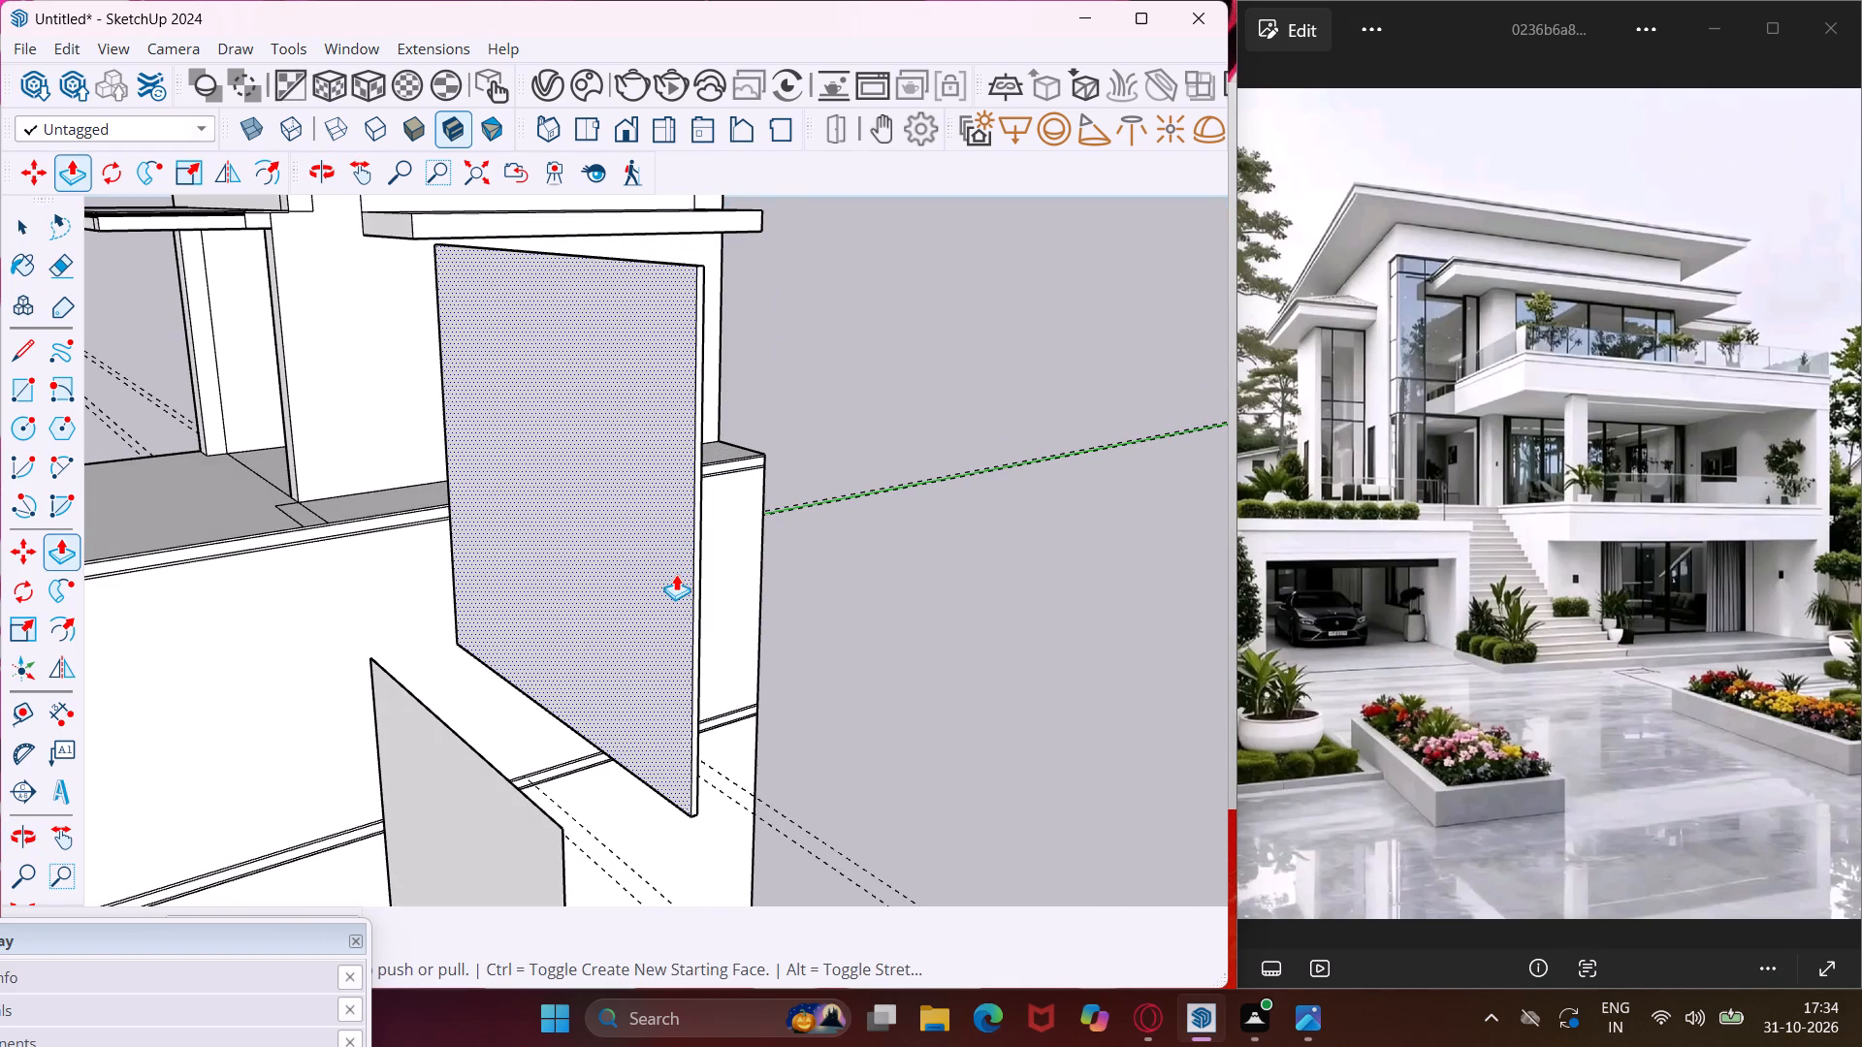
Repeat the same push/pull thickness on the middle and lowest freestanding rectangular faces beside the villa.
scroll(673, 575, down, 14)
scroll(630, 700, up, 9)
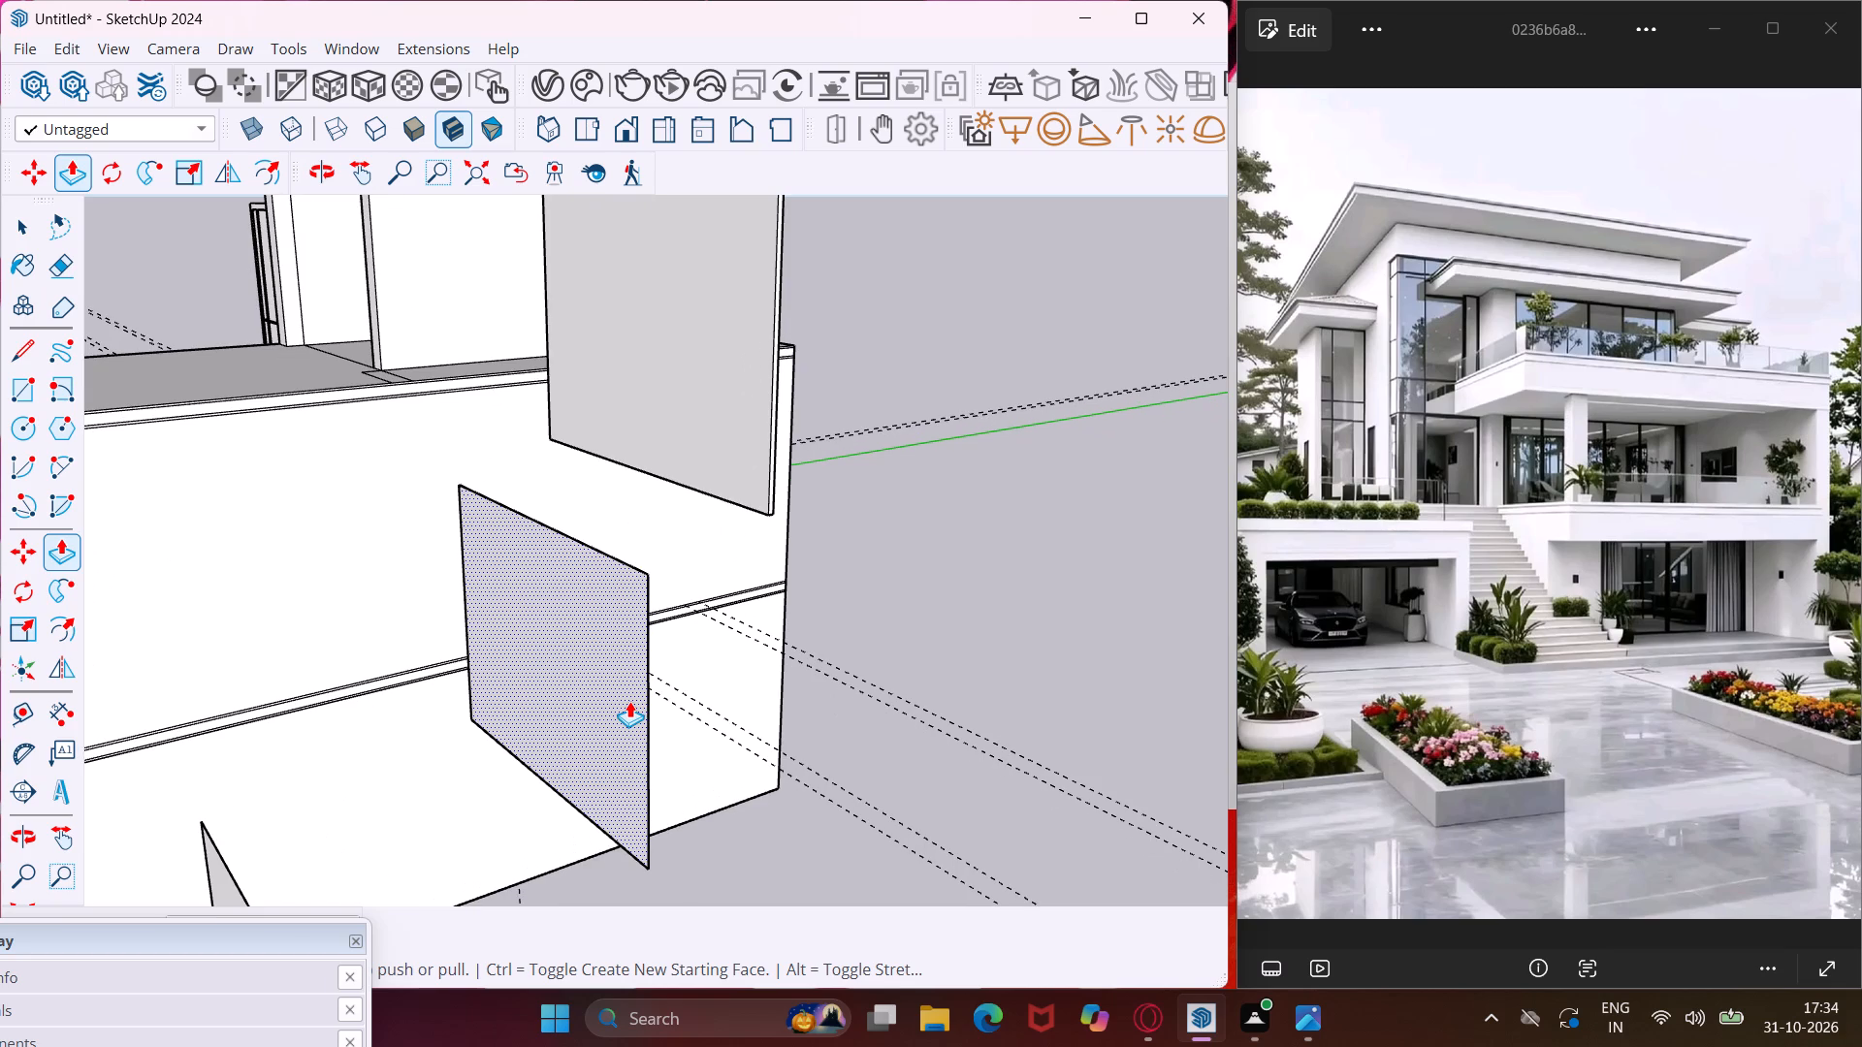
double_click(629, 701)
scroll(631, 613, down, 6)
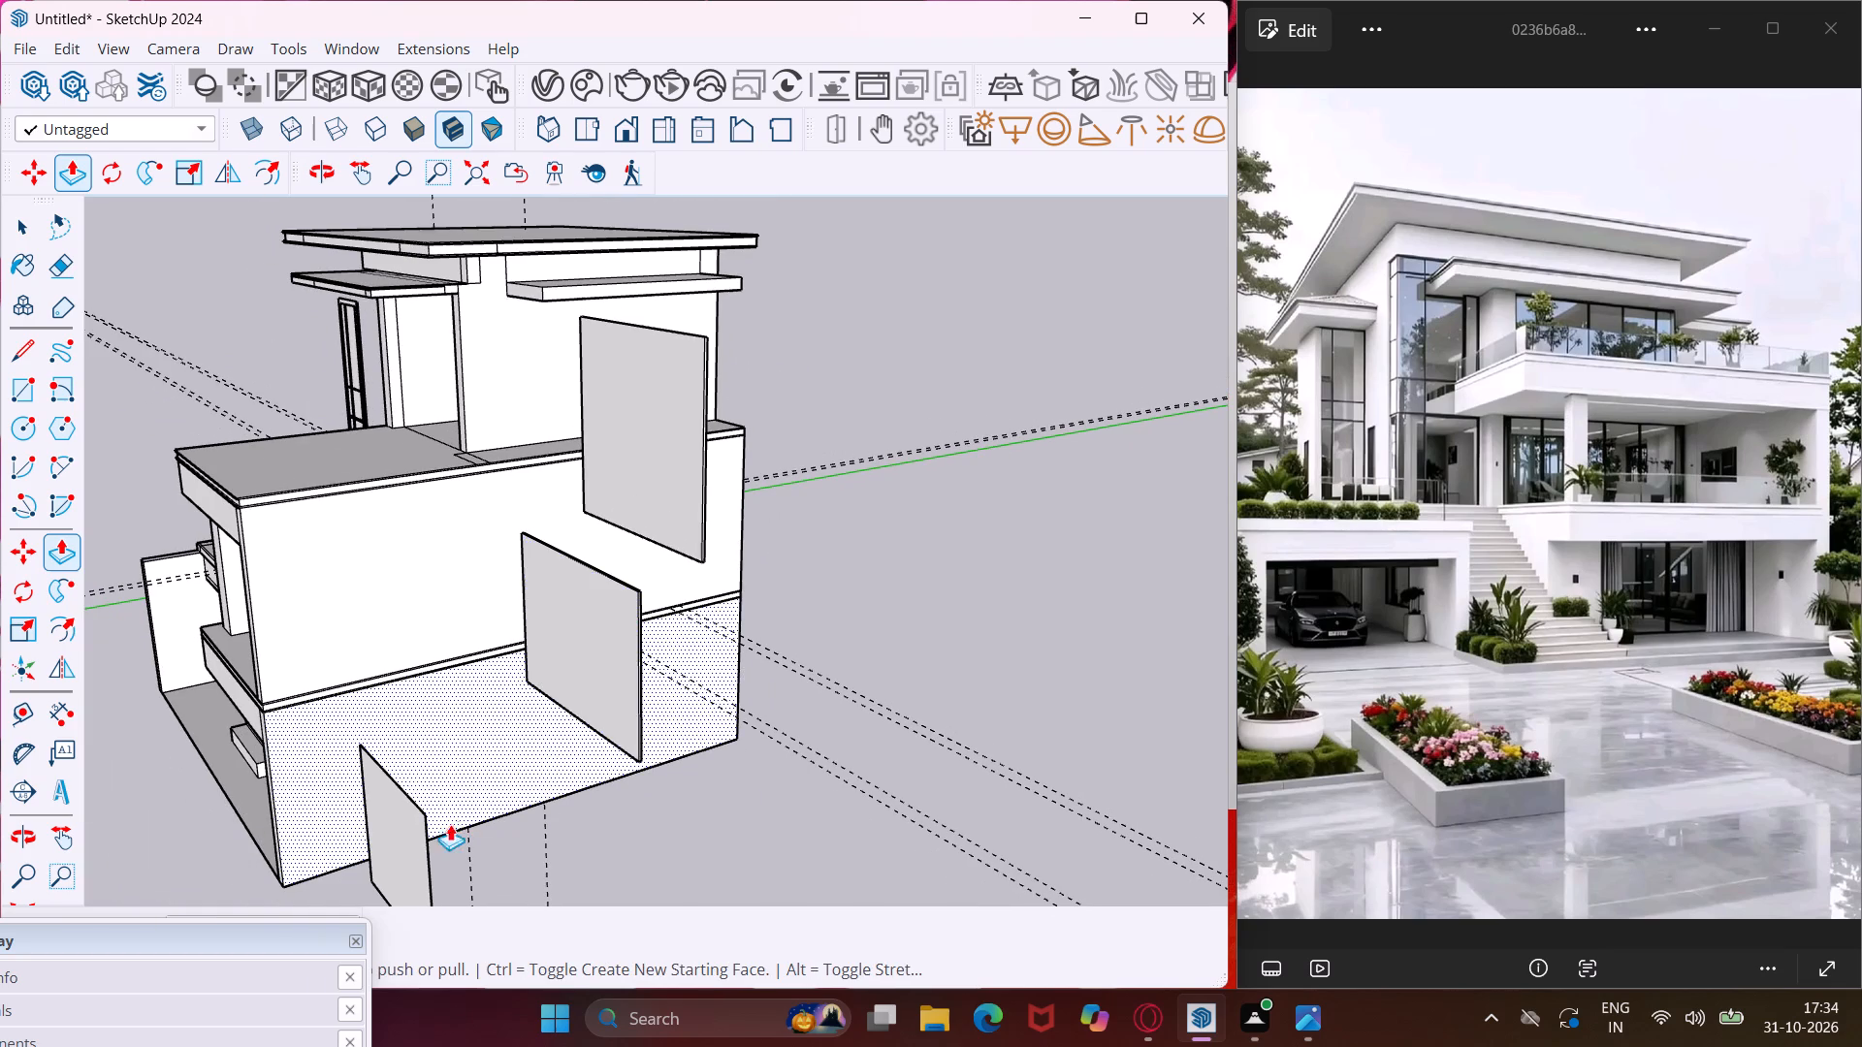
scroll(412, 846, up, 4)
double_click(412, 846)
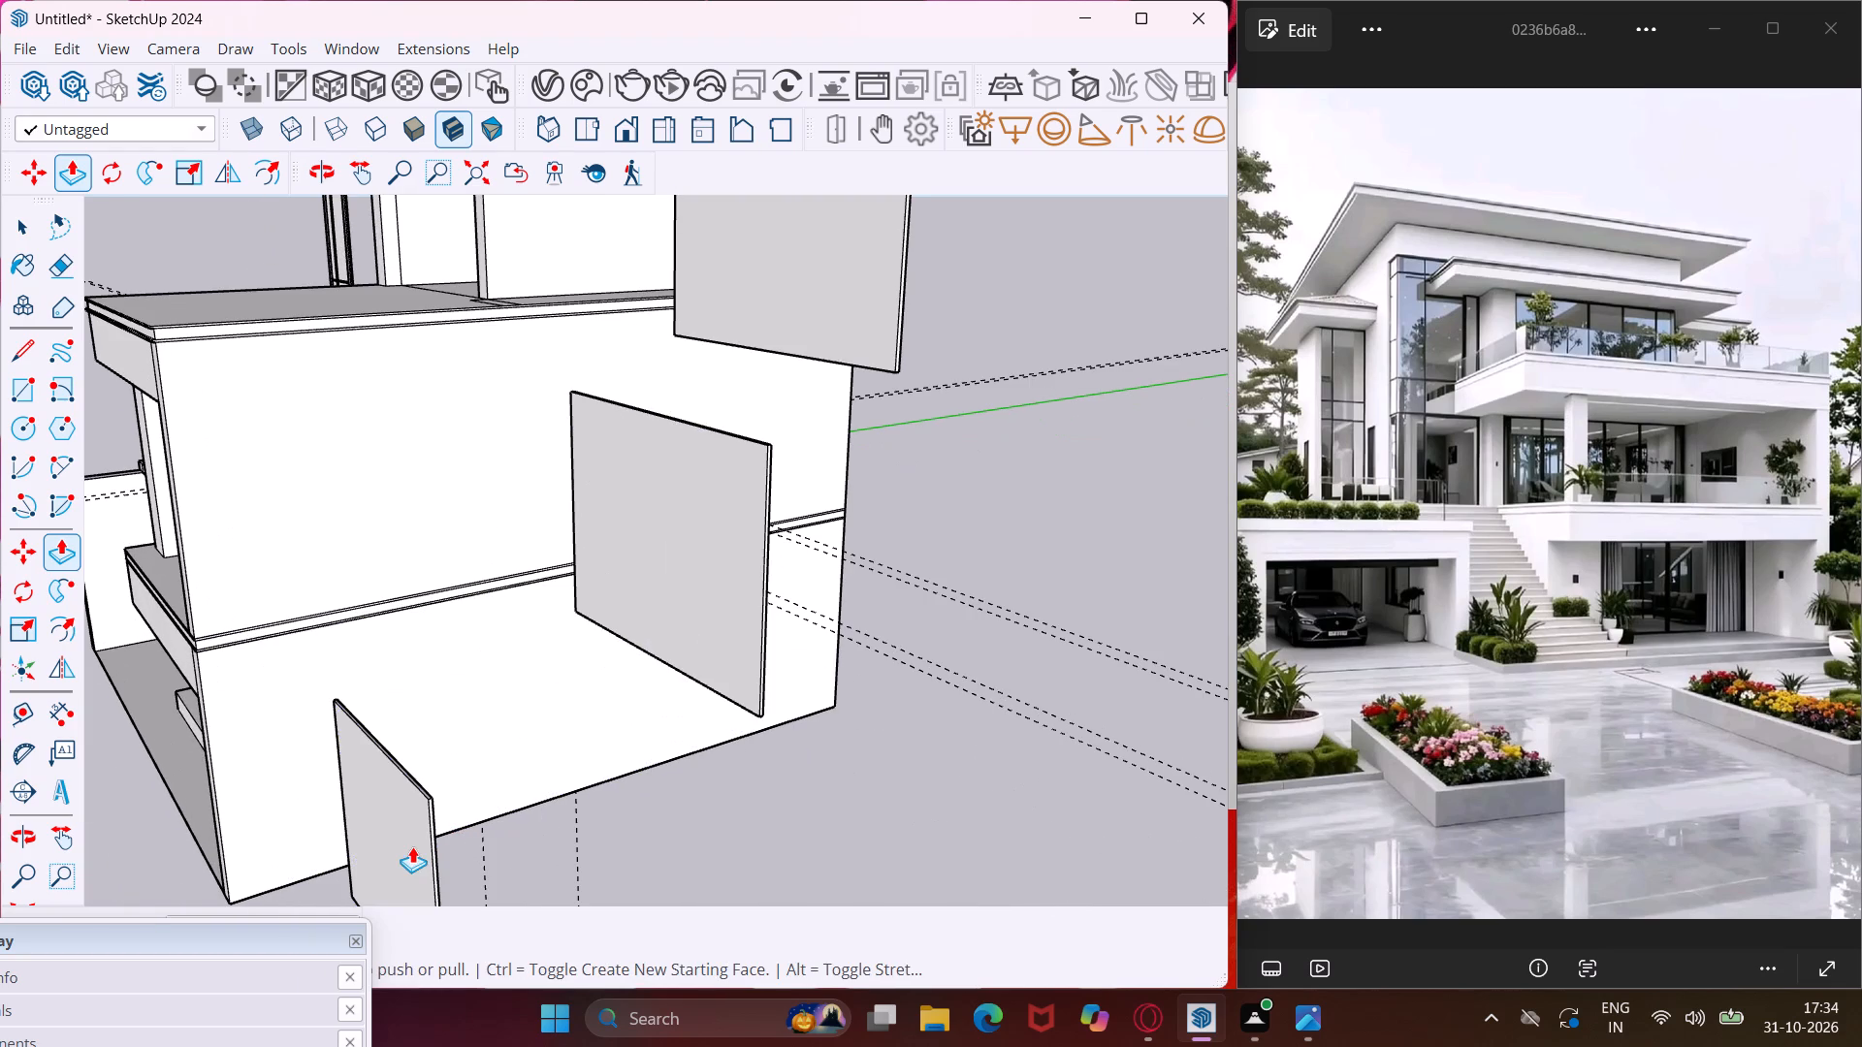
key(Escape)
key(space)
Offset the outline of the lowest freestanding panel's front face slightly inward to form a narrow frame border.
middle_drag(405, 843, 899, 714)
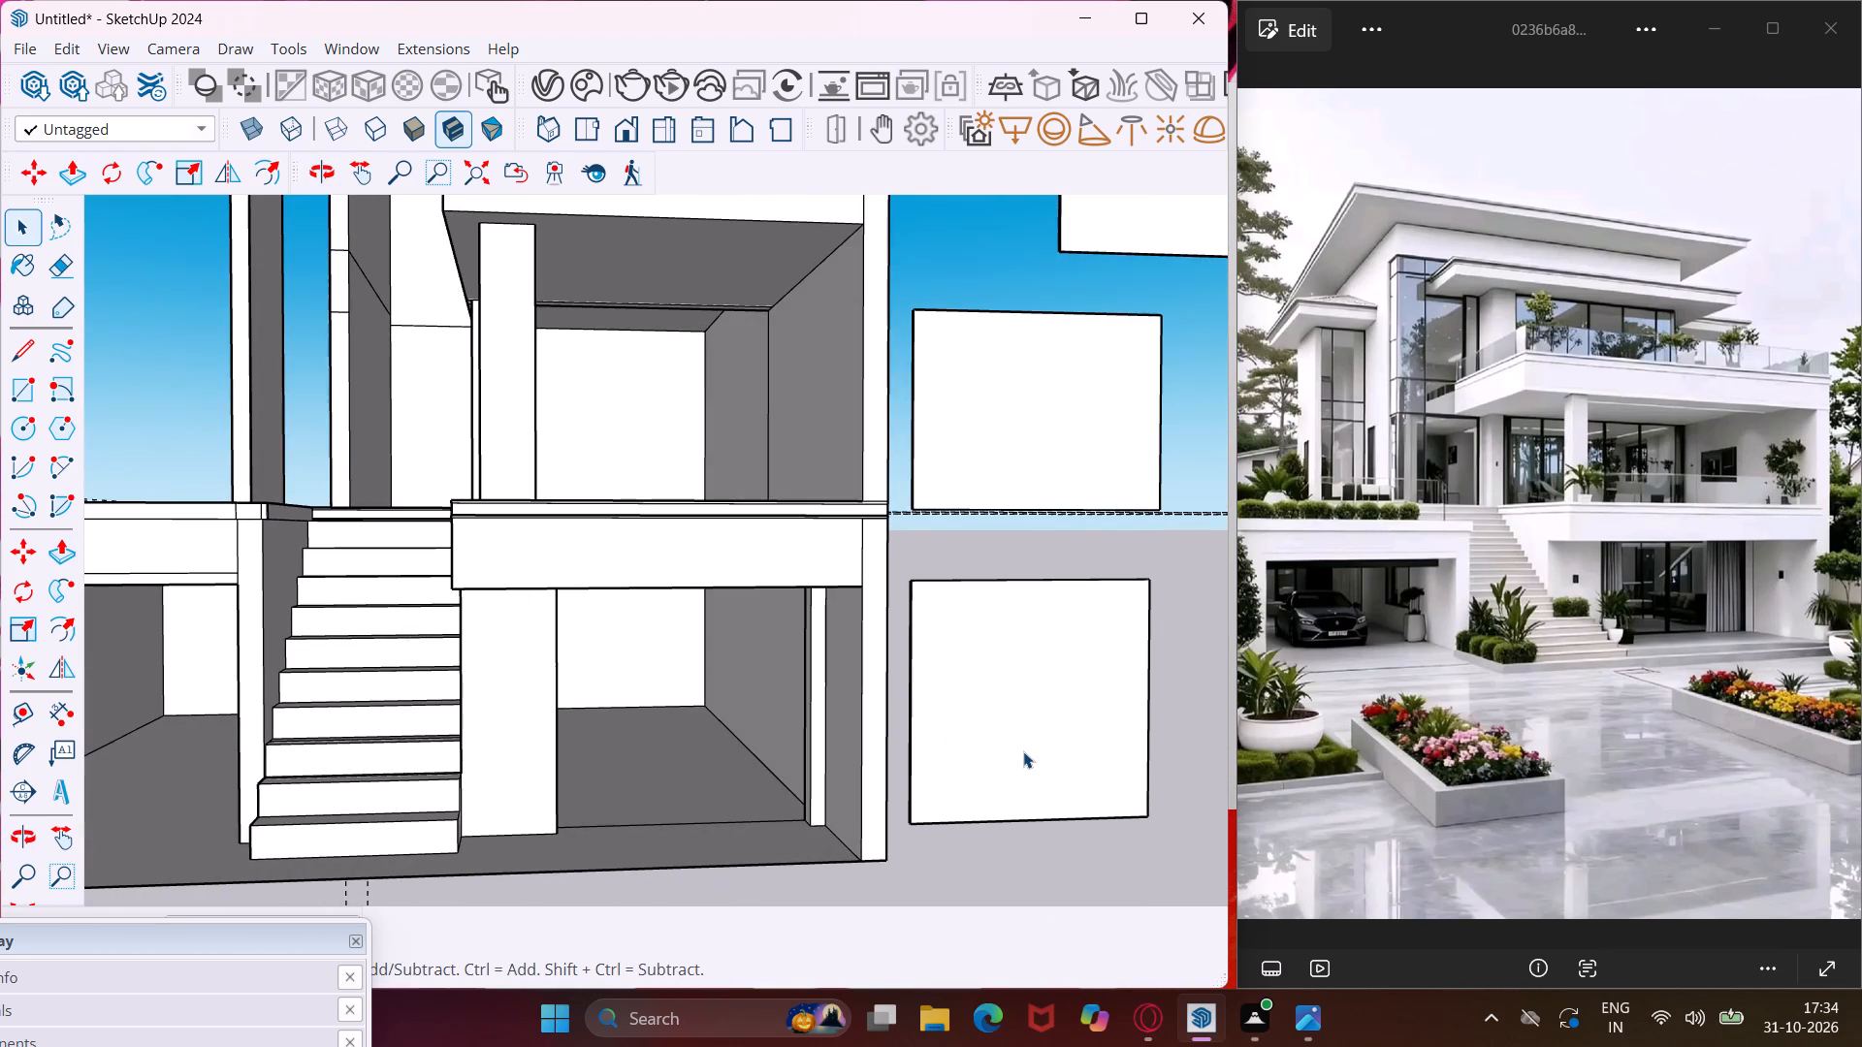
scroll(1023, 751, up, 5)
click(1023, 751)
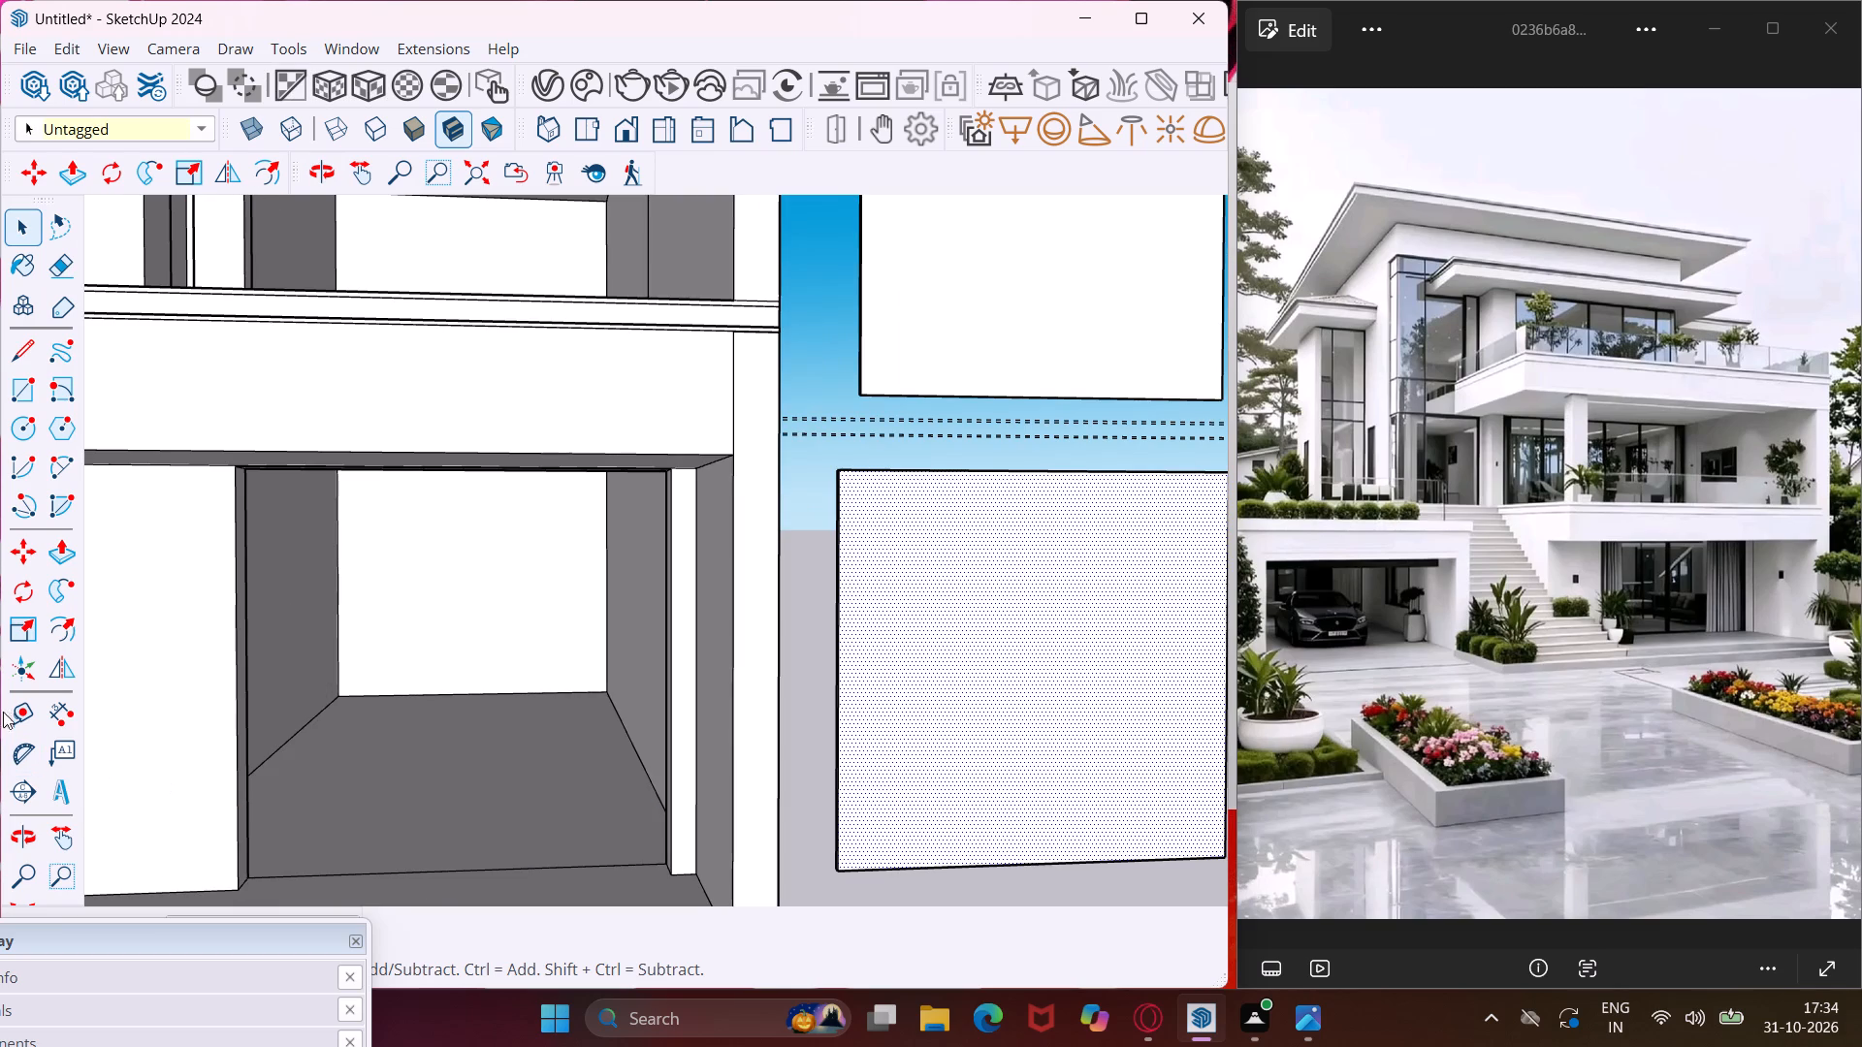
click(48, 626)
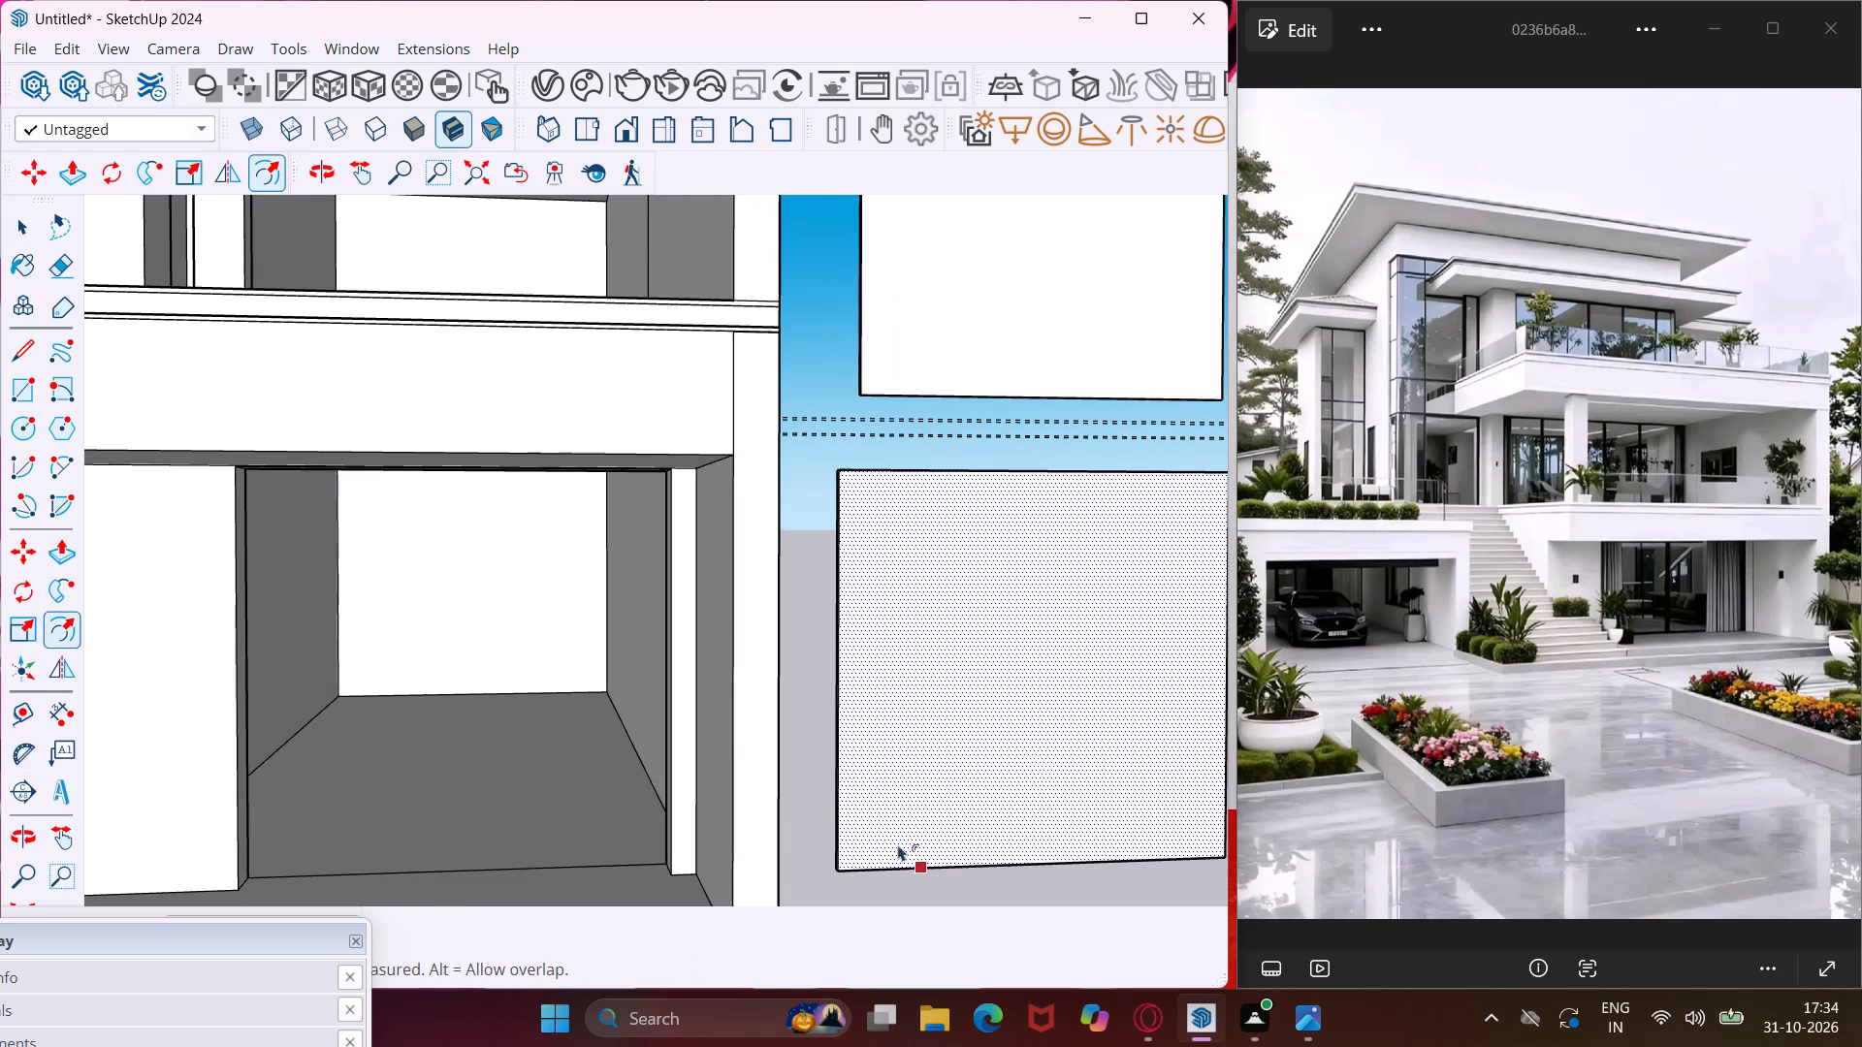
click(887, 826)
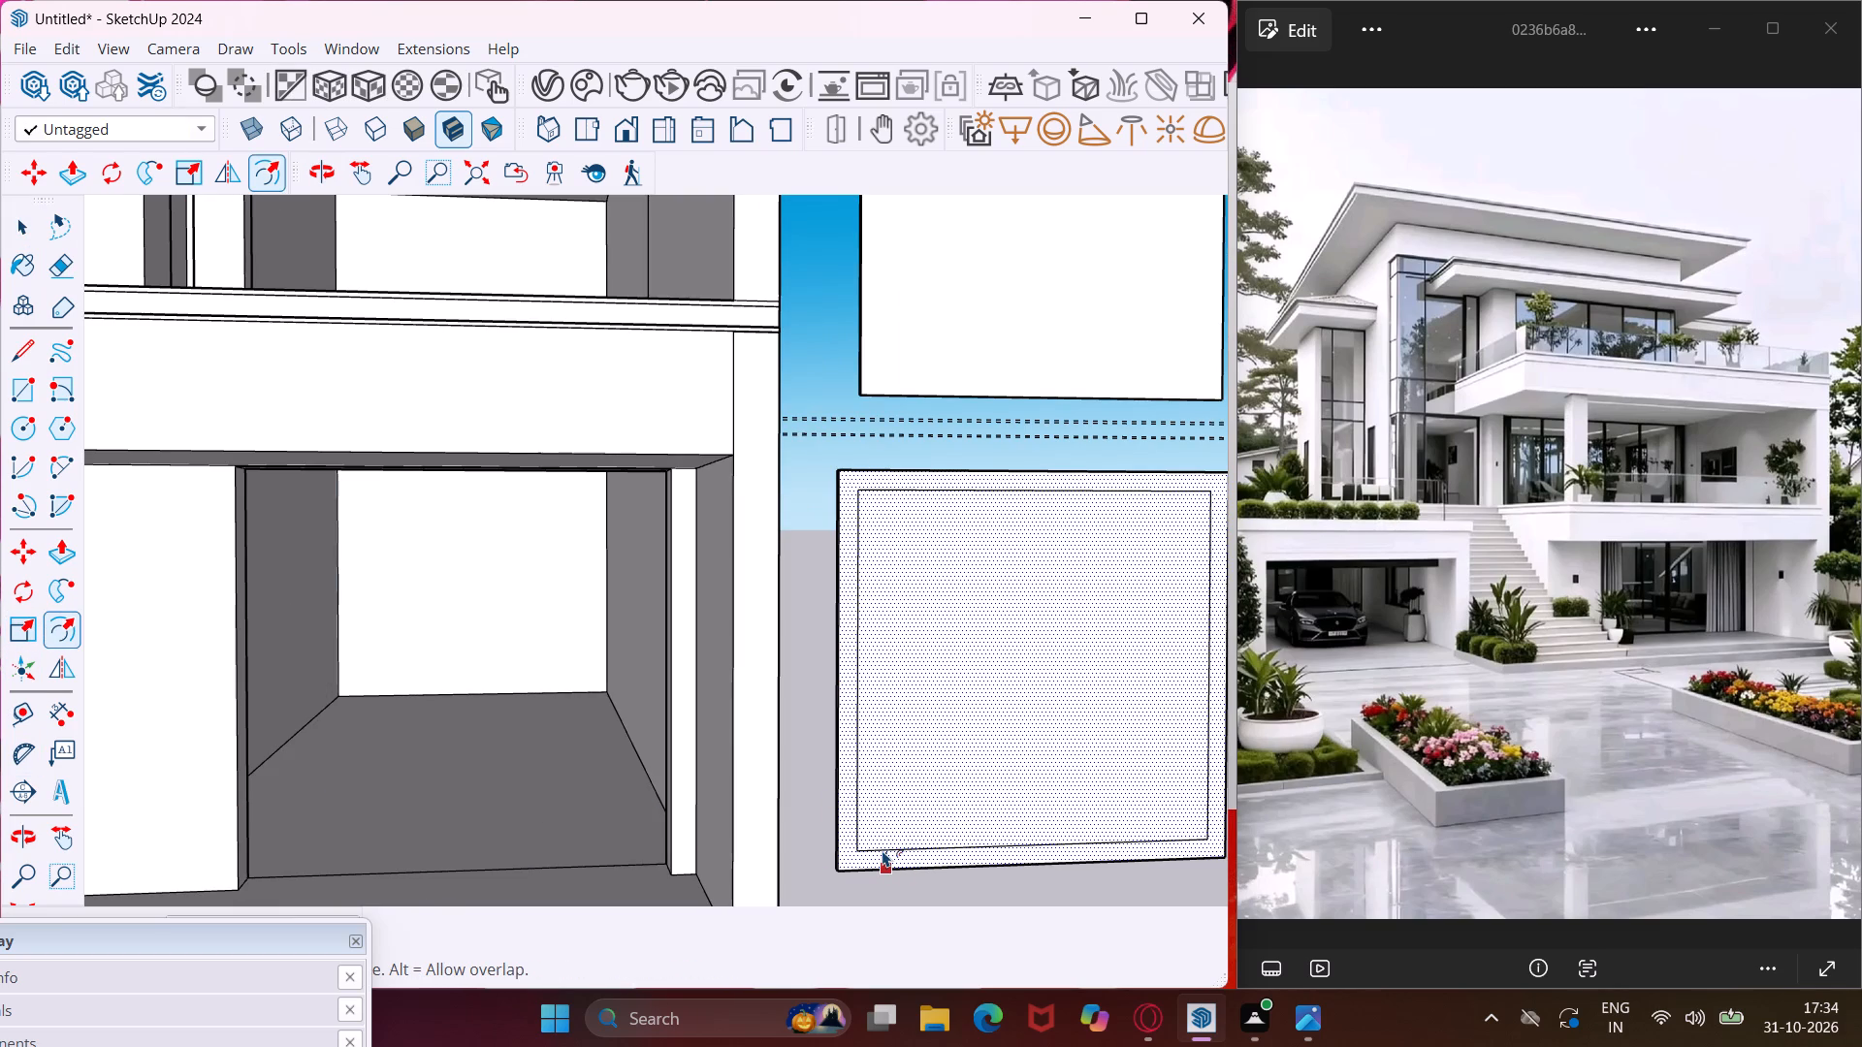
click(883, 850)
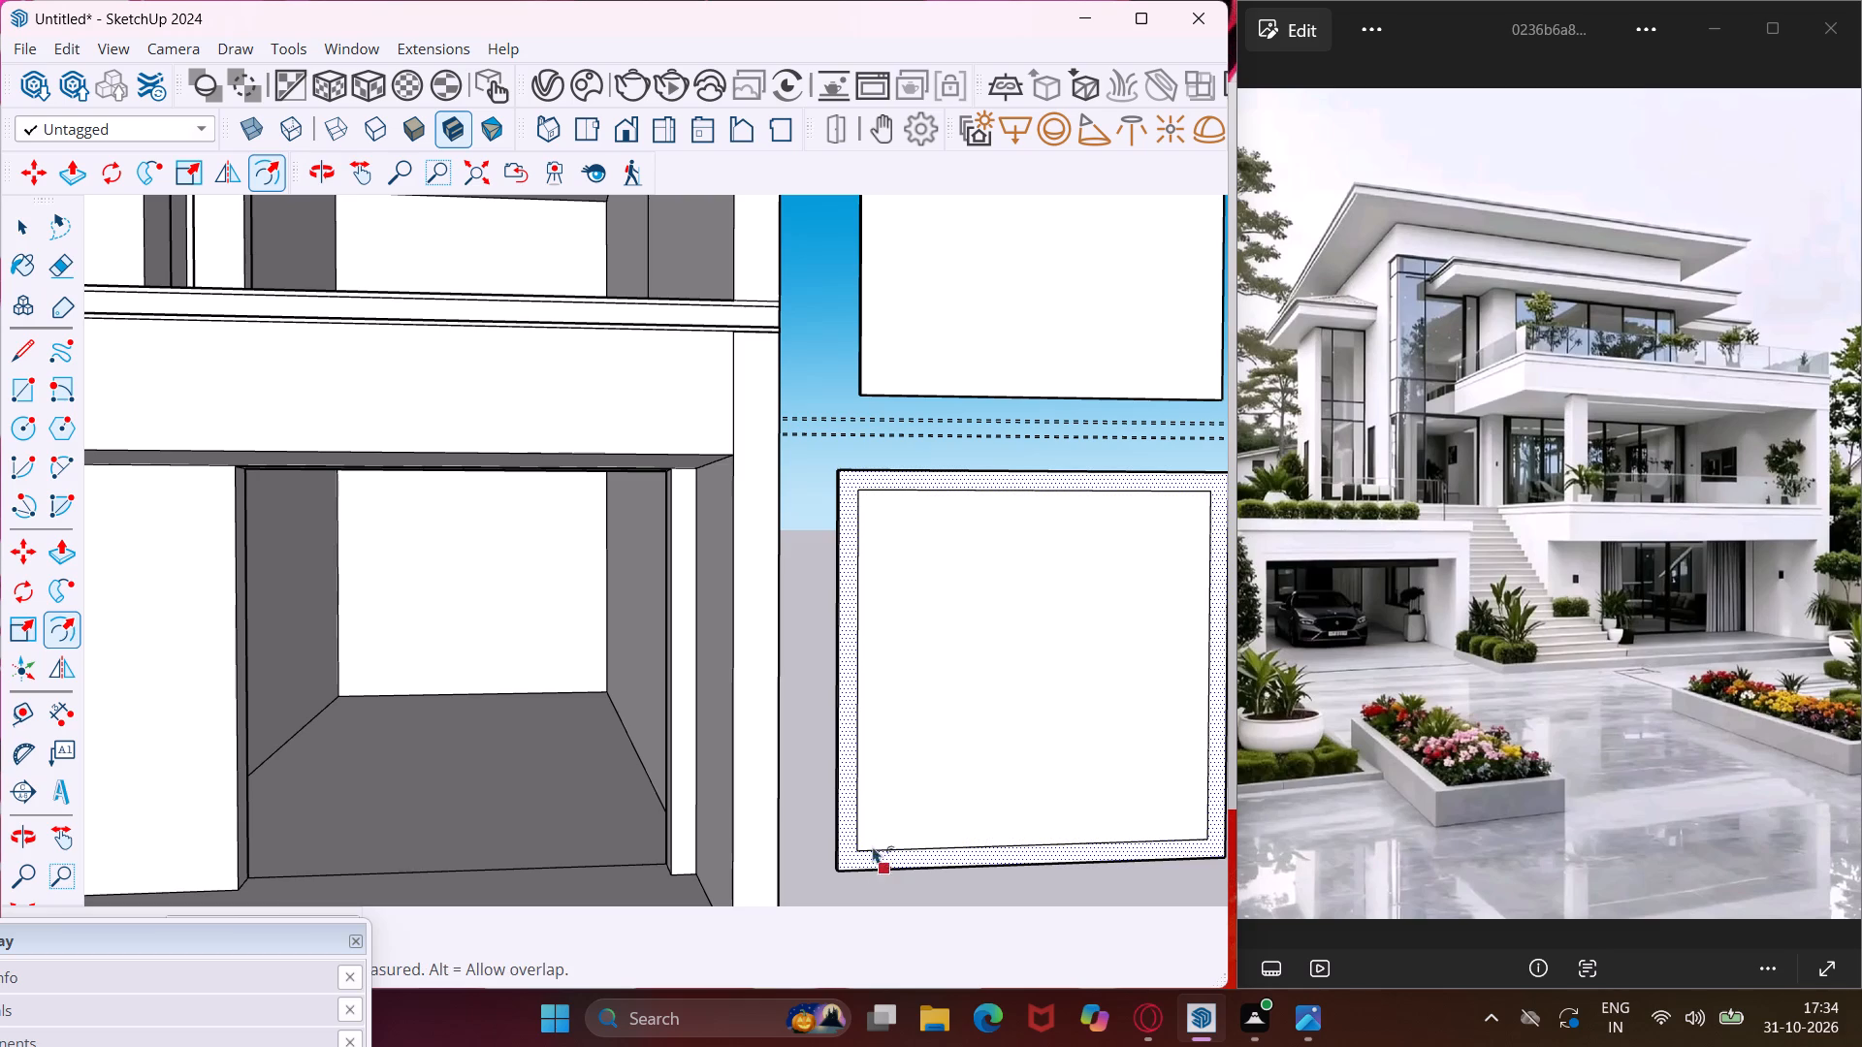
scroll(789, 839, down, 5)
key(Escape)
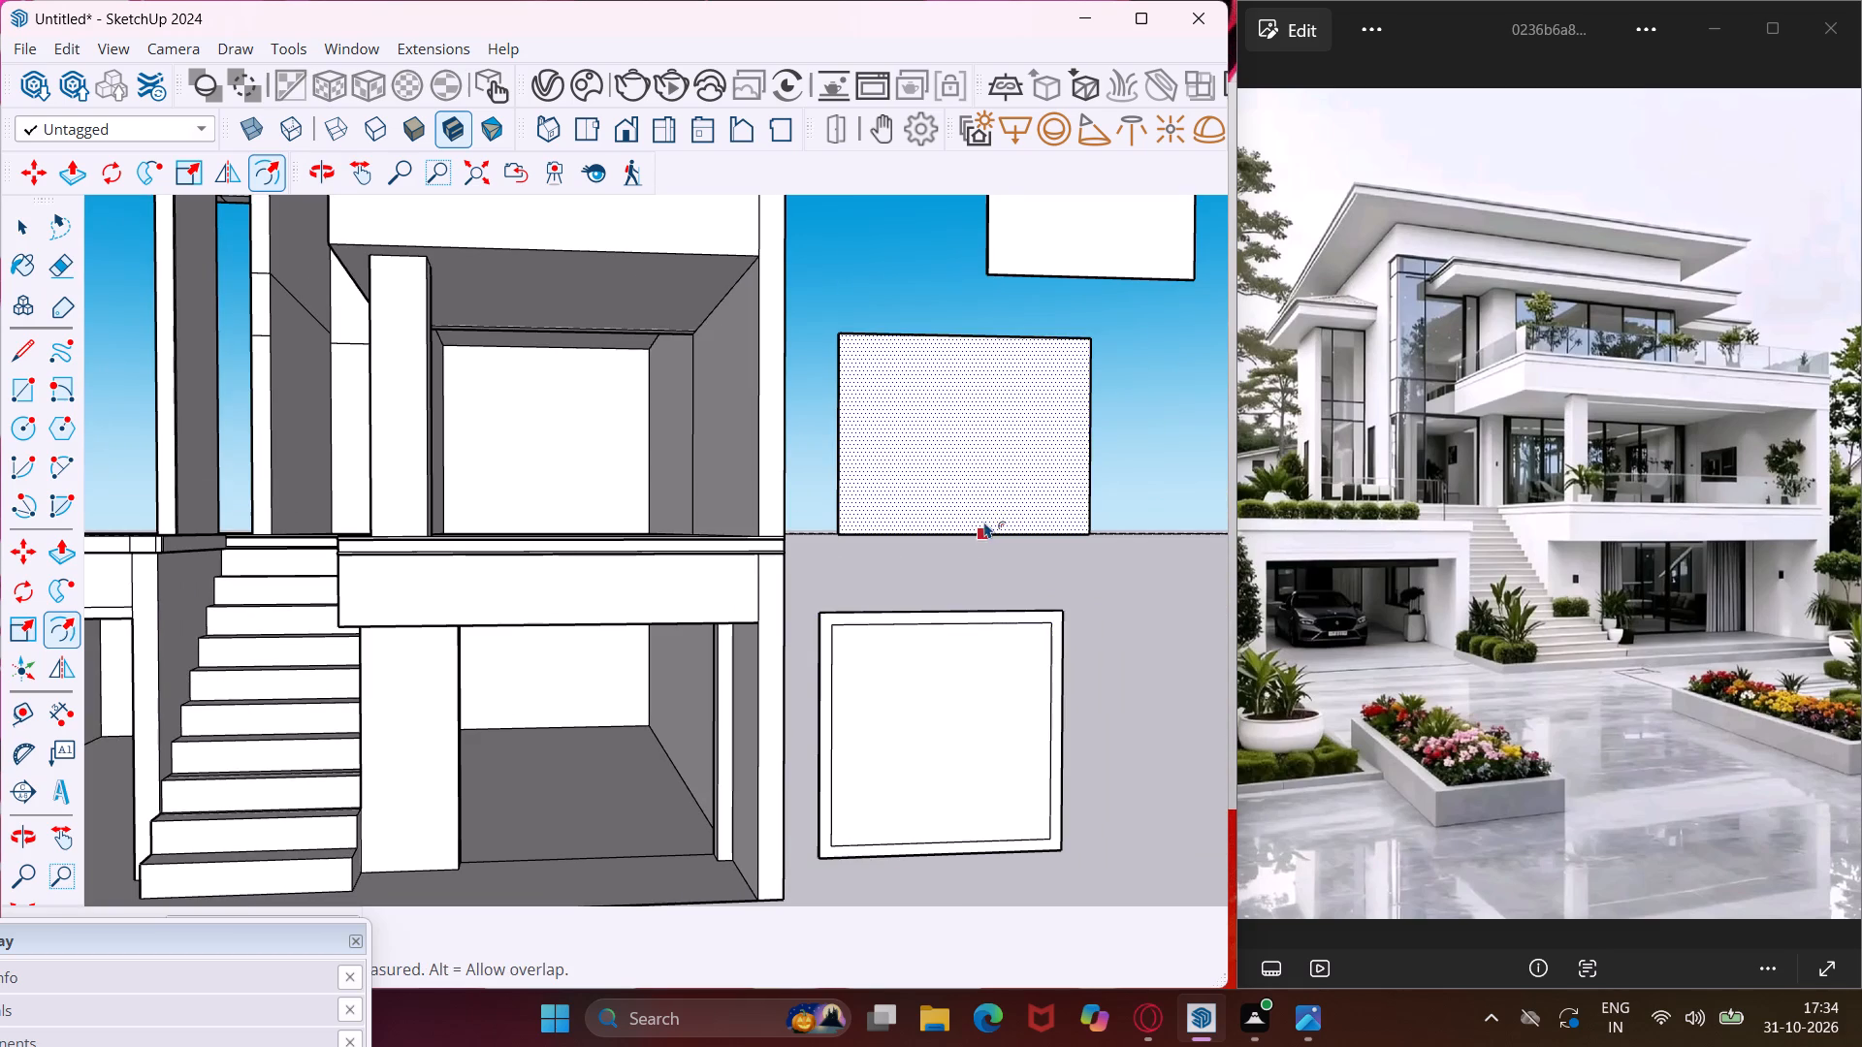
Offset the middle freestanding panel's front face inward to form a thin frame border.
scroll(997, 530, up, 4)
click(997, 530)
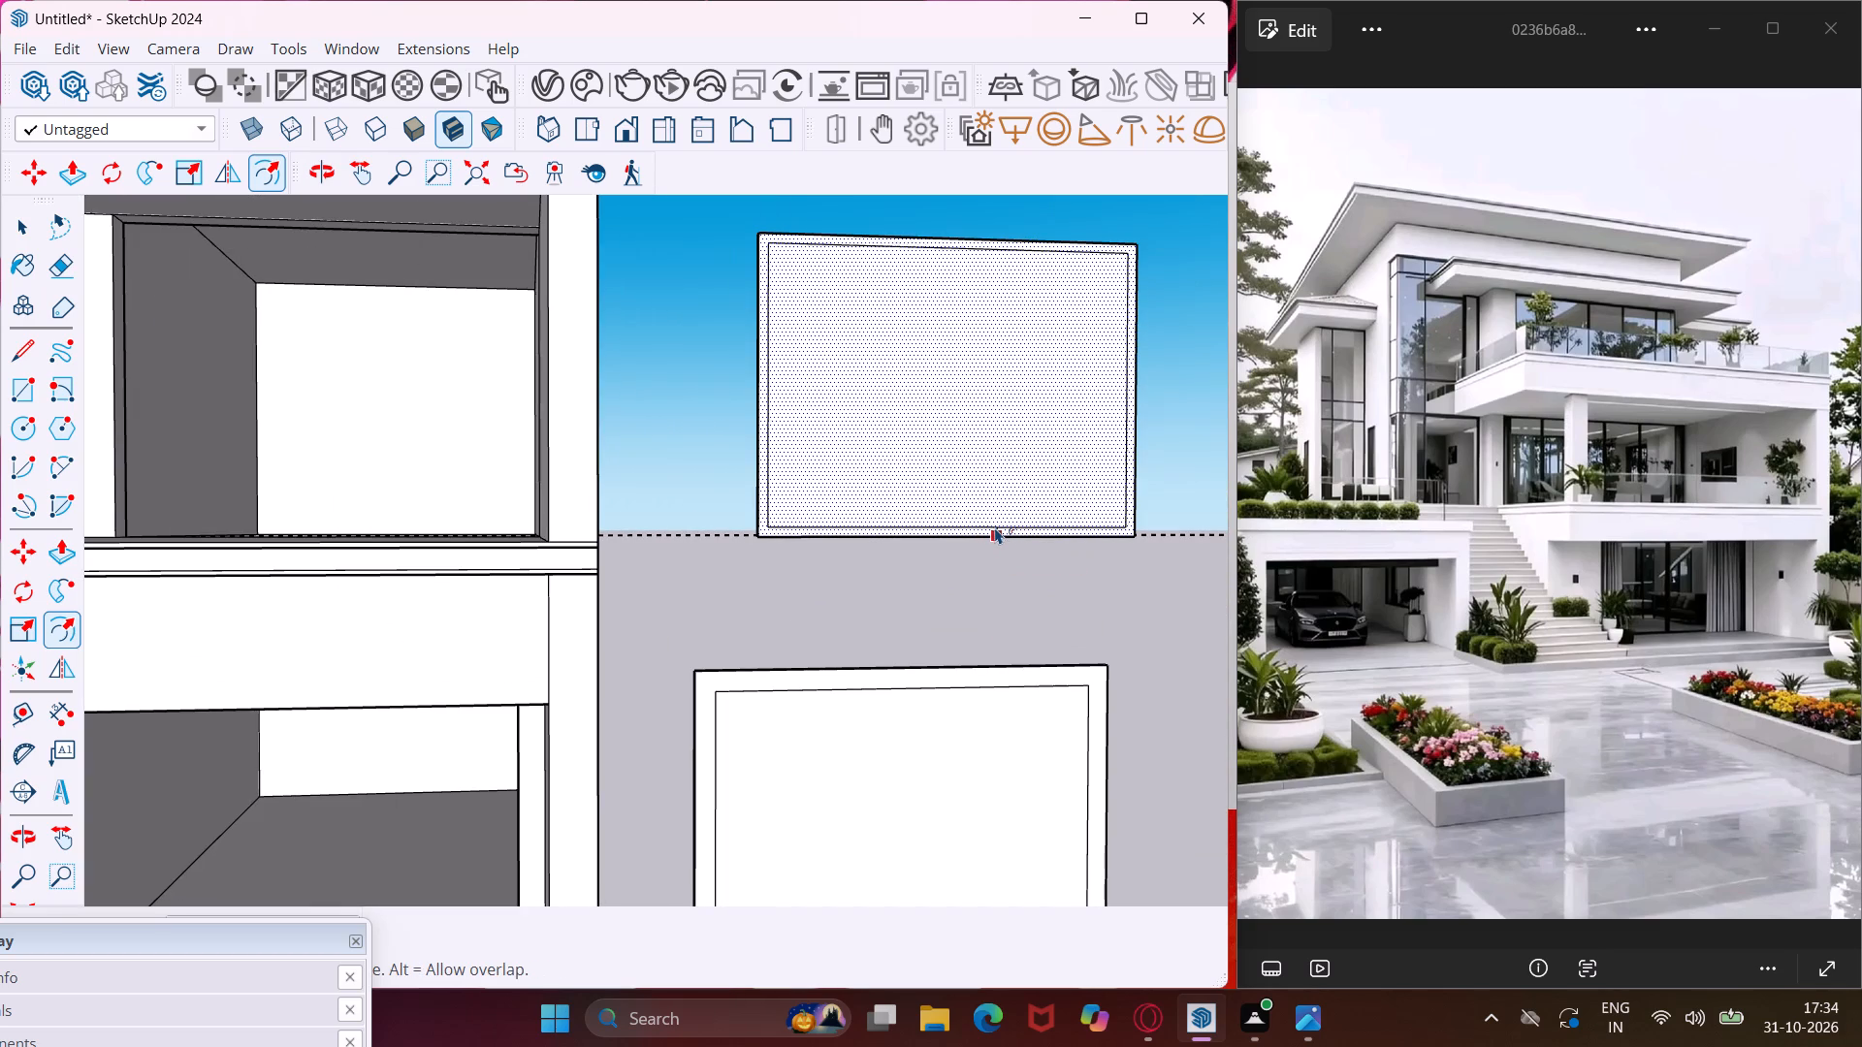
click(995, 526)
scroll(826, 634, down, 4)
middle_drag(852, 646, 840, 664)
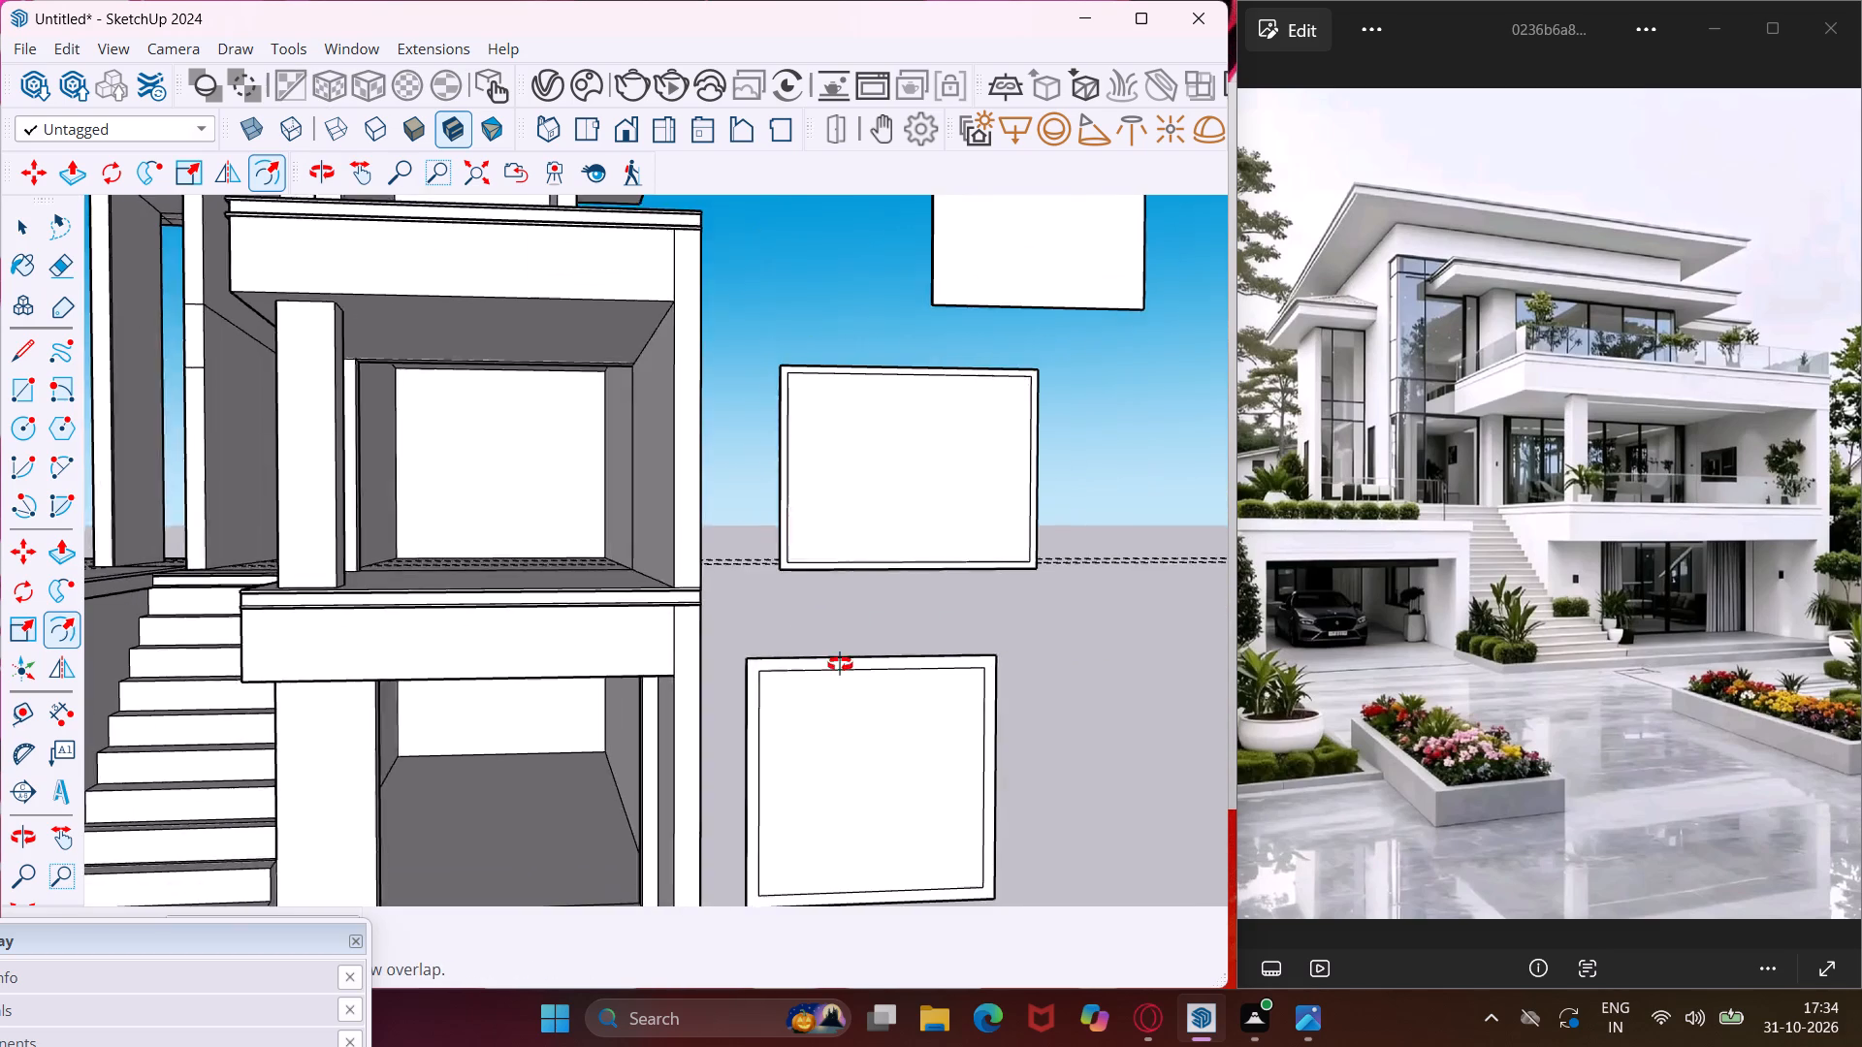
middle_drag(840, 664, 774, 769)
scroll(772, 768, down, 5)
key(Escape)
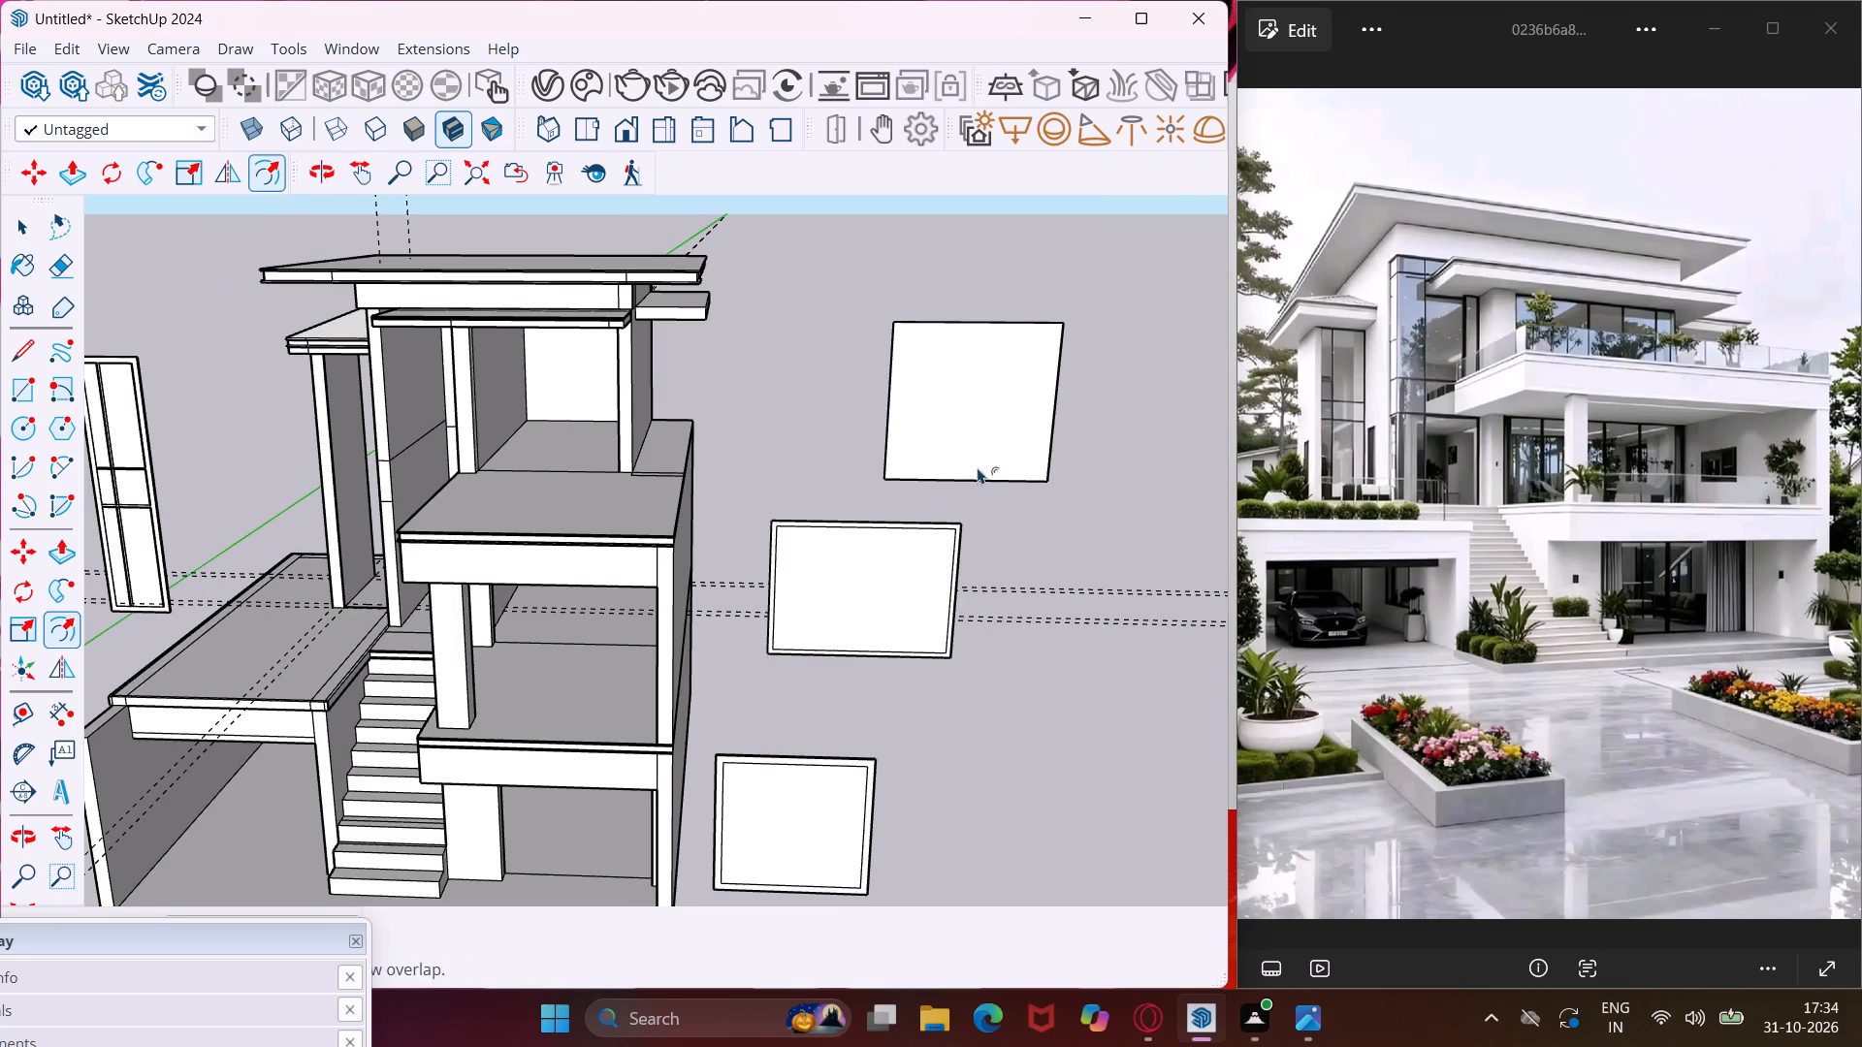
Offset the upper freestanding panel's front face inward to form a thin frame border.
scroll(992, 435, up, 8)
click(1006, 518)
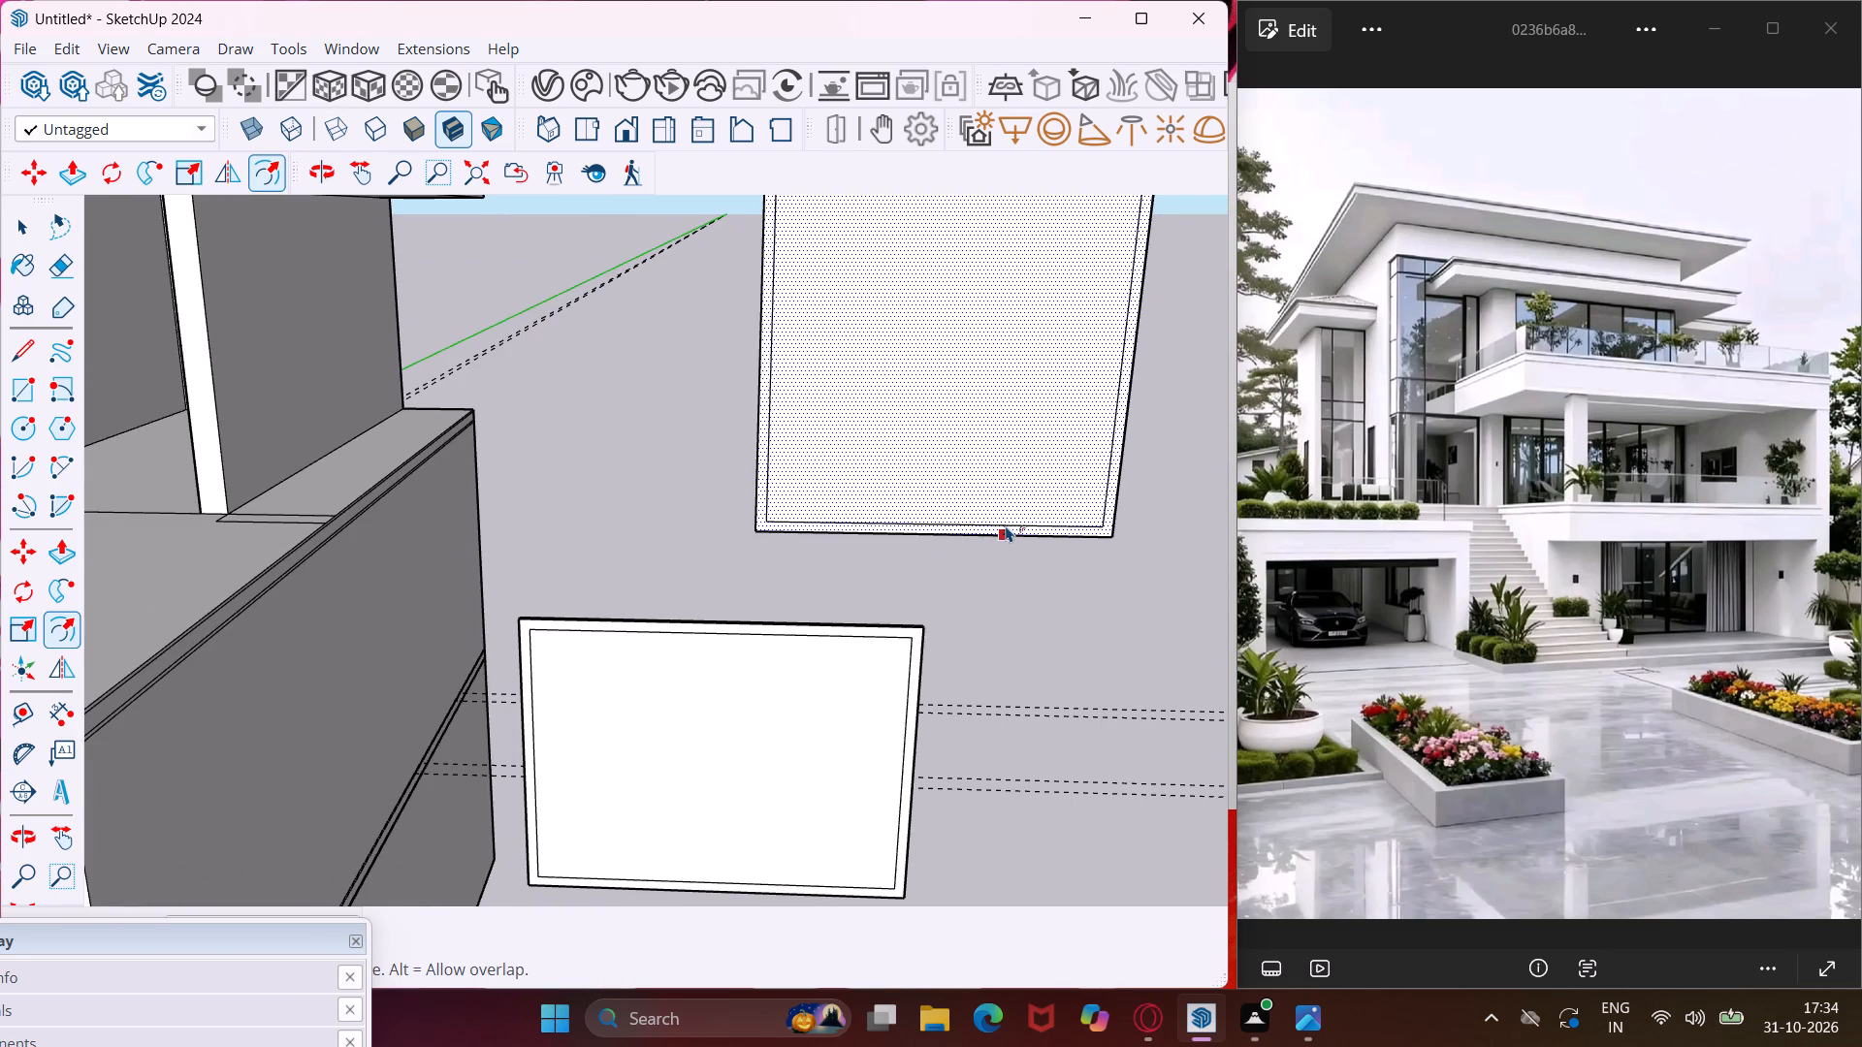
click(1006, 525)
key(Escape)
key(space)
scroll(834, 655, down, 4)
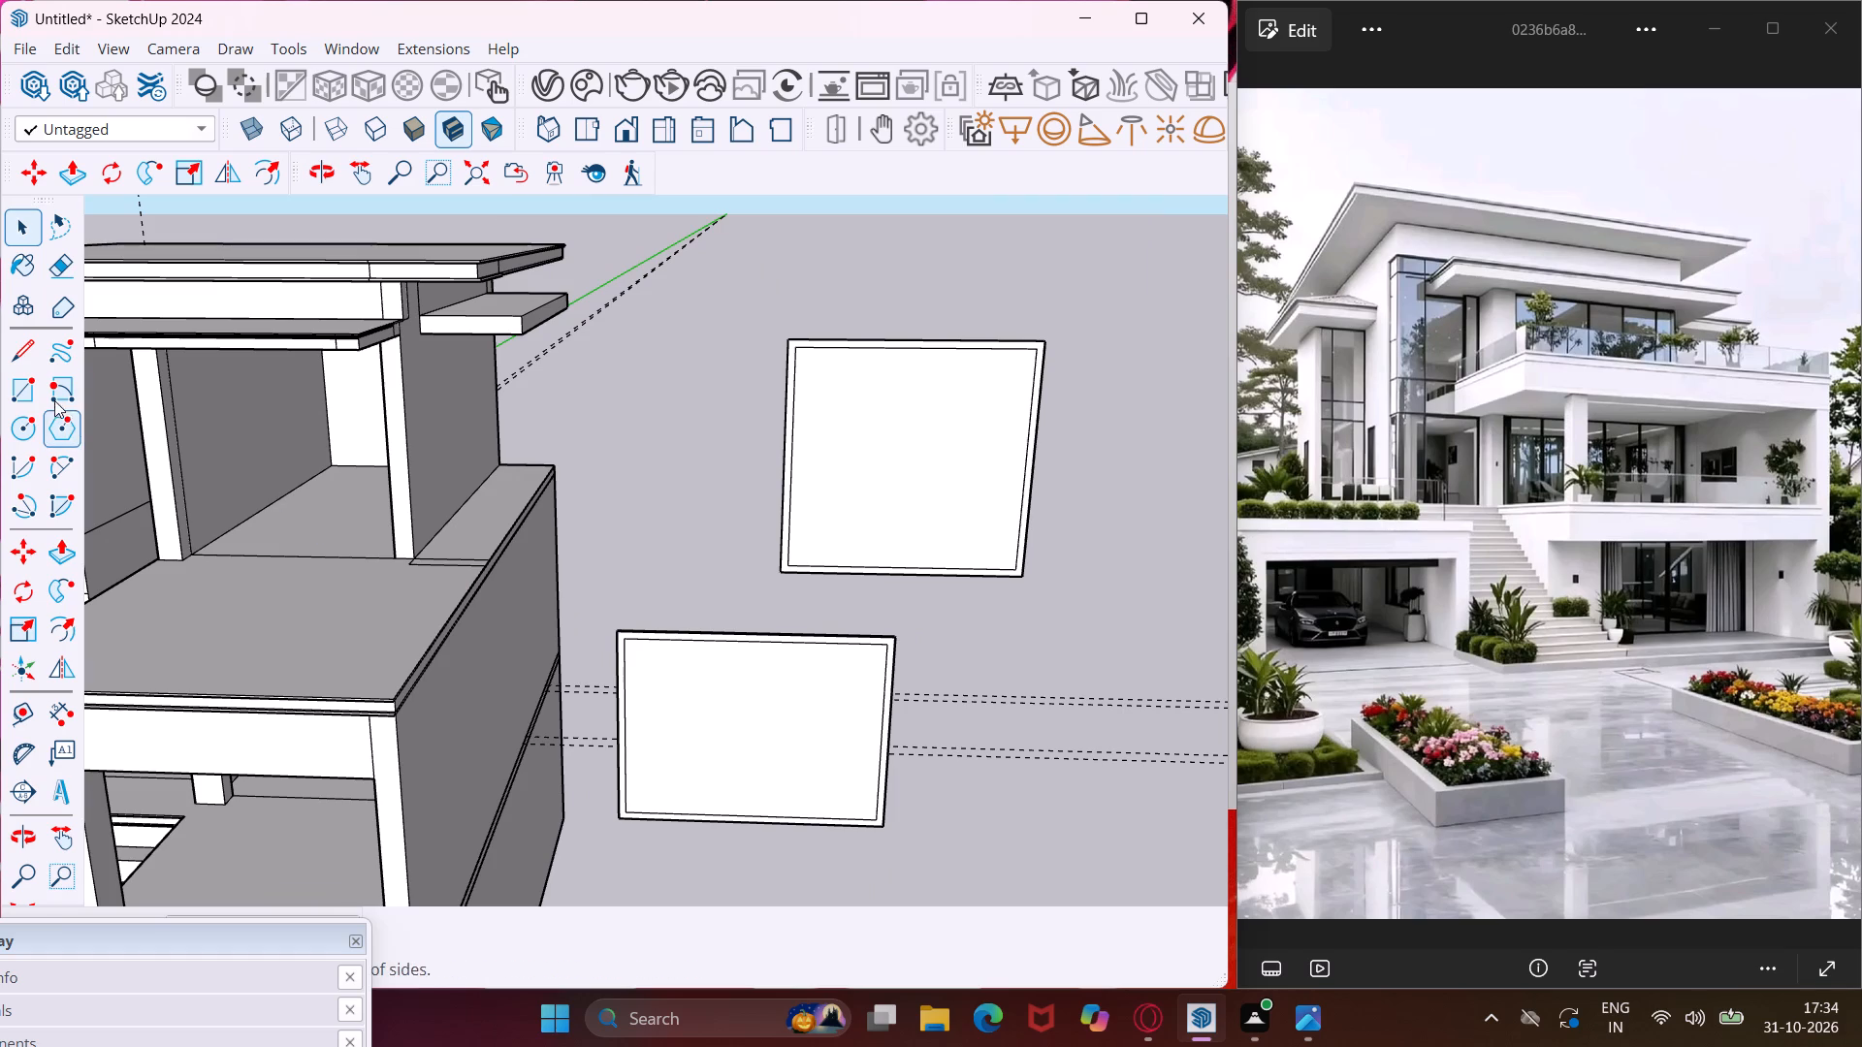
Draw a narrow full-height rectangle between the upper panel's inner frame edges as its first mullion, near the villa-side border.
click(31, 387)
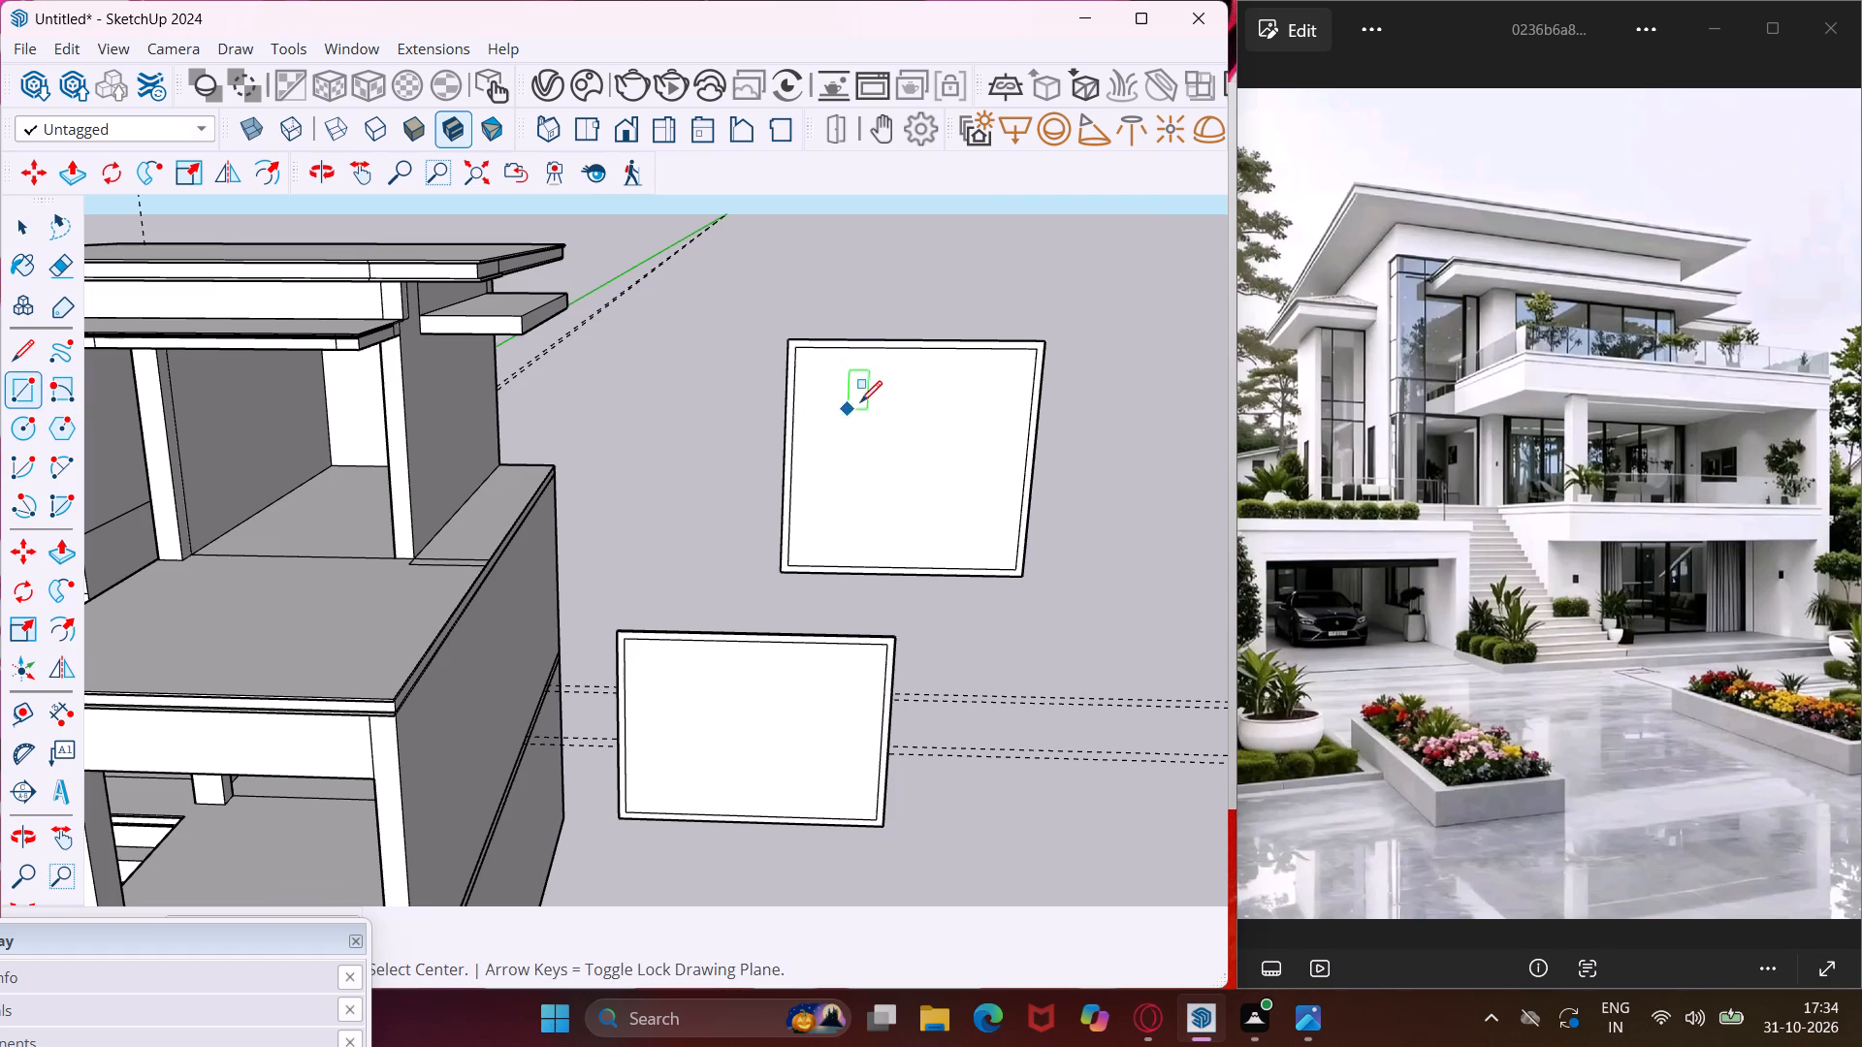
scroll(877, 379, up, 8)
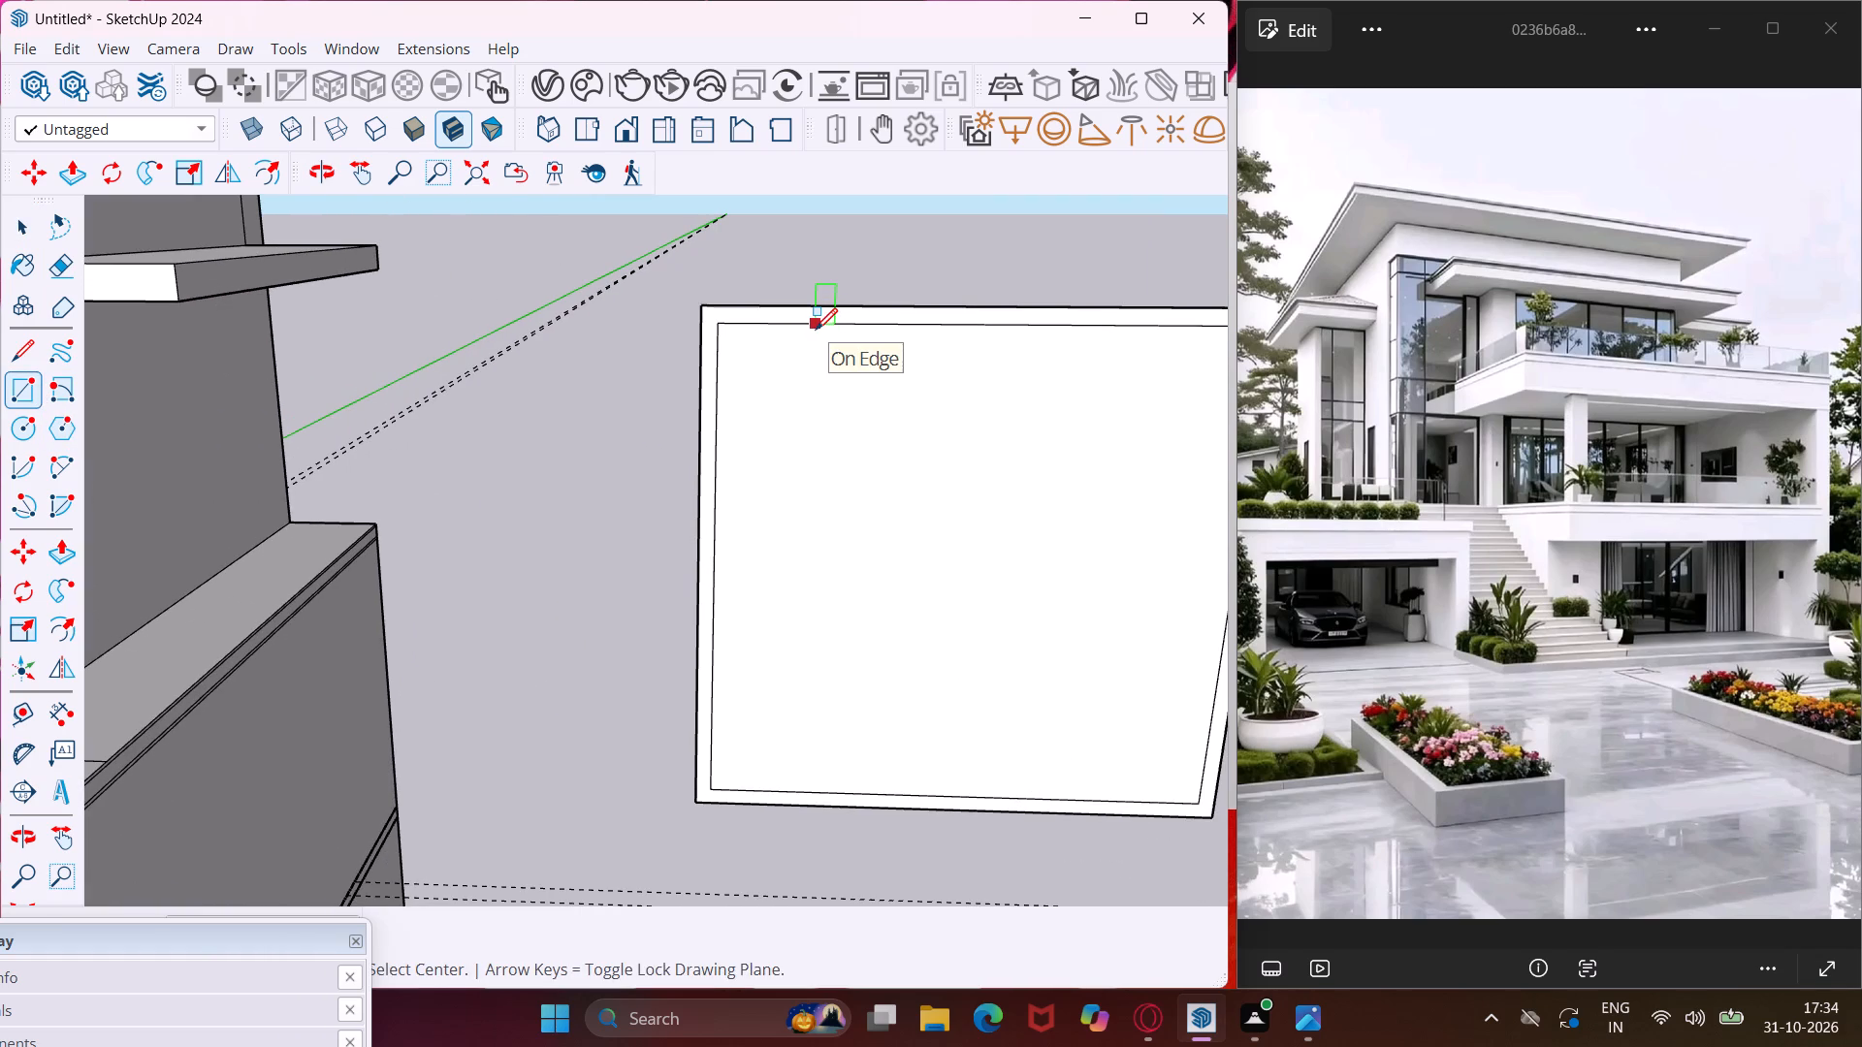
click(823, 328)
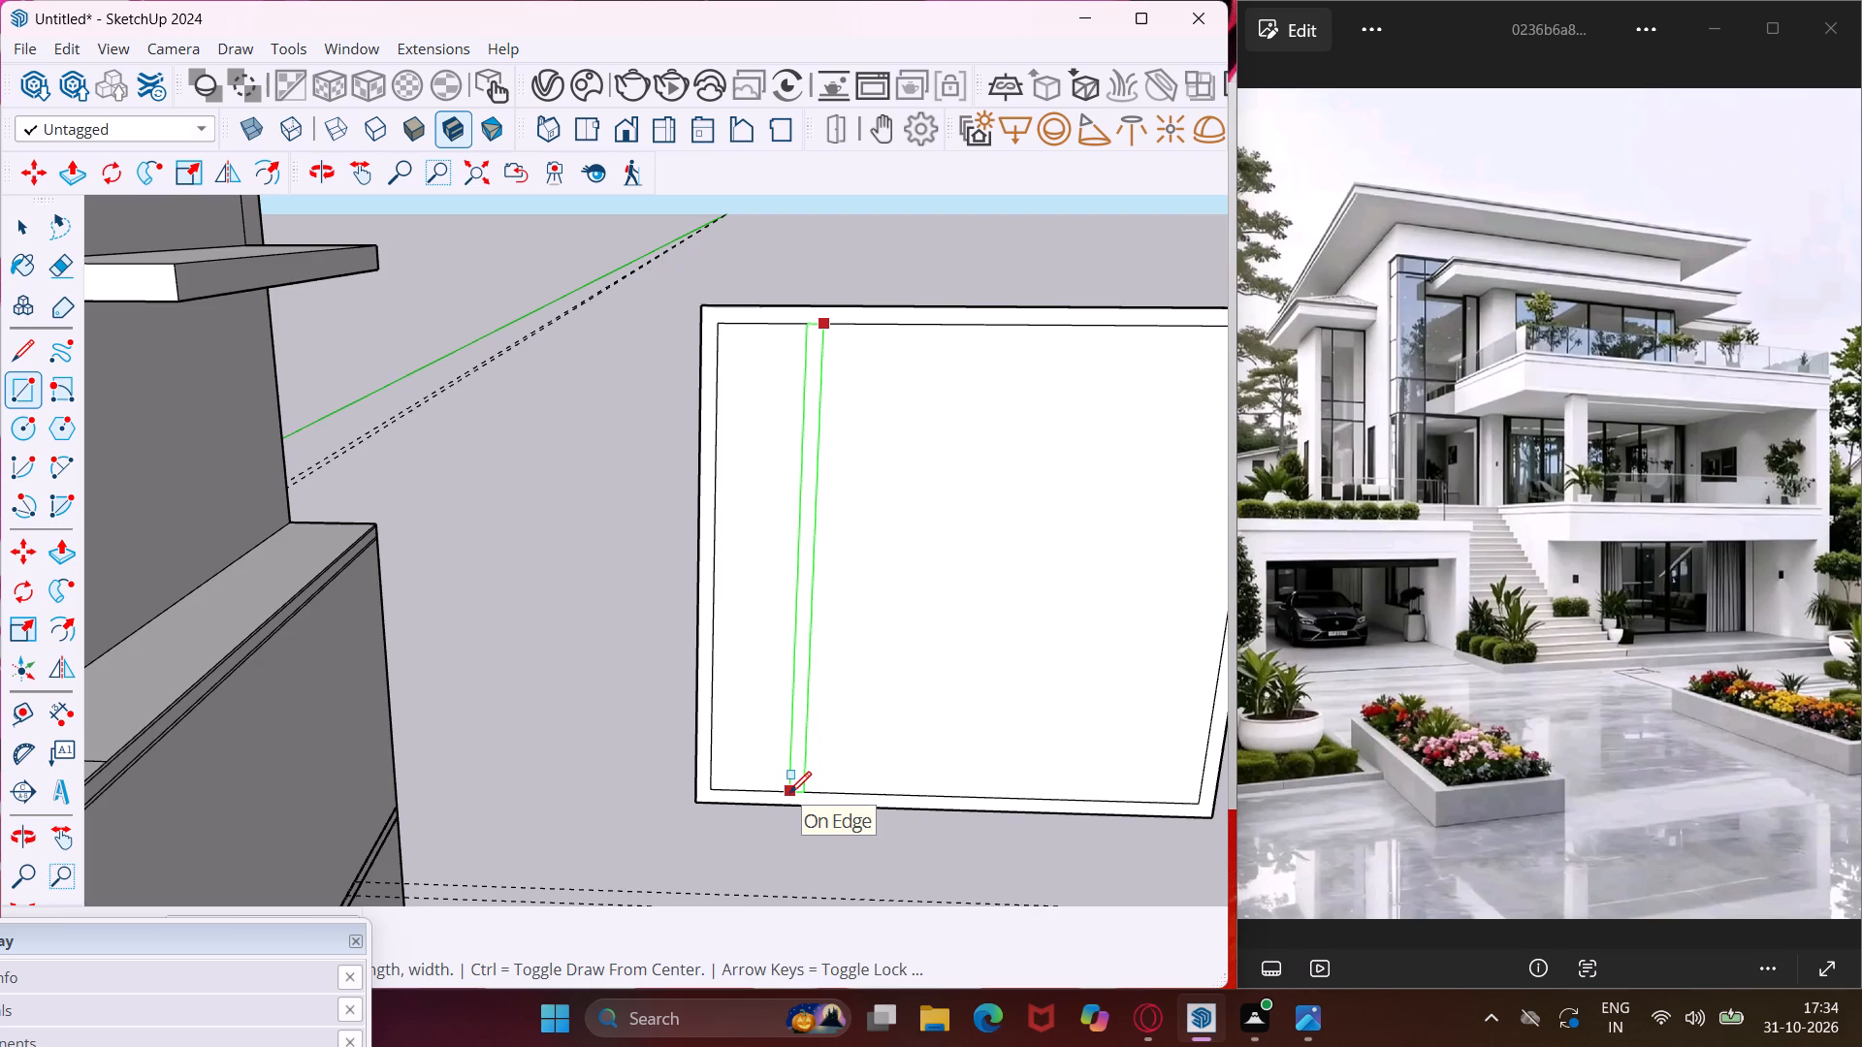
scroll(789, 793, up, 9)
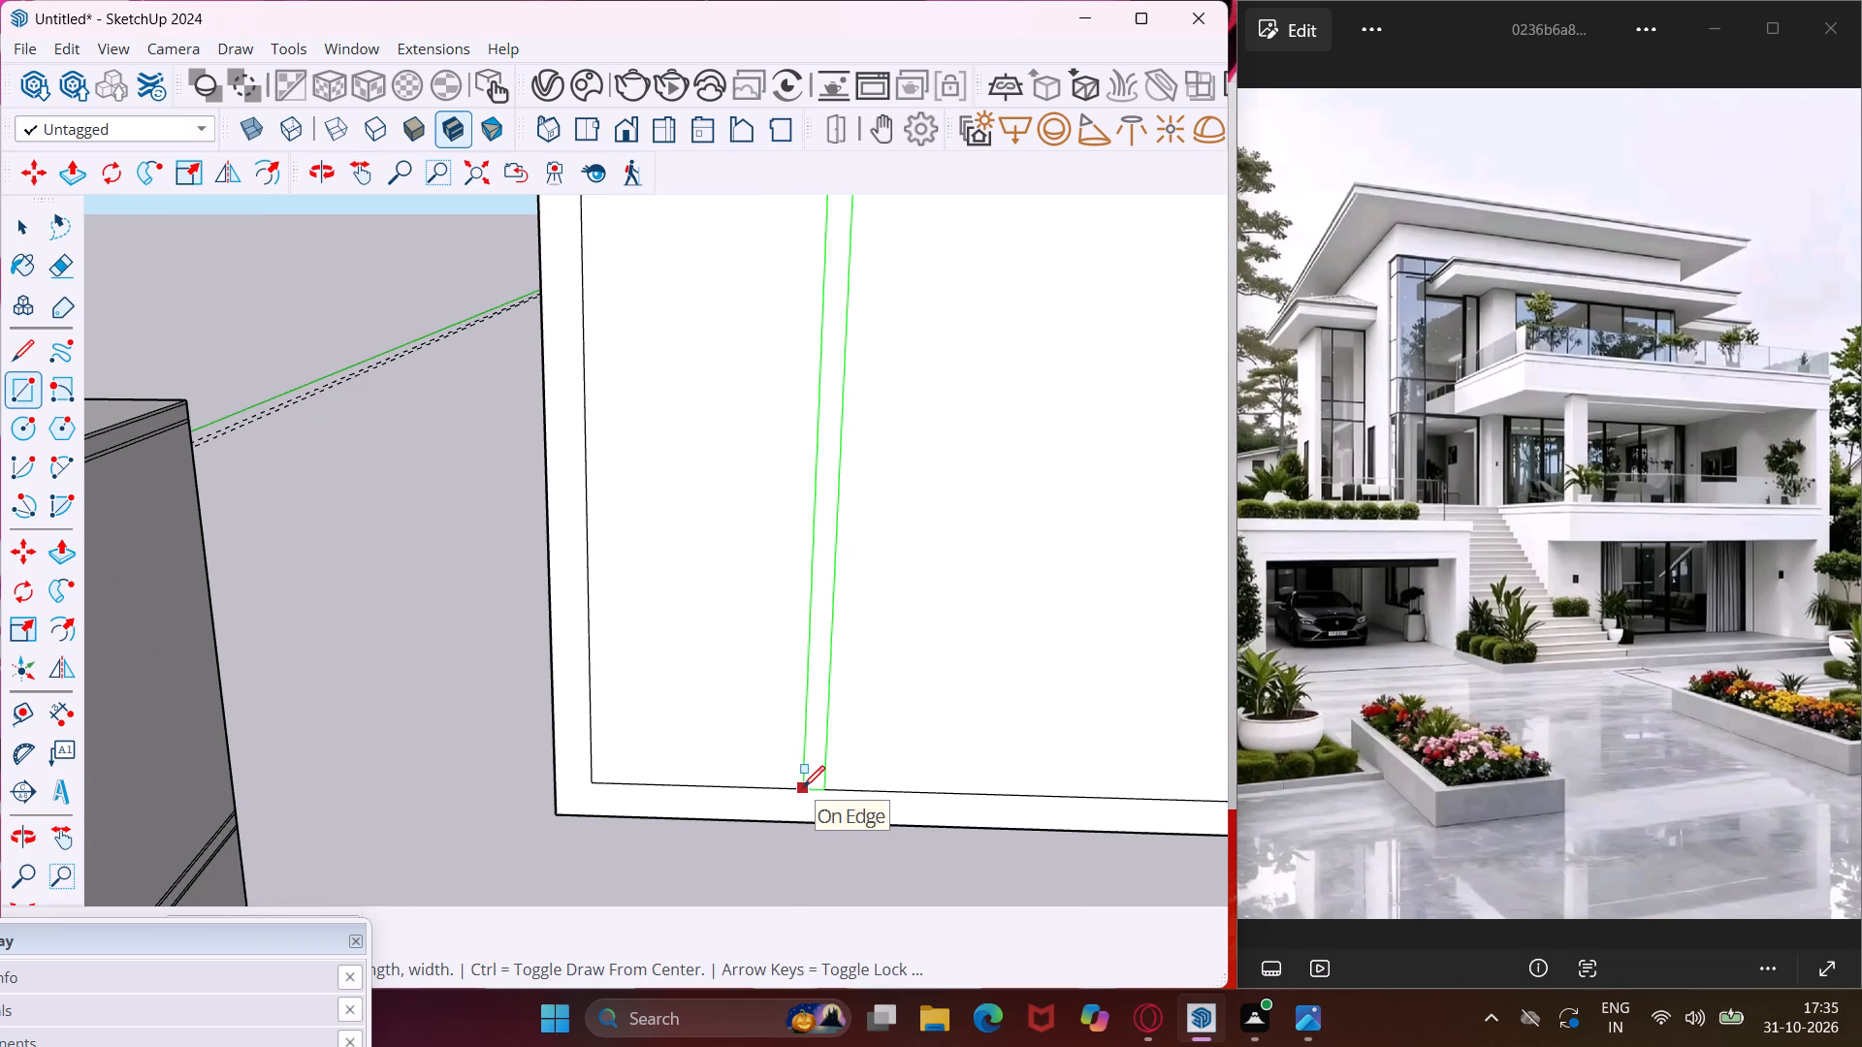
click(803, 787)
key(Escape)
key(space)
Copy the mullion strip three times across the upper panel, spacing the copies roughly evenly along the frame's inner bottom edge.
scroll(811, 775, up, 1)
click(811, 774)
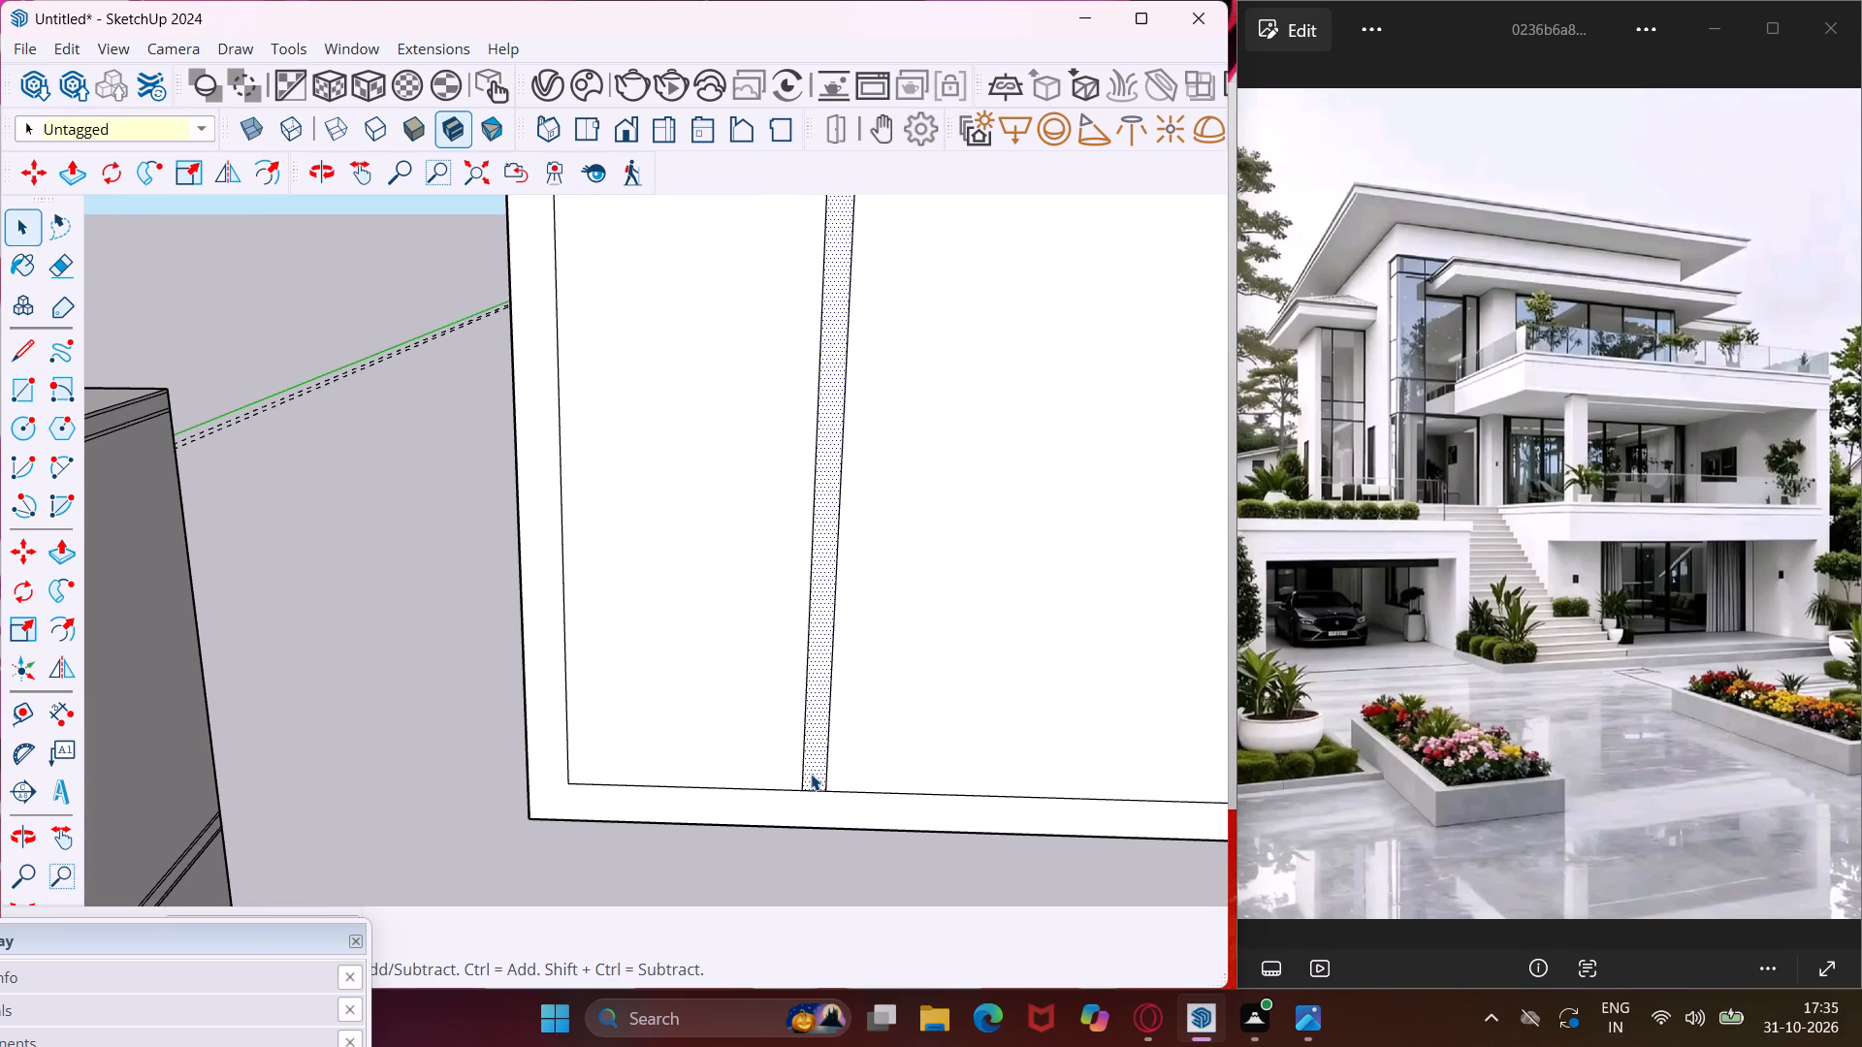
key(m)
click(799, 790)
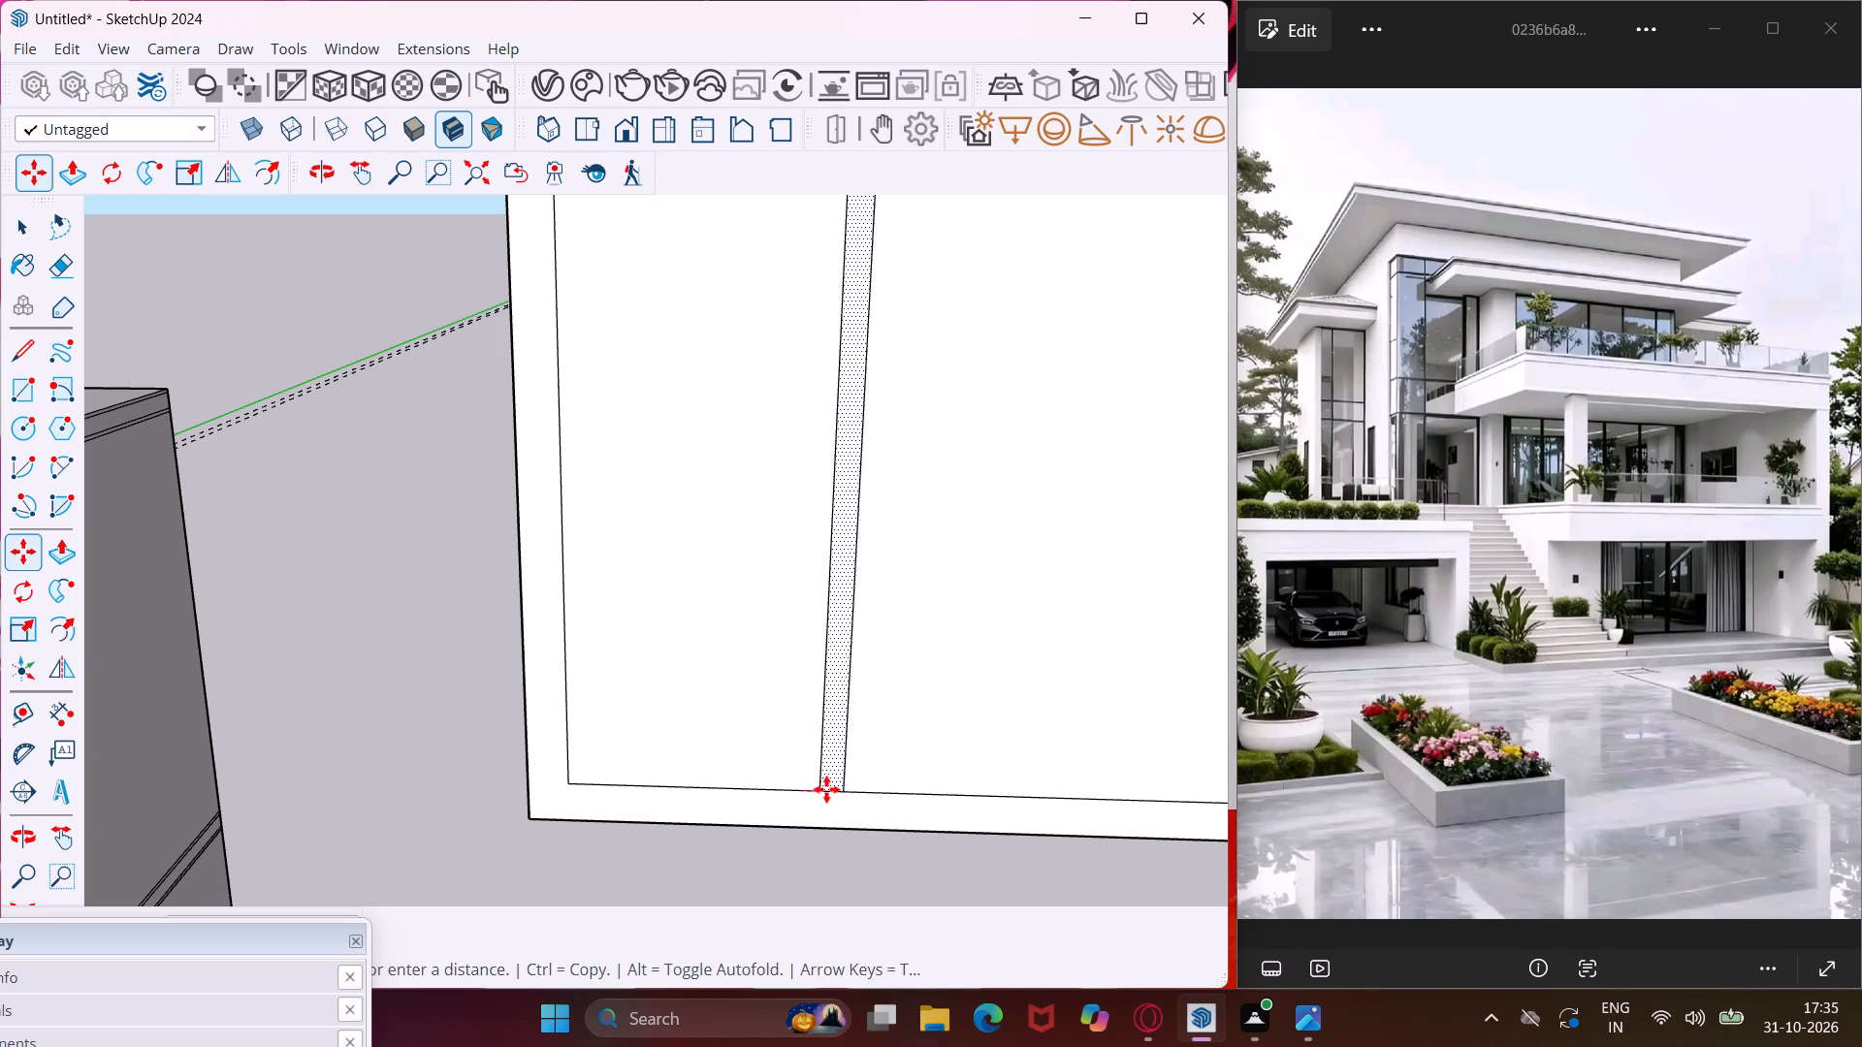
scroll(826, 787, down, 15)
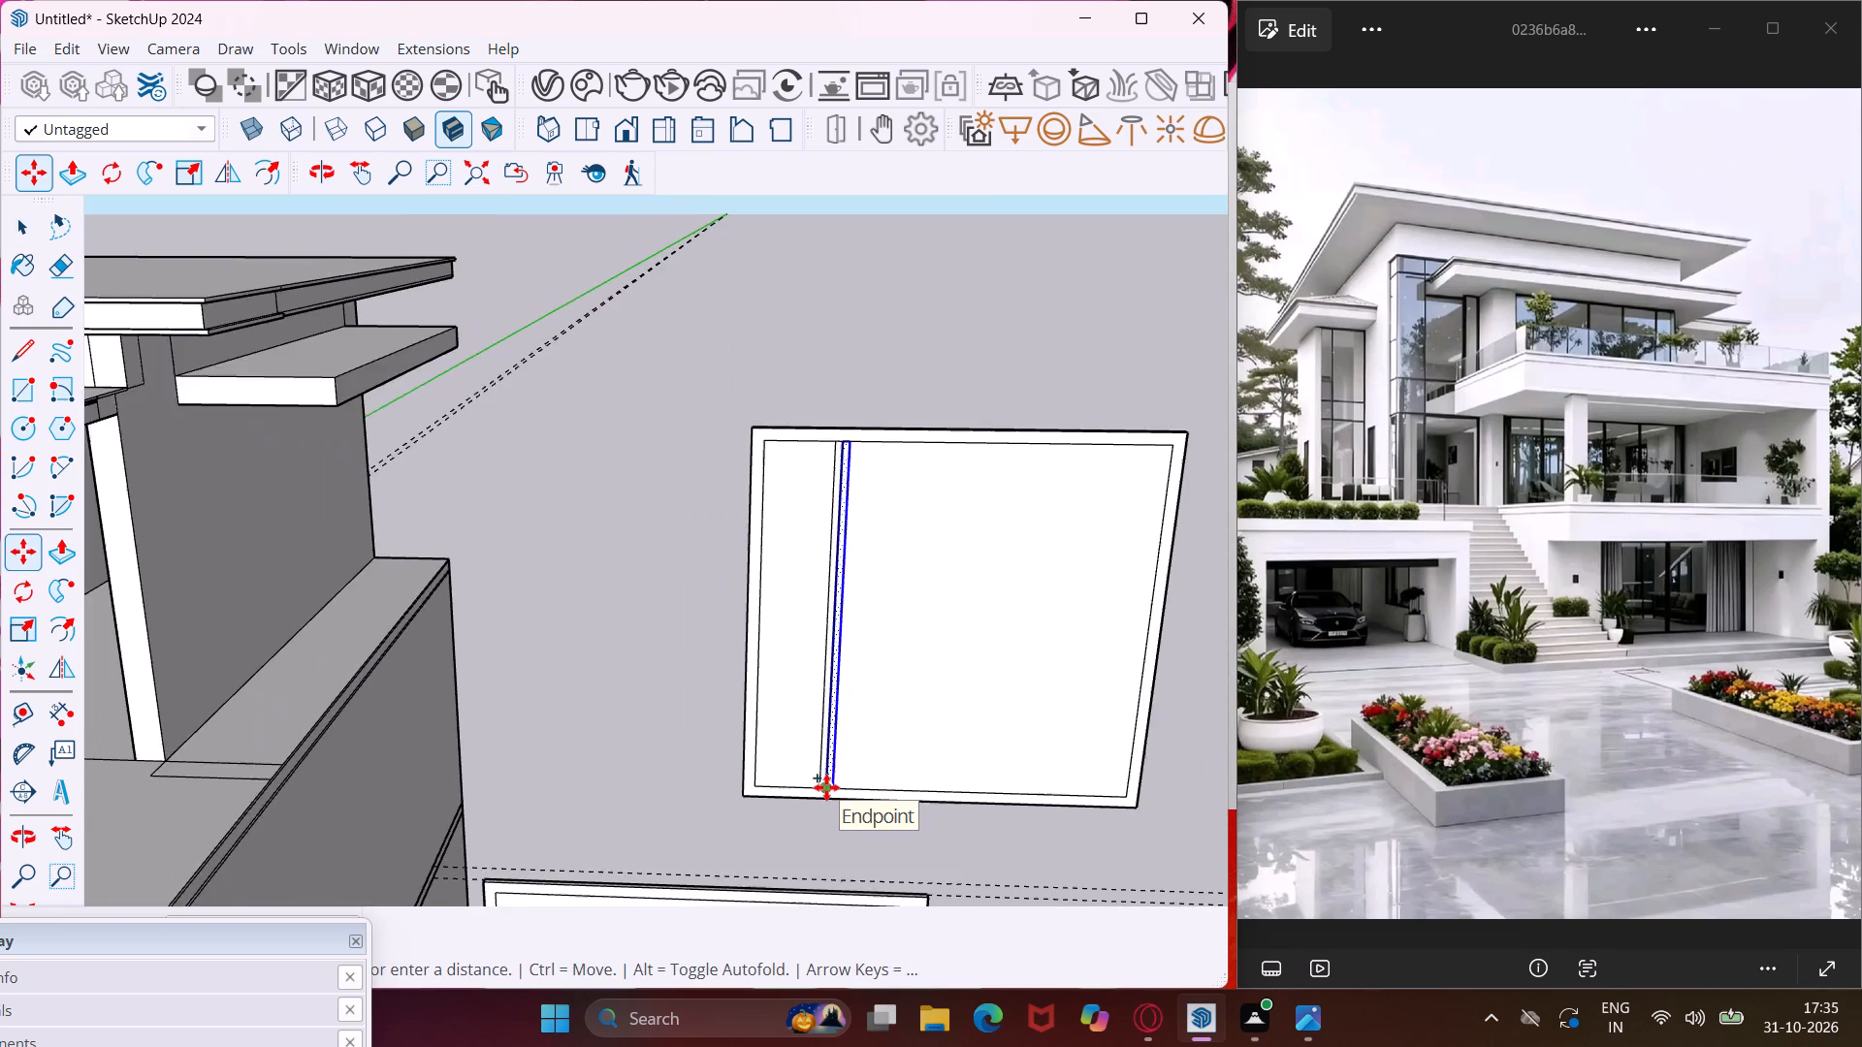
click(886, 790)
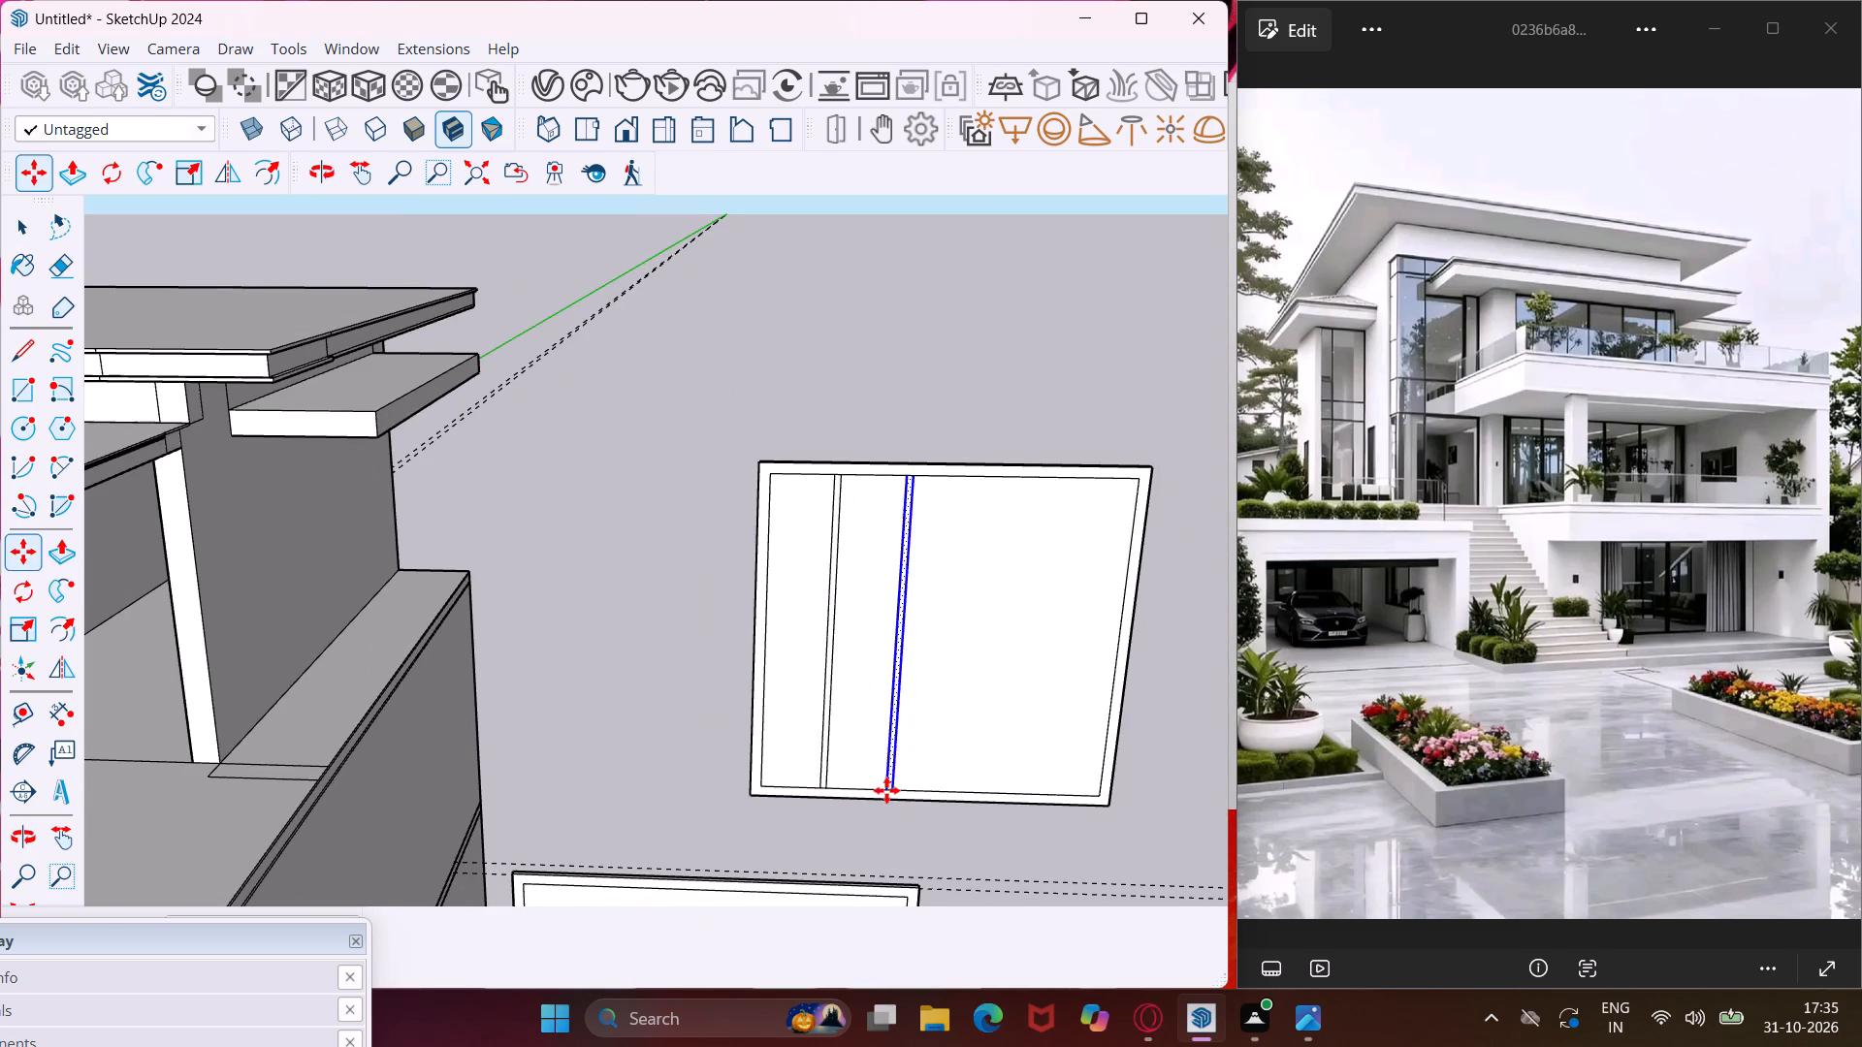
scroll(893, 795, up, 3)
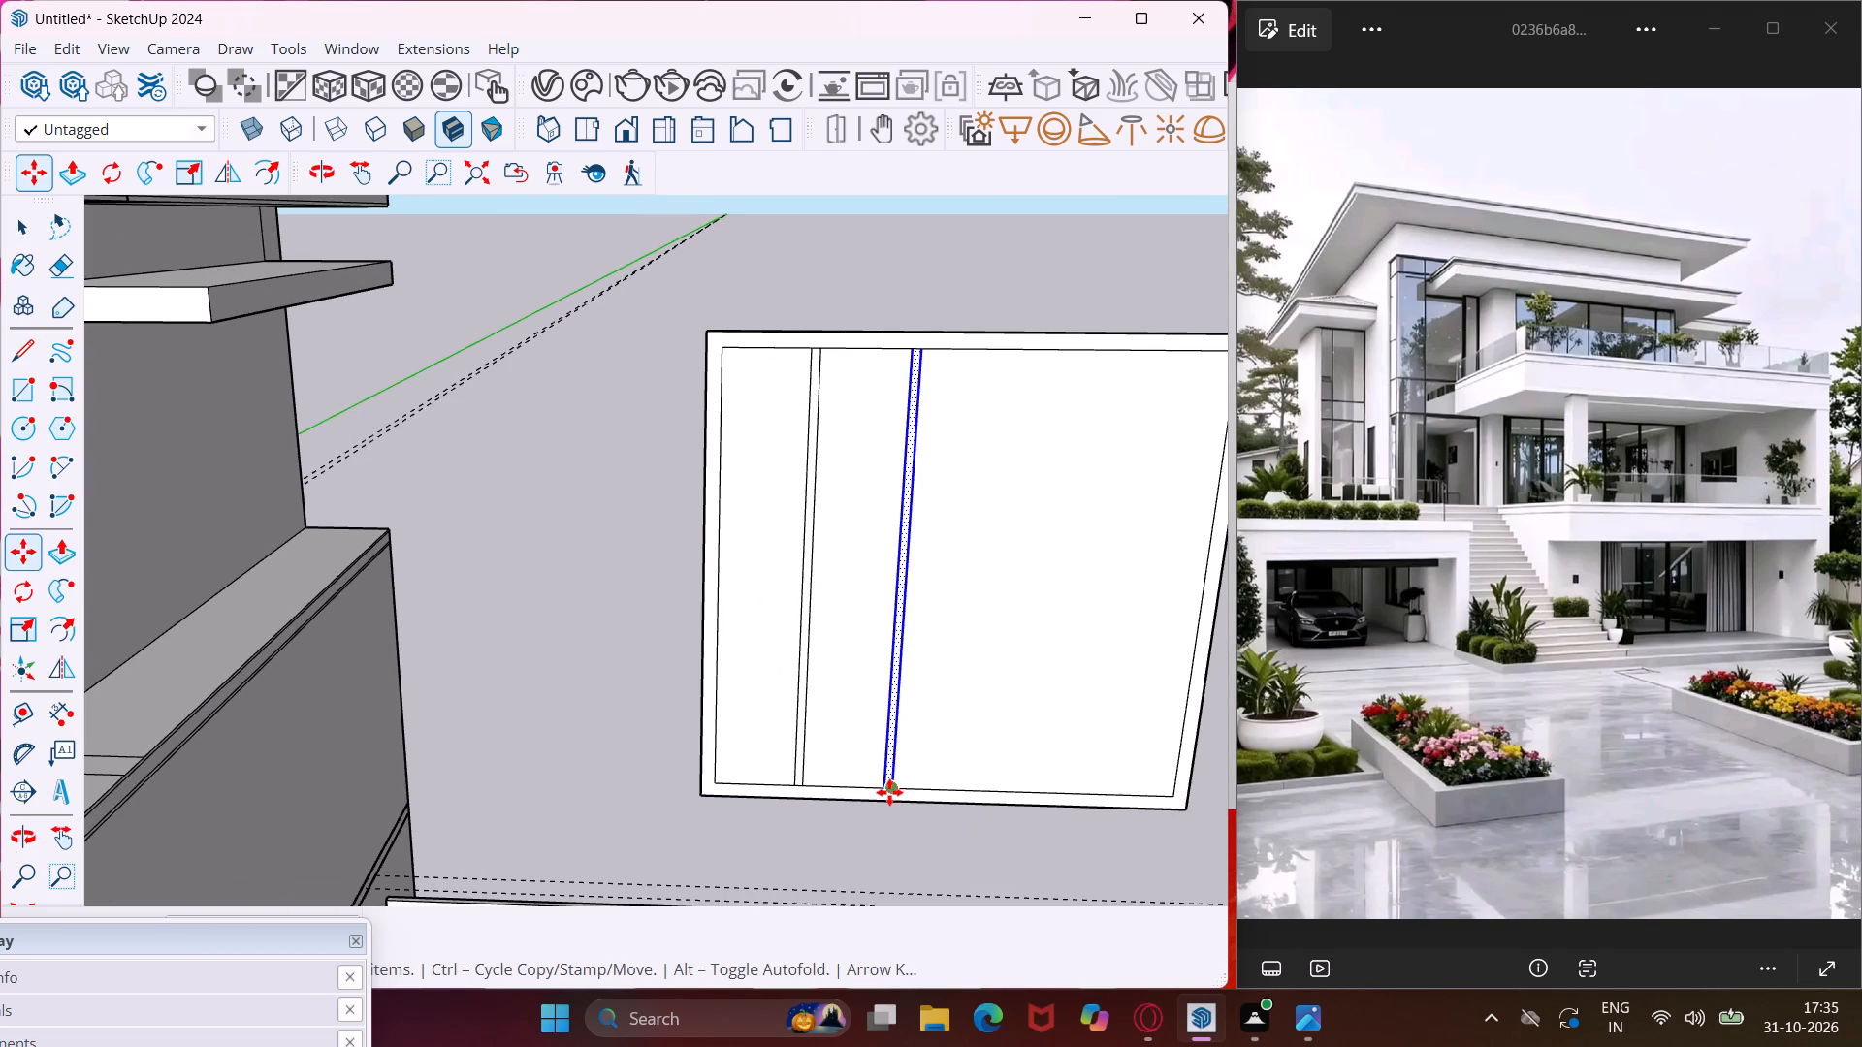
click(889, 792)
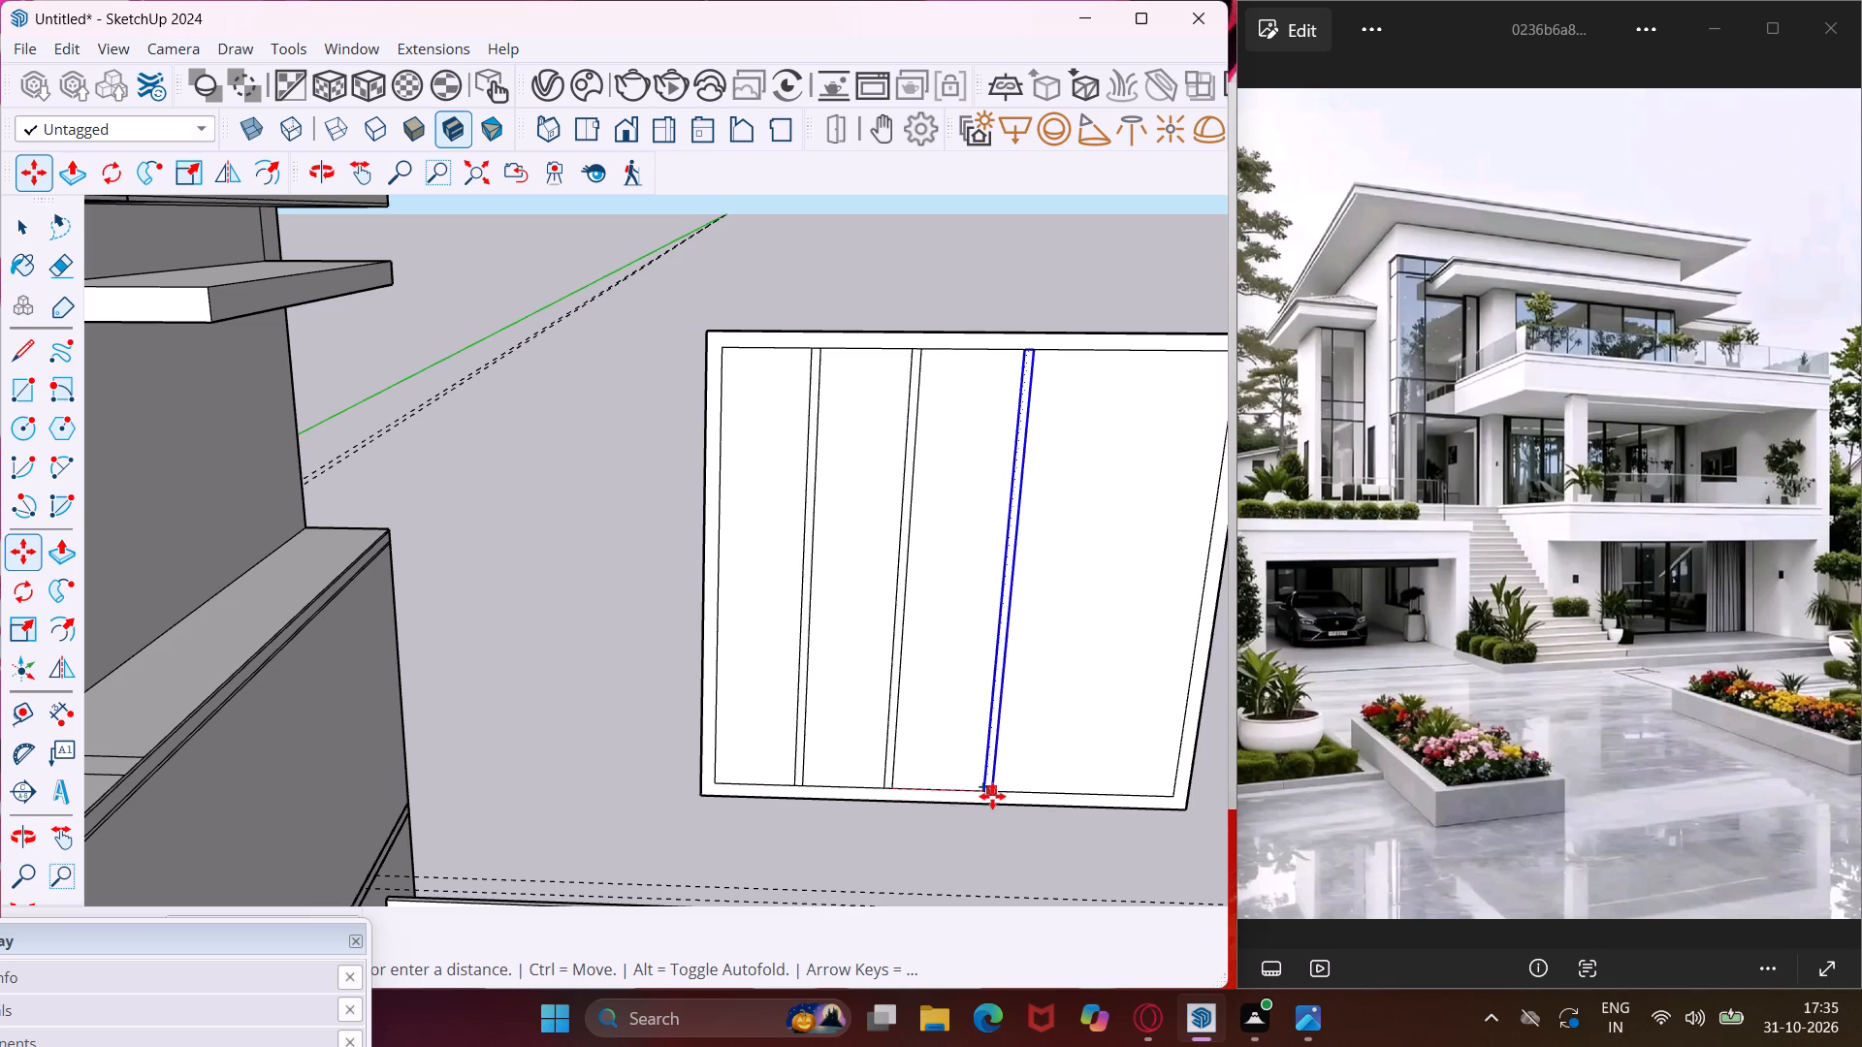
click(992, 796)
click(992, 790)
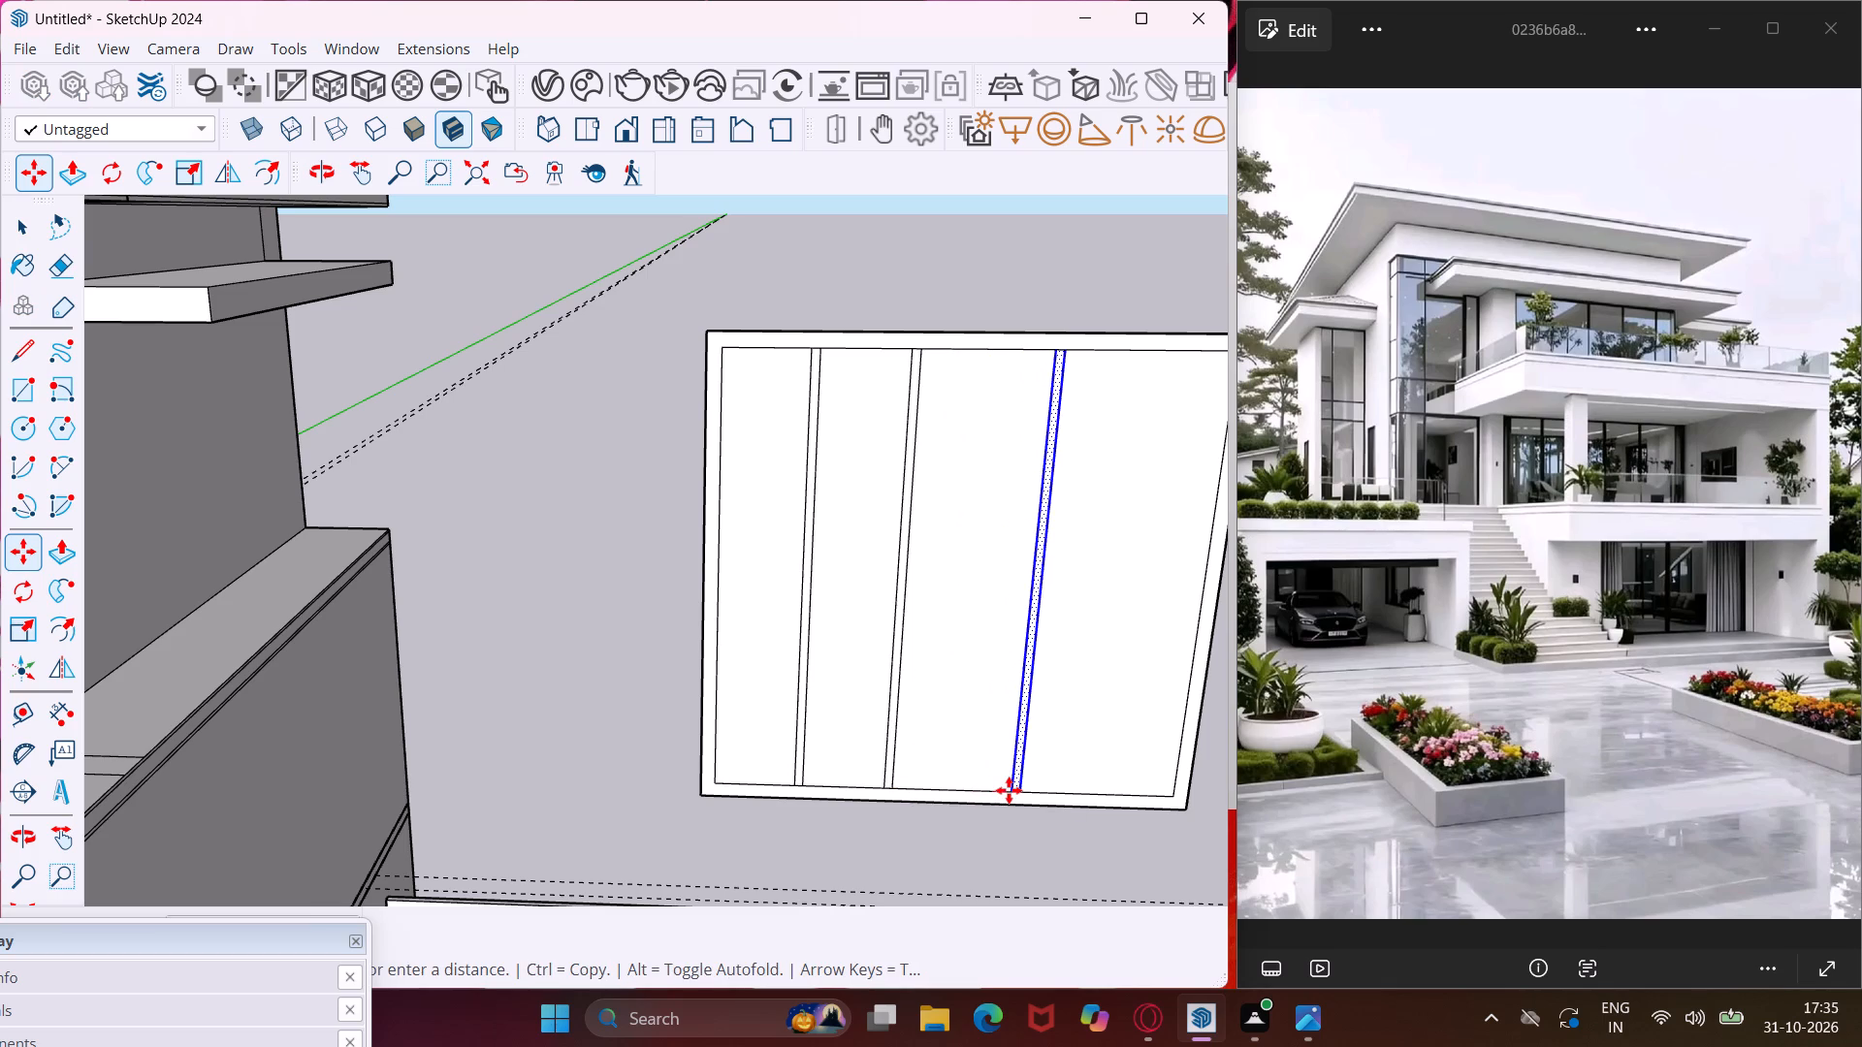
click(1075, 800)
Move the upper panel's last mullion strip slightly farther from its neighbour, along the frame's inner bottom edge.
scroll(702, 572, down, 6)
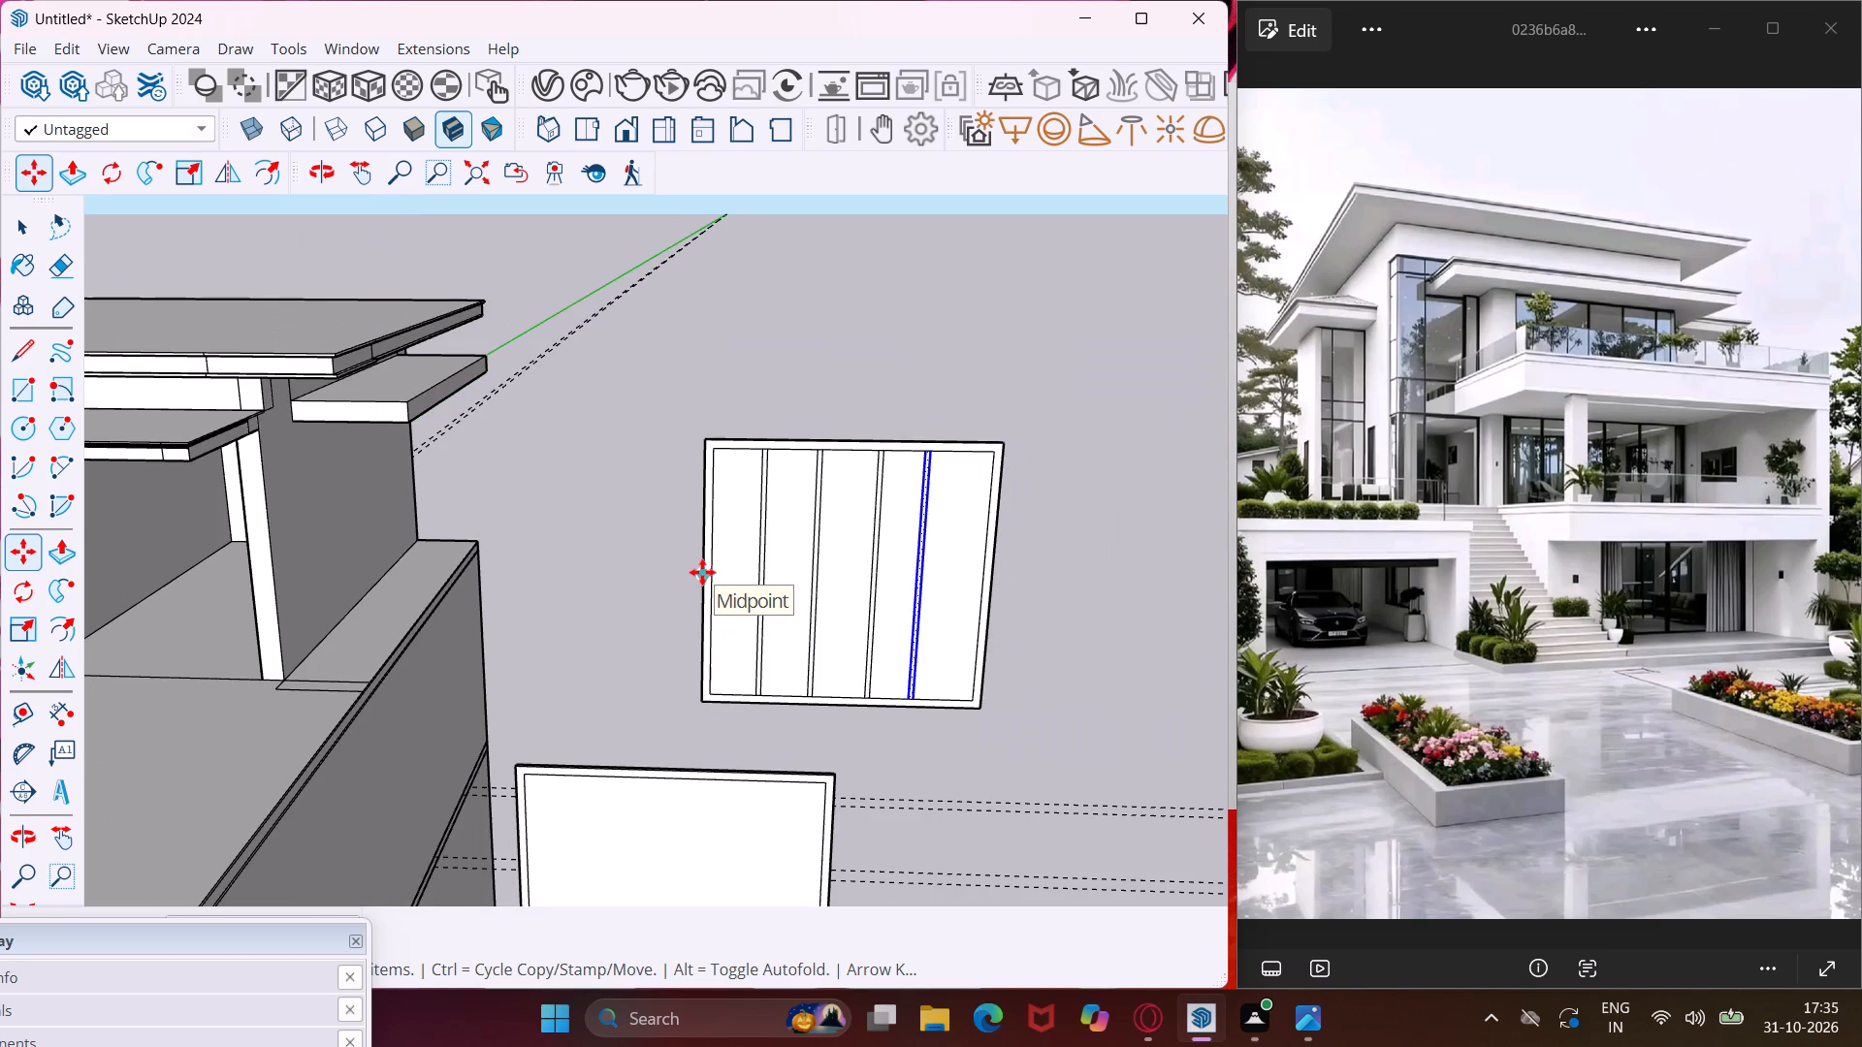
scroll(919, 711, up, 11)
click(907, 690)
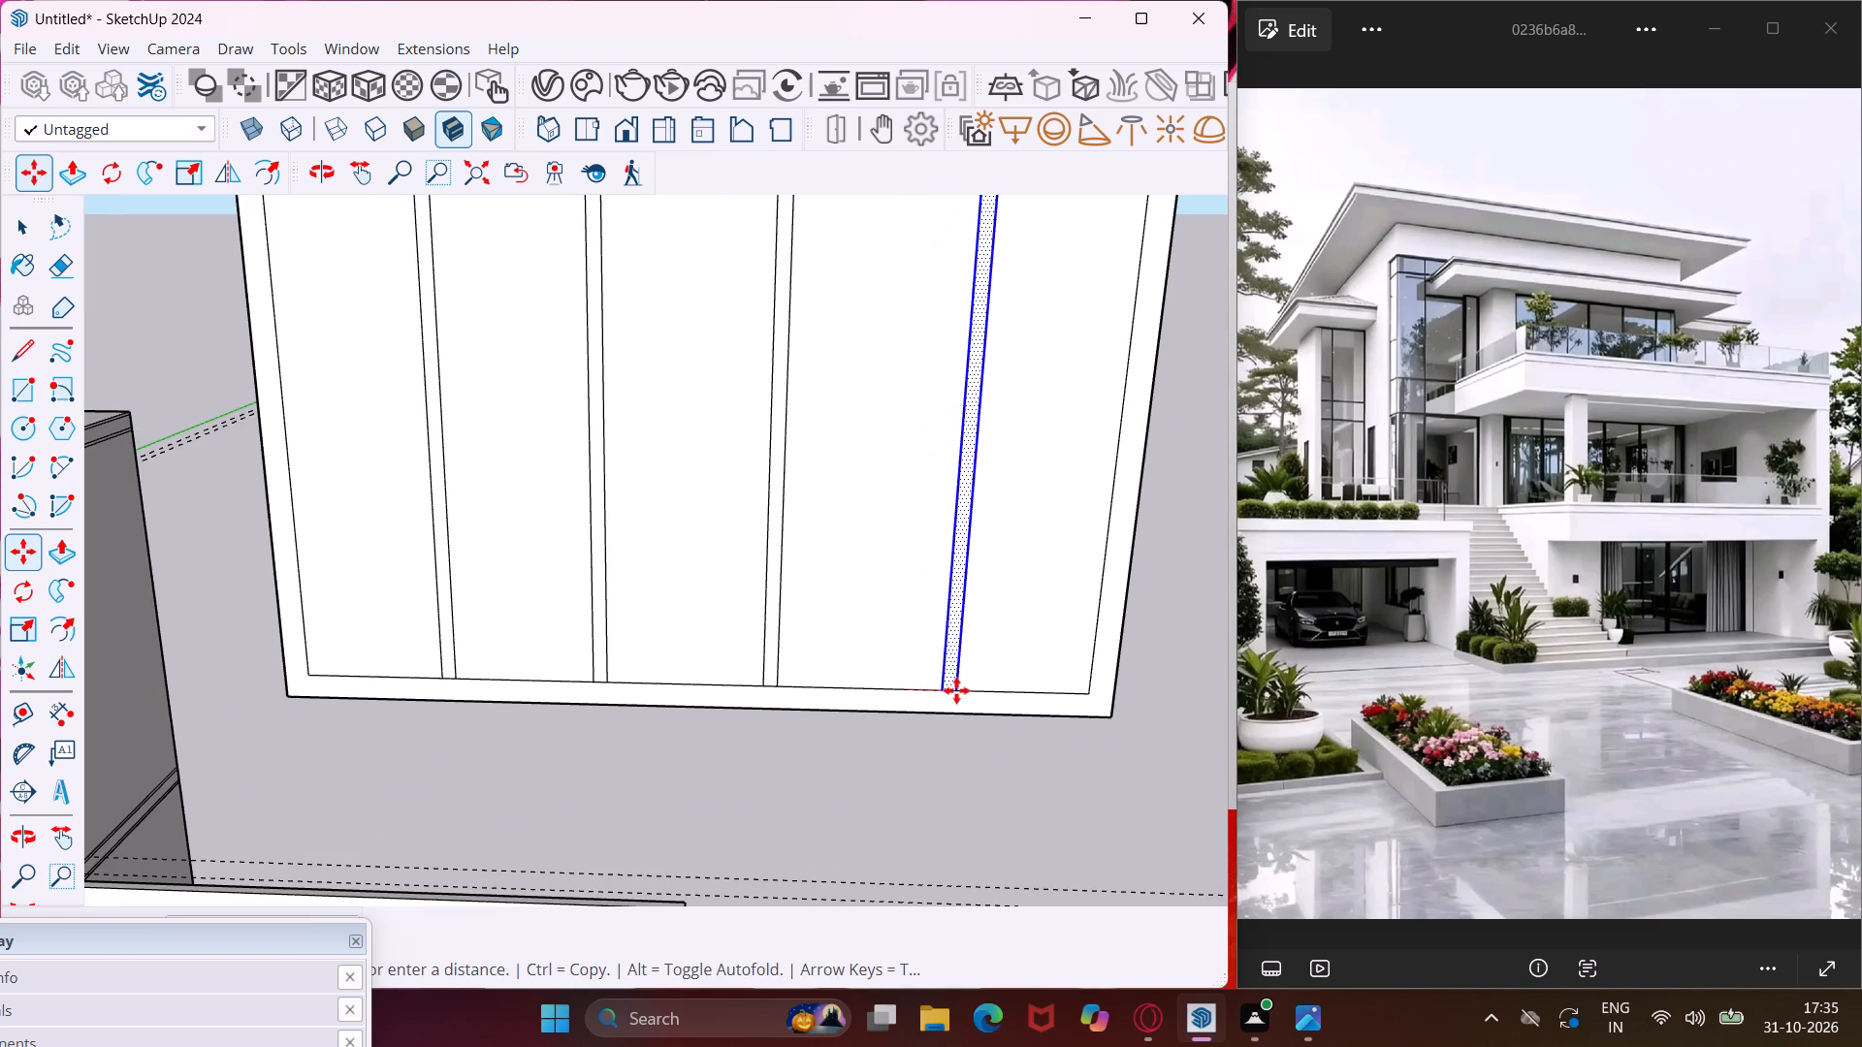
click(979, 692)
scroll(781, 595, down, 8)
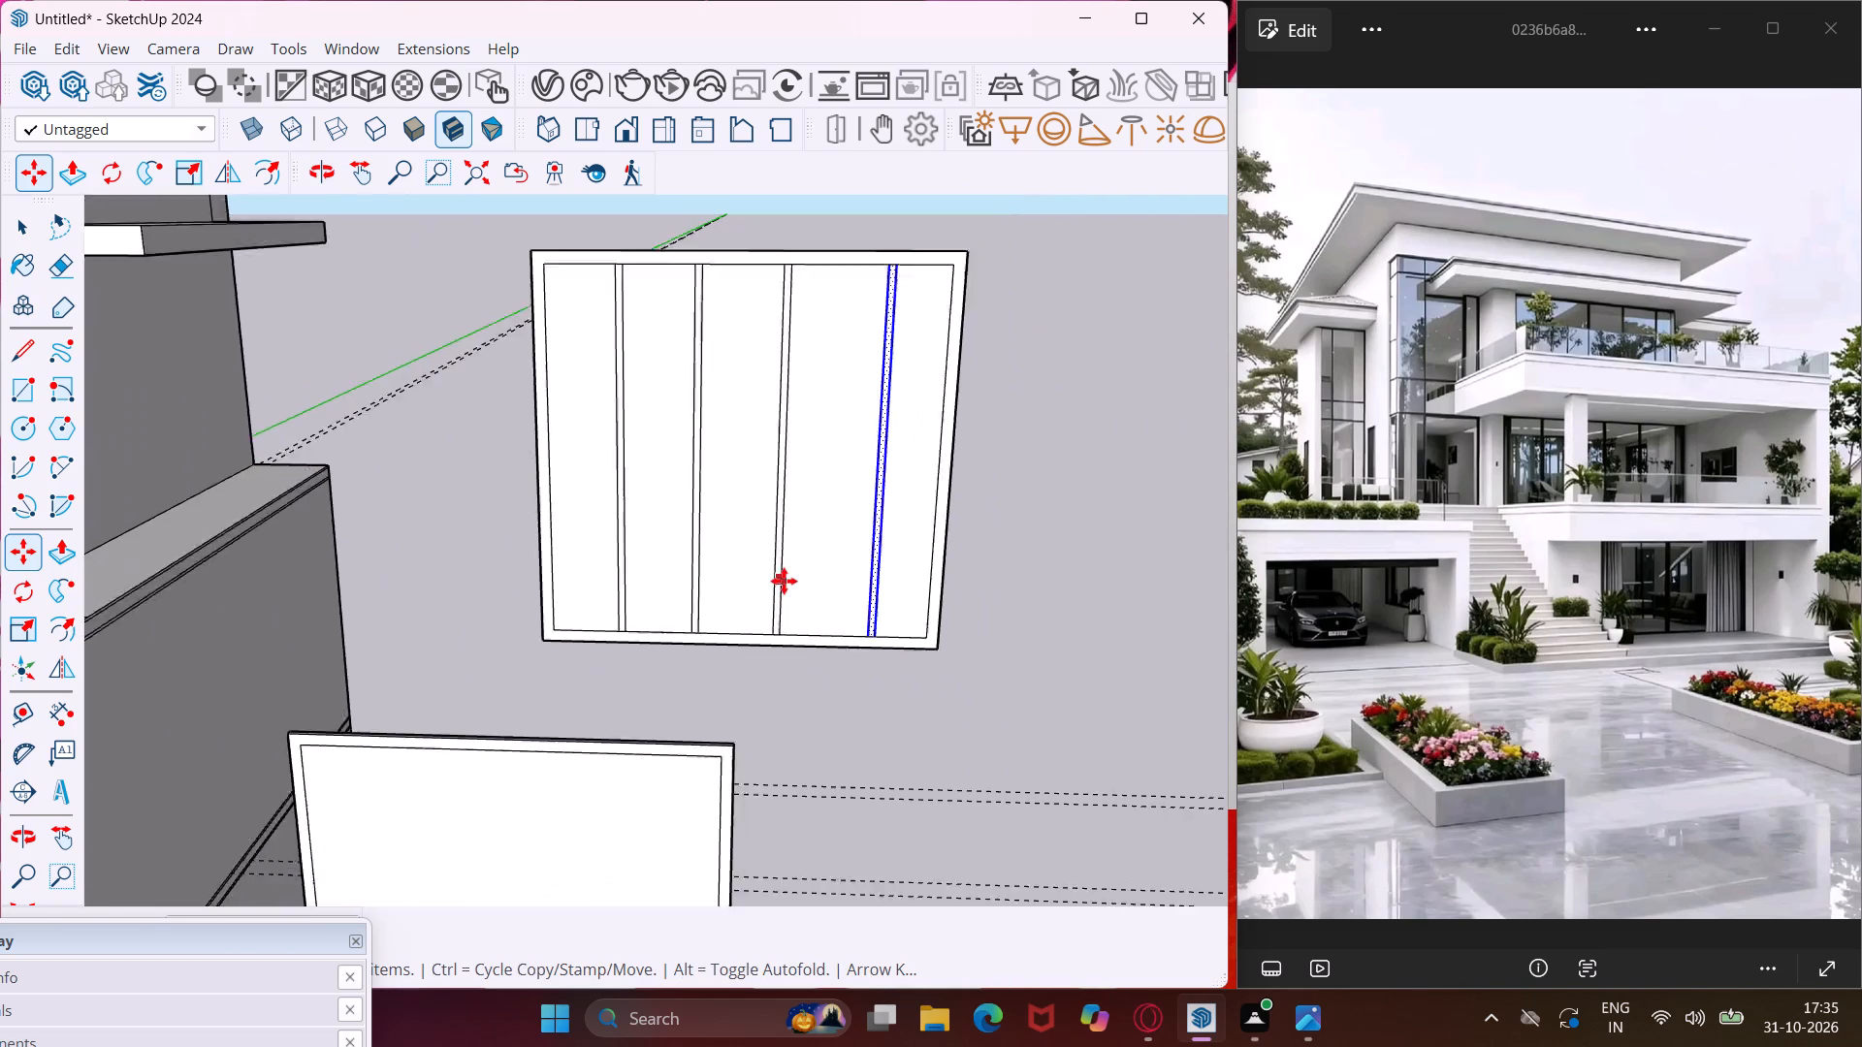
scroll(784, 581, down, 4)
key(Escape)
key(space)
Draw a narrow full-height rectangle inside the middle panel's frame border as its first mullion, near the villa-side border.
middle_drag(666, 822, 718, 667)
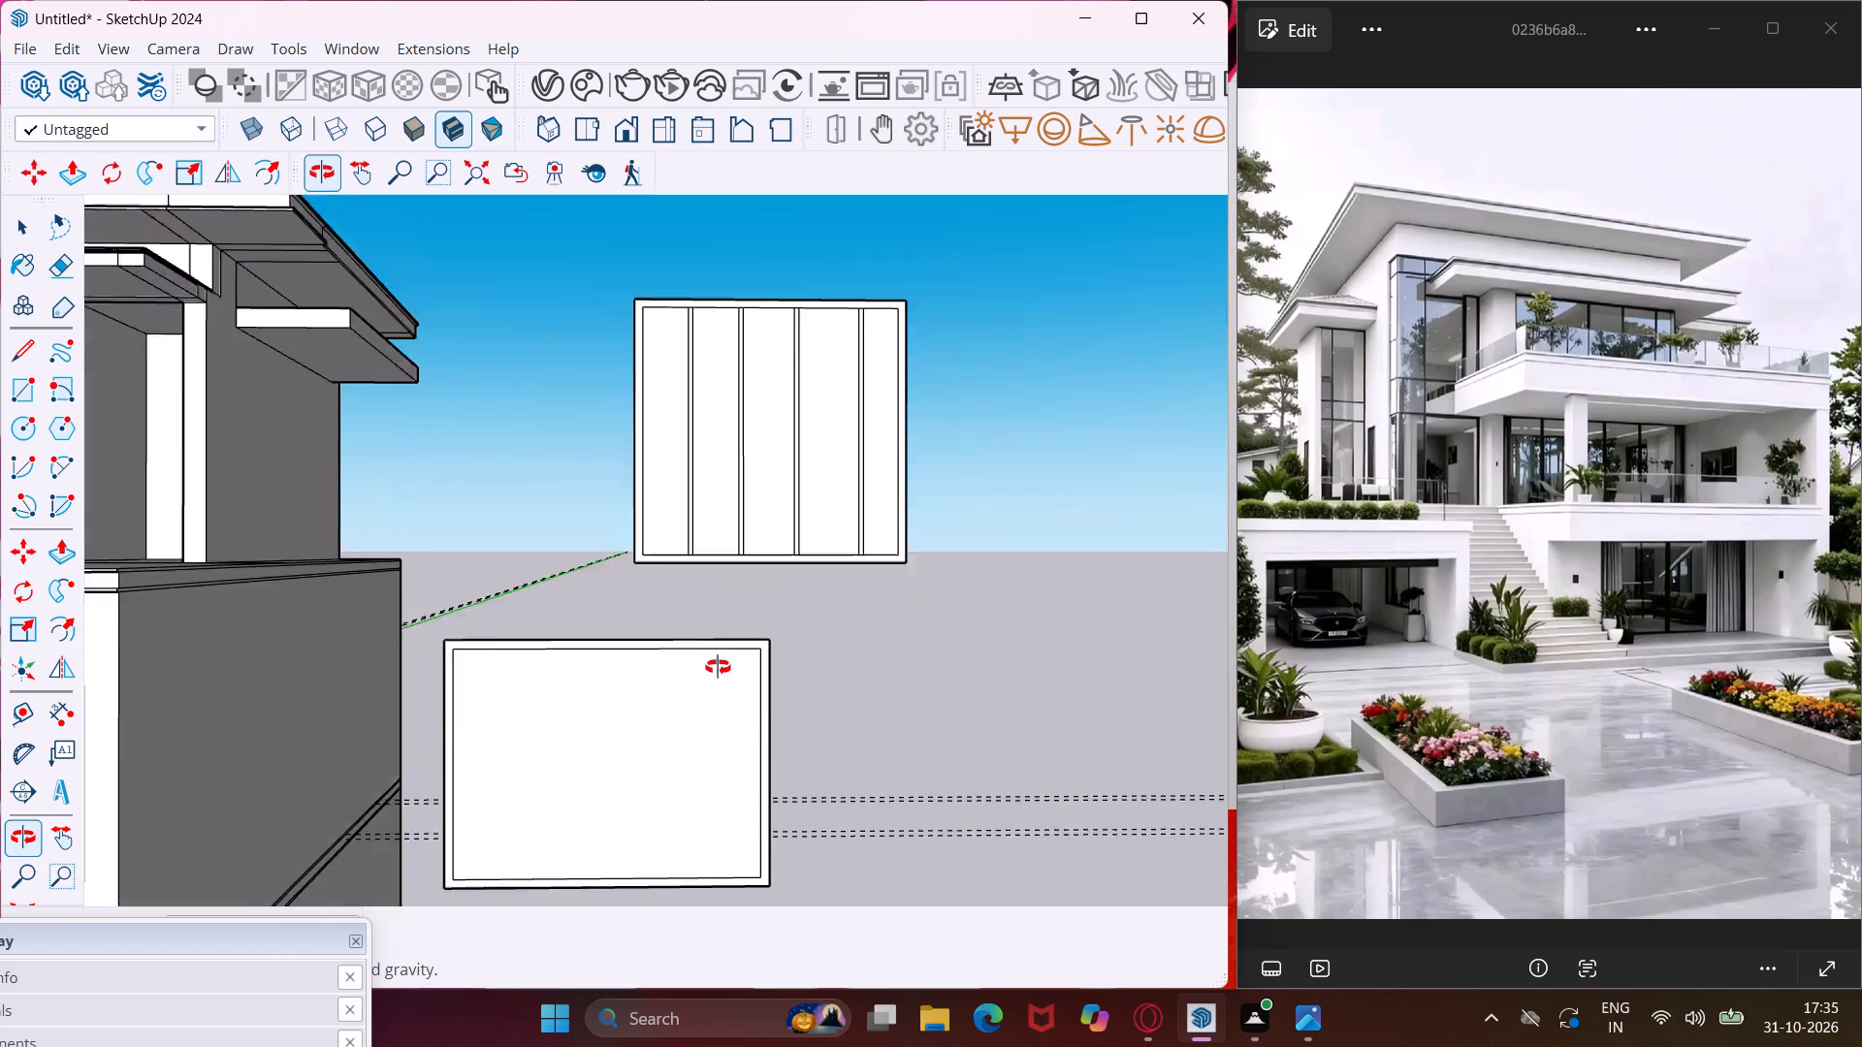
middle_drag(718, 667, 730, 649)
scroll(730, 649, down, 6)
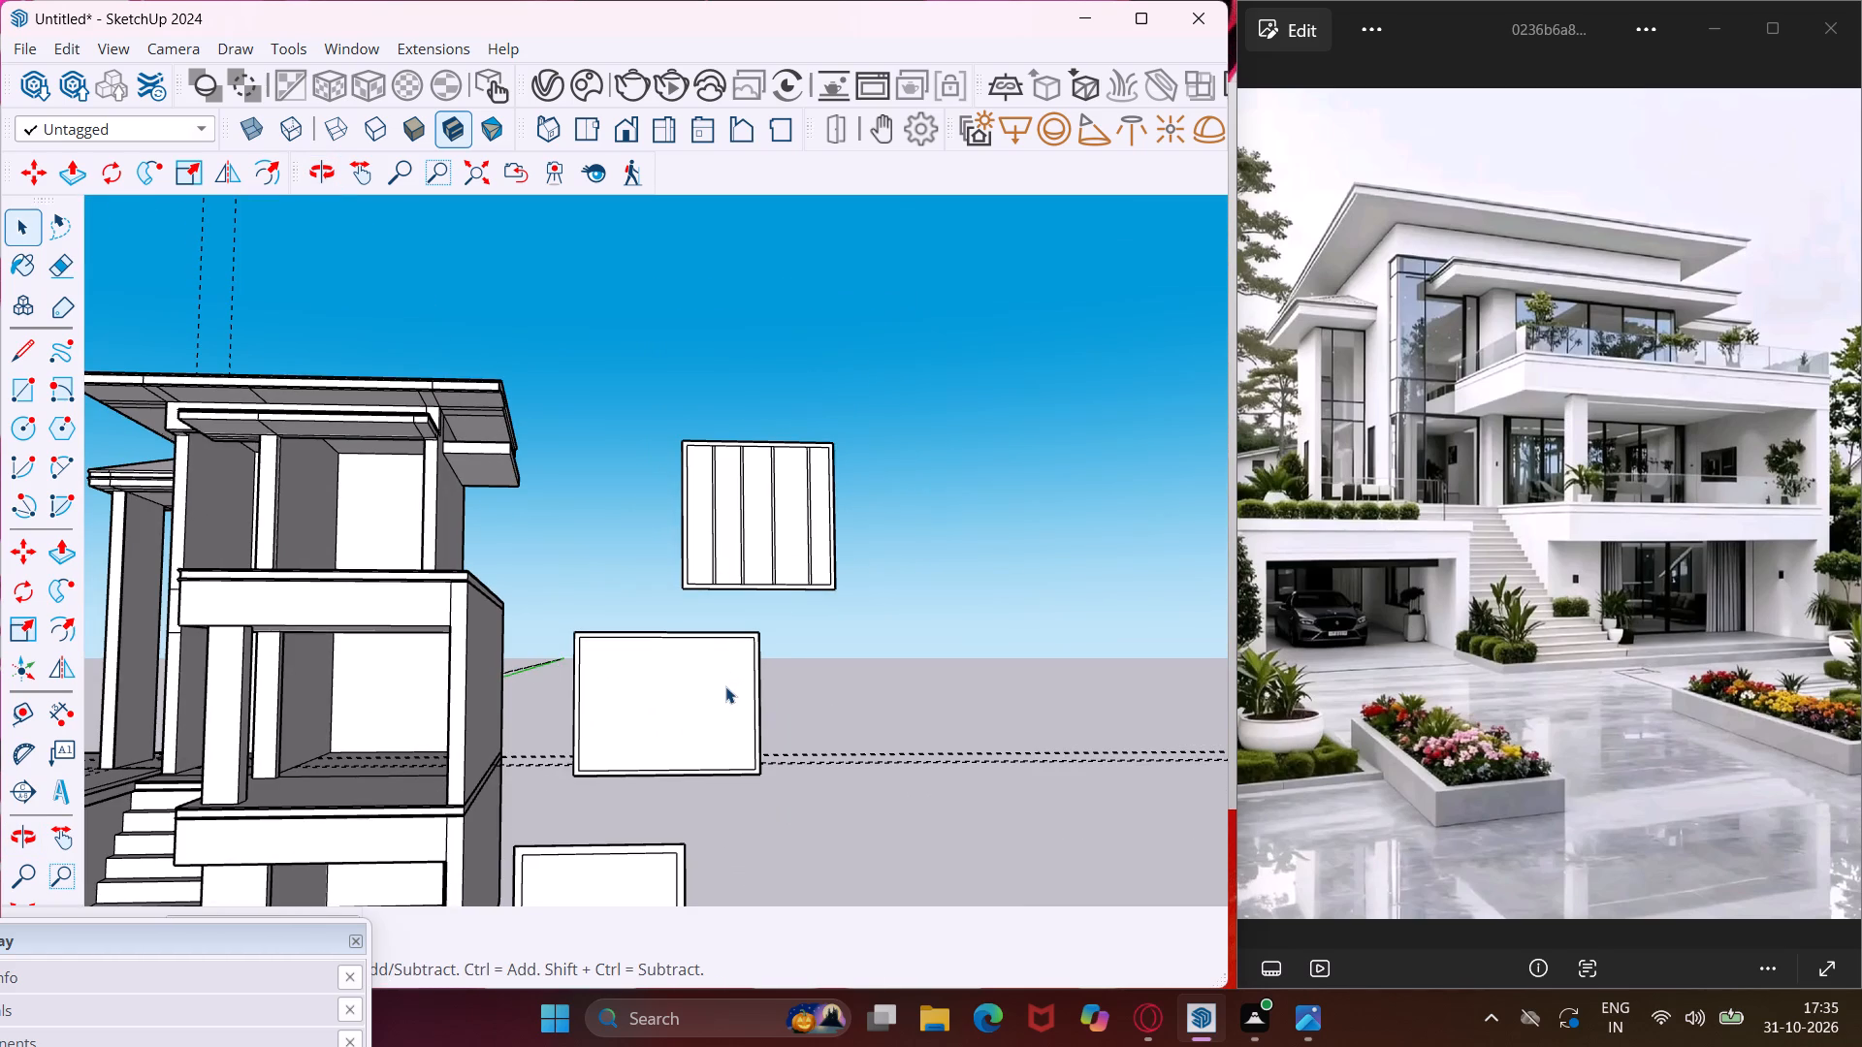
click(33, 376)
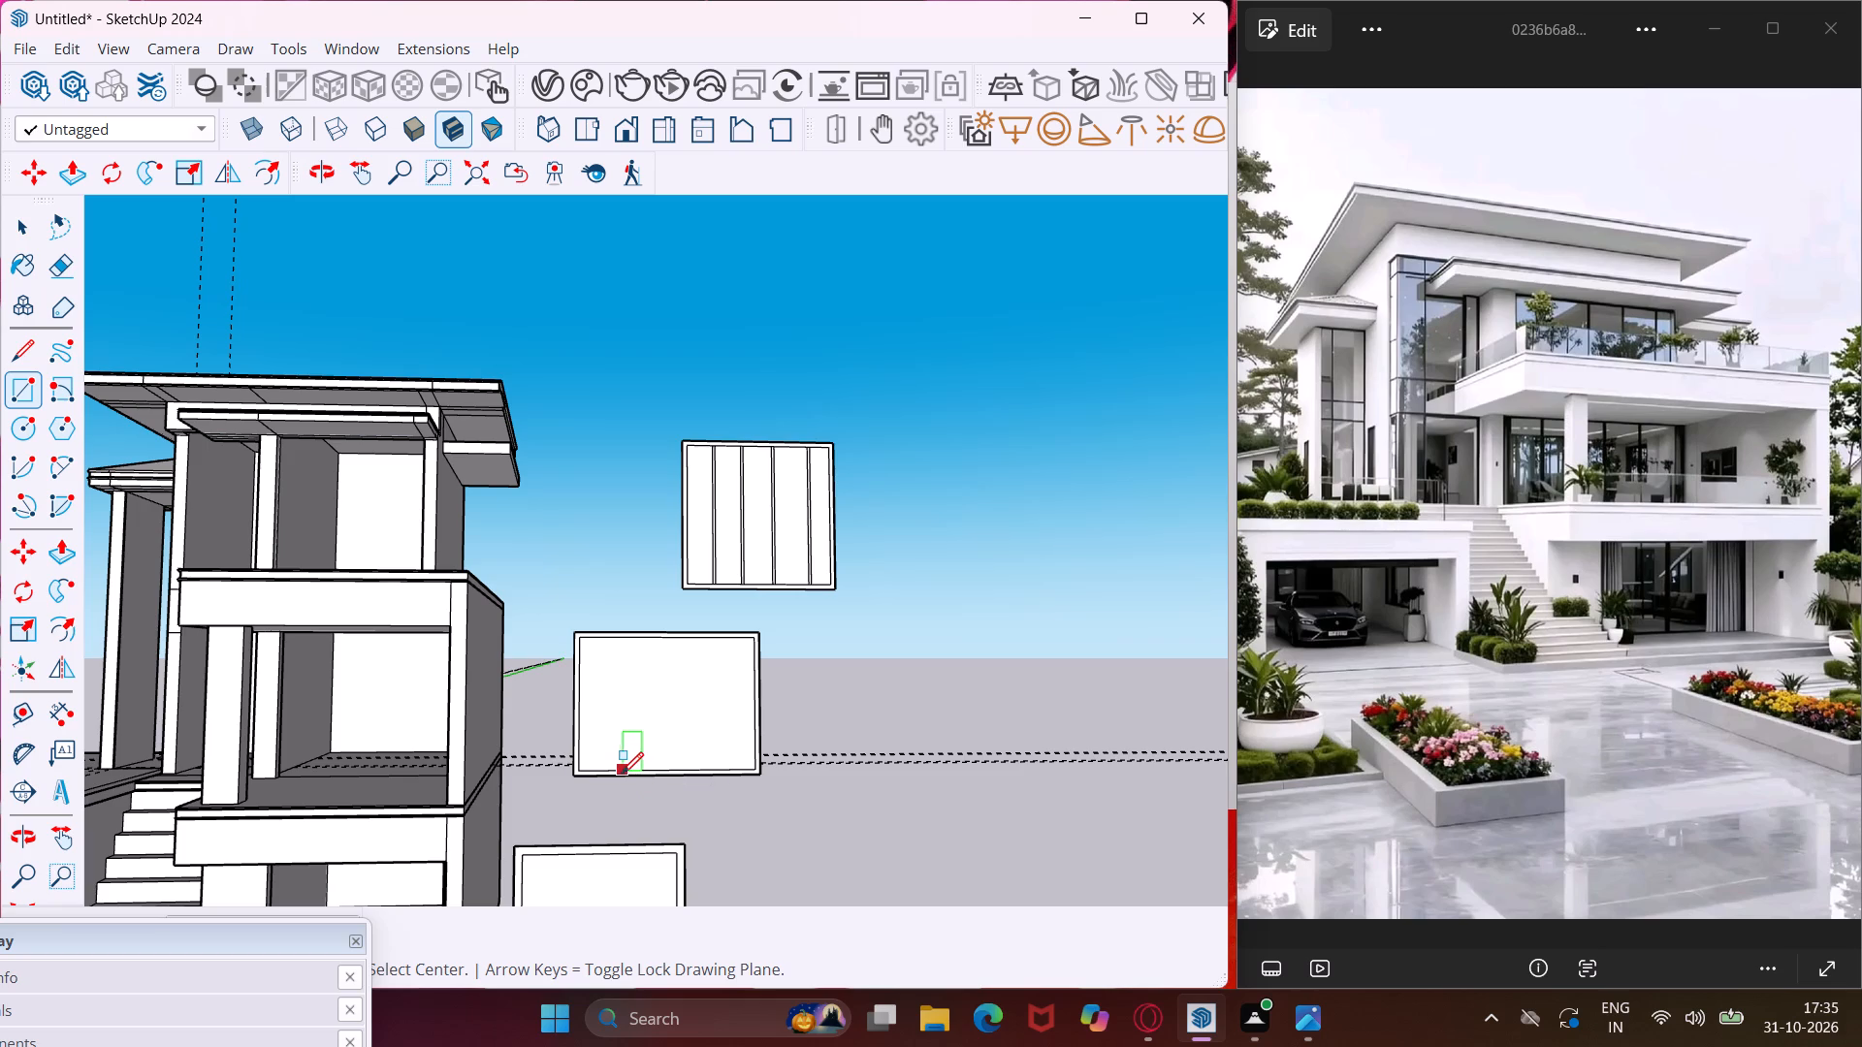
scroll(622, 774, up, 7)
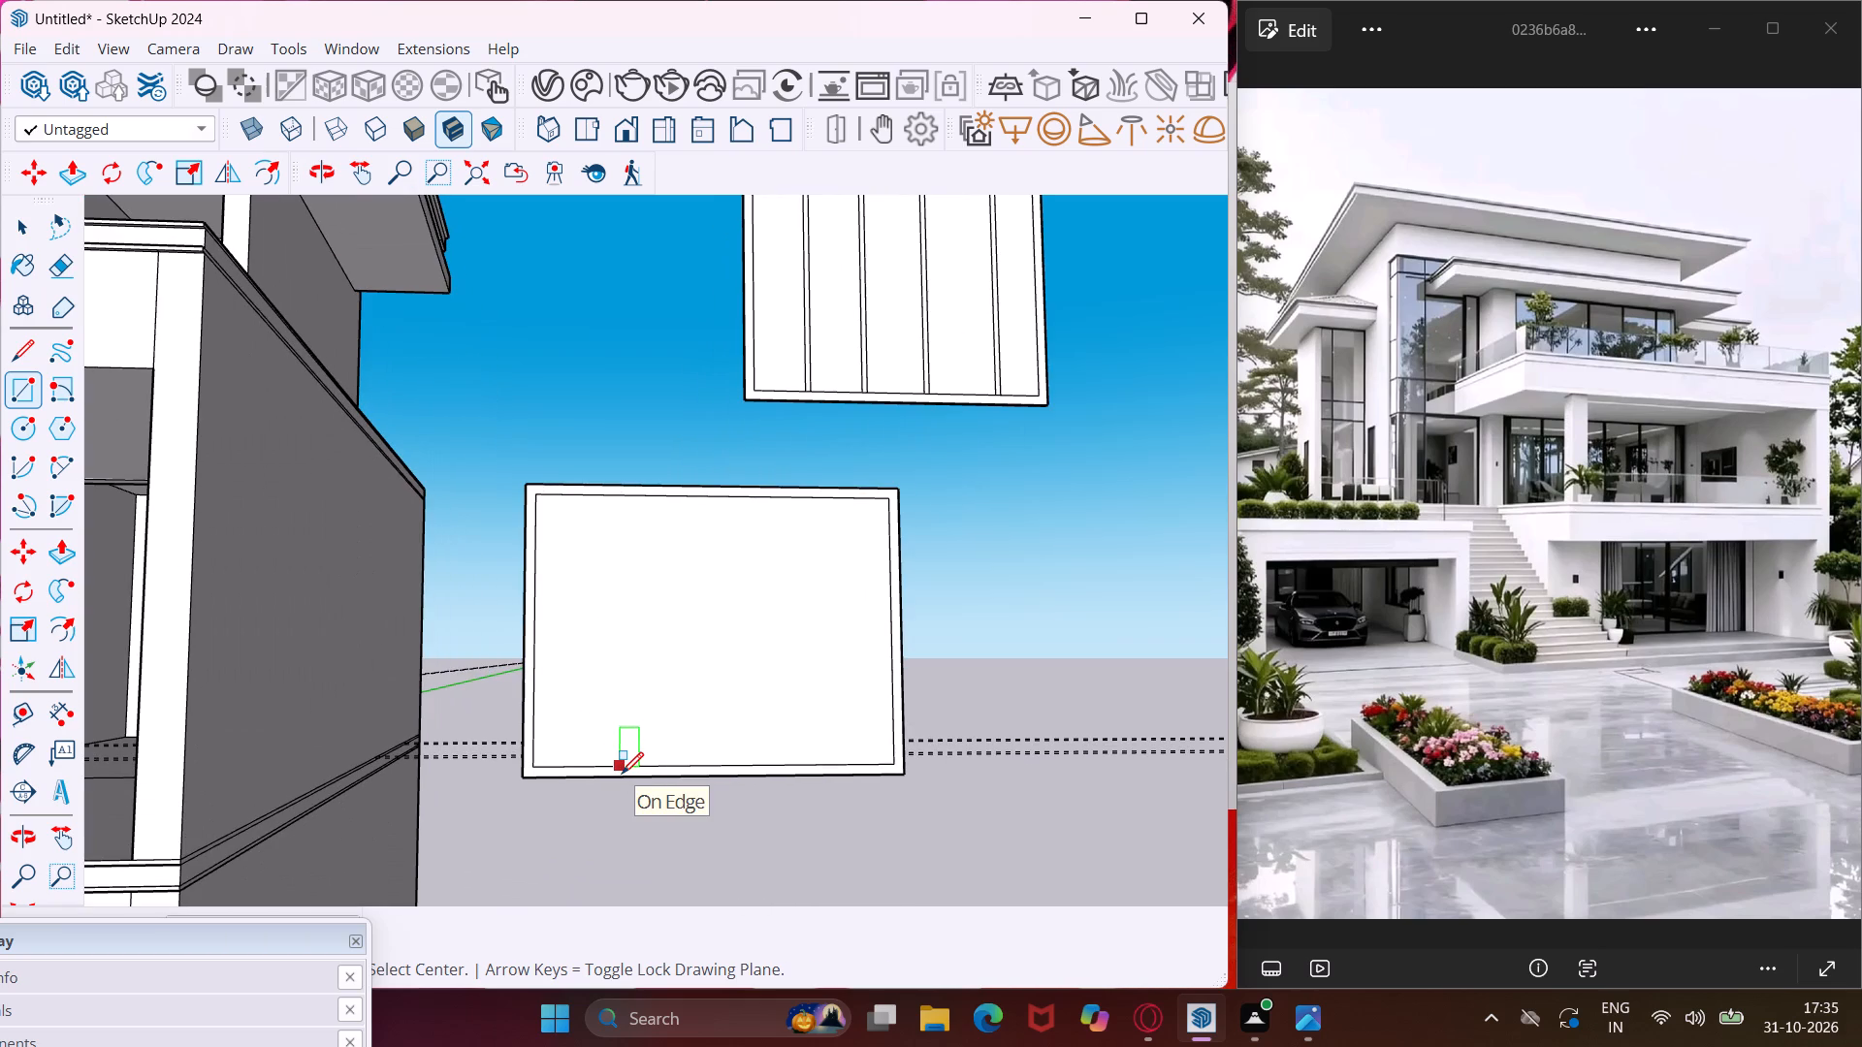
click(595, 495)
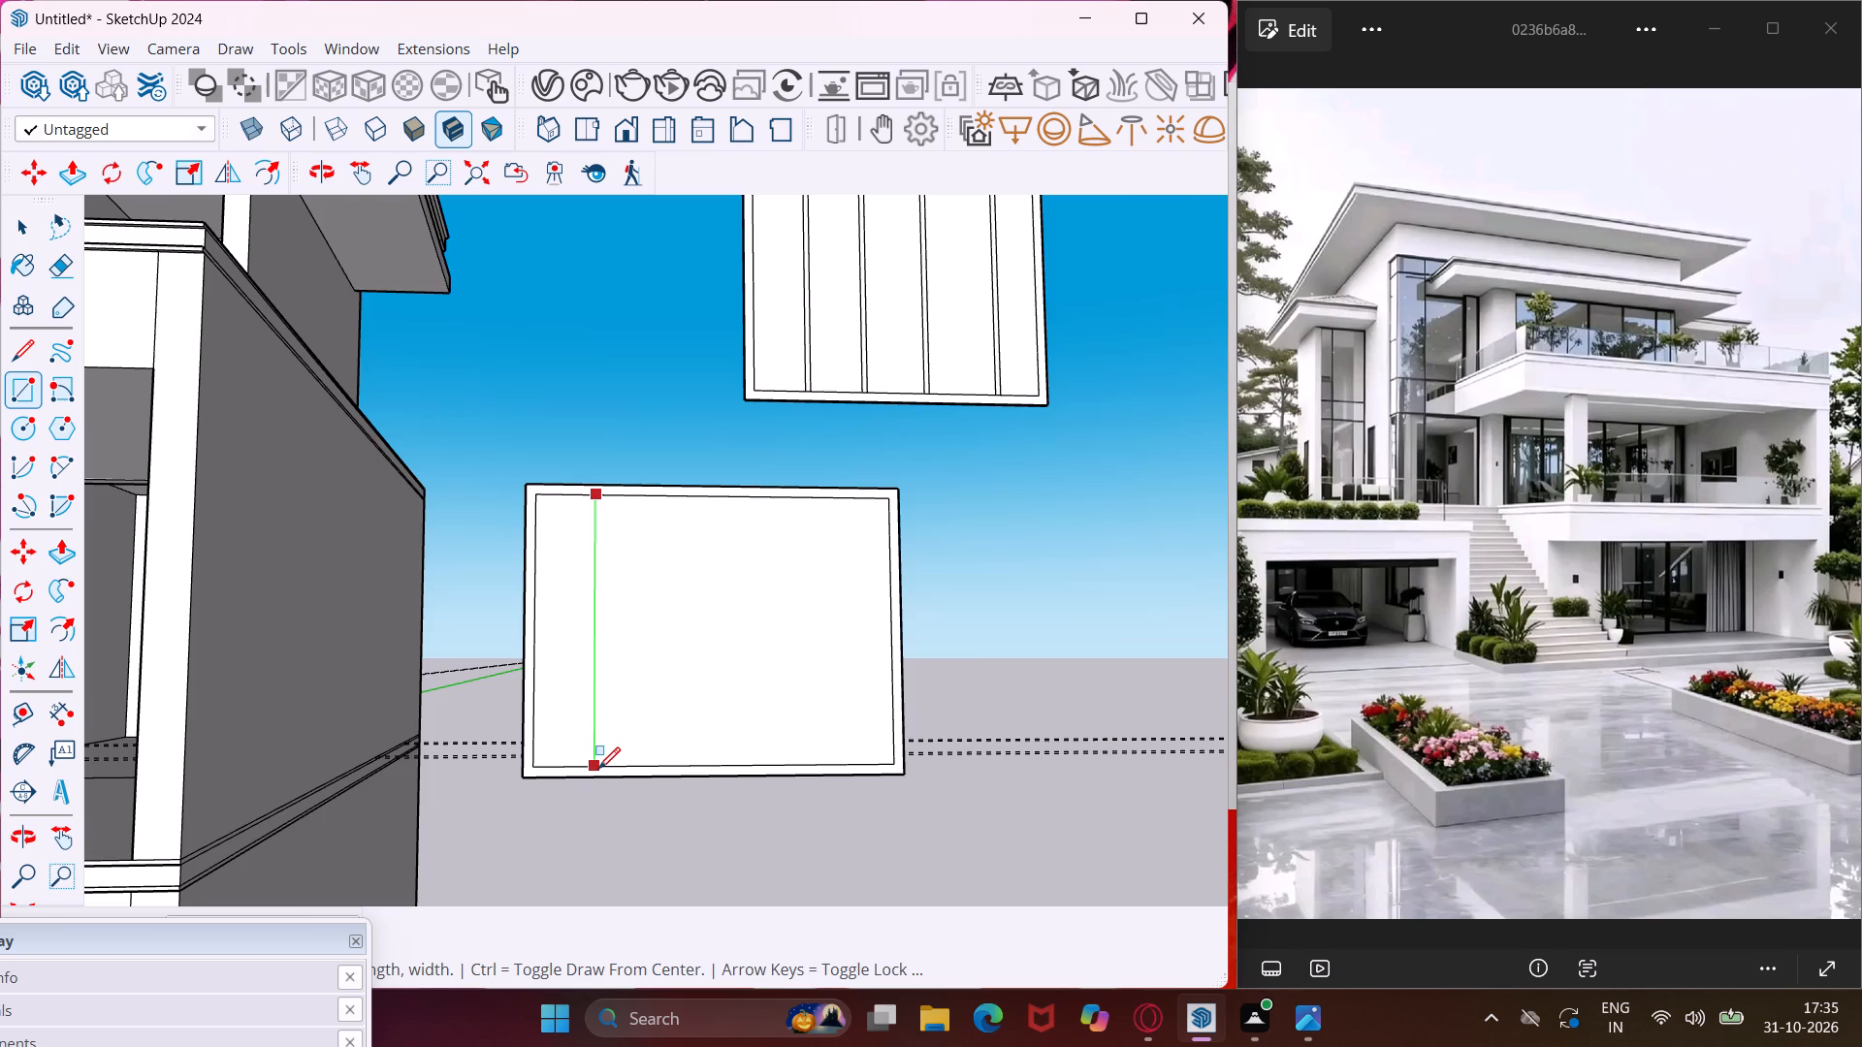
scroll(598, 770, up, 6)
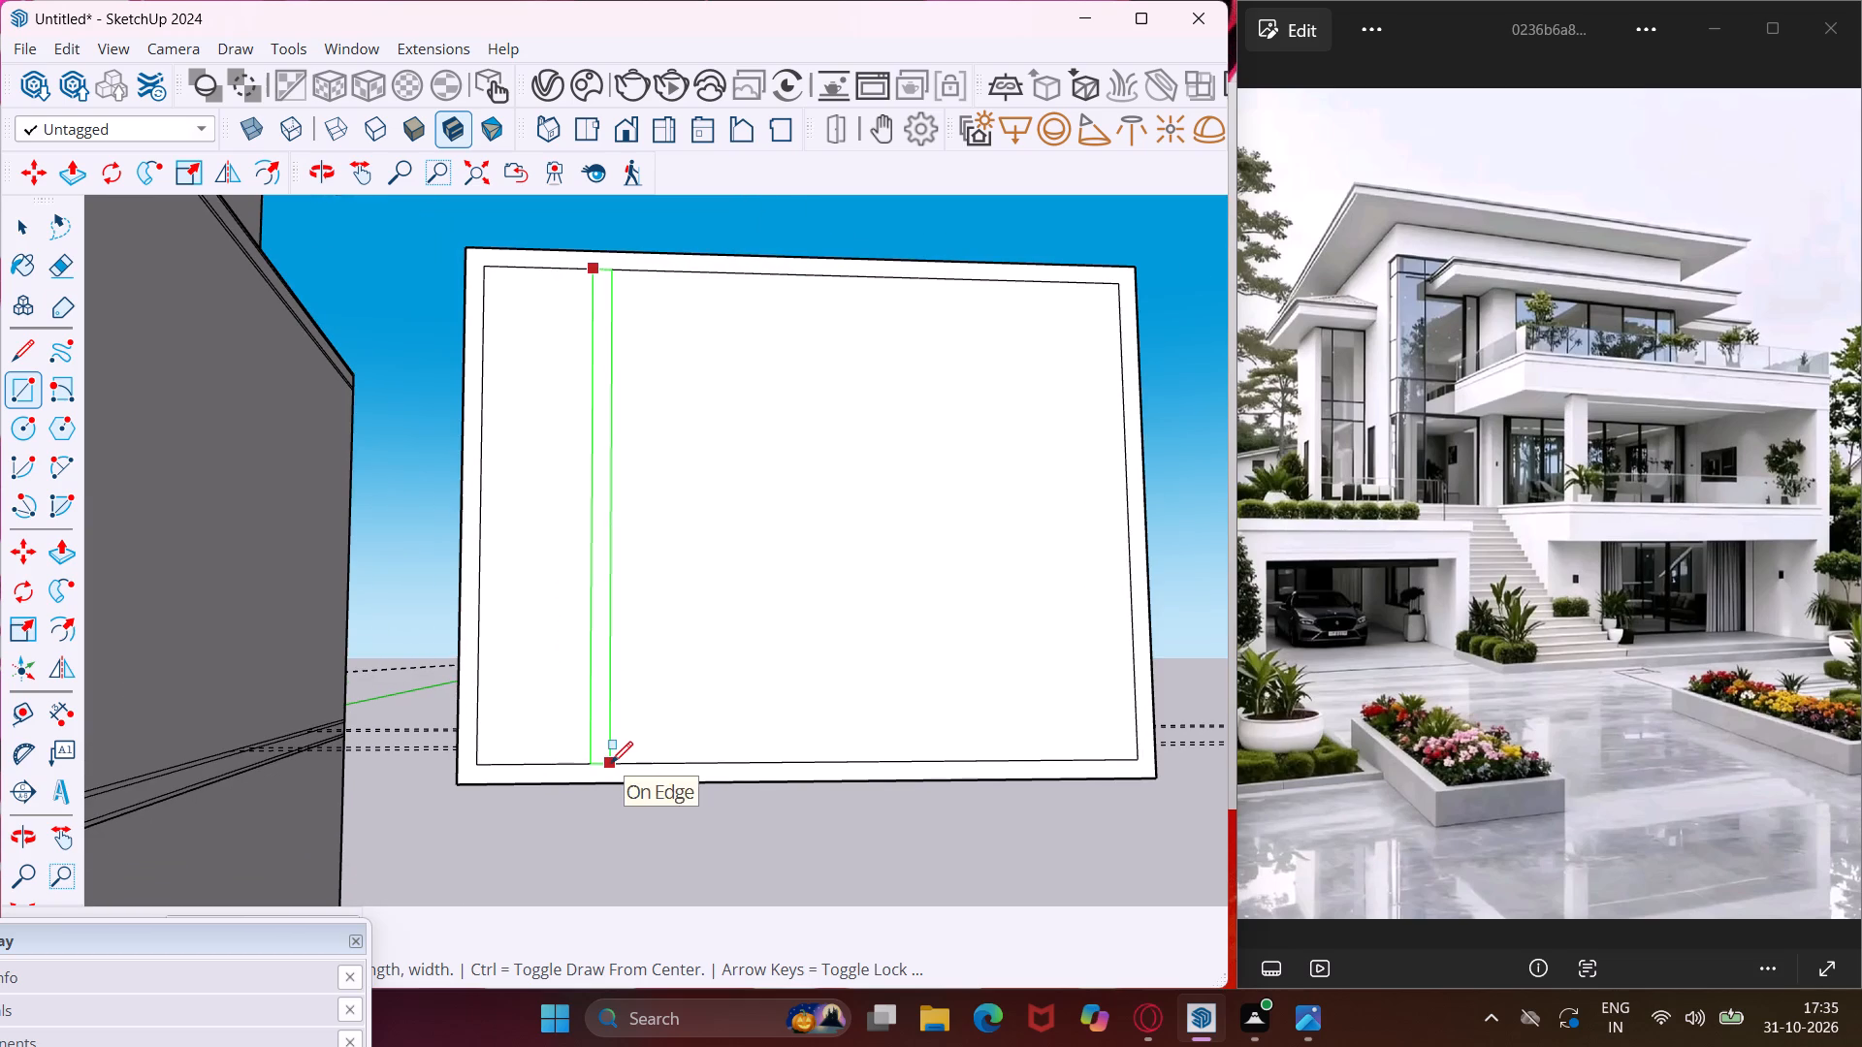
click(611, 764)
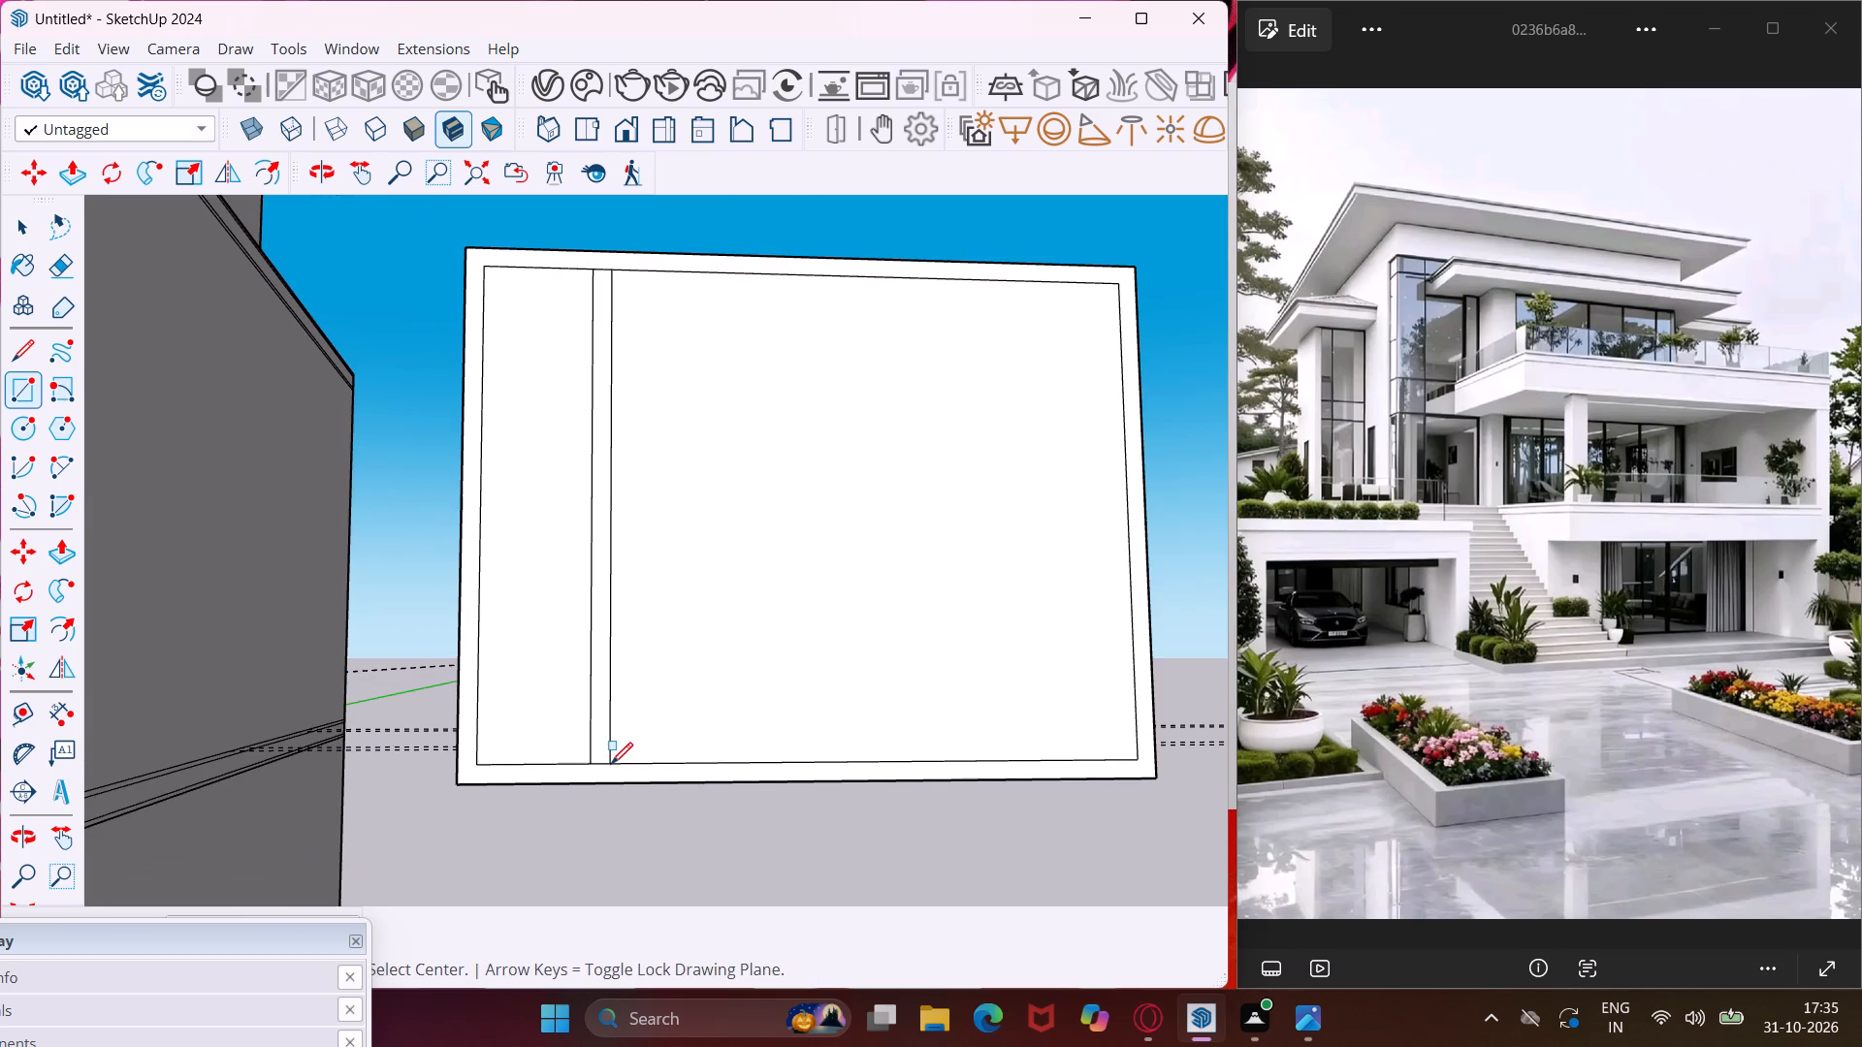
Copy the middle panel's mullion strip three times along the frame's inner bottom edge, spacing the copies roughly evenly.
key(Escape)
key(space)
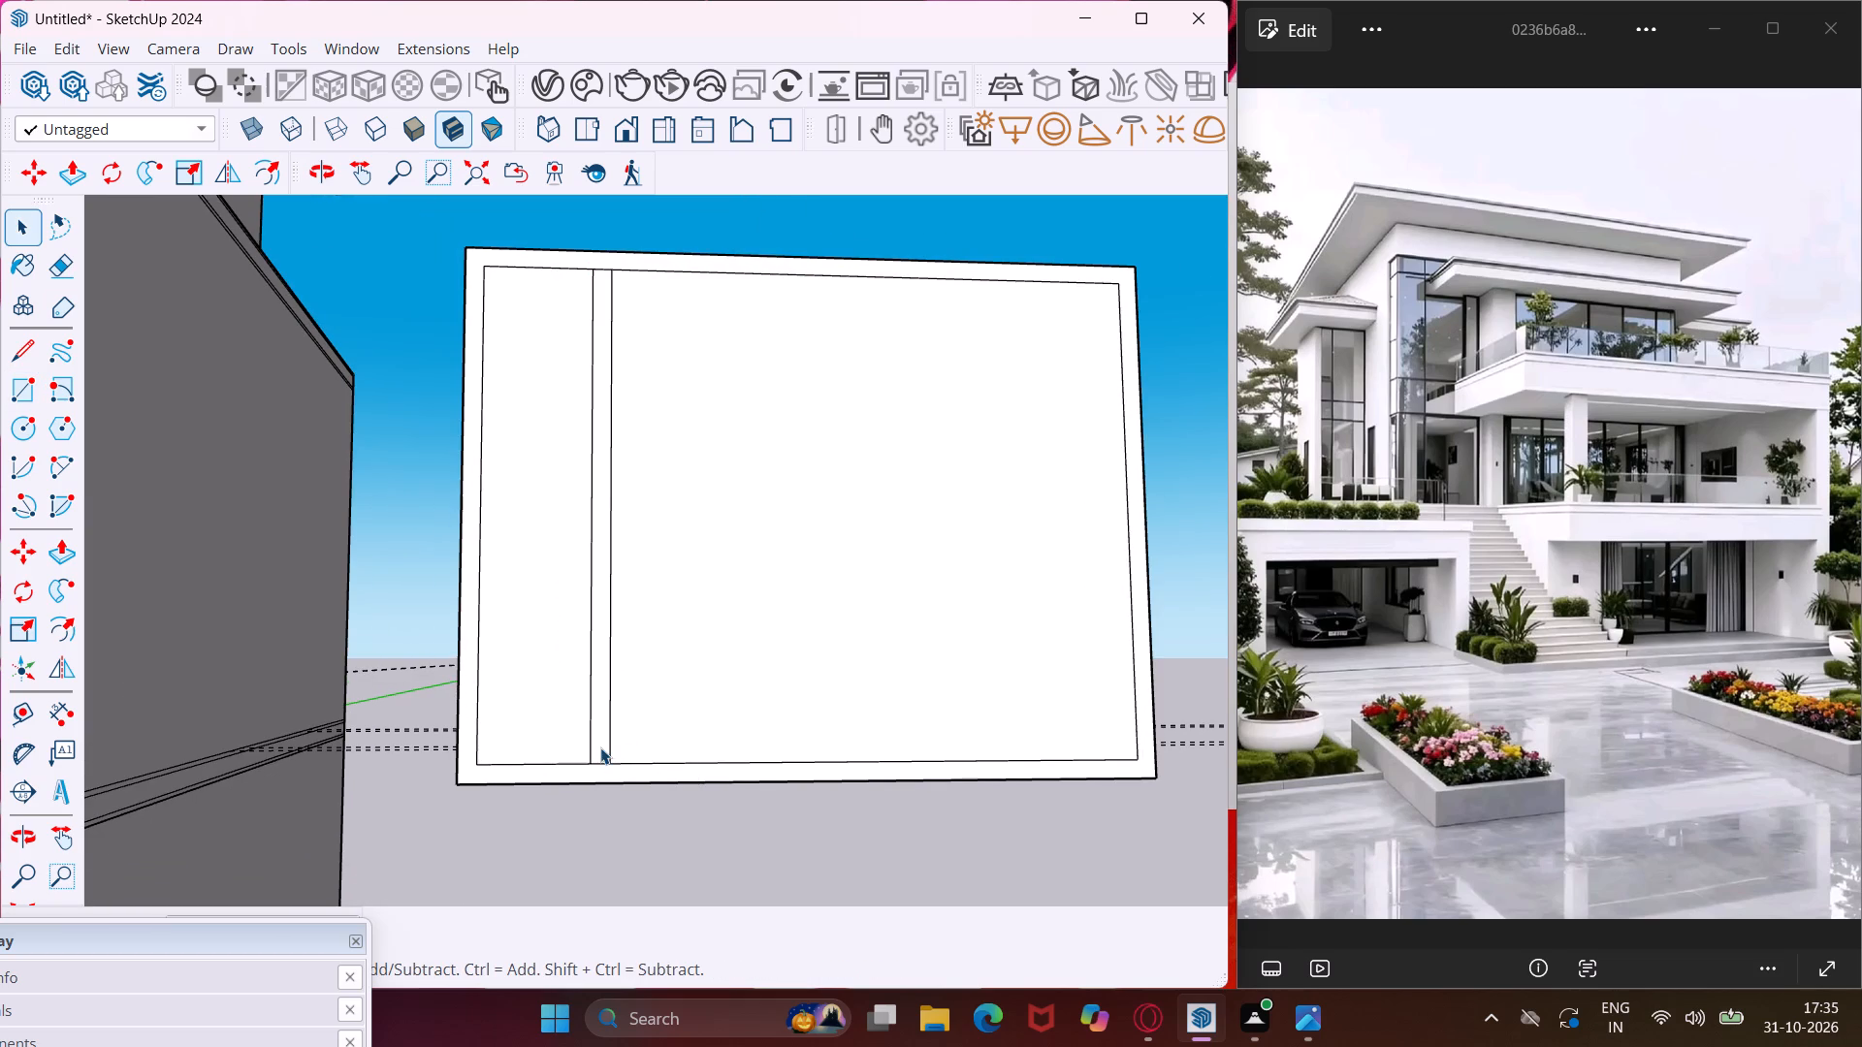
scroll(600, 747, up, 3)
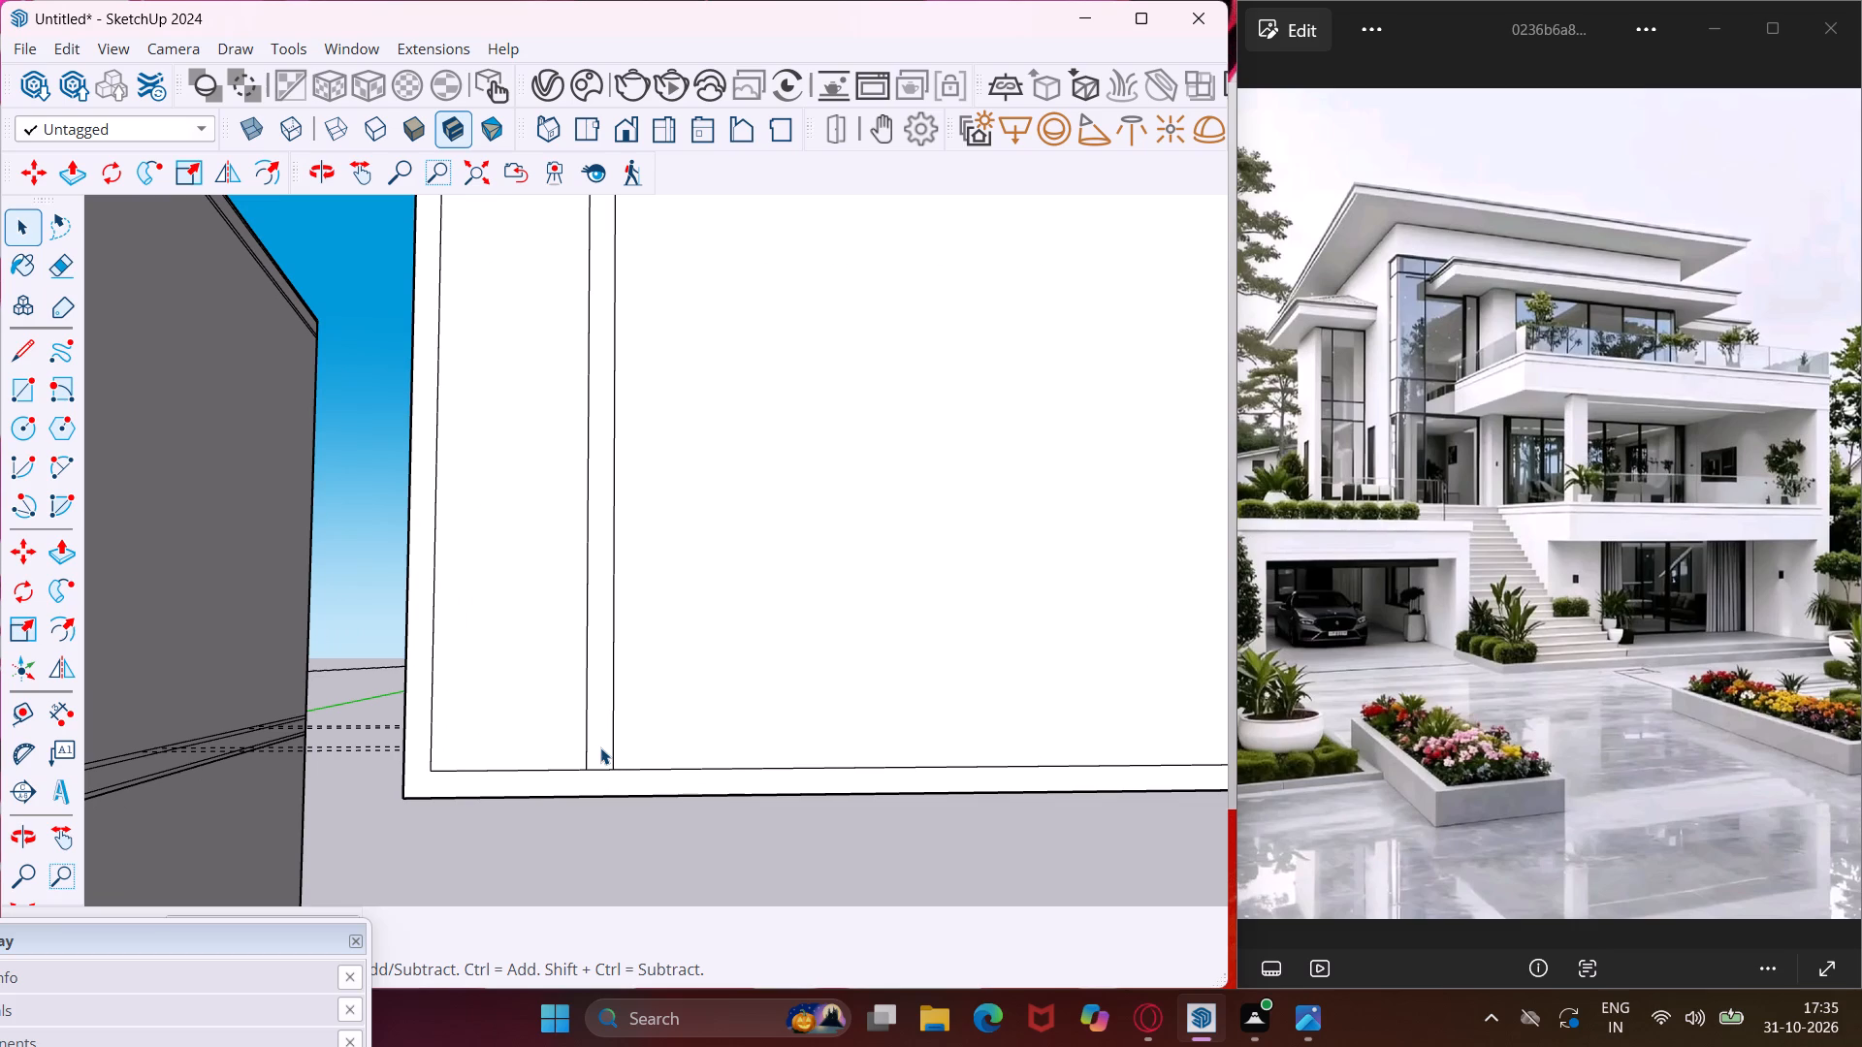
click(600, 747)
key(m)
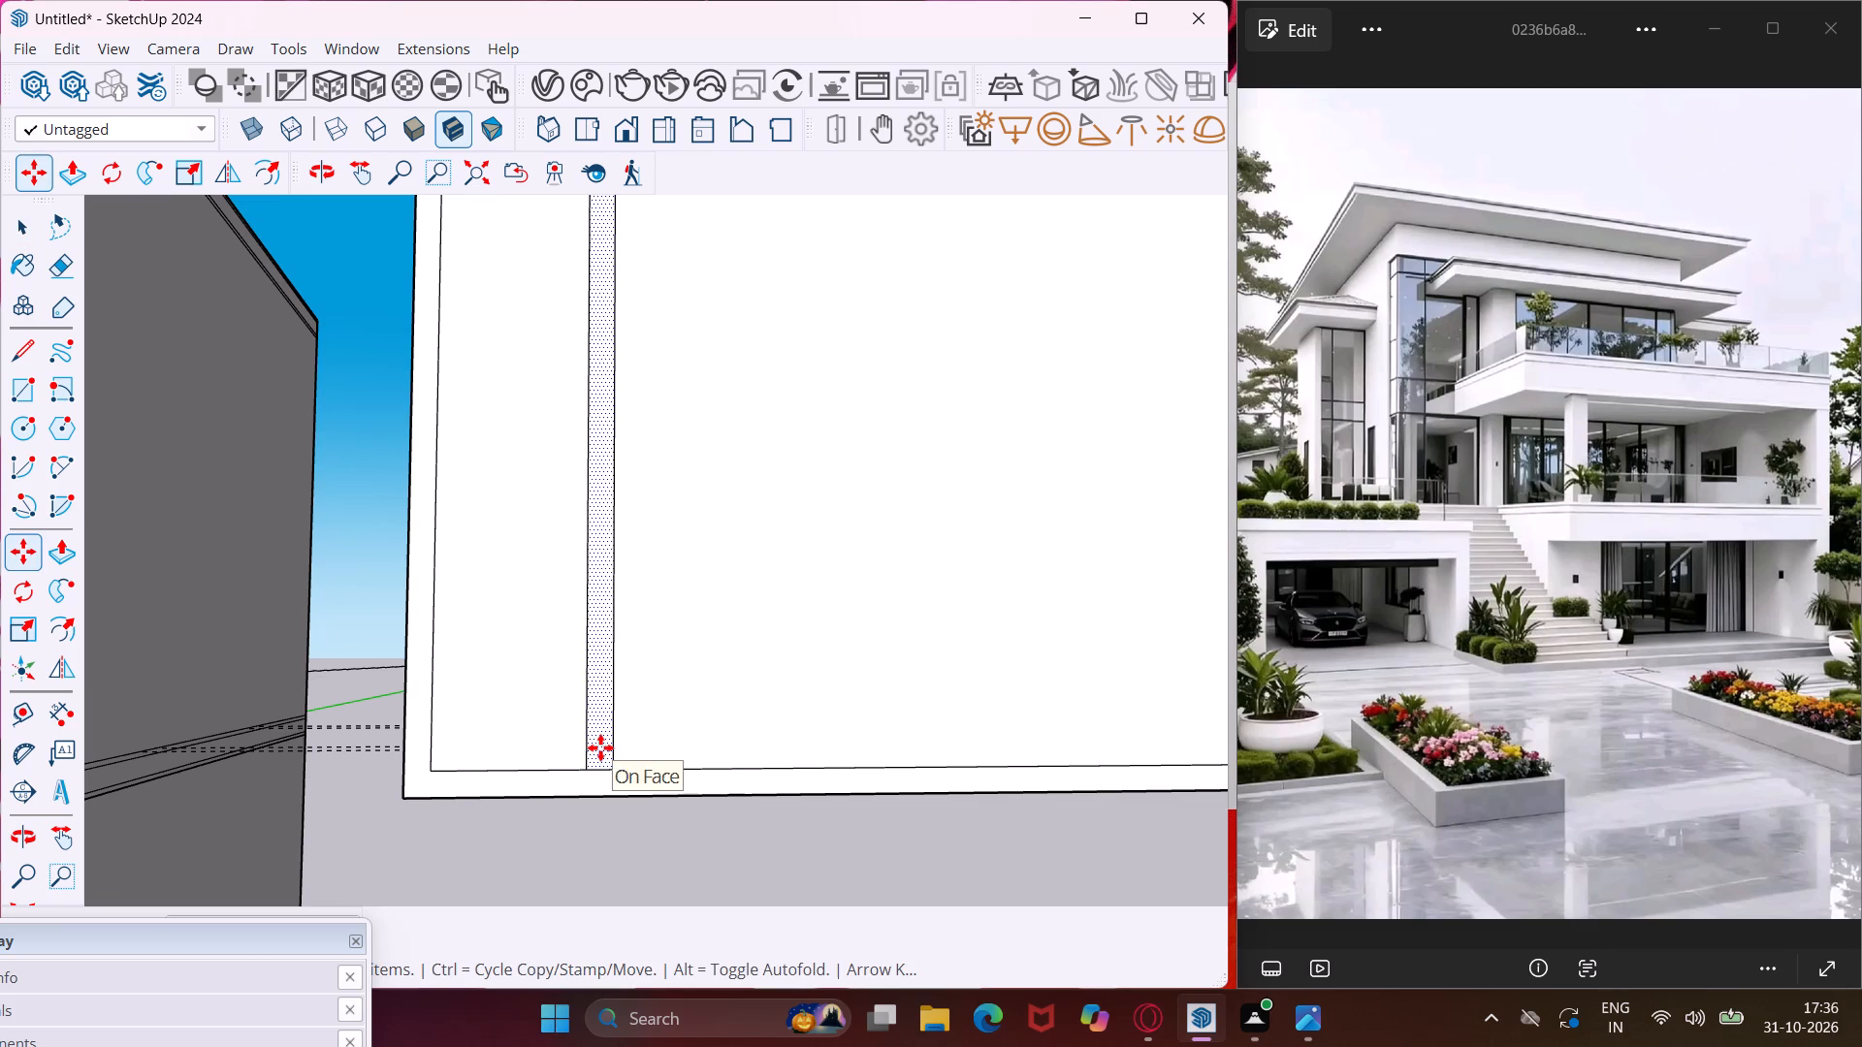
click(582, 766)
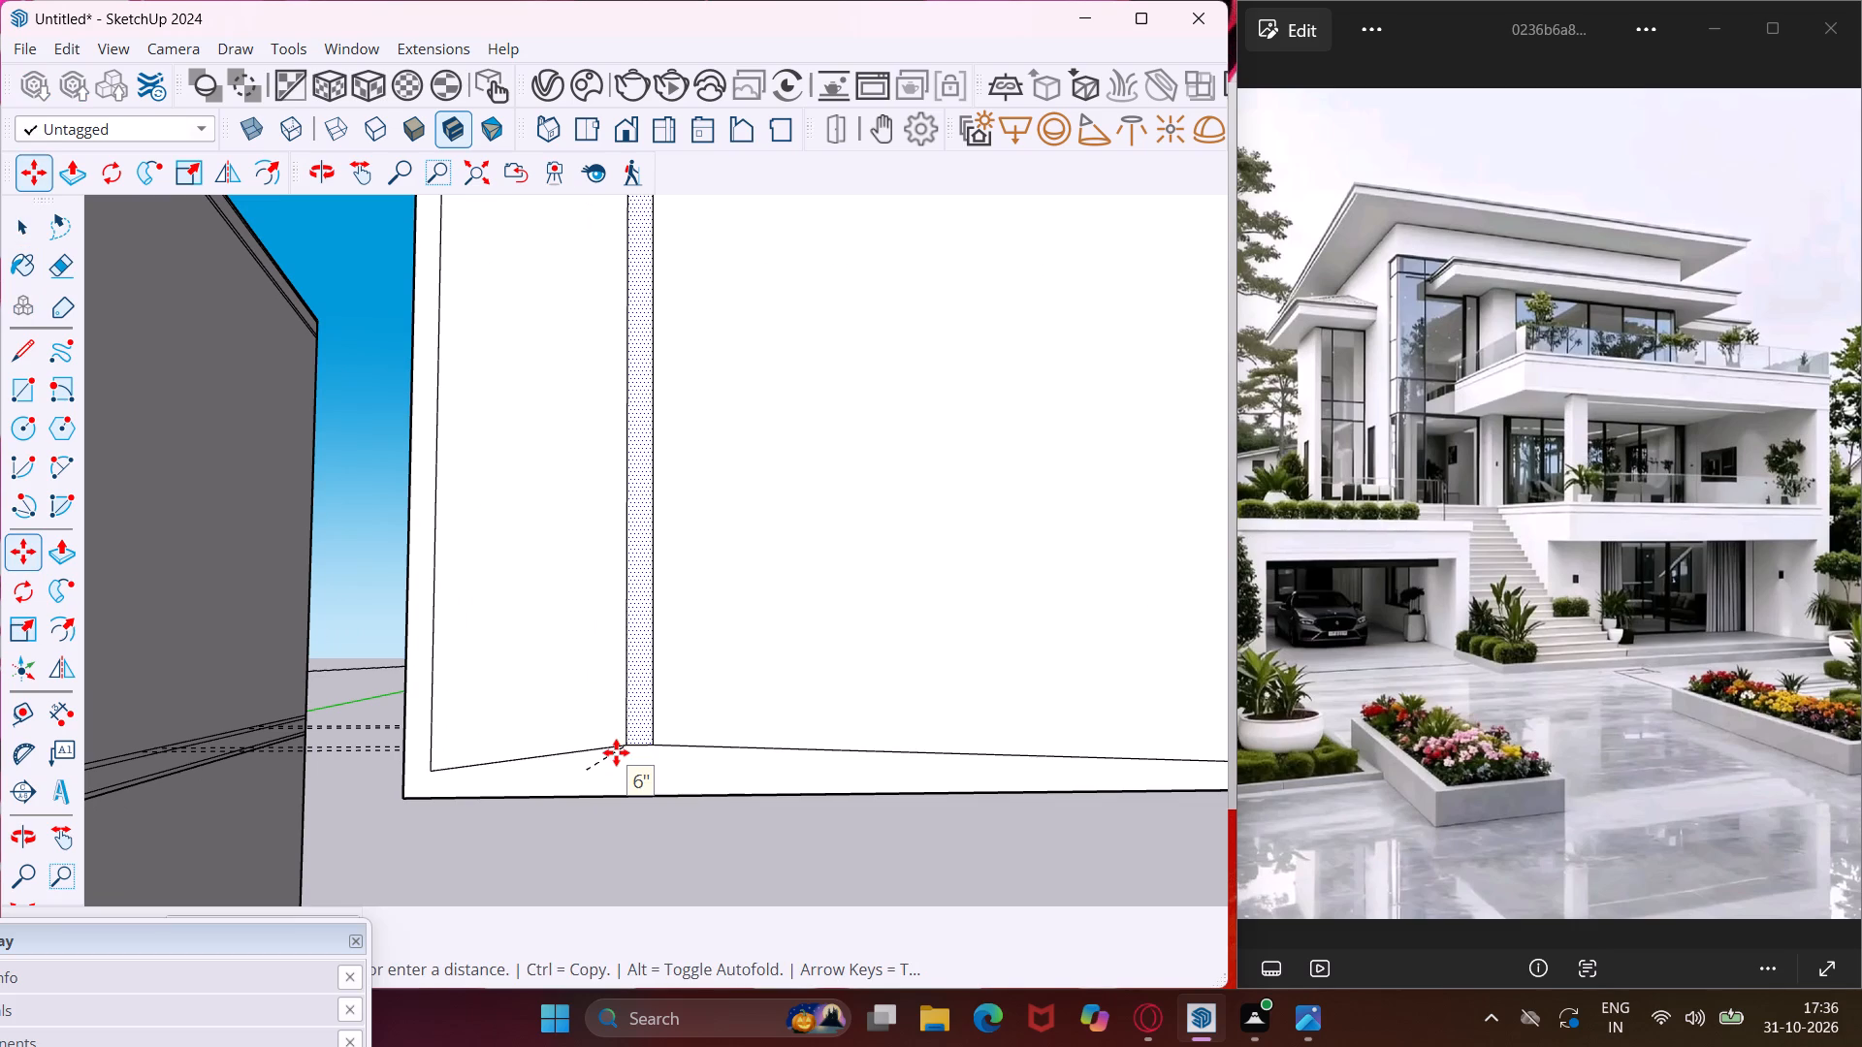
scroll(616, 752, down, 3)
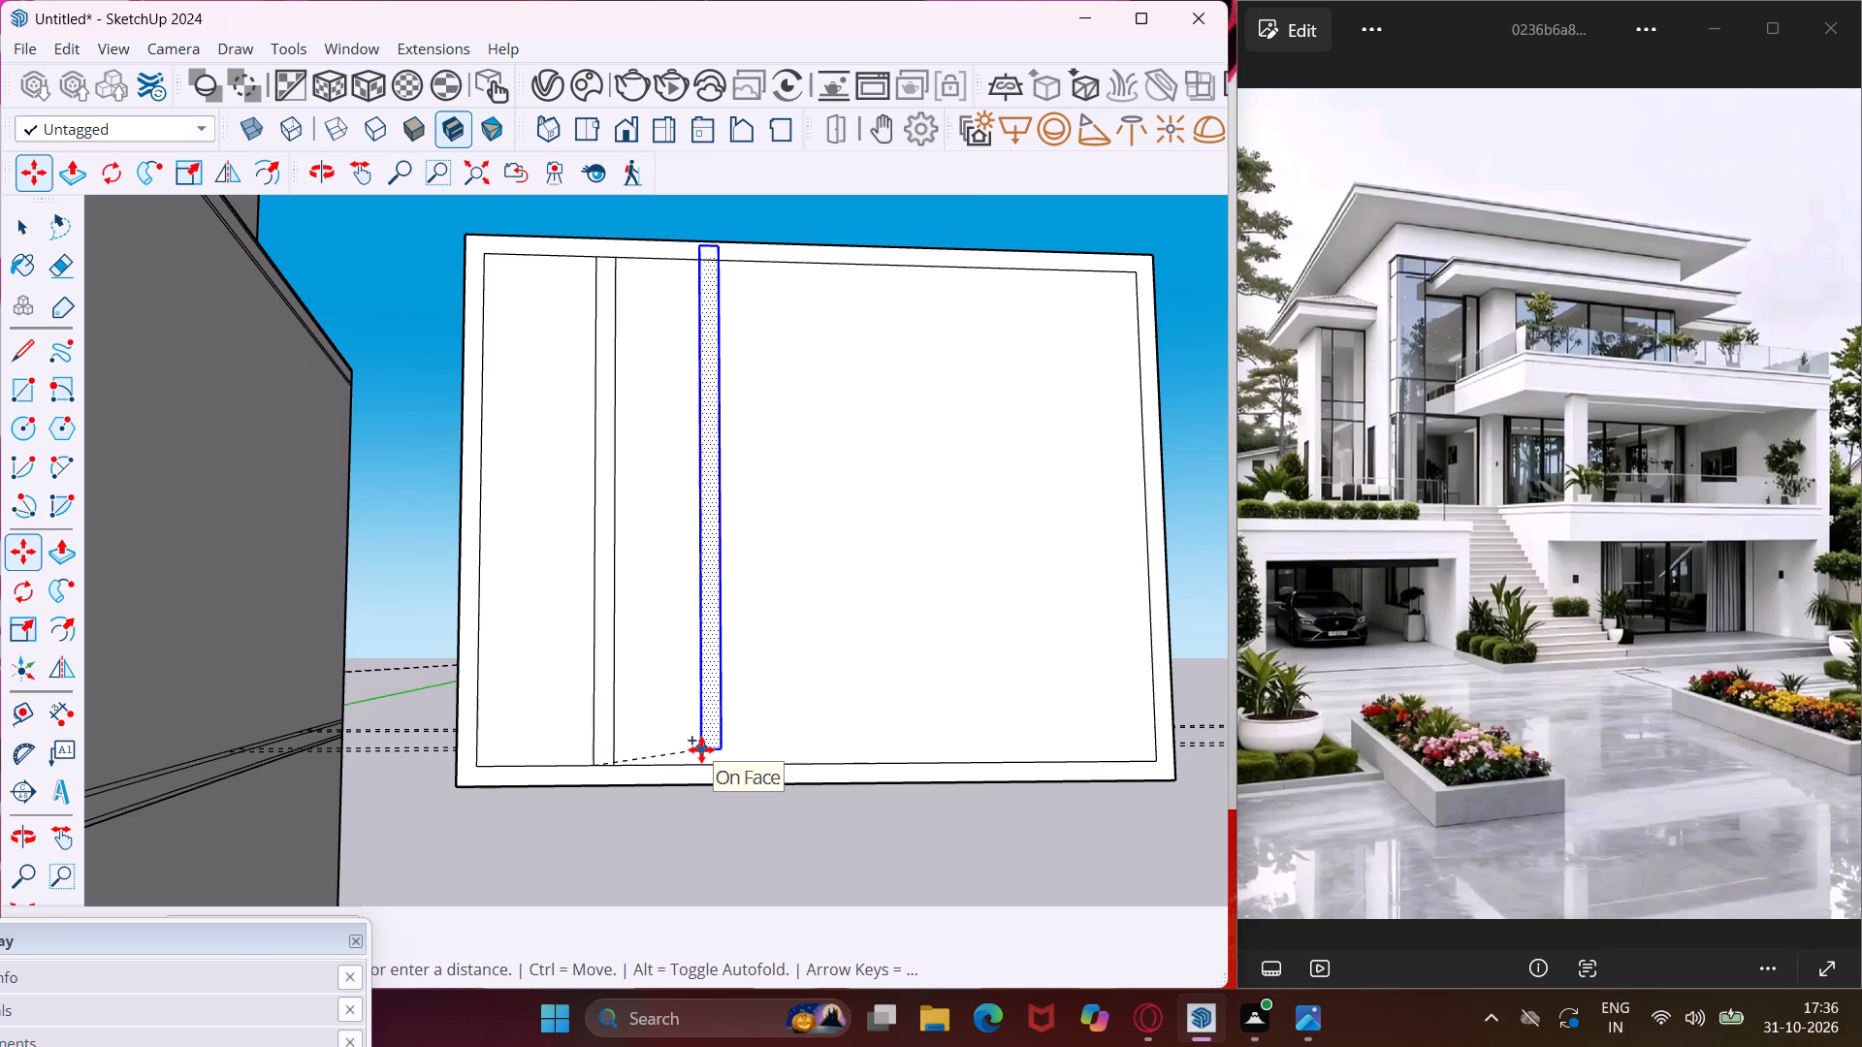
scroll(701, 749, down, 2)
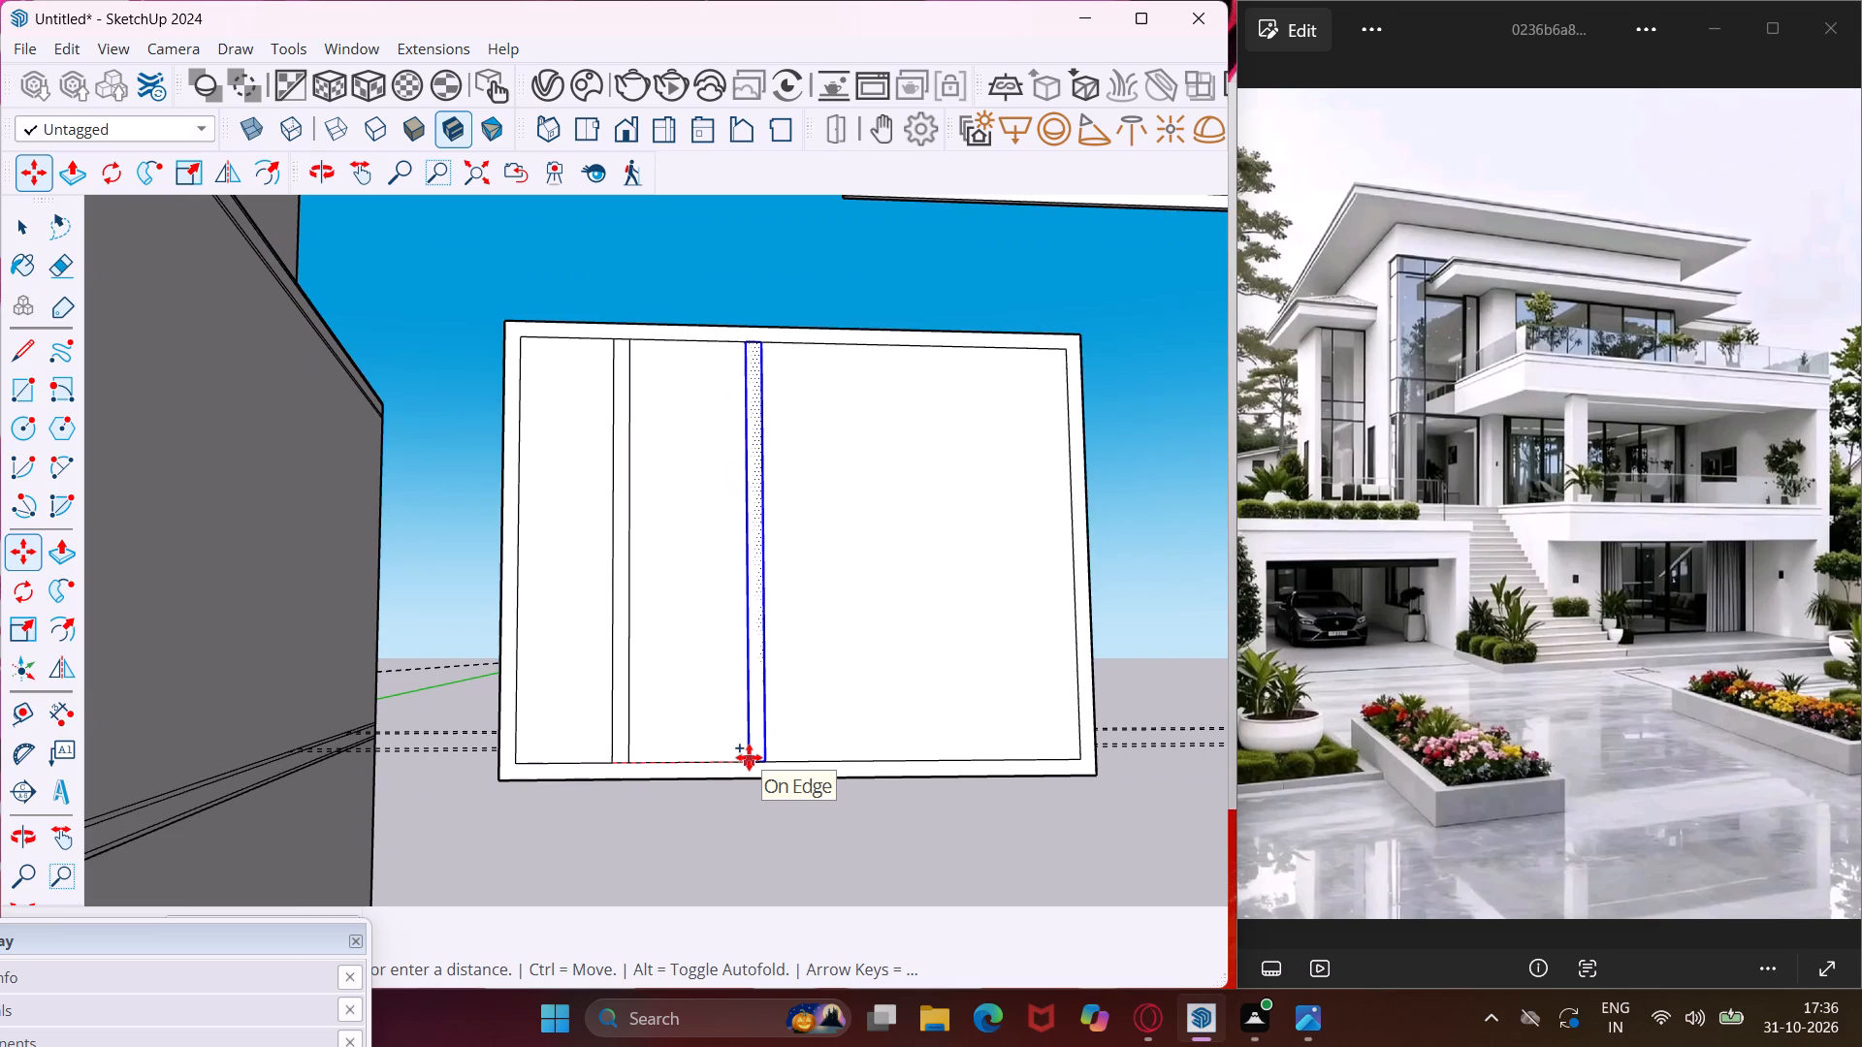
click(749, 757)
click(748, 763)
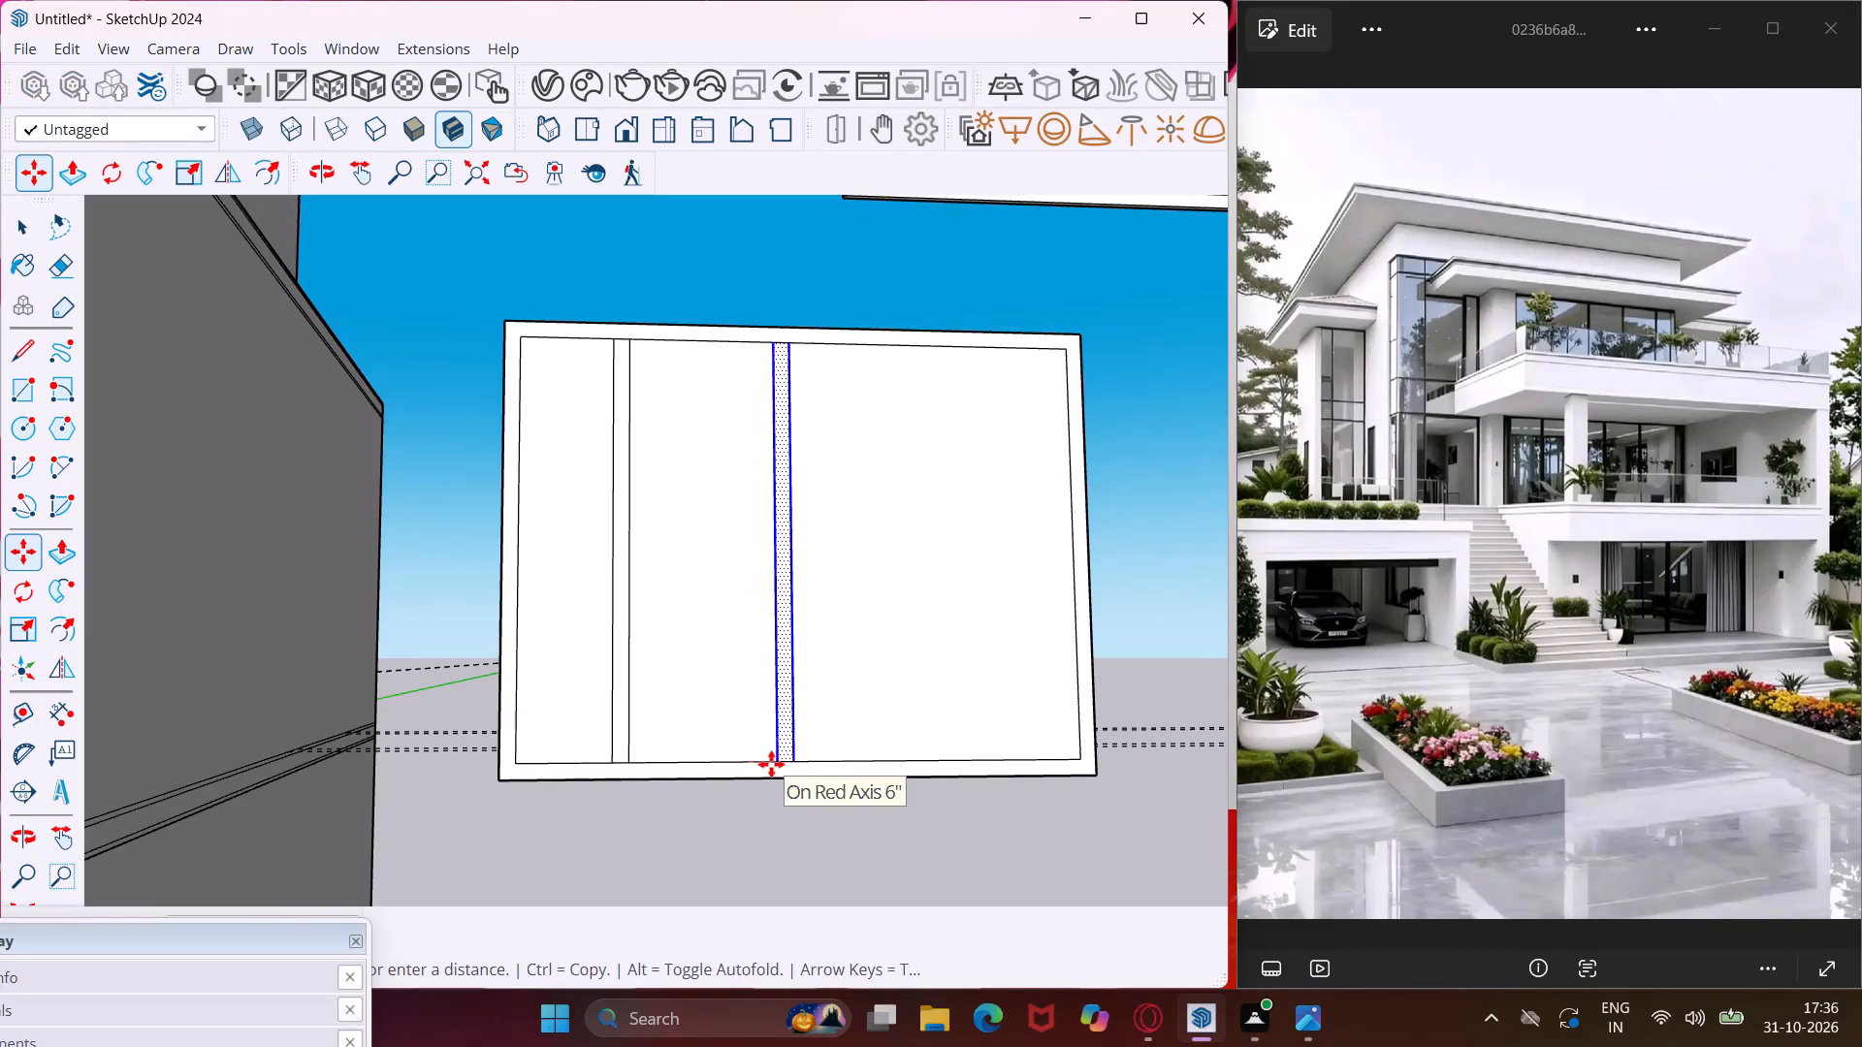
click(874, 756)
click(877, 761)
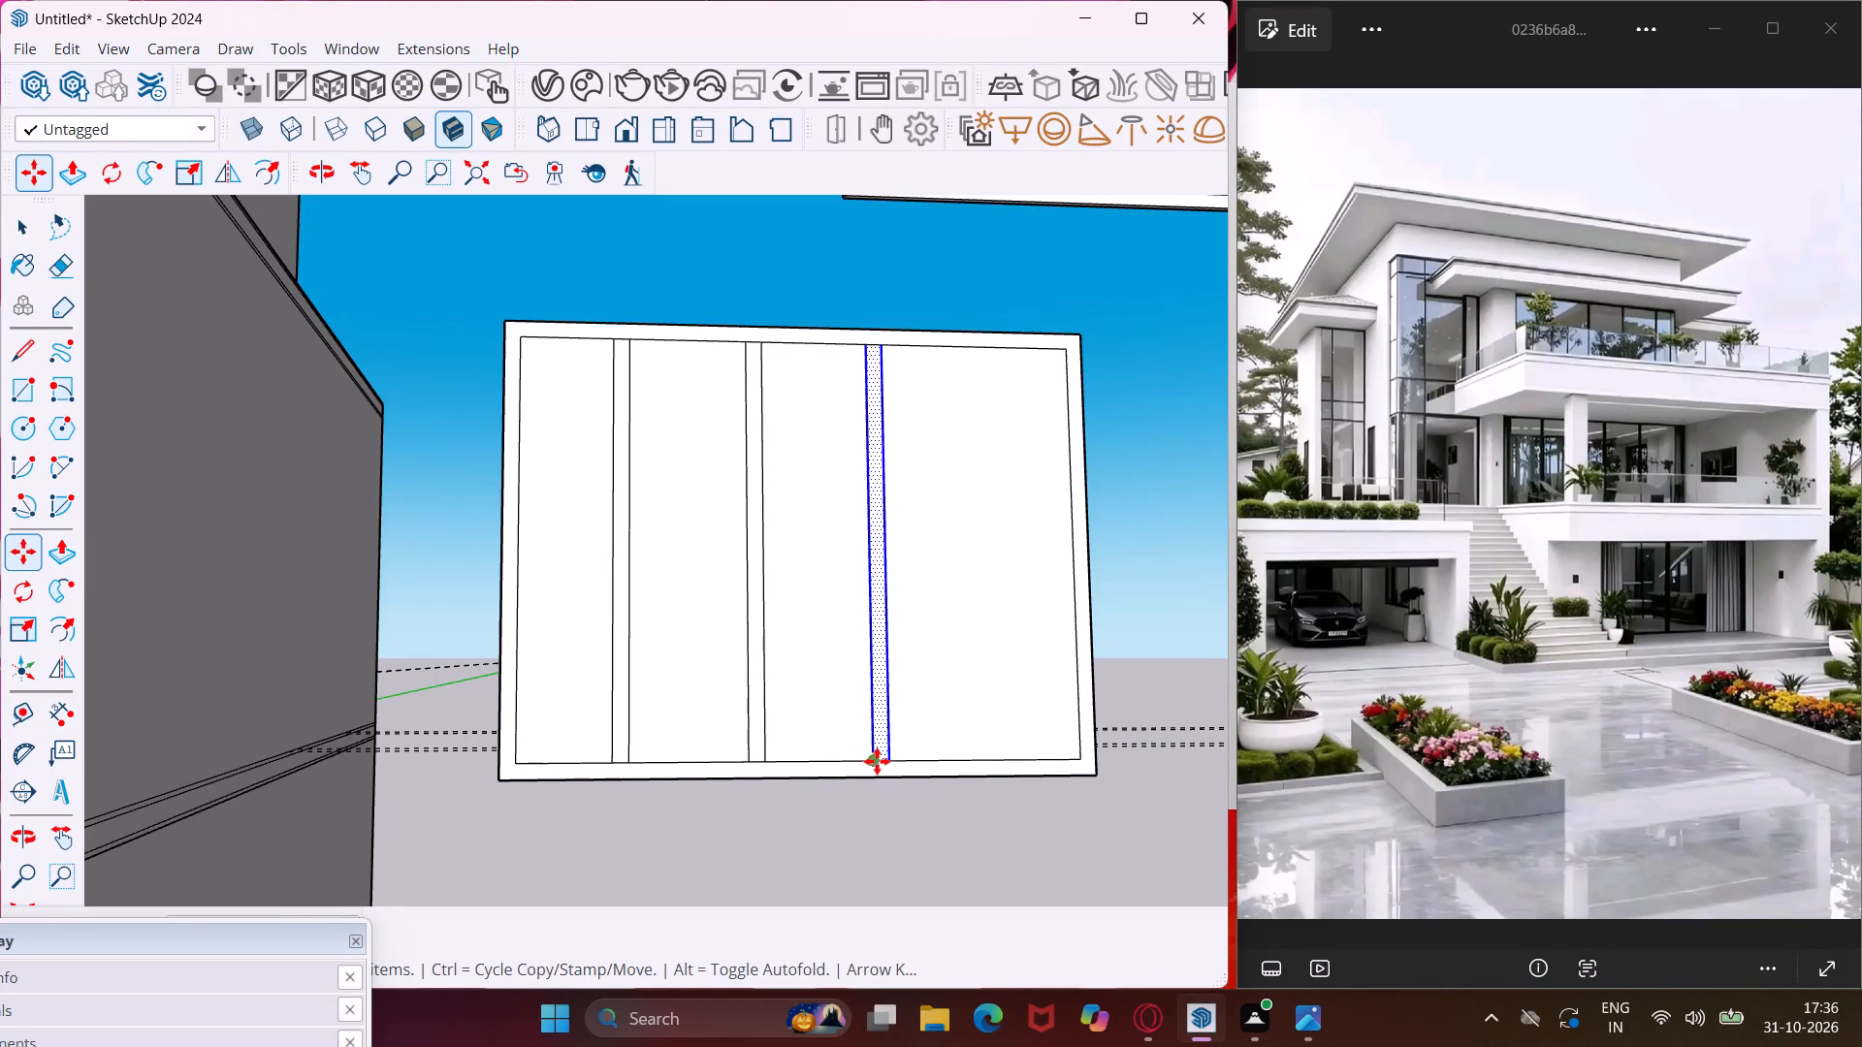
click(979, 765)
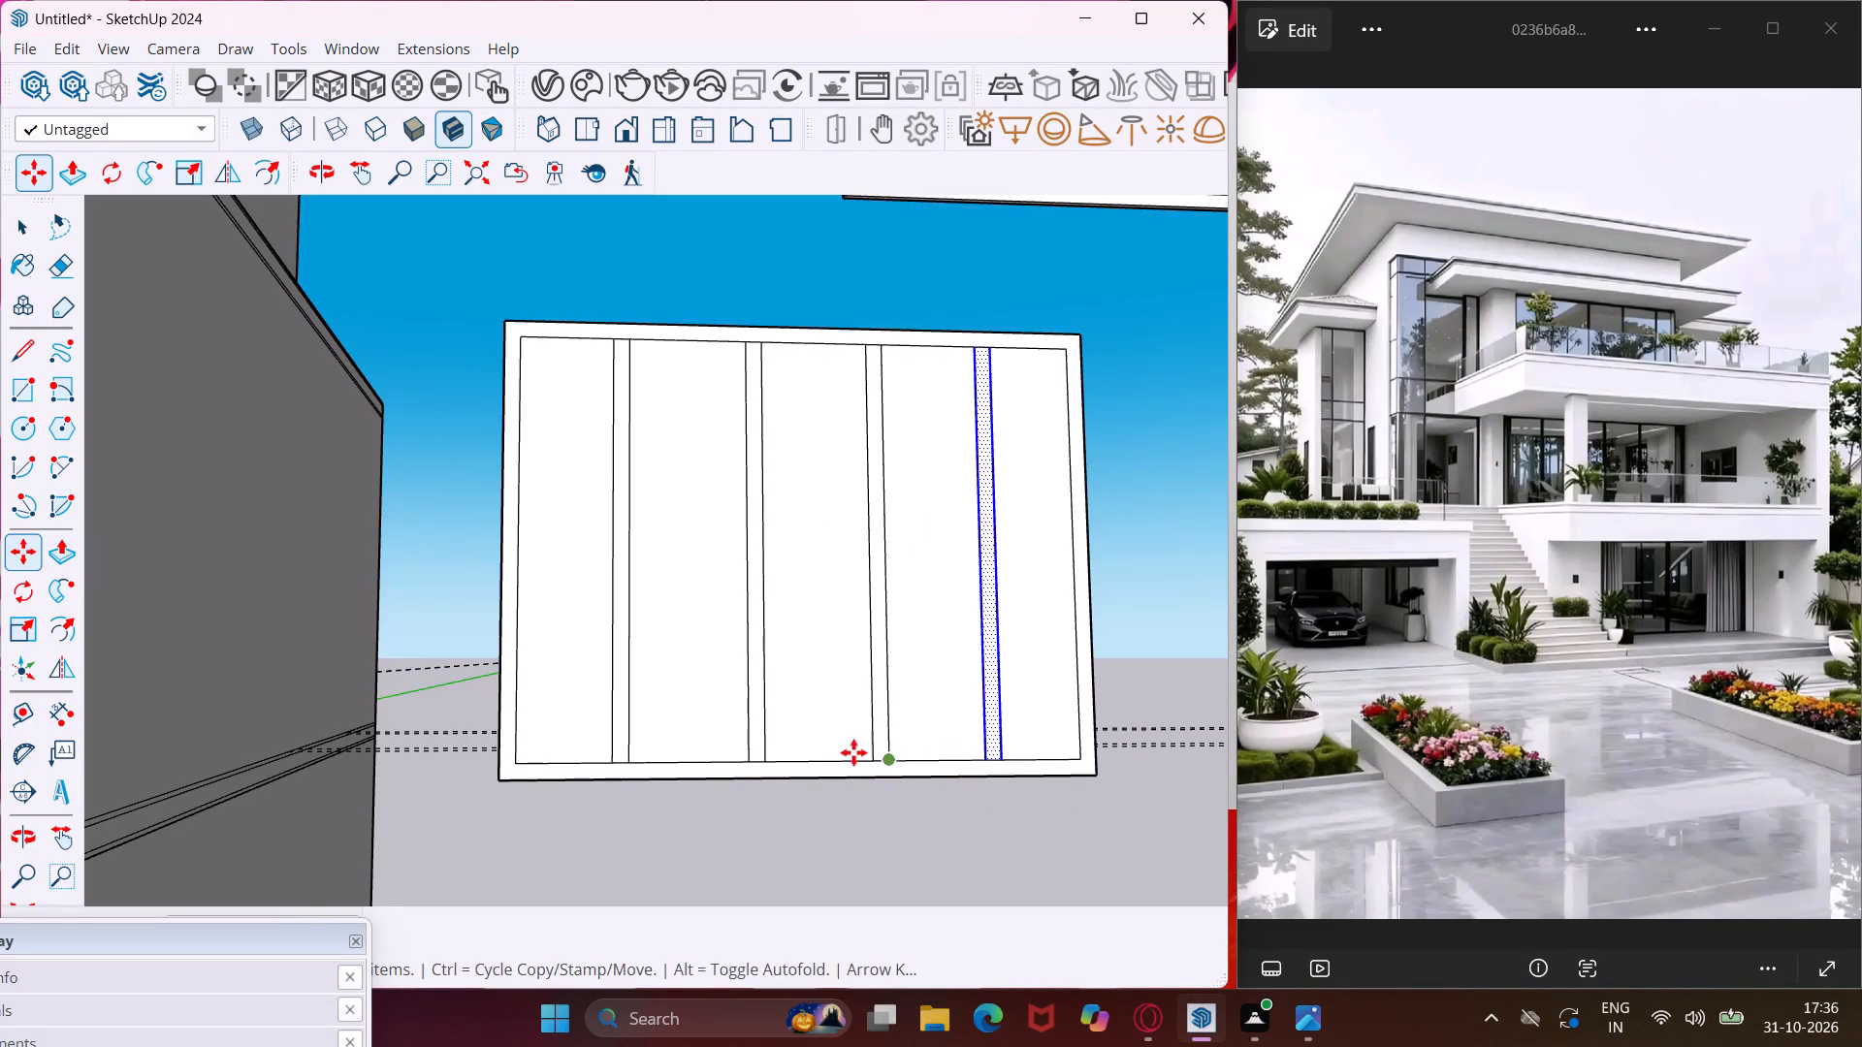
key(Escape)
key(space)
Draw a narrow full-height rectangle between the lower panel's inner frame edges as its central mullion.
scroll(754, 651, down, 13)
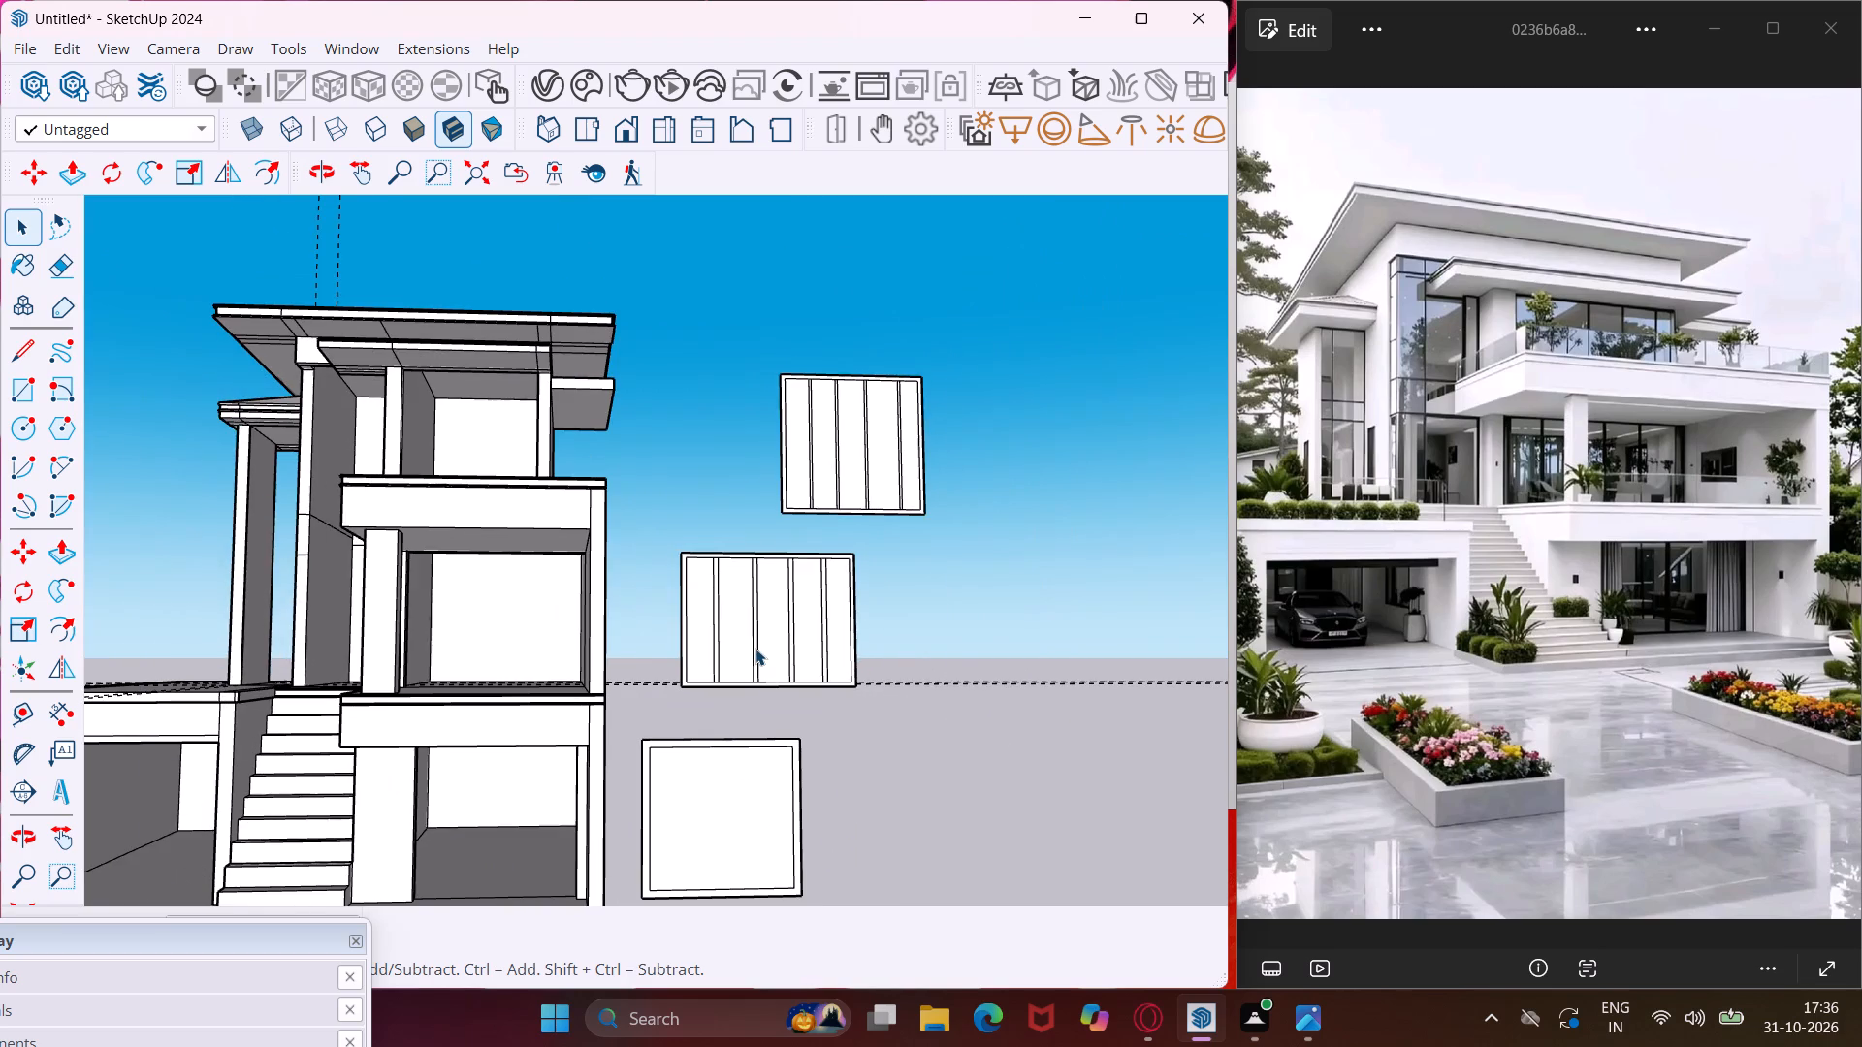
scroll(755, 649, down, 5)
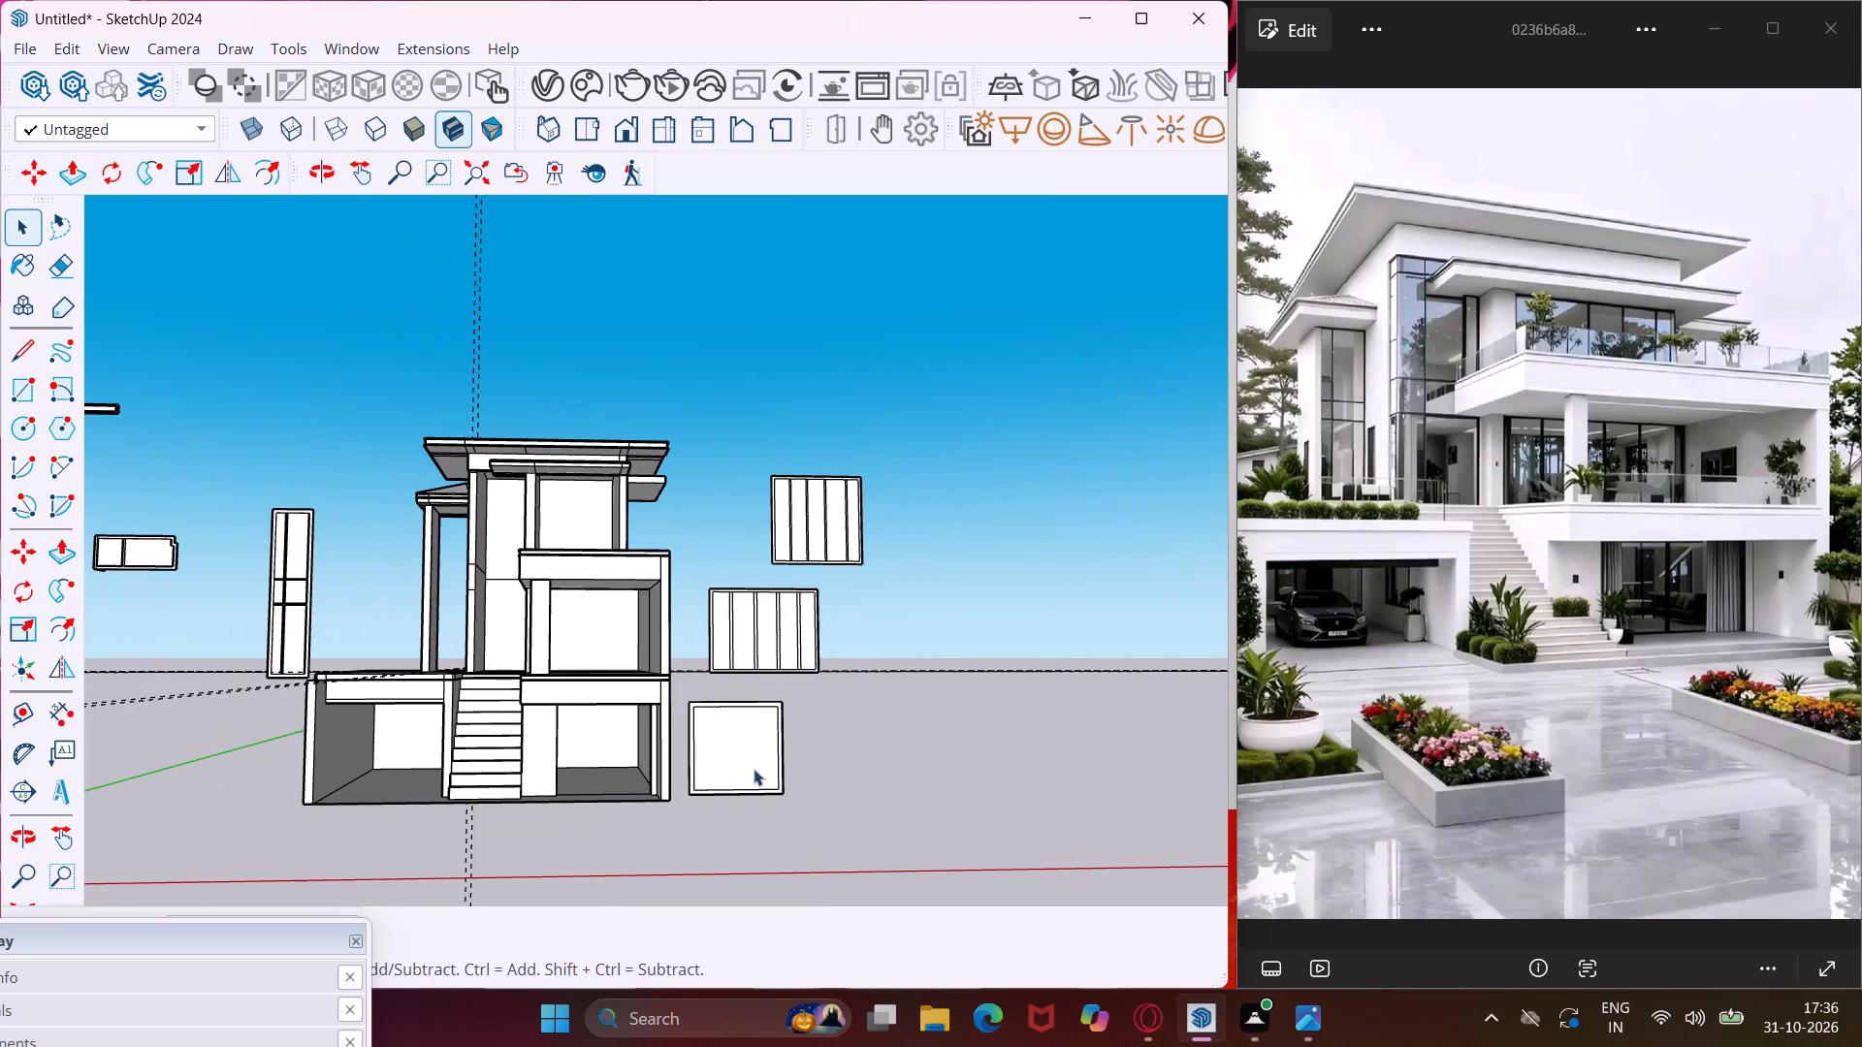
scroll(750, 774, up, 15)
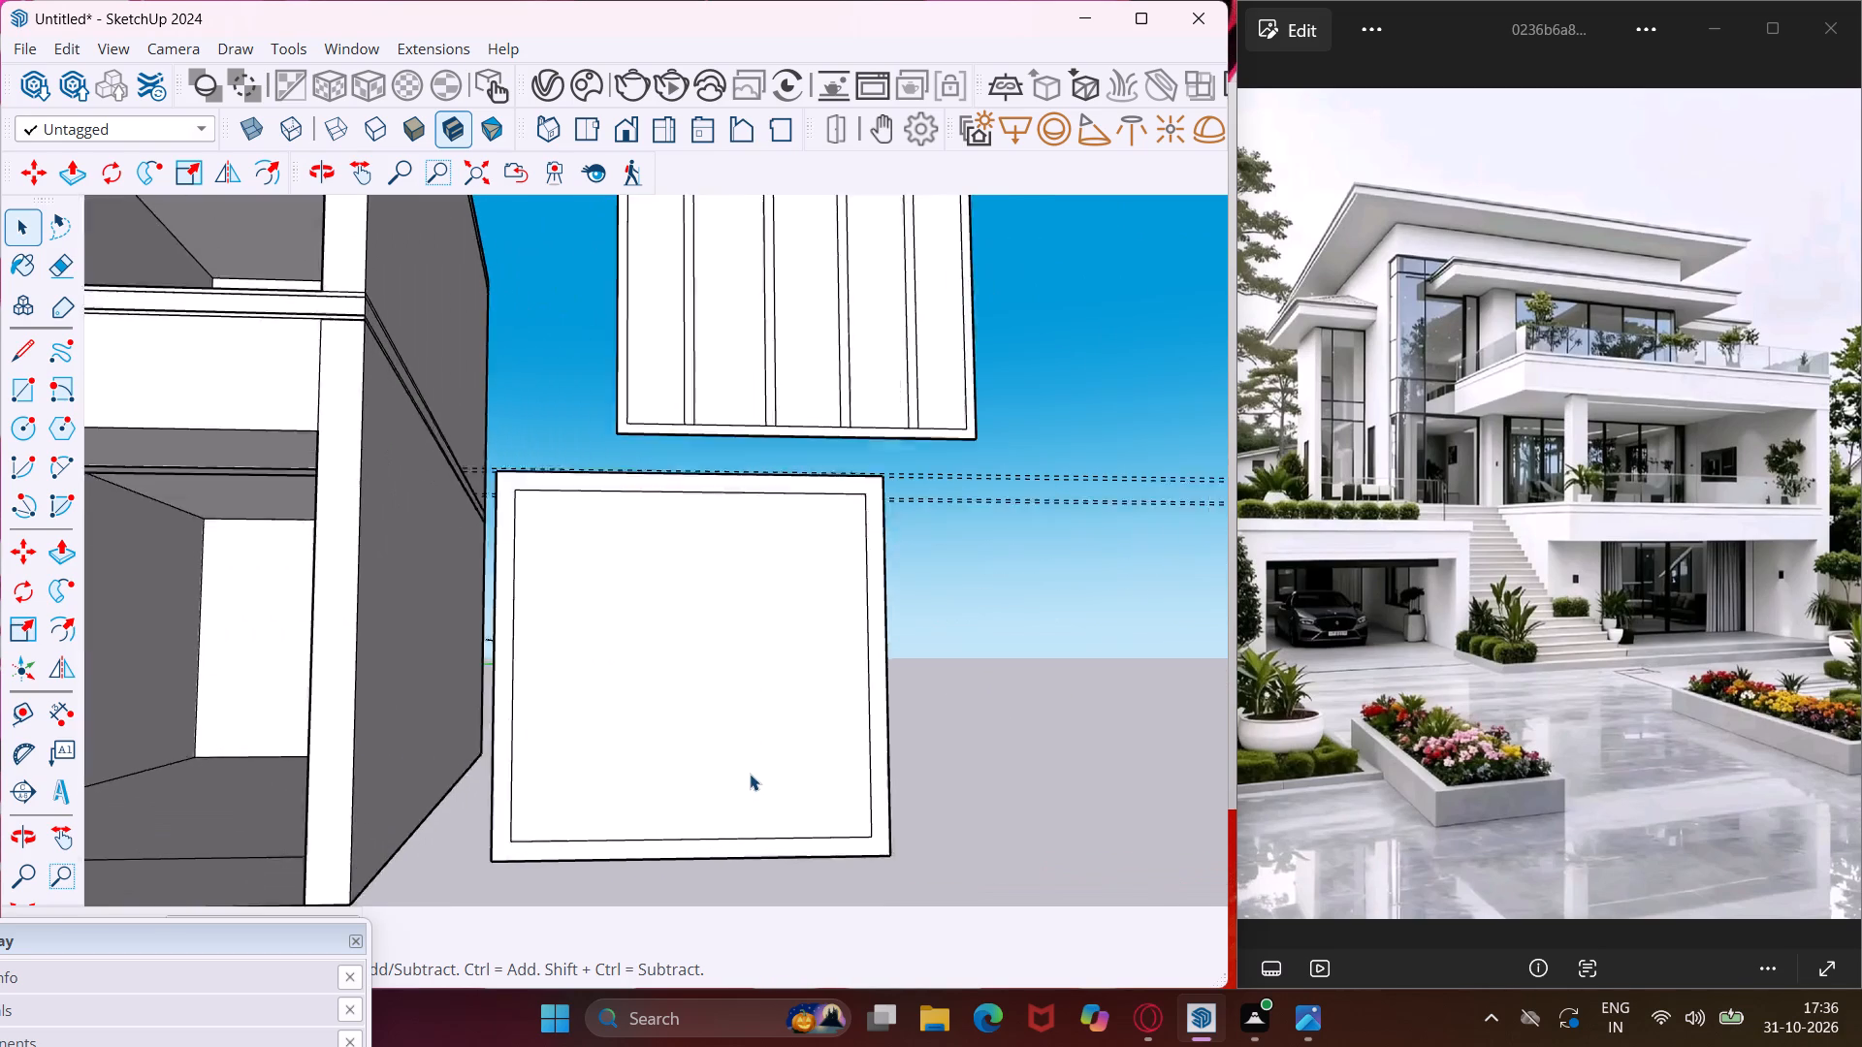
scroll(750, 774, up, 1)
middle_drag(750, 774, 750, 717)
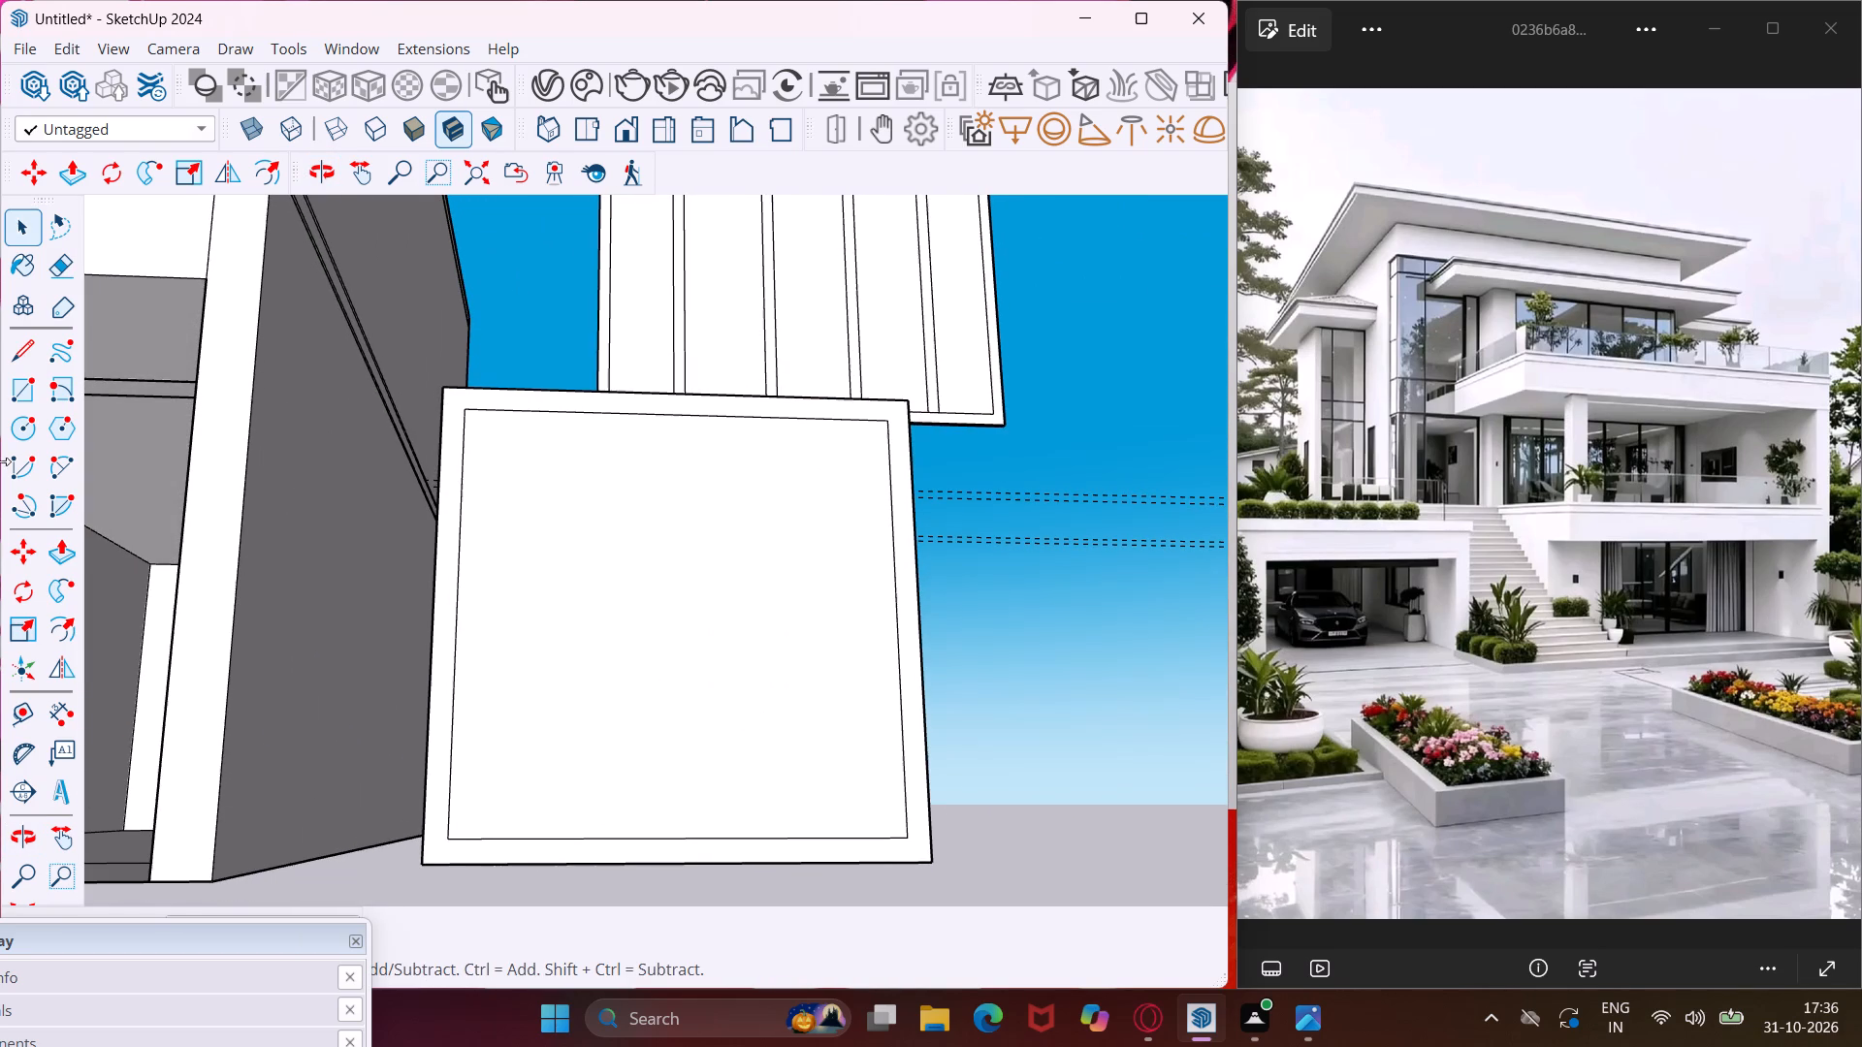
click(21, 395)
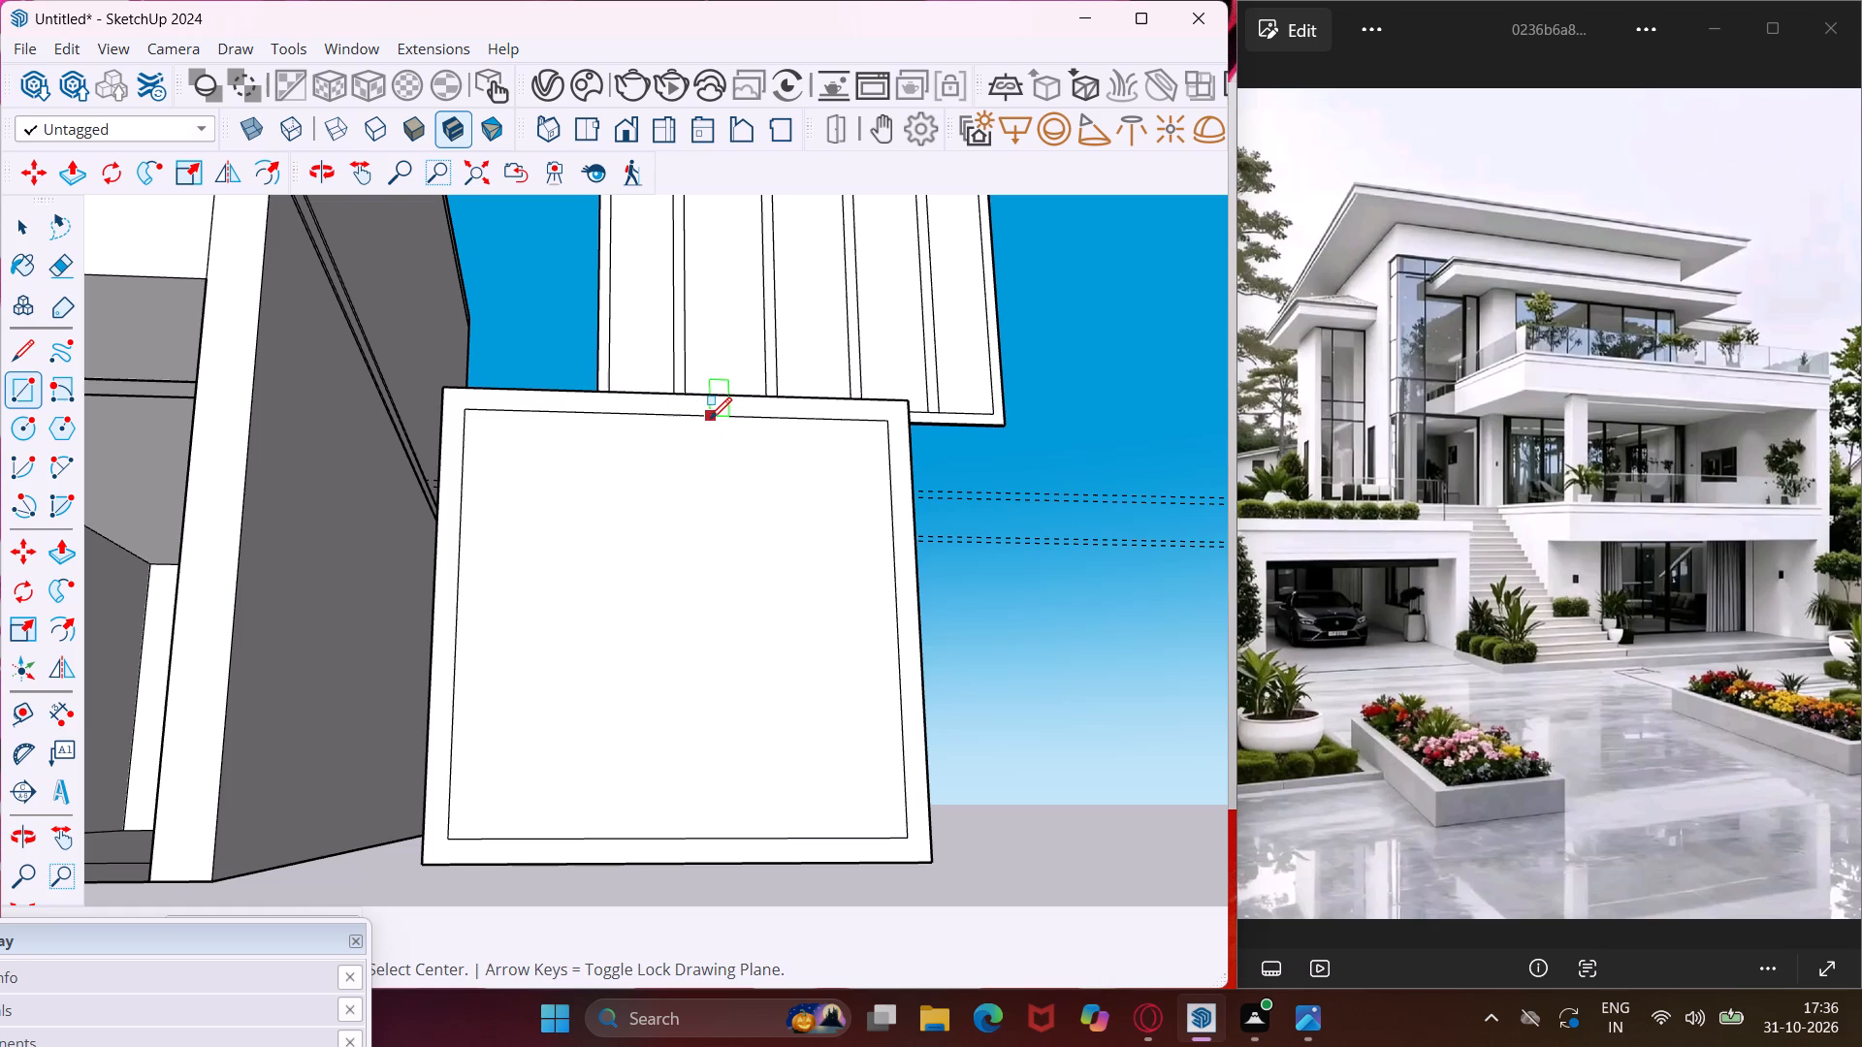
click(704, 419)
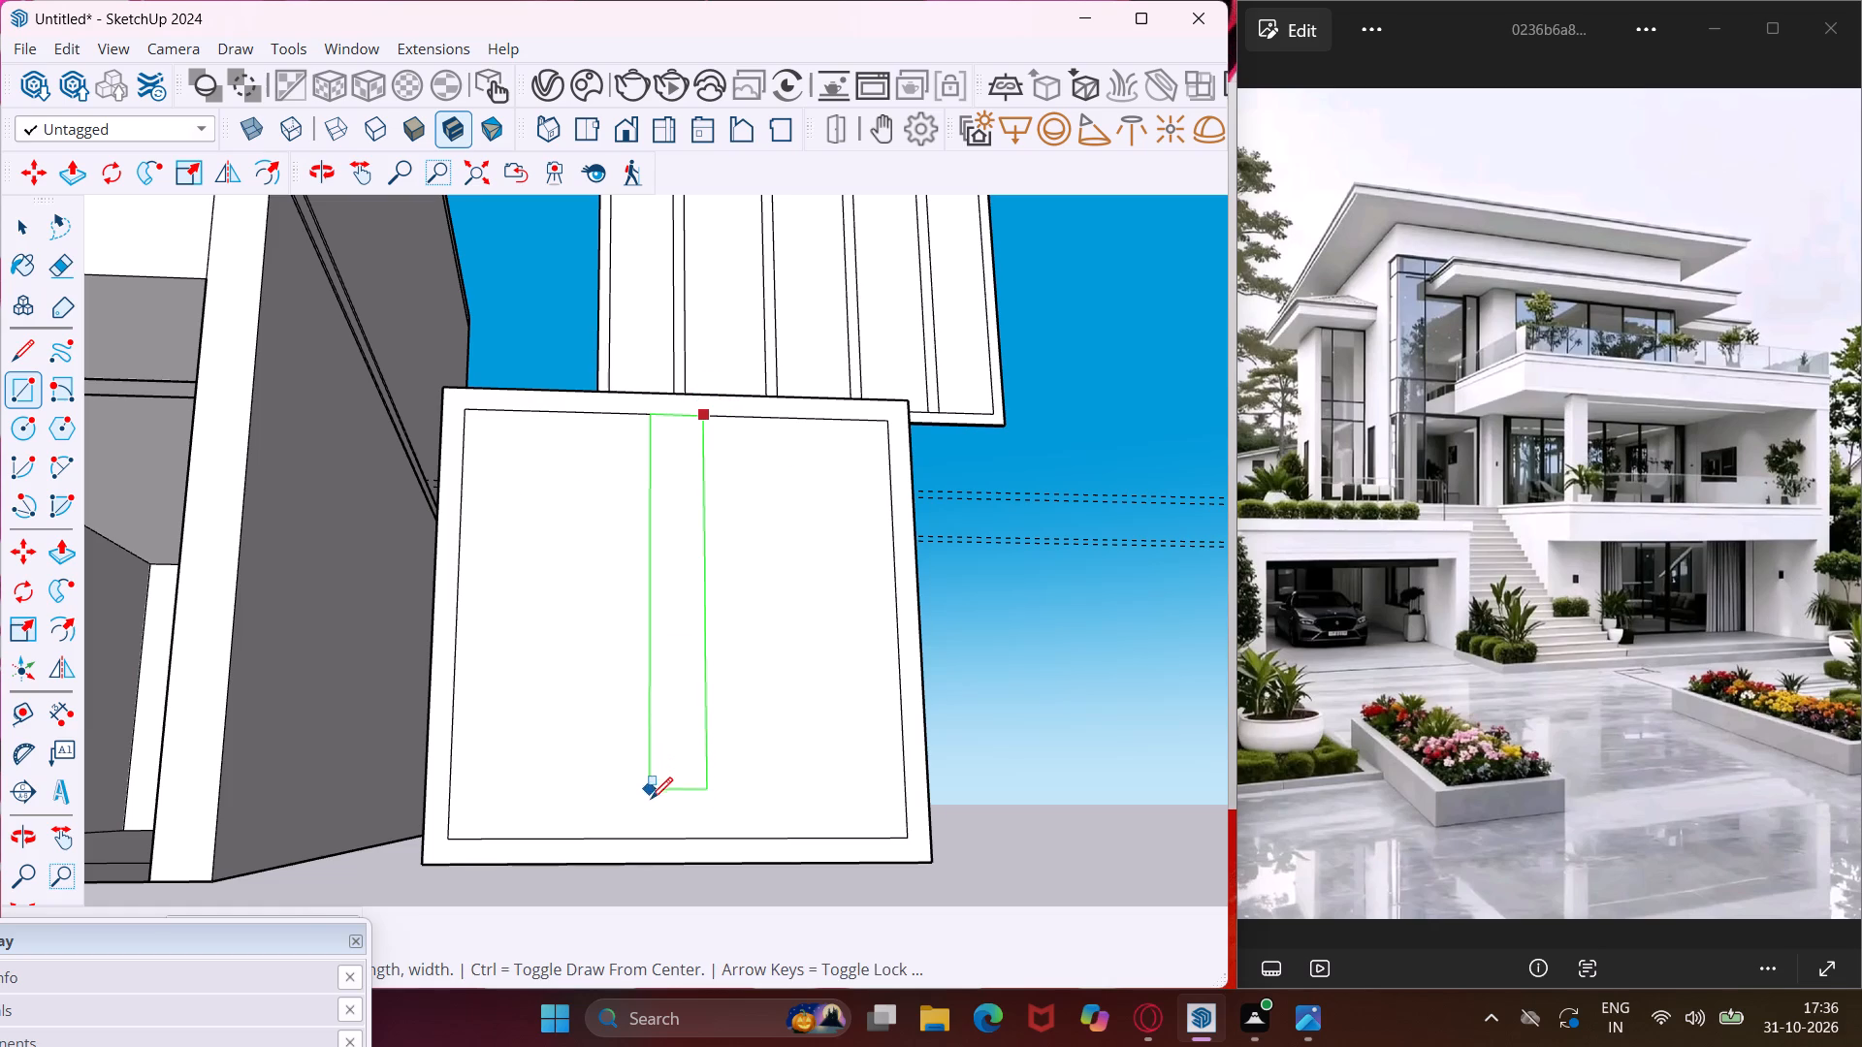
click(671, 840)
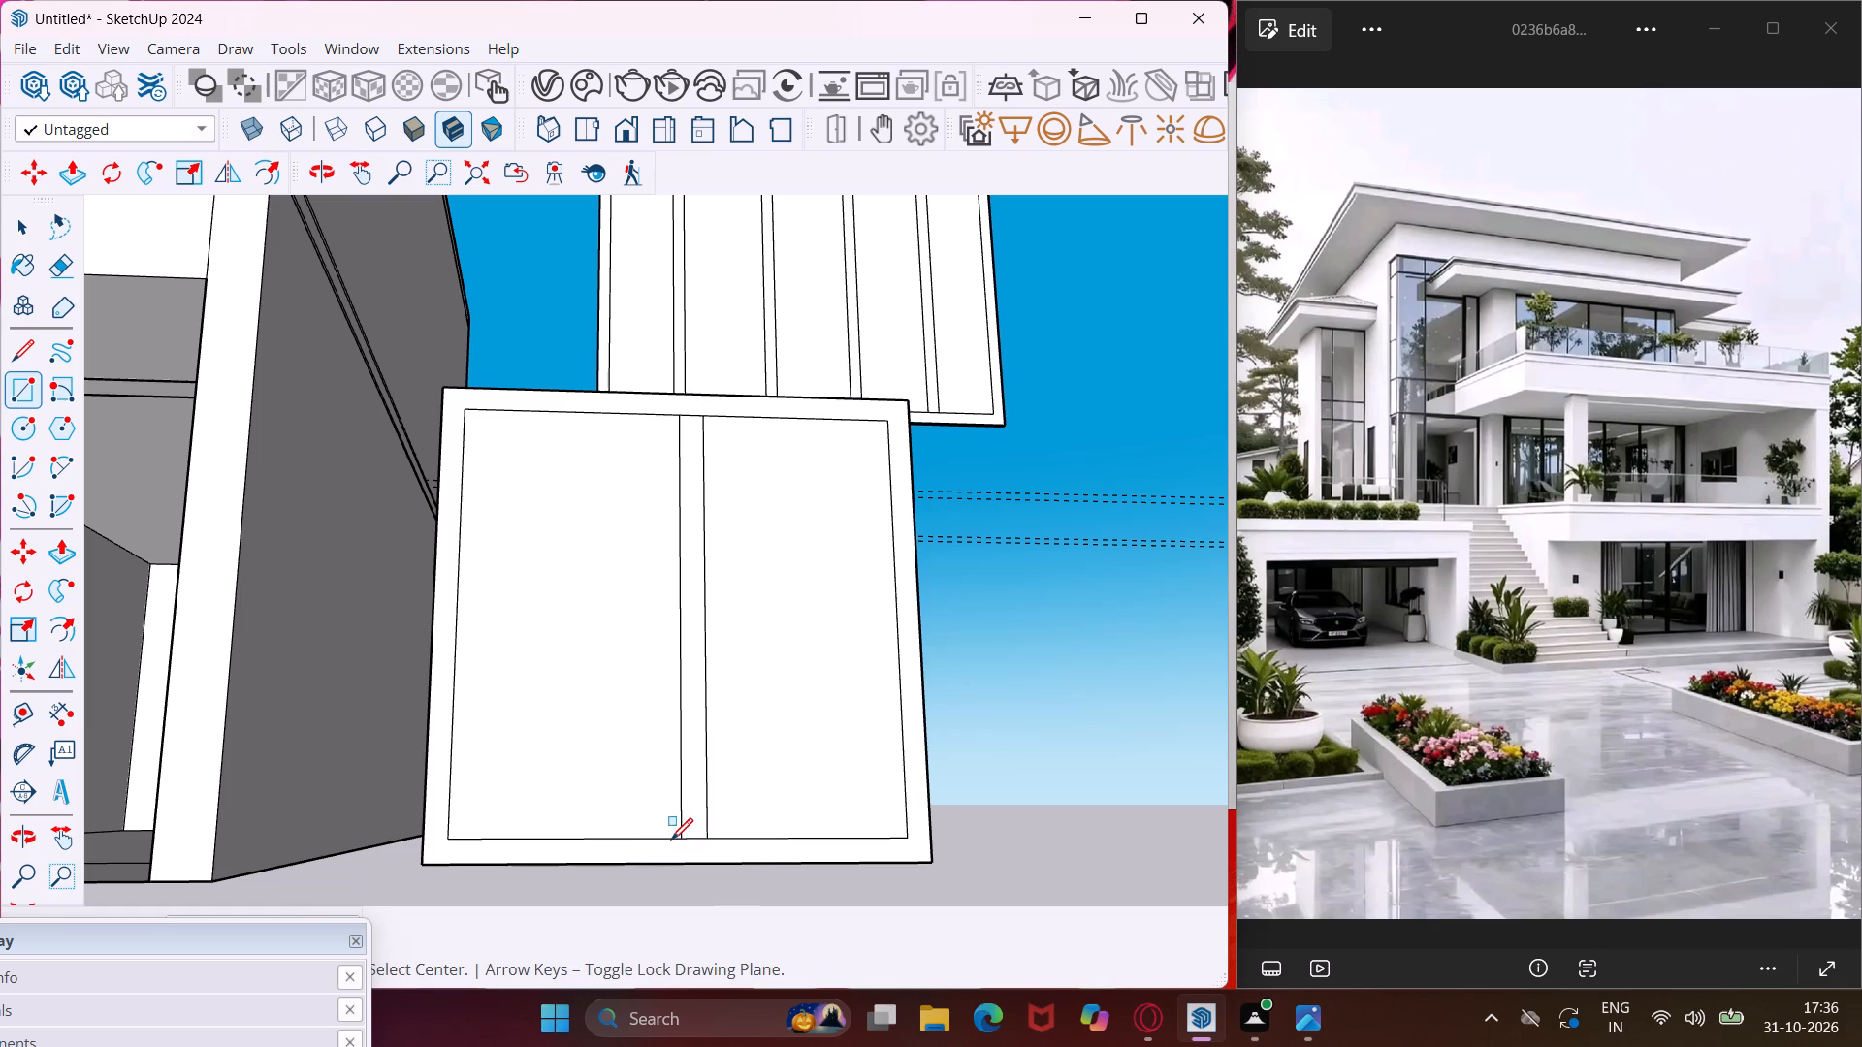
Draw a narrower full-height mullion rectangle on each side of the lower panel's central one, roughly midway to the frame border.
click(566, 415)
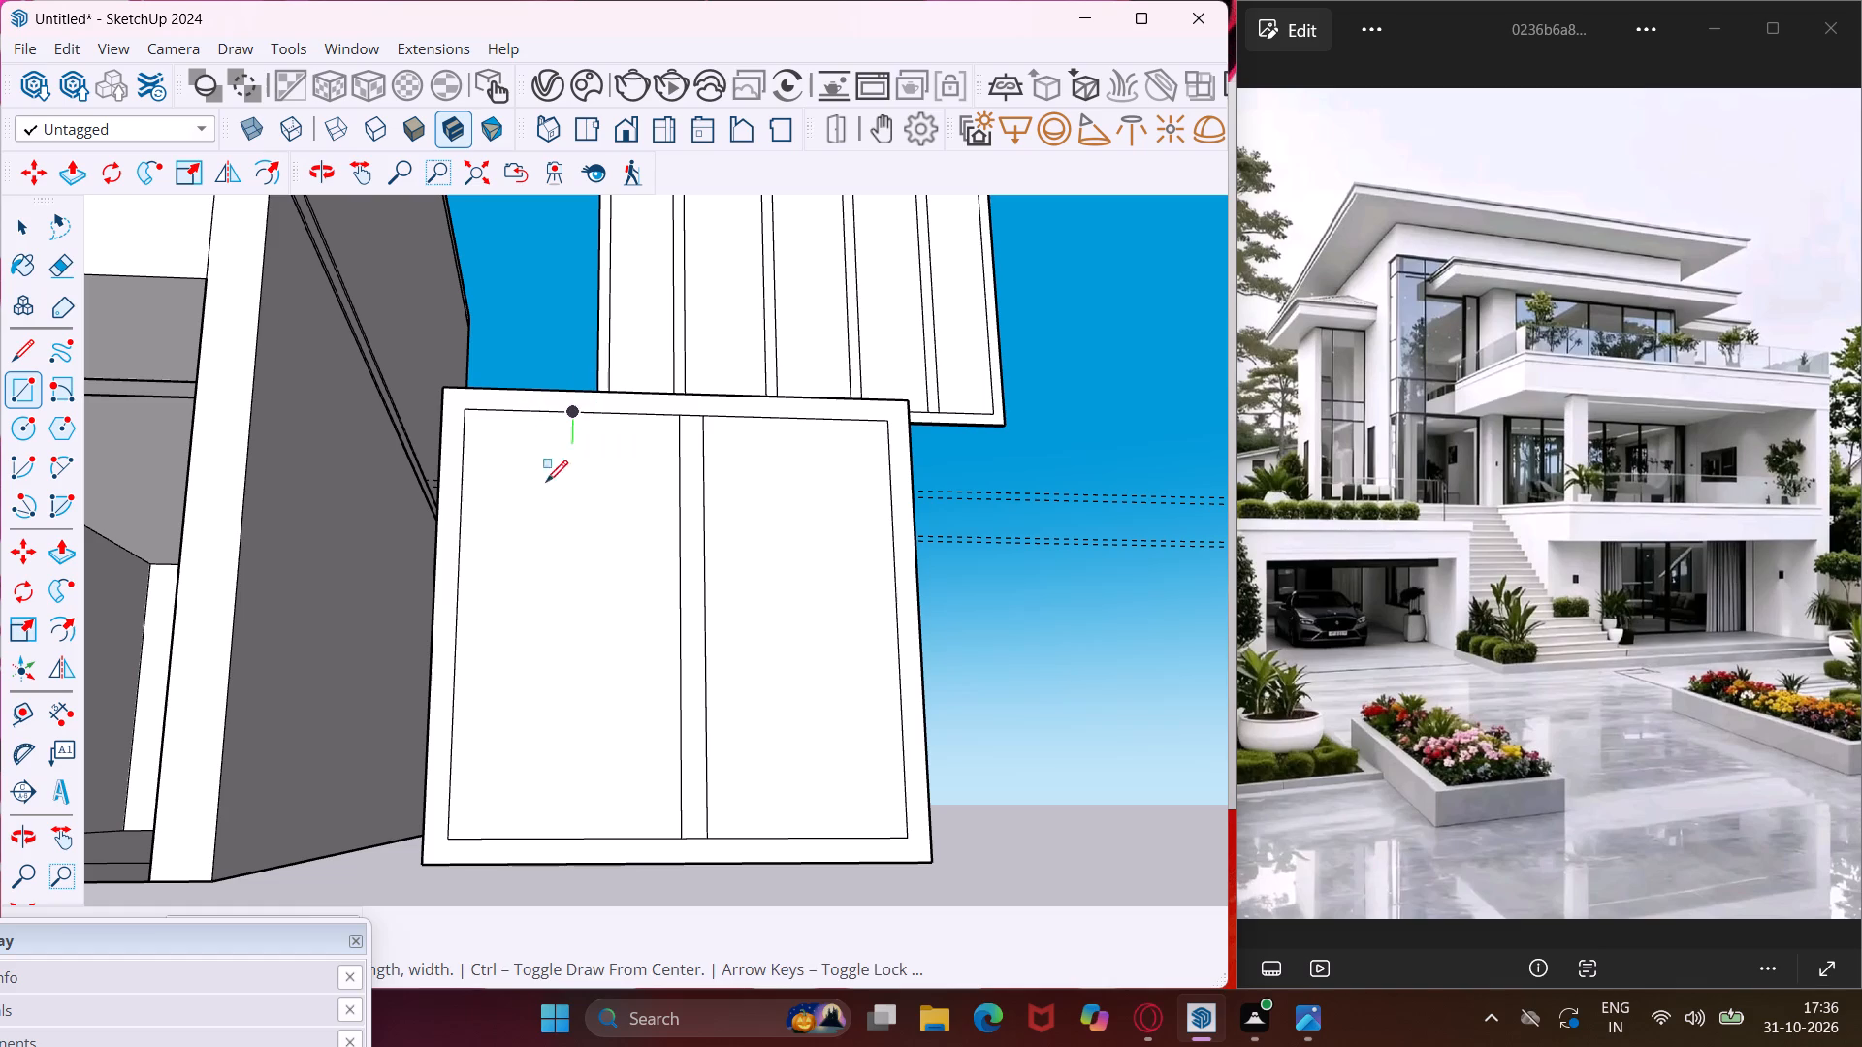
scroll(538, 834, up, 4)
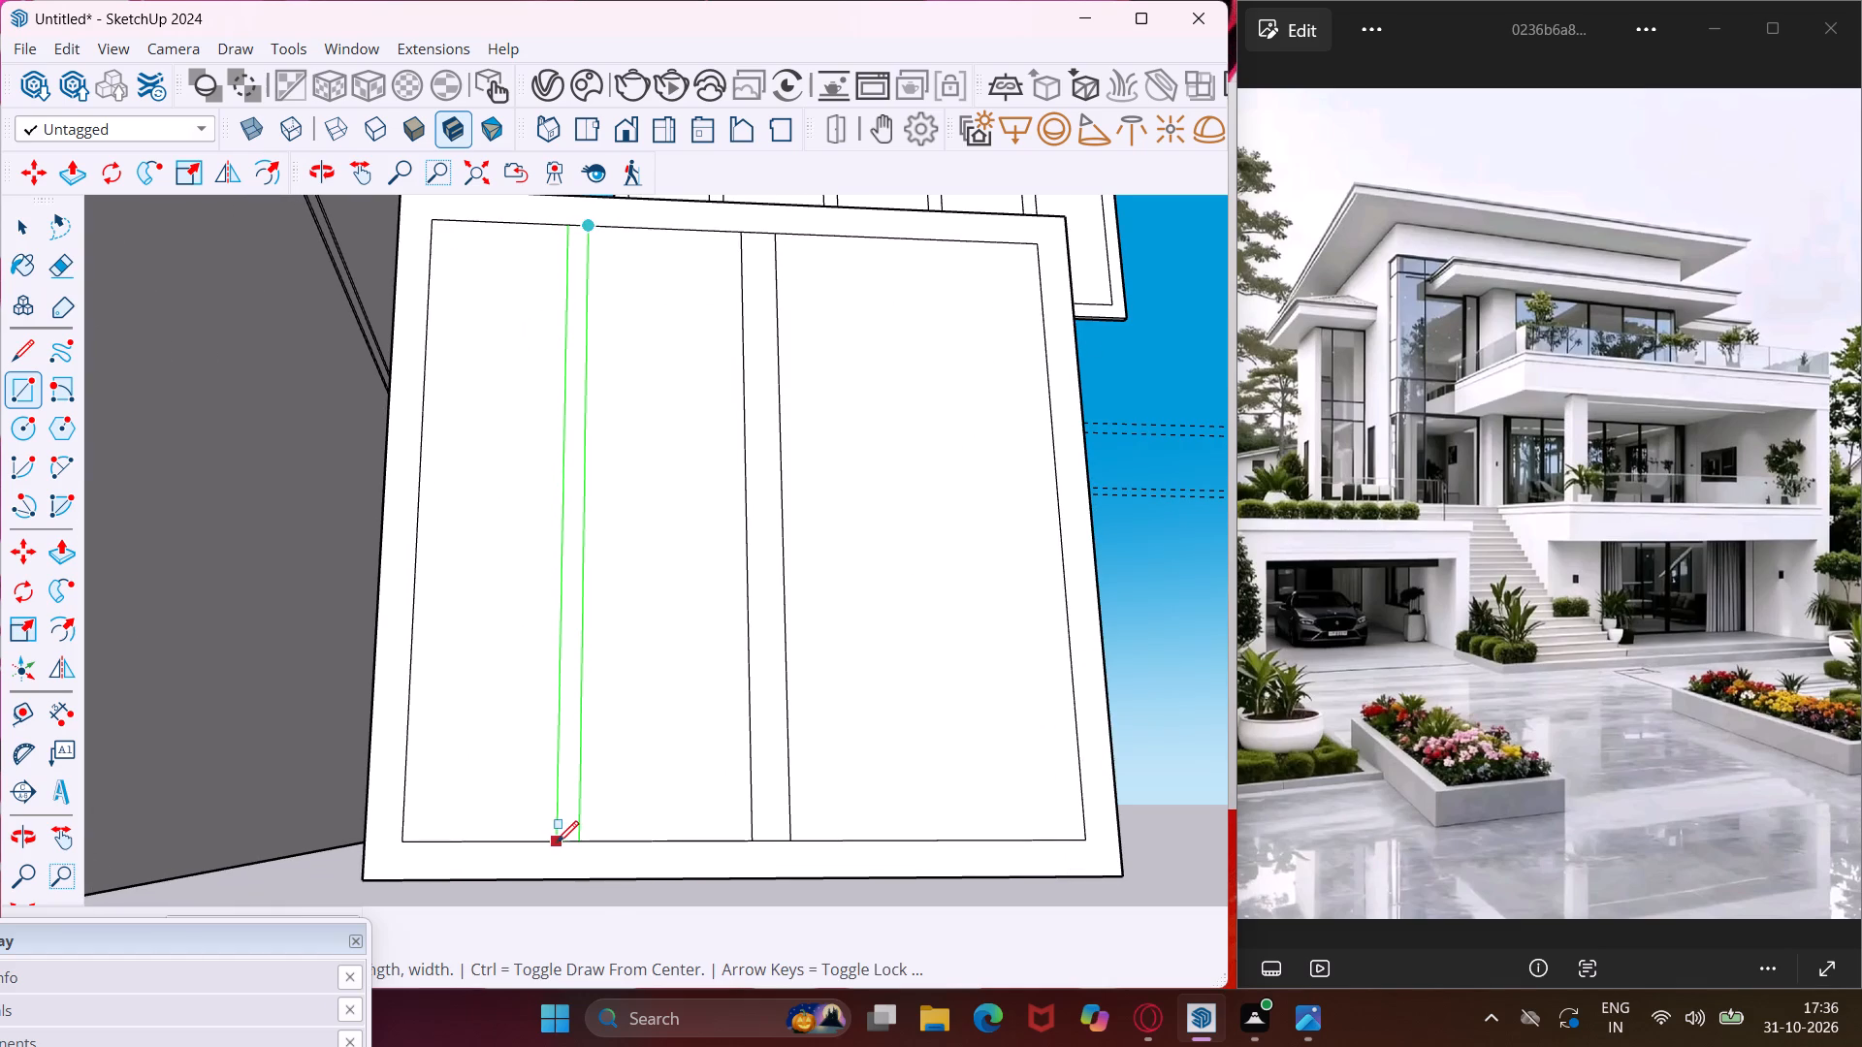
click(557, 842)
scroll(447, 771, down, 3)
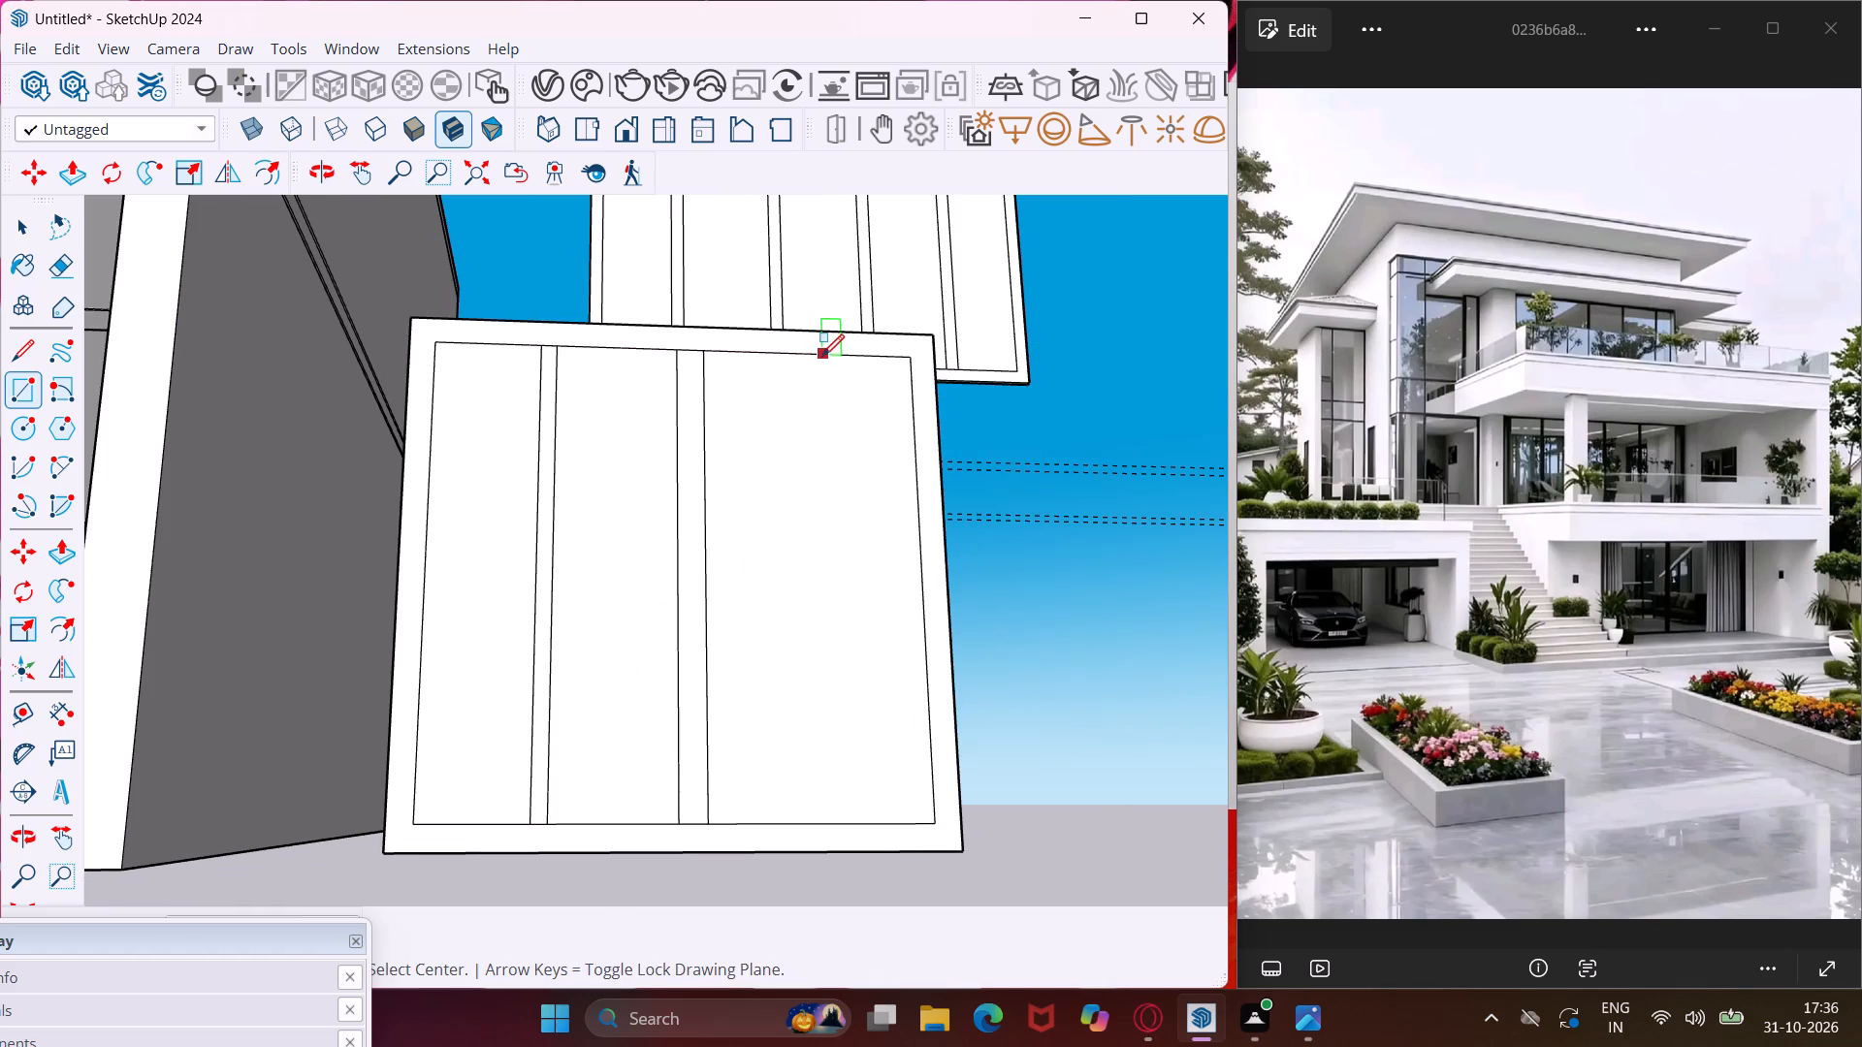
click(806, 356)
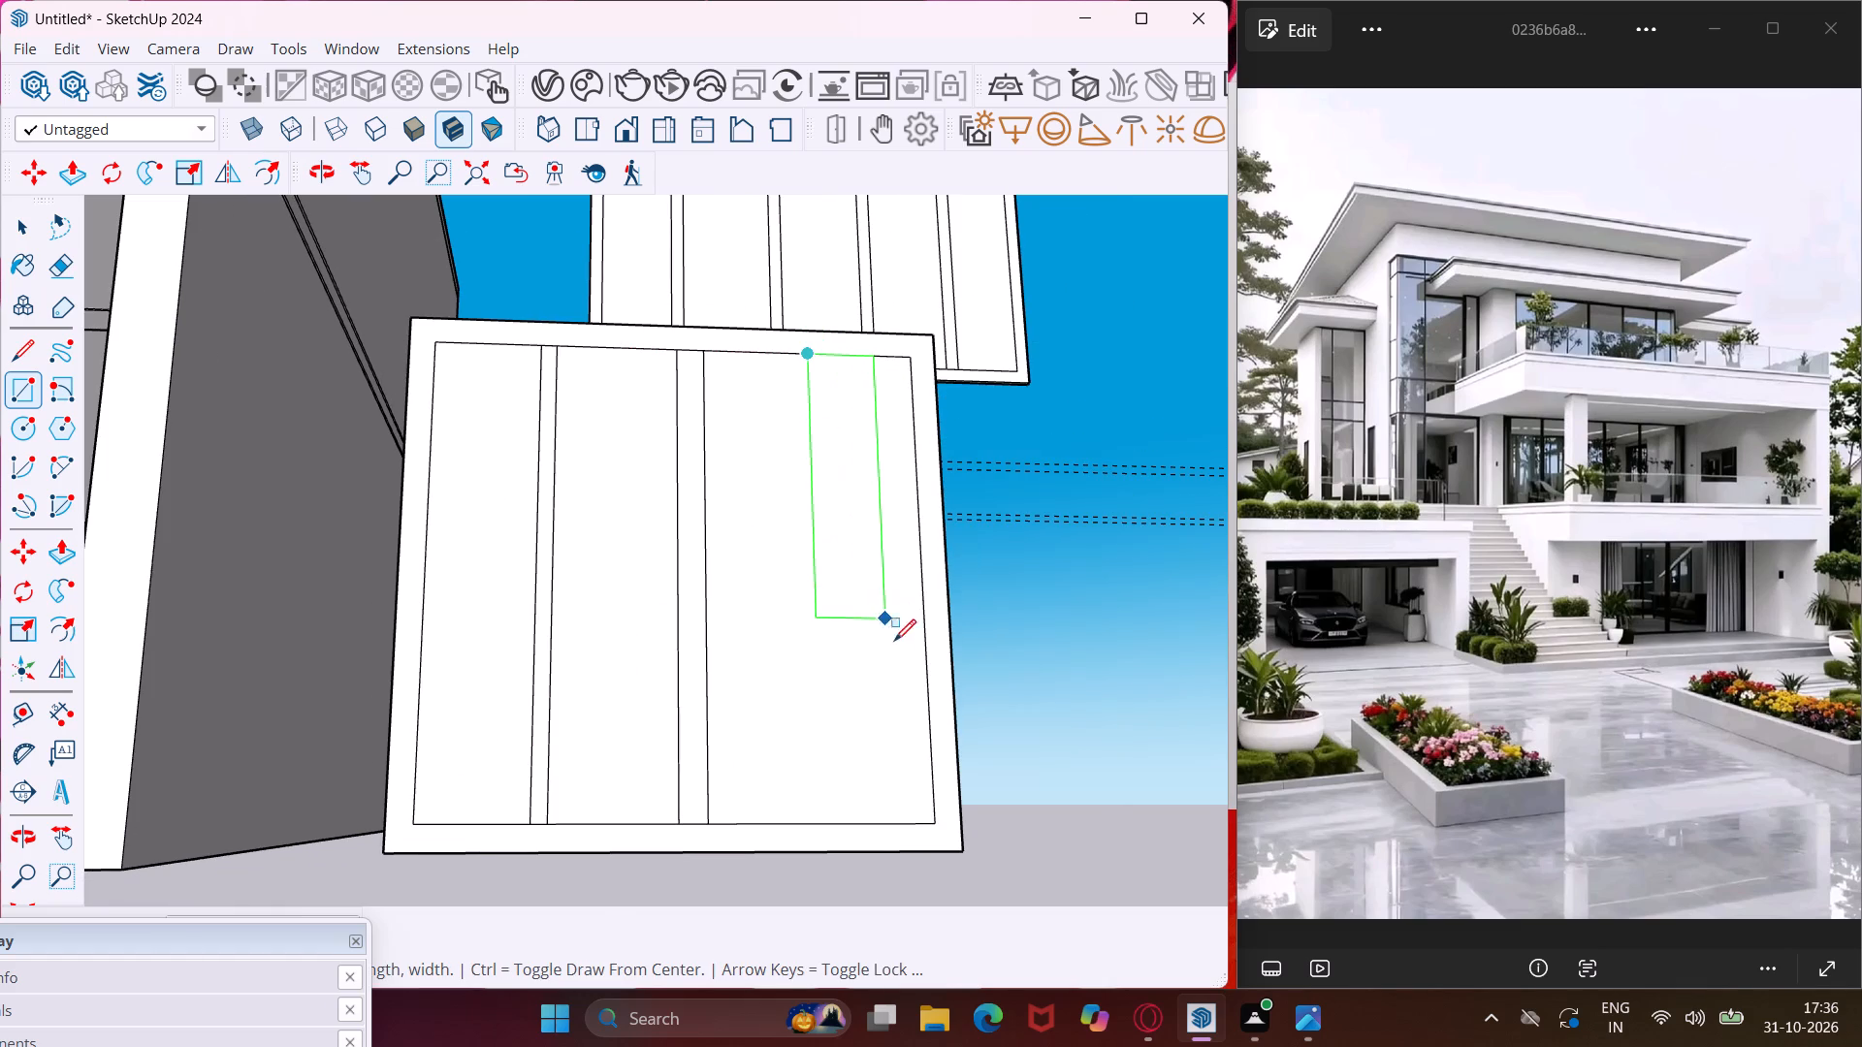
scroll(841, 822, up, 2)
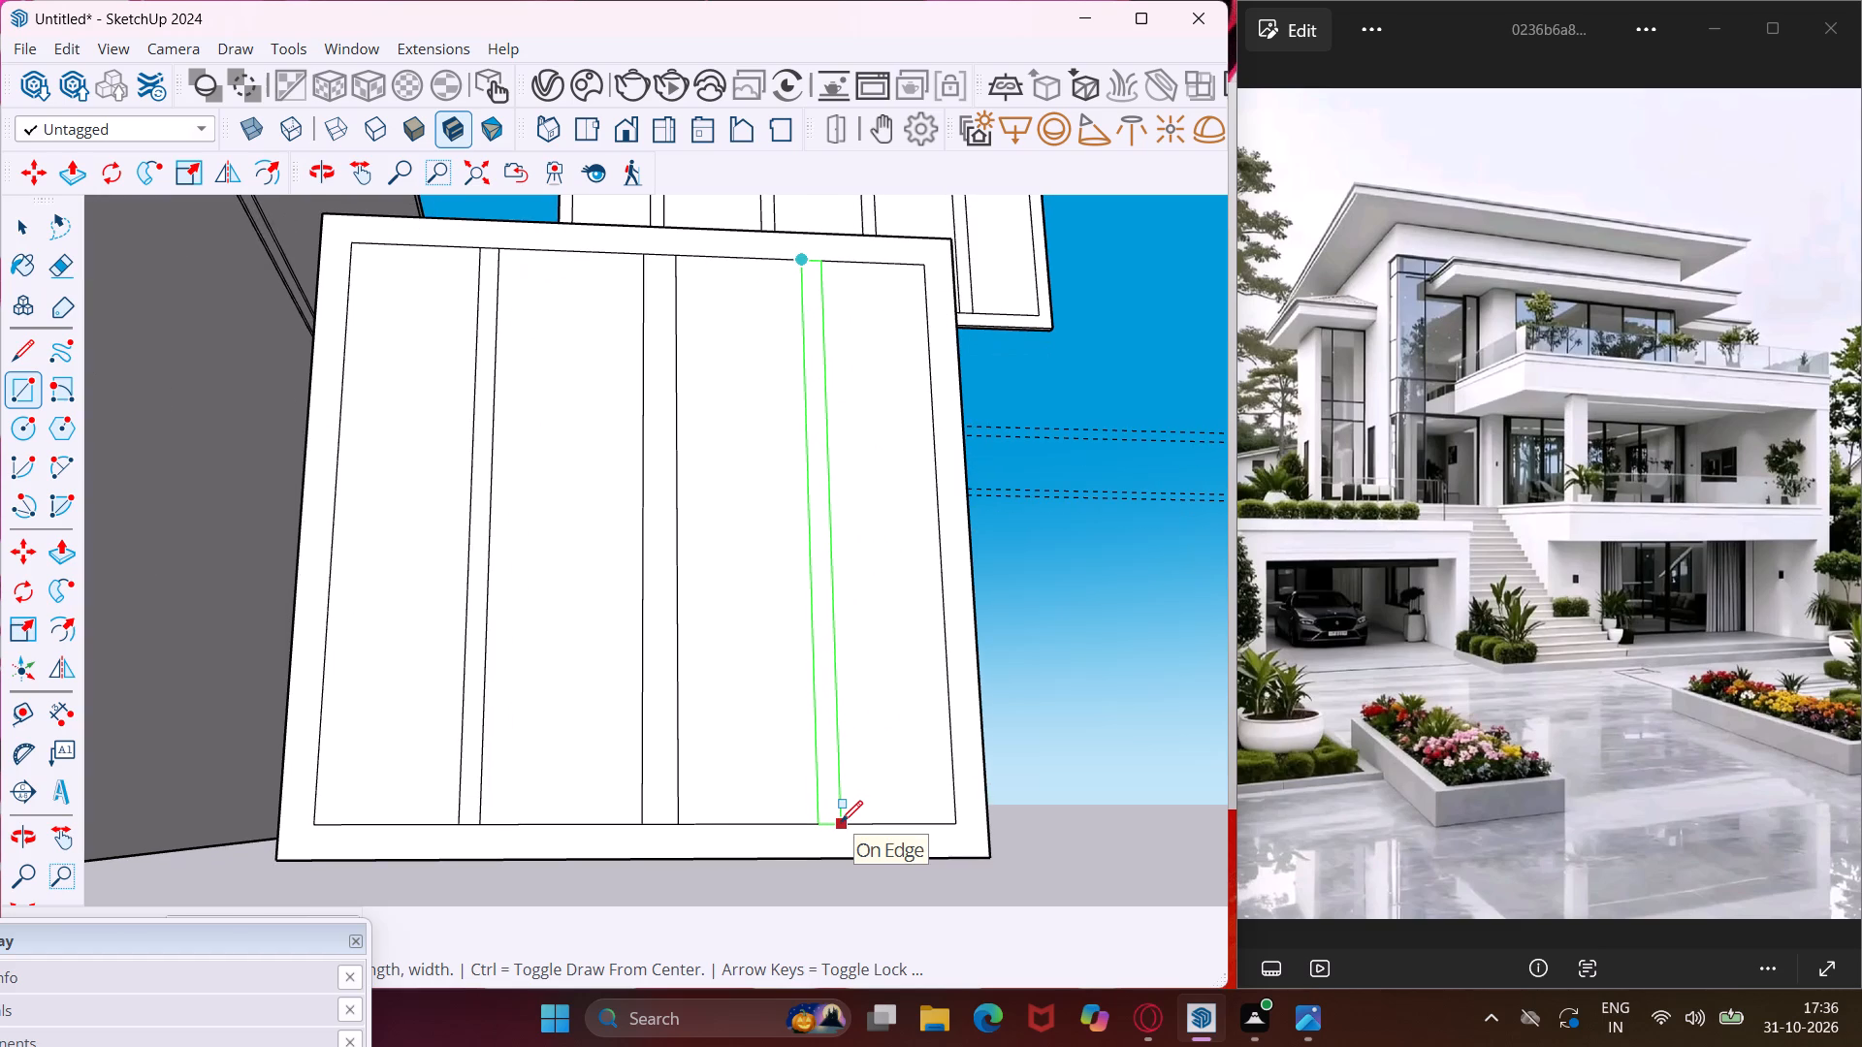
click(839, 822)
key(Escape)
key(space)
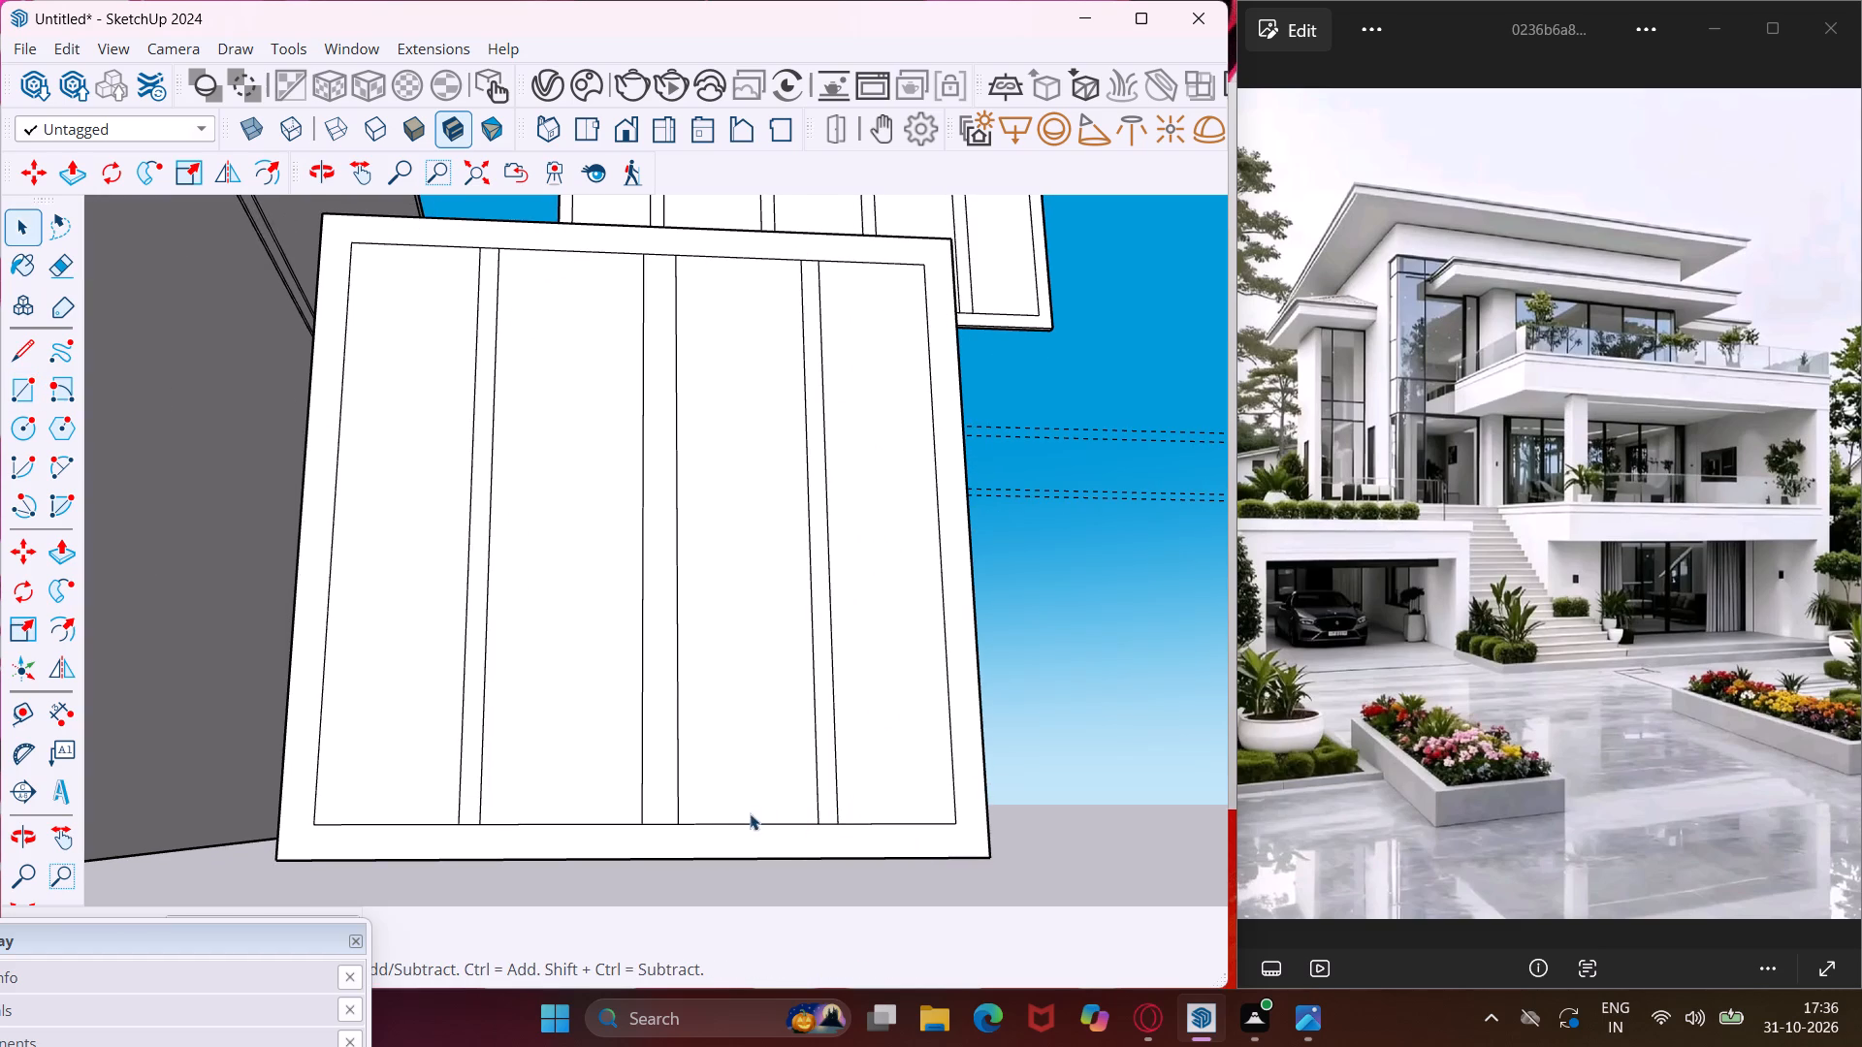
Narrow the lower panel's central mullion by moving its edge farther from the villa slightly inward along the frame's inner bottom edge.
scroll(687, 804, up, 3)
click(674, 810)
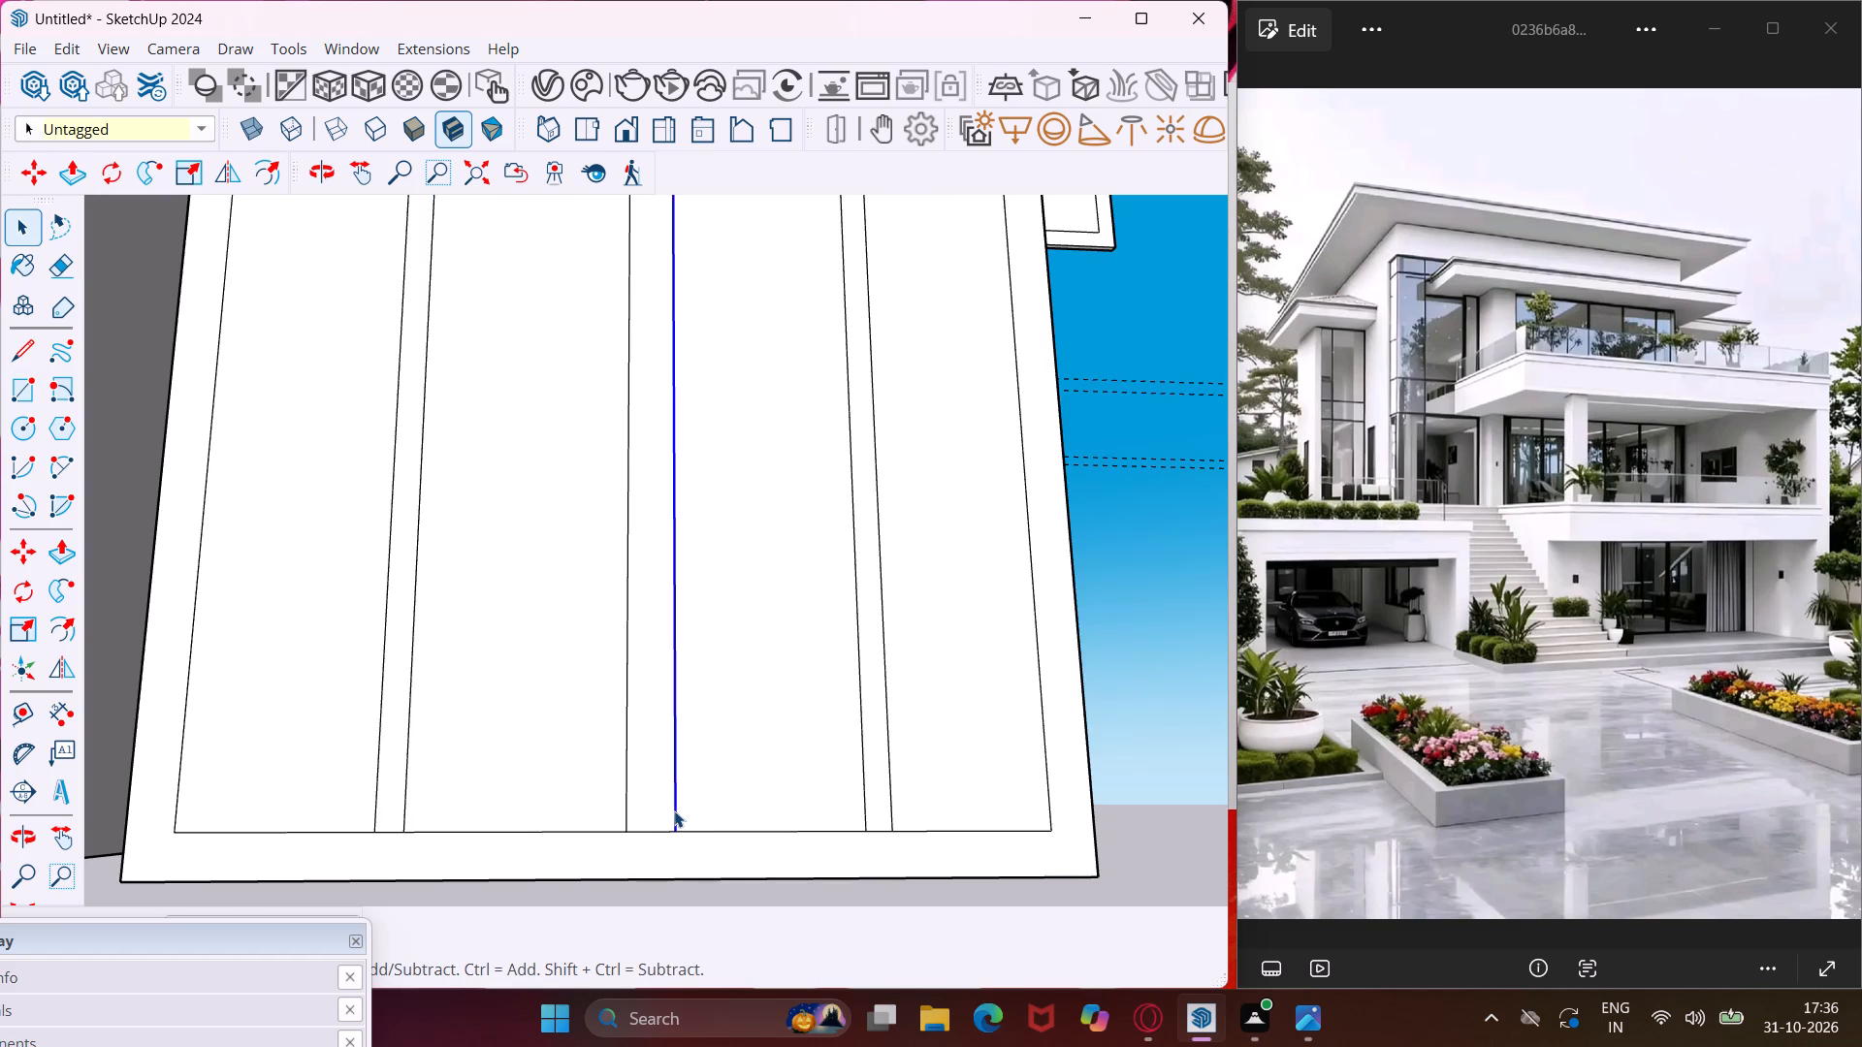
key(m)
scroll(674, 831, up, 3)
click(671, 832)
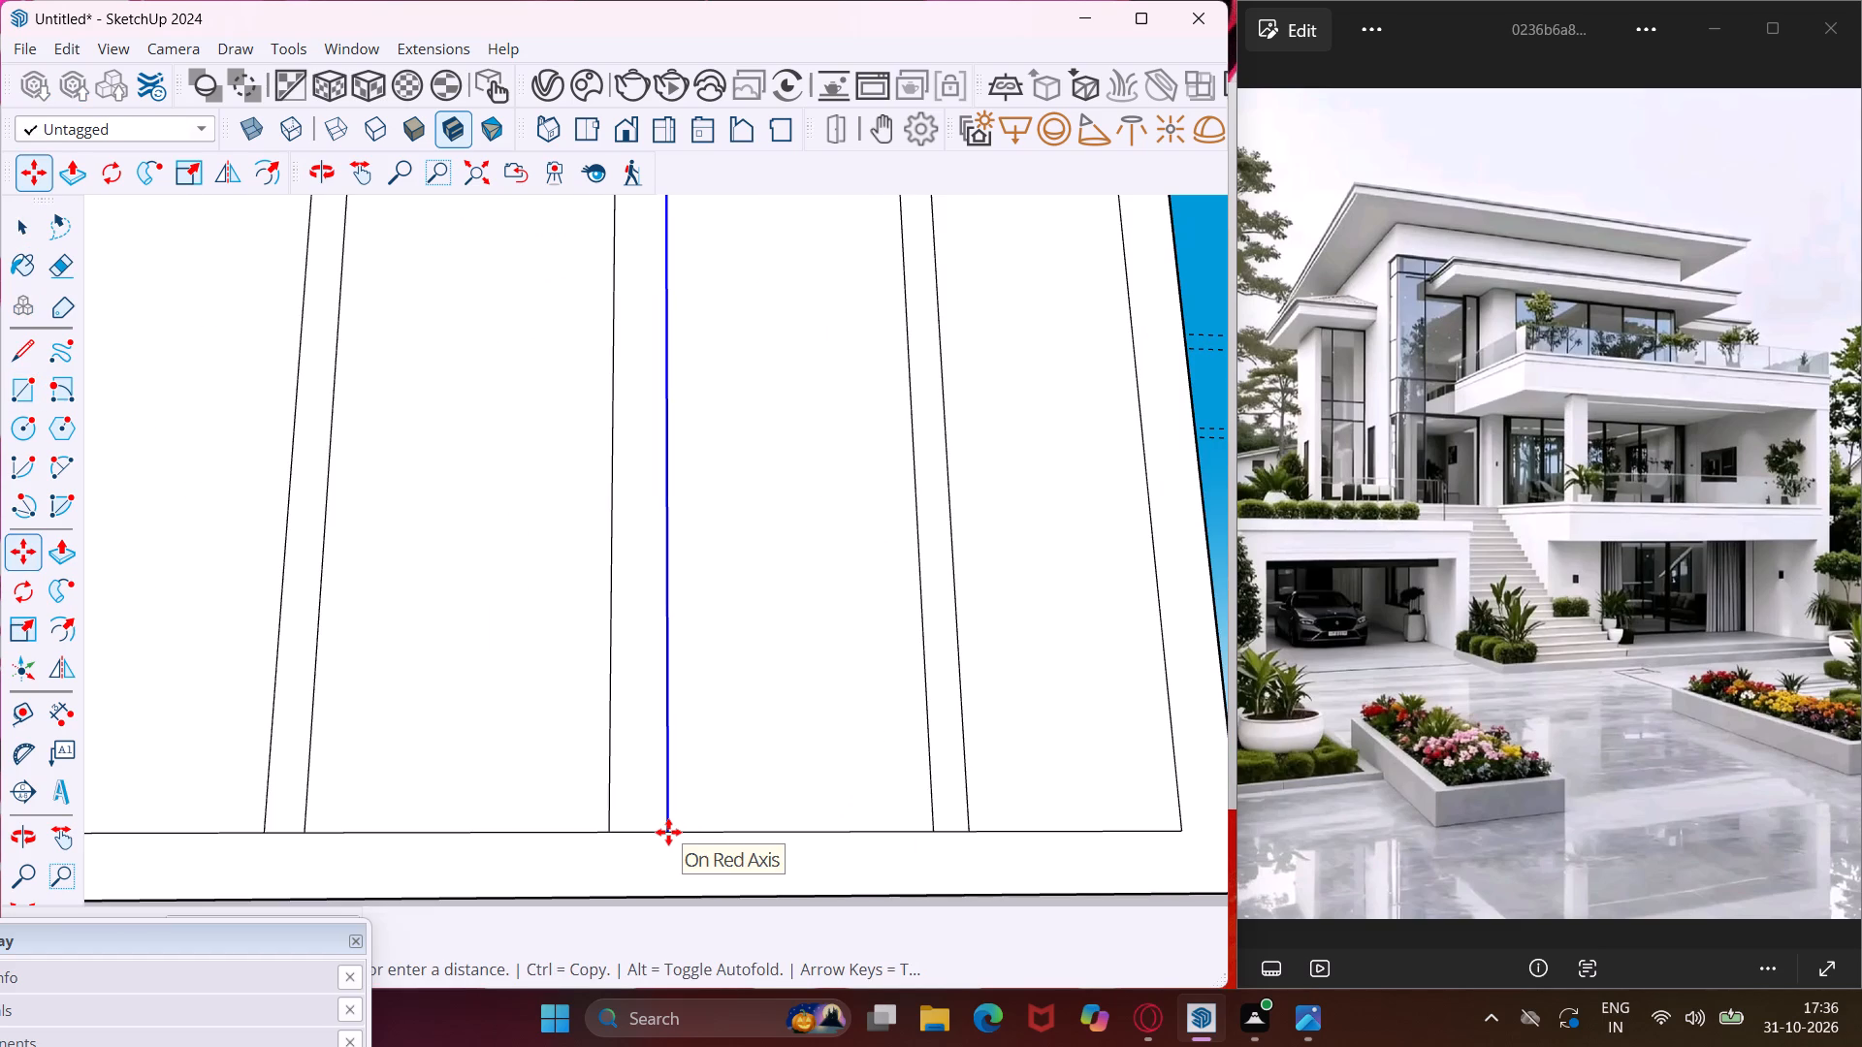
click(668, 832)
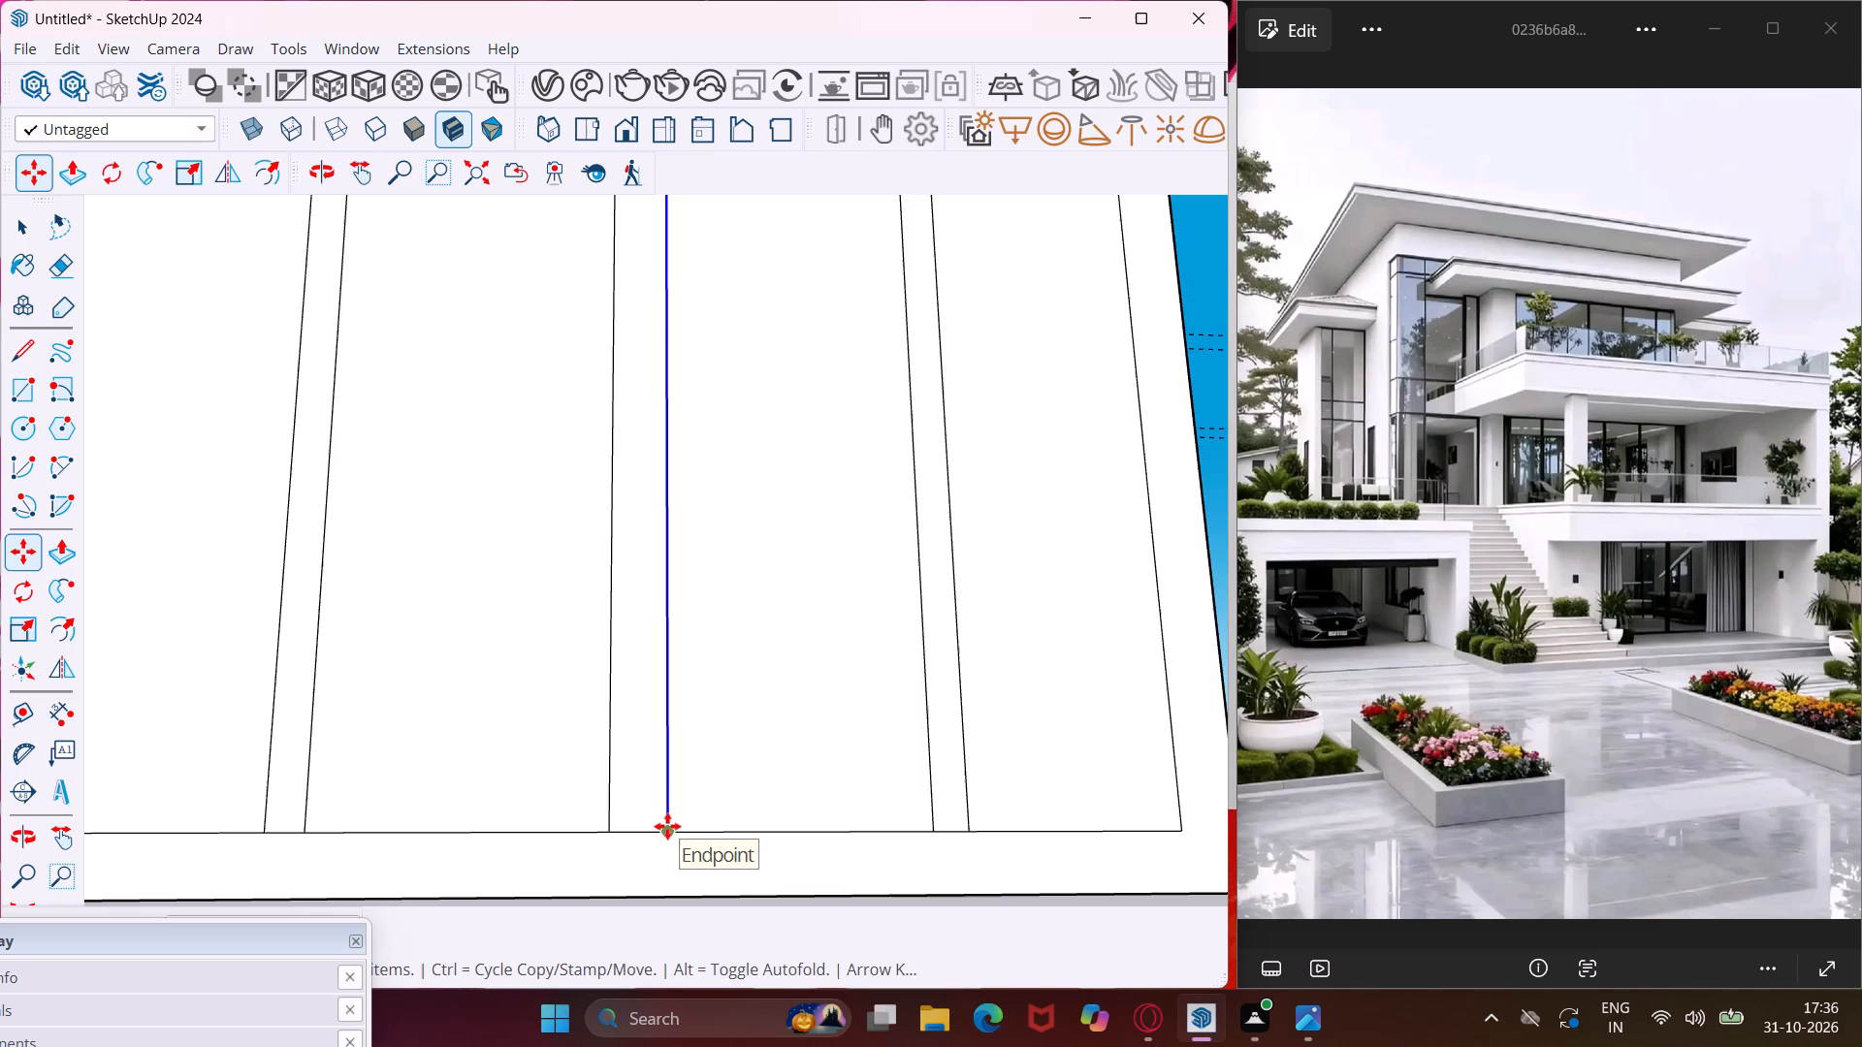
click(667, 833)
click(661, 834)
key(Escape)
key(space)
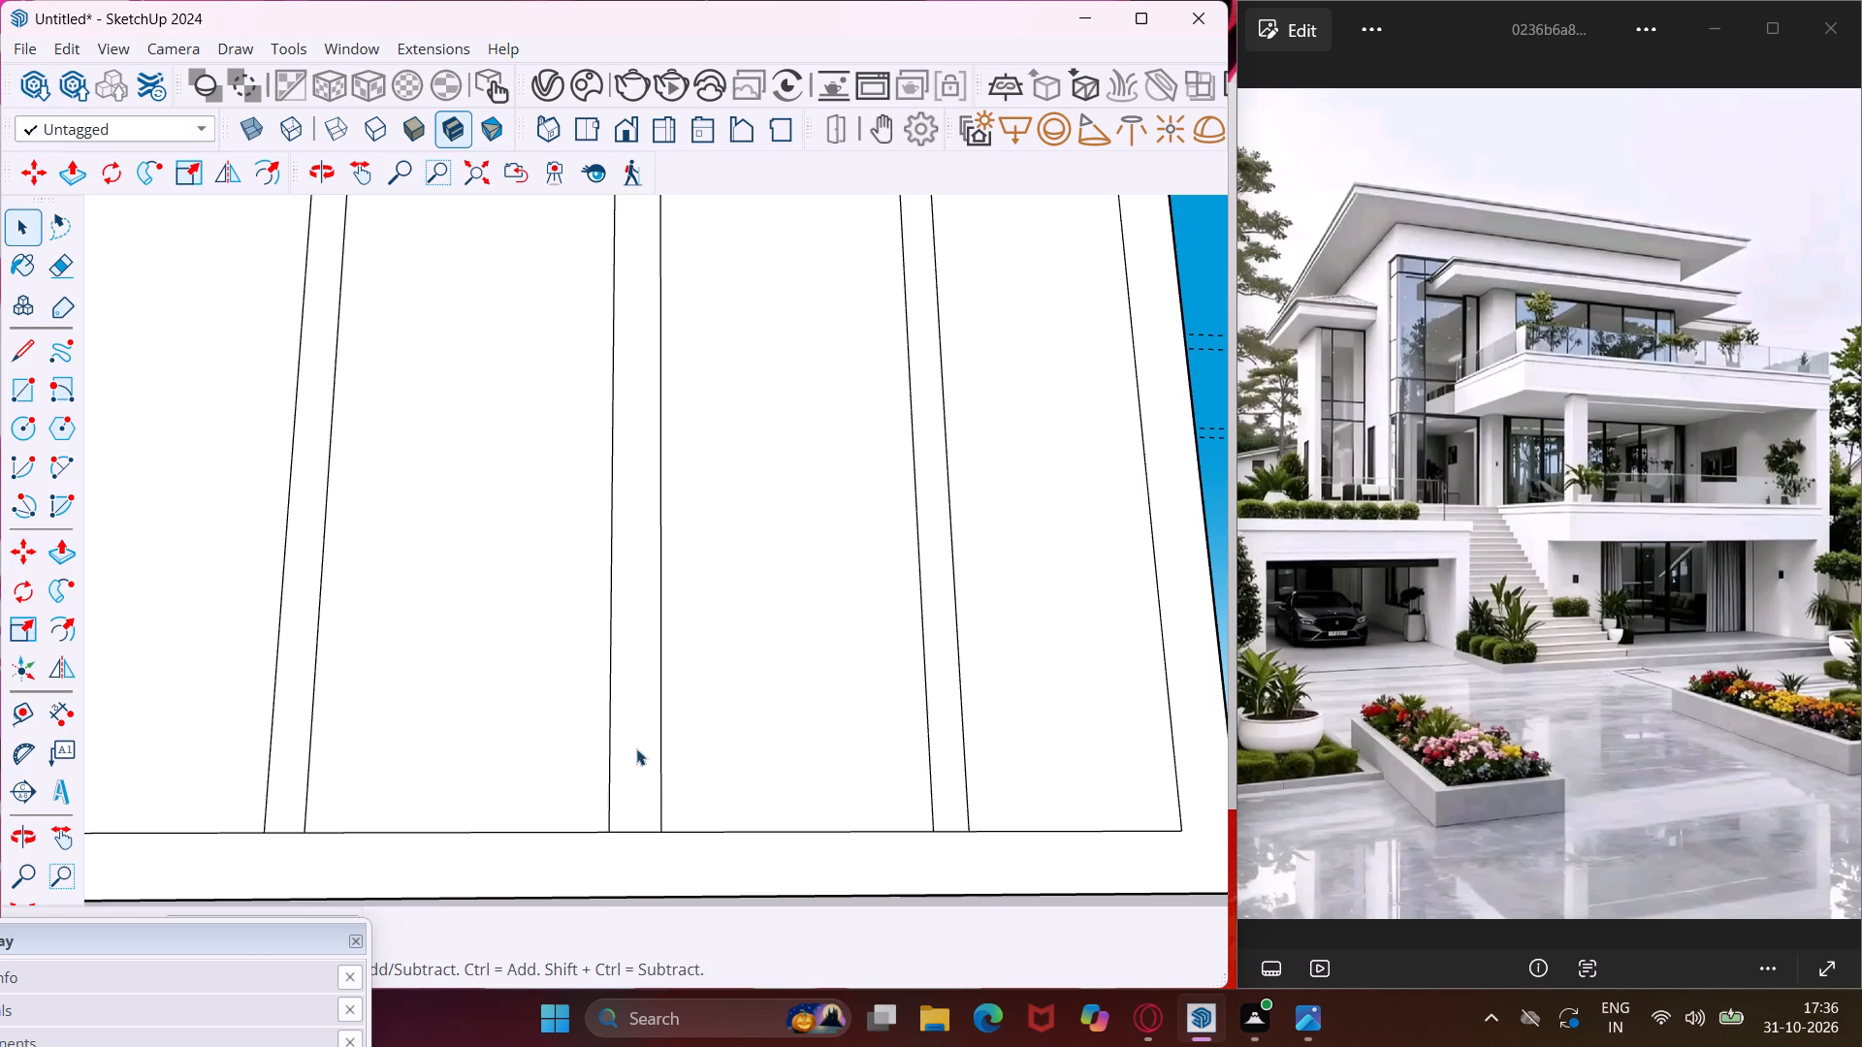
Push/Pull the lower panel's outer frame border slightly outward from the panel face.
scroll(619, 711, down, 13)
scroll(456, 403, up, 6)
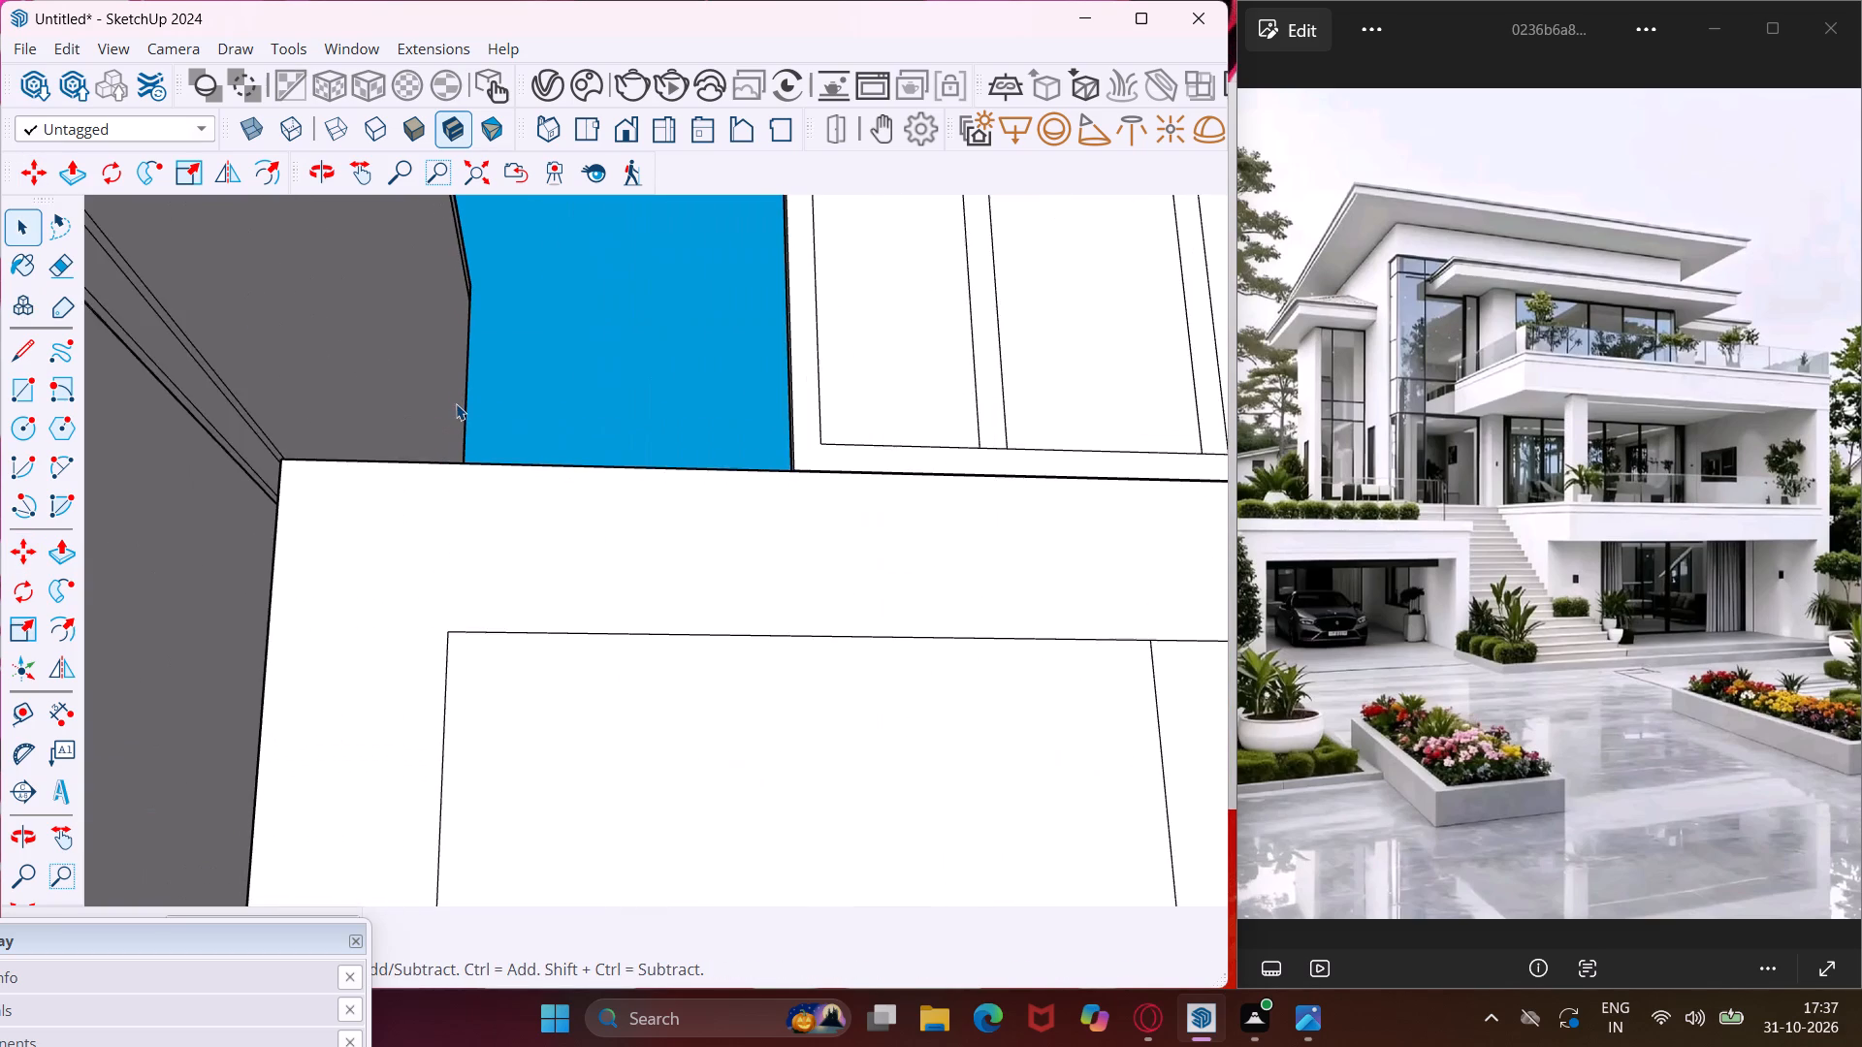
scroll(456, 403, up, 1)
scroll(473, 515, down, 6)
middle_drag(480, 546, 593, 632)
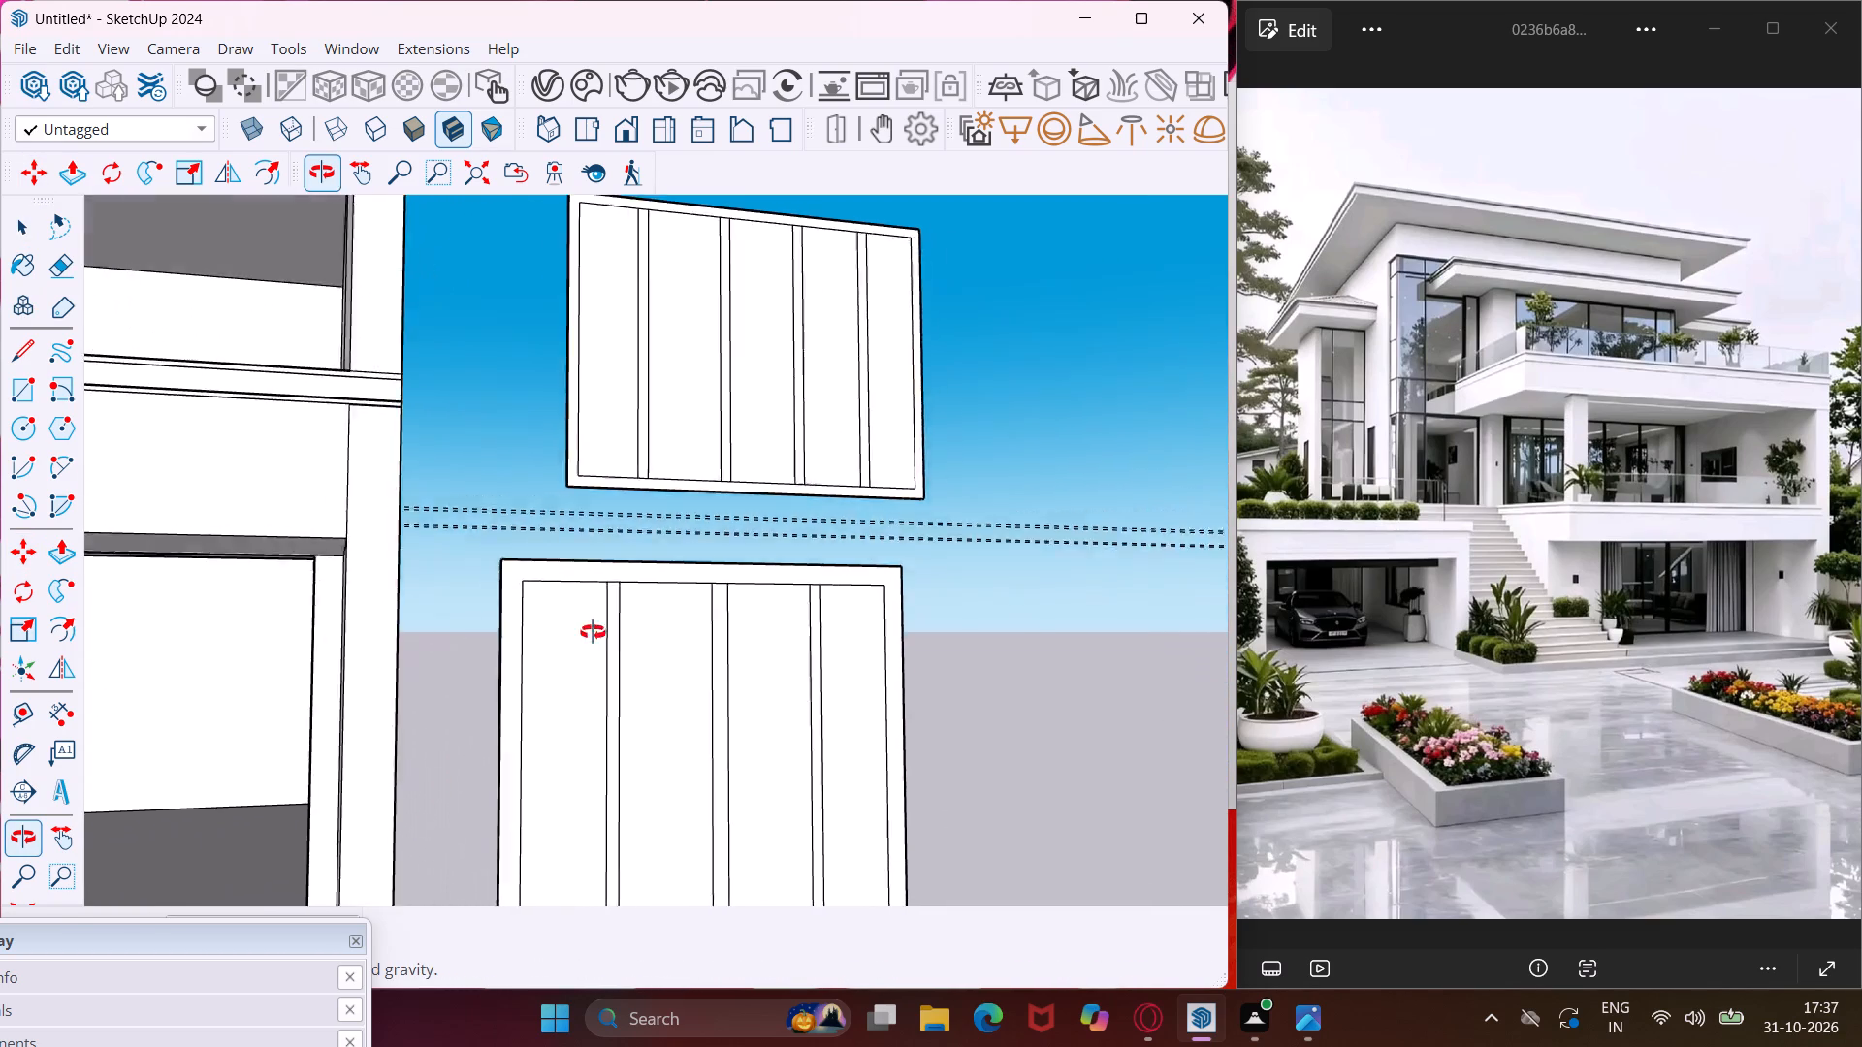
middle_drag(593, 632, 668, 683)
scroll(602, 629, up, 11)
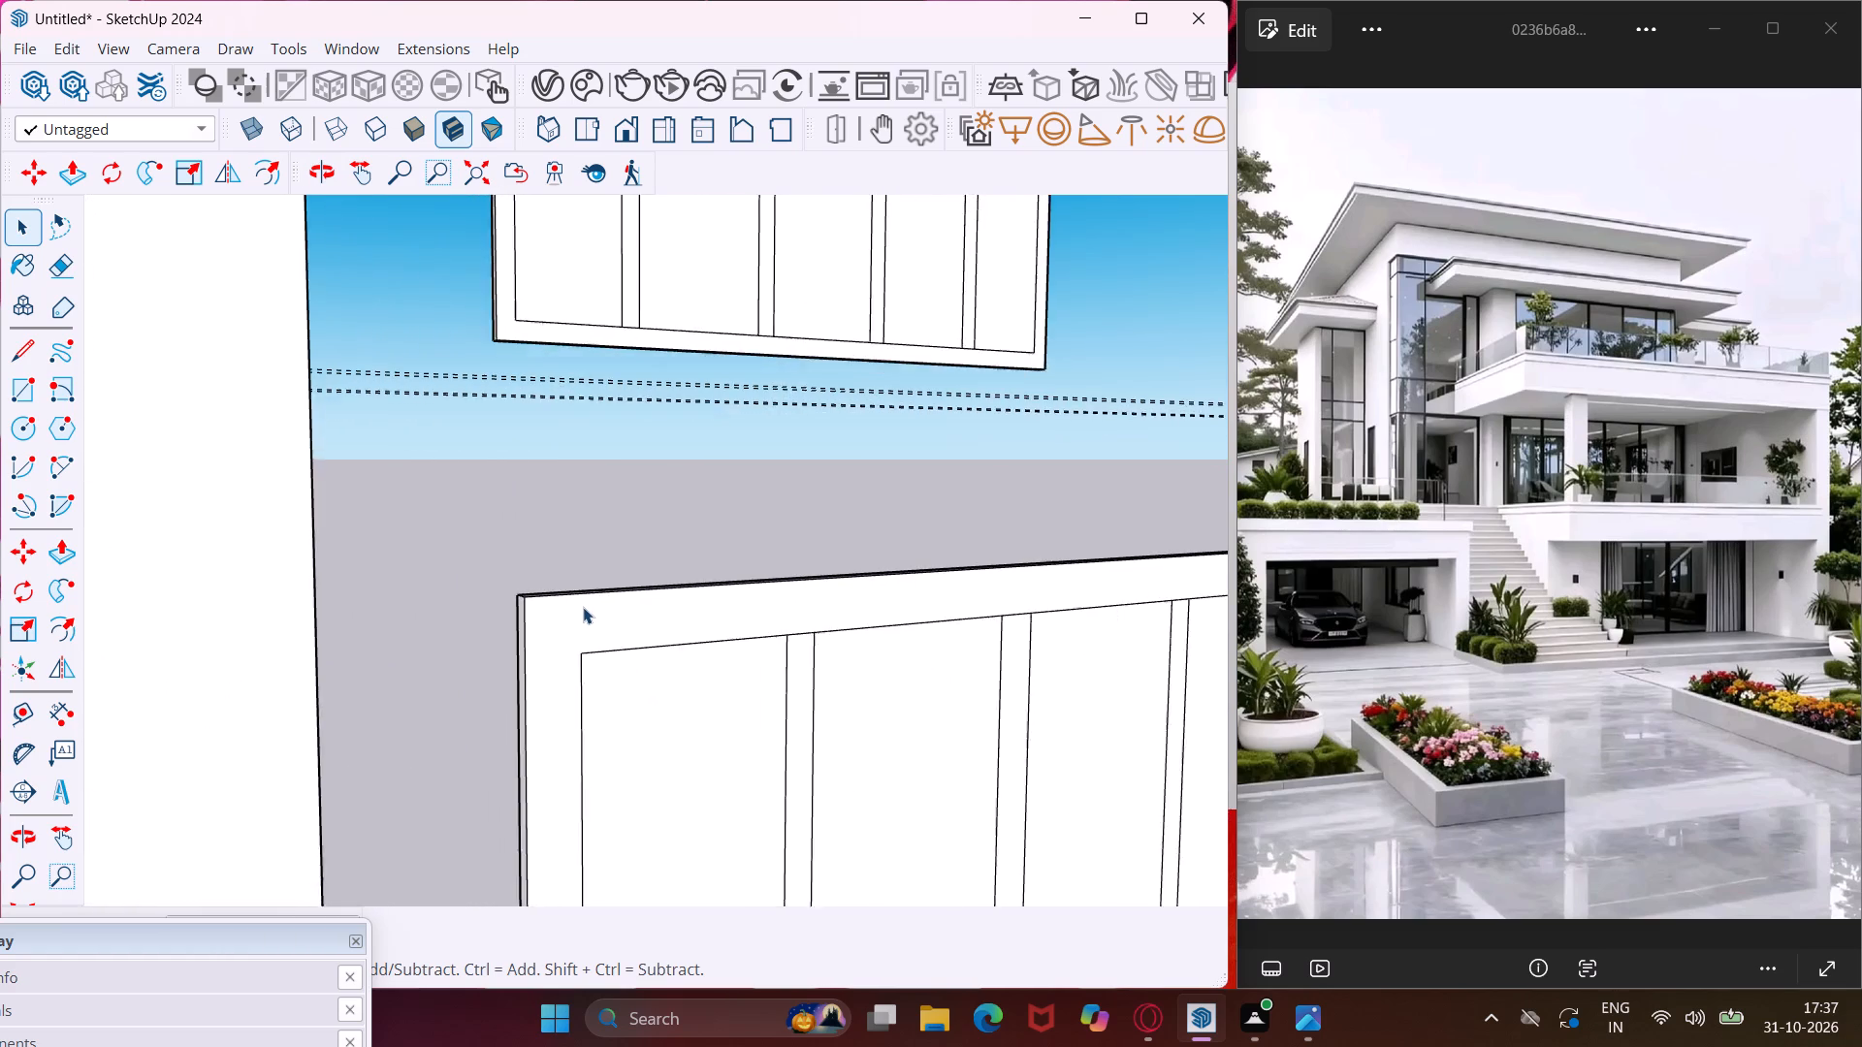
scroll(583, 607, up, 2)
click(583, 609)
key(p)
click(583, 609)
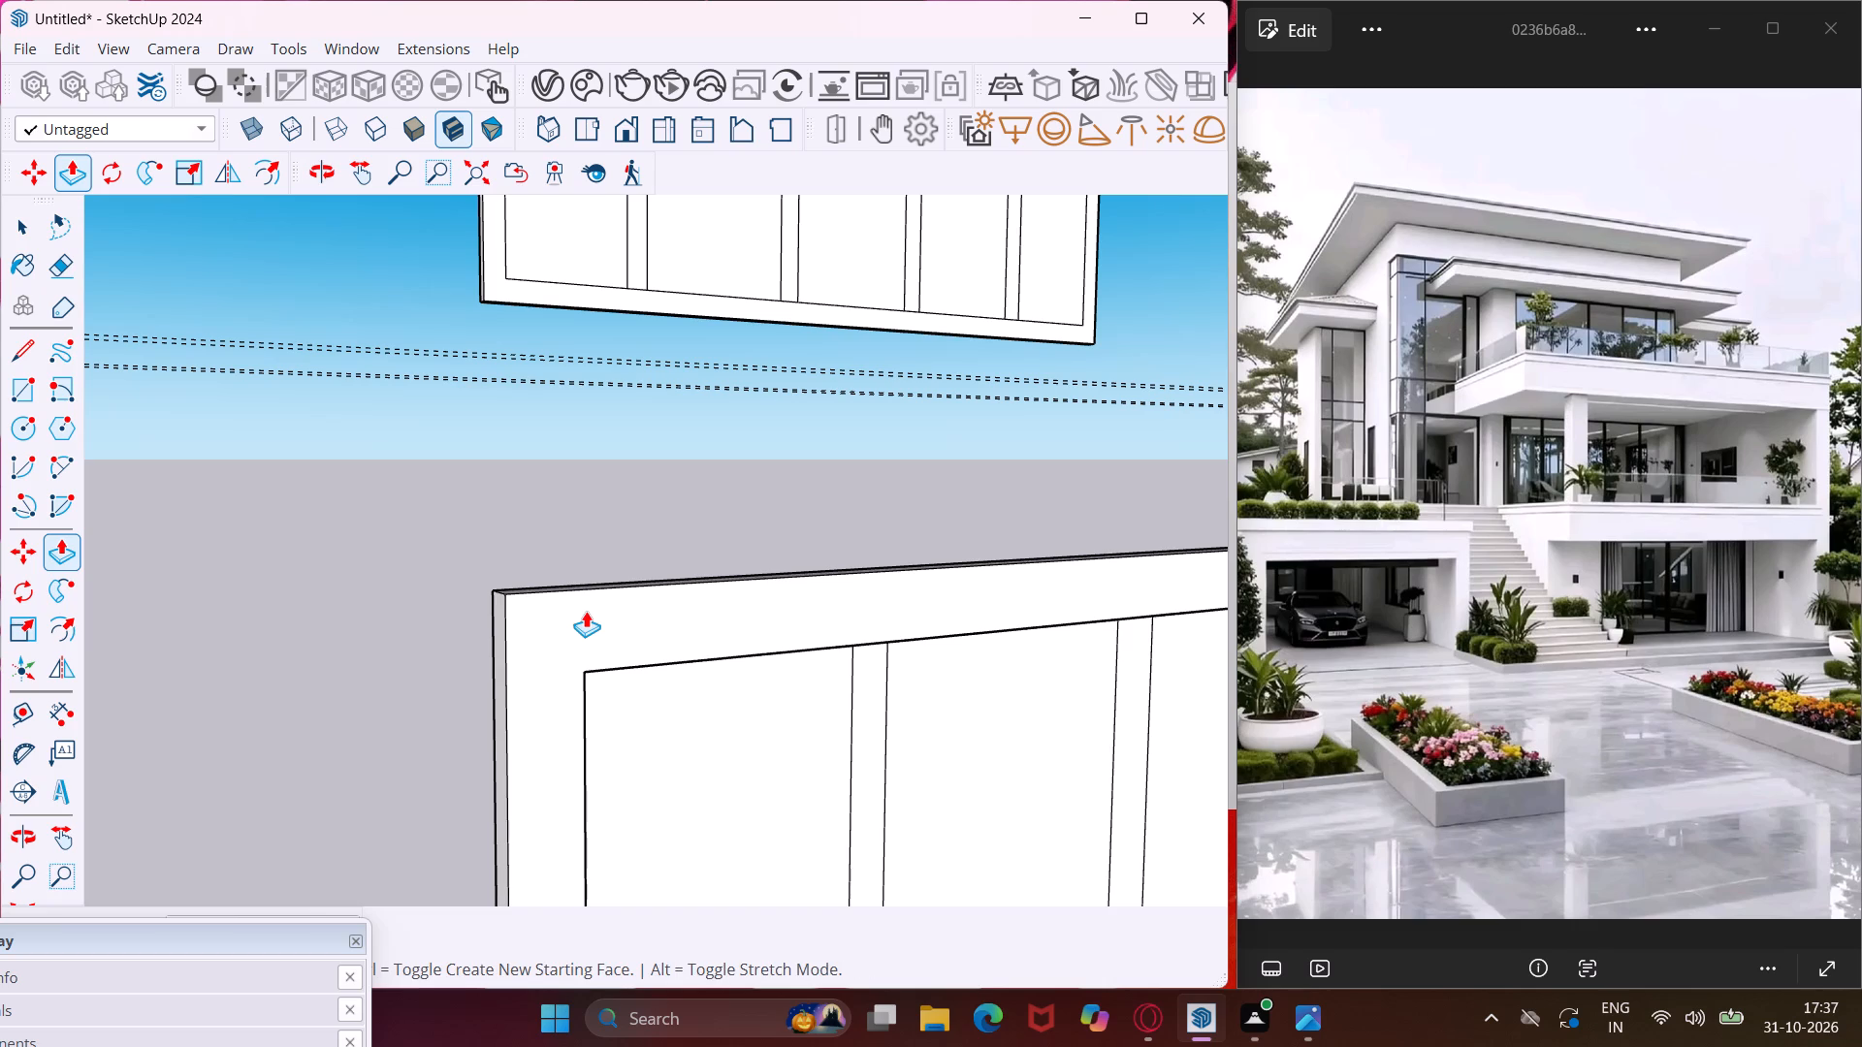
click(589, 613)
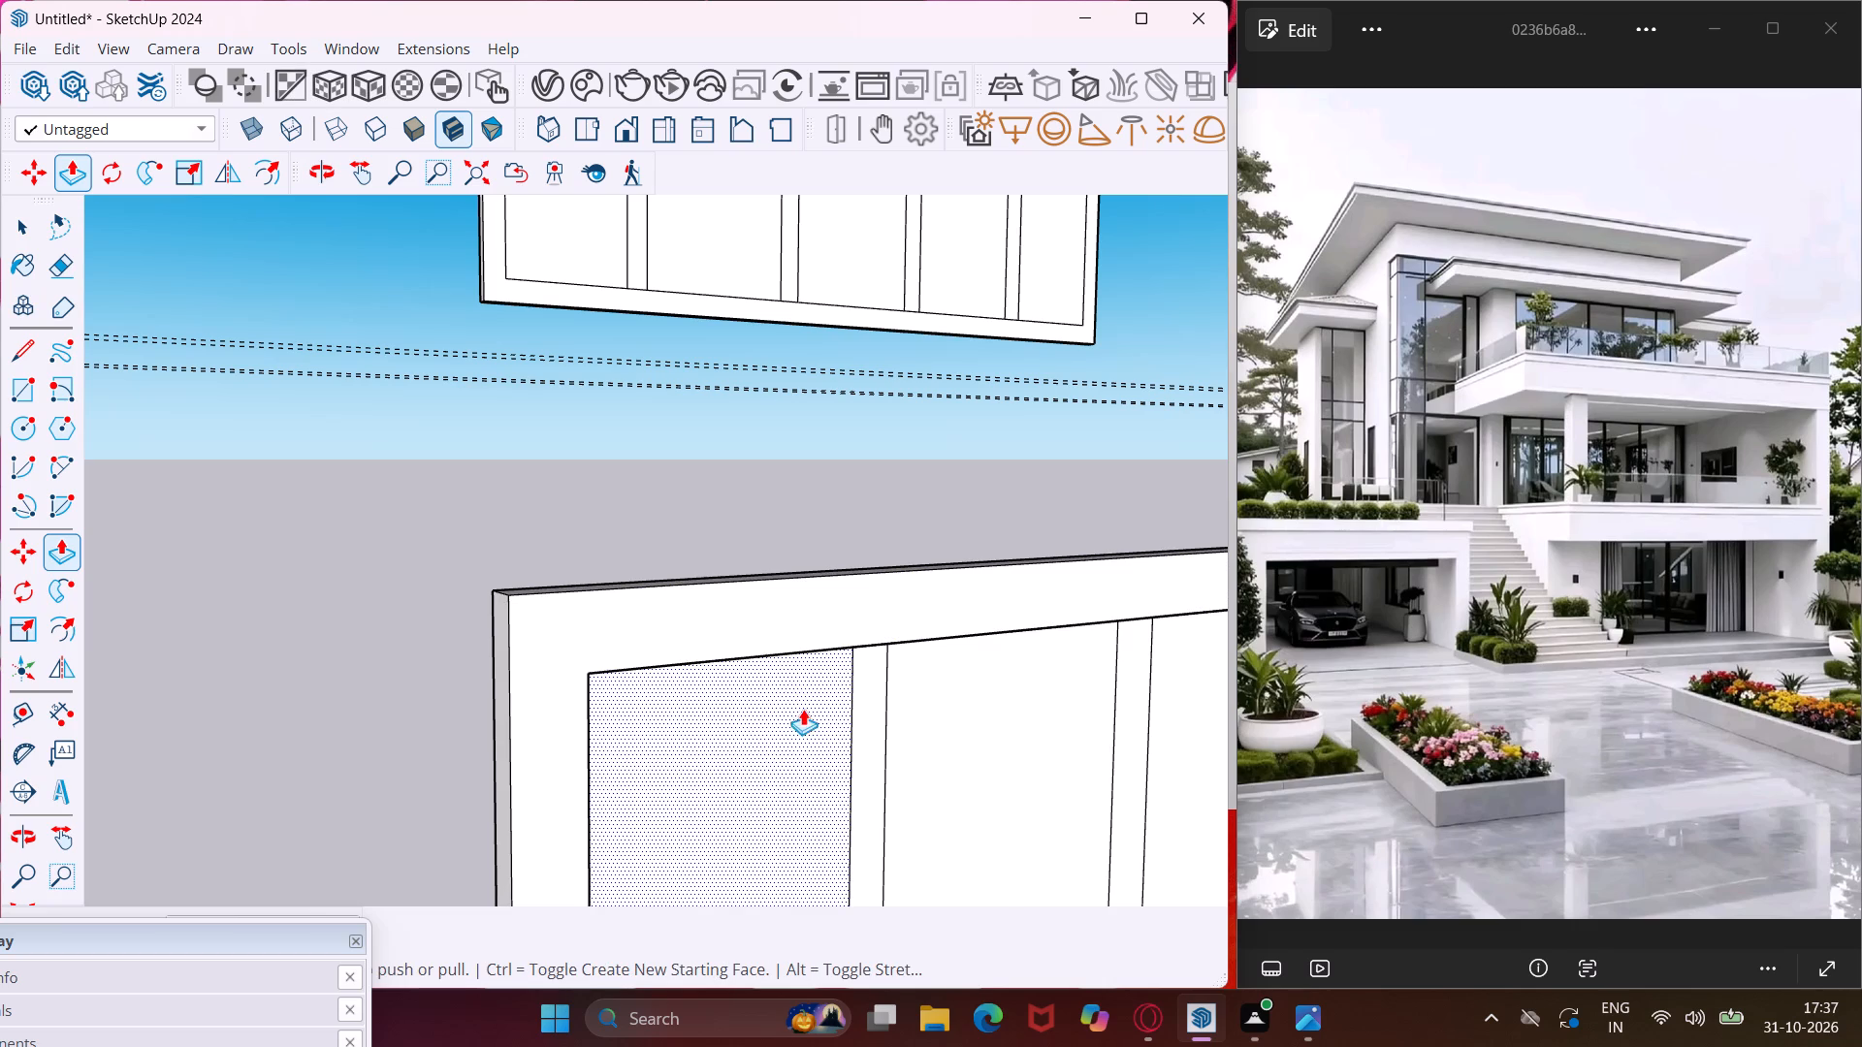
Extrude the lower panel's three mullion strips outward by the same distance as its frame border.
key(Escape)
double_click(860, 707)
scroll(647, 599, down, 5)
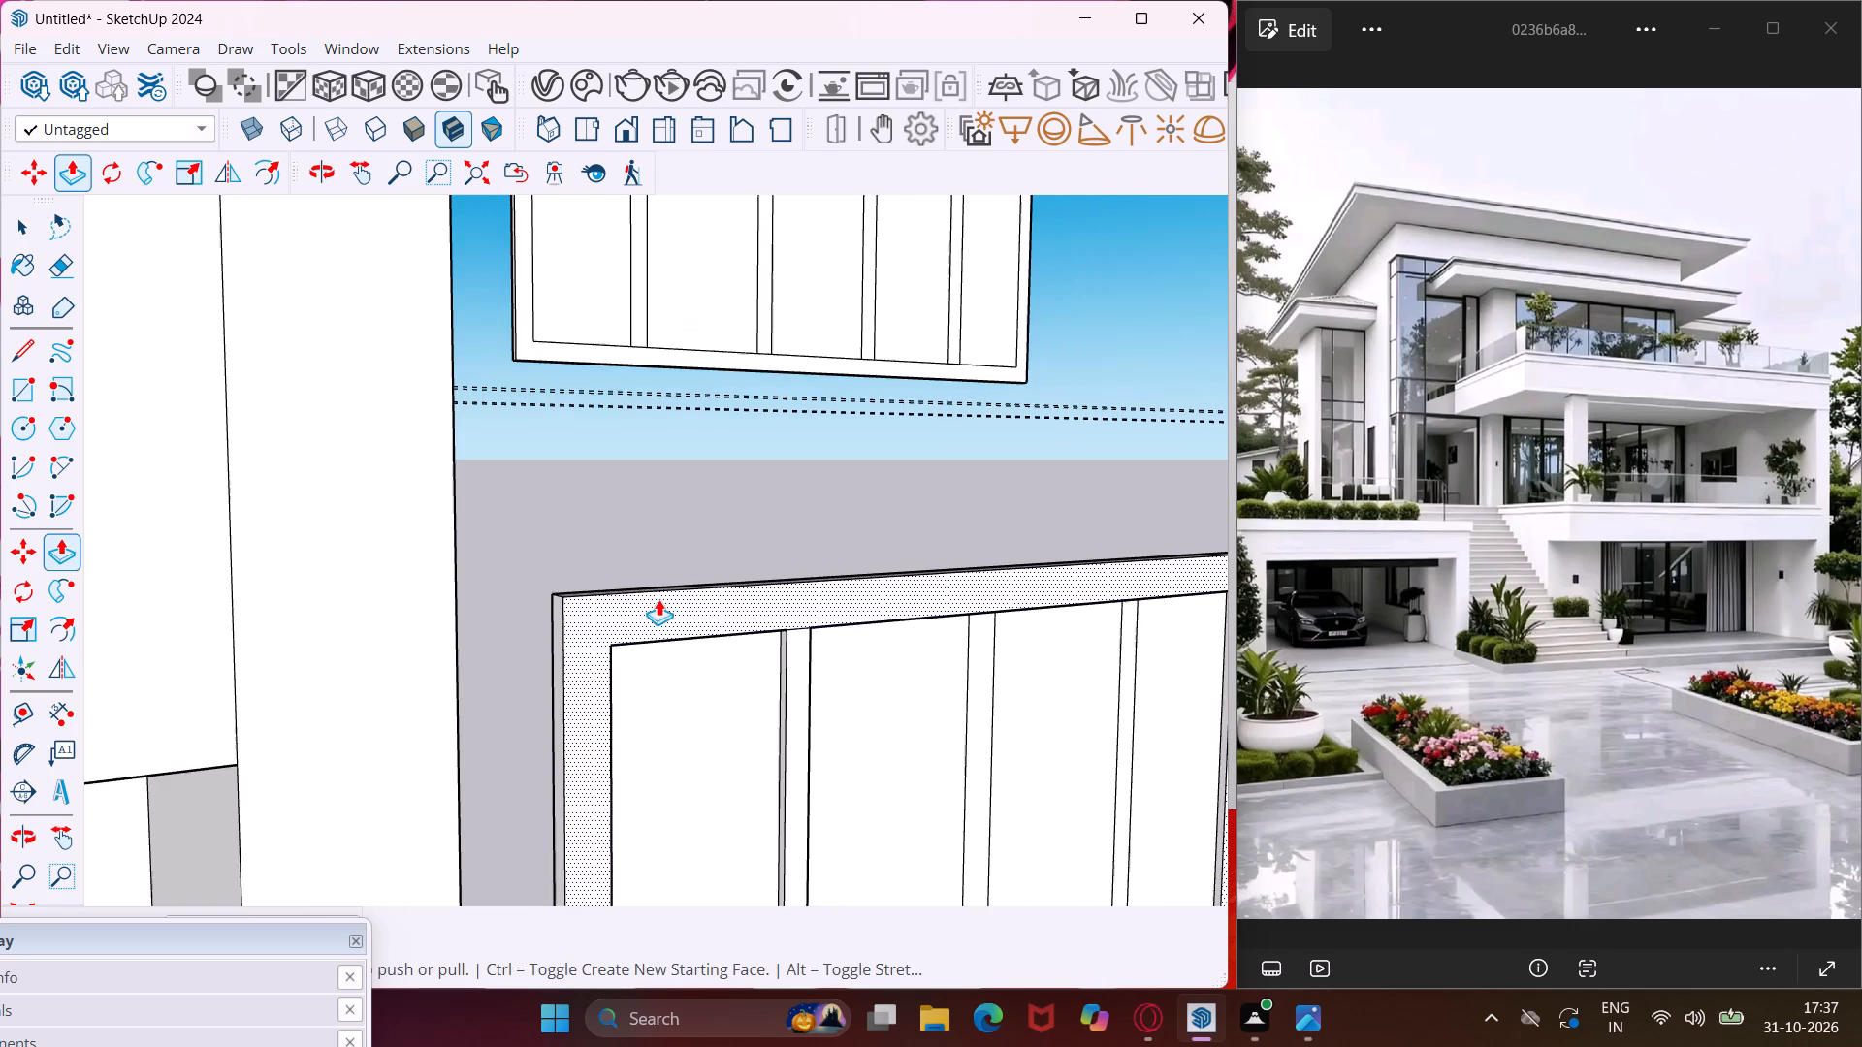
scroll(977, 658, up, 4)
double_click(977, 658)
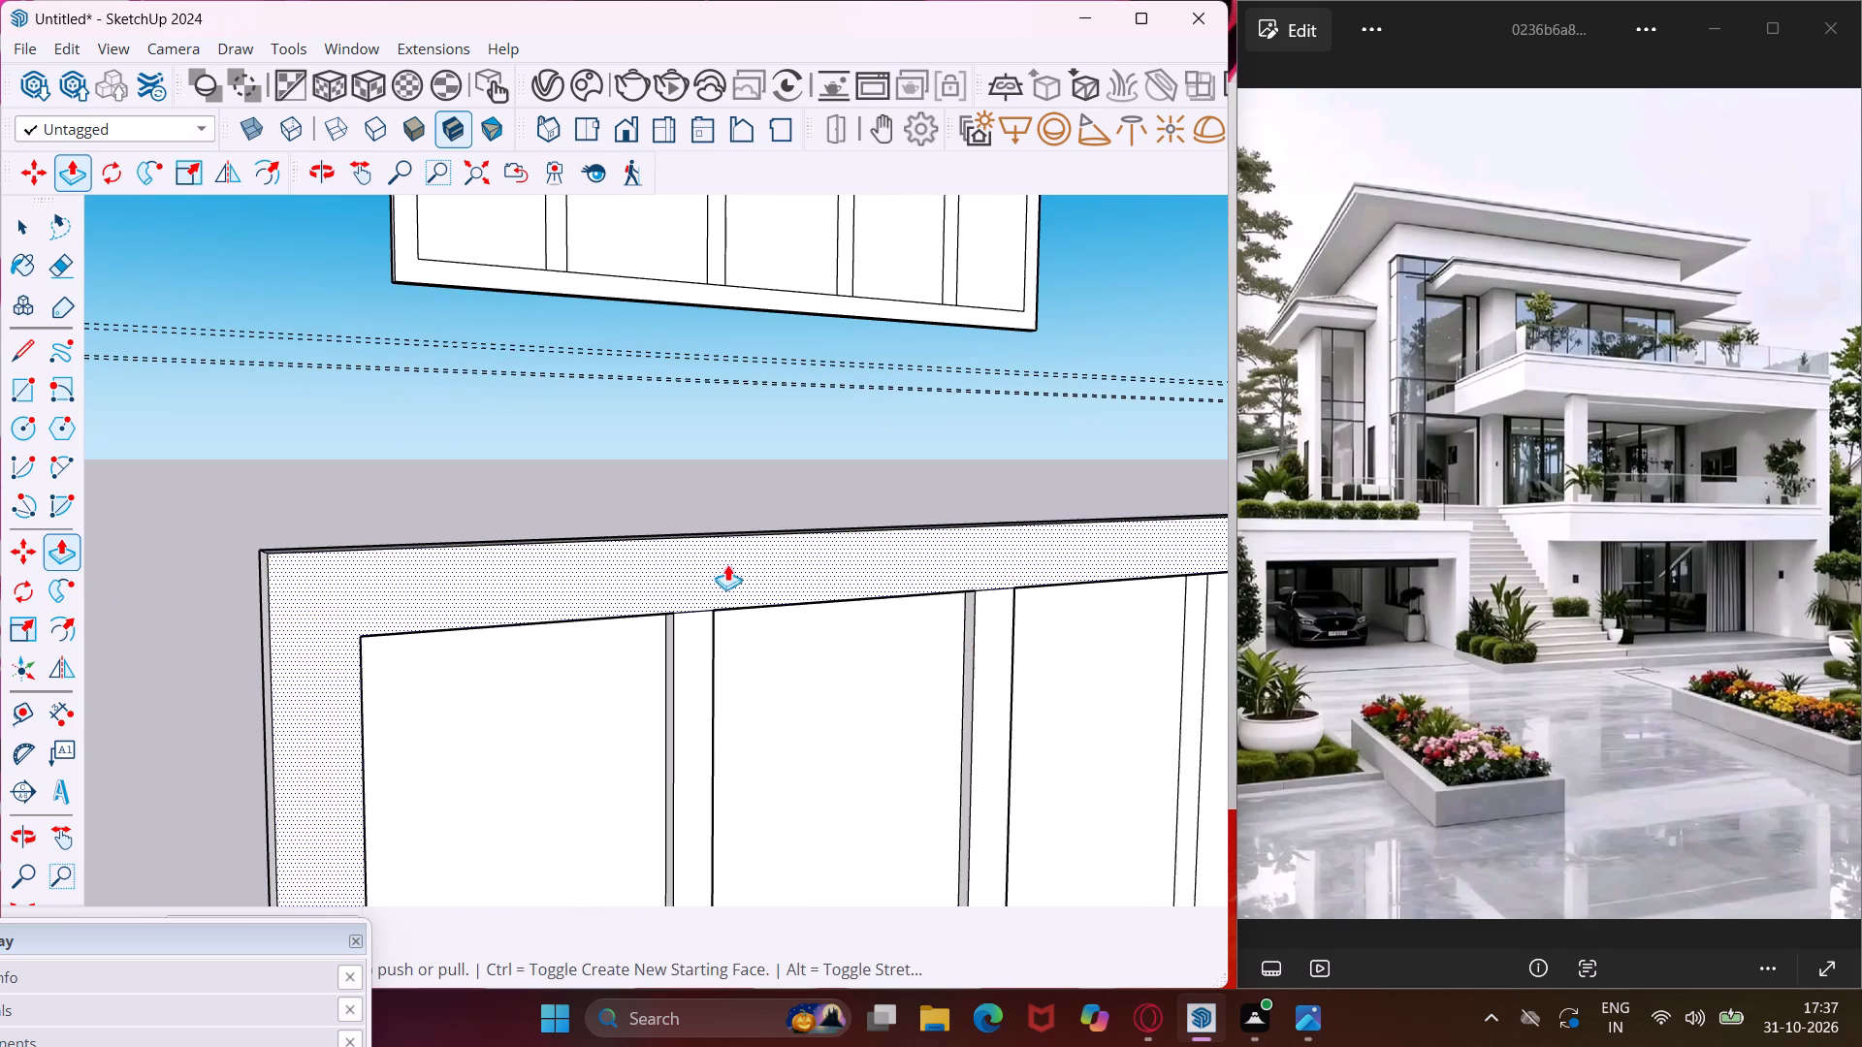
scroll(719, 564, down, 3)
scroll(1091, 633, up, 7)
double_click(1096, 631)
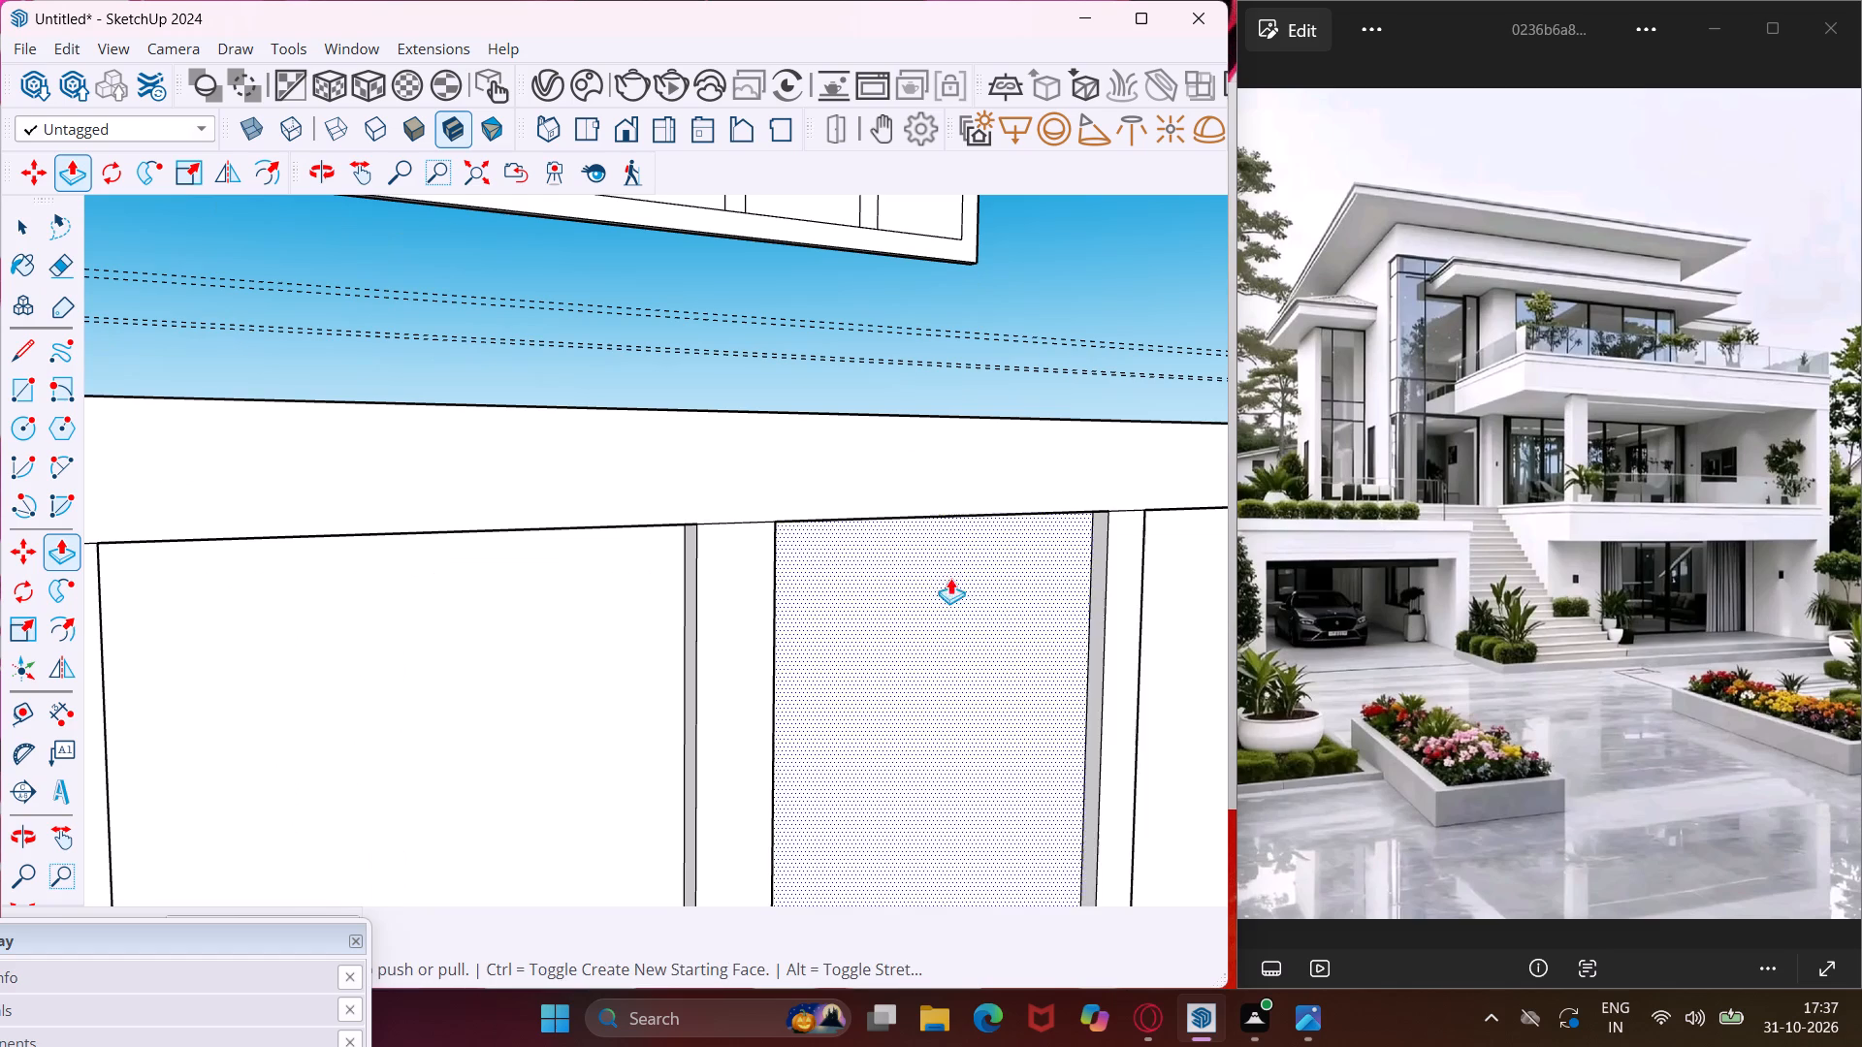
scroll(526, 444, down, 12)
middle_drag(517, 404, 425, 768)
scroll(557, 497, down, 18)
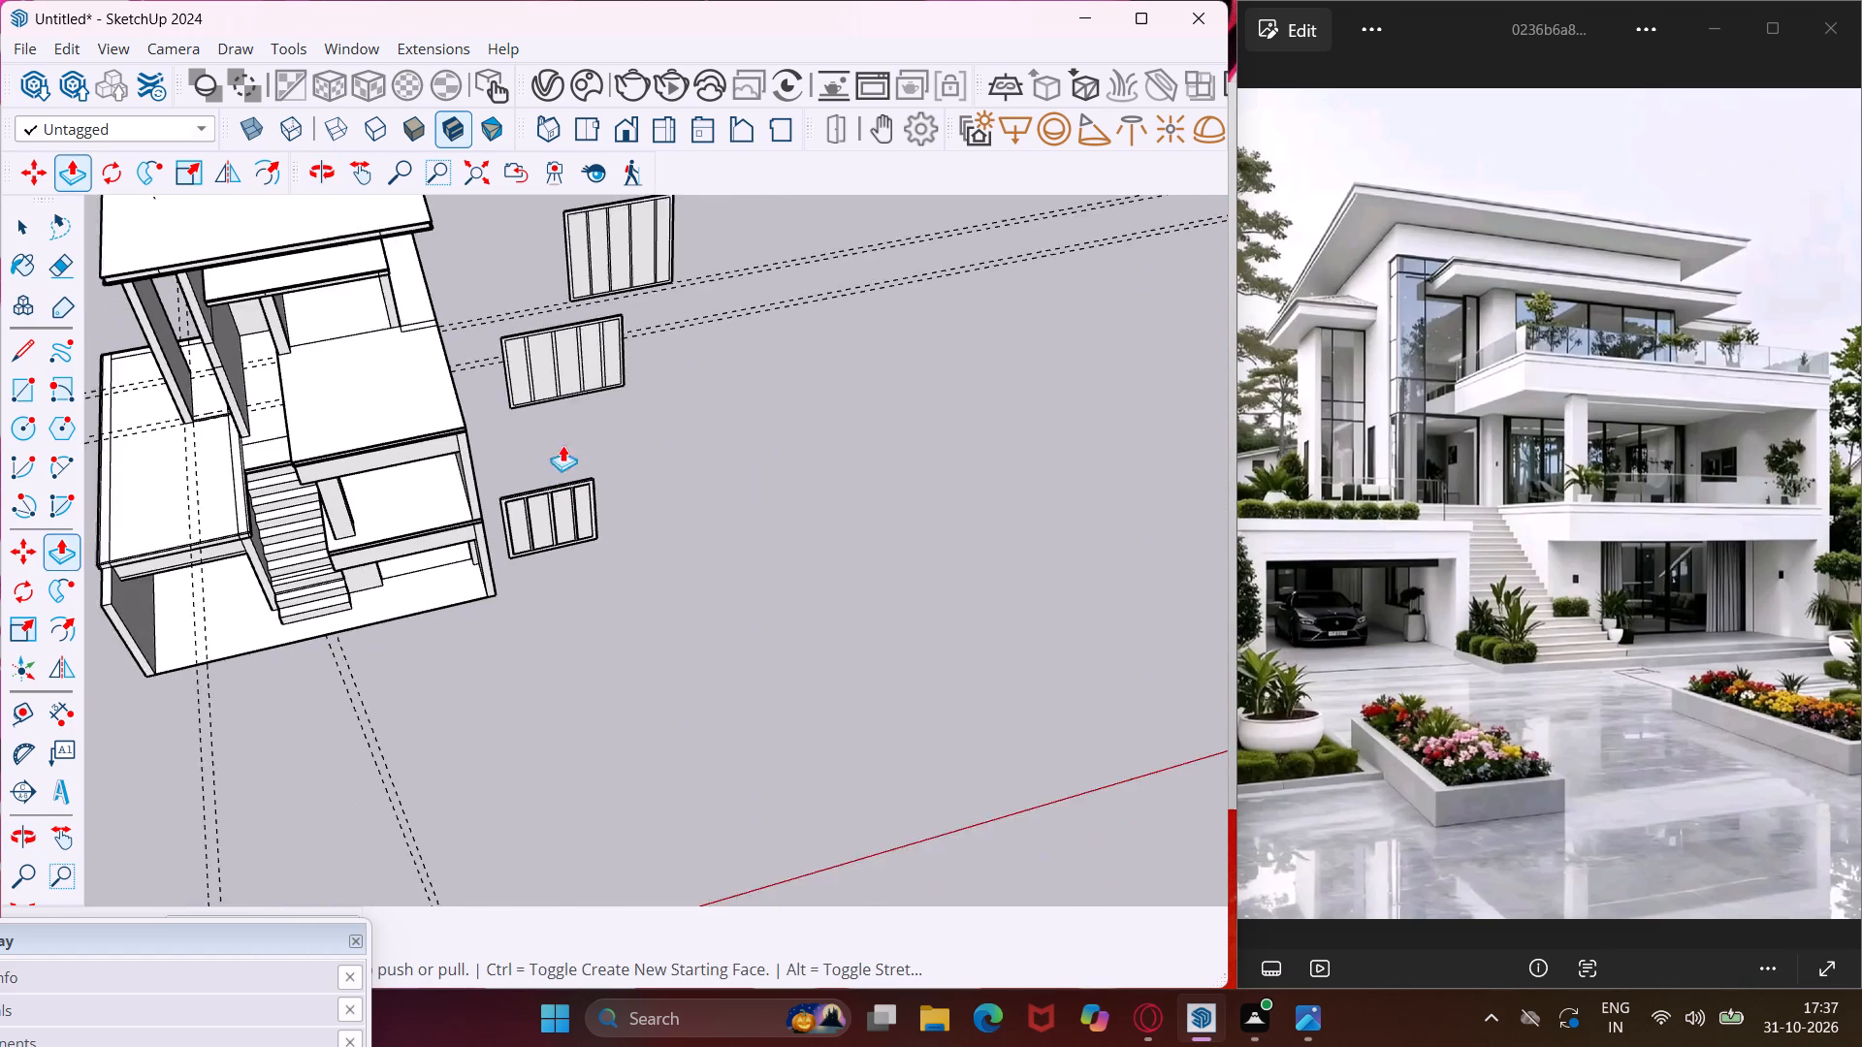
Push/Pull the upper panel's outer frame border outward by the same distance as the lower panel's frame.
scroll(576, 223, up, 12)
scroll(579, 229, up, 9)
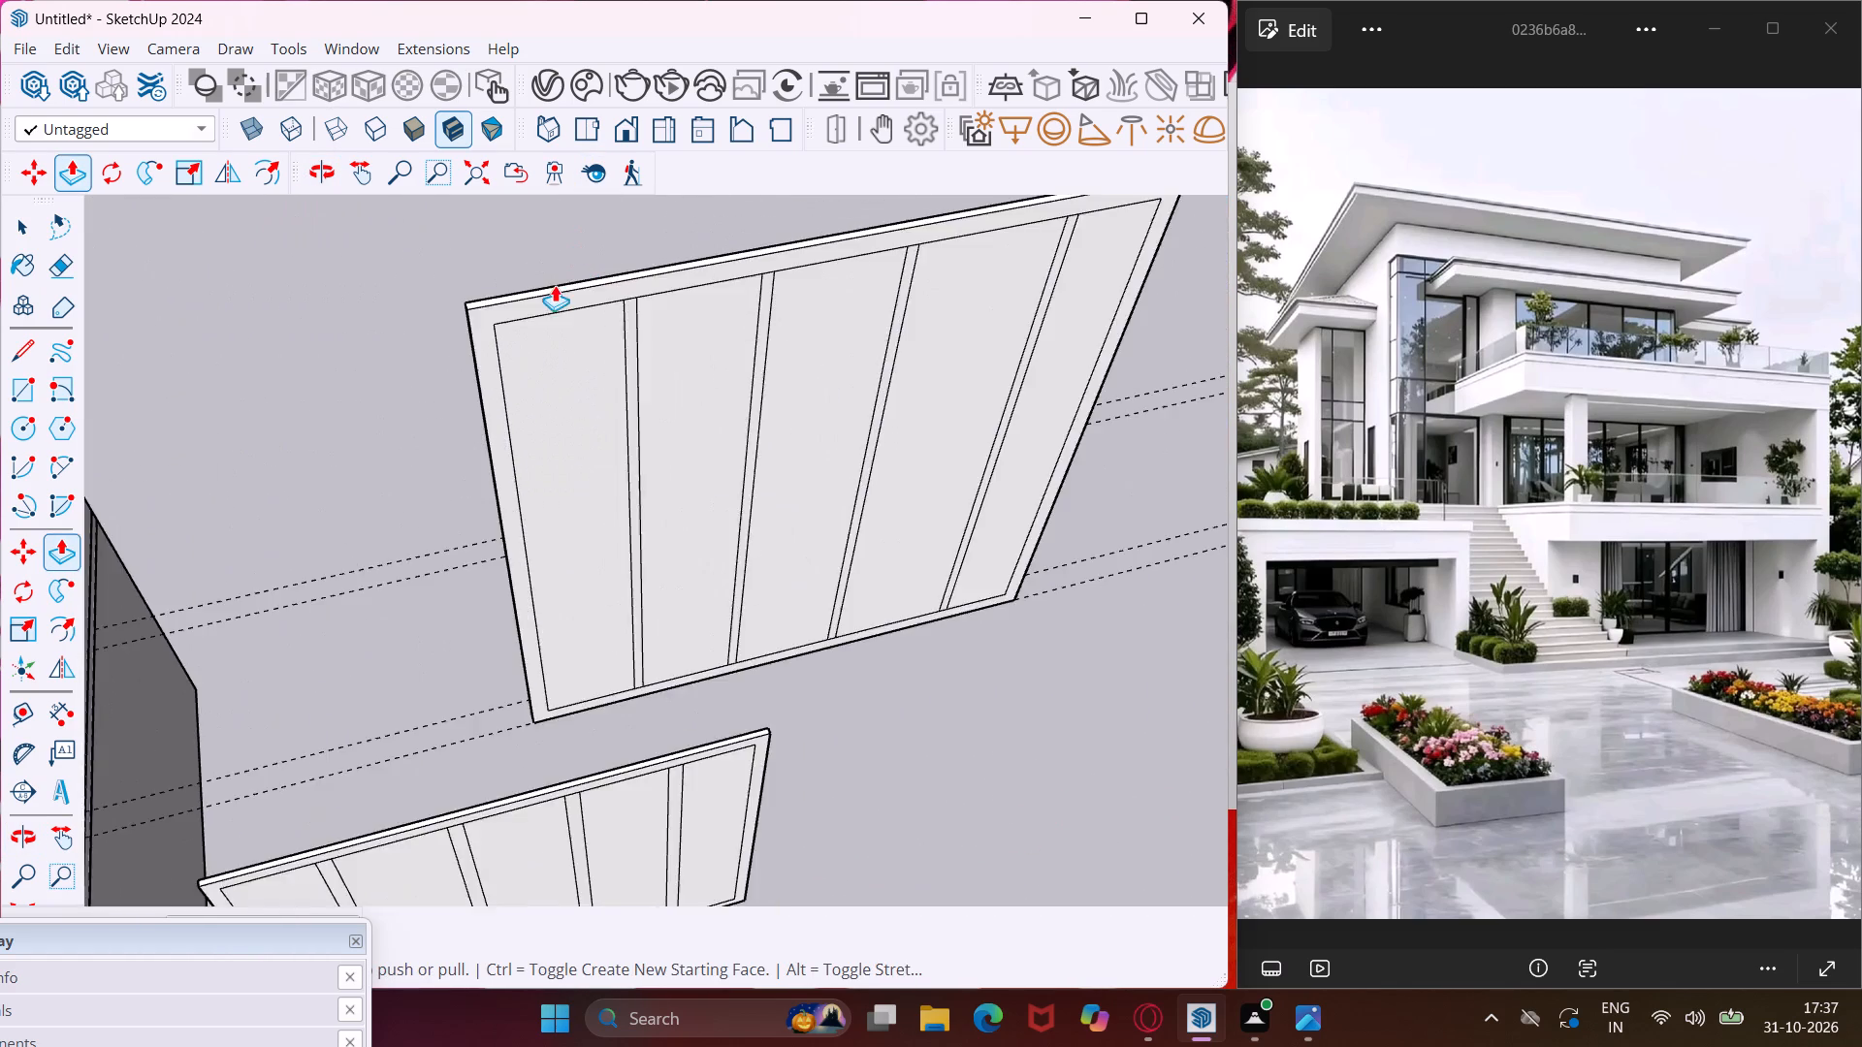
scroll(555, 285, up, 8)
double_click(504, 324)
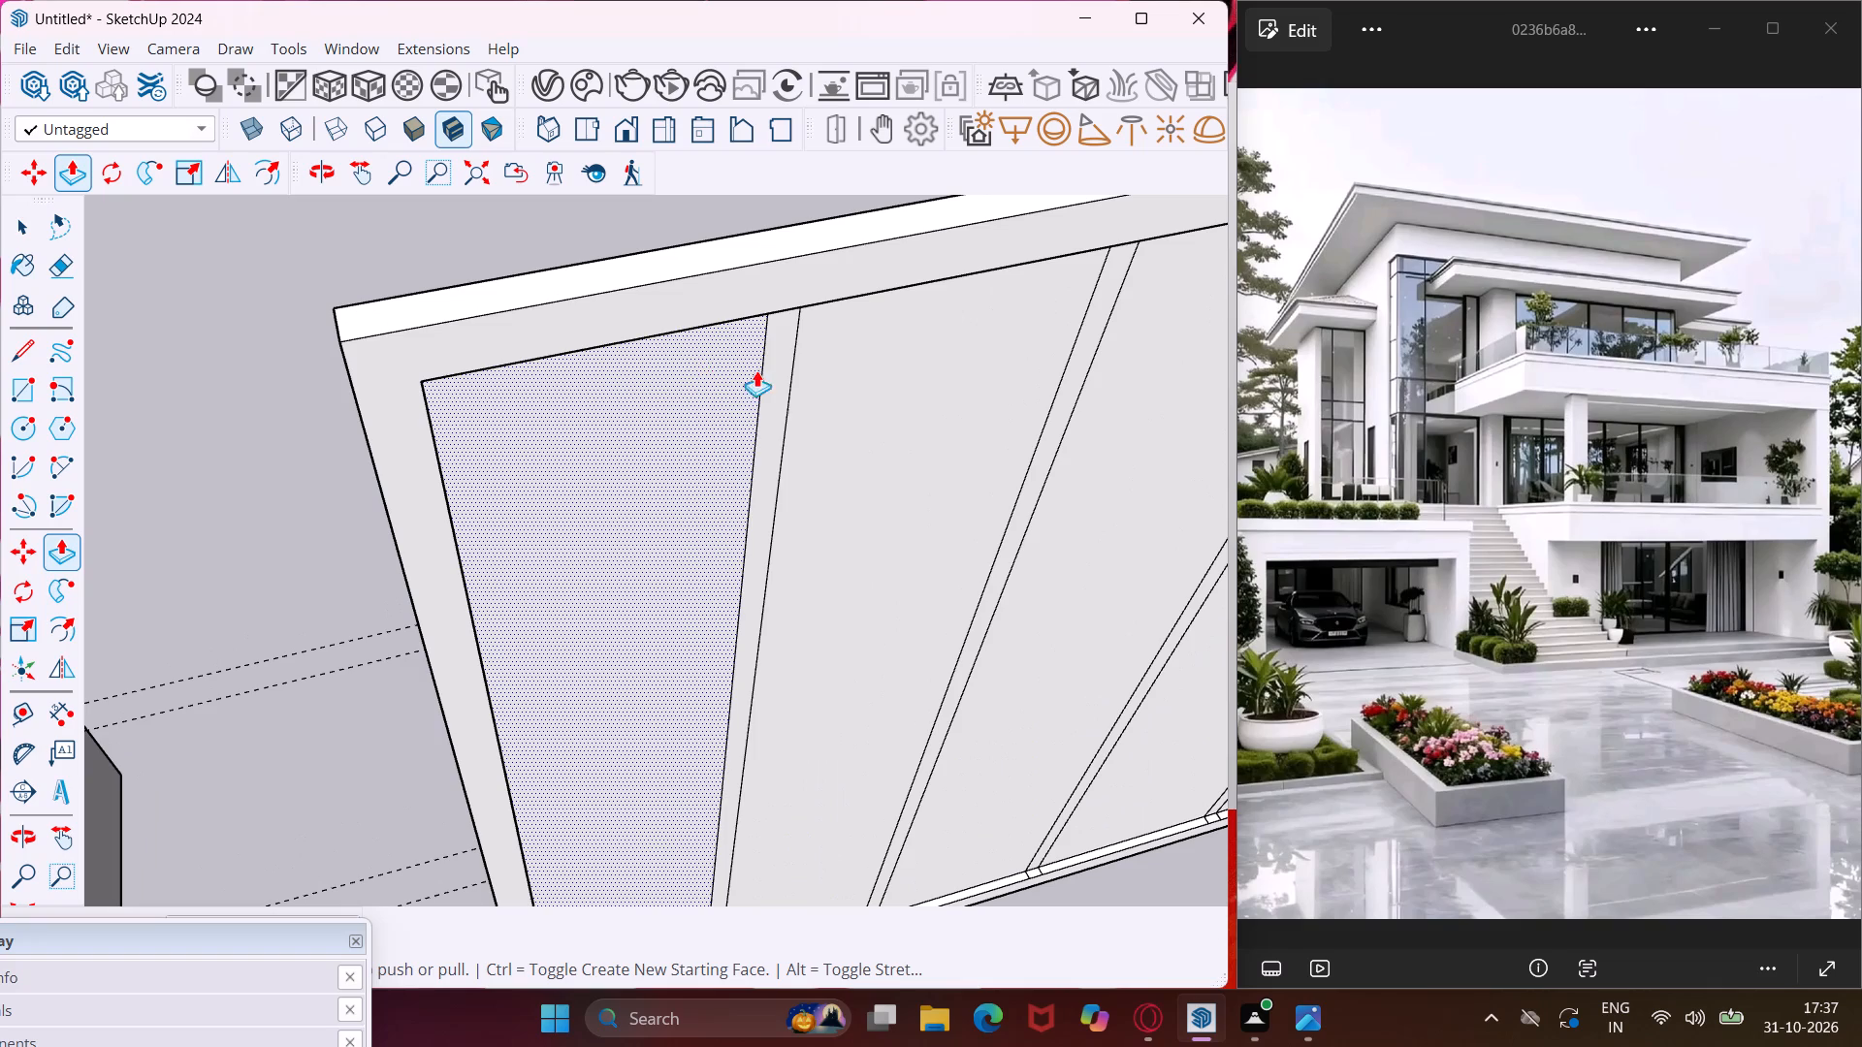
Extrude the upper panel's four mullion strips outward by the same distance as its frame border.
double_click(775, 378)
scroll(561, 312, down, 5)
scroll(673, 318, down, 3)
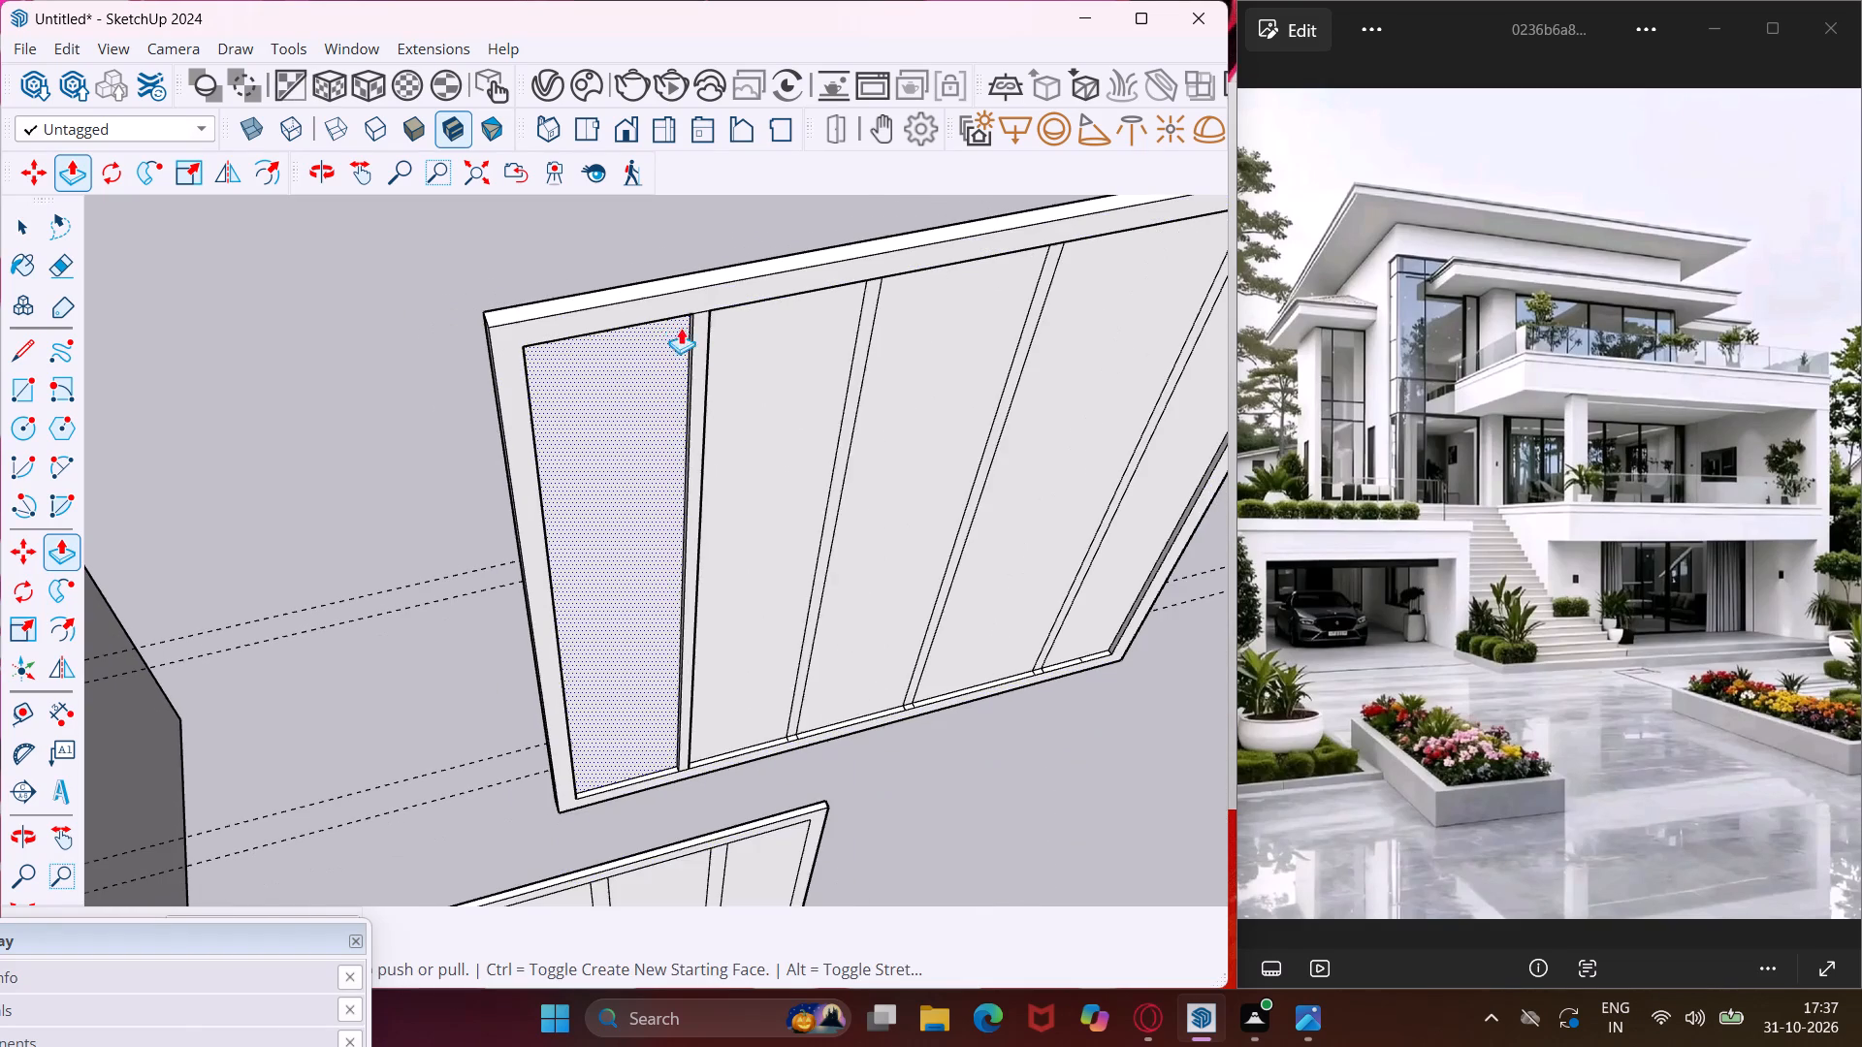
scroll(1097, 489, up, 9)
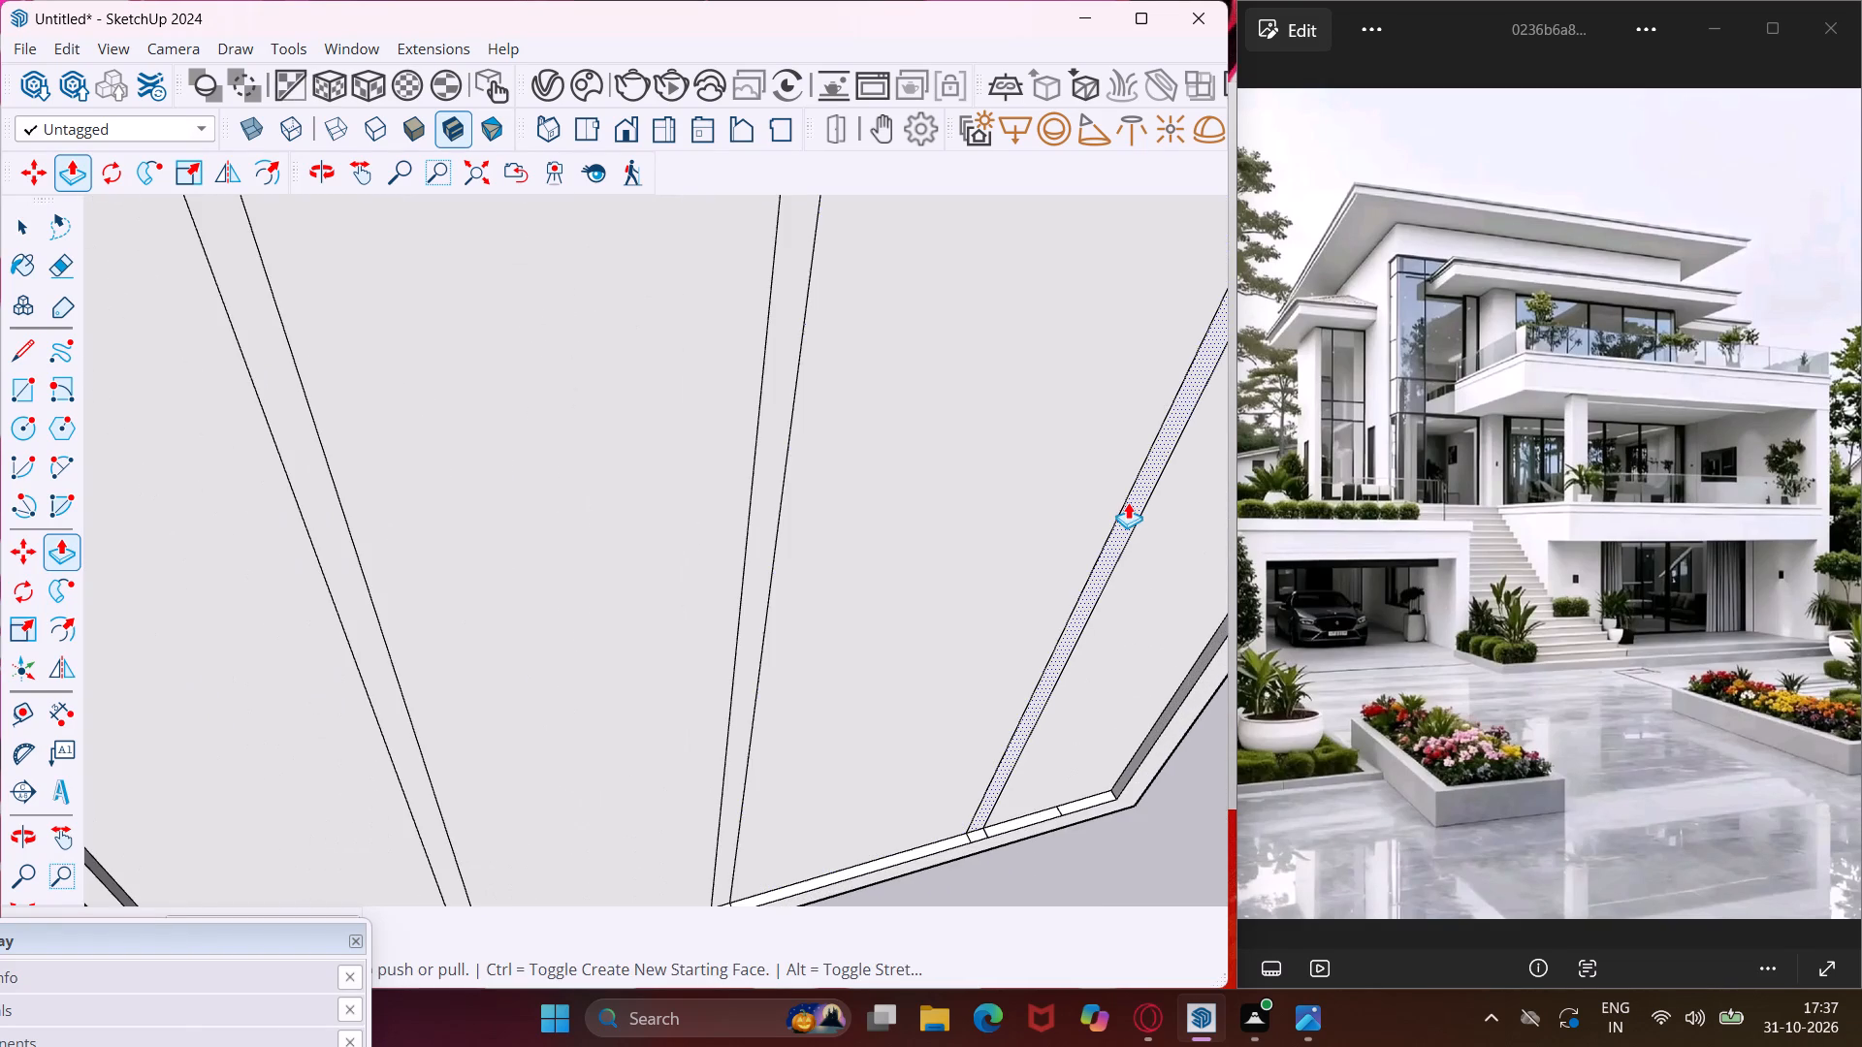
double_click(1130, 503)
double_click(756, 492)
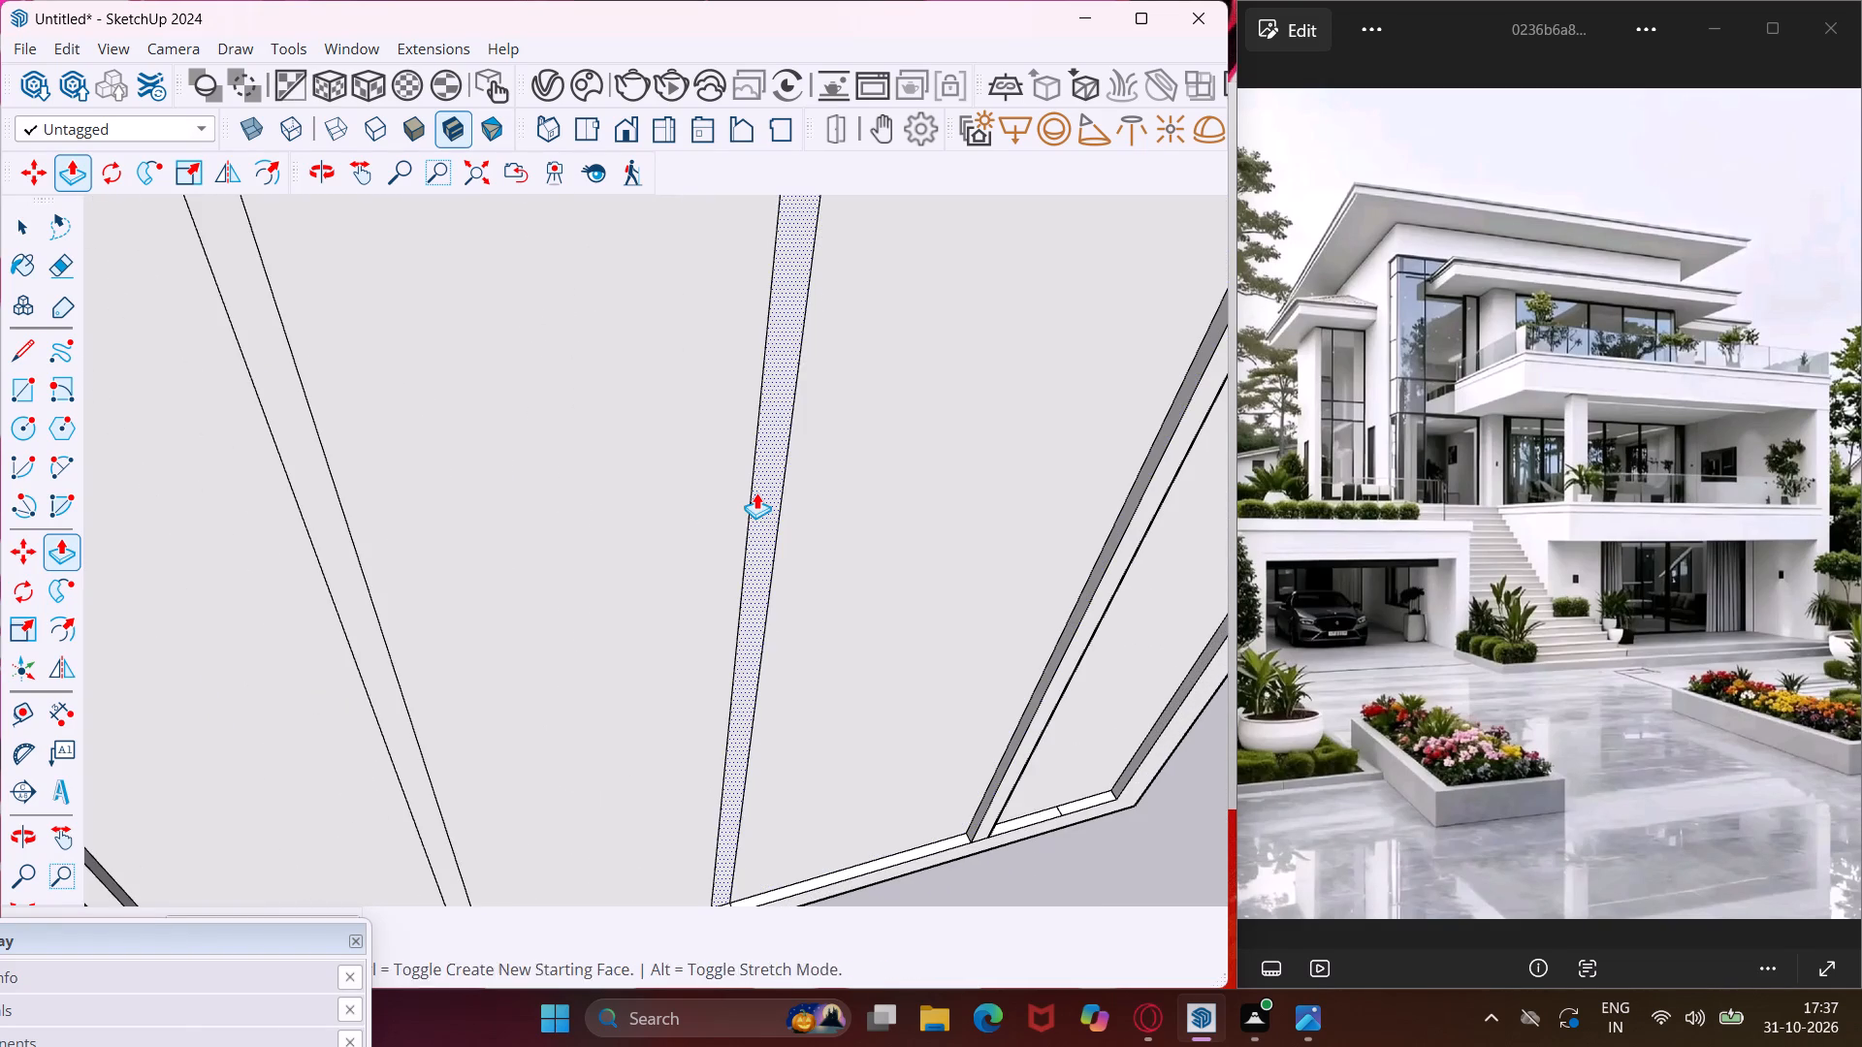
double_click(339, 568)
Push/Pull the middle panel's outer frame border outward by the same distance used on the other two panels.
scroll(443, 497, down, 4)
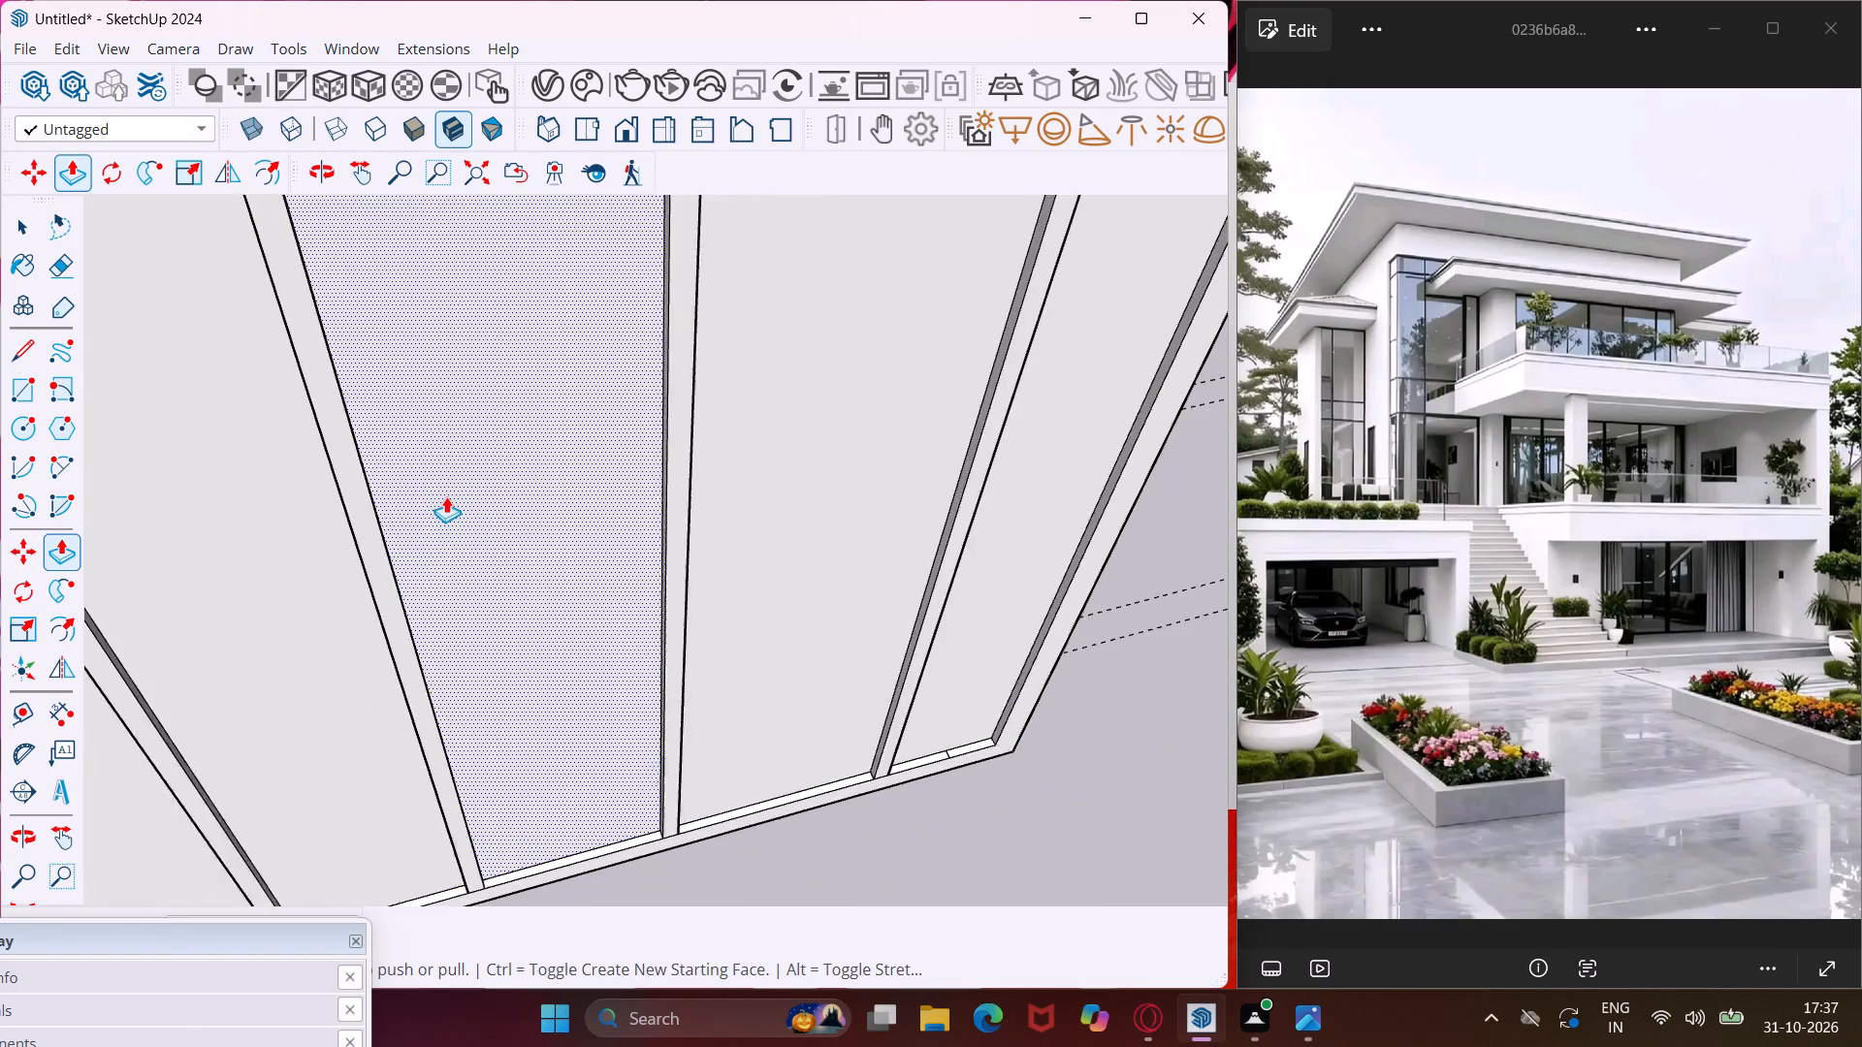
scroll(446, 496, down, 6)
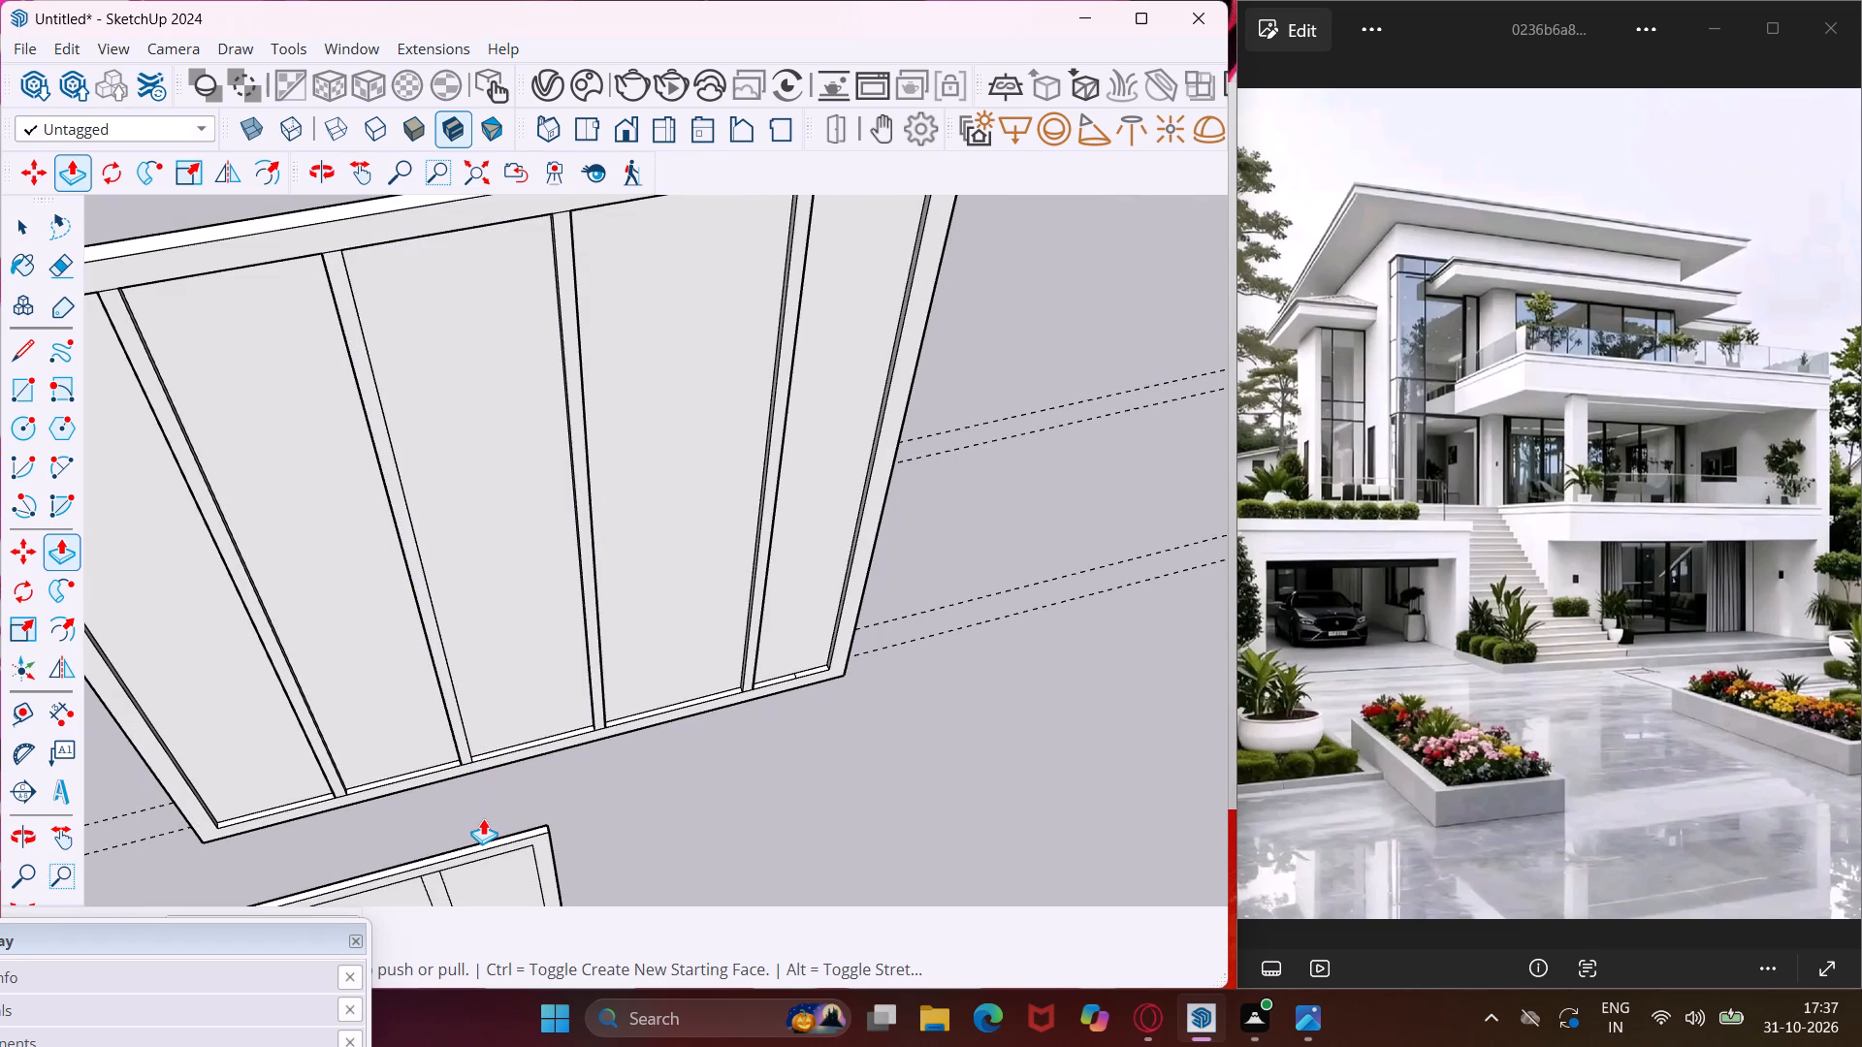
middle_drag(483, 818, 527, 601)
scroll(527, 601, down, 6)
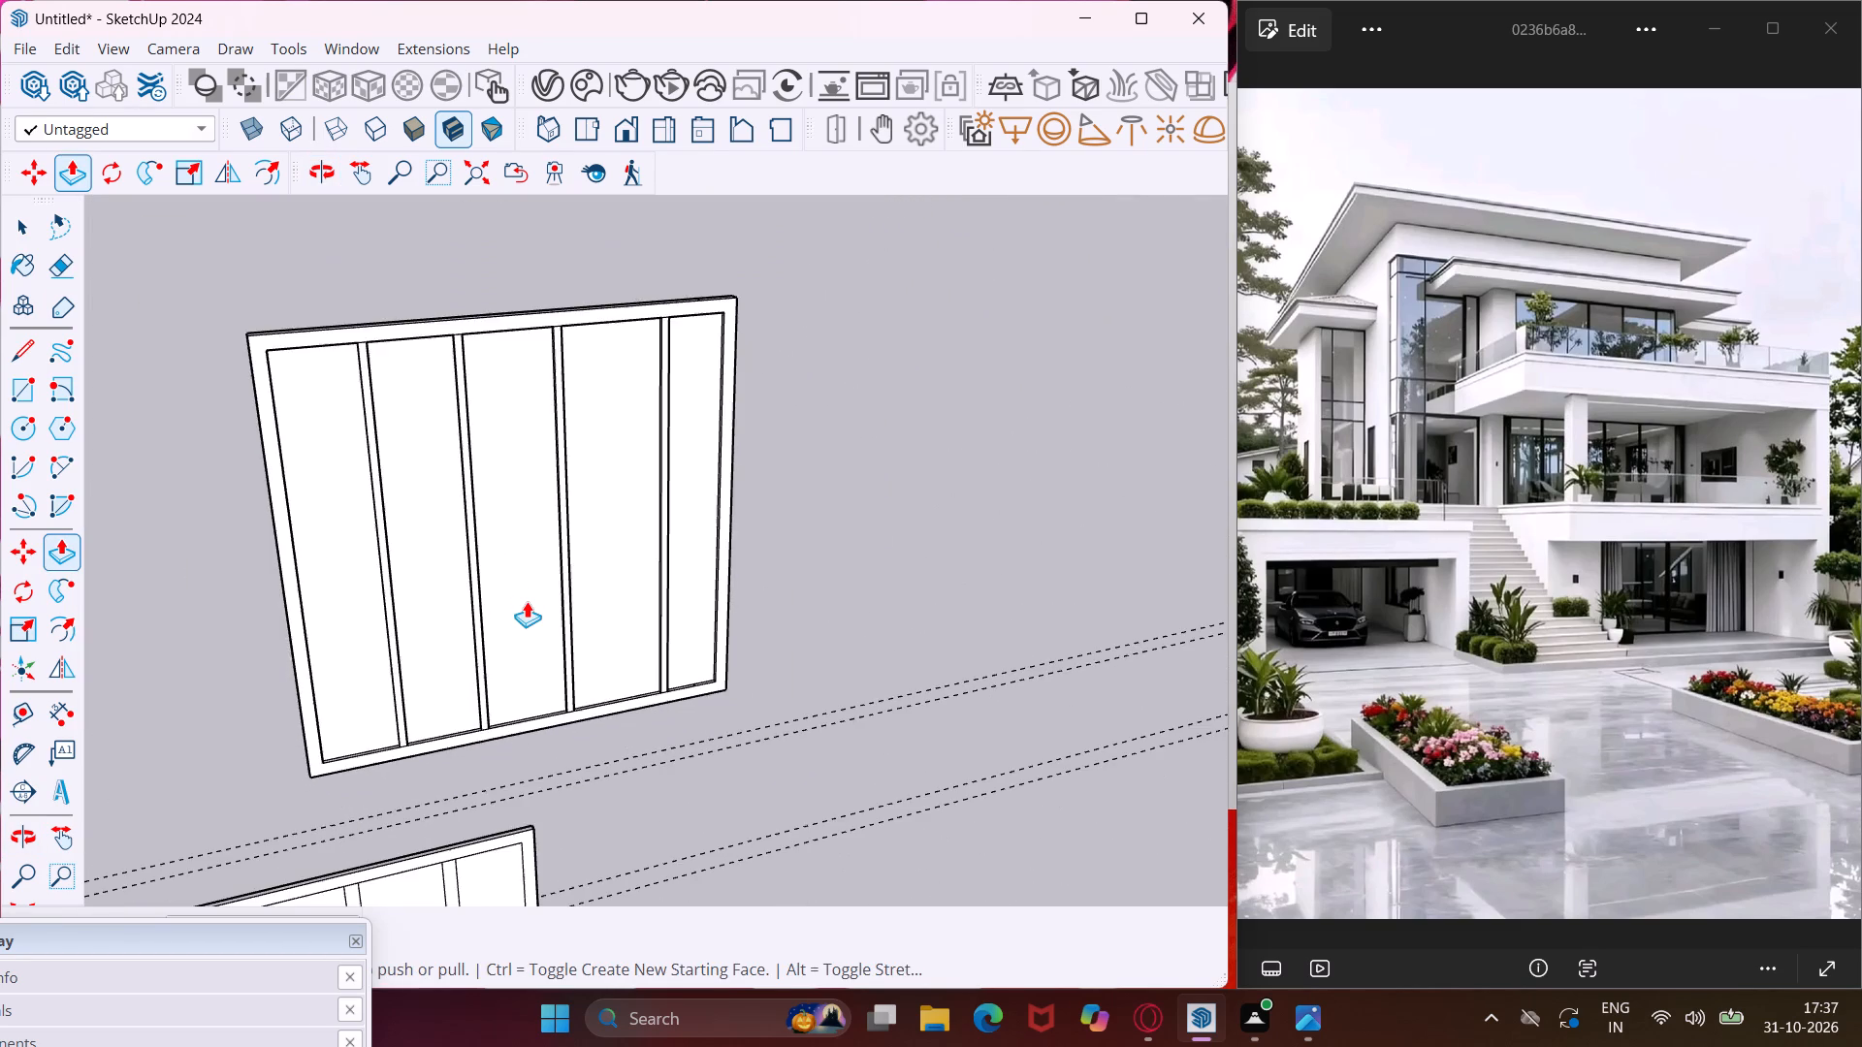
scroll(527, 601, down, 10)
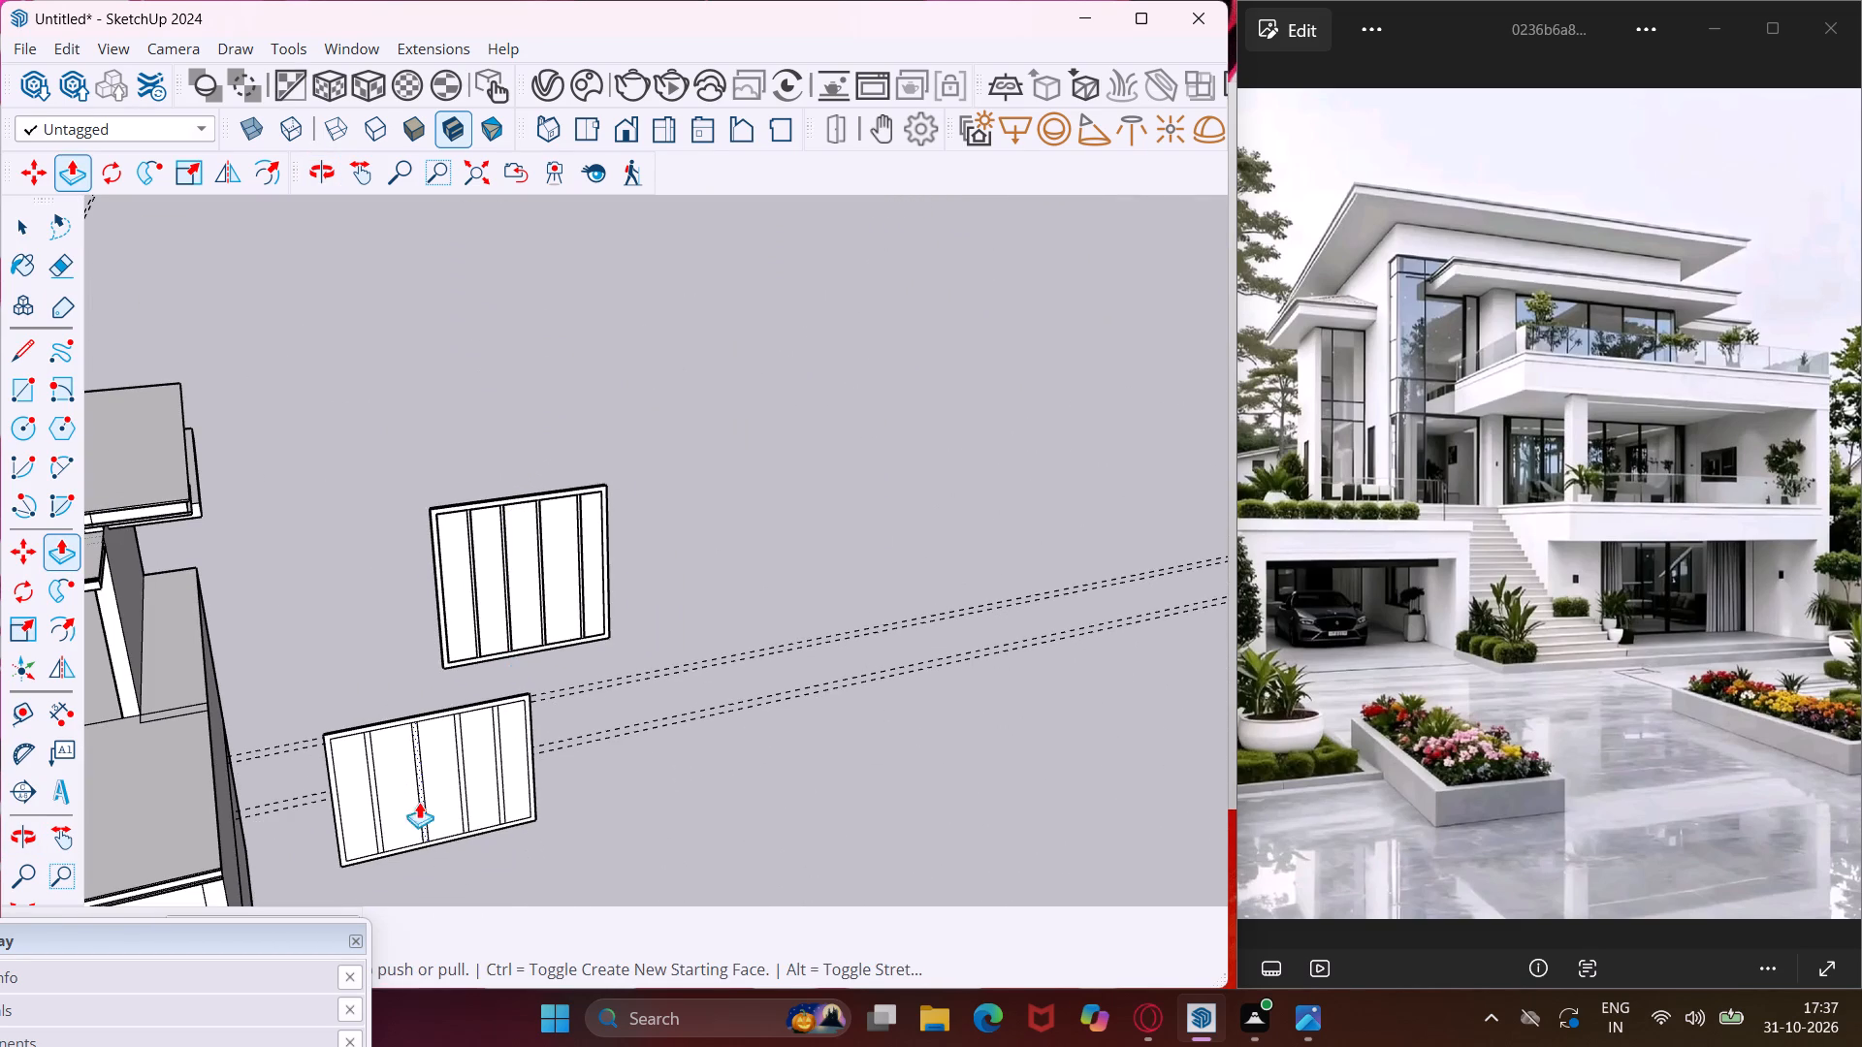
scroll(355, 853, up, 5)
scroll(317, 778, up, 4)
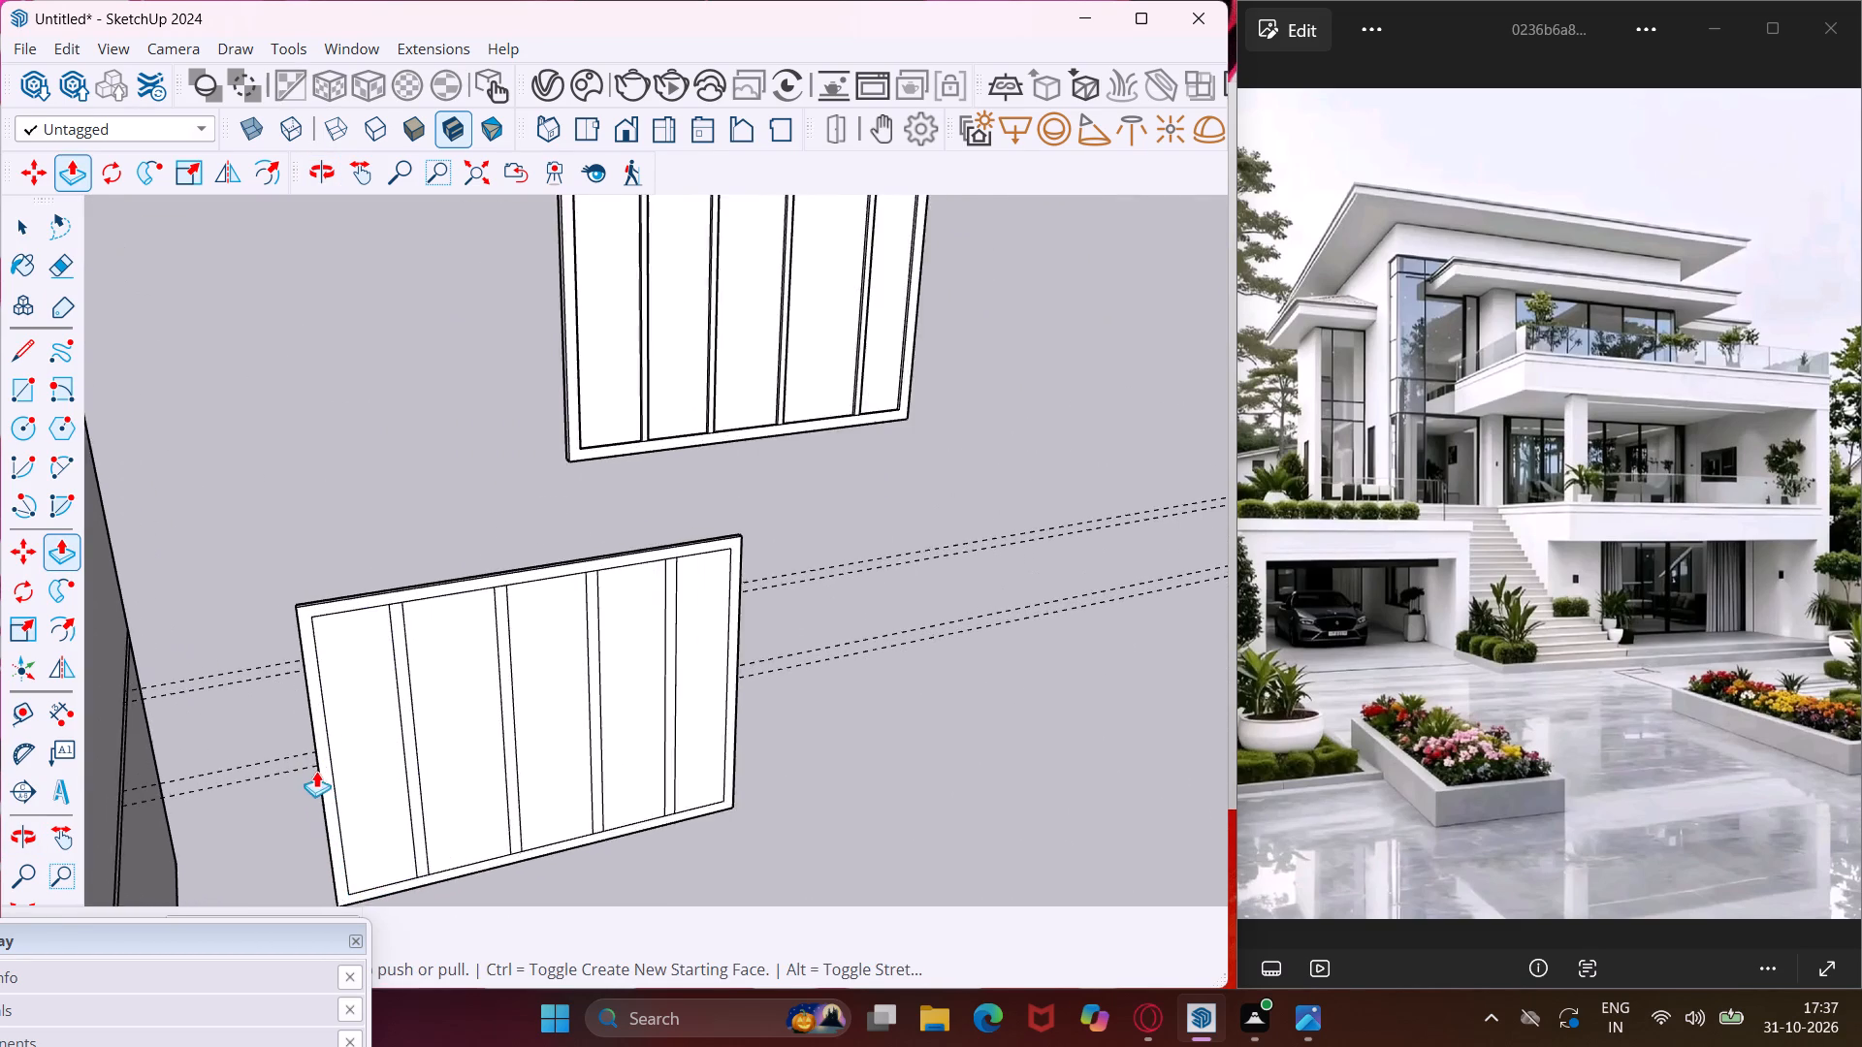
scroll(323, 666, up, 12)
double_click(295, 543)
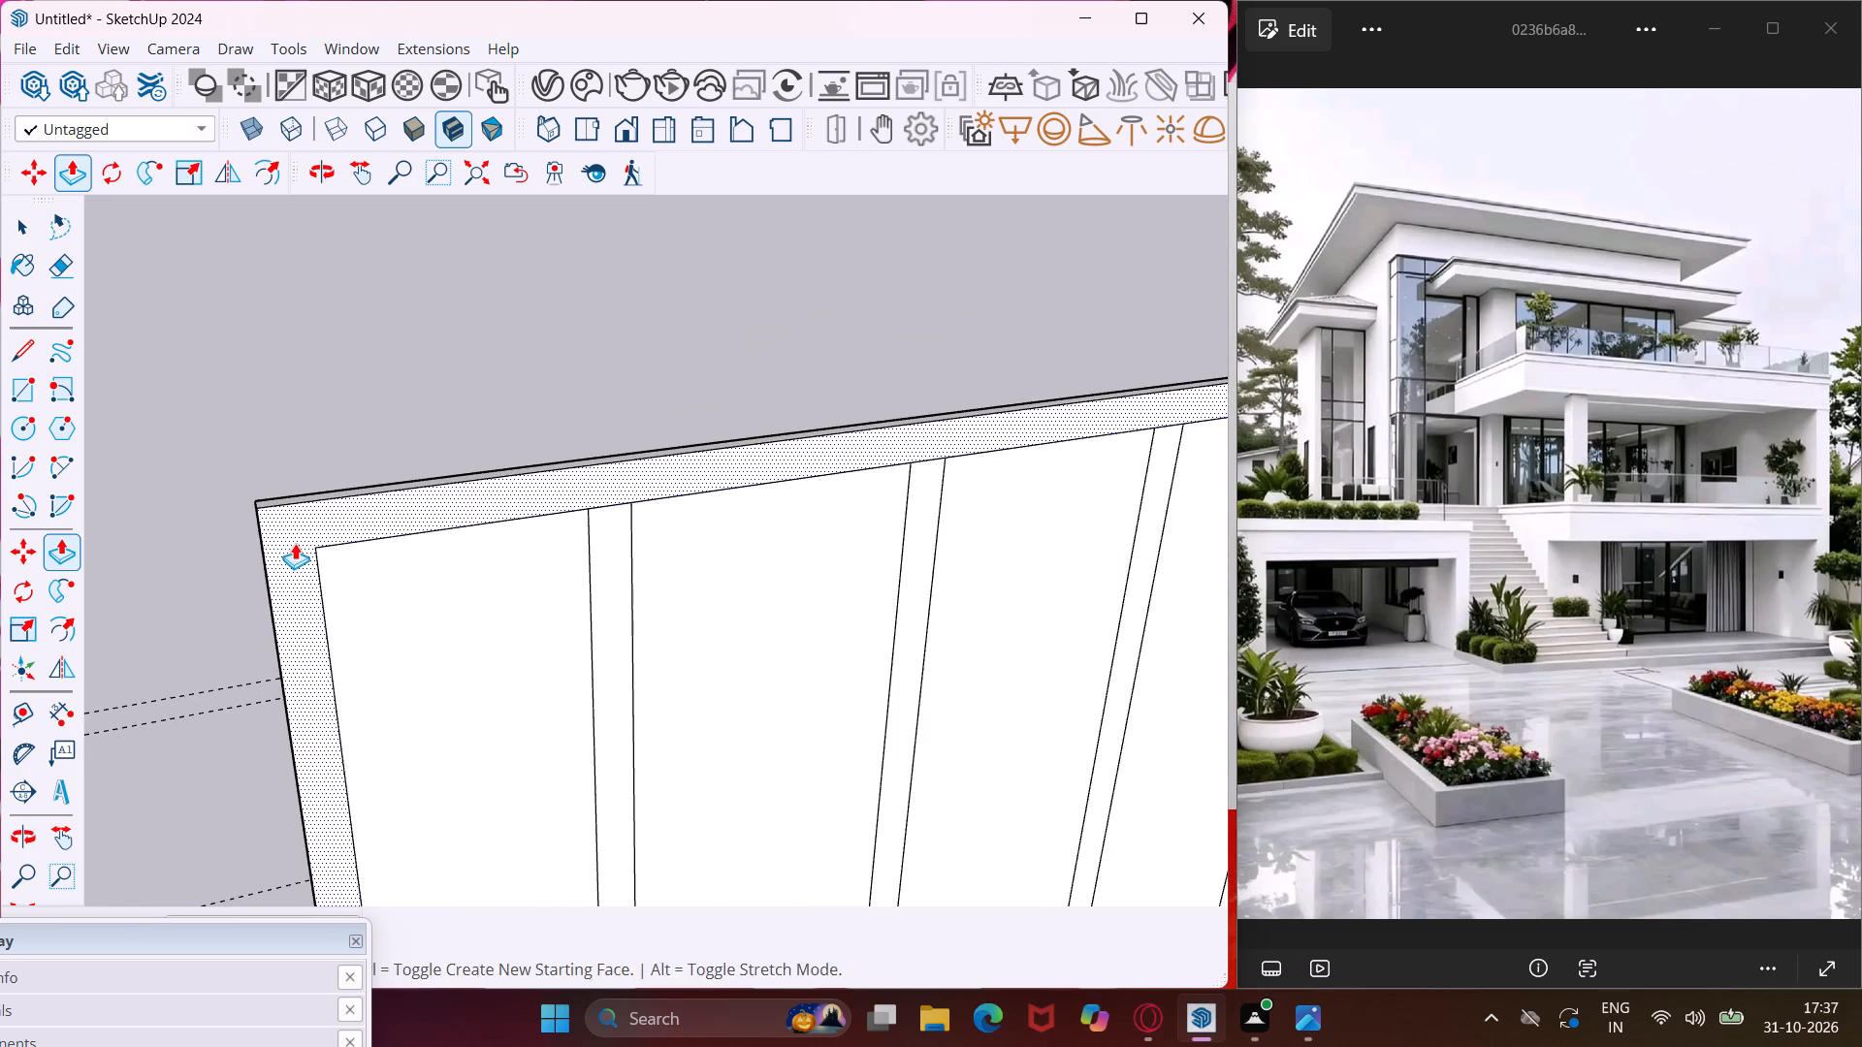
Extrude the middle panel's four mullion strips outward by the same distance as its frame border.
double_click(604, 621)
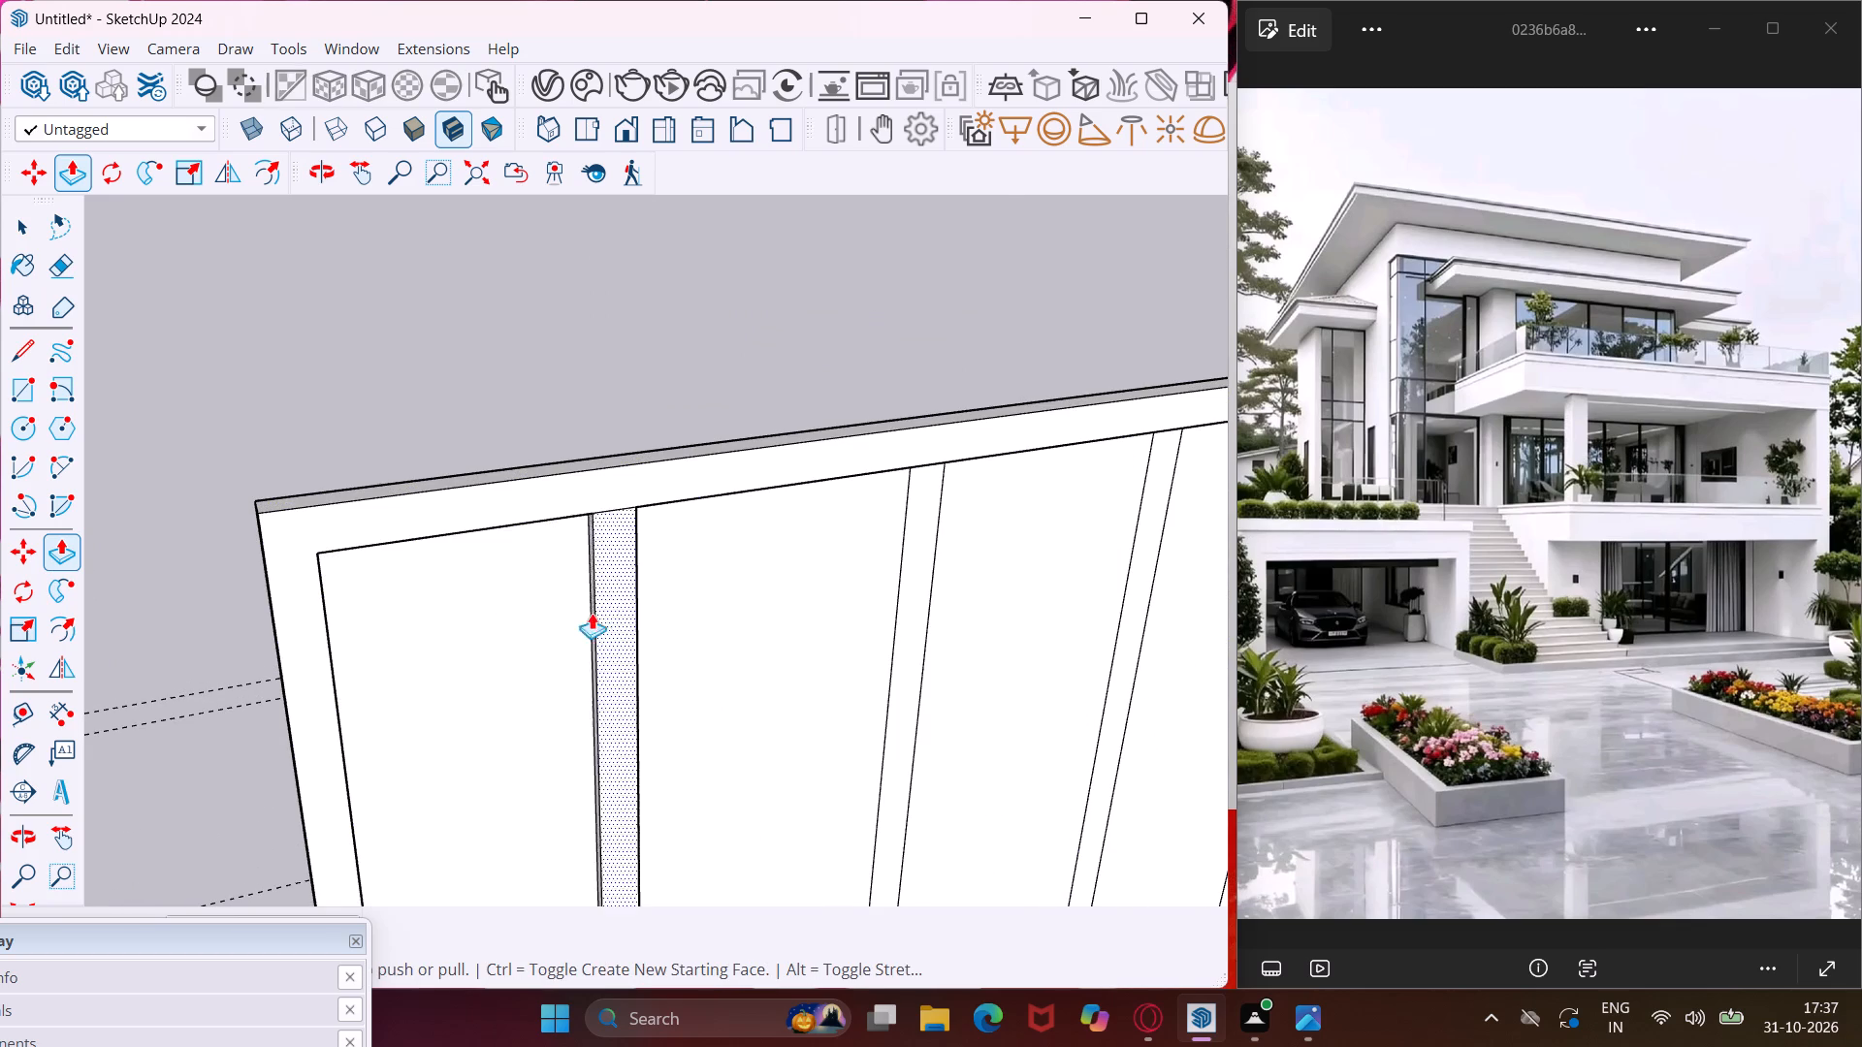
scroll(438, 573, down, 6)
scroll(735, 581, up, 7)
double_click(734, 578)
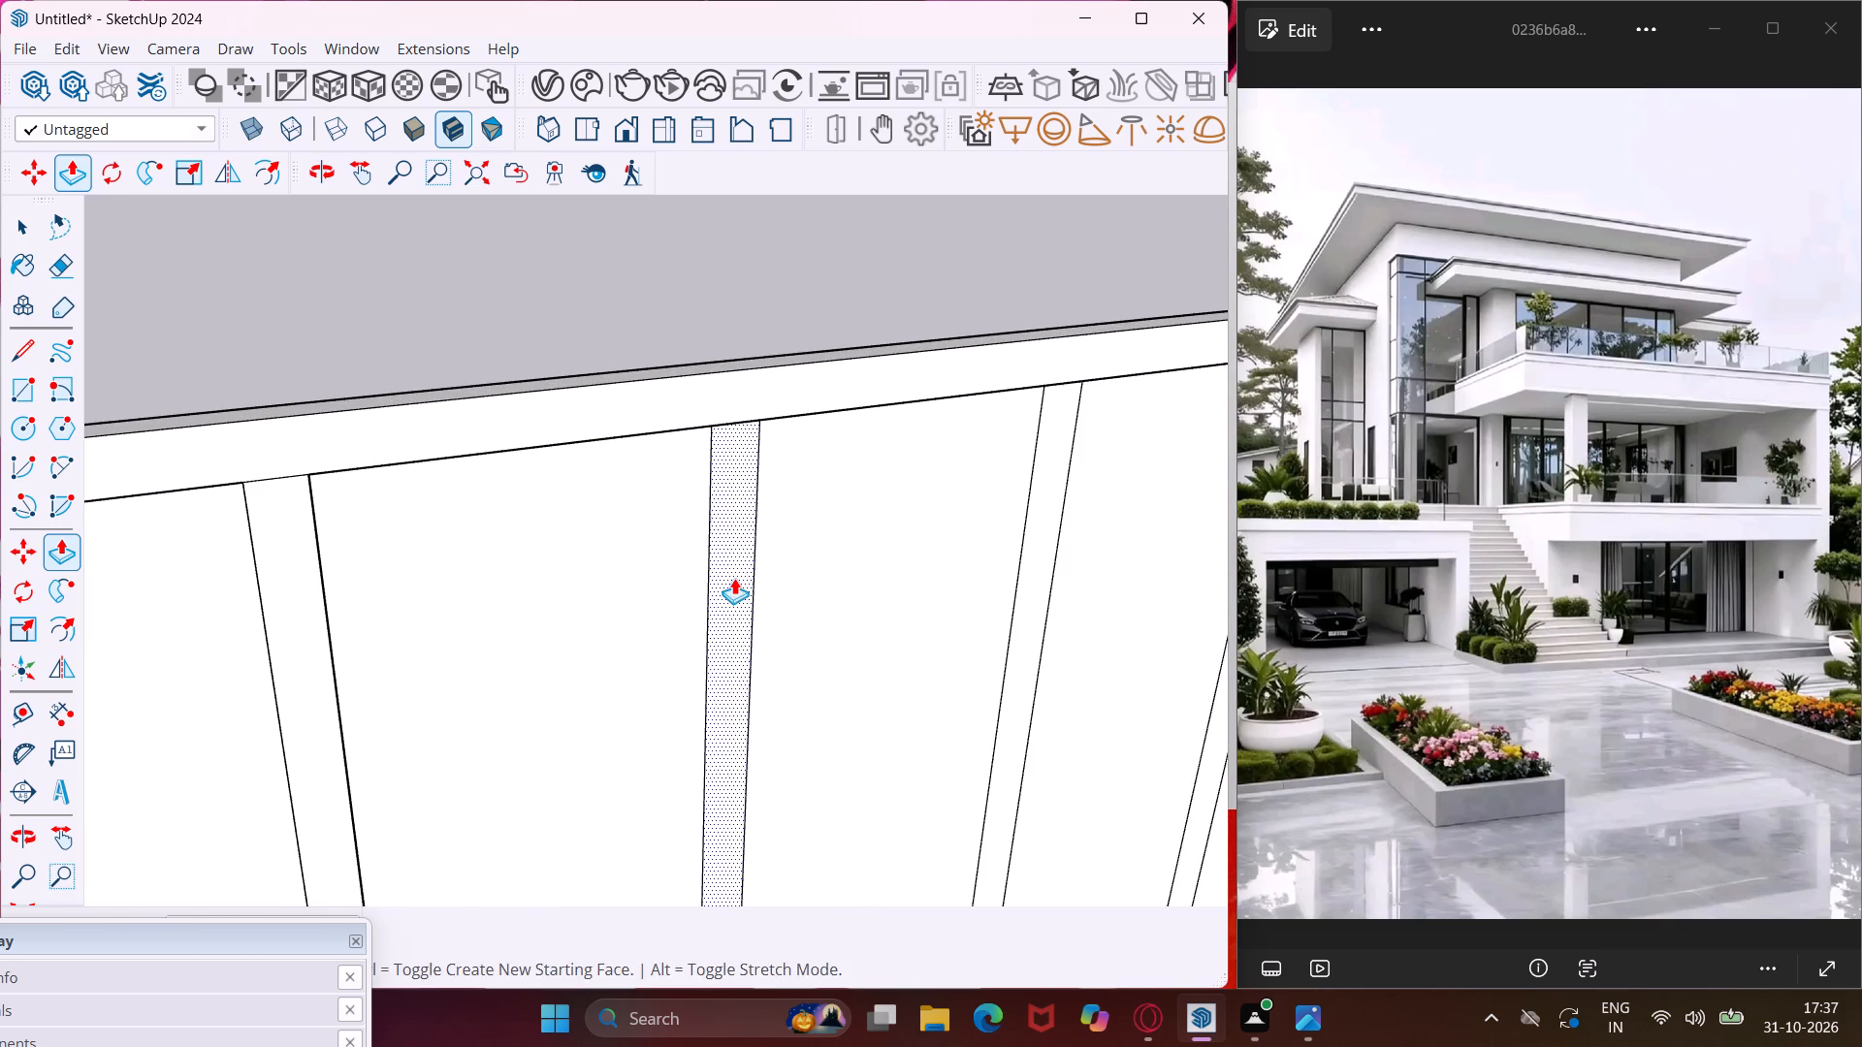
scroll(502, 495, down, 5)
scroll(1034, 465, up, 3)
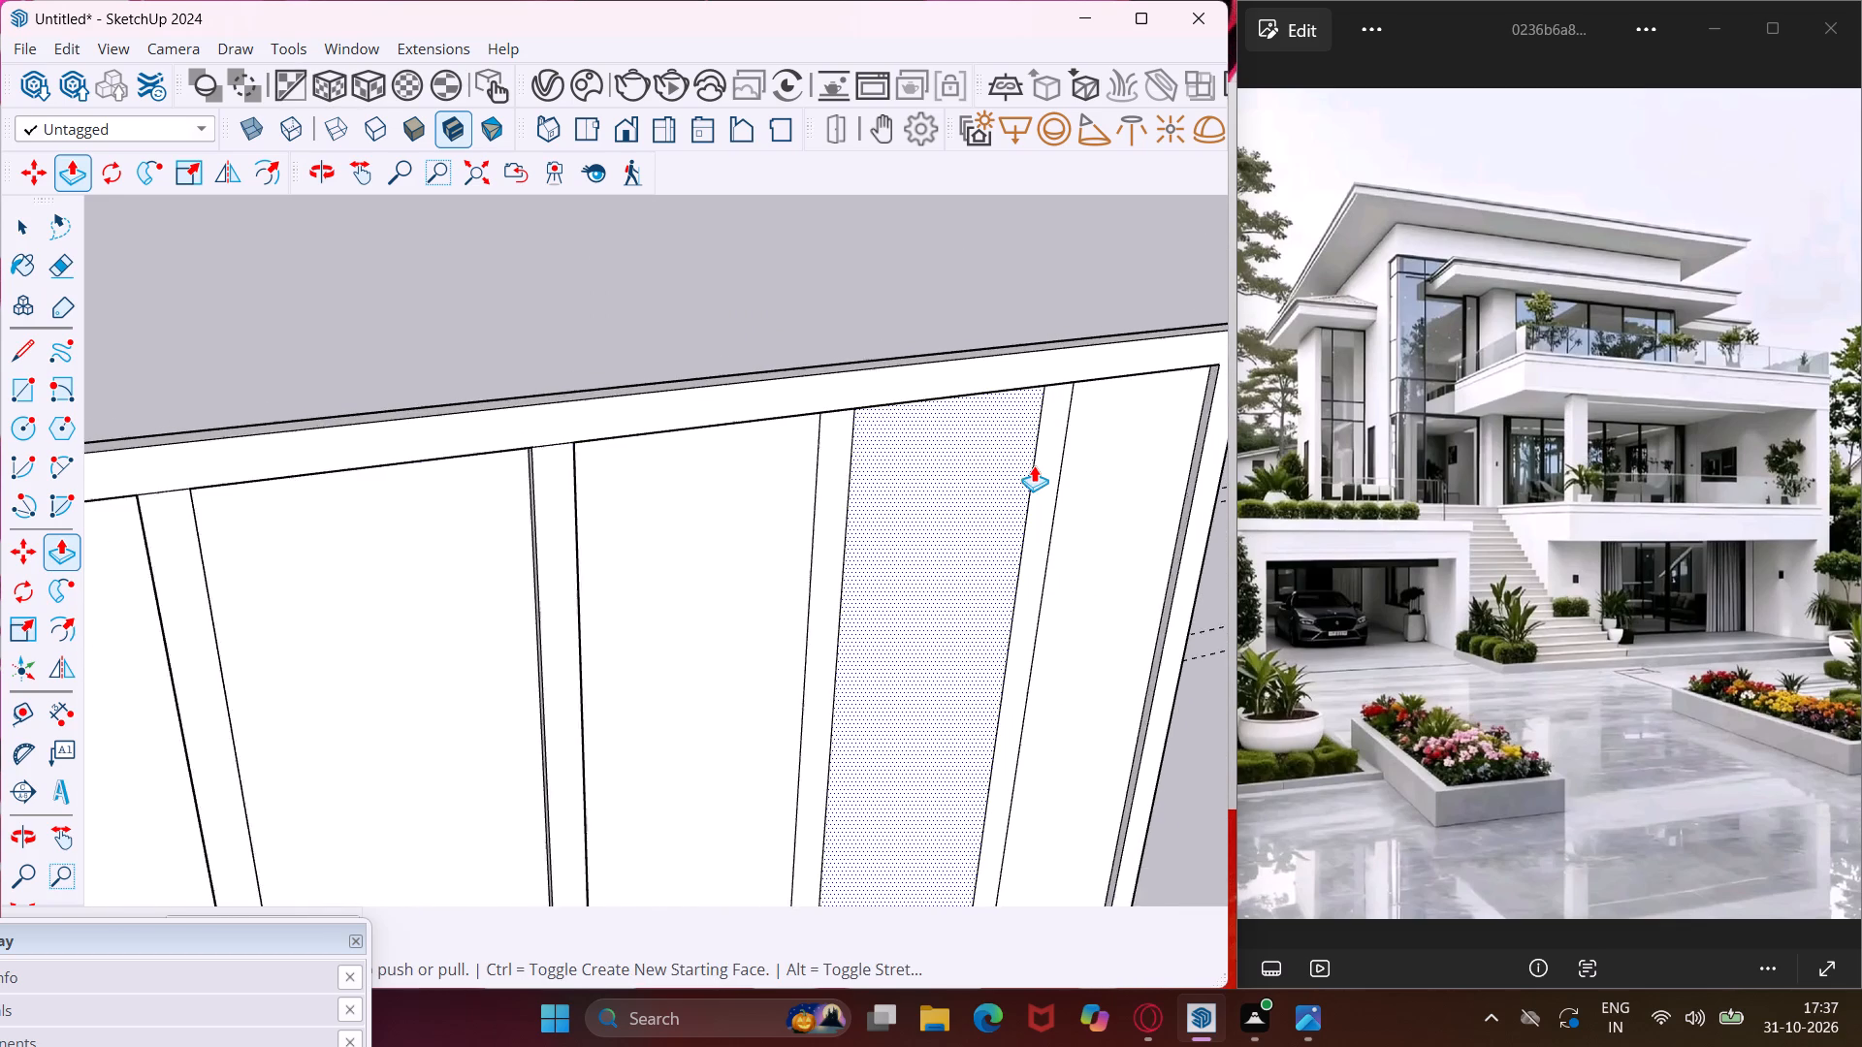
scroll(1034, 465, up, 1)
double_click(1037, 464)
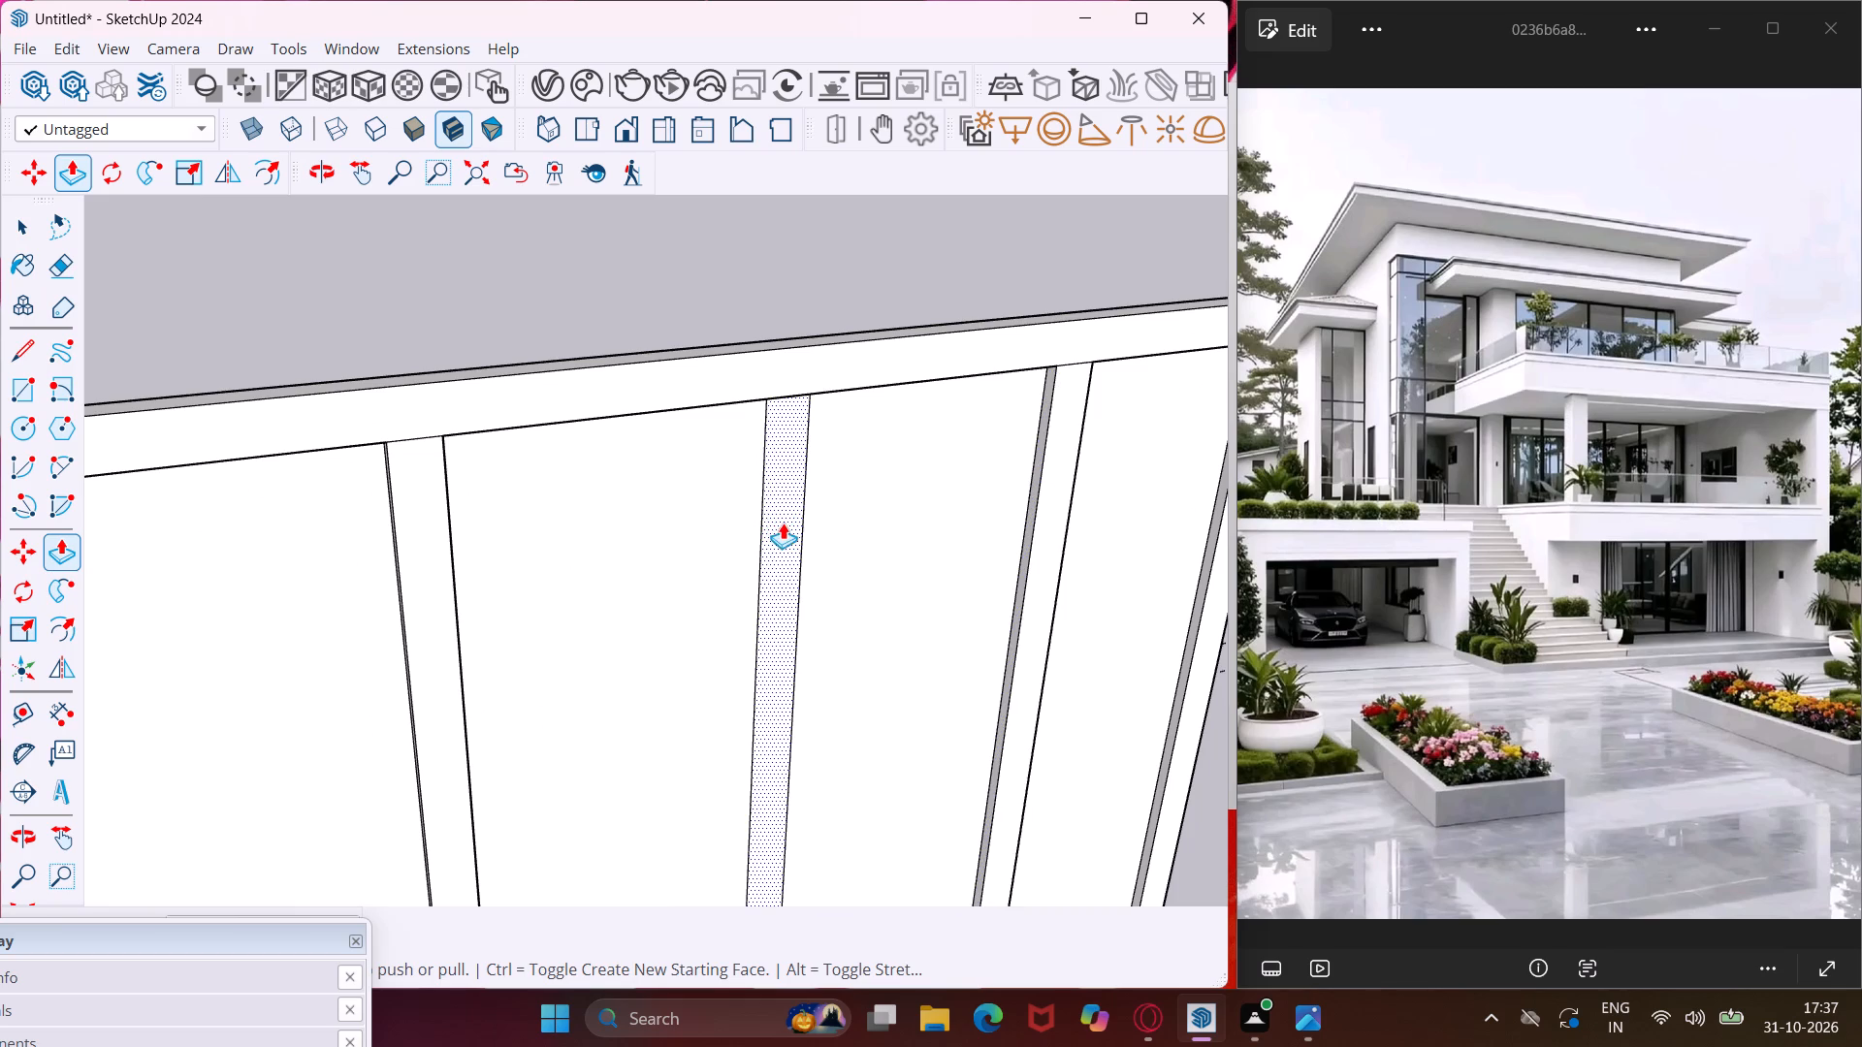
double_click(783, 523)
Push/Pull the lower panel's frame border slightly farther outward from a new starting face, adding a second layer of depth.
scroll(698, 488, down, 11)
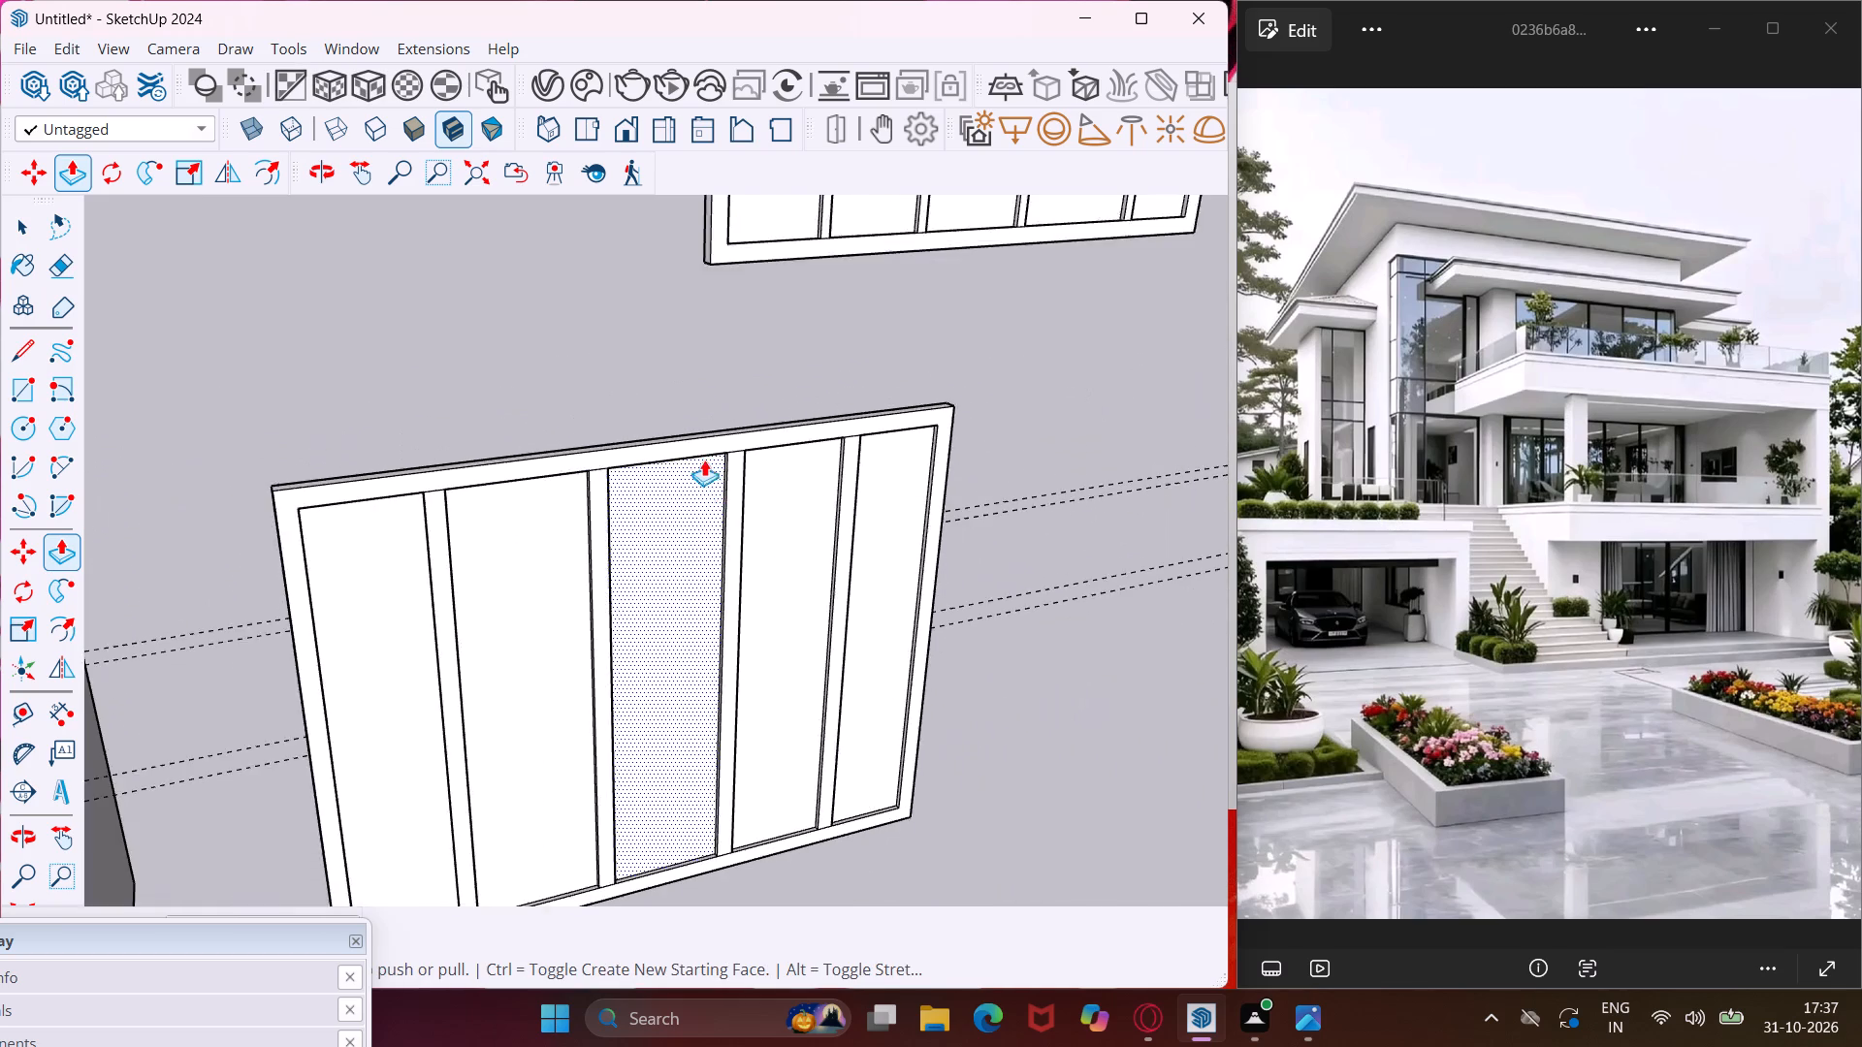
scroll(701, 419, down, 9)
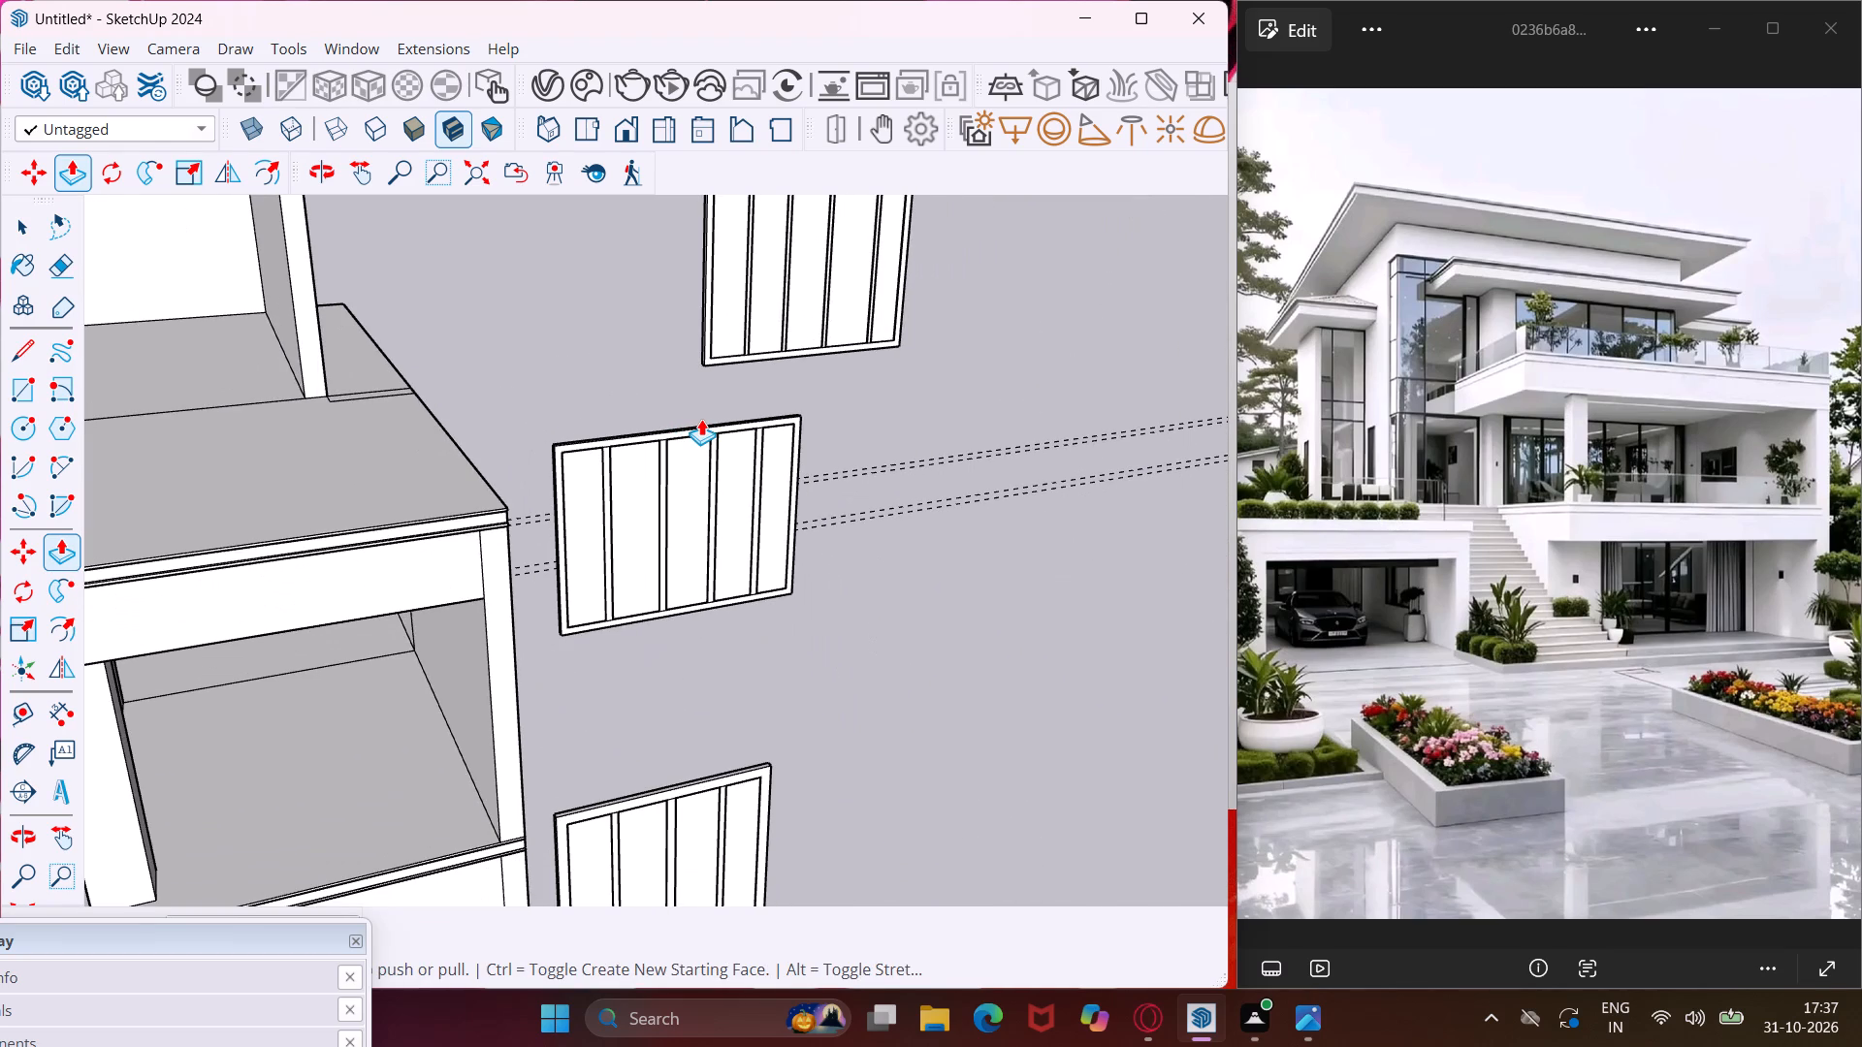
scroll(701, 419, down, 5)
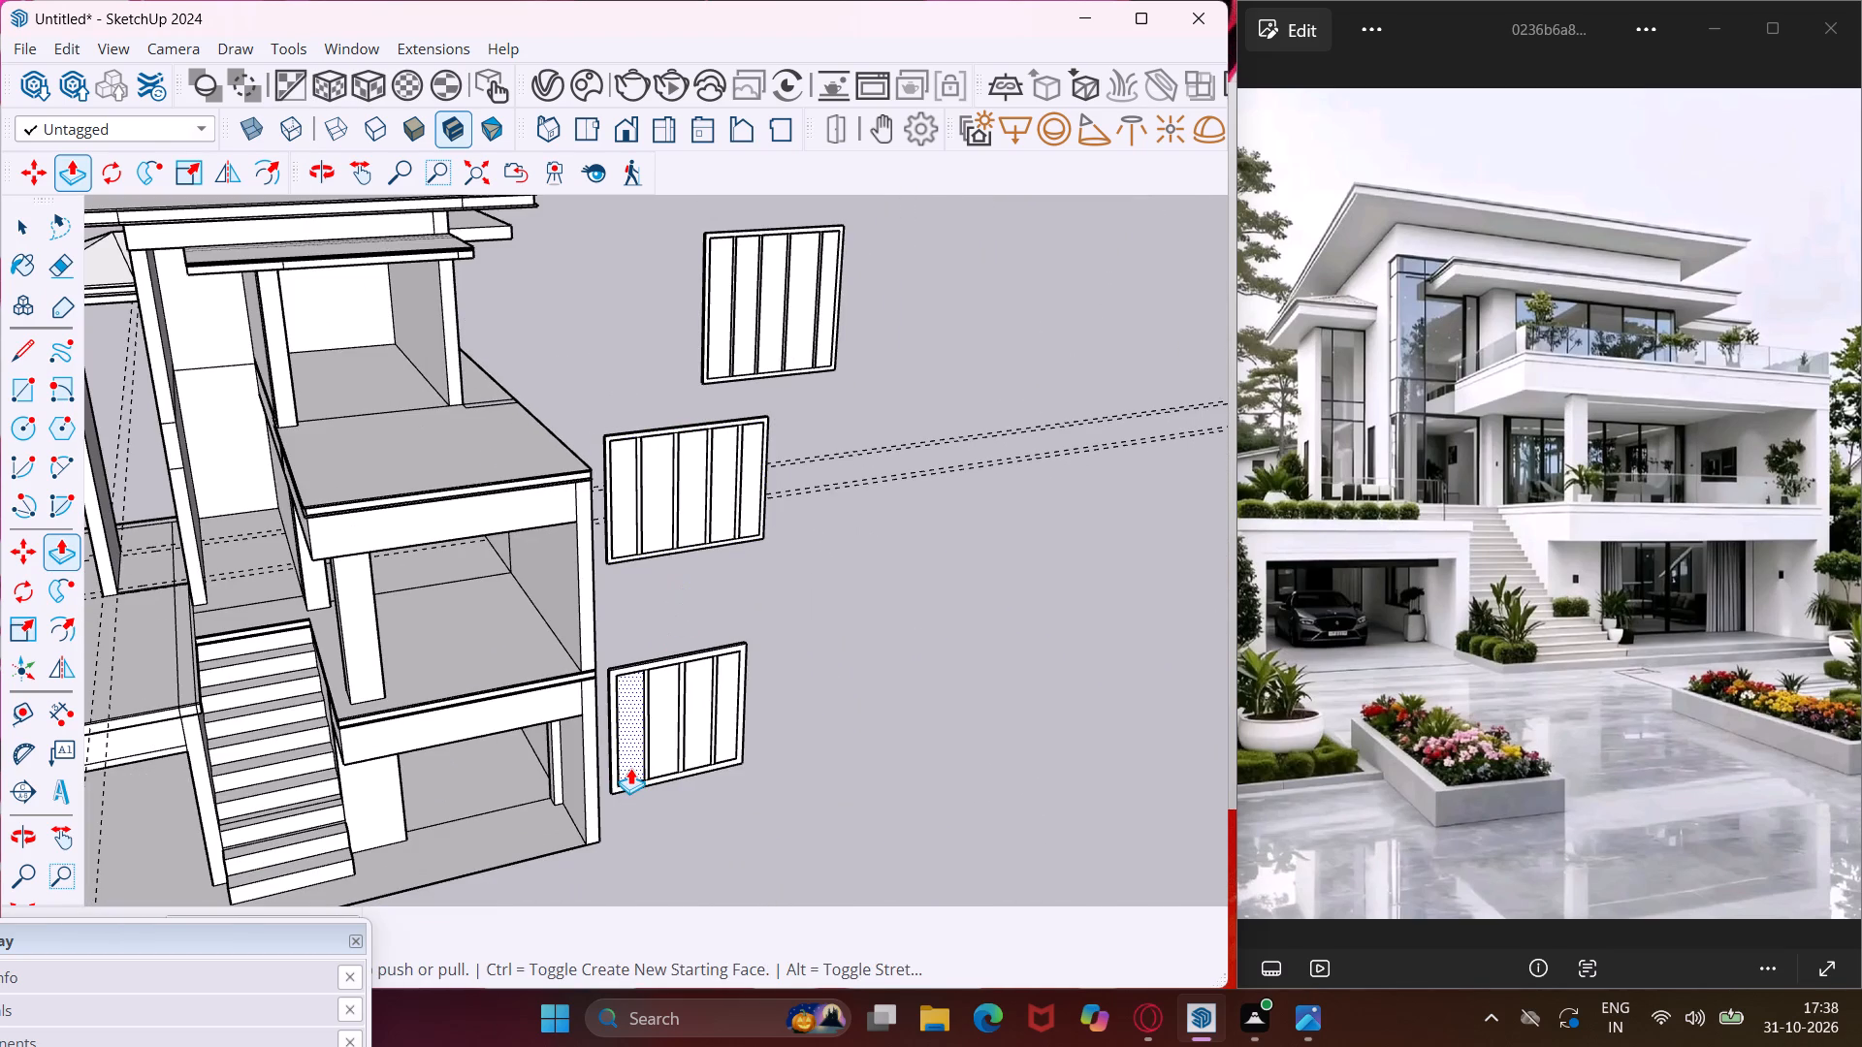
scroll(613, 674, up, 10)
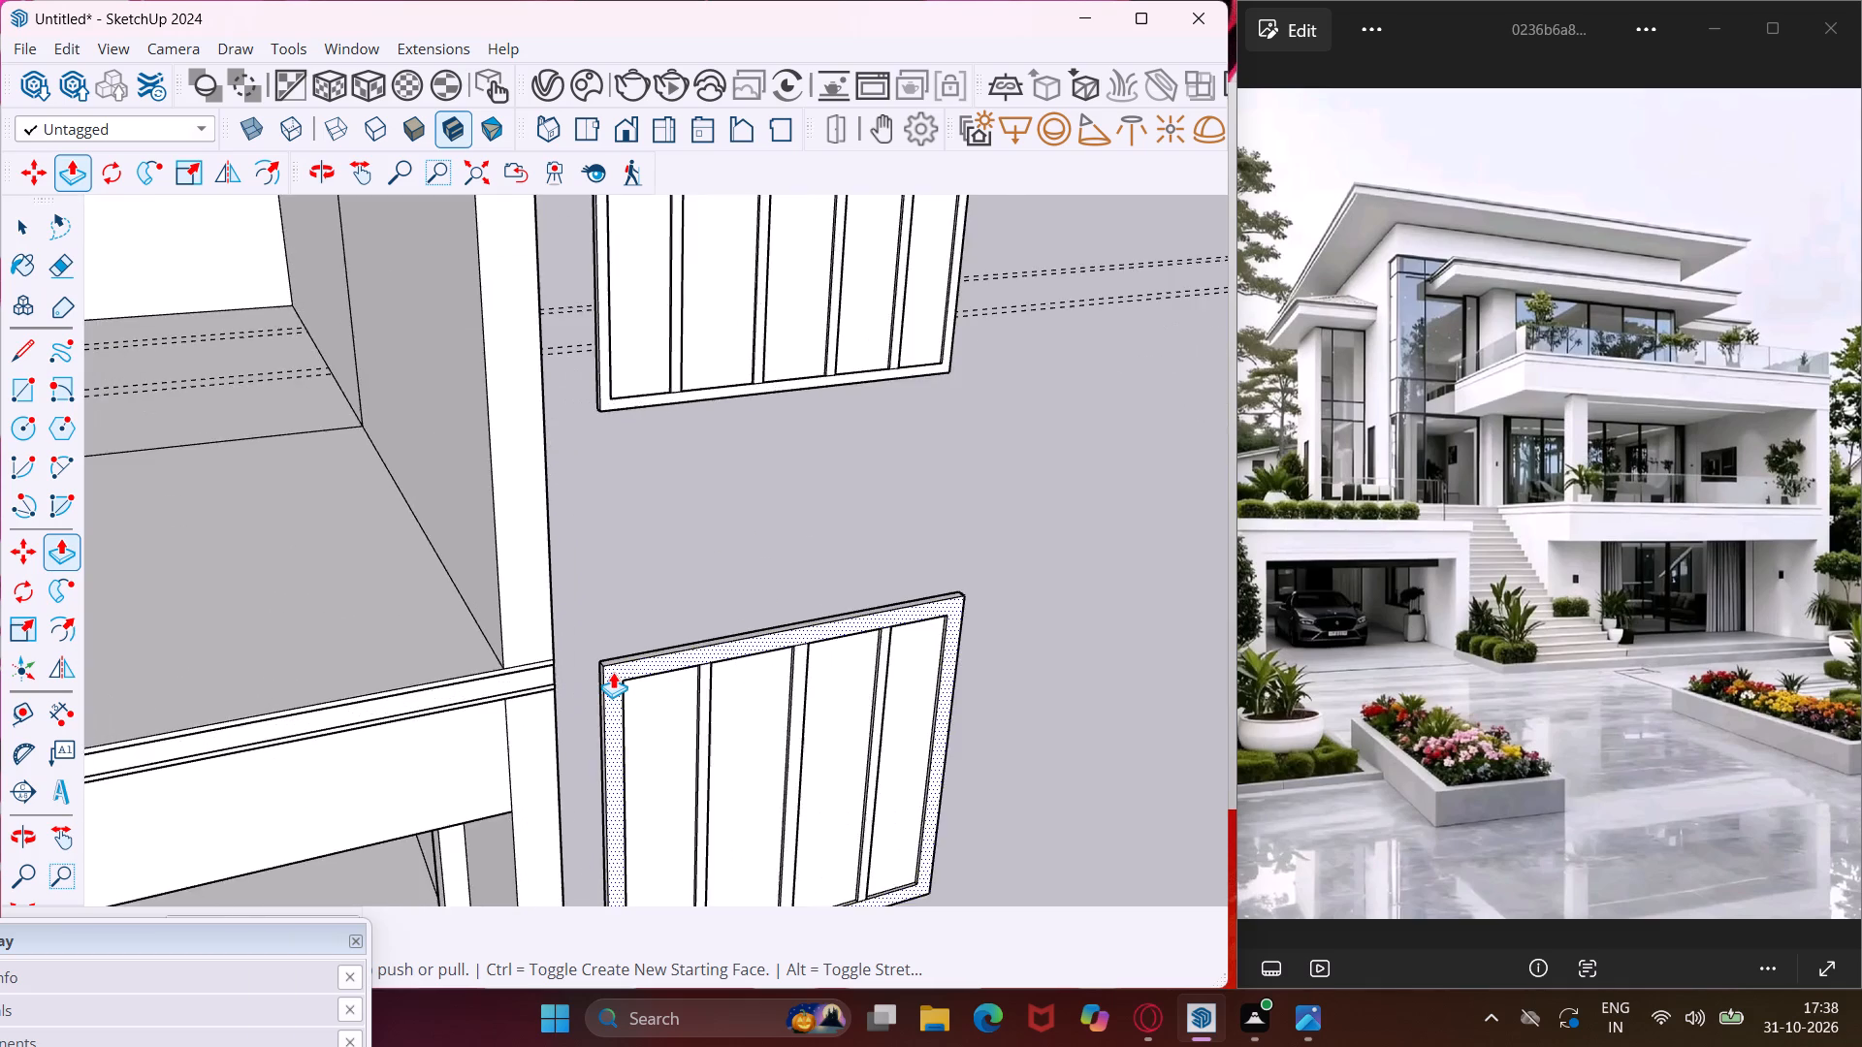
scroll(613, 672, up, 17)
click(613, 672)
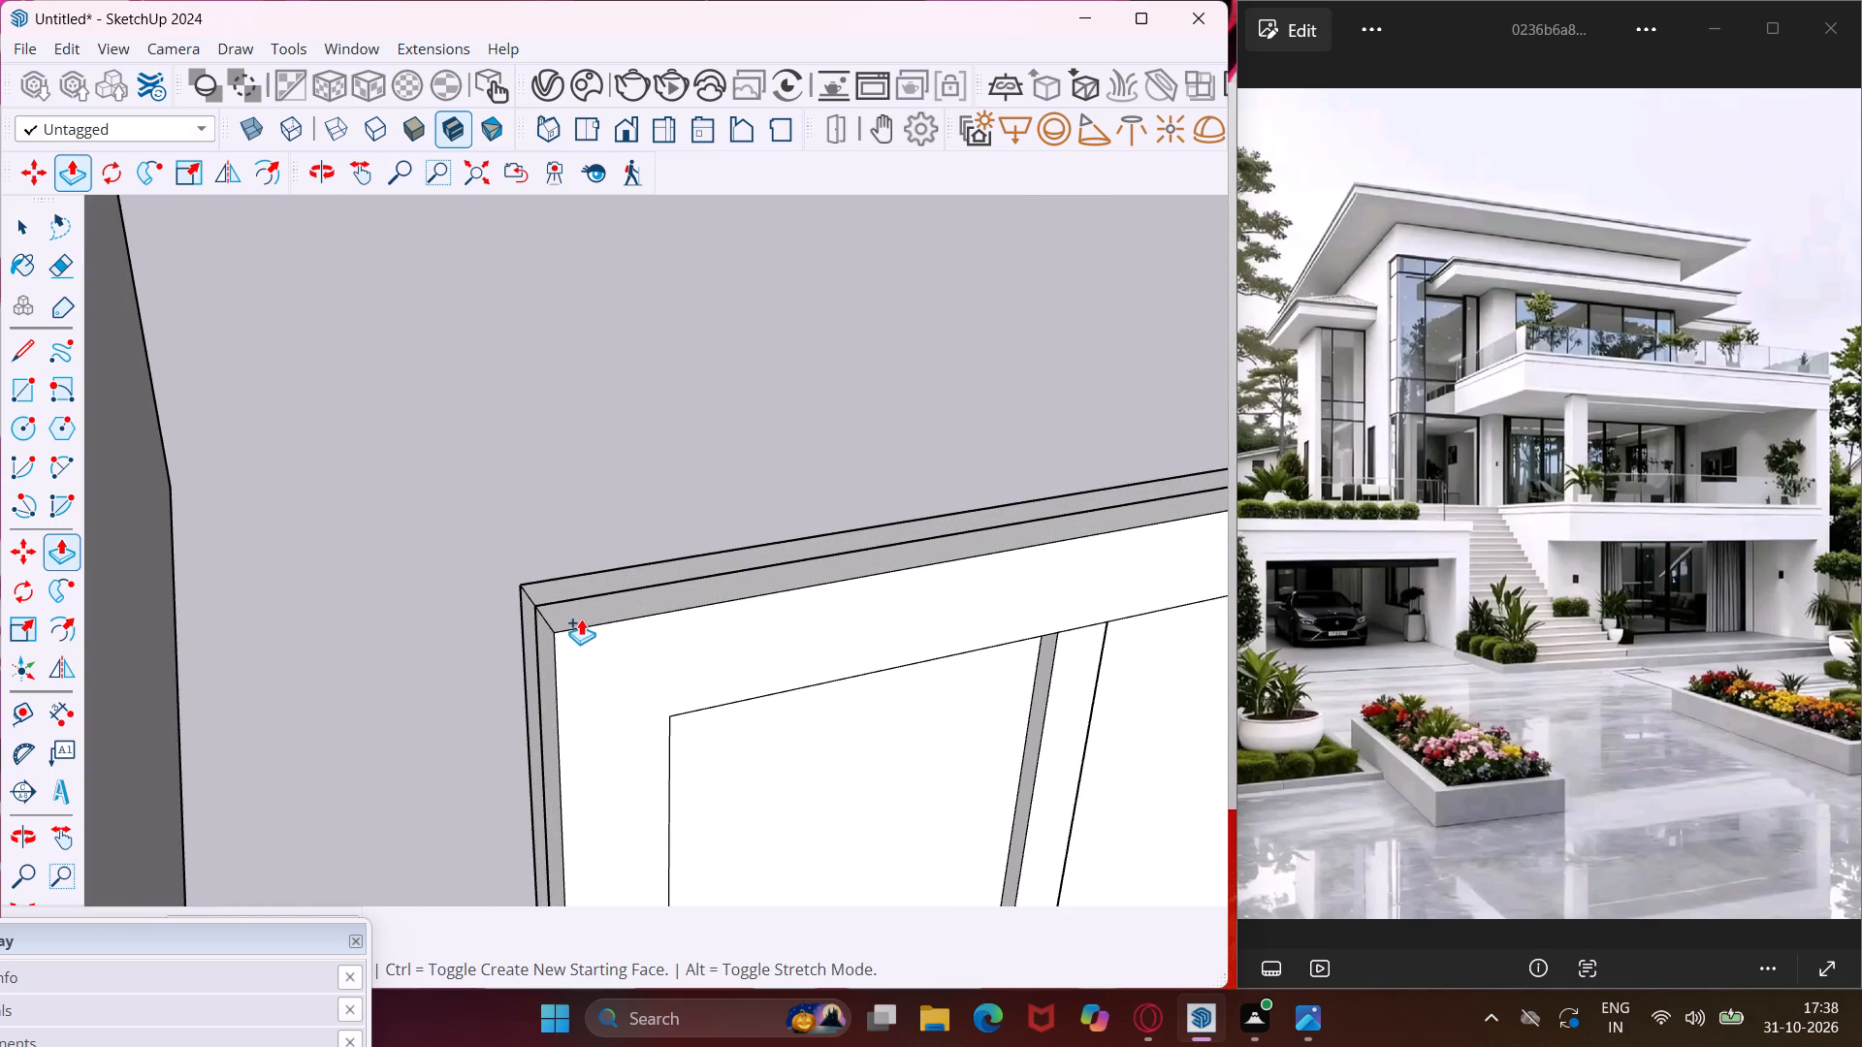
click(582, 624)
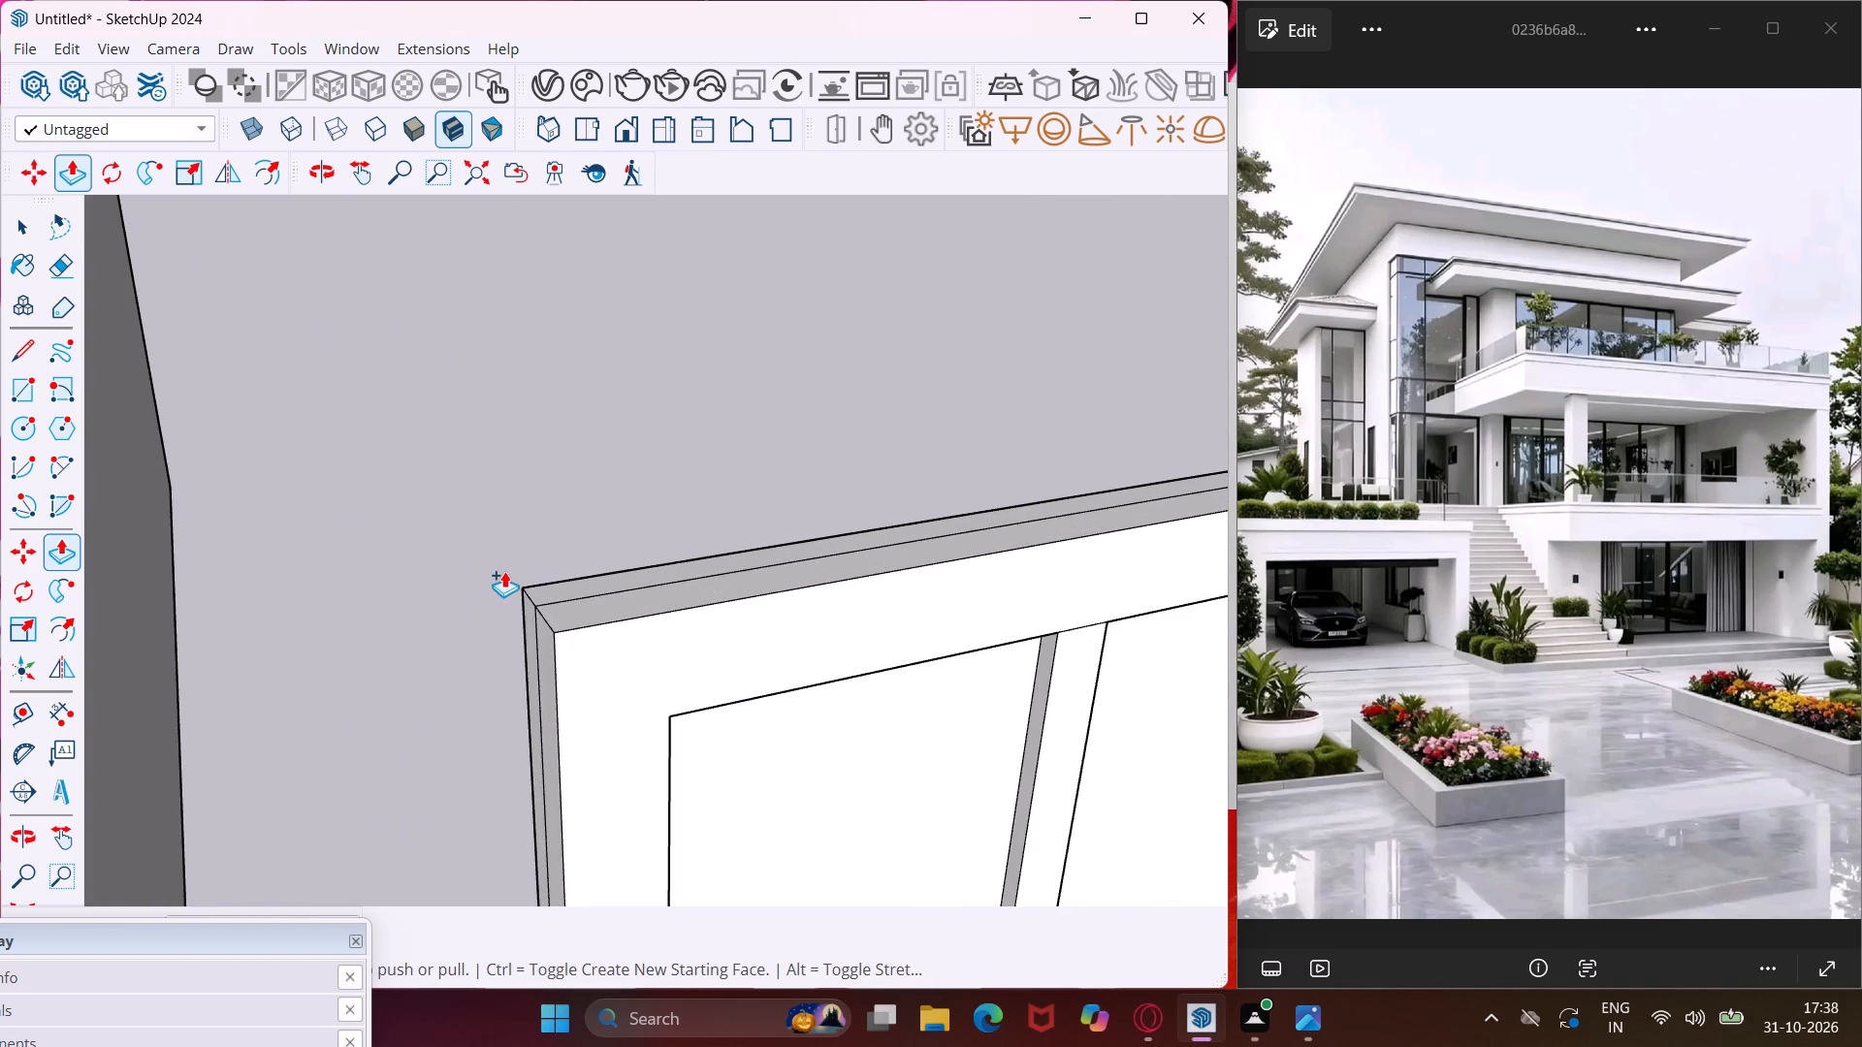
Extrude the lower panel's three mullions farther outward by the same added distance as its frame border.
scroll(501, 565, down, 4)
scroll(855, 594, up, 4)
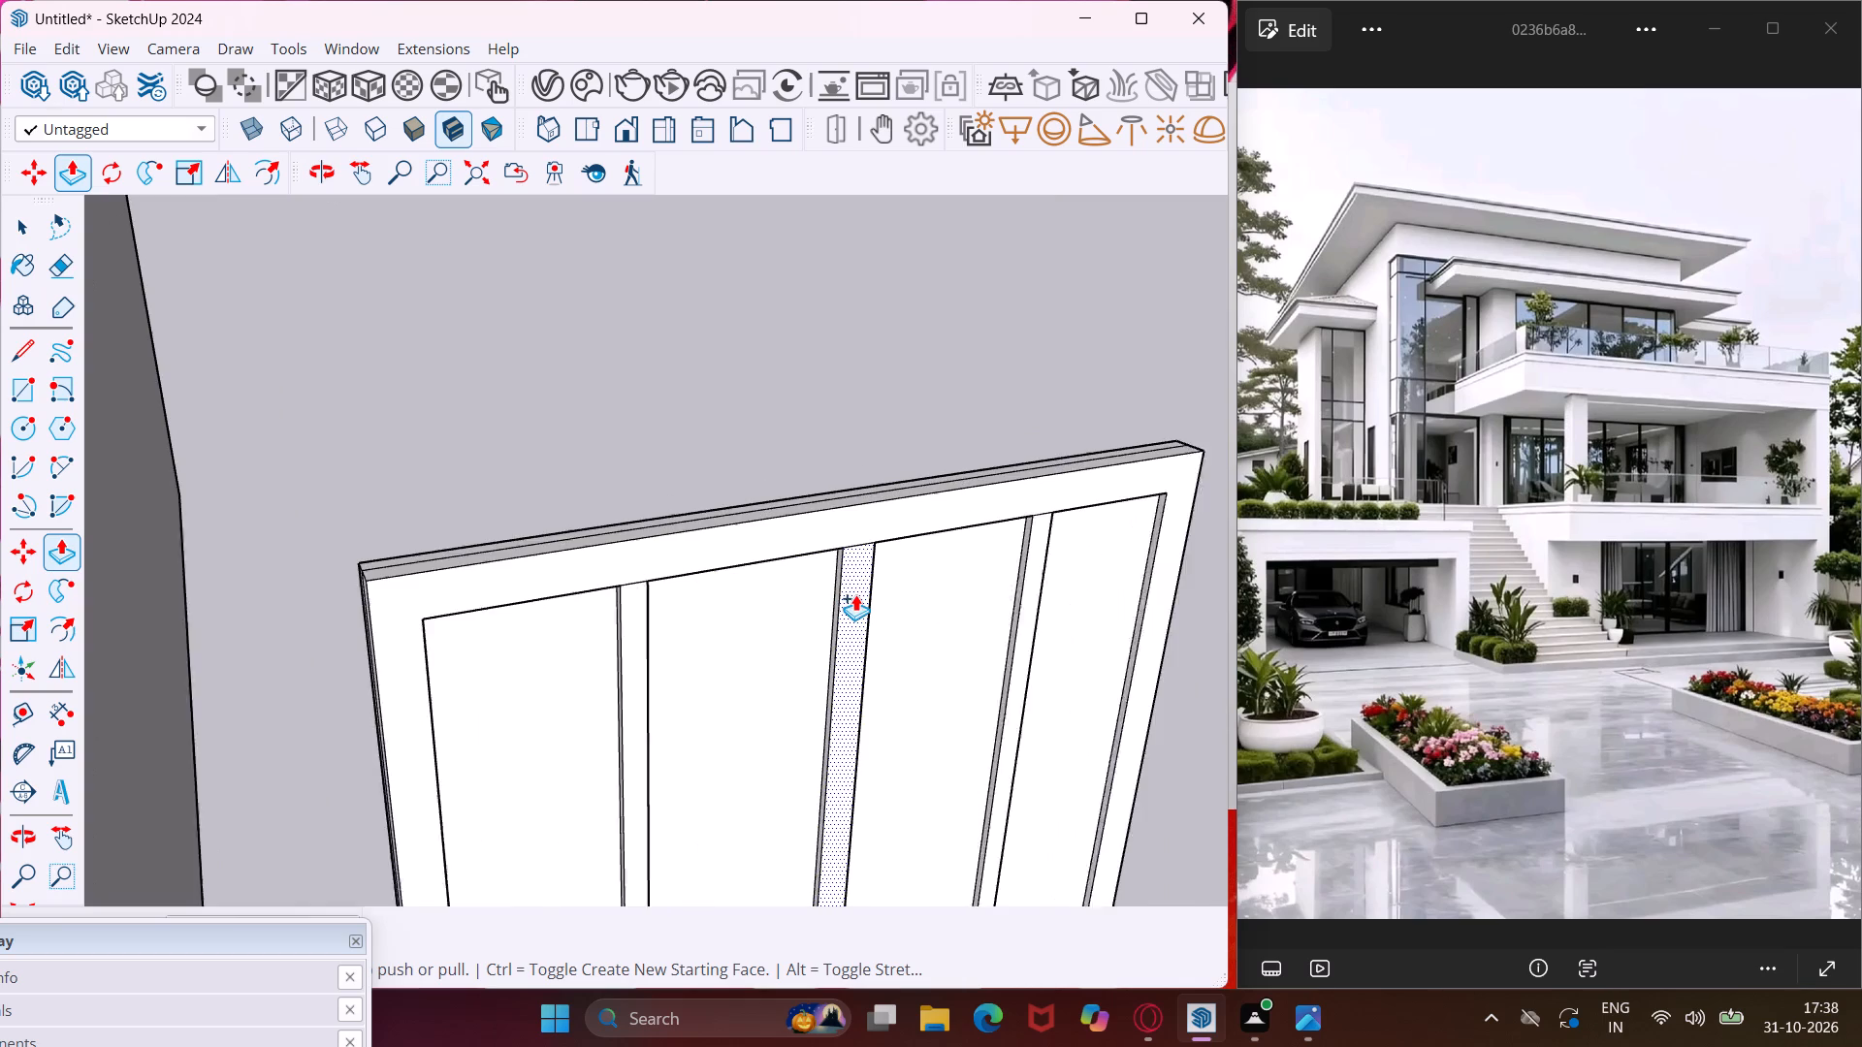
double_click(855, 594)
double_click(607, 607)
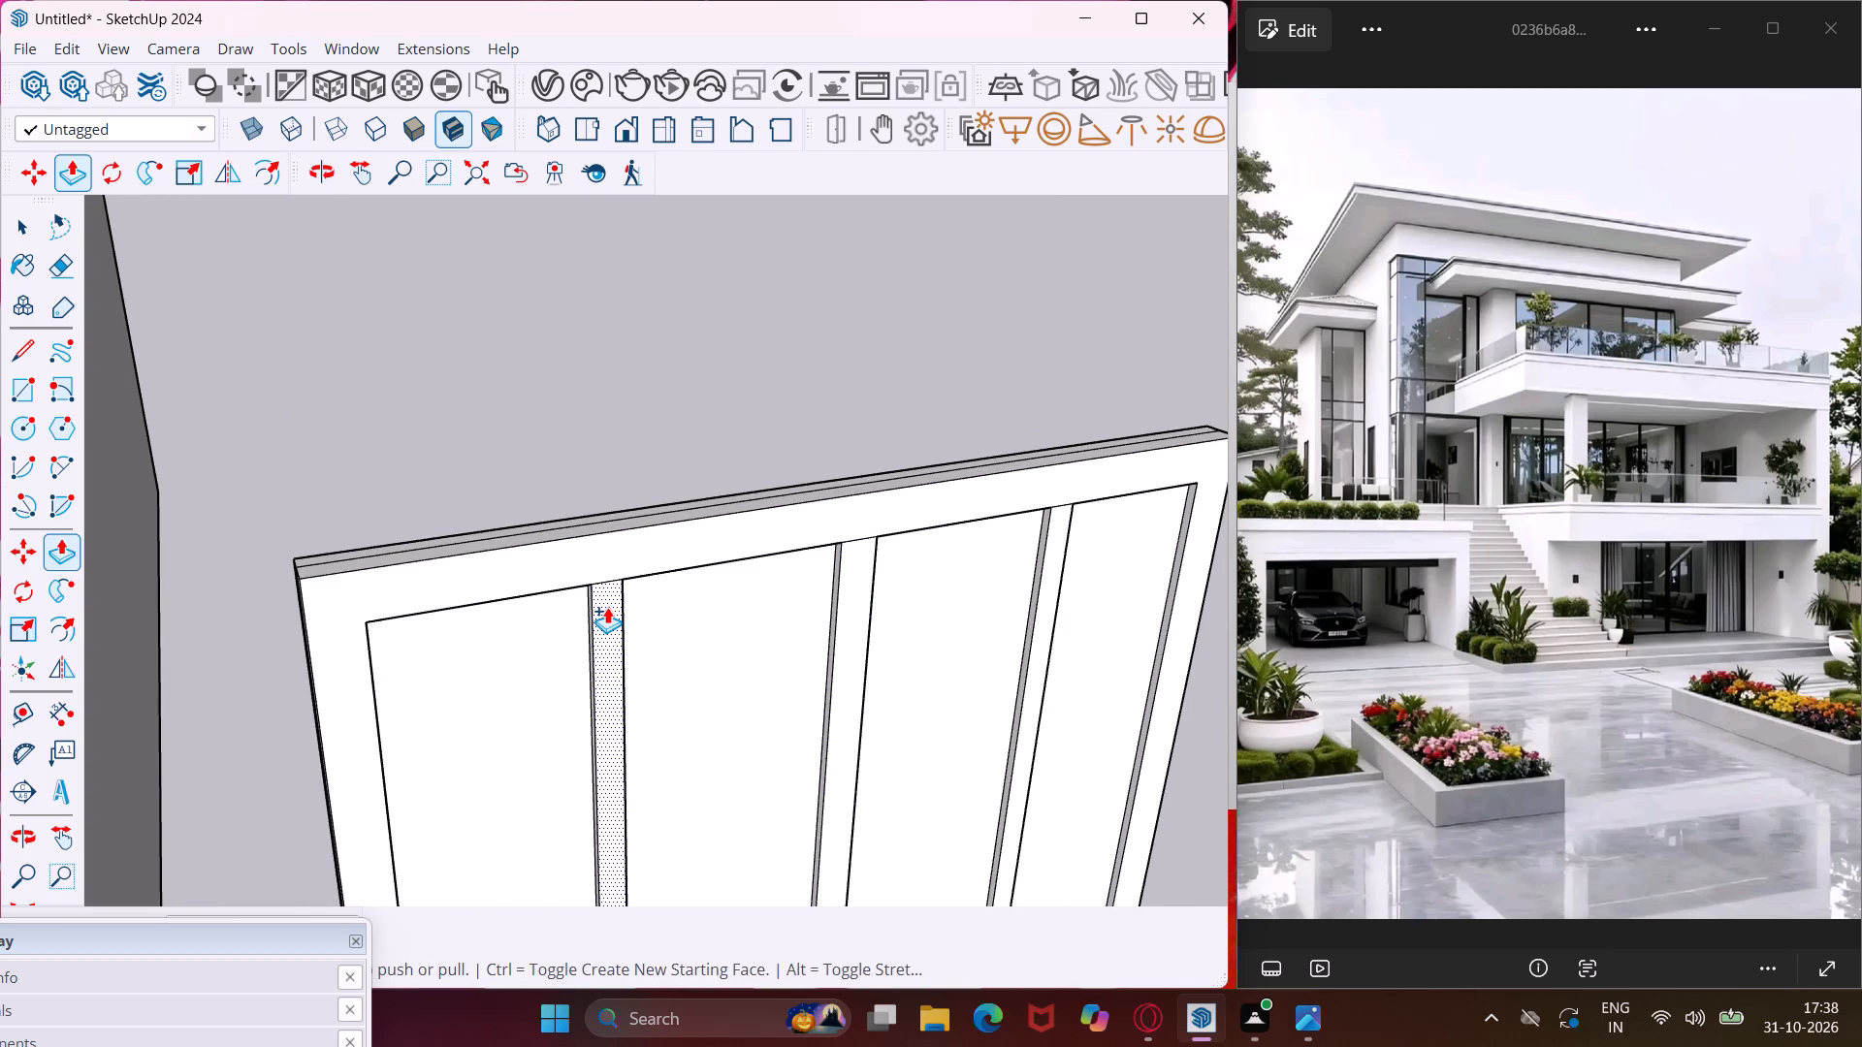
double_click(1060, 513)
Push/Pull the middle panel's frame border farther outward by the same added distance as the lower panel's frame.
scroll(619, 565, down, 2)
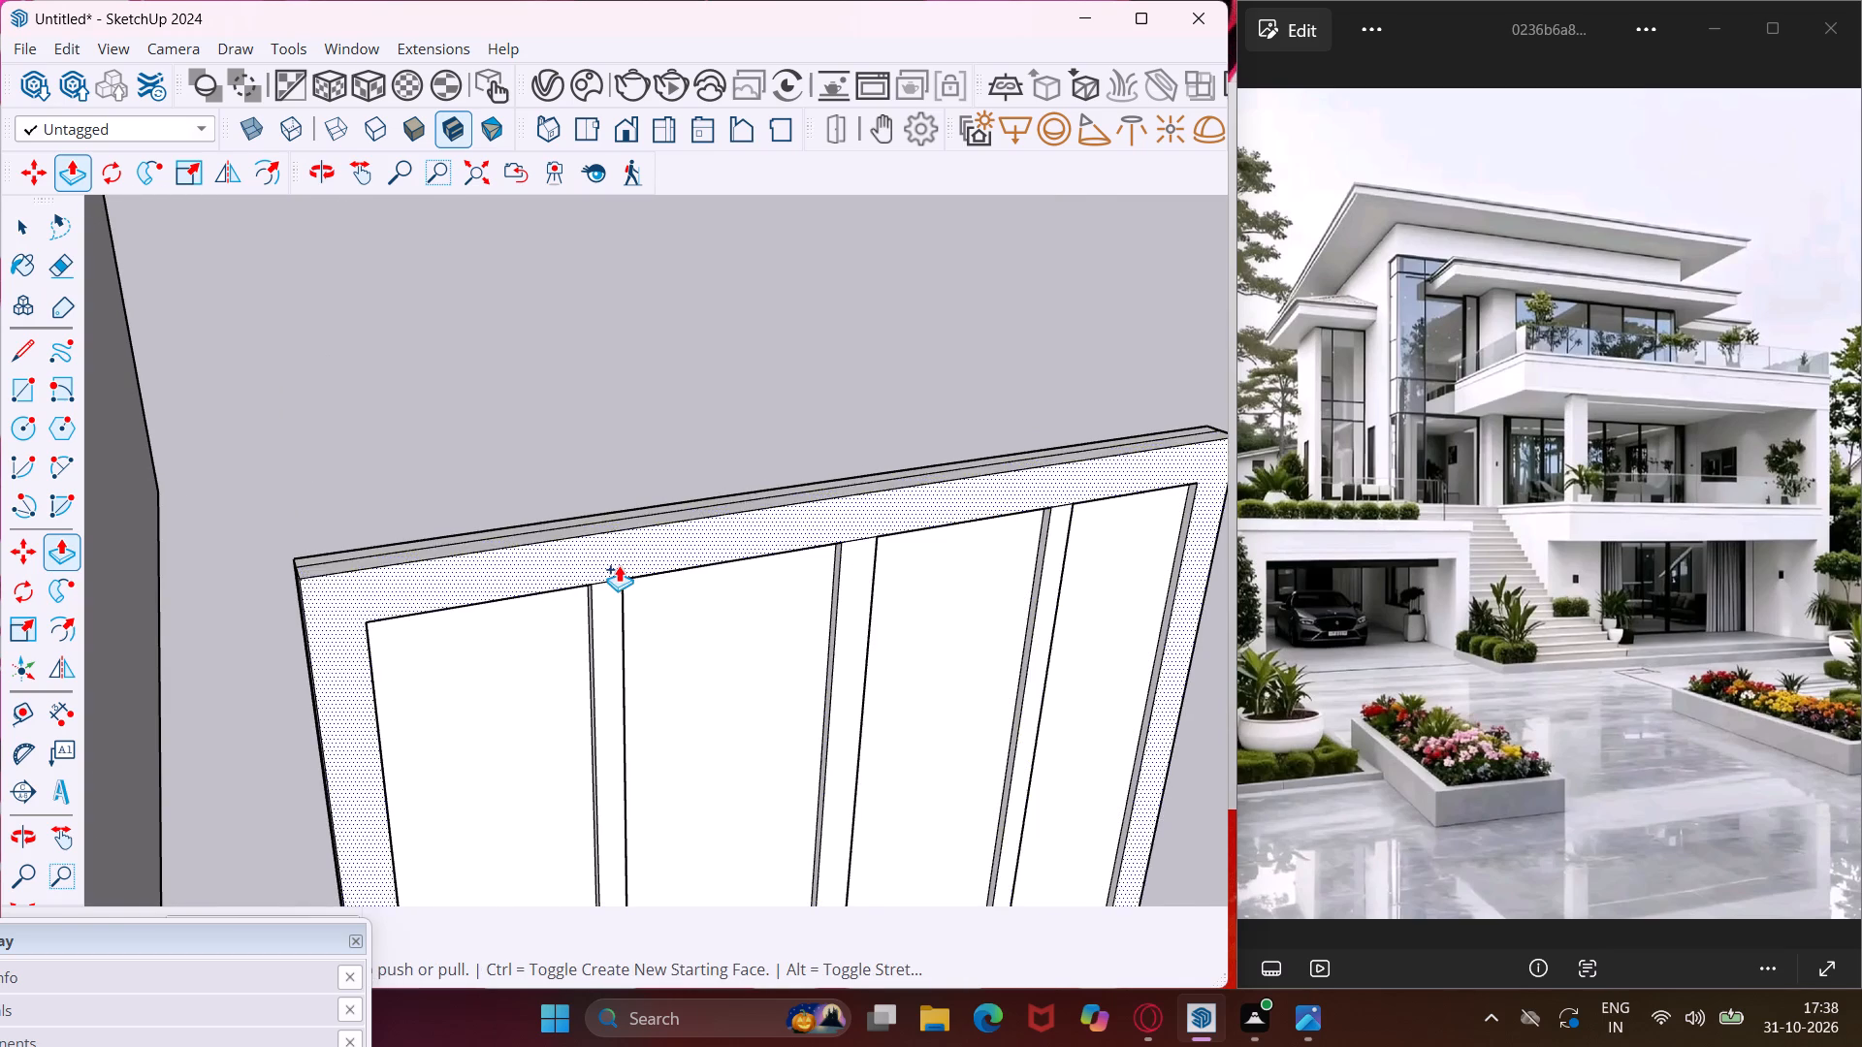
scroll(619, 565, down, 9)
scroll(531, 320, up, 3)
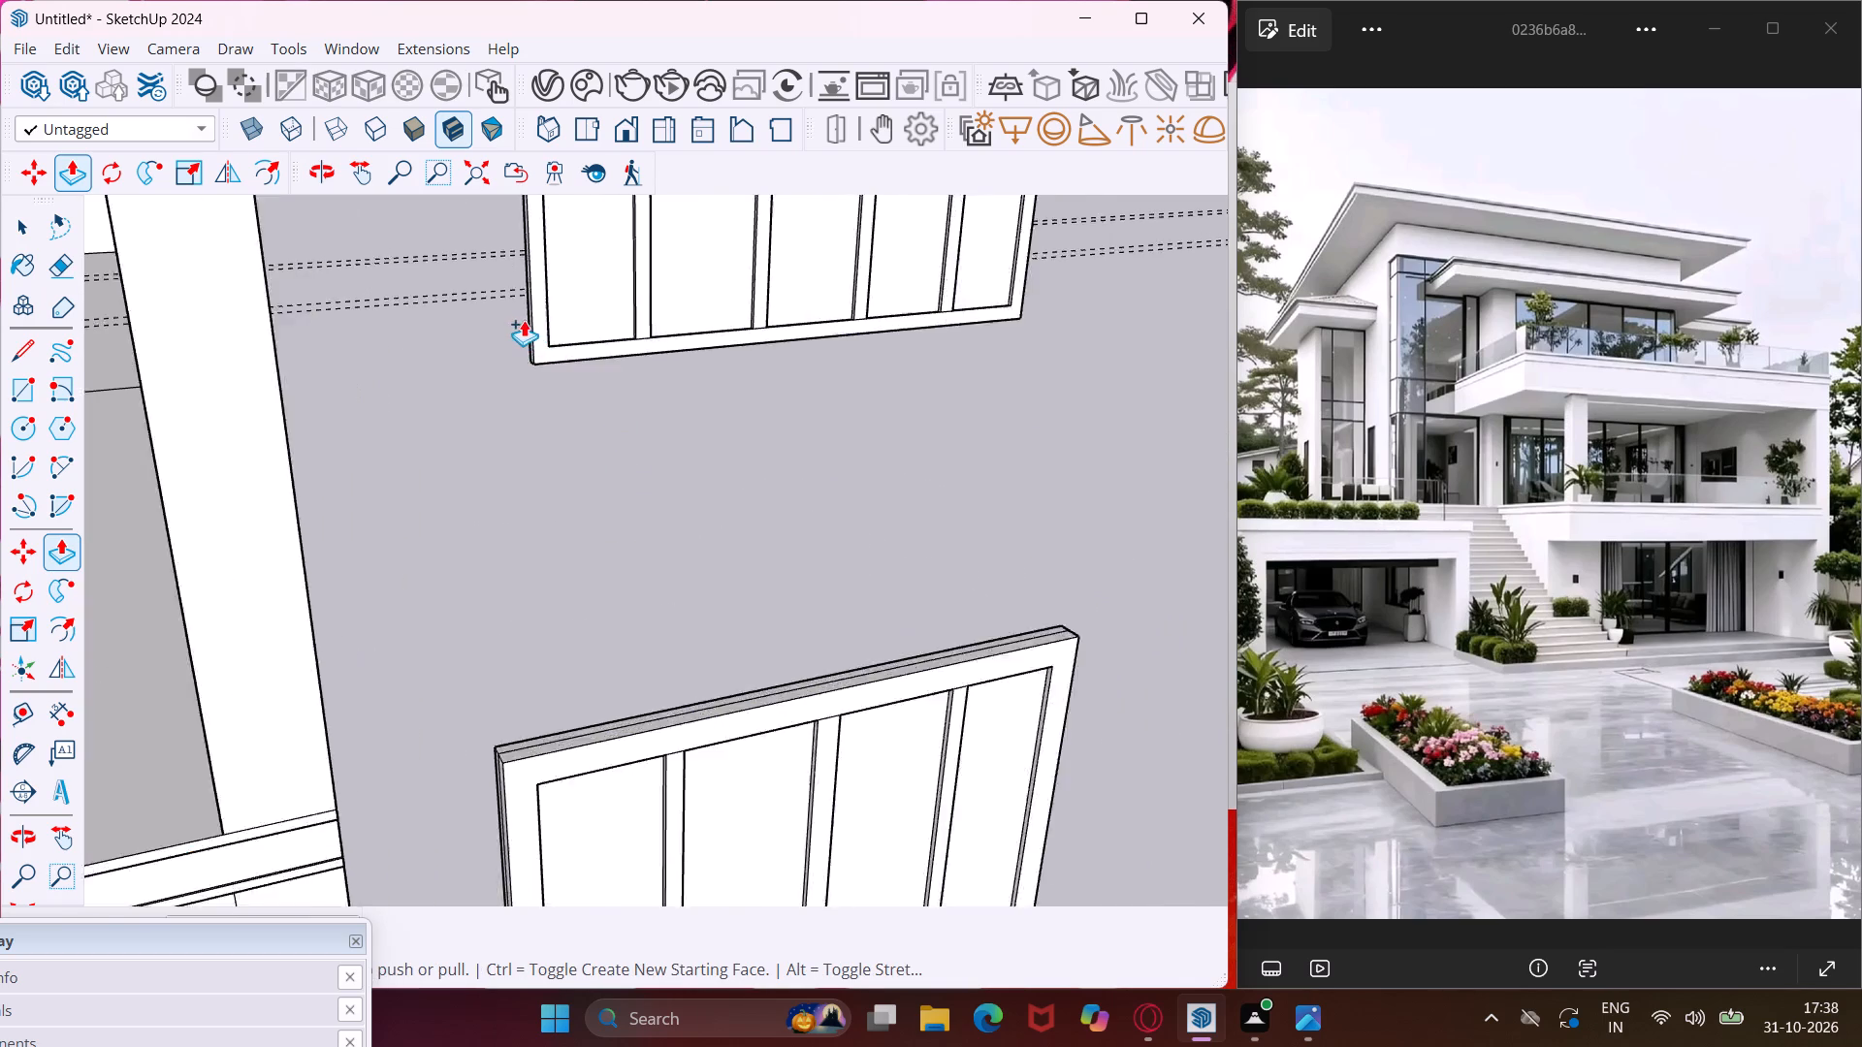
scroll(524, 320, up, 11)
double_click(571, 375)
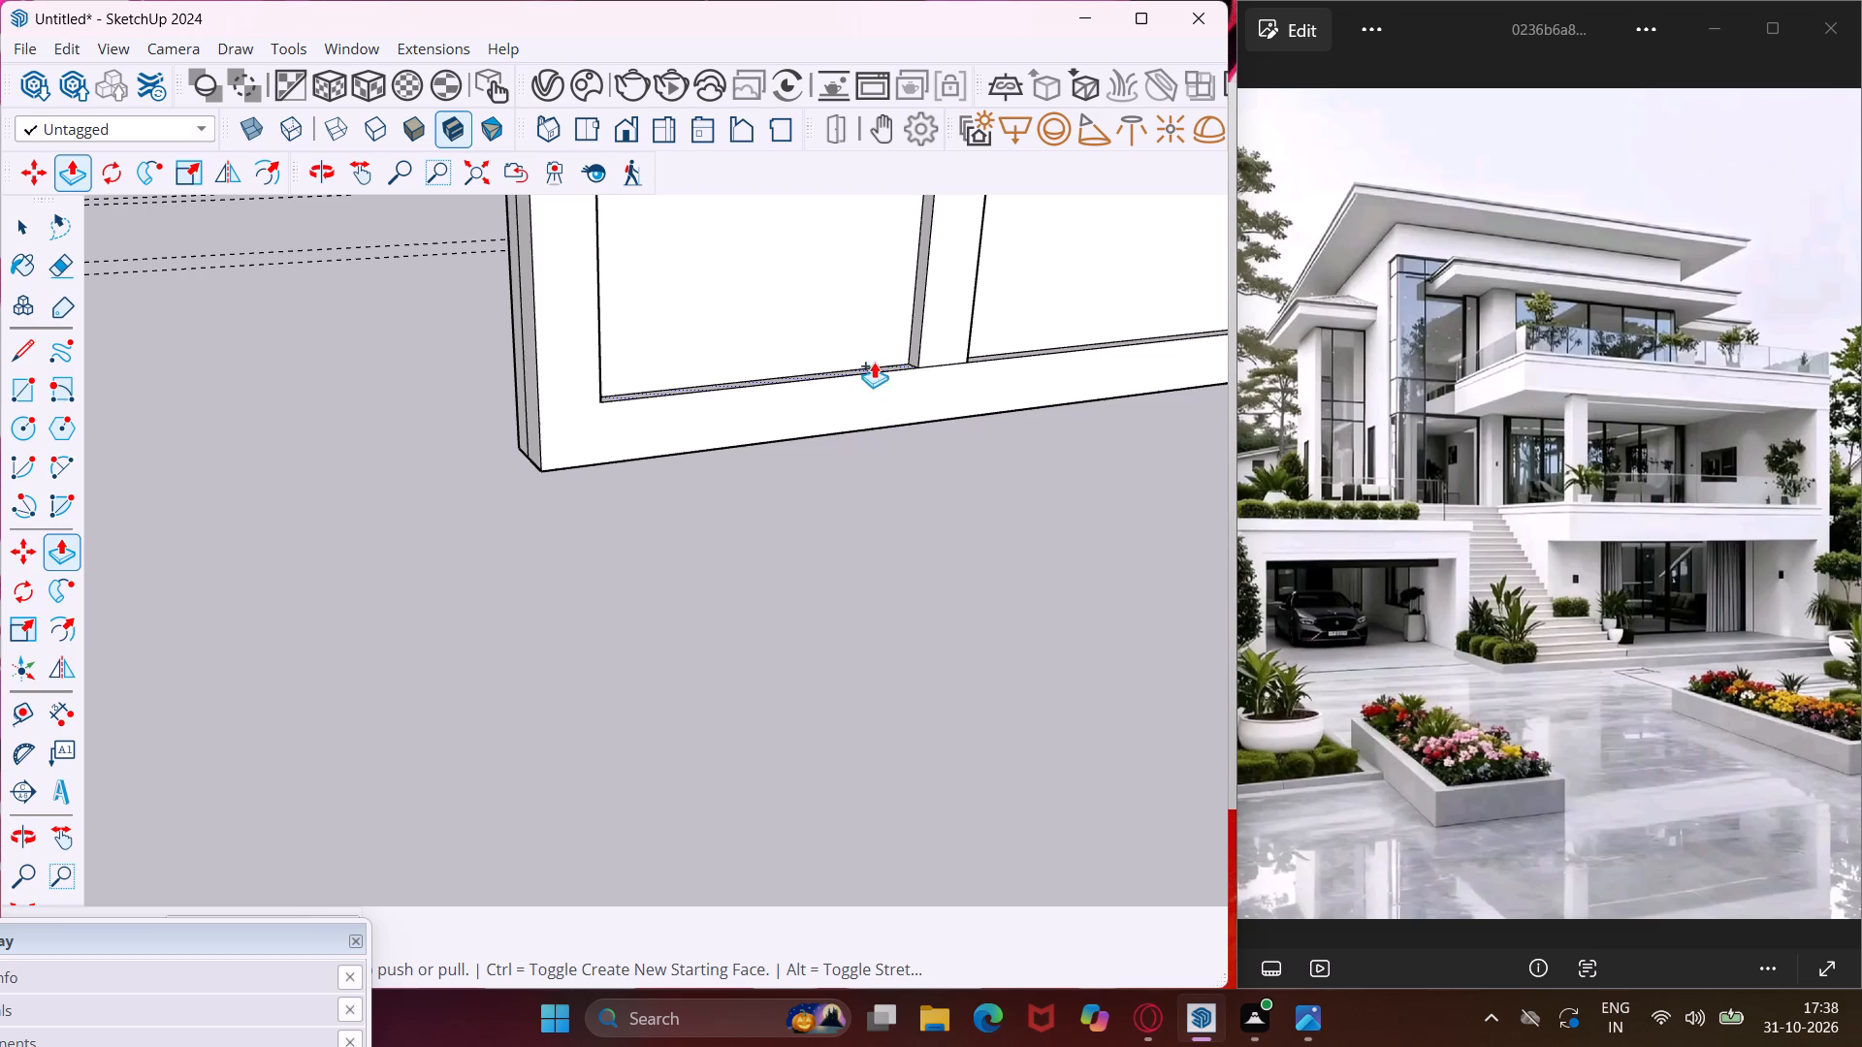
Extrude the middle panel's four mullions farther outward by the same added distance as its frame border.
double_click(947, 333)
middle_drag(706, 452, 330, 580)
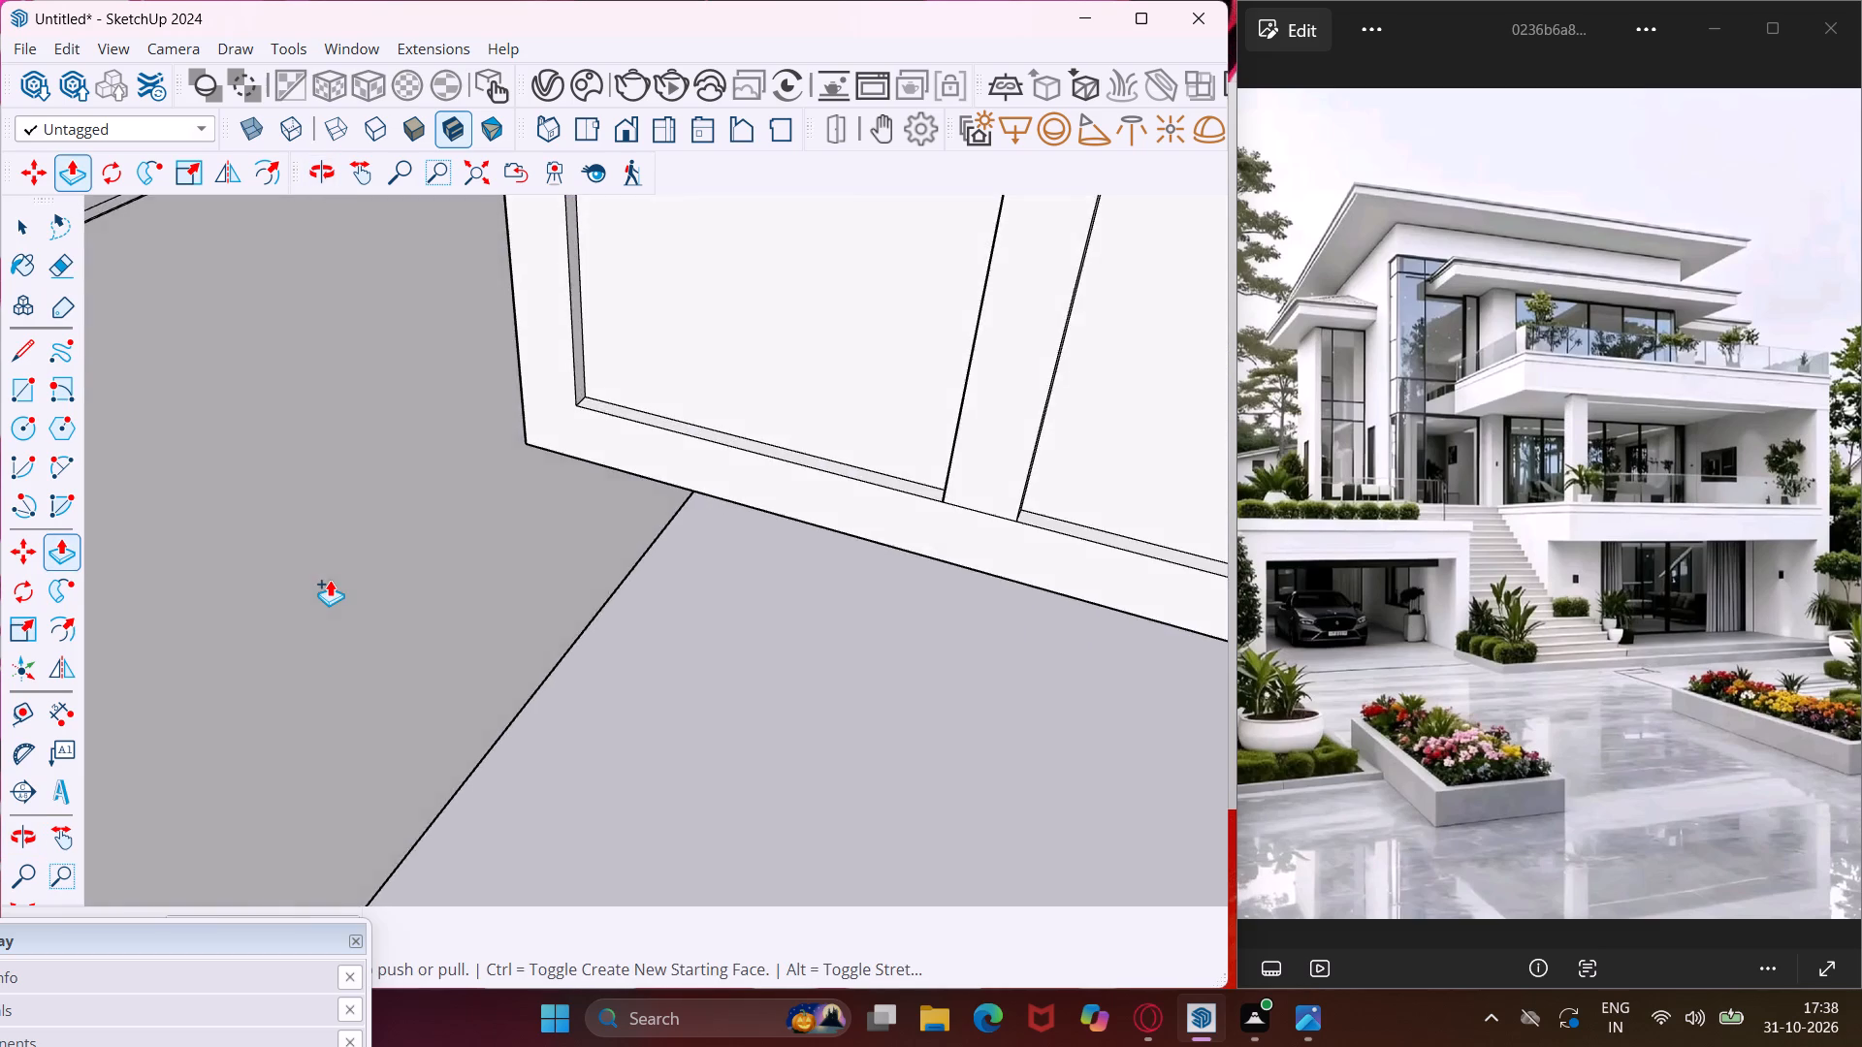
scroll(330, 582, down, 9)
scroll(801, 593, up, 4)
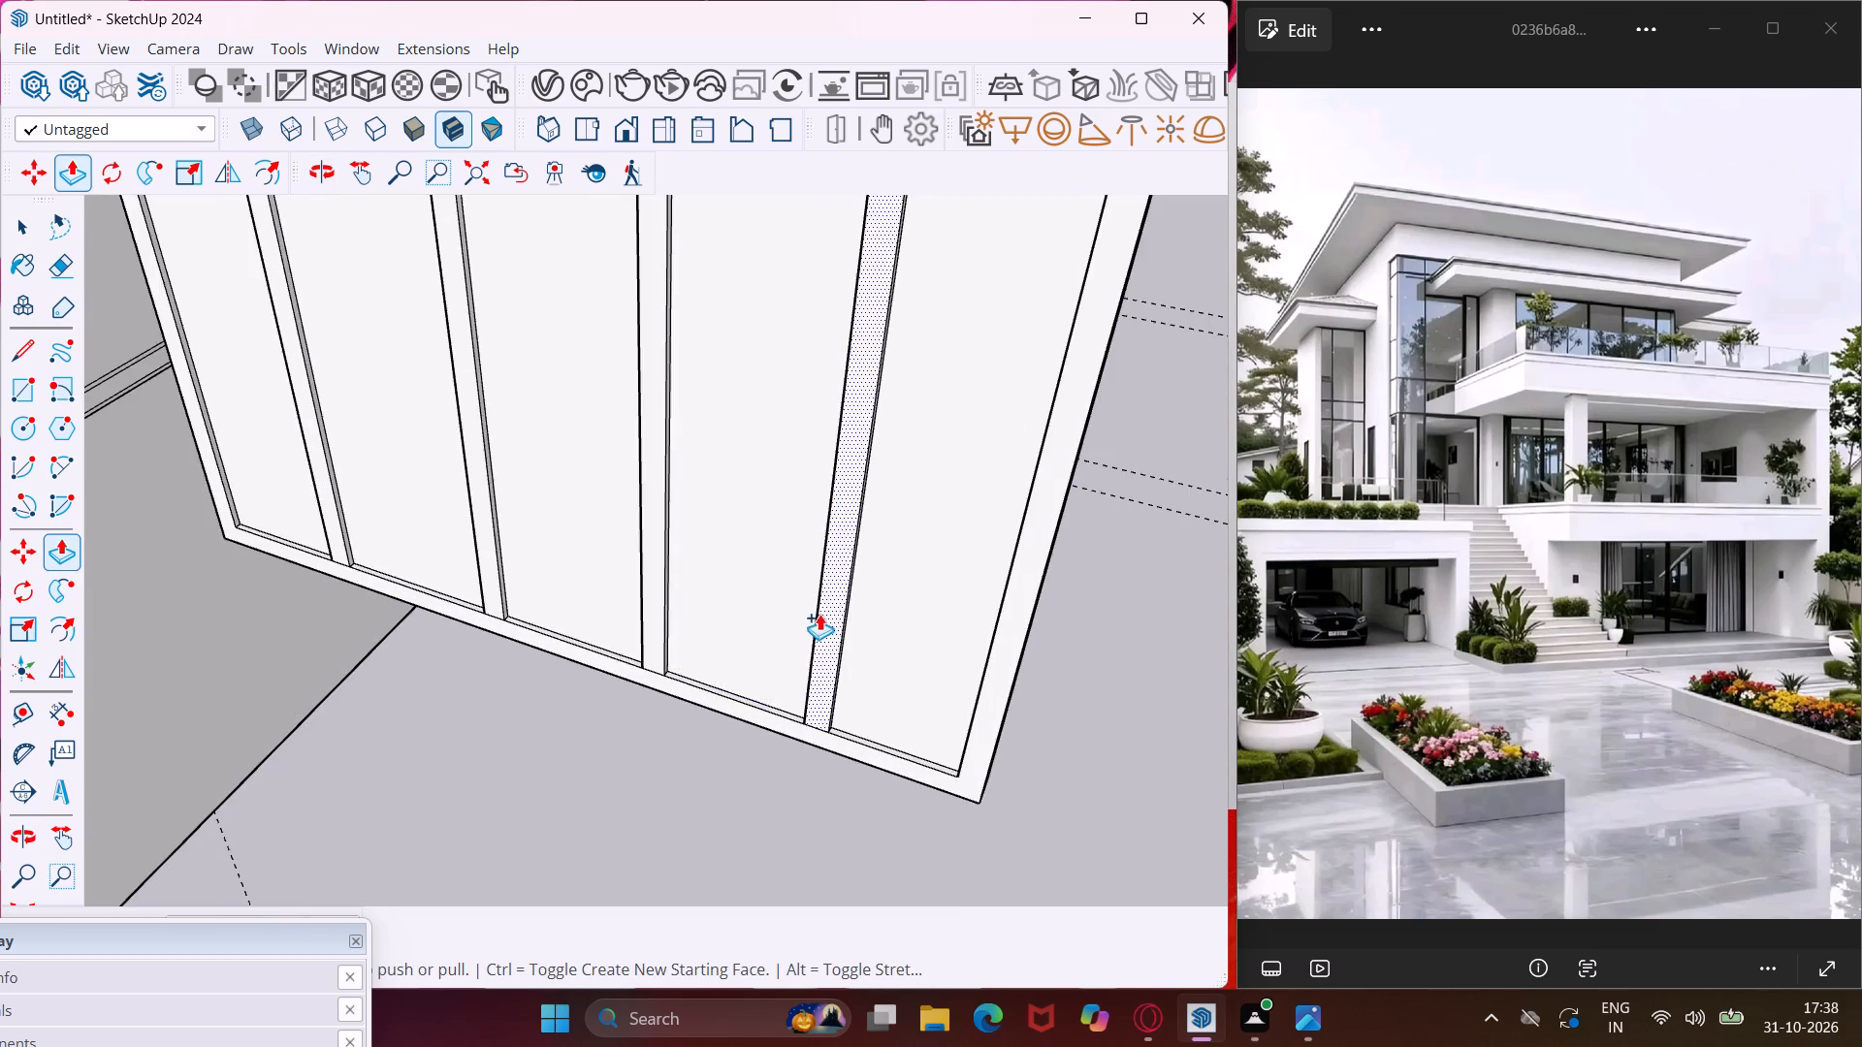
scroll(819, 614, up, 3)
double_click(827, 621)
double_click(601, 597)
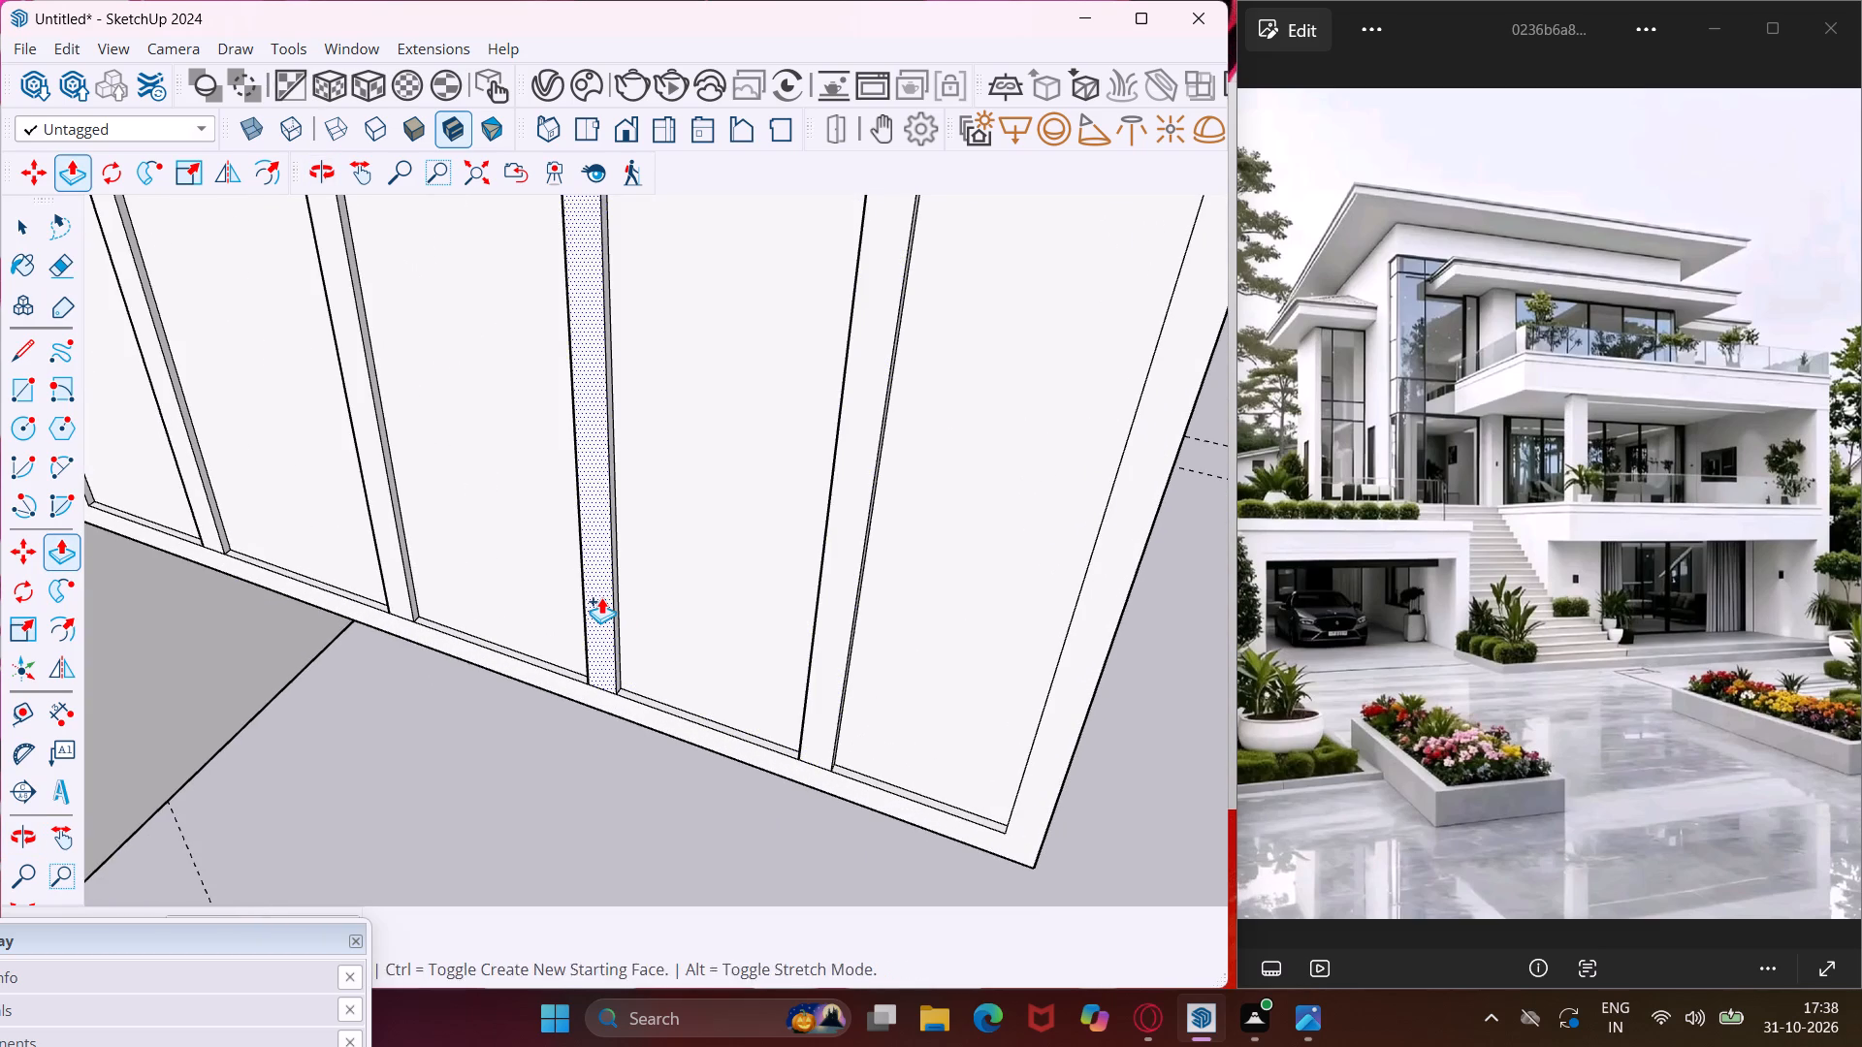
double_click(387, 565)
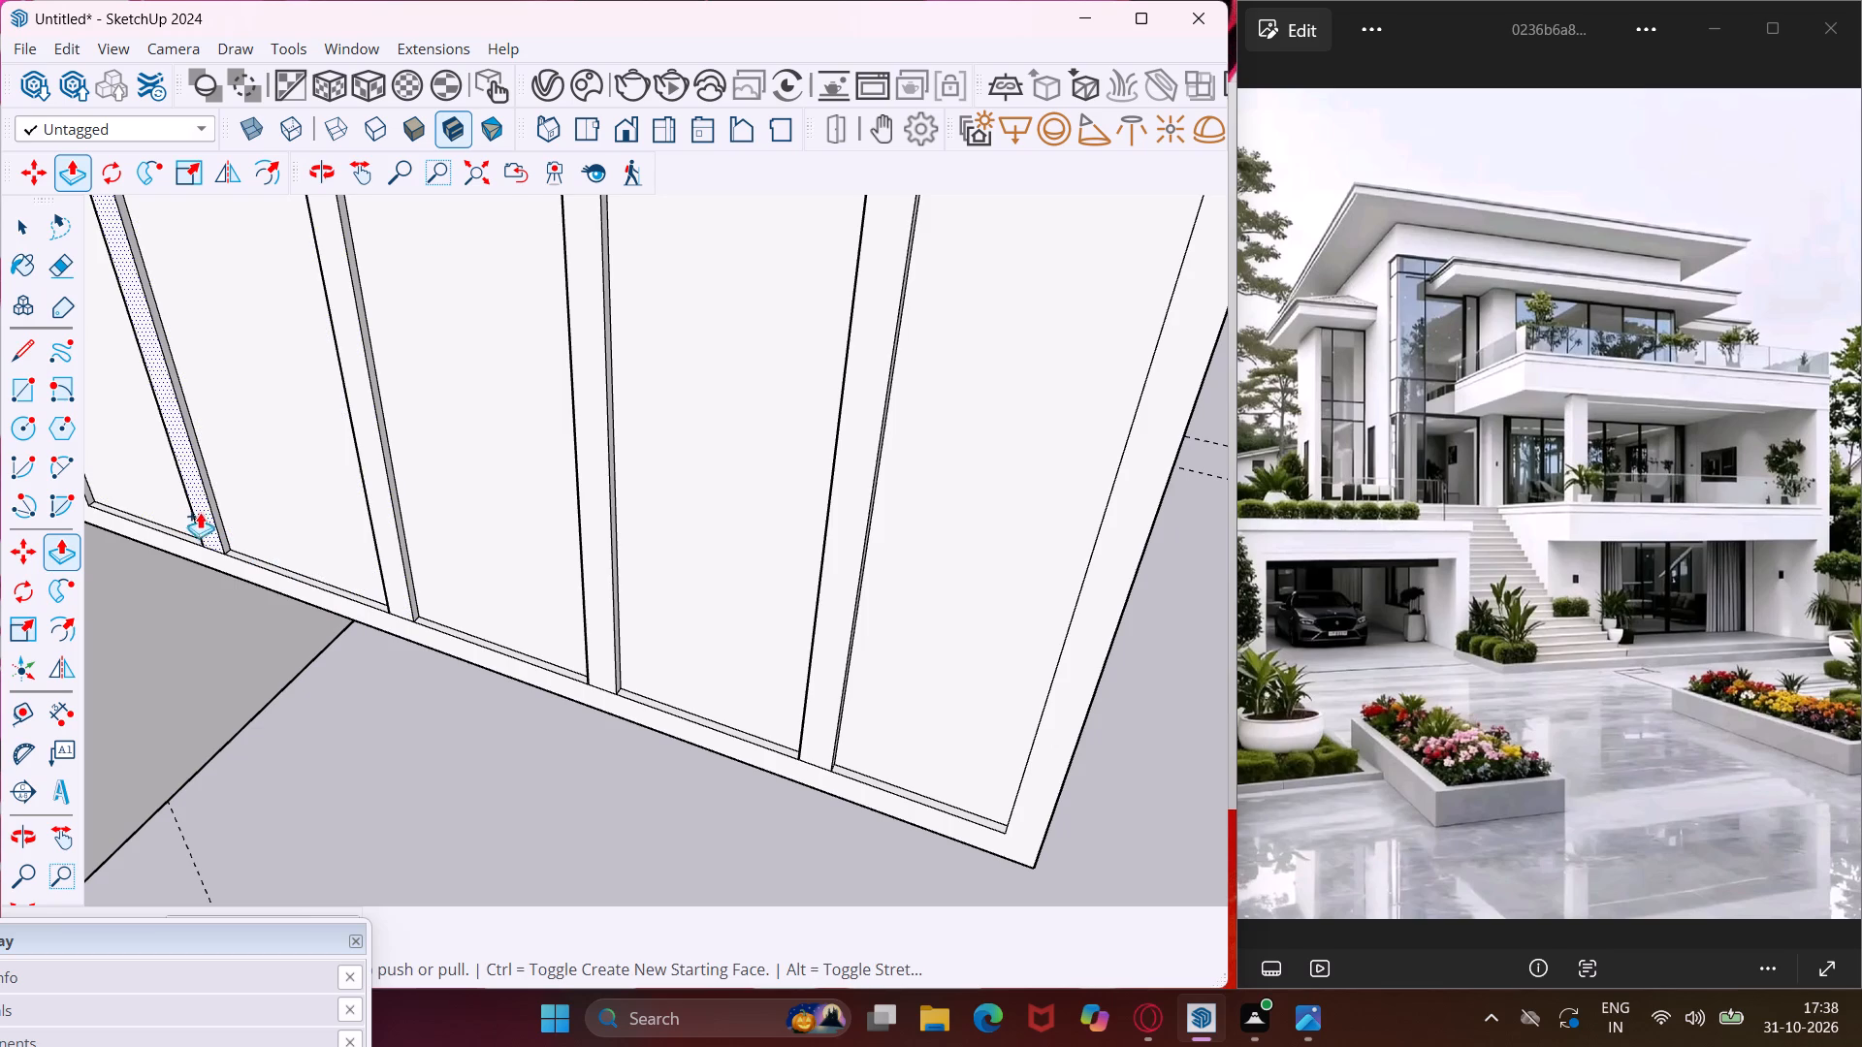
double_click(201, 516)
Examine the frame depth of the three freestanding window panels edge-on and from around the villa.
scroll(319, 691, down, 5)
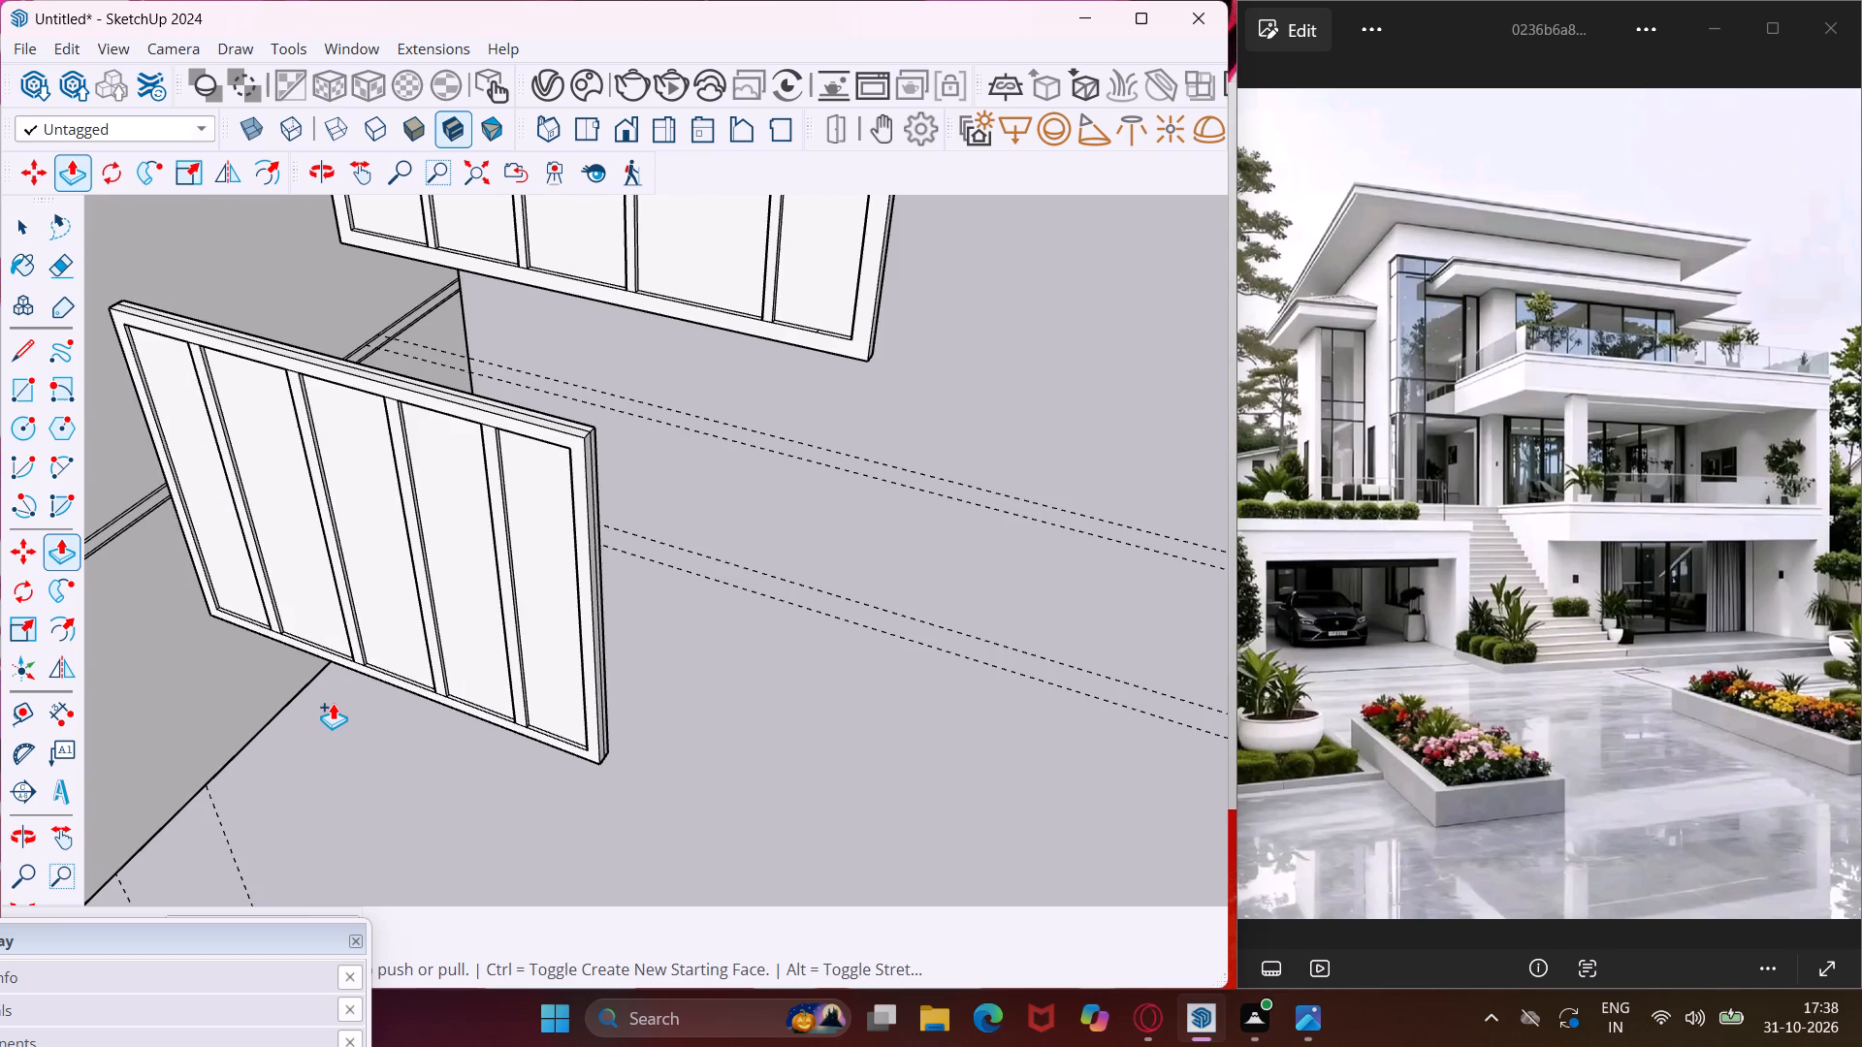
scroll(333, 703, down, 4)
middle_drag(524, 717, 161, 716)
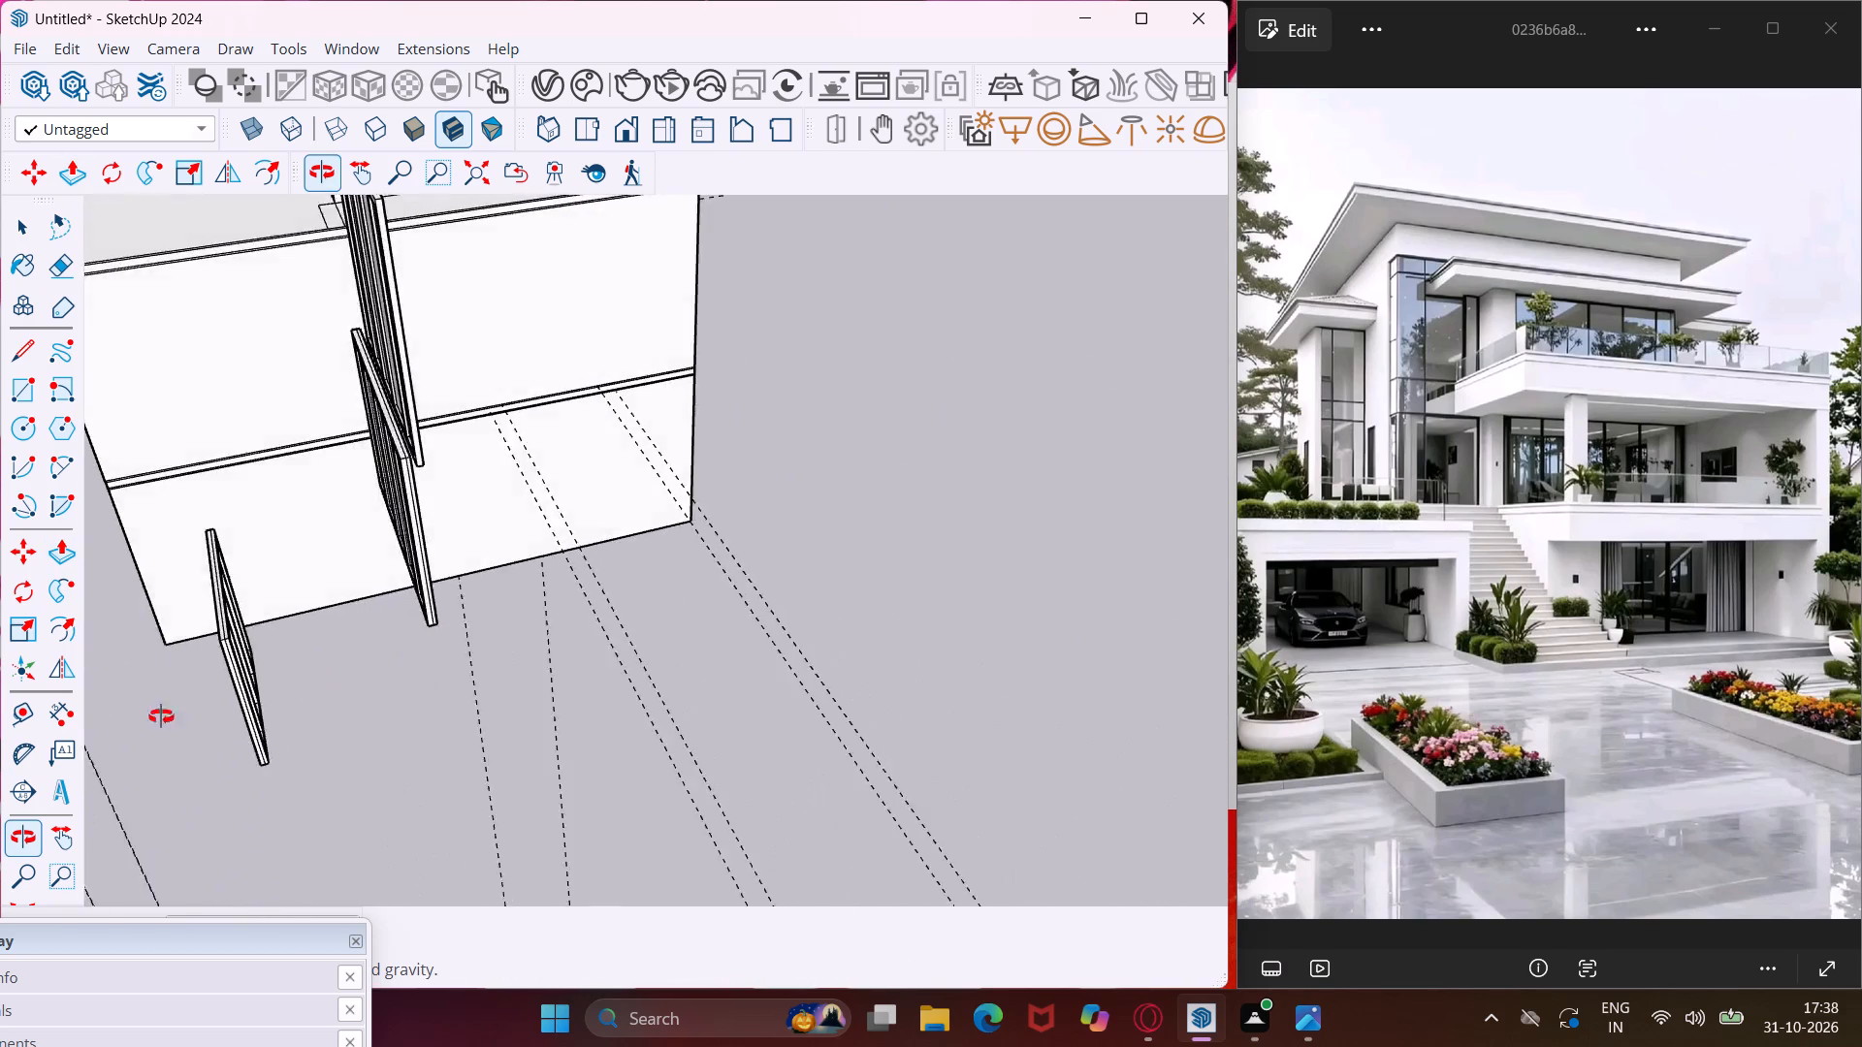
middle_drag(161, 716, 26, 714)
scroll(445, 392, up, 6)
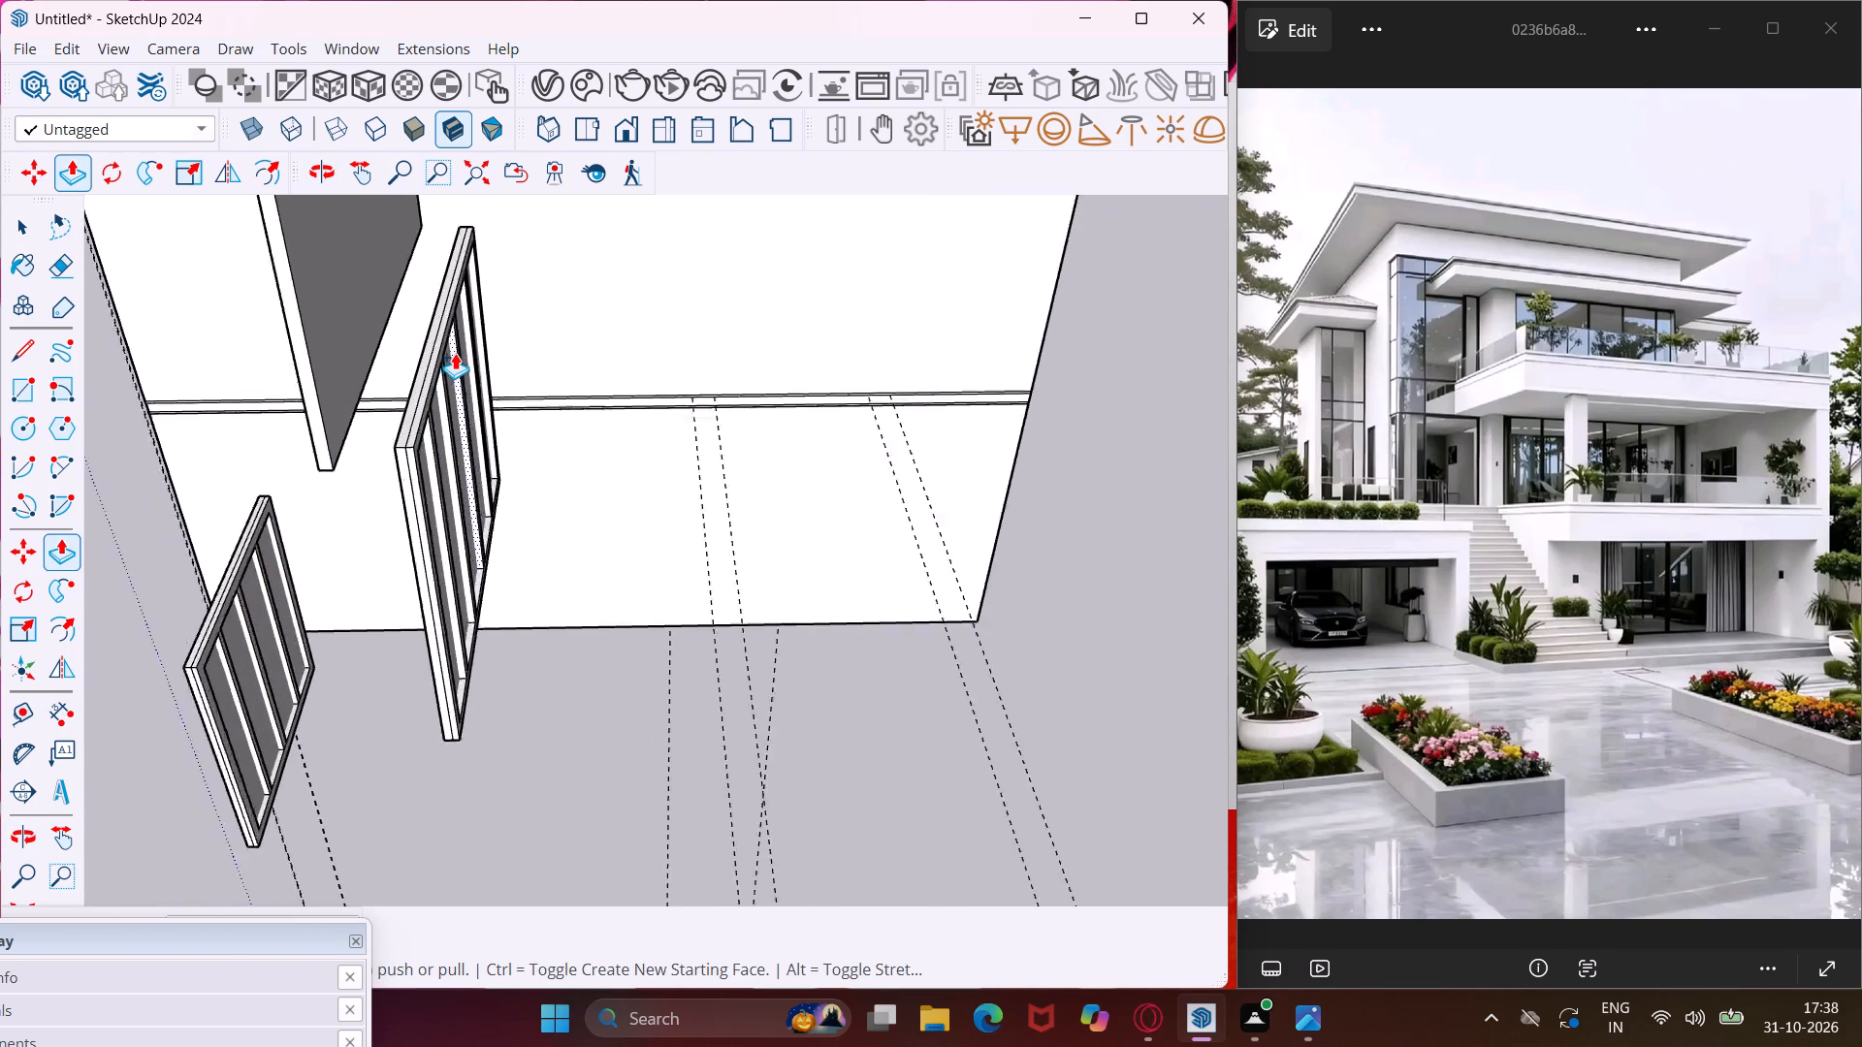
scroll(455, 353, up, 6)
scroll(630, 720, down, 6)
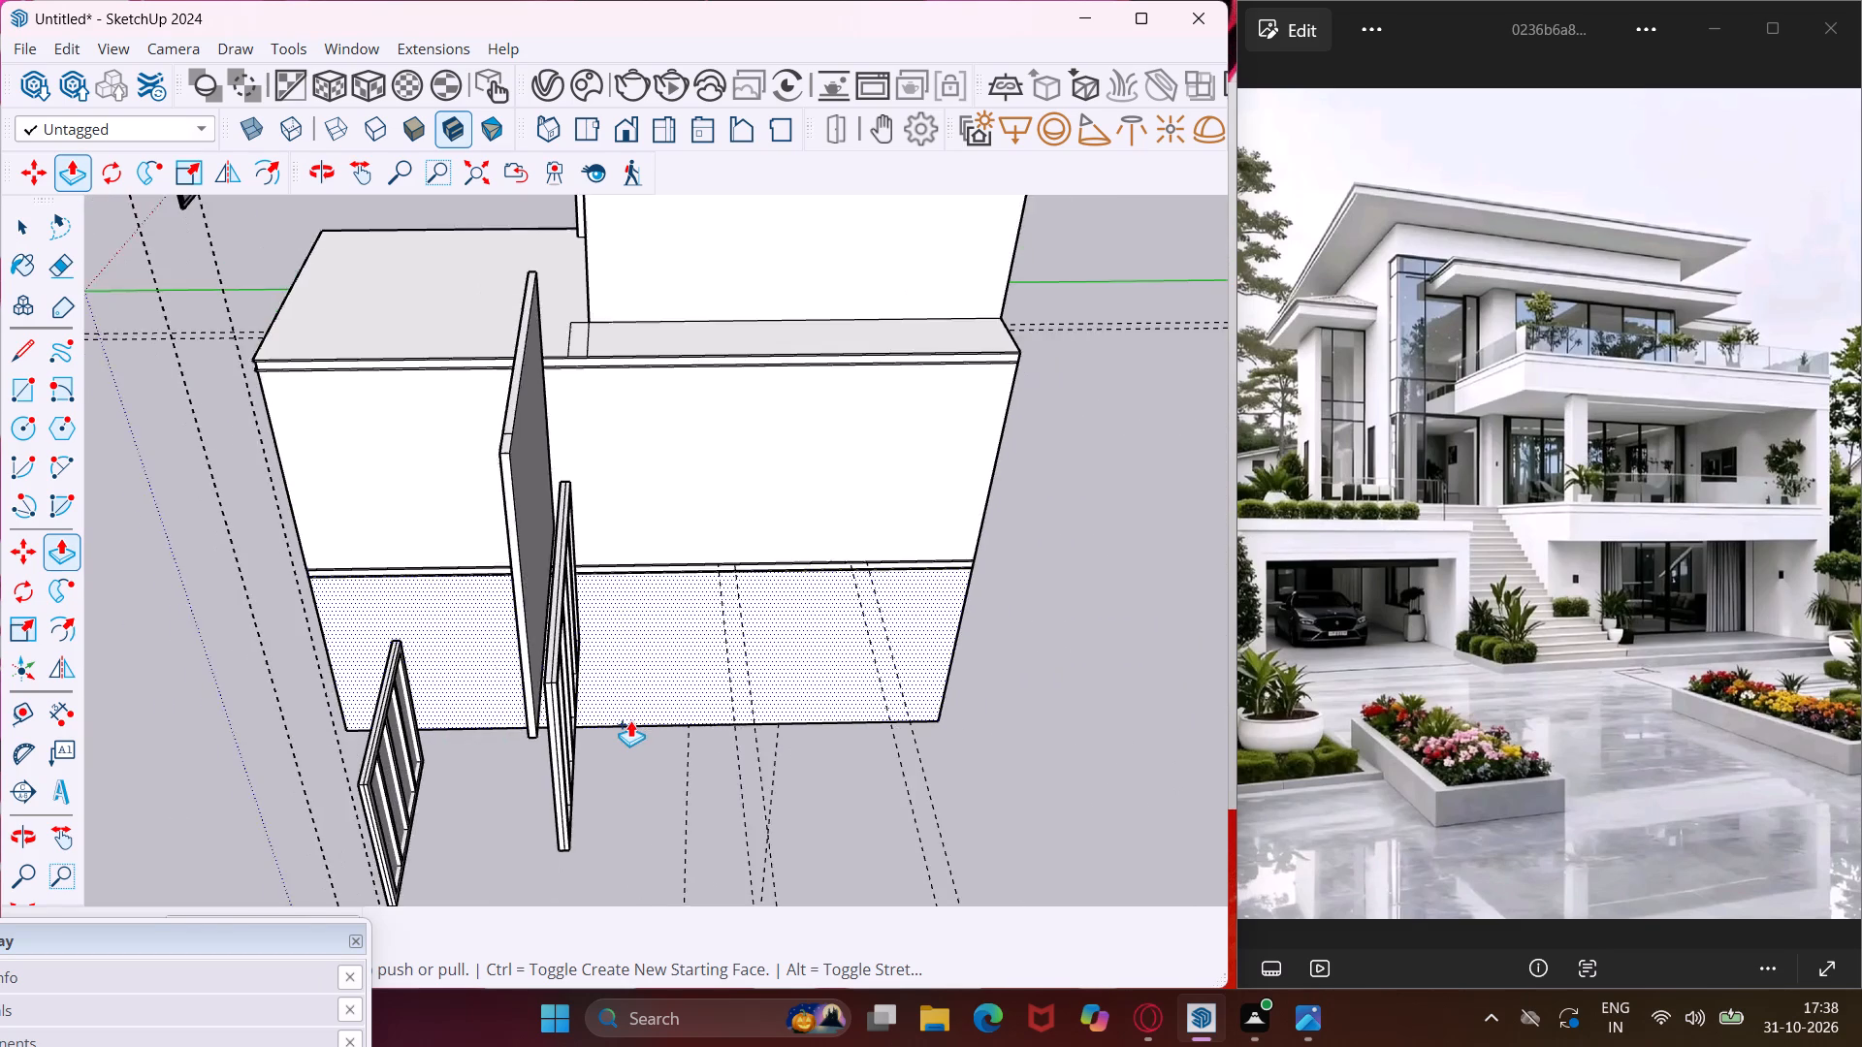
scroll(629, 720, down, 4)
middle_drag(558, 621, 924, 622)
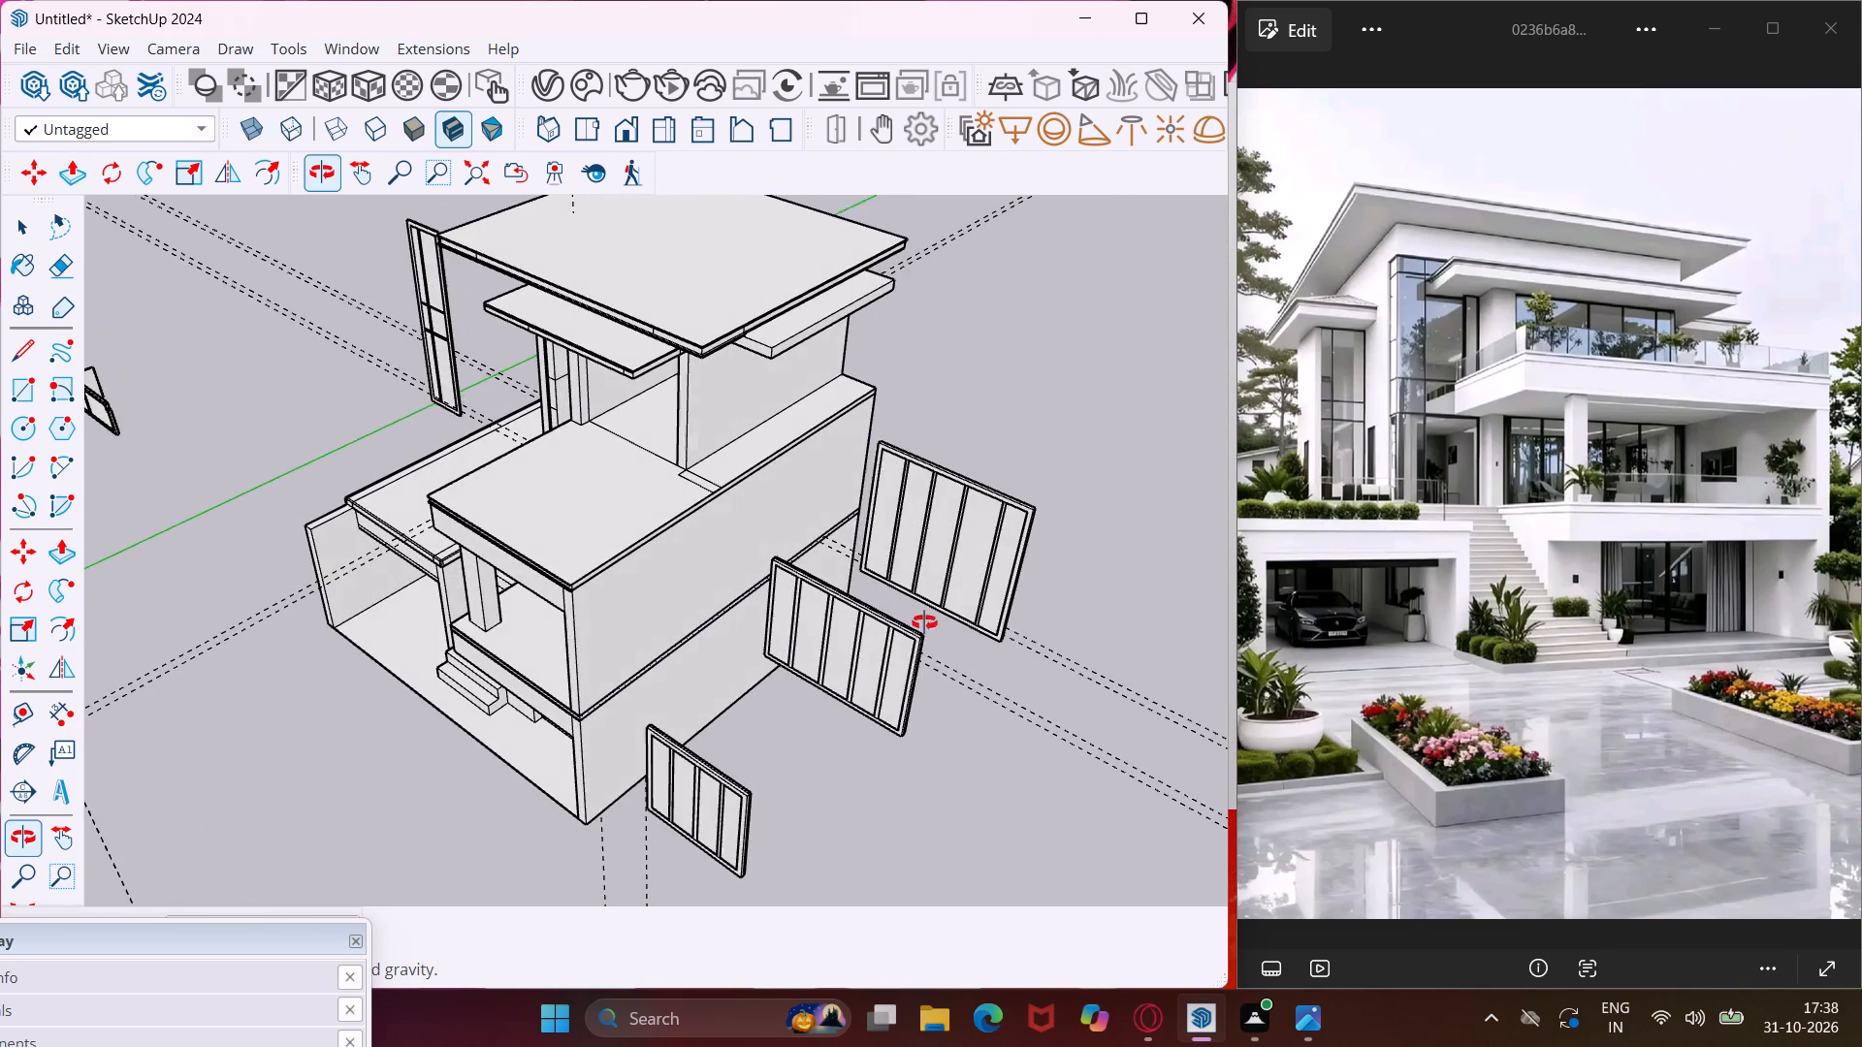
Push/Pull the upper panel's frame border farther outward by the same added distance as the other two panels' frames.
middle_drag(924, 622, 926, 622)
scroll(883, 450, up, 15)
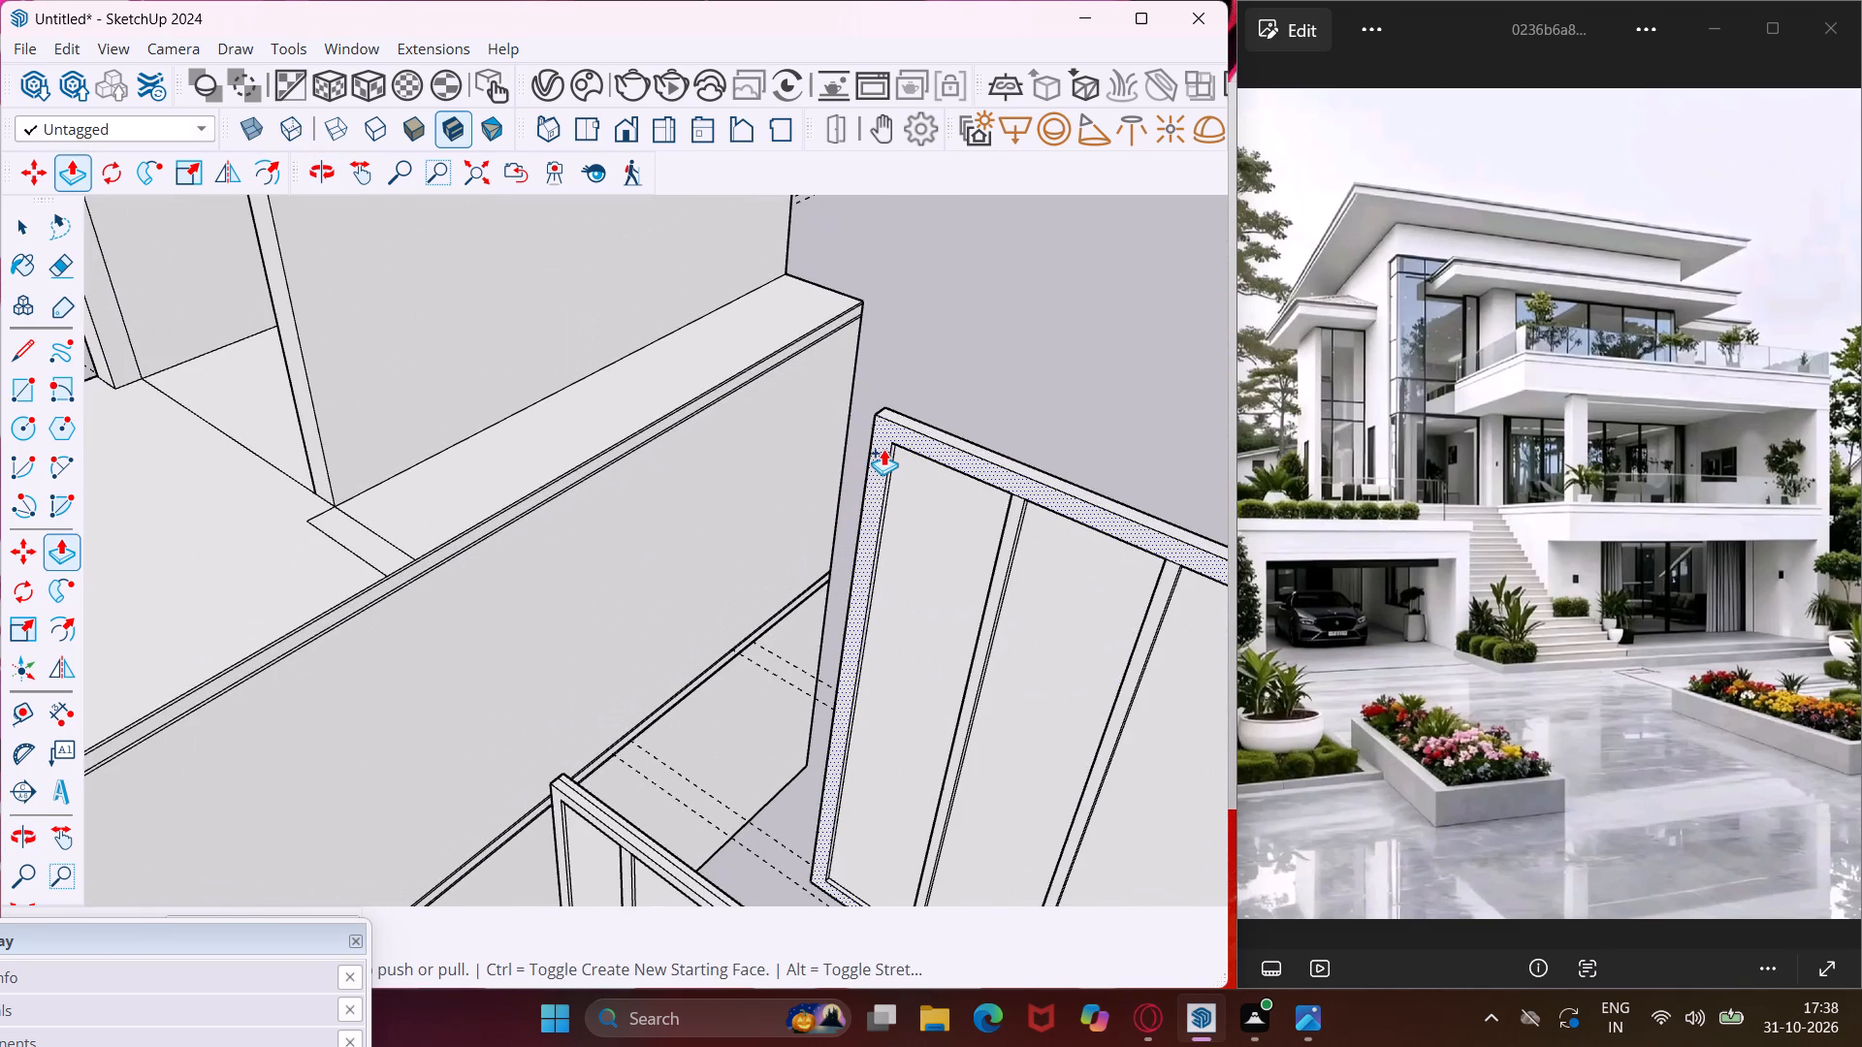
double_click(883, 449)
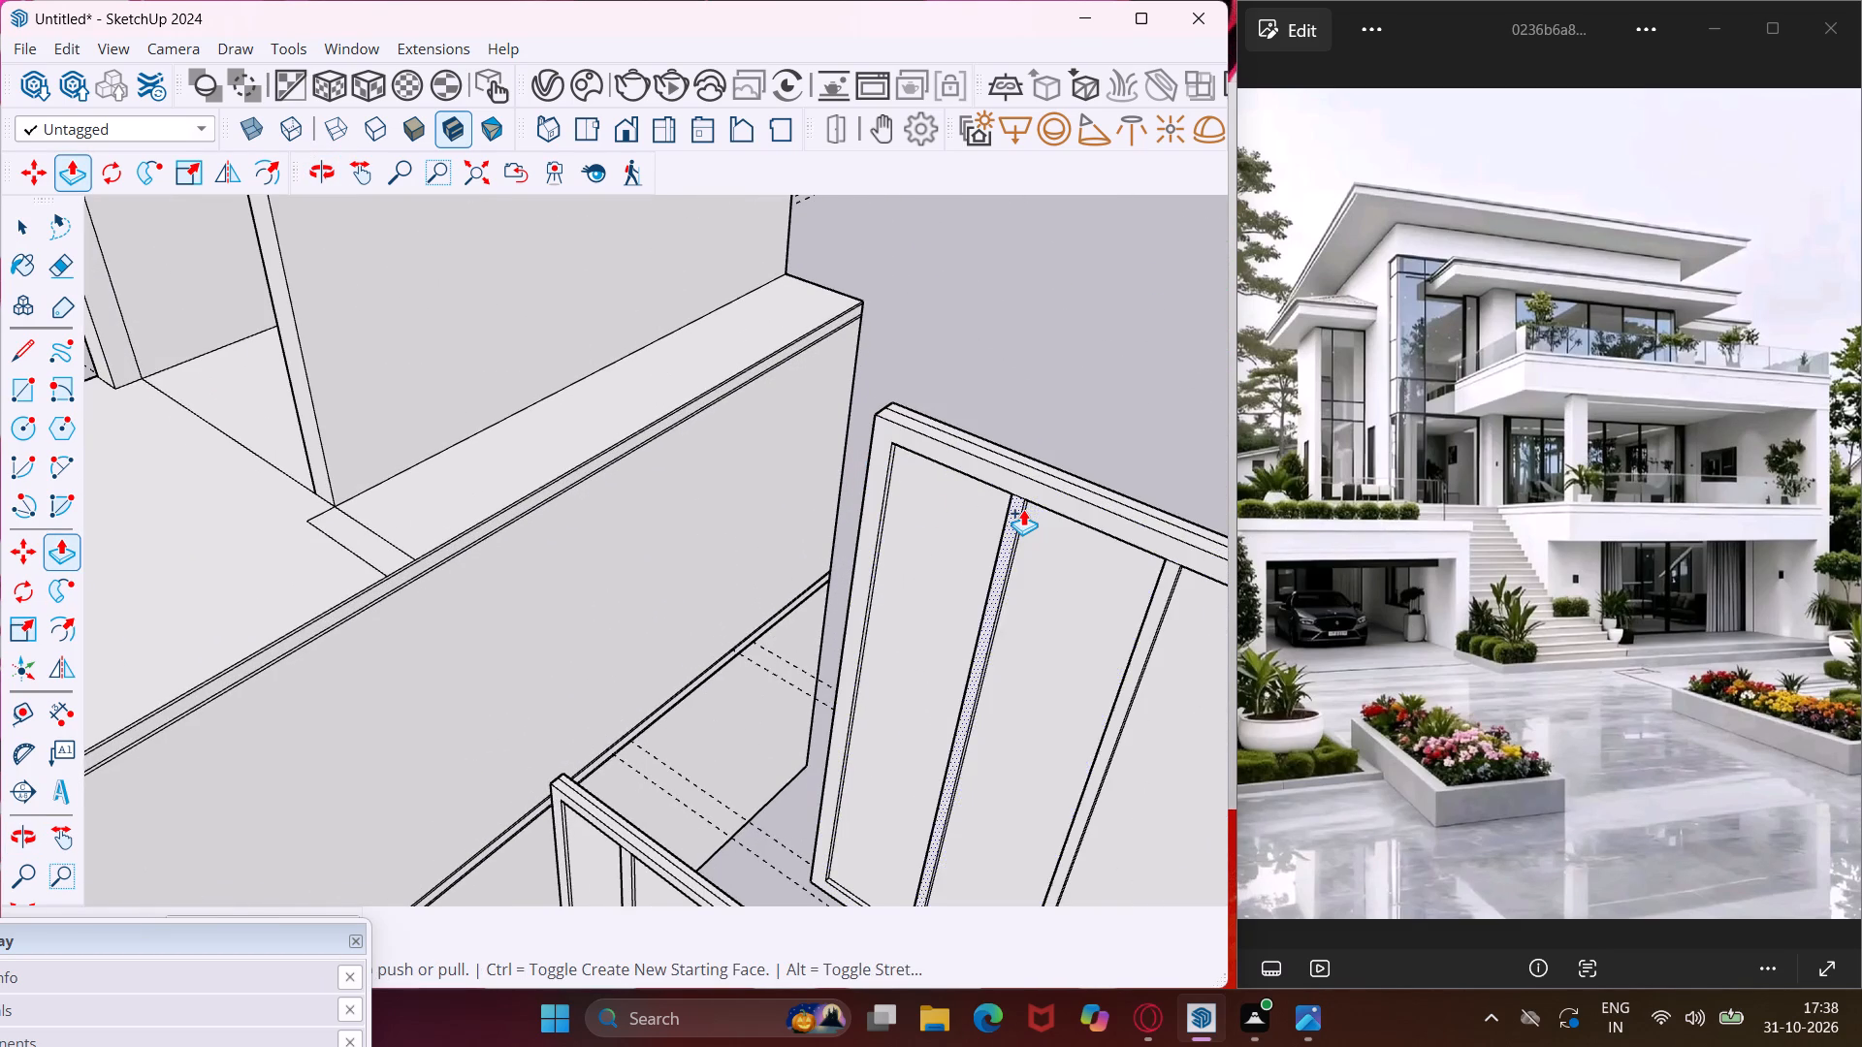
Extrude the upper panel's first two mullions, nearest the villa, farther outward by the same added distance as its frame border.
scroll(1023, 509, up, 8)
double_click(1018, 507)
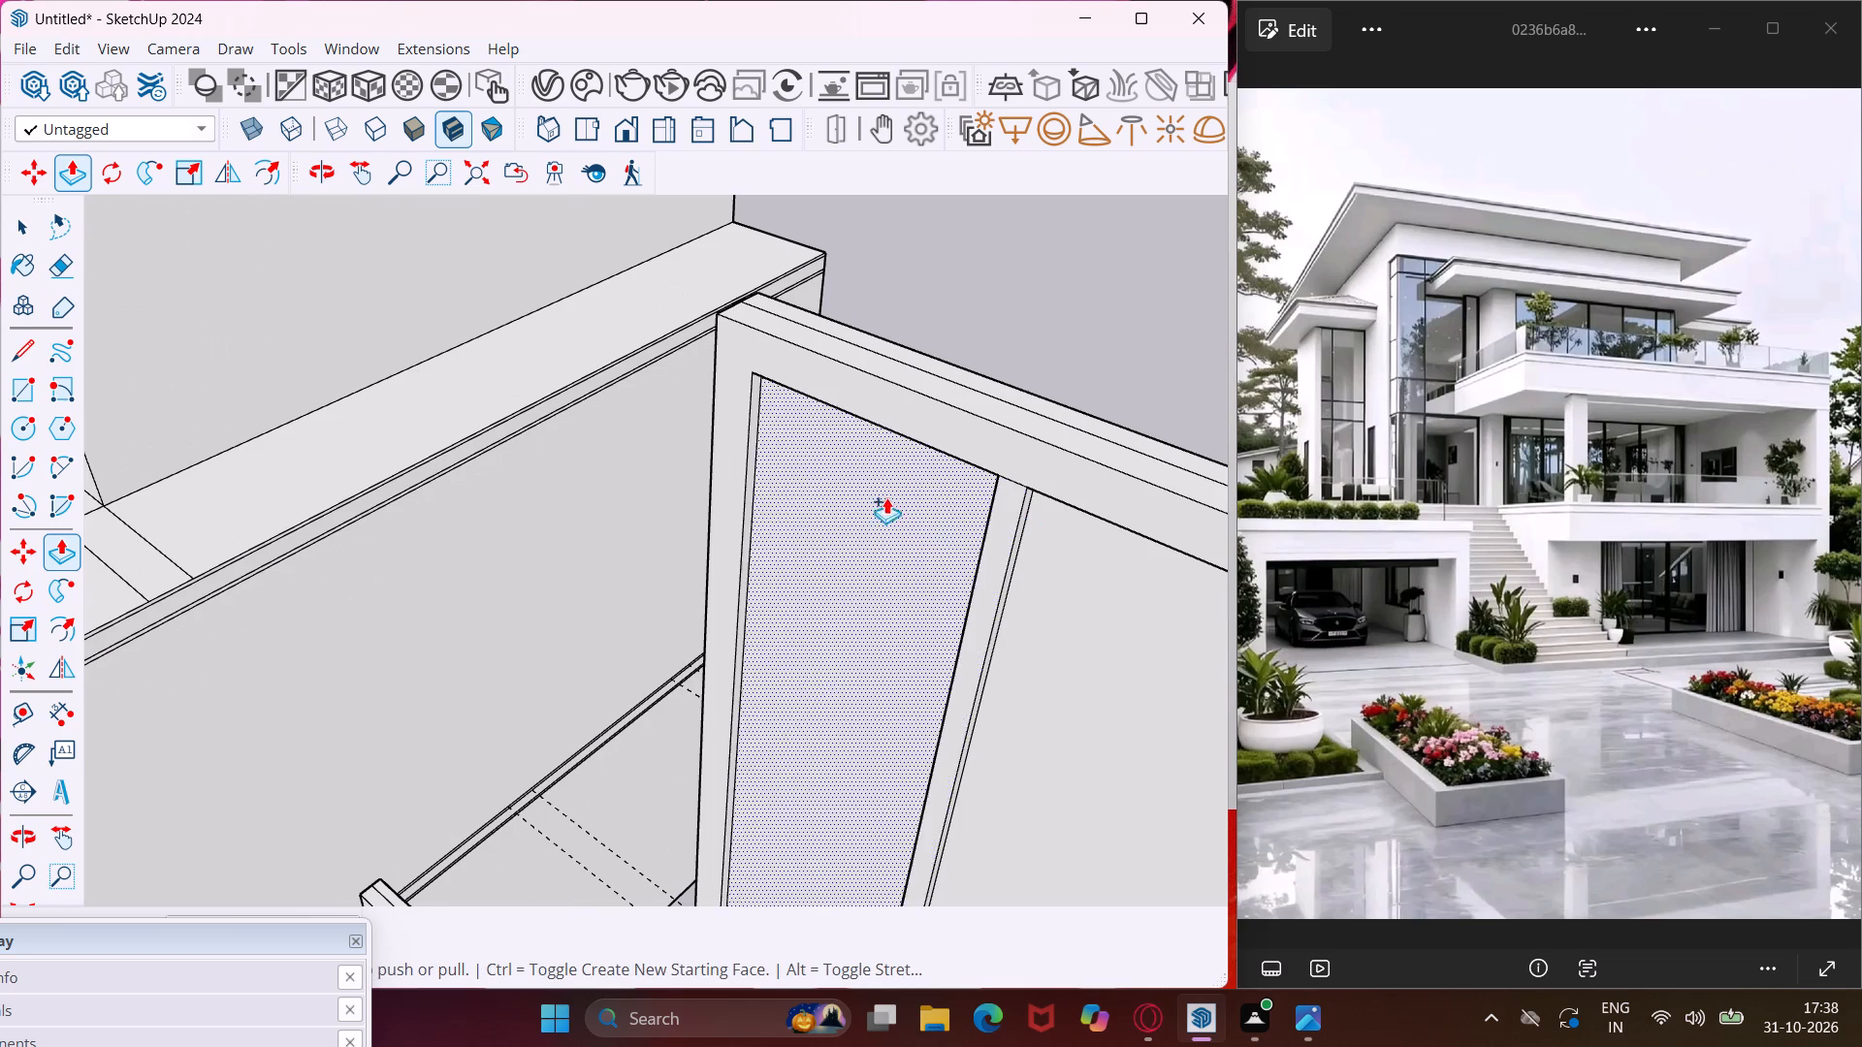
scroll(871, 497, down, 8)
scroll(1087, 553, up, 8)
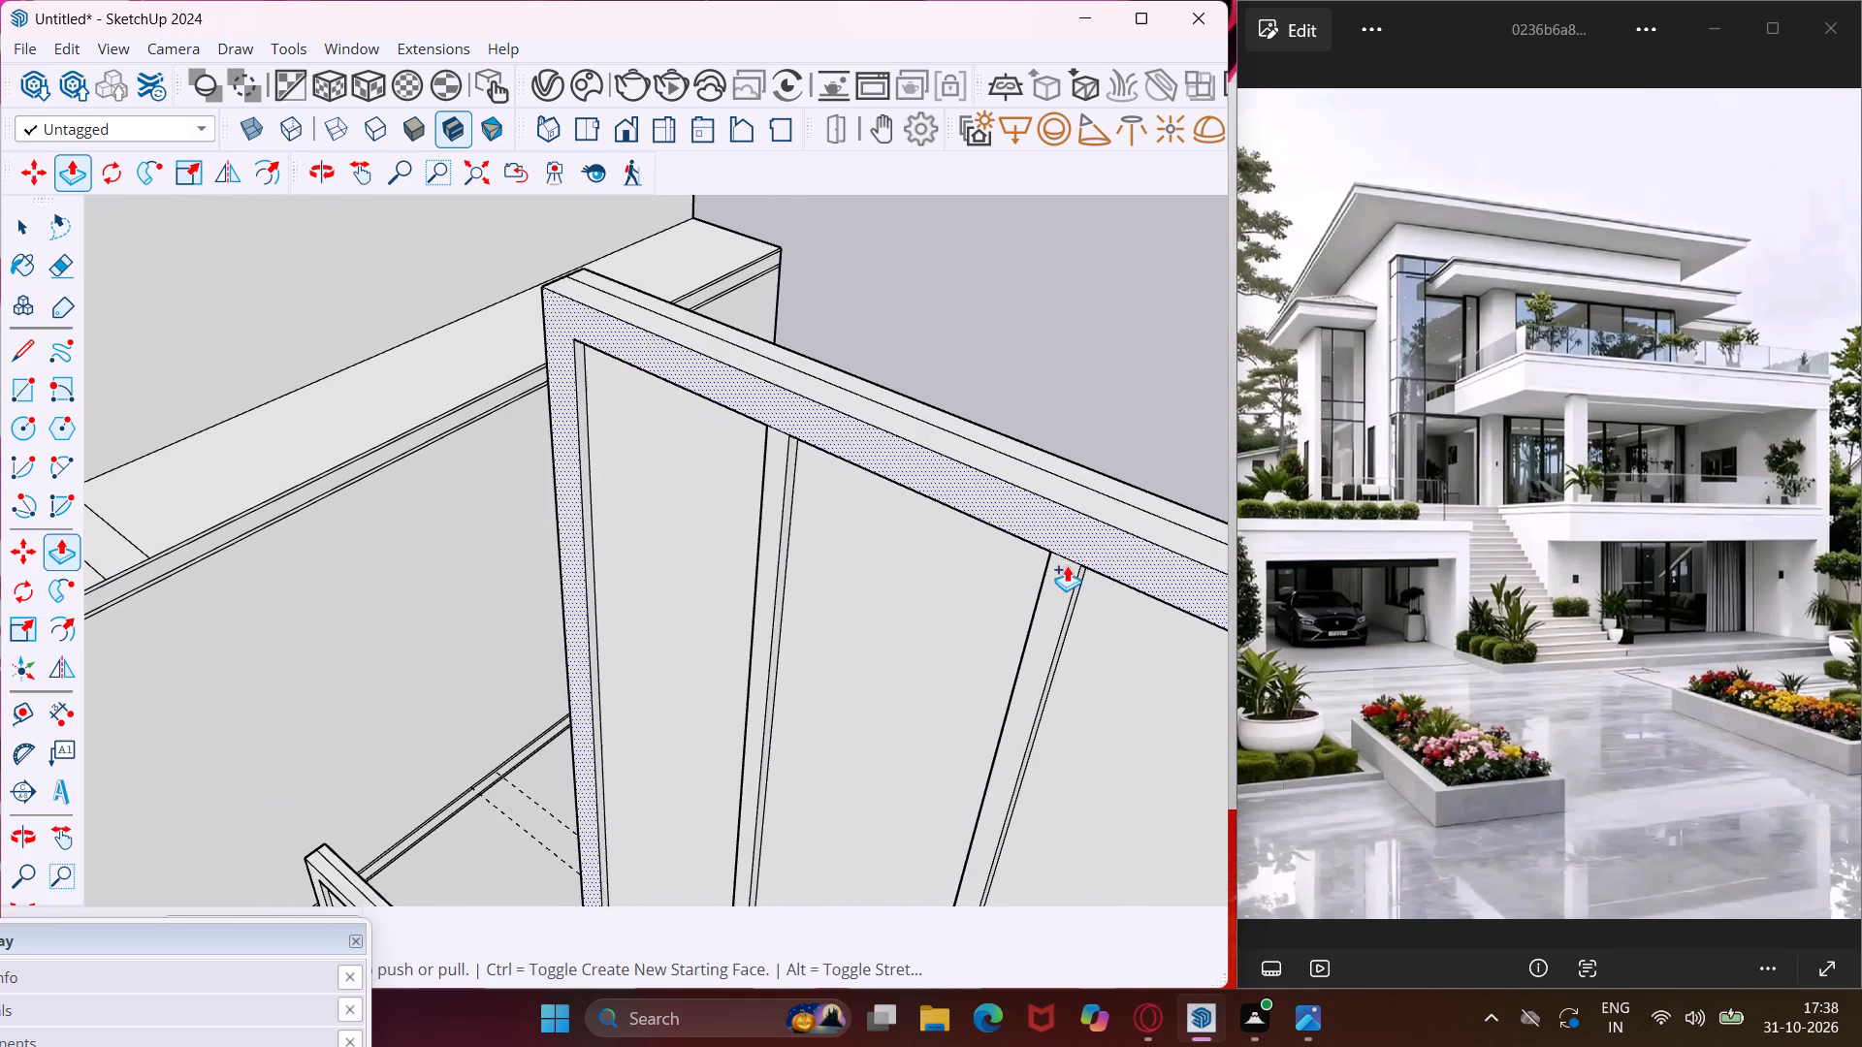
double_click(1056, 574)
scroll(810, 519, down, 11)
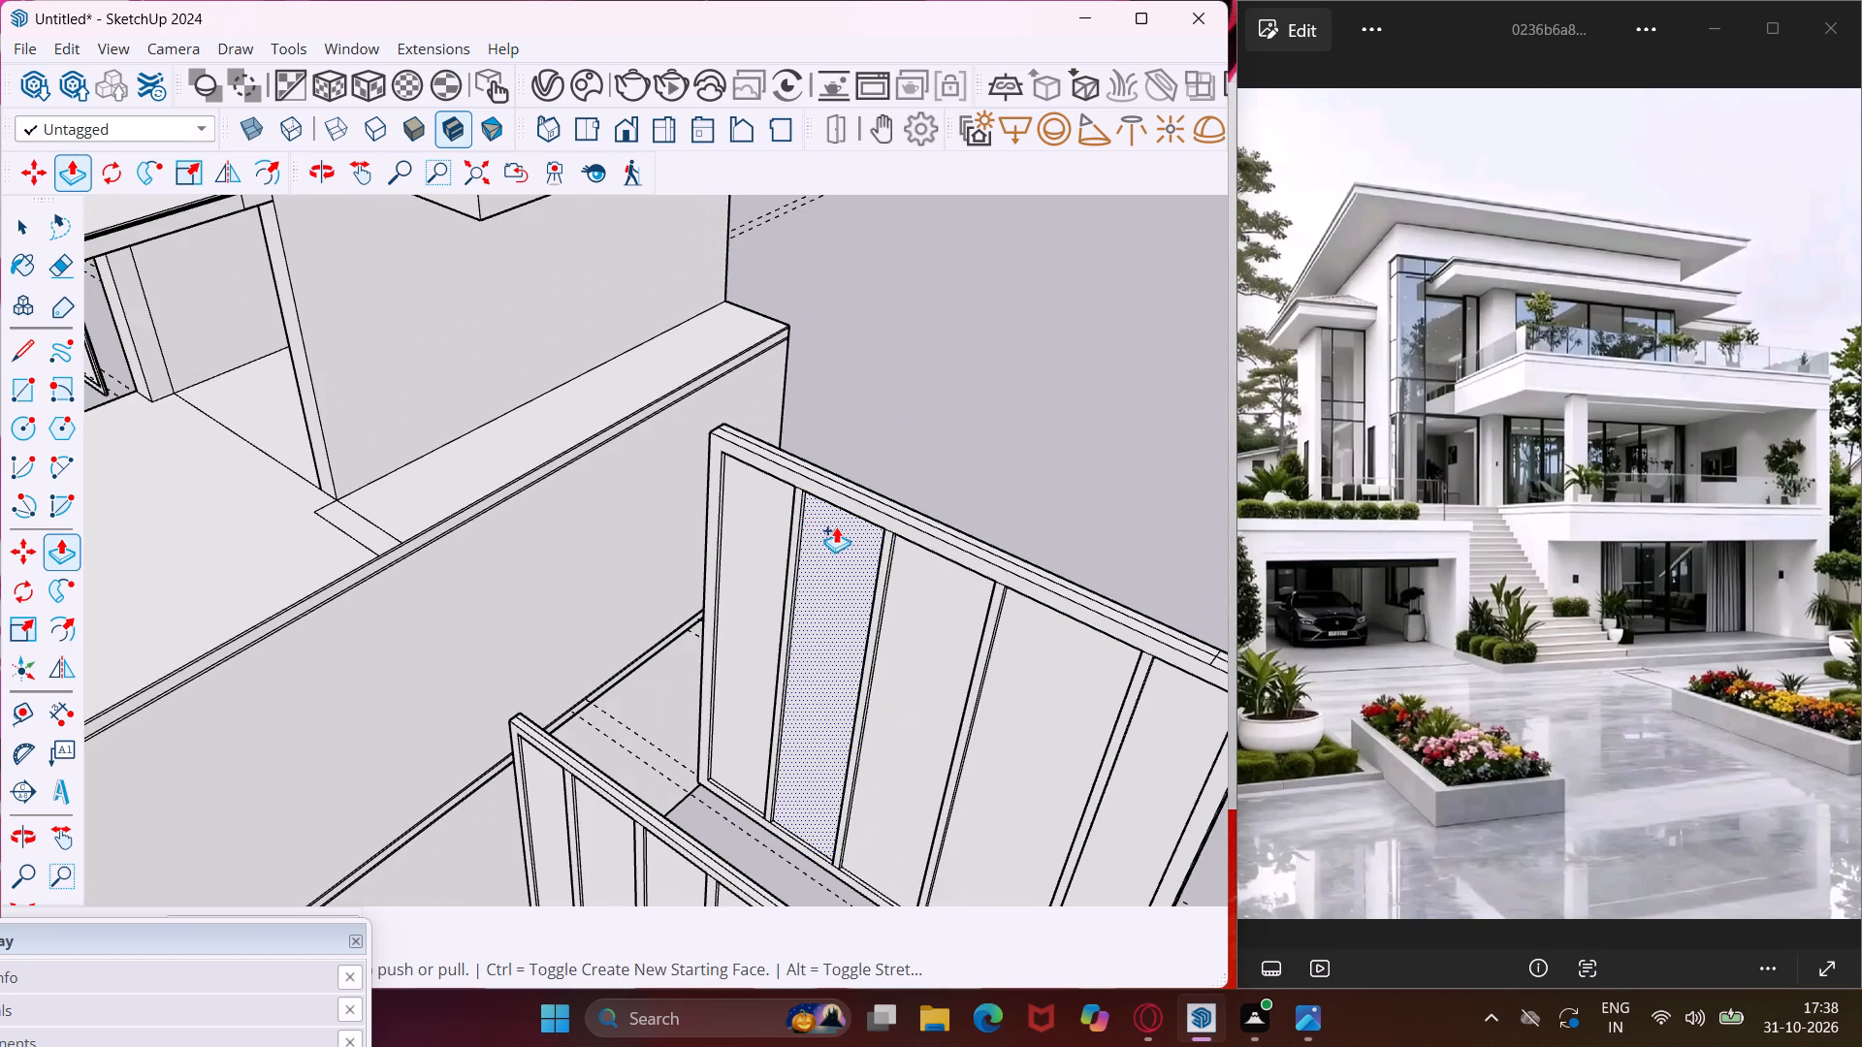
Extrude the upper panel's remaining two mullions outward to match the depth of its frame border.
scroll(1135, 672, up, 8)
click(1140, 672)
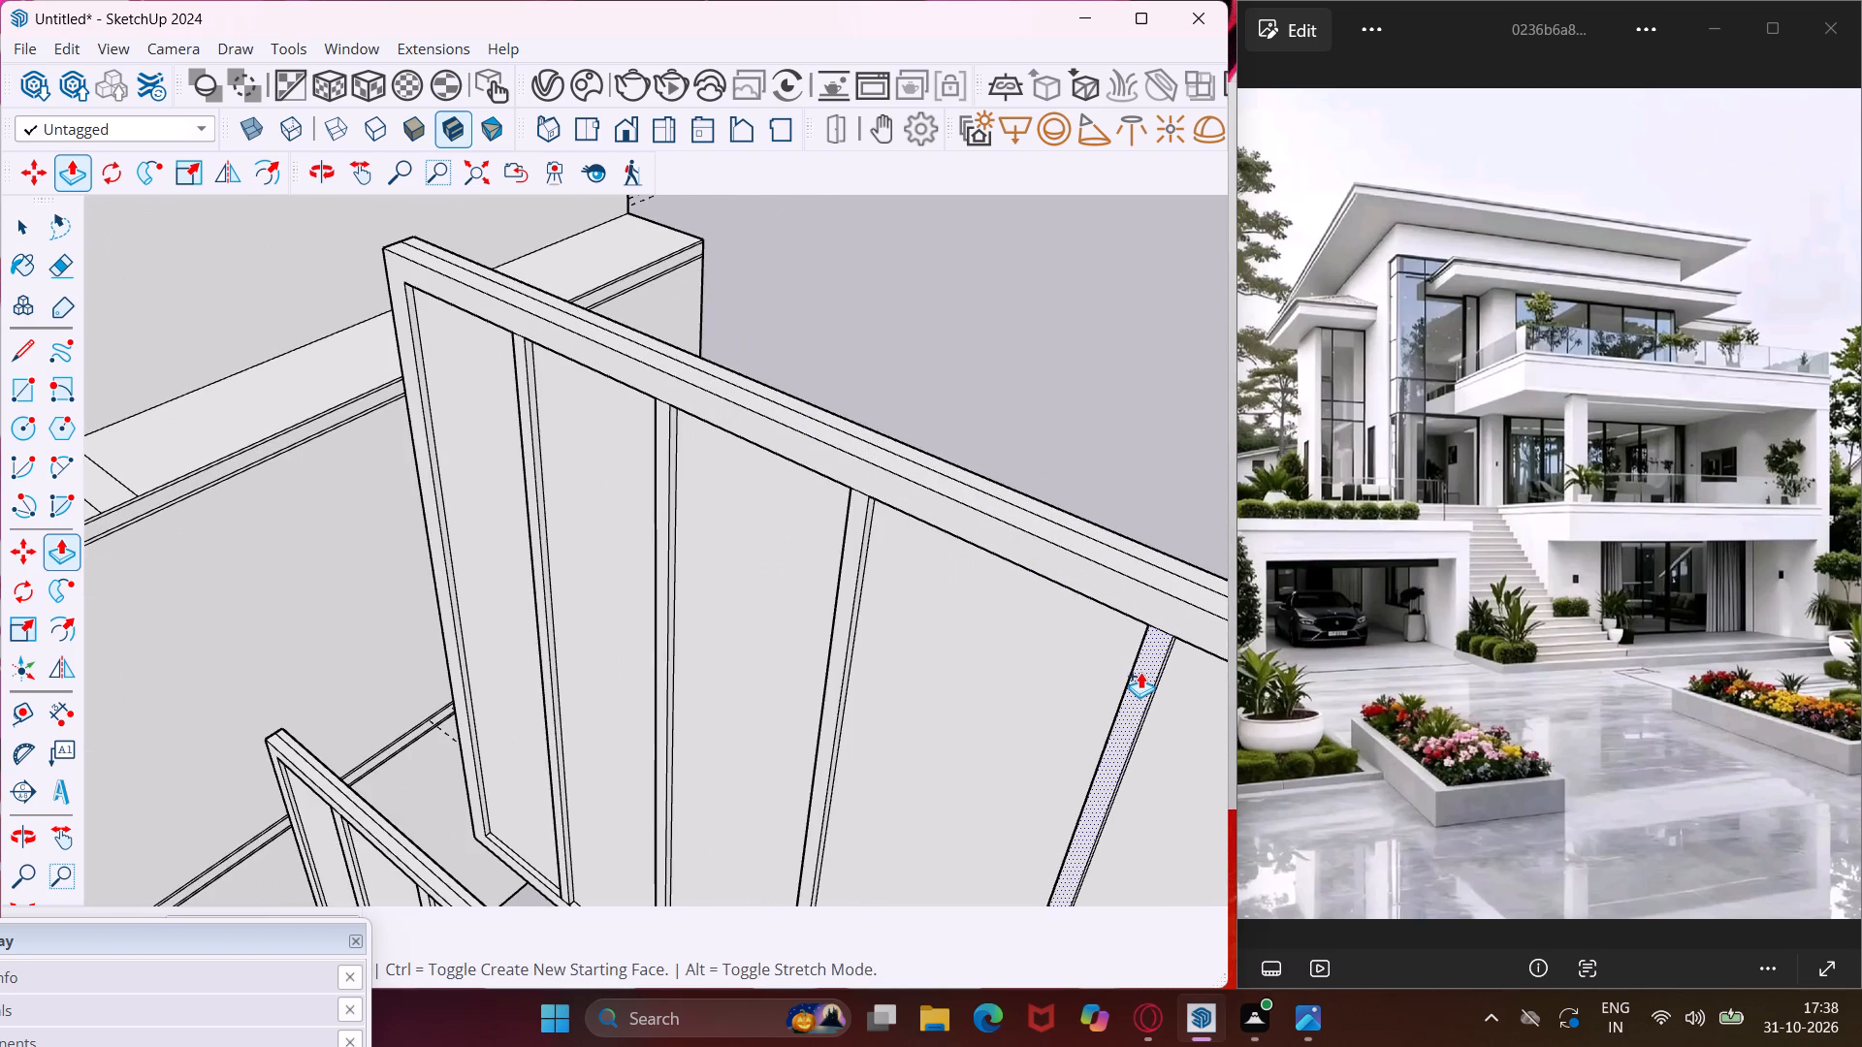
key(Escape)
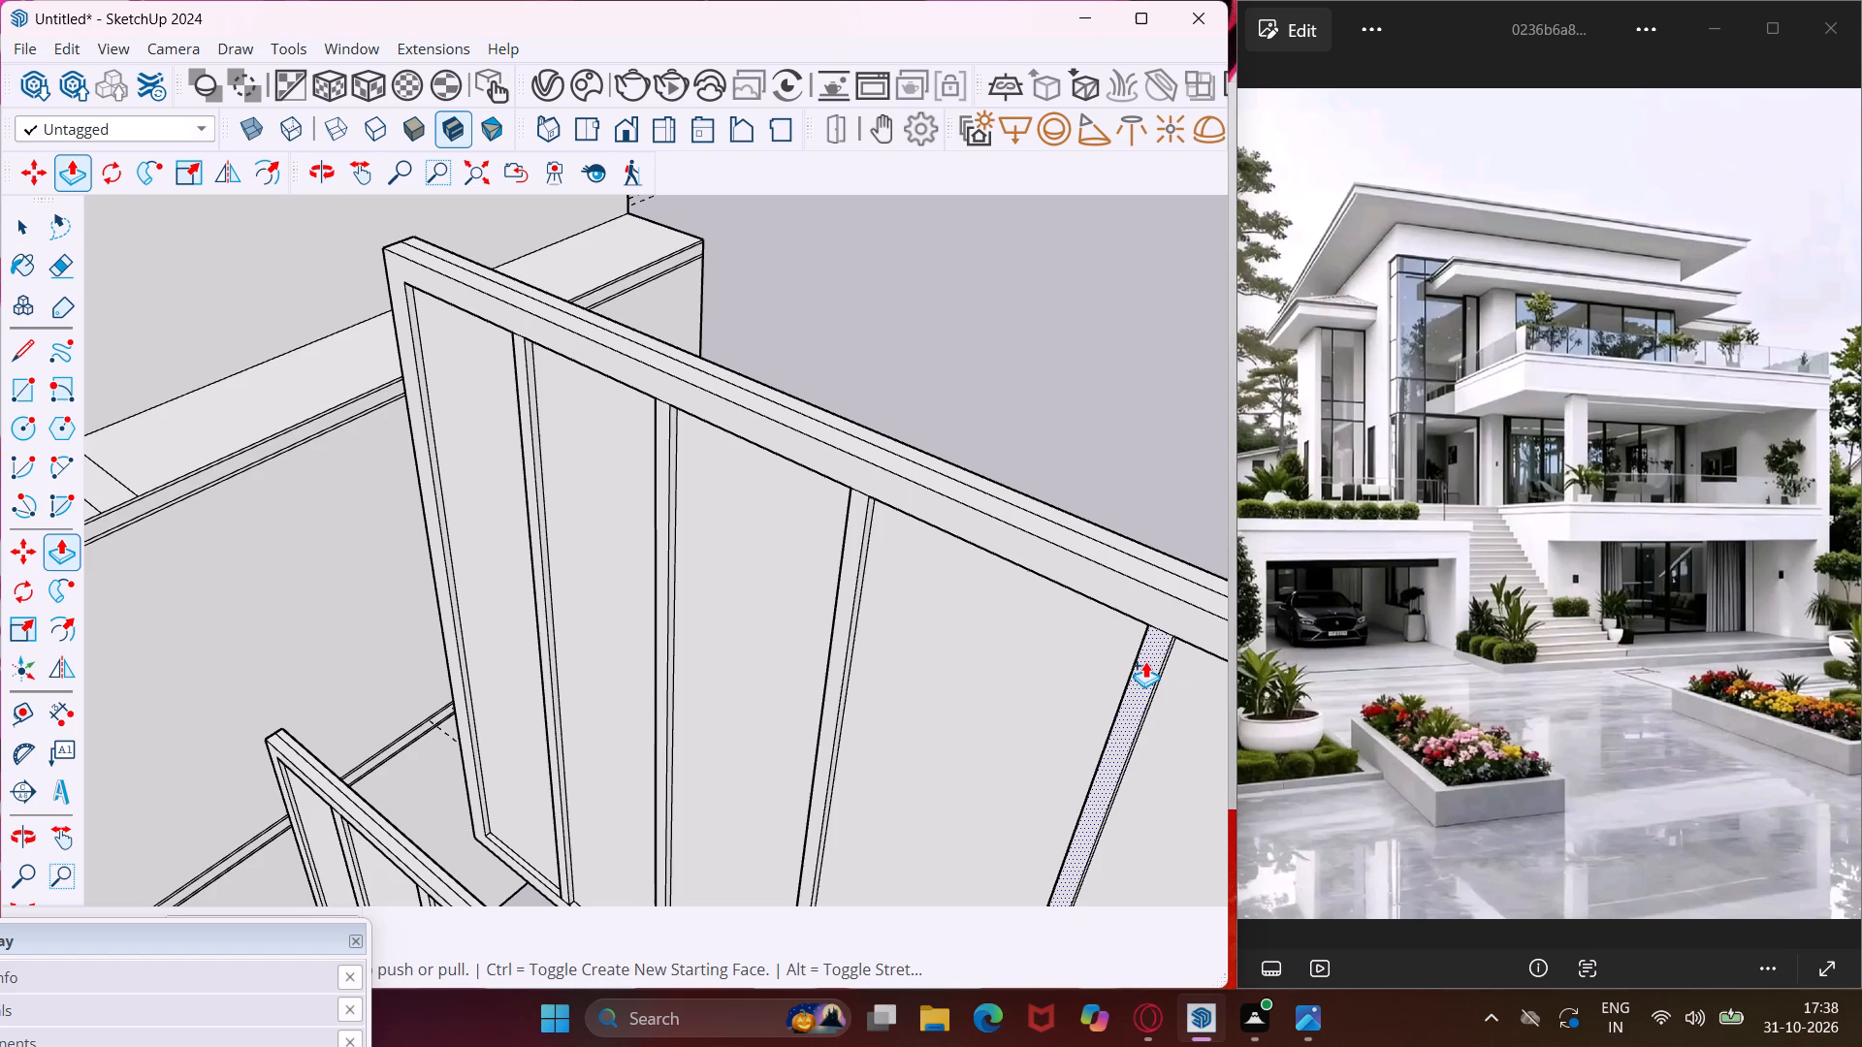
middle_drag(1145, 660, 754, 538)
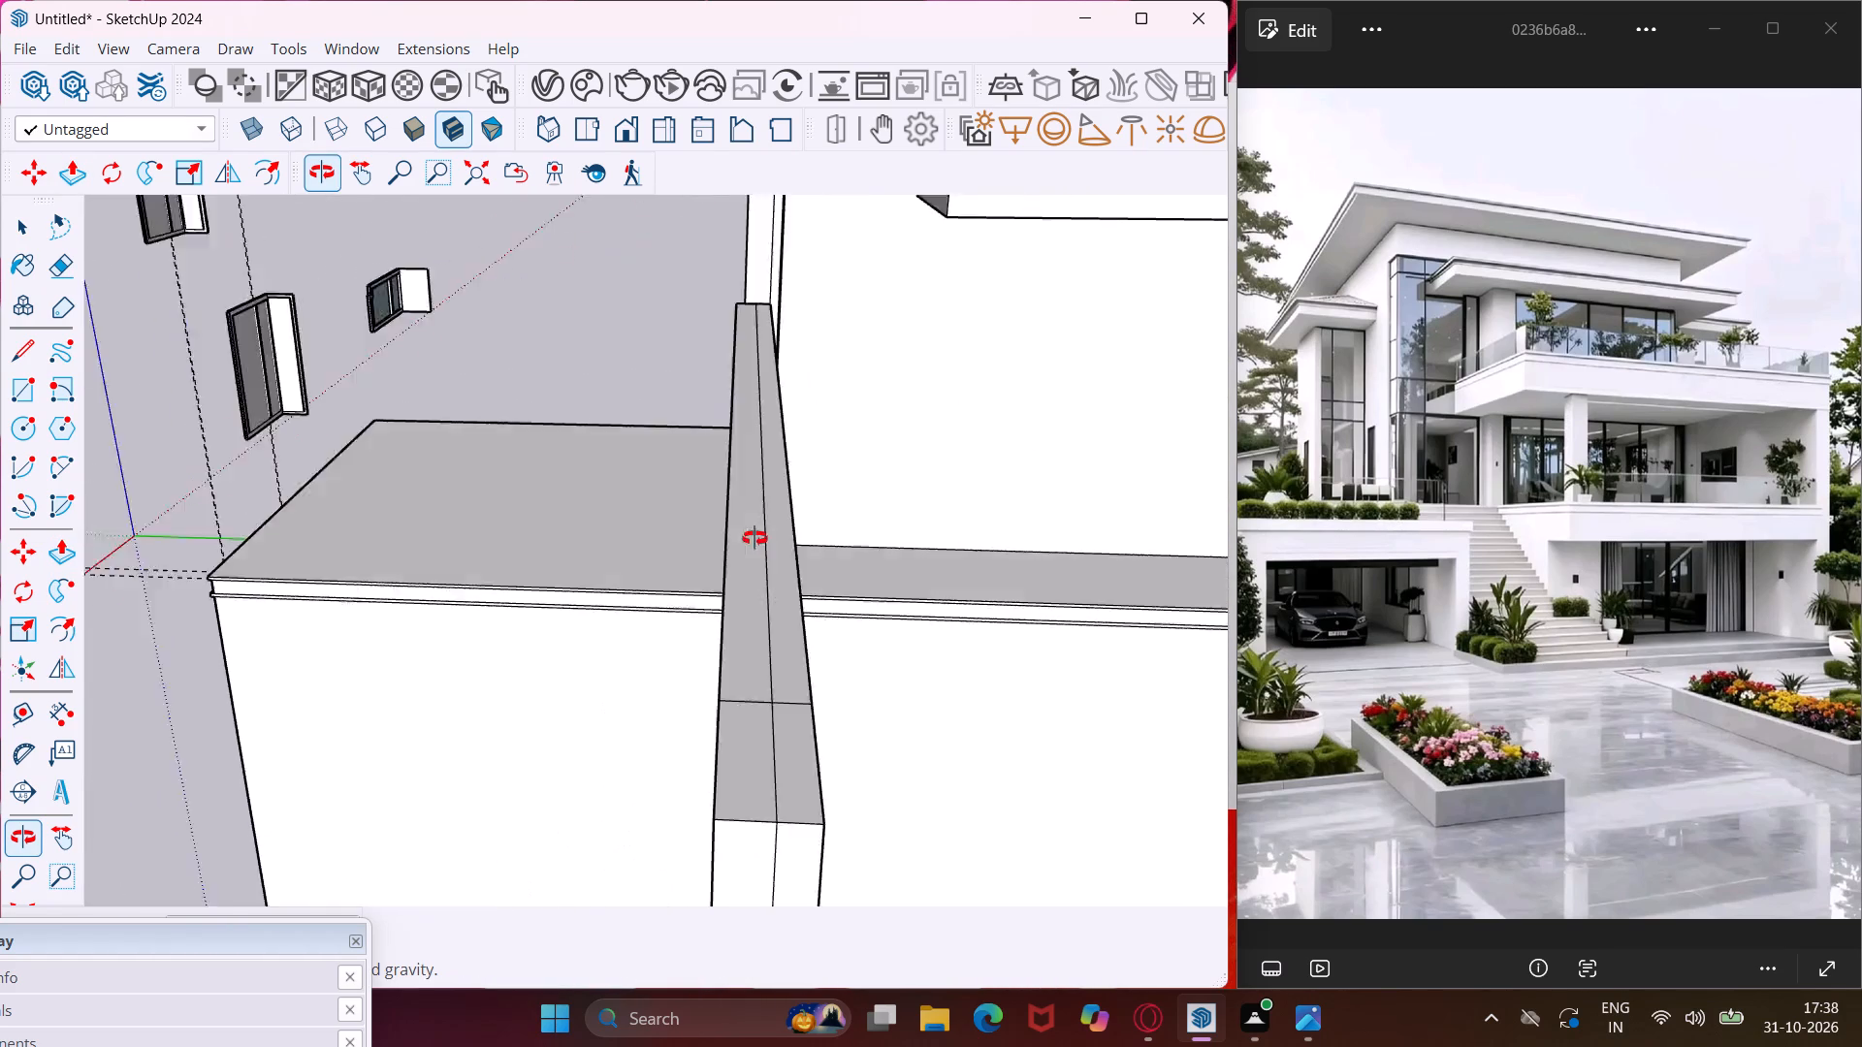
middle_drag(754, 538, 805, 515)
scroll(834, 633, up, 6)
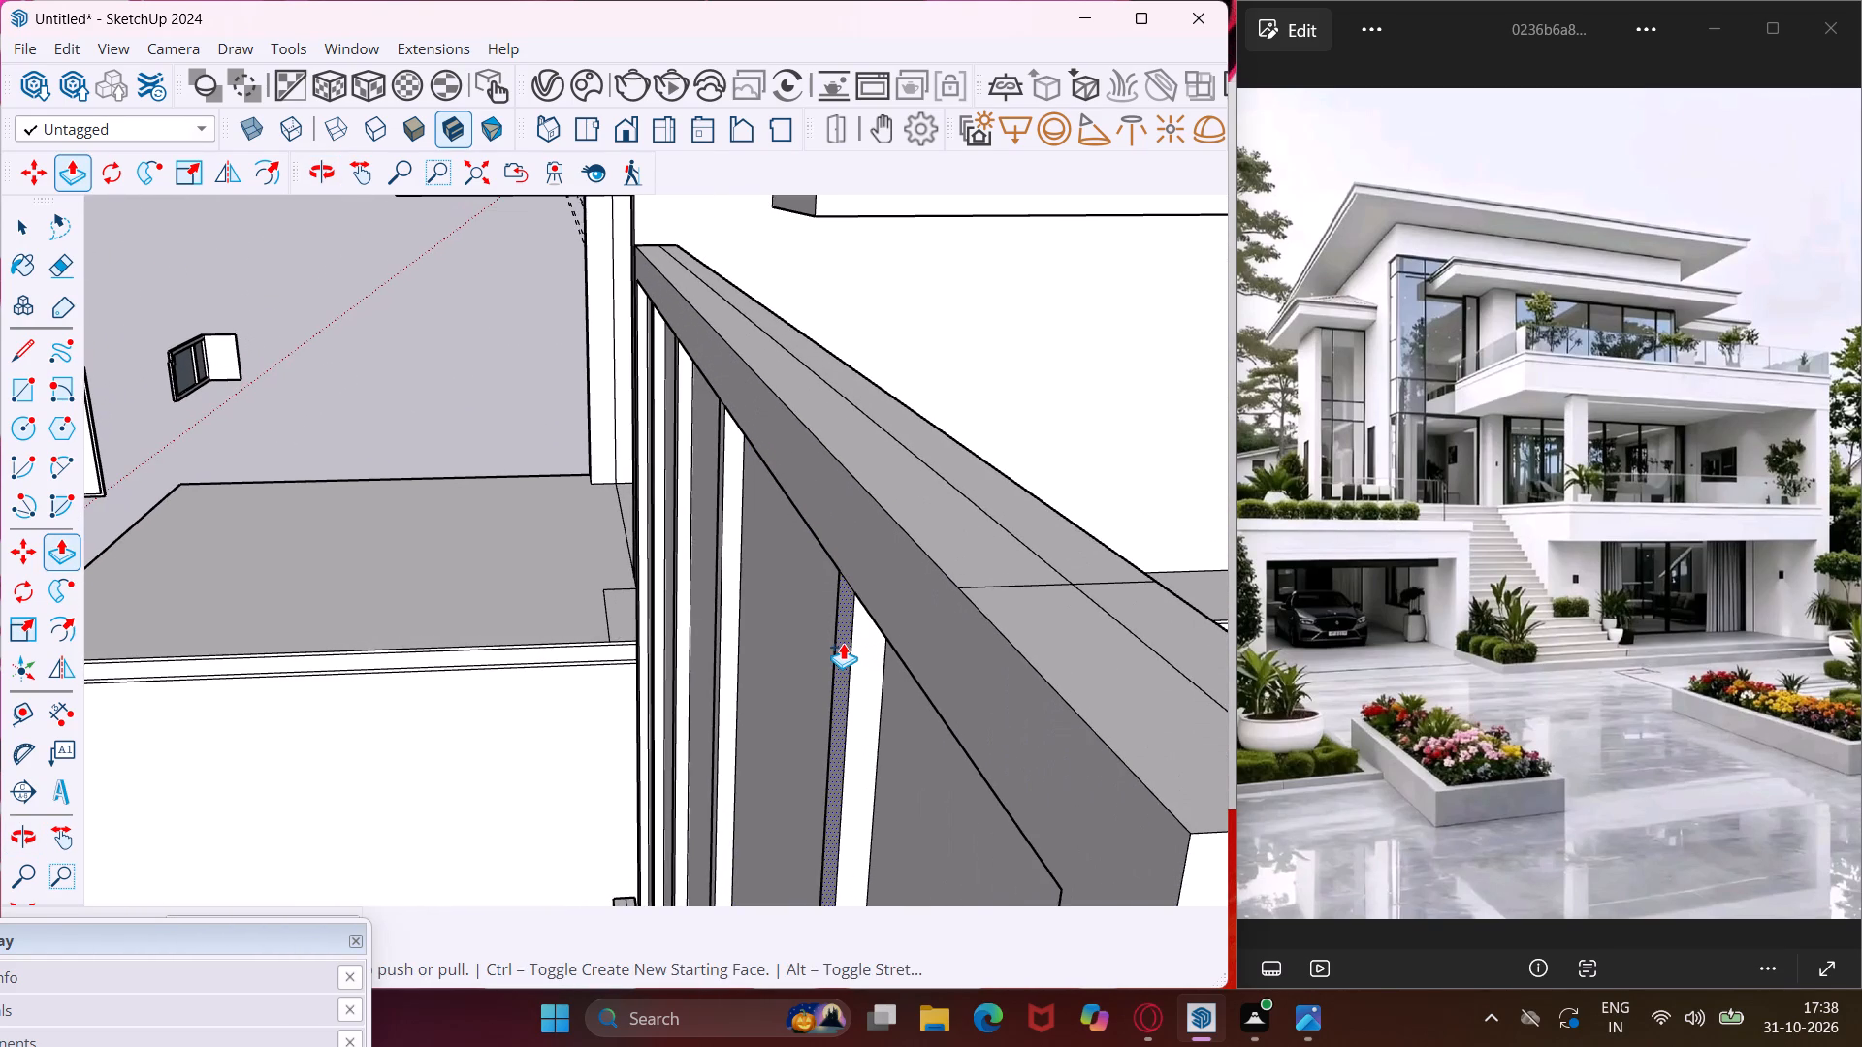
click(843, 643)
scroll(881, 658, down, 4)
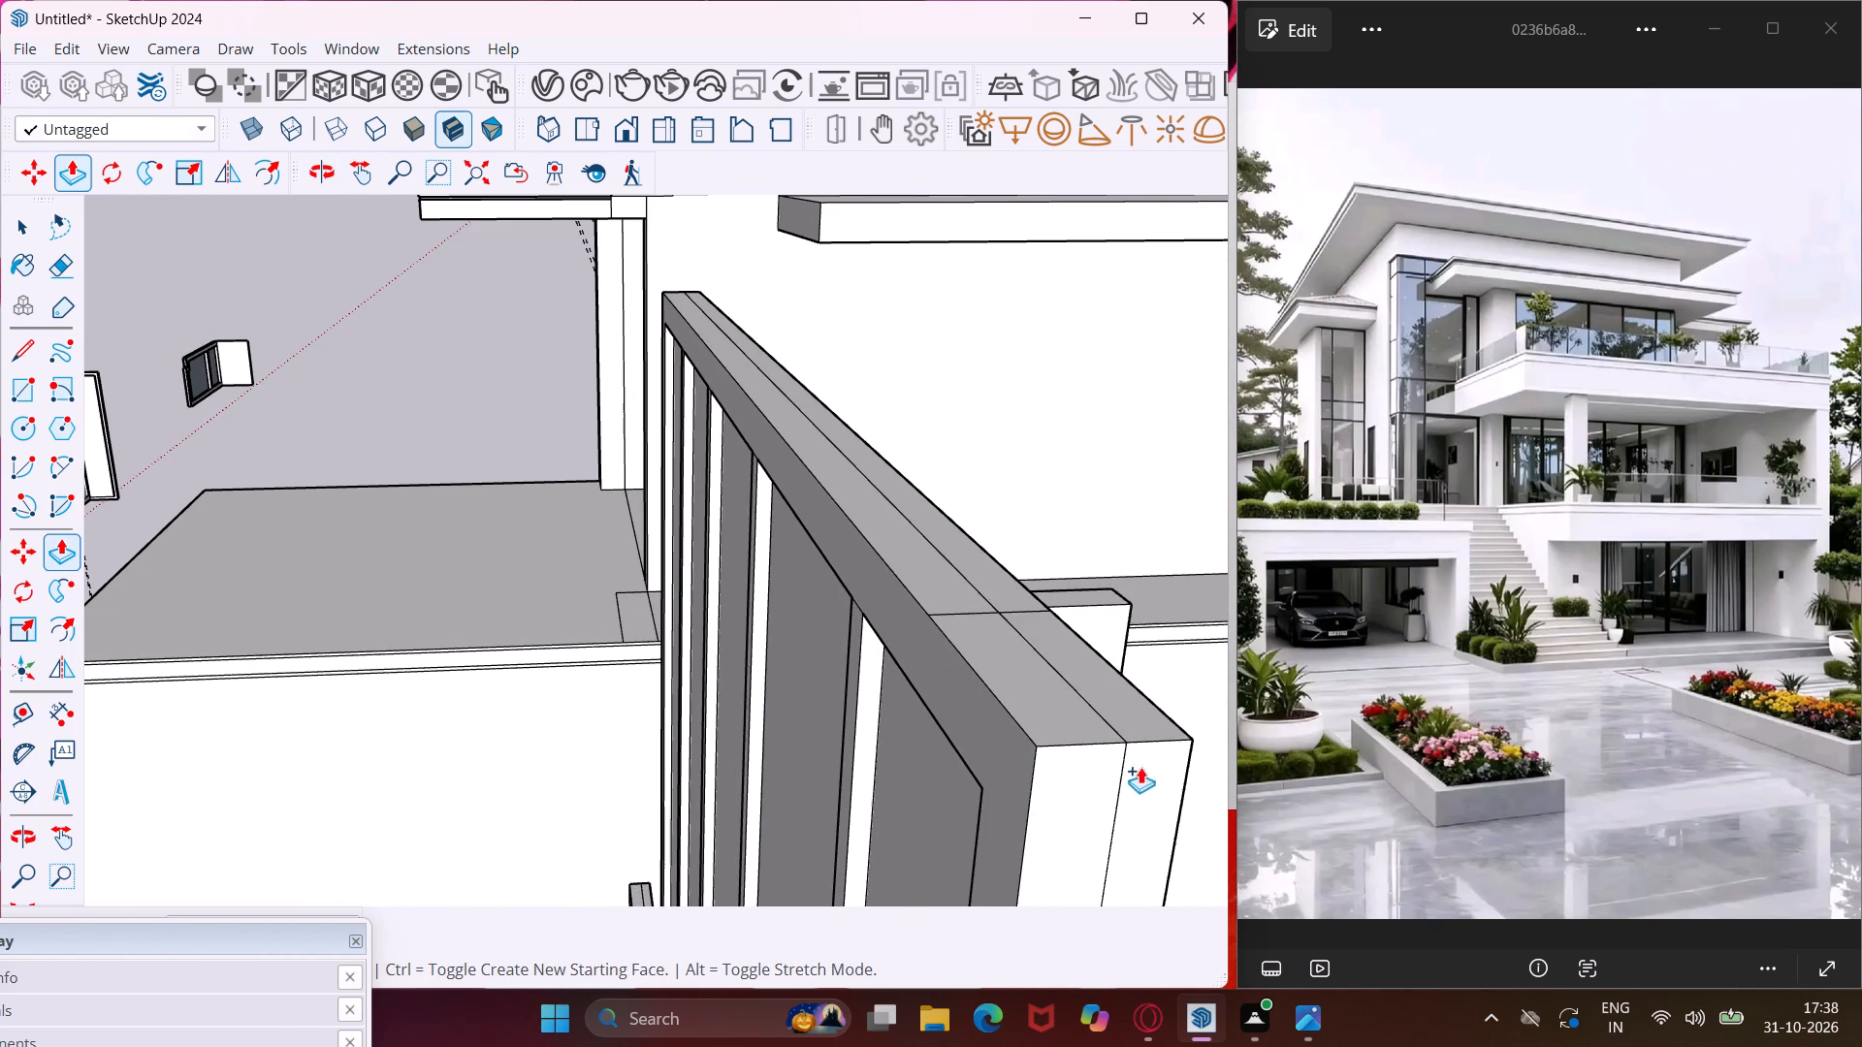
click(1183, 769)
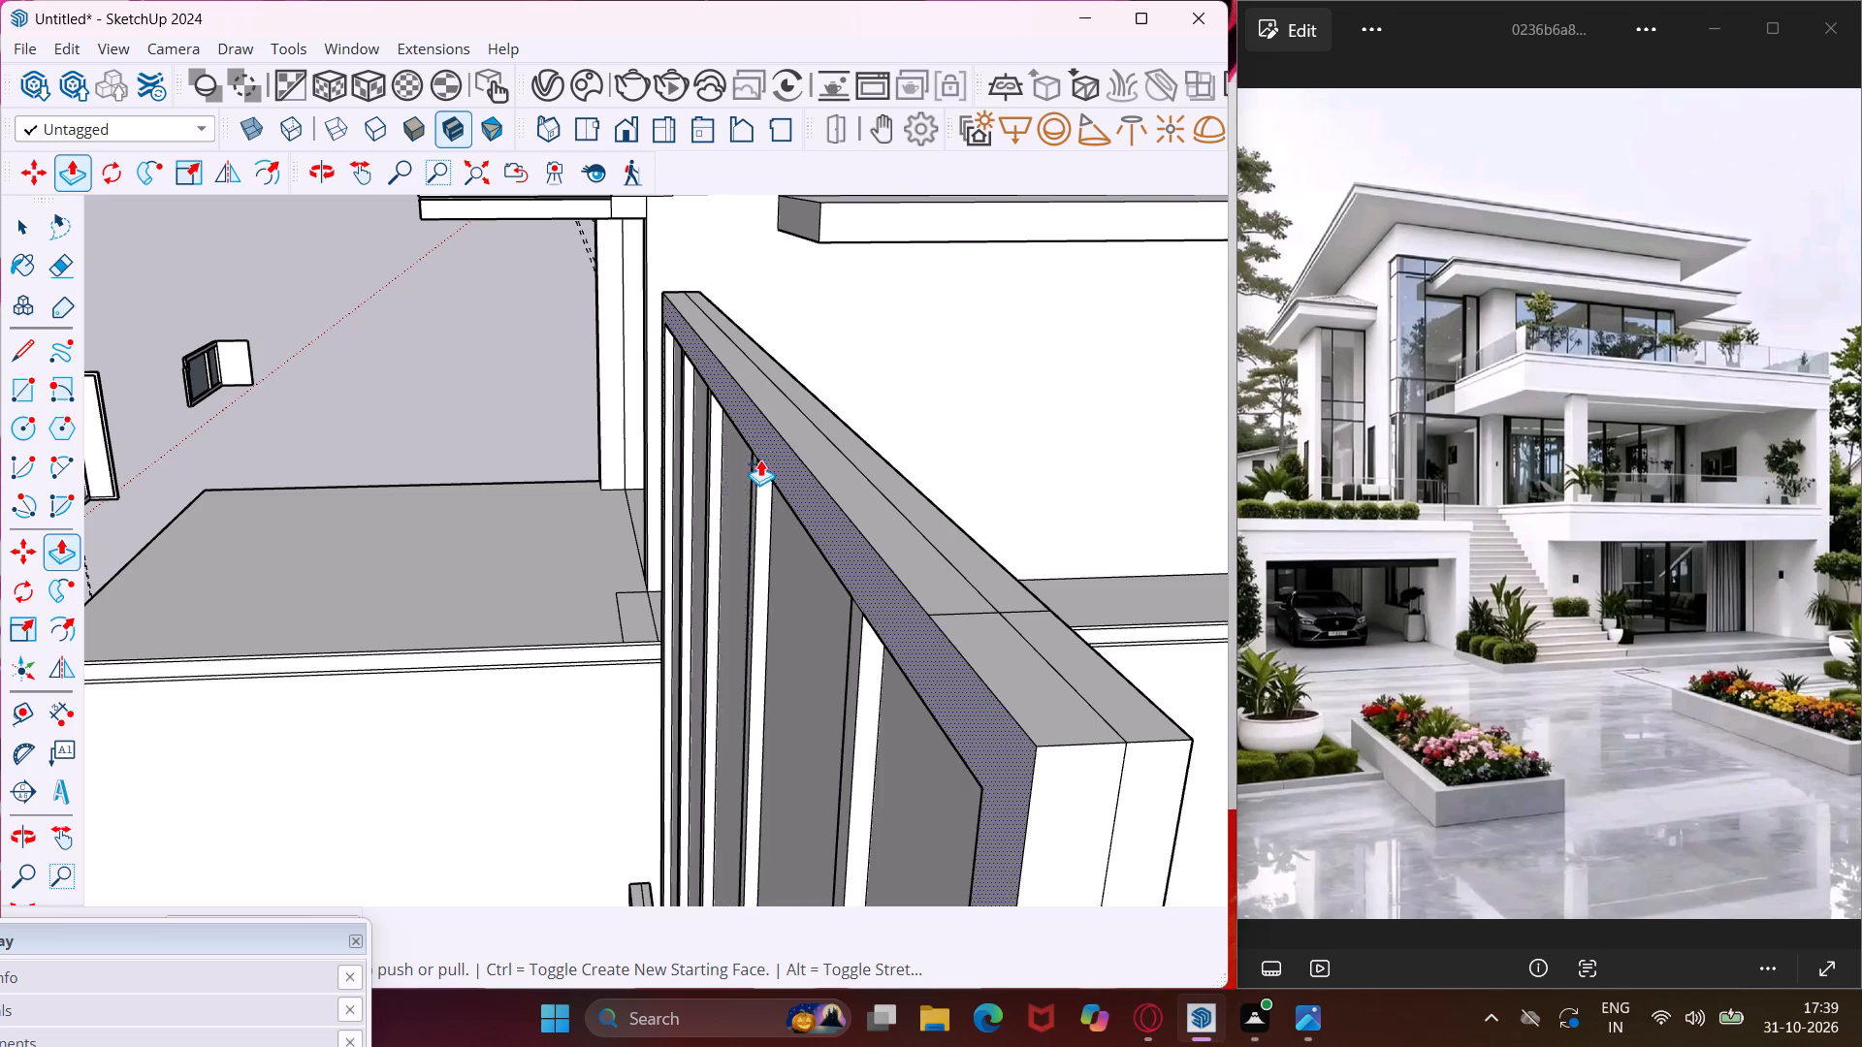
scroll(760, 460, up, 12)
triple_click(766, 495)
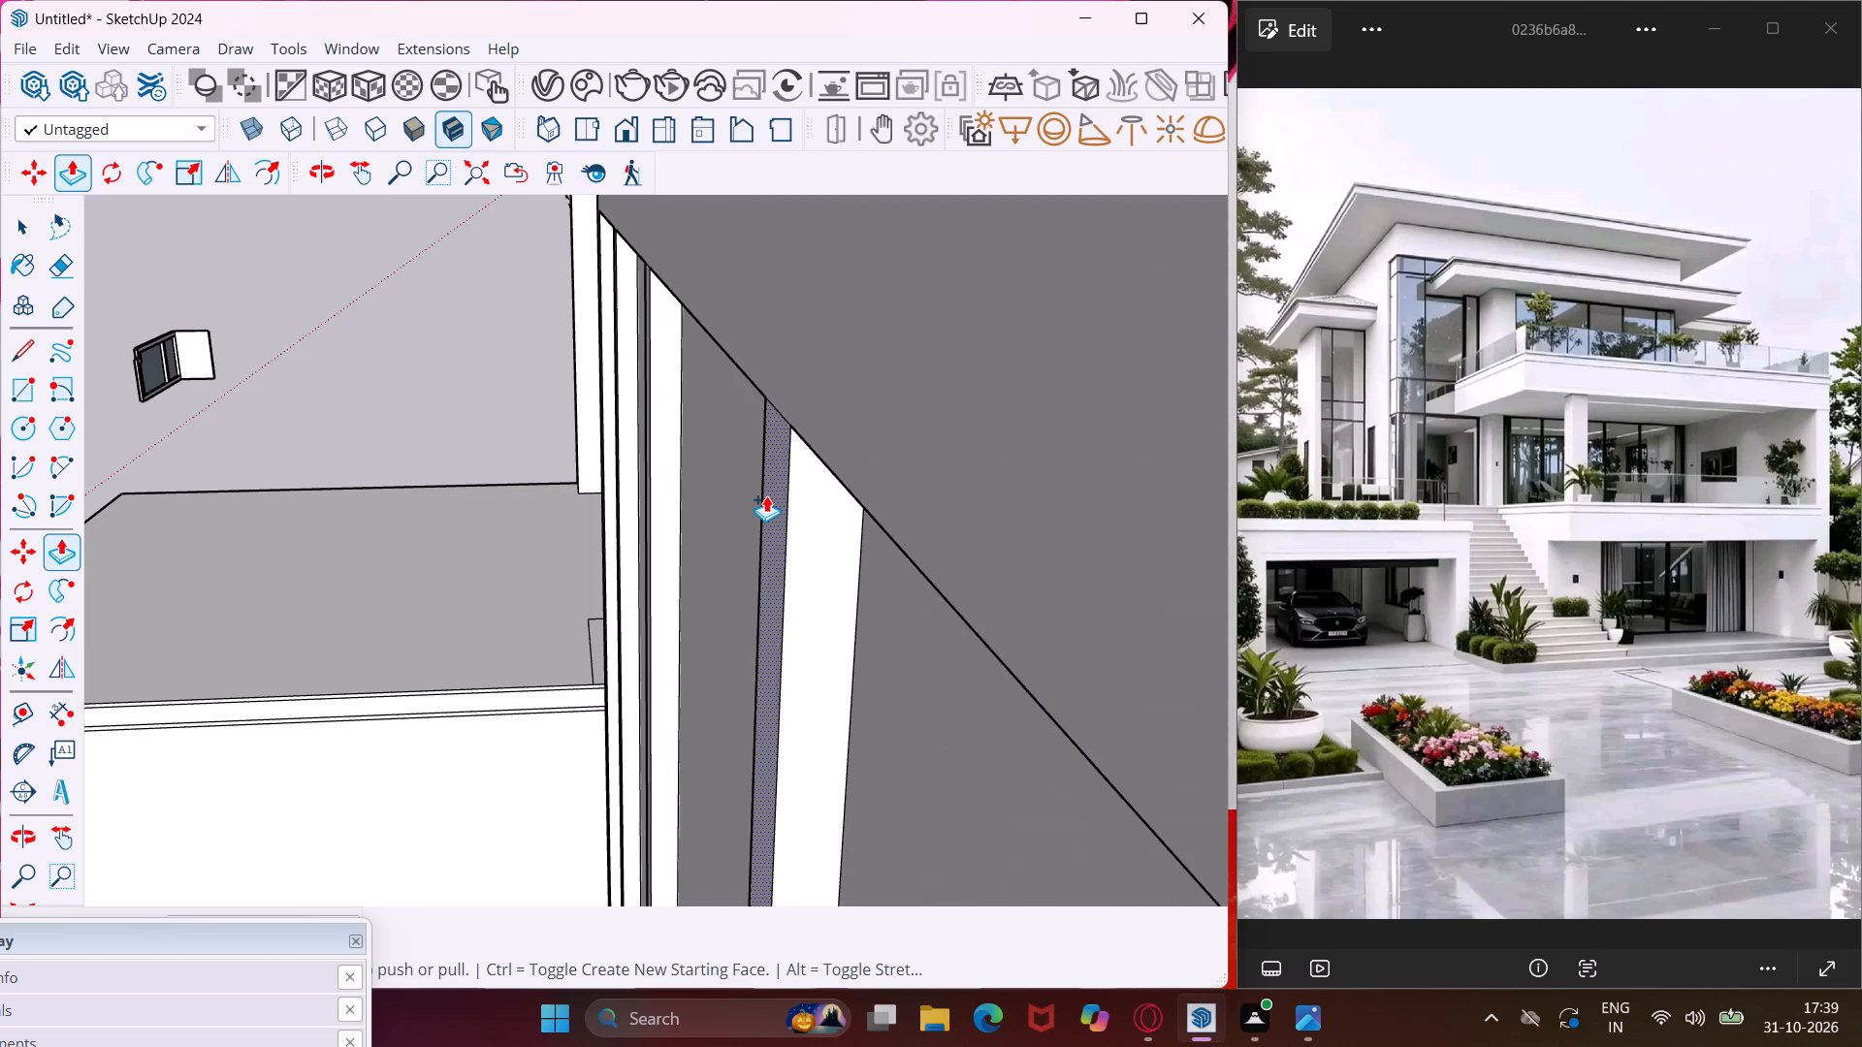
key(Escape)
key(space)
Examine the three thickened window panels up close and from several sides of the villa.
middle_drag(783, 515, 564, 567)
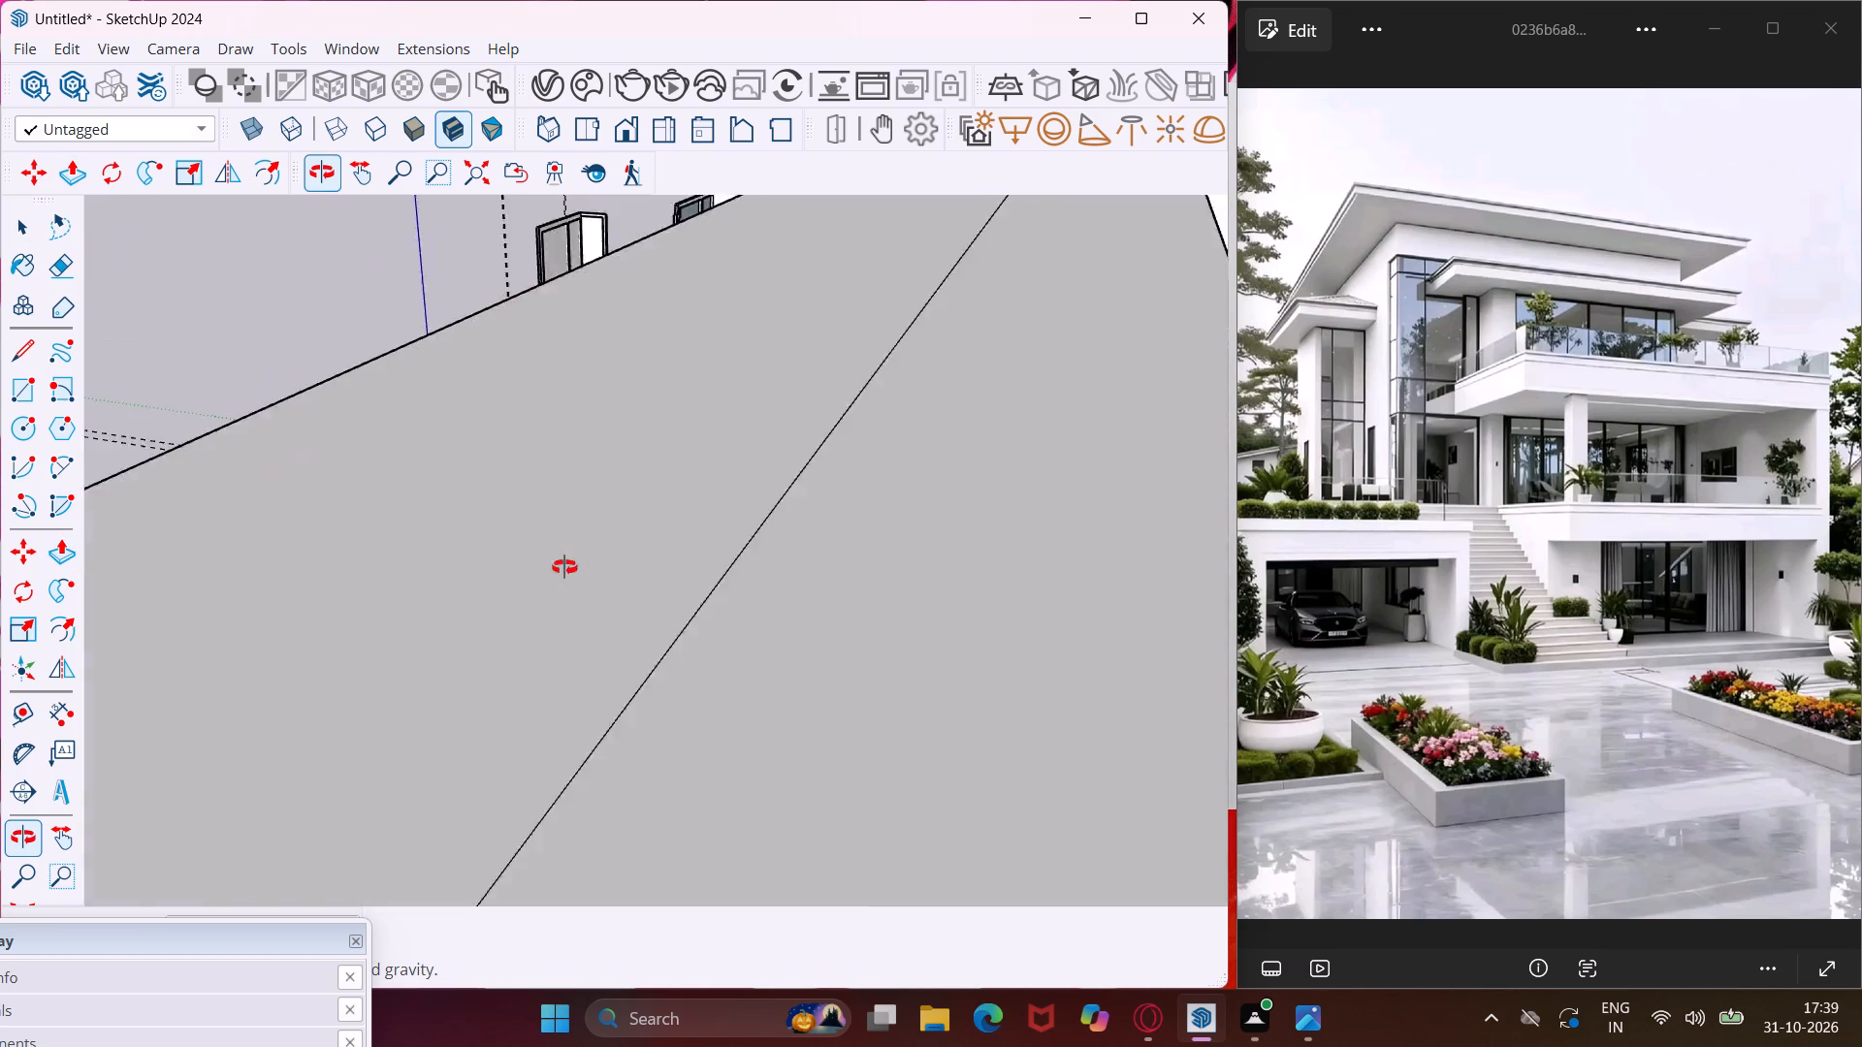
middle_drag(564, 567, 404, 555)
scroll(599, 506, down, 14)
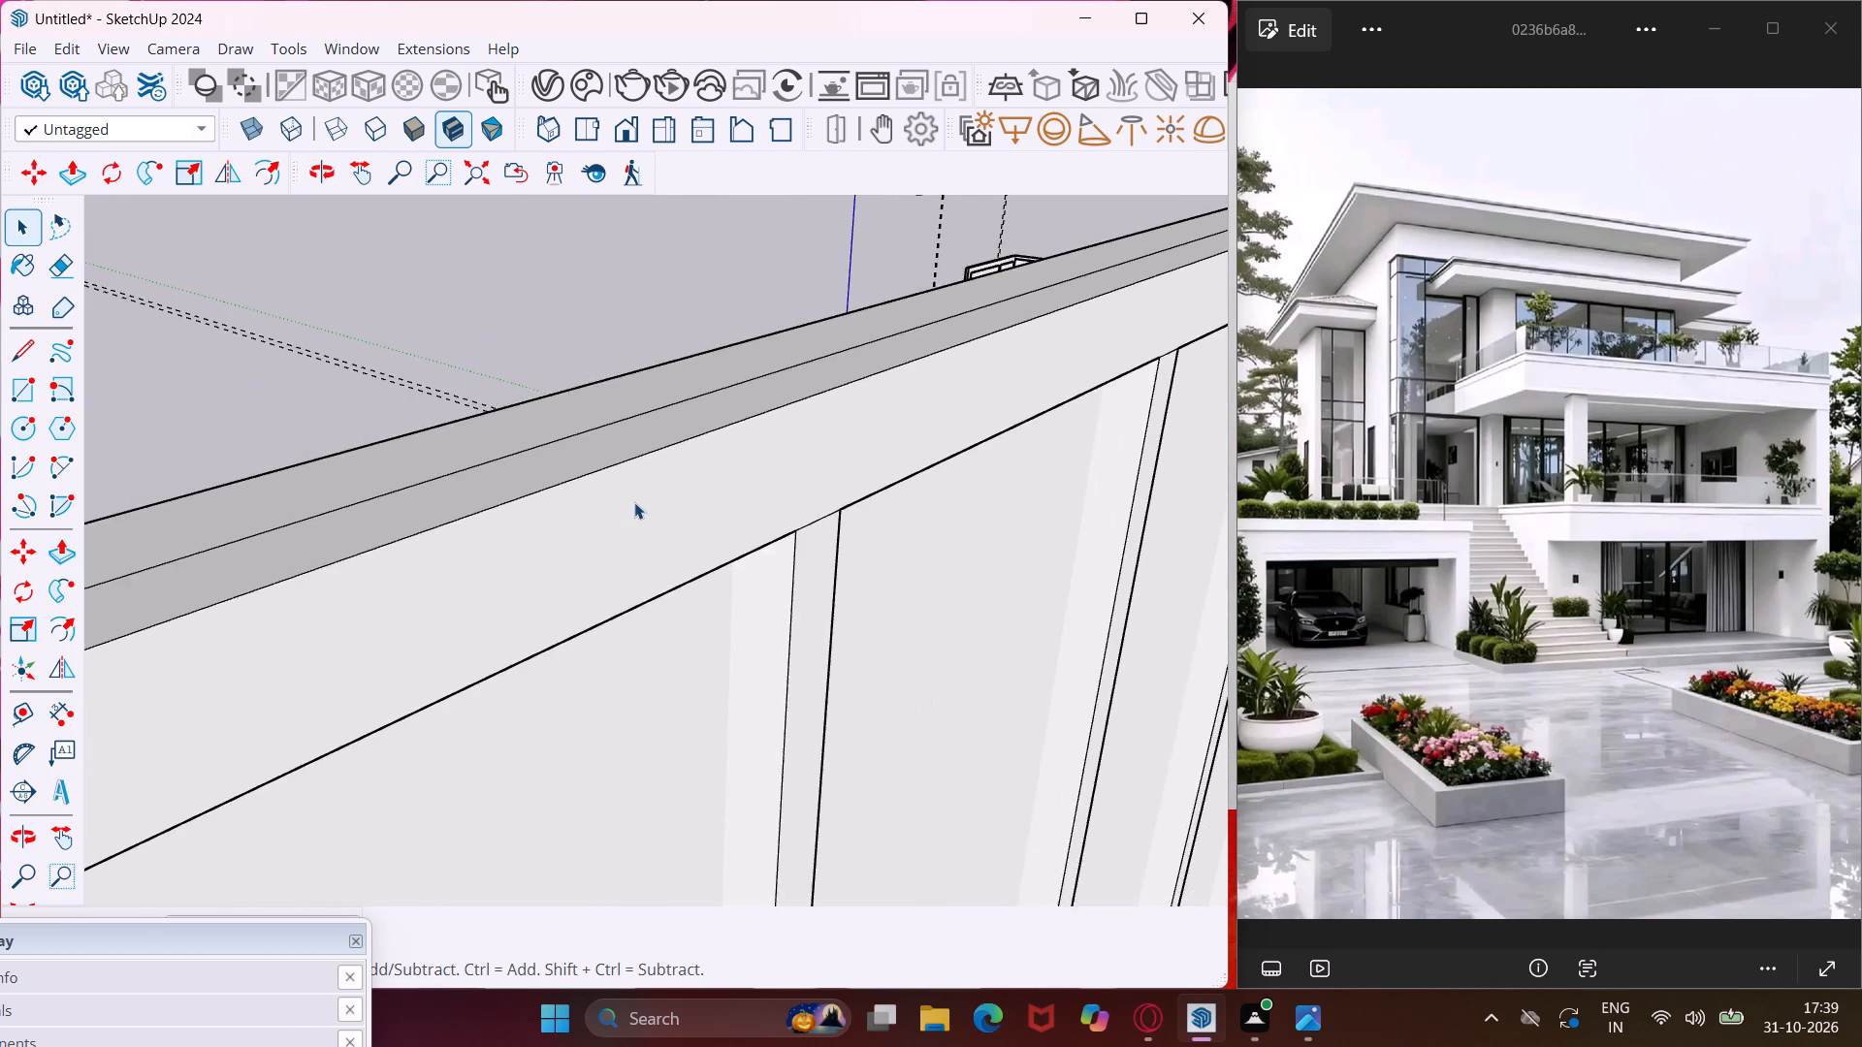
scroll(634, 496, down, 20)
scroll(631, 493, down, 7)
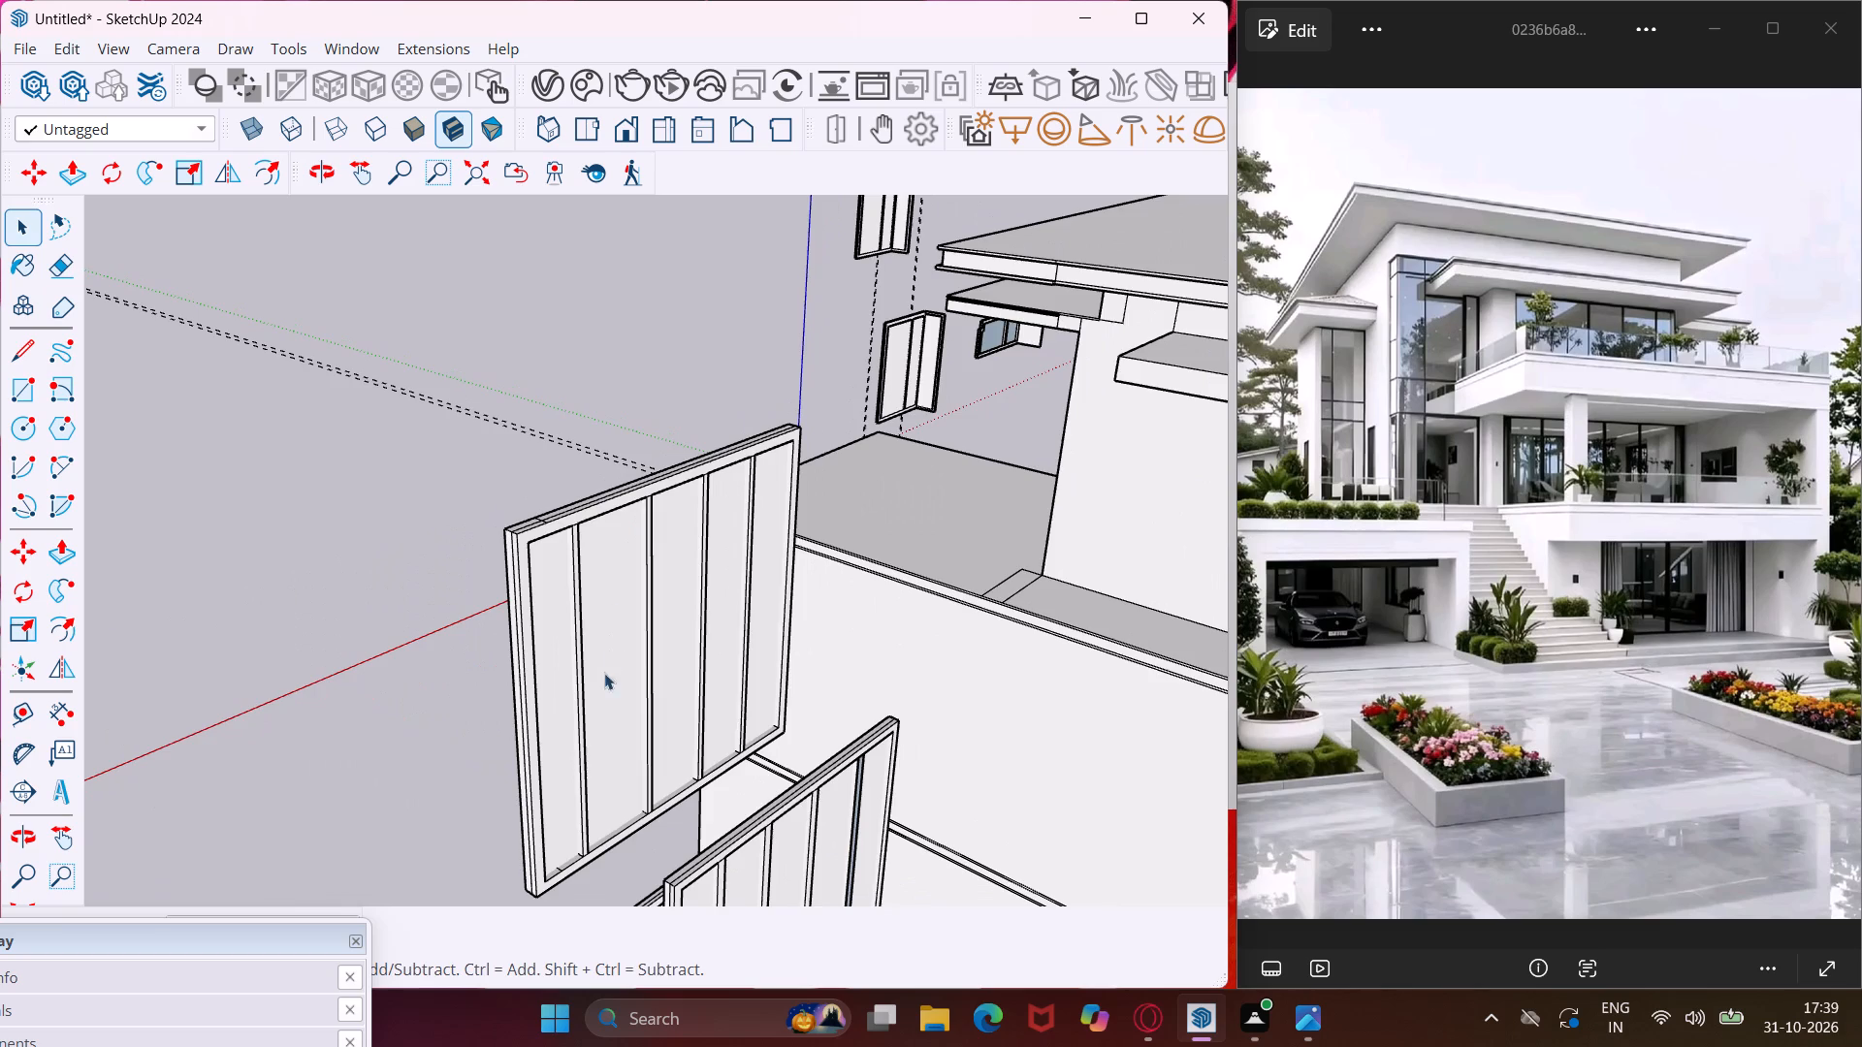
scroll(604, 673, up, 1)
middle_drag(604, 673, 1208, 615)
scroll(910, 757, down, 5)
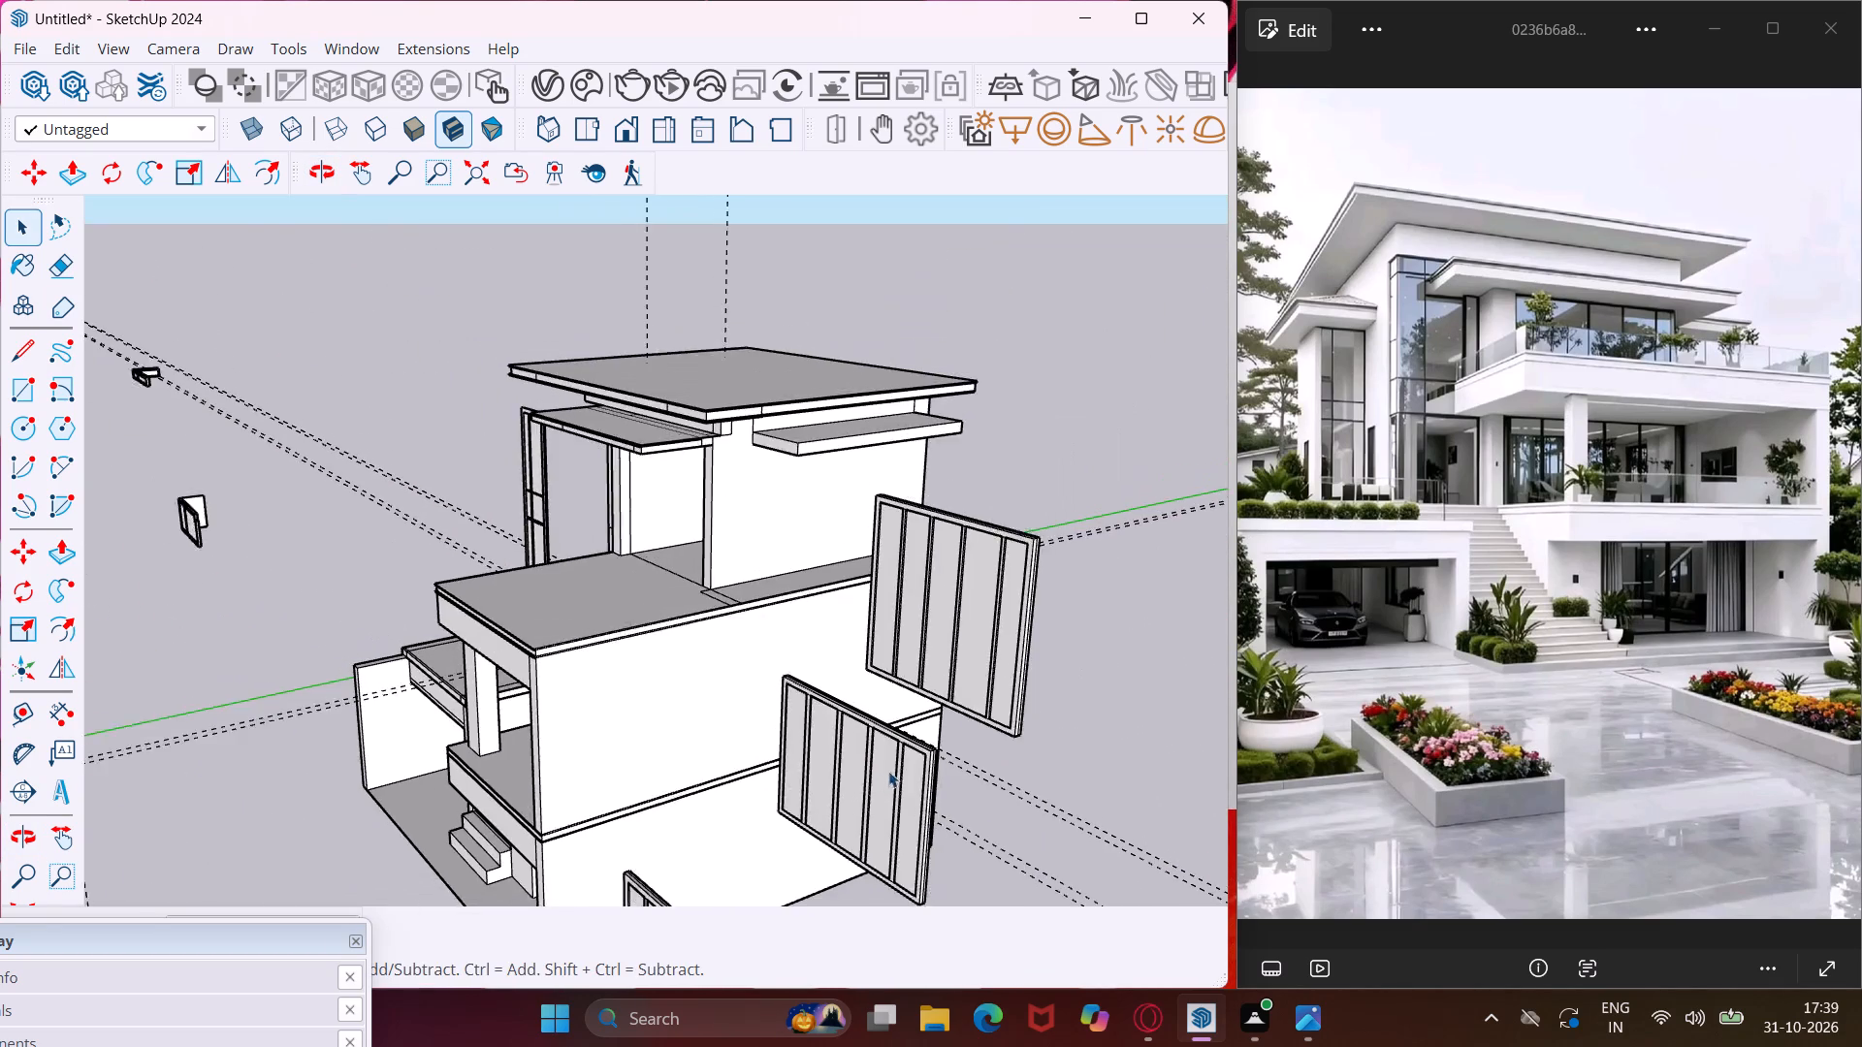
scroll(888, 771, down, 1)
middle_drag(874, 786, 1031, 750)
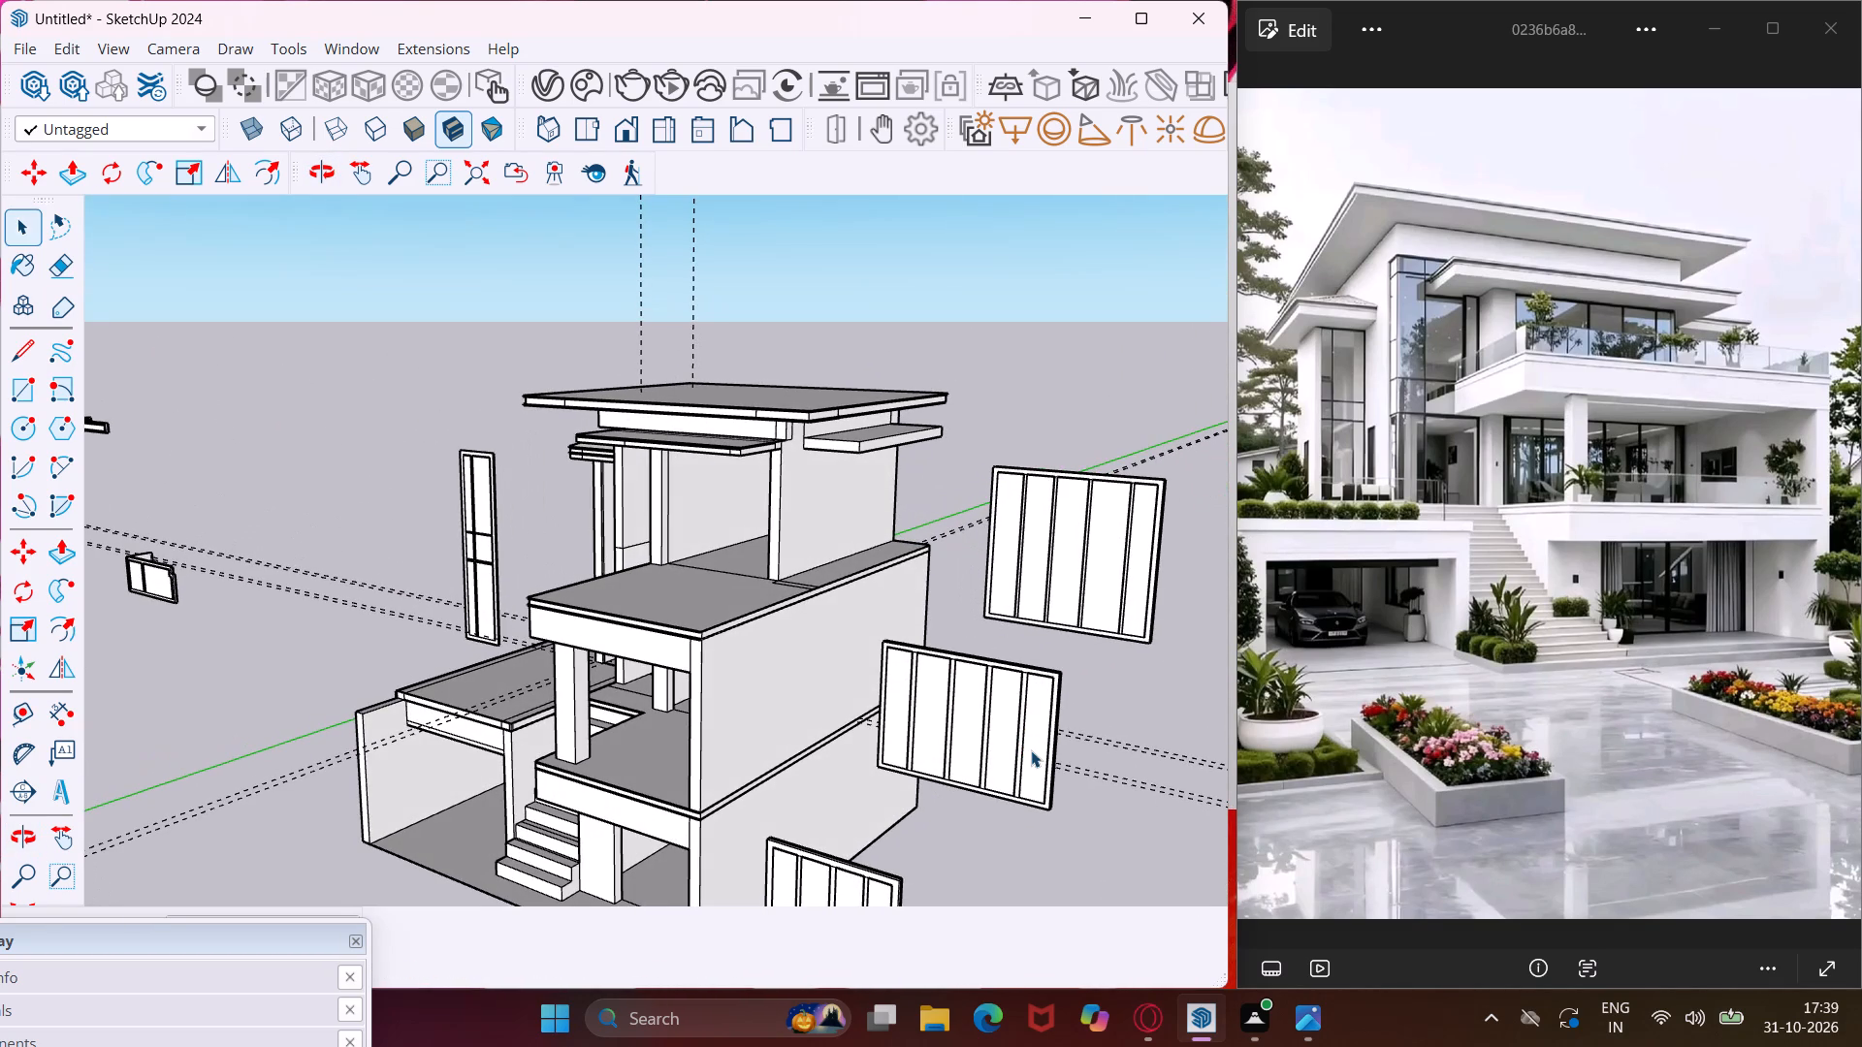
scroll(670, 753, up, 3)
middle_drag(665, 751, 951, 690)
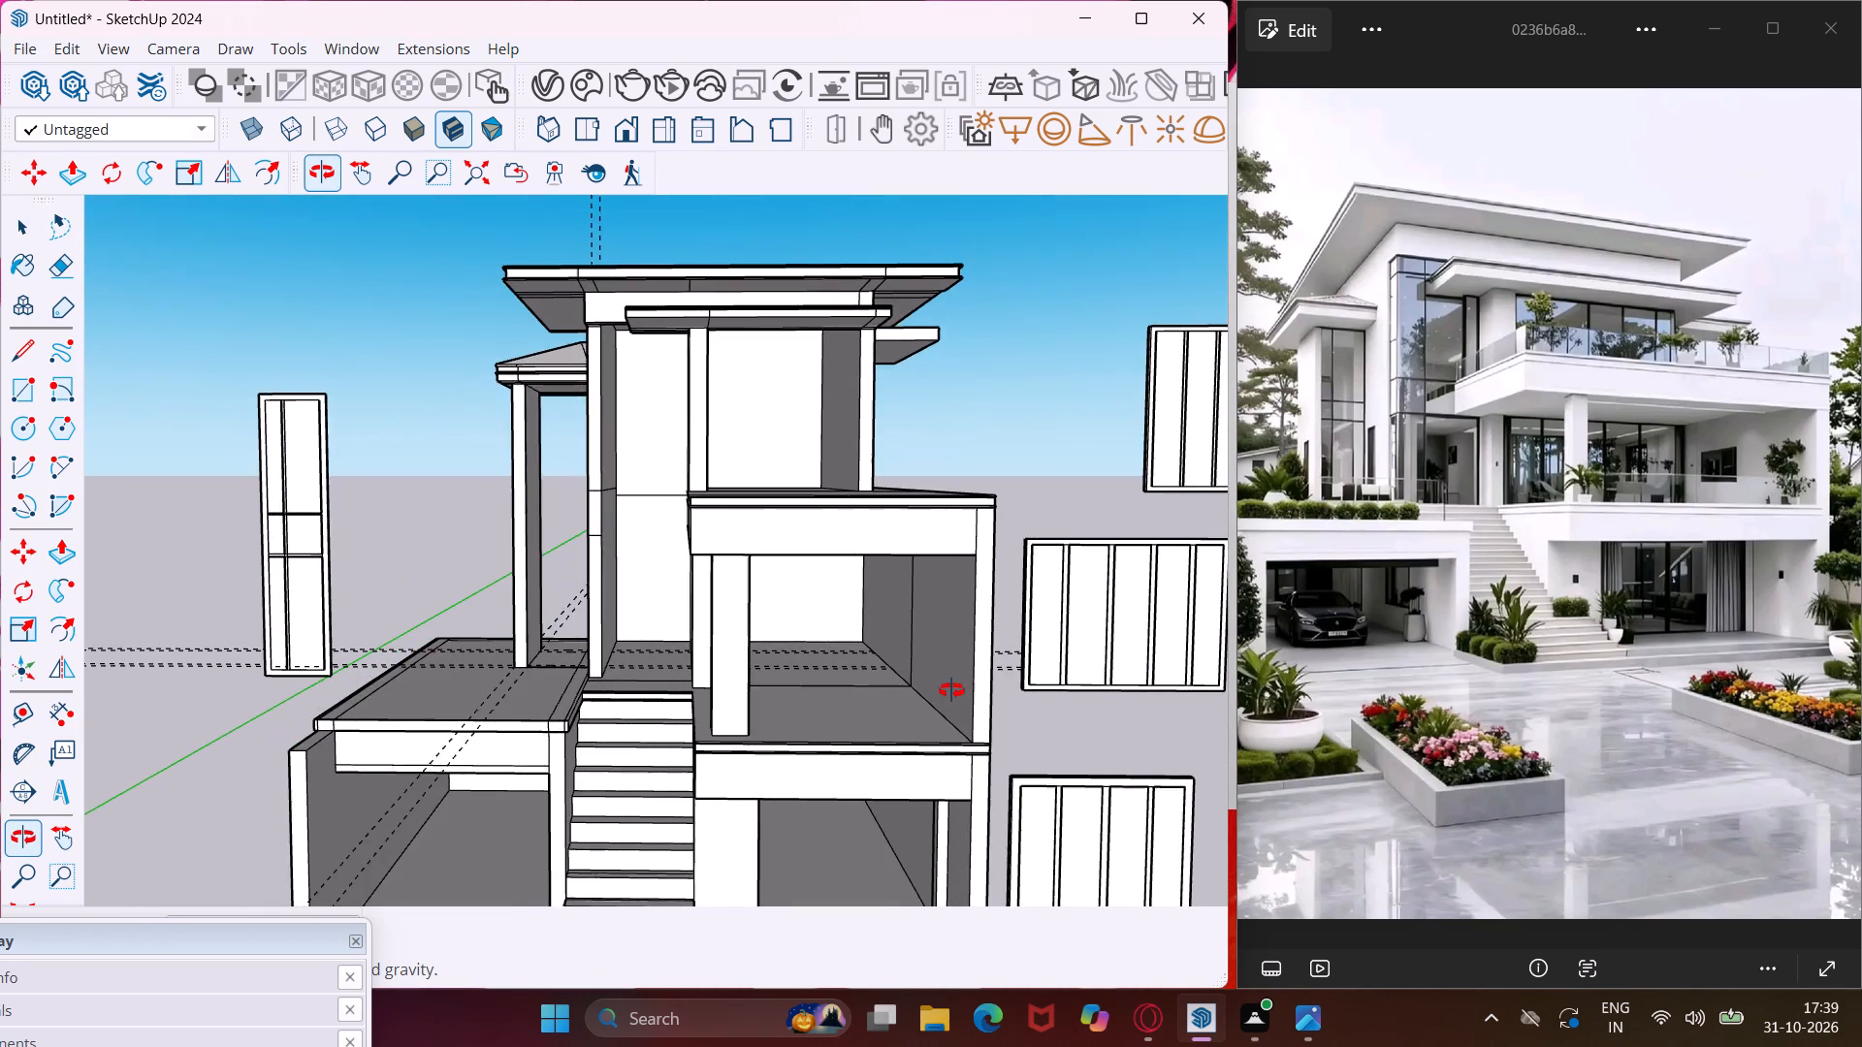
middle_drag(951, 690, 958, 745)
scroll(856, 530, down, 6)
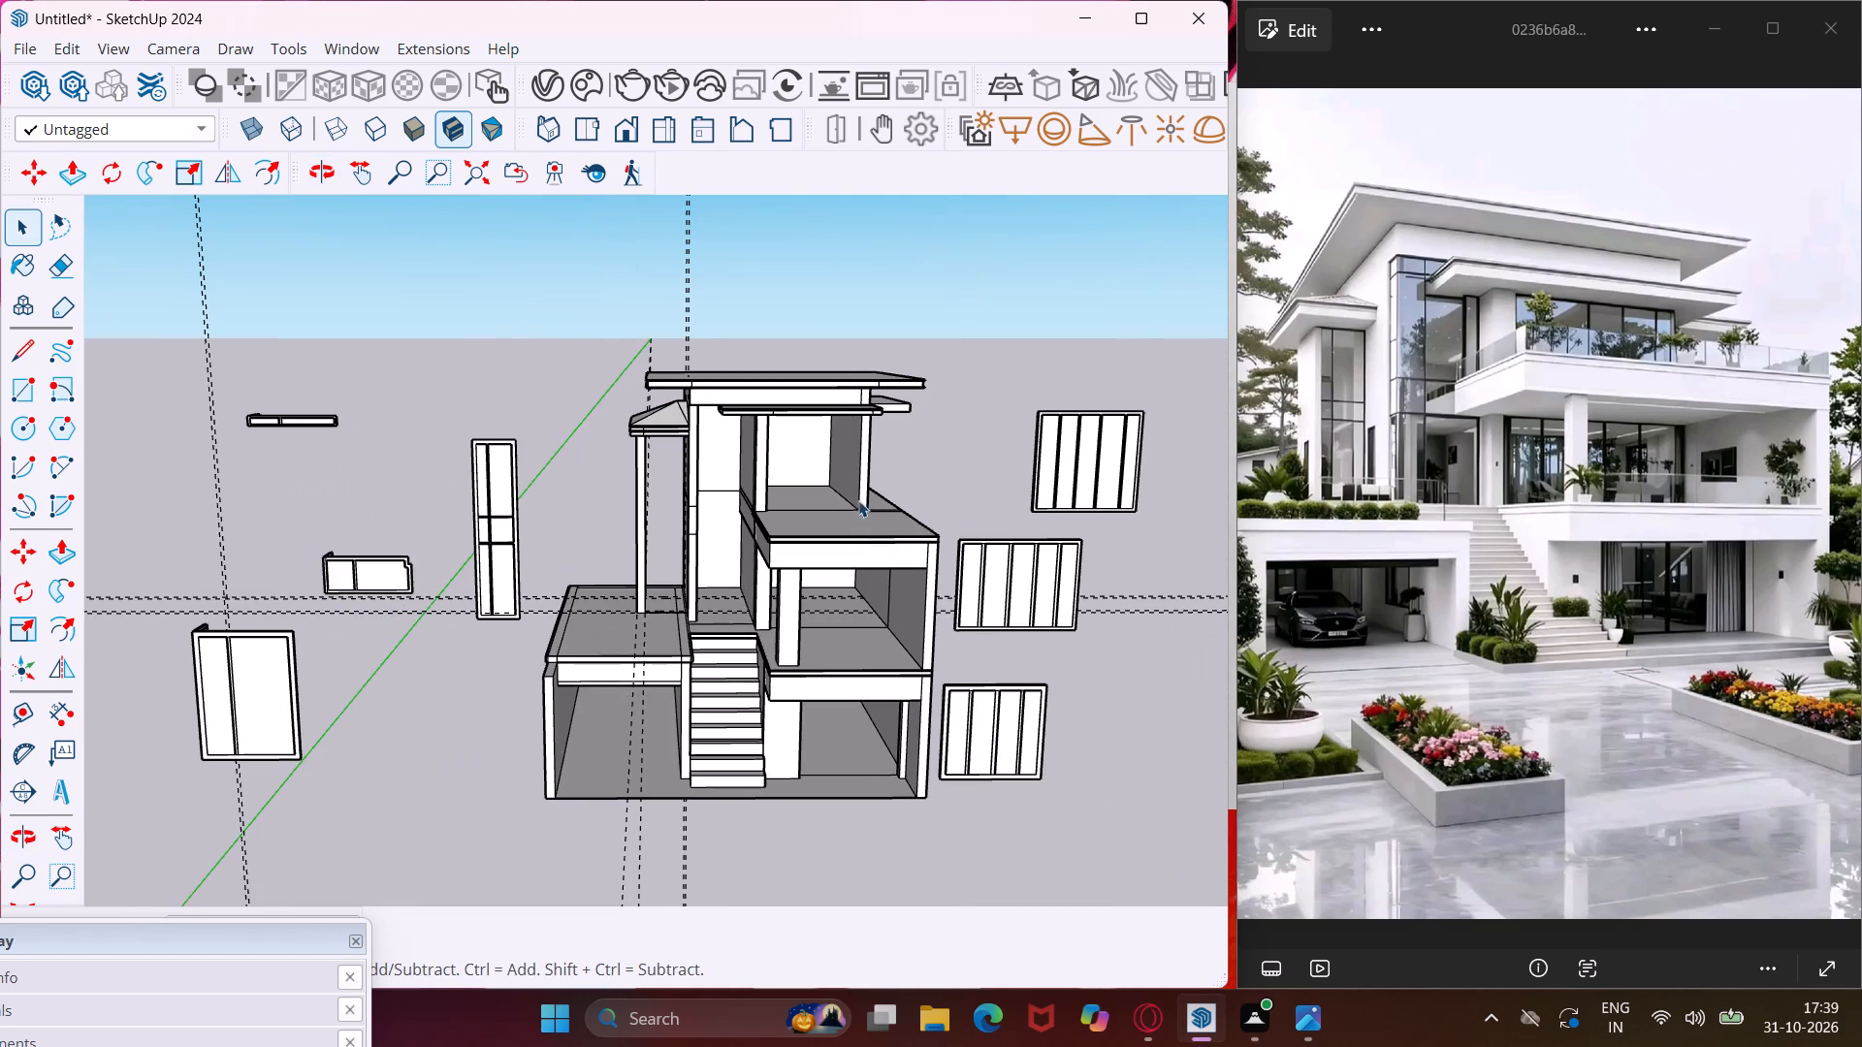
Compare the entrance stairs and adjoining garage roof terrace with the reference photo.
middle_drag(846, 626, 890, 801)
scroll(797, 683, up, 2)
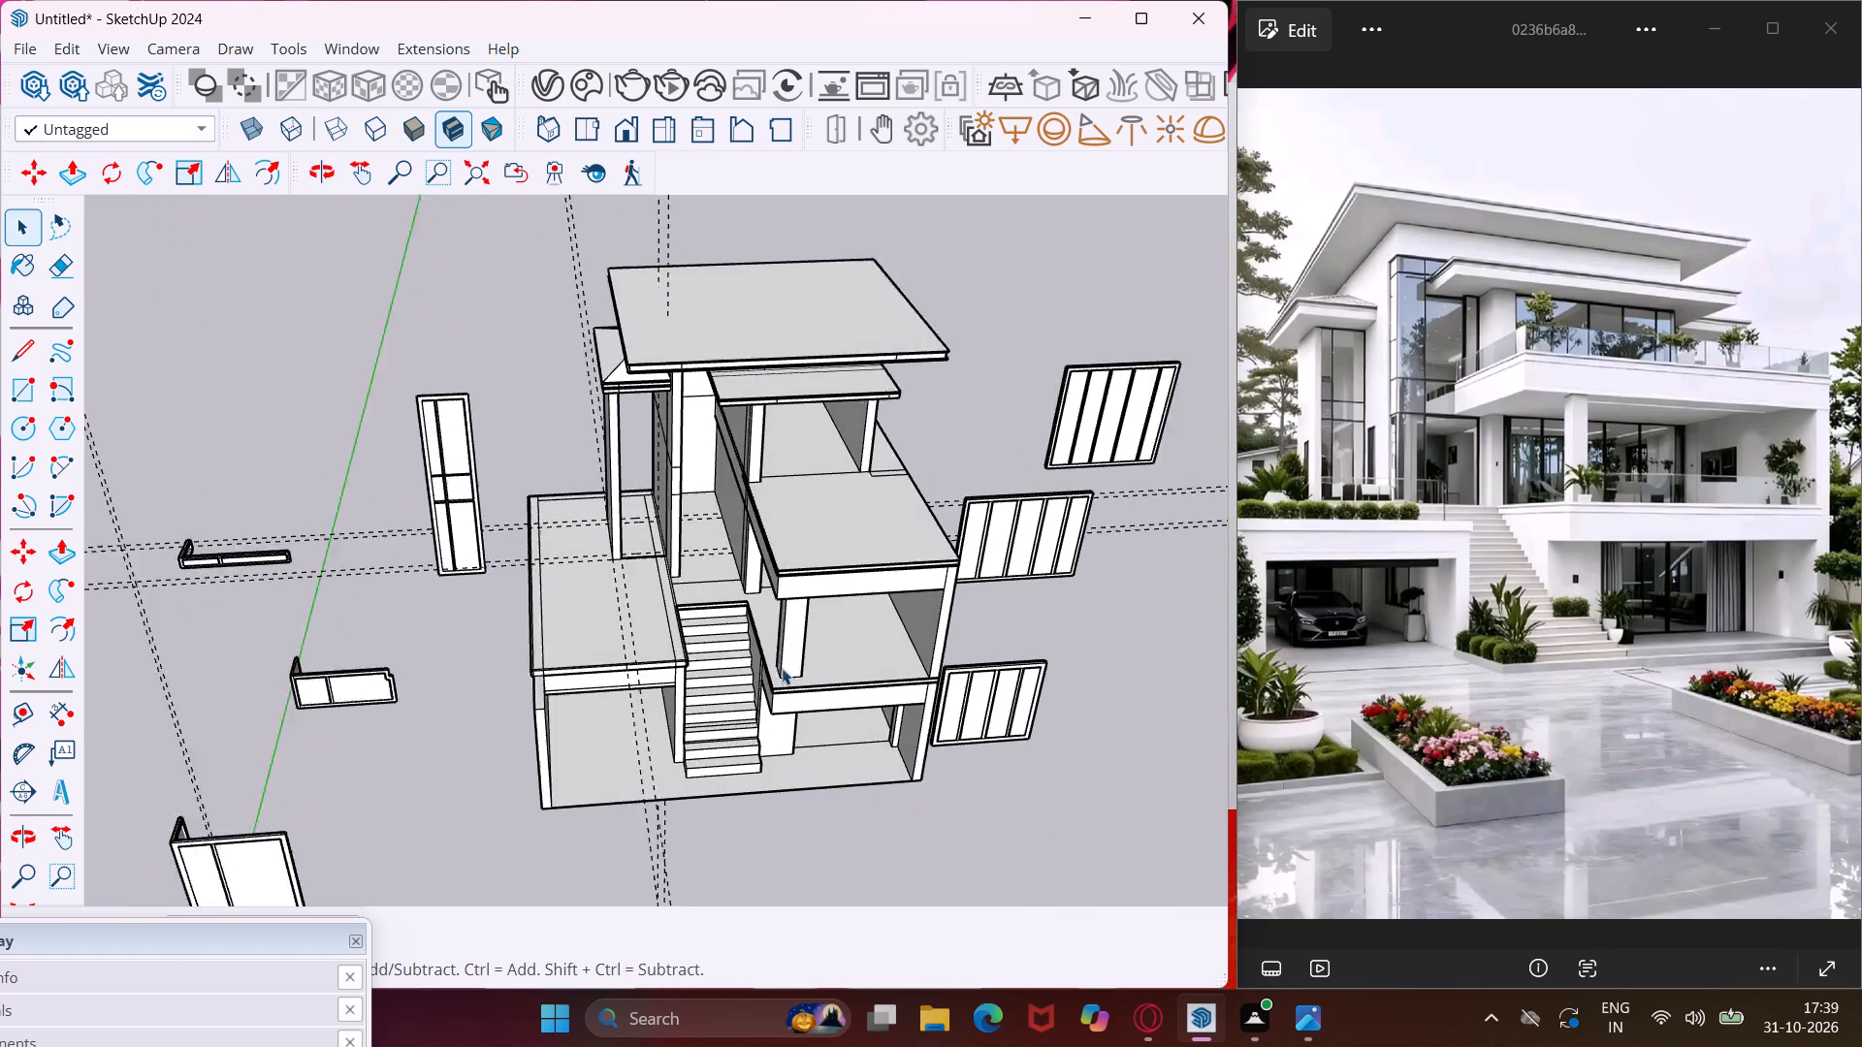
scroll(782, 668, up, 12)
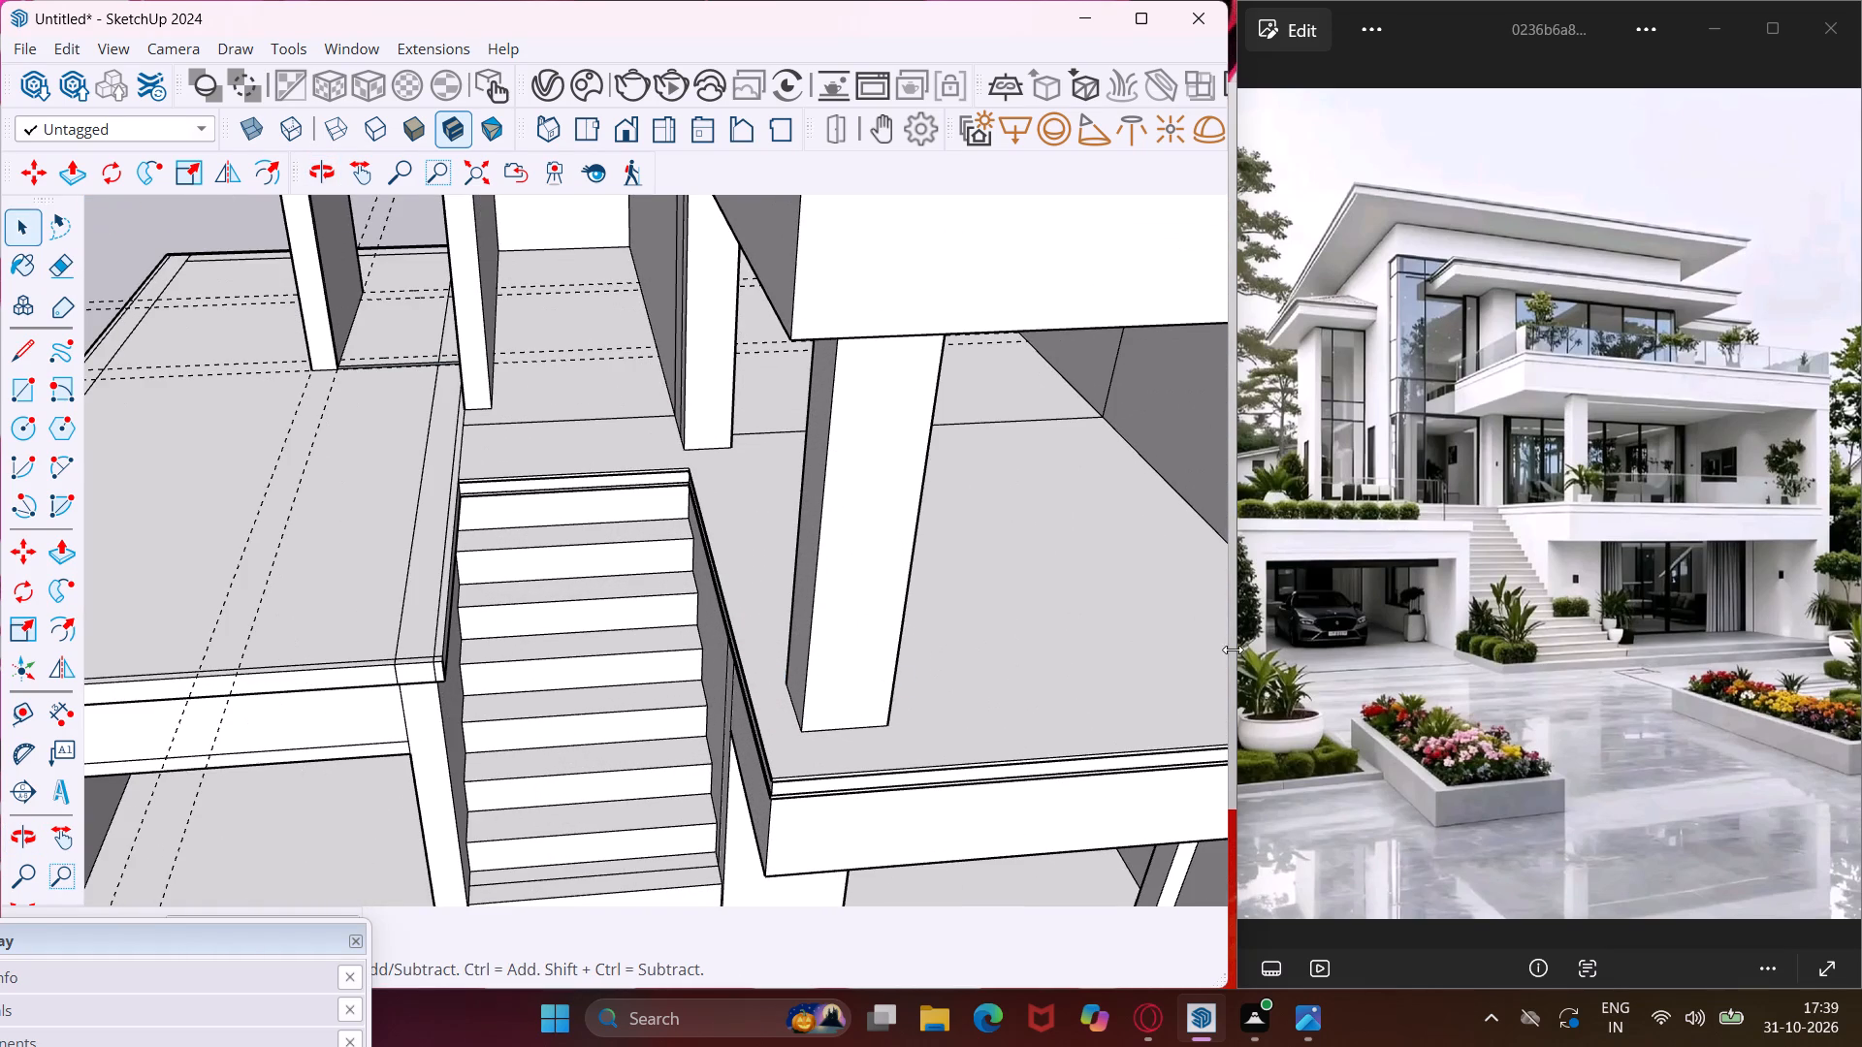
scroll(1371, 545, down, 11)
click(1364, 627)
scroll(1359, 581, down, 6)
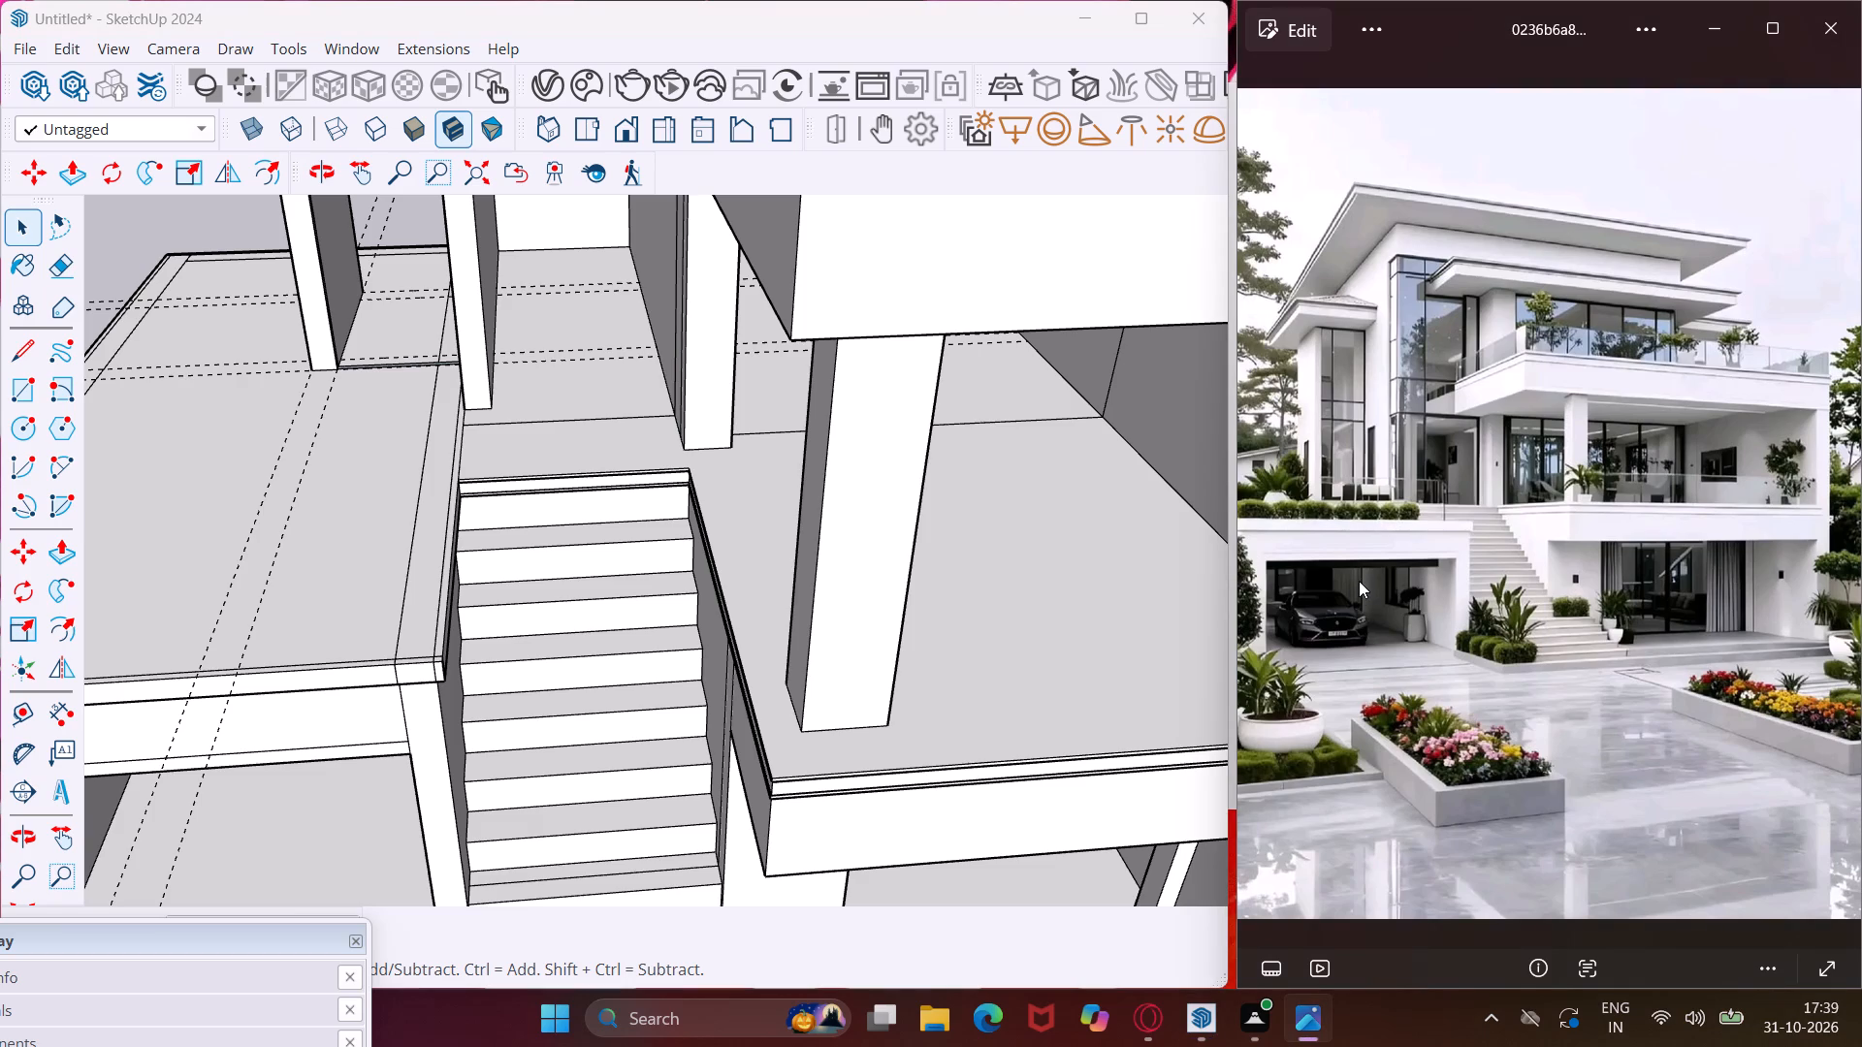
middle_drag(809, 731, 806, 776)
scroll(856, 741, up, 4)
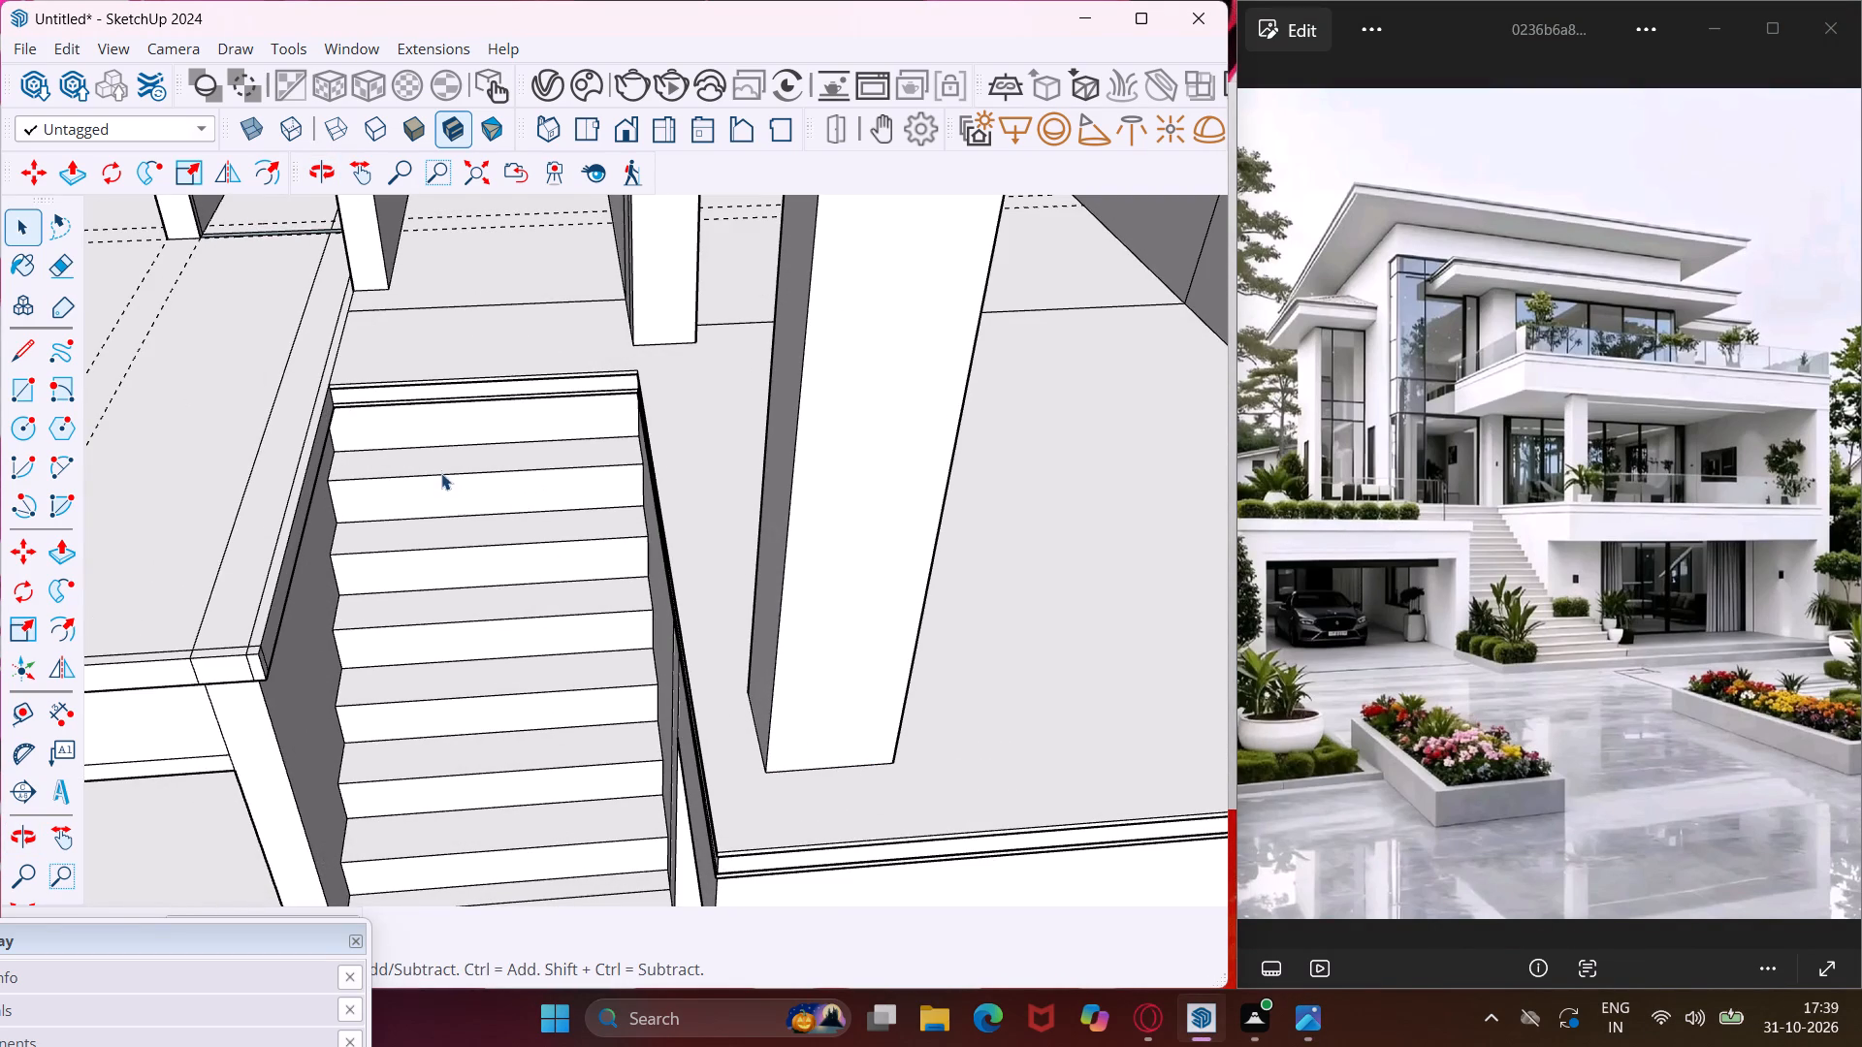
Erase the two inner lines on the garage roof's top face, one along its outer side and one beside the stairs.
scroll(445, 466, down, 11)
scroll(195, 461, up, 5)
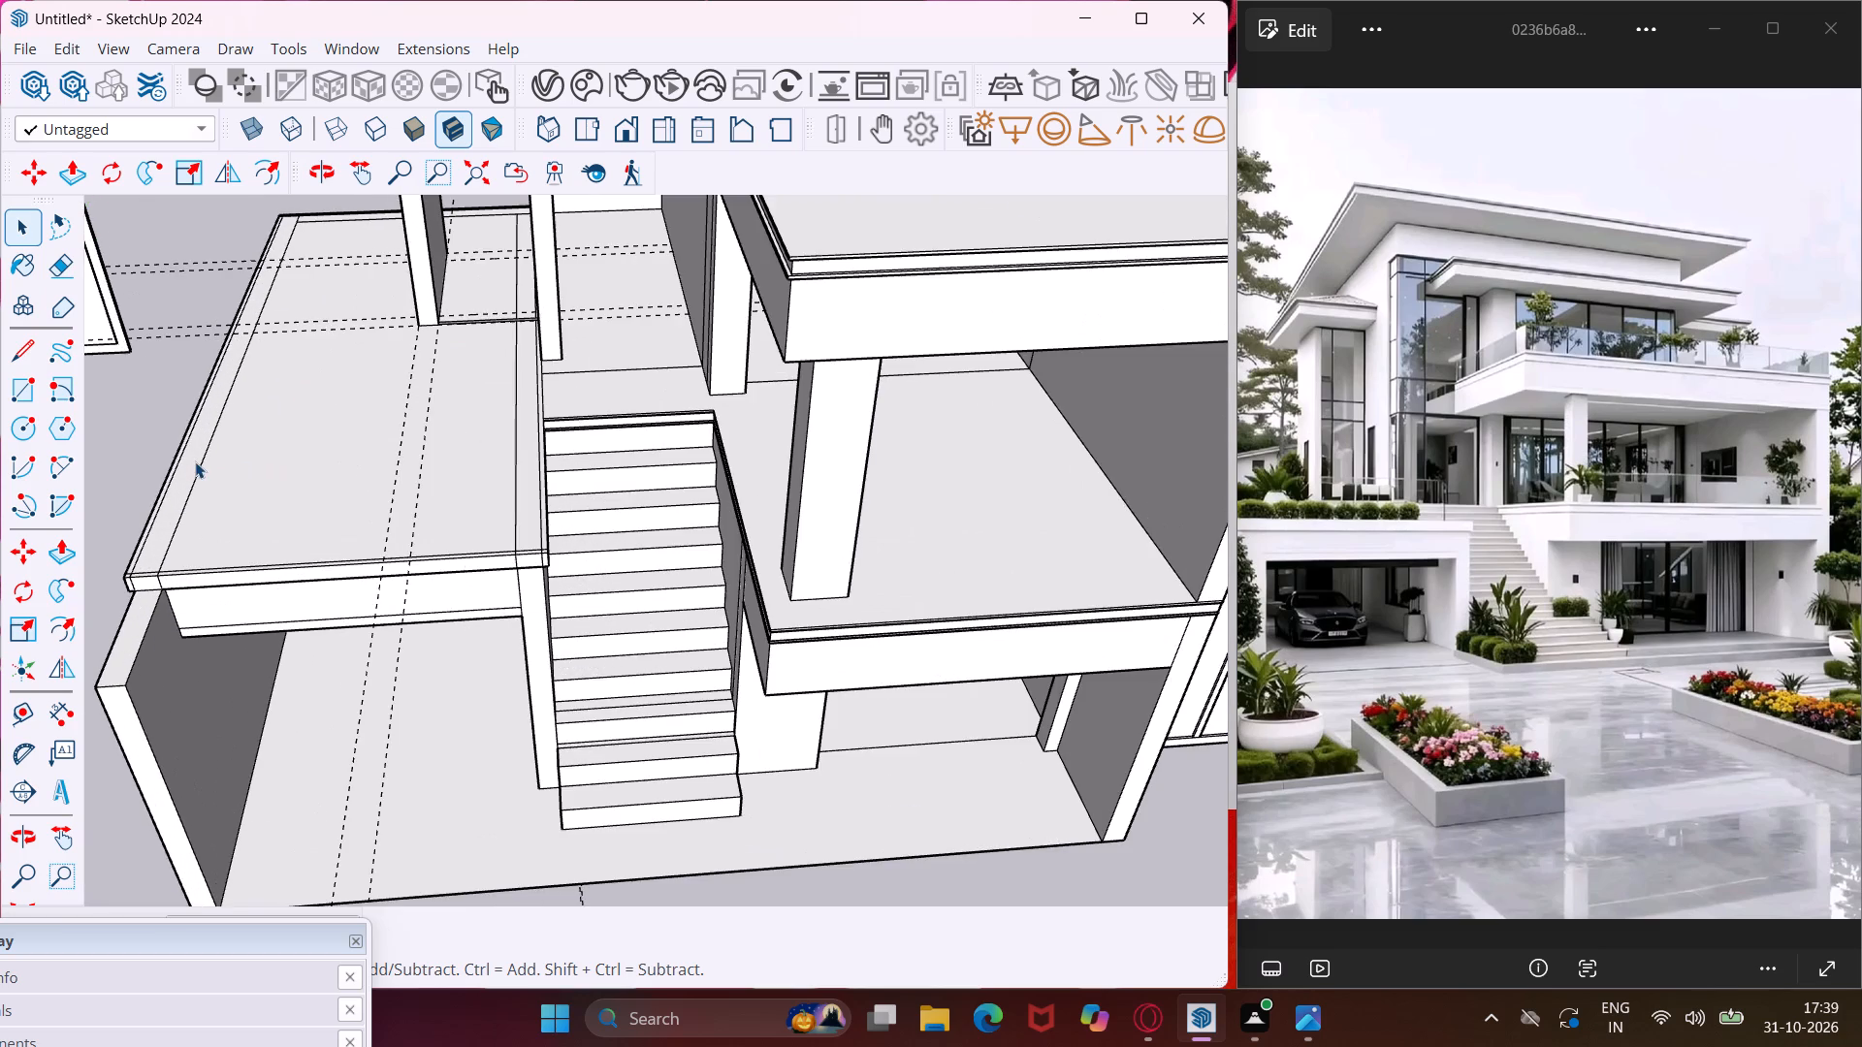
scroll(195, 461, up, 4)
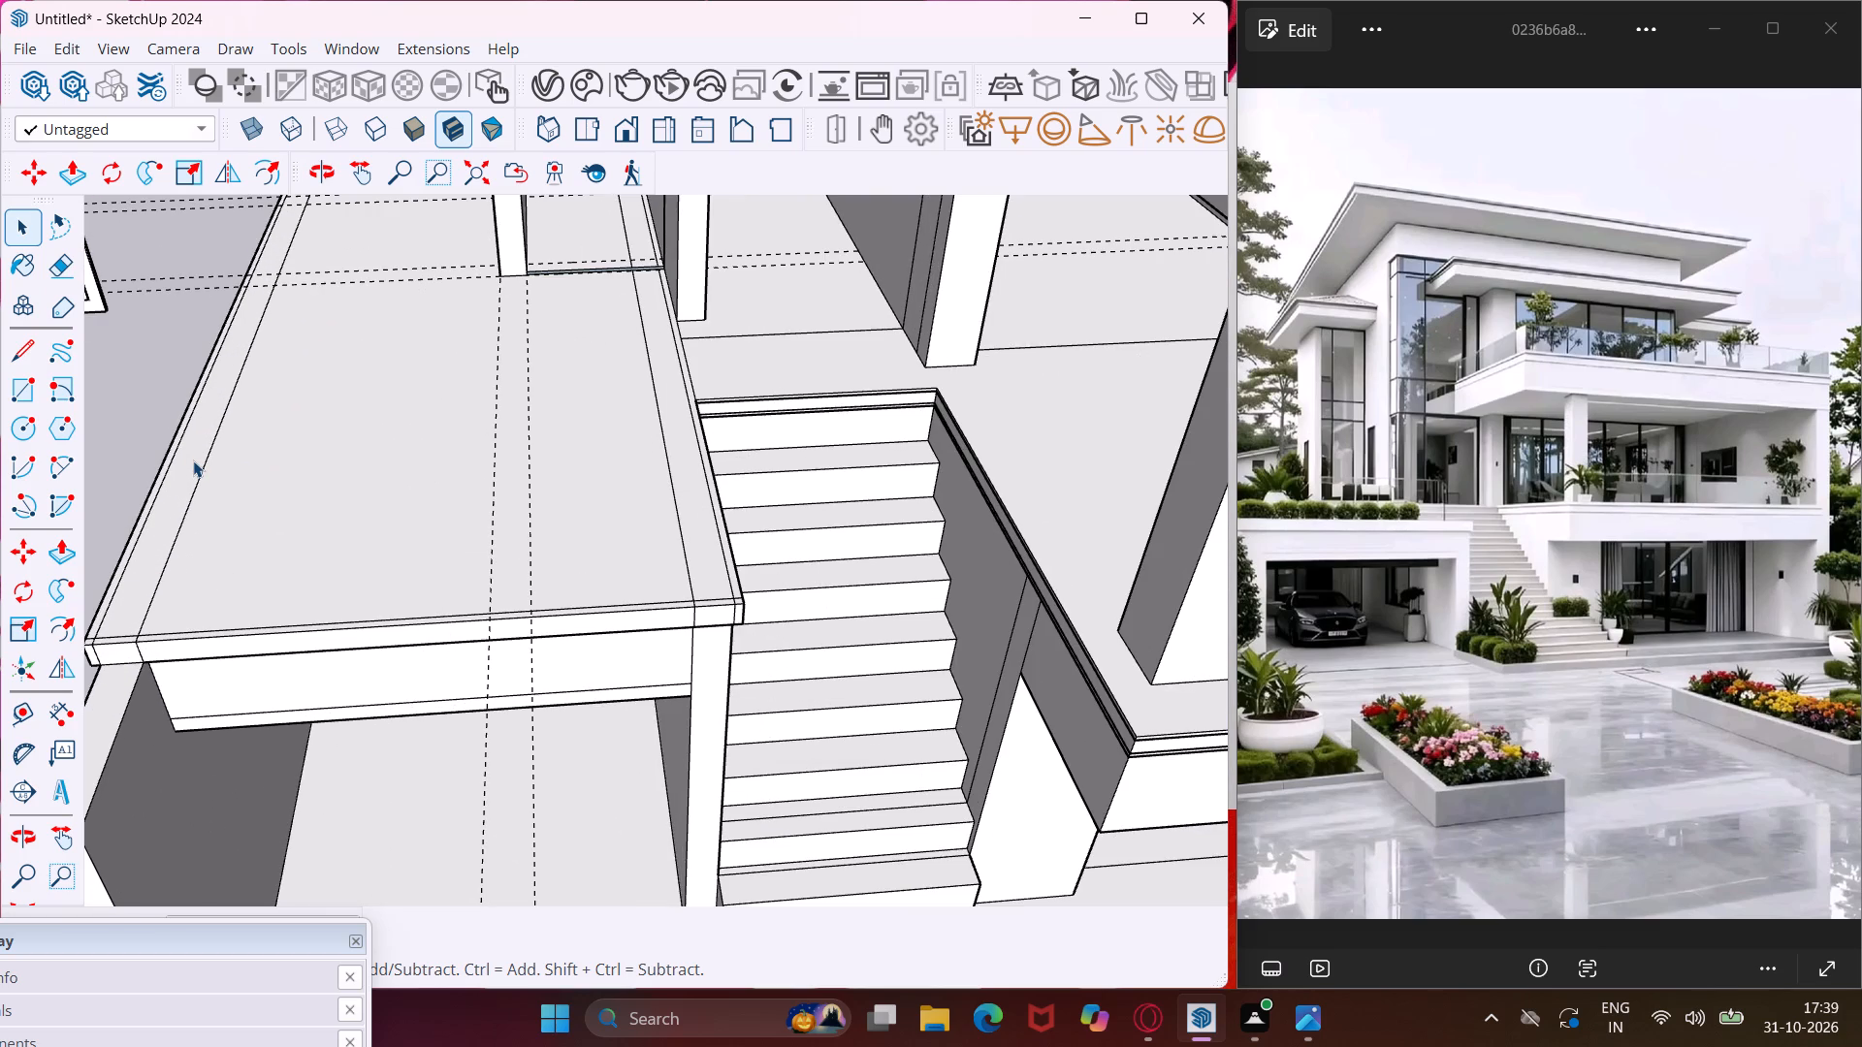
key(e)
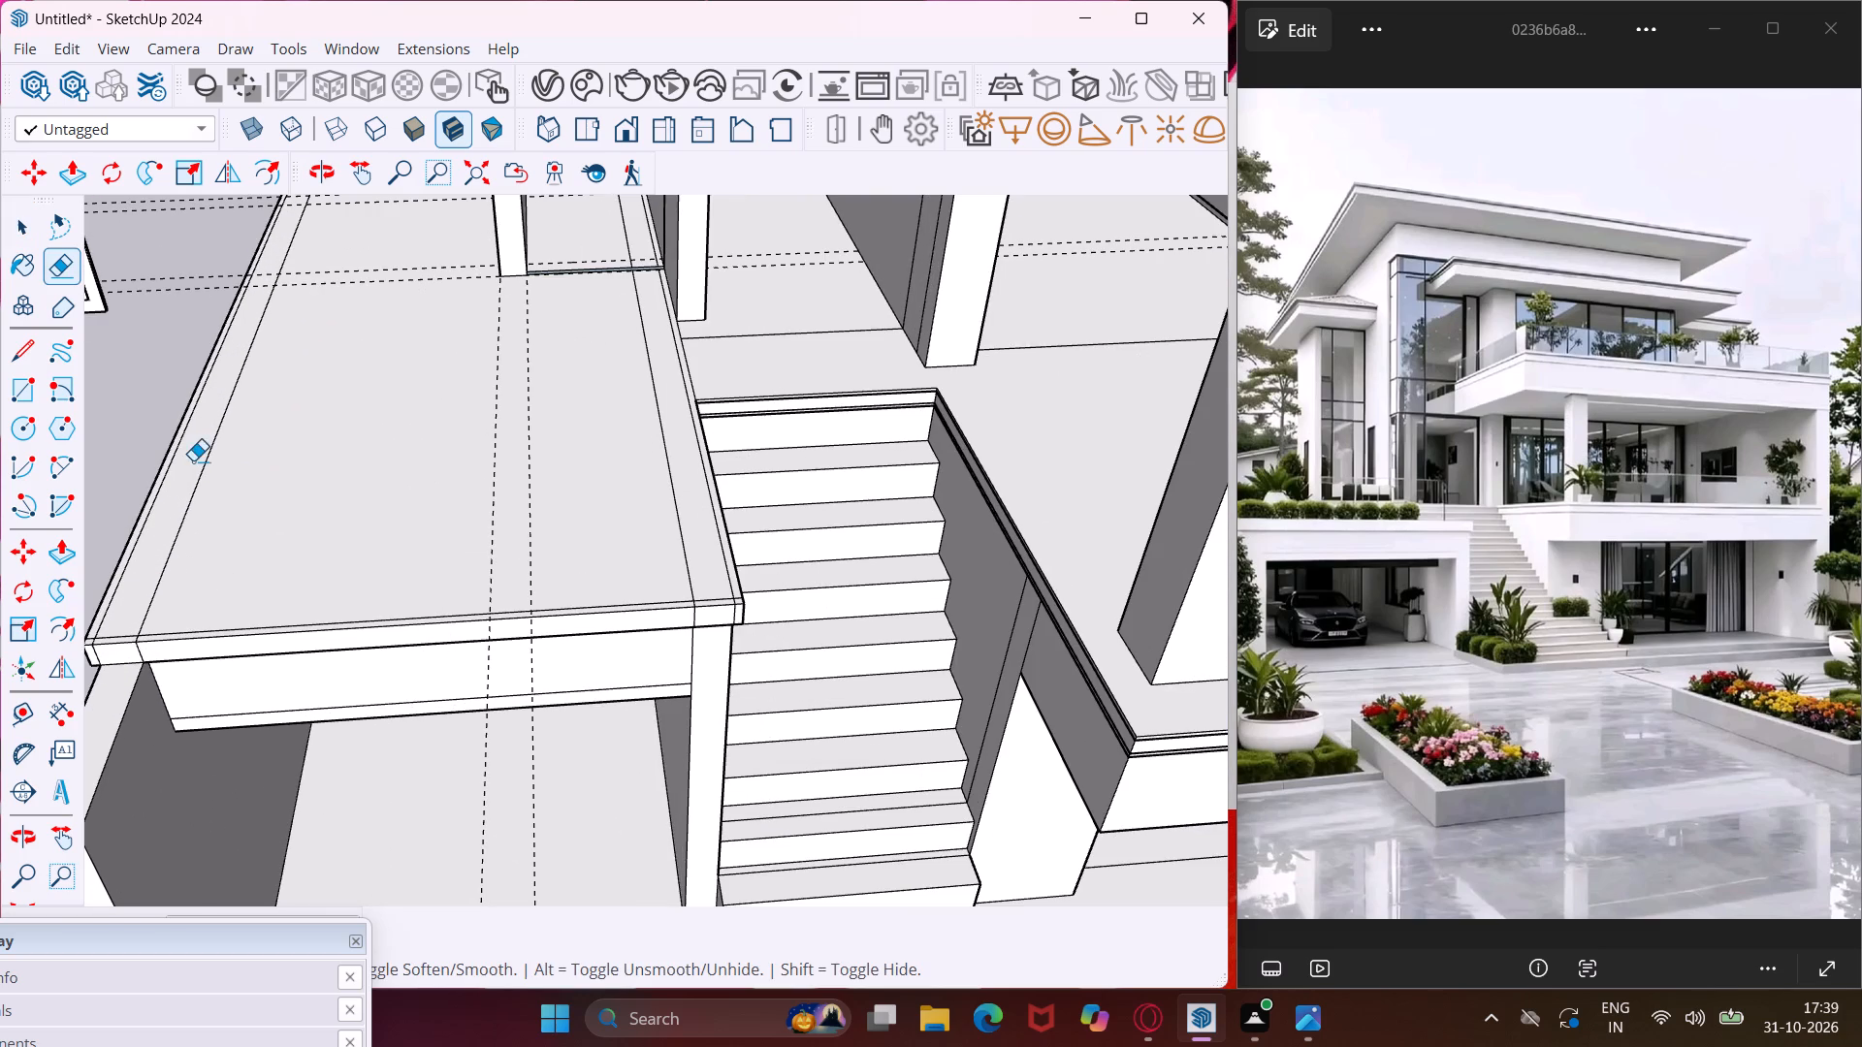
click(181, 523)
scroll(687, 574, up, 5)
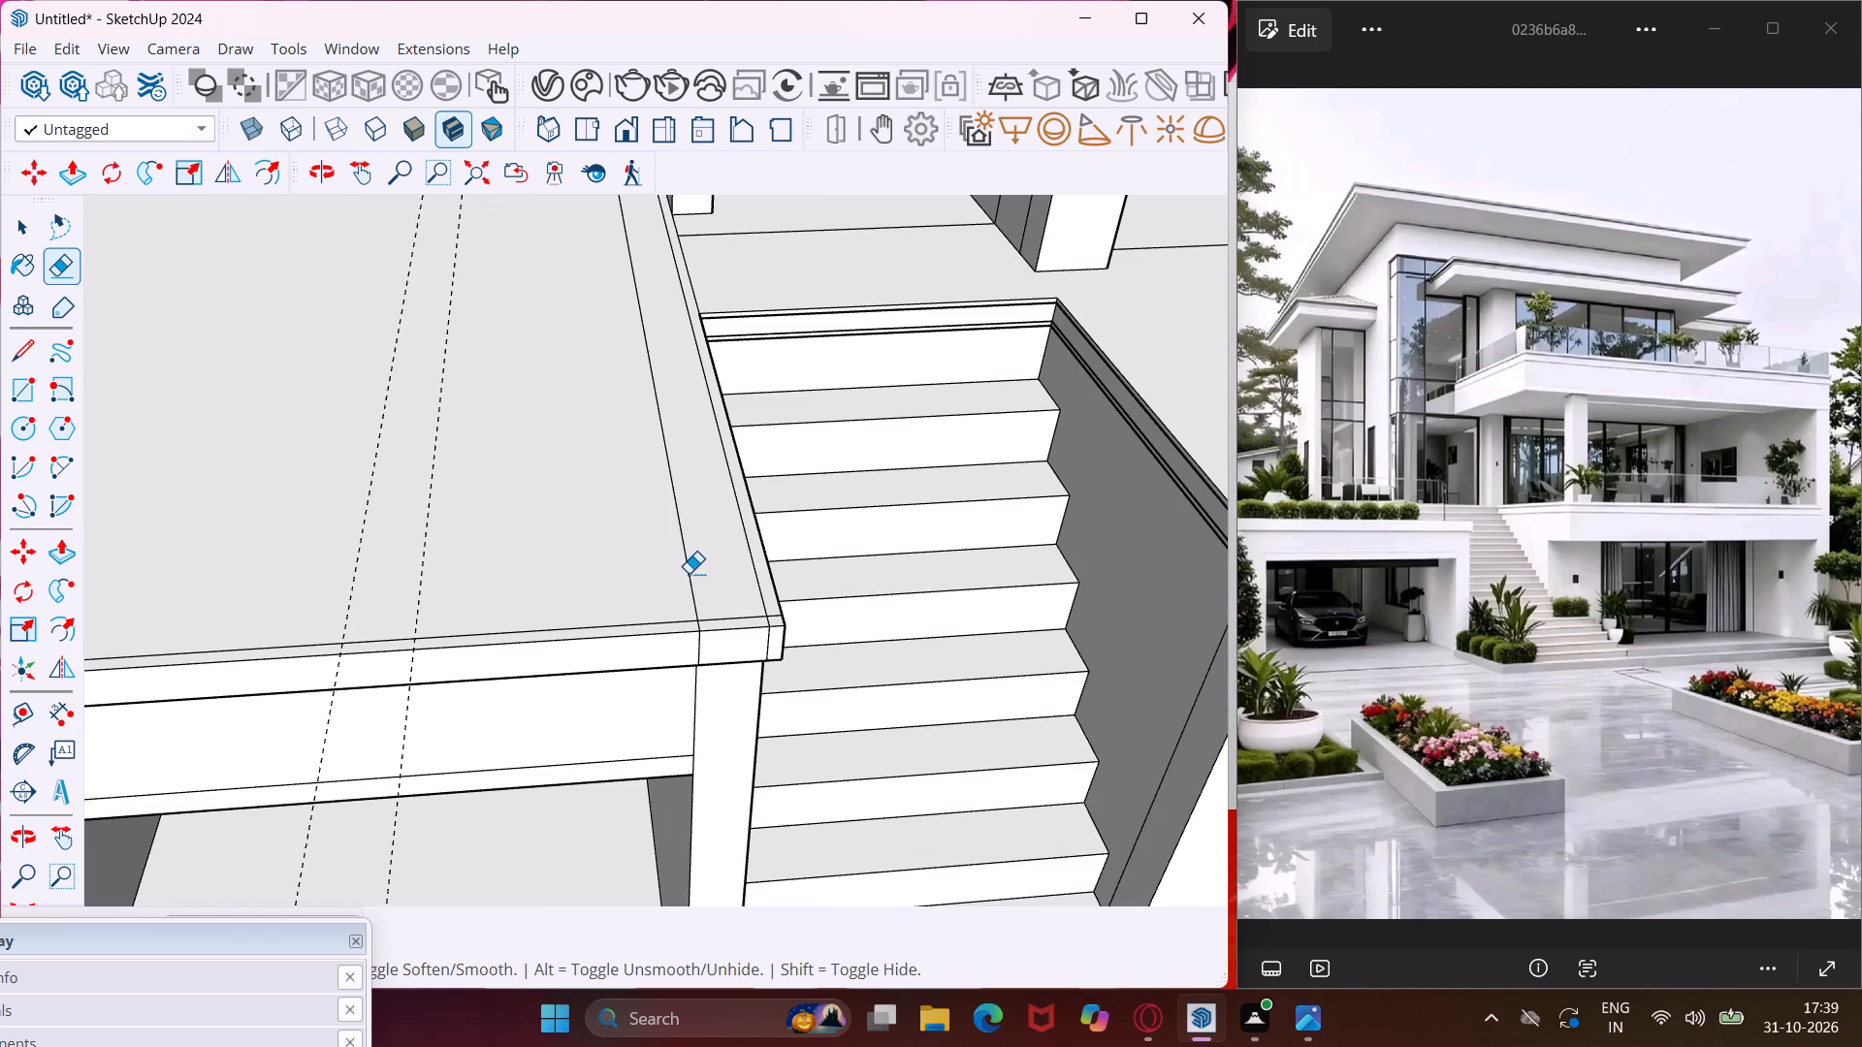
click(689, 573)
key(Escape)
key(space)
scroll(669, 562, down, 6)
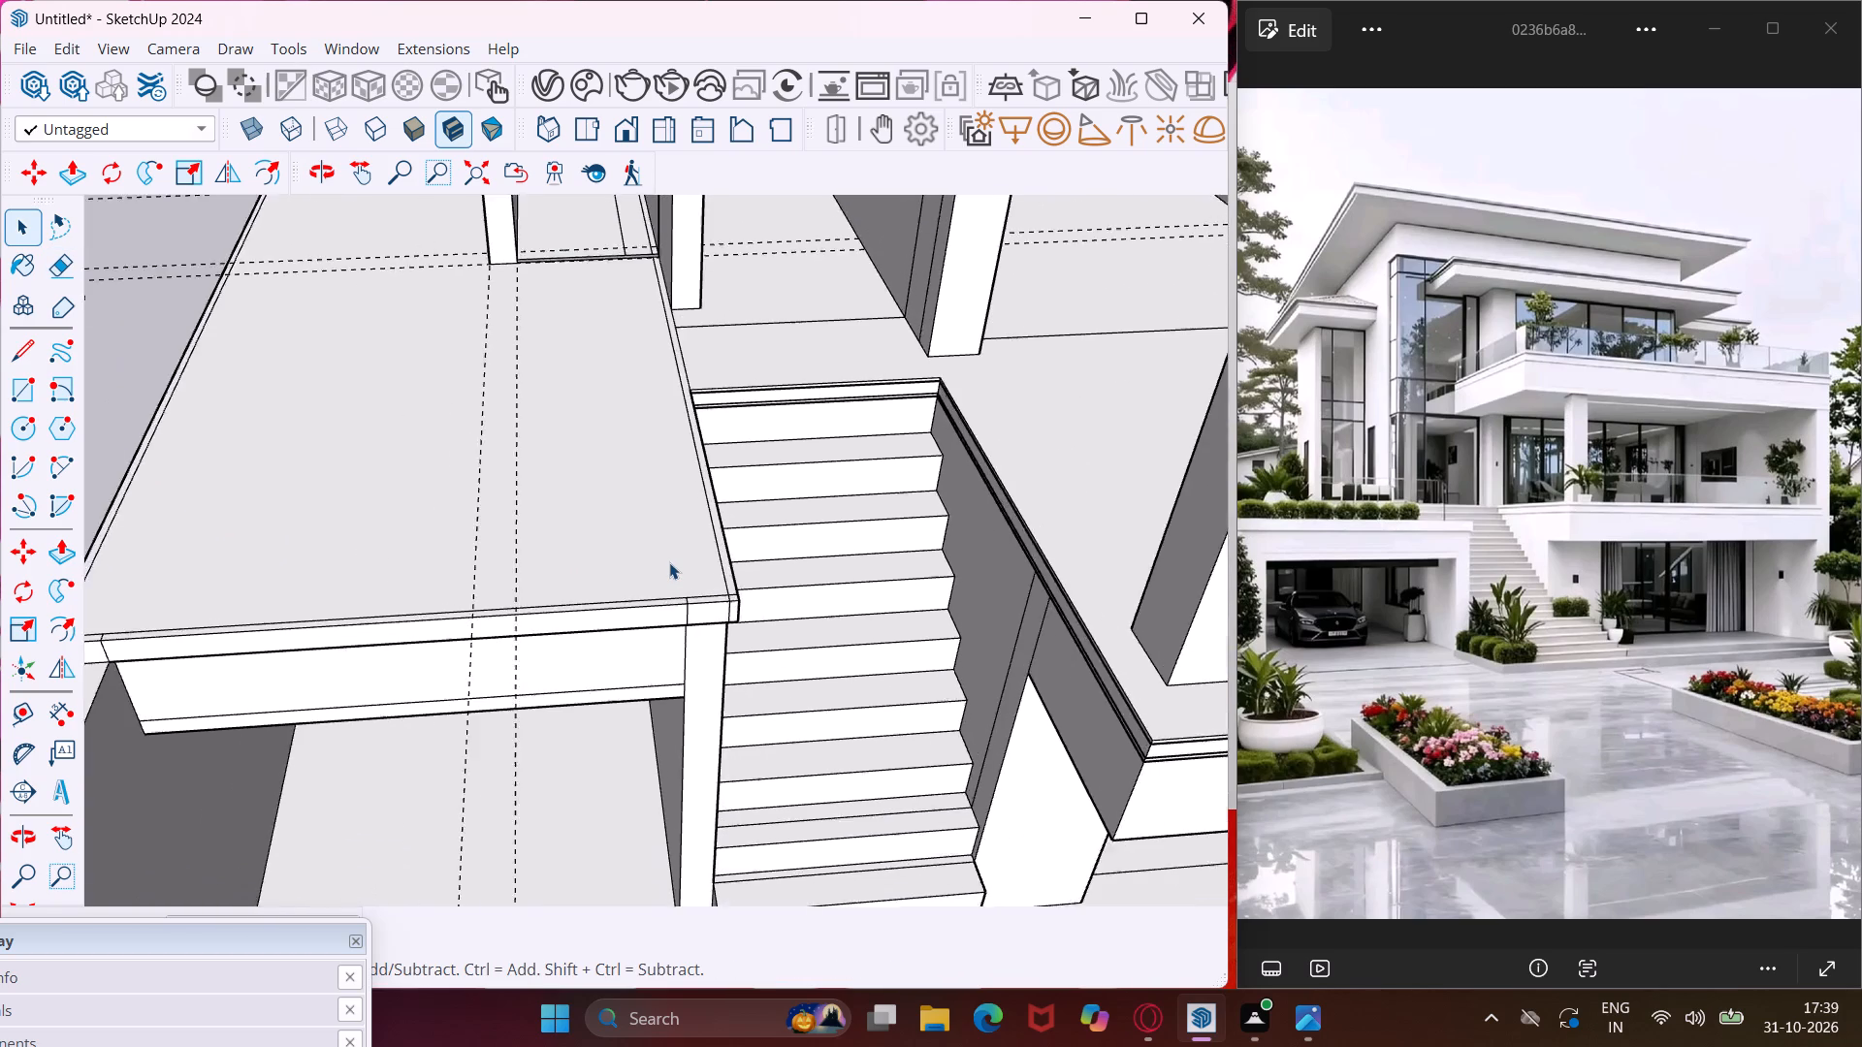
scroll(669, 562, down, 4)
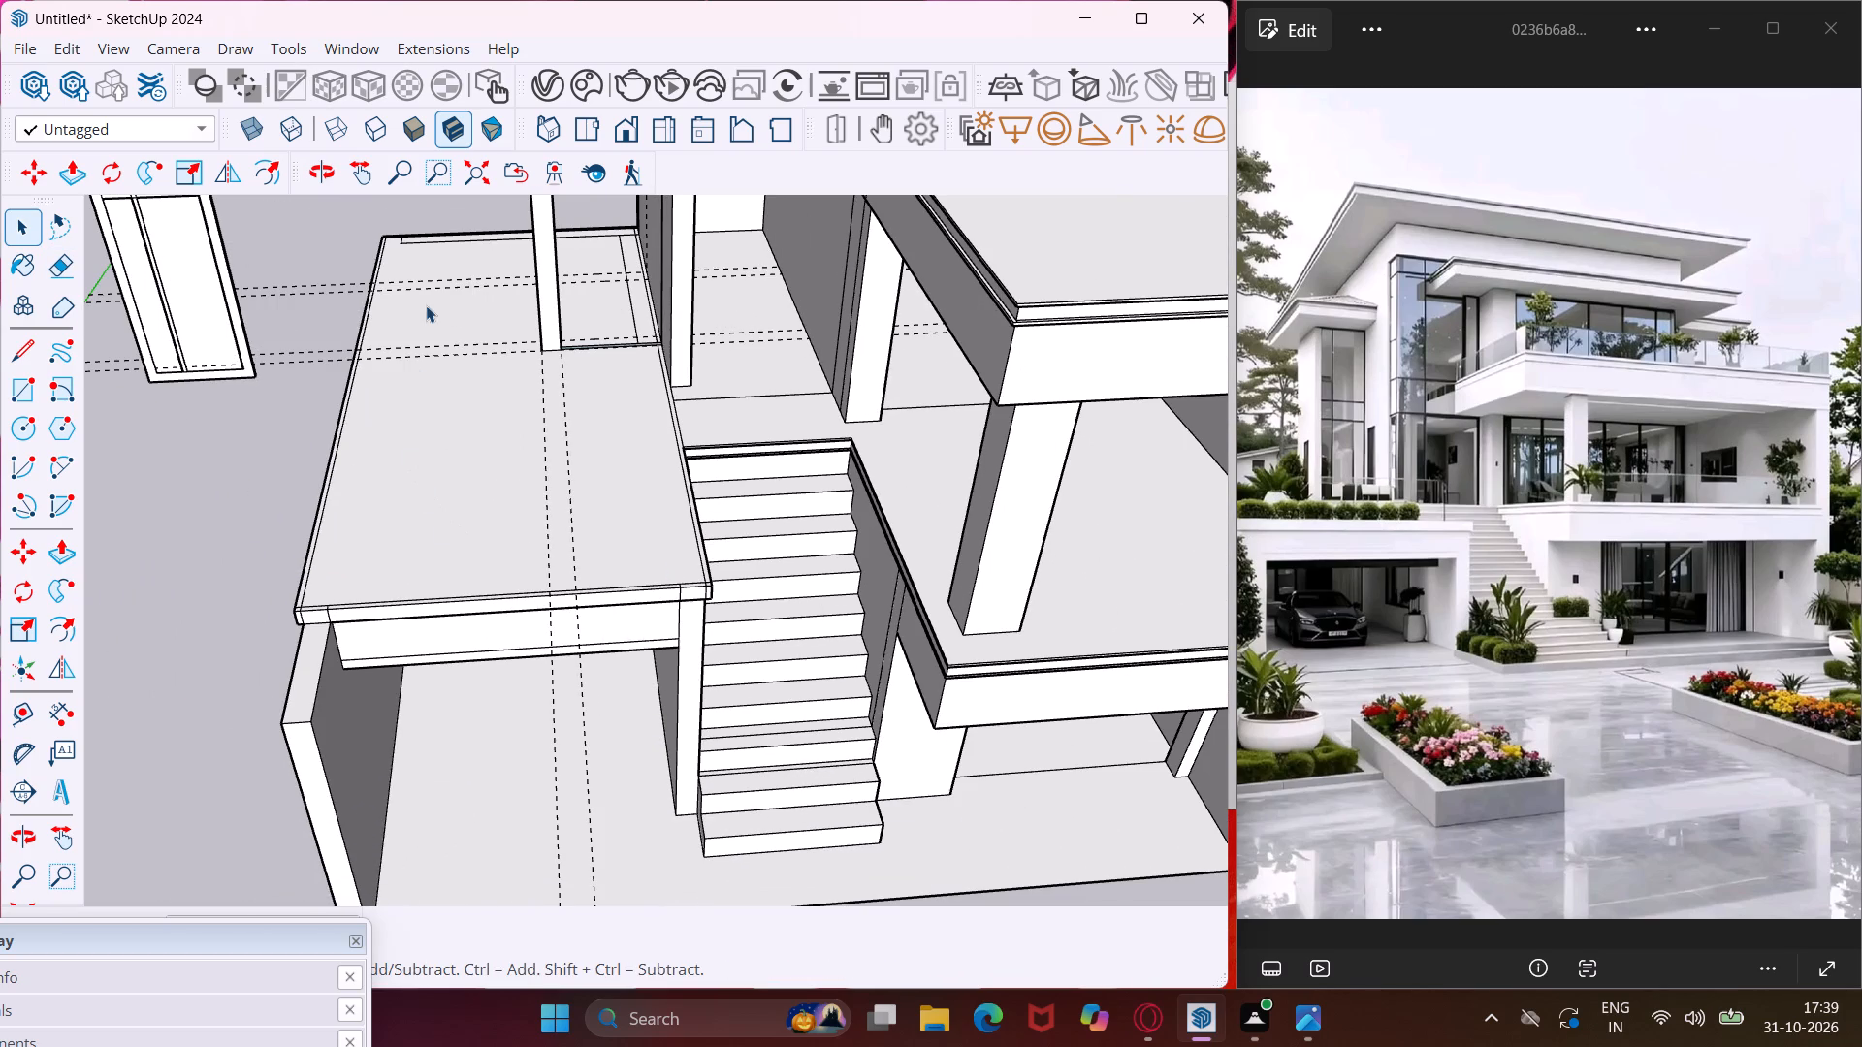
Offset the outline of the garage roof's top face inward to form a border band around the terrace.
click(404, 485)
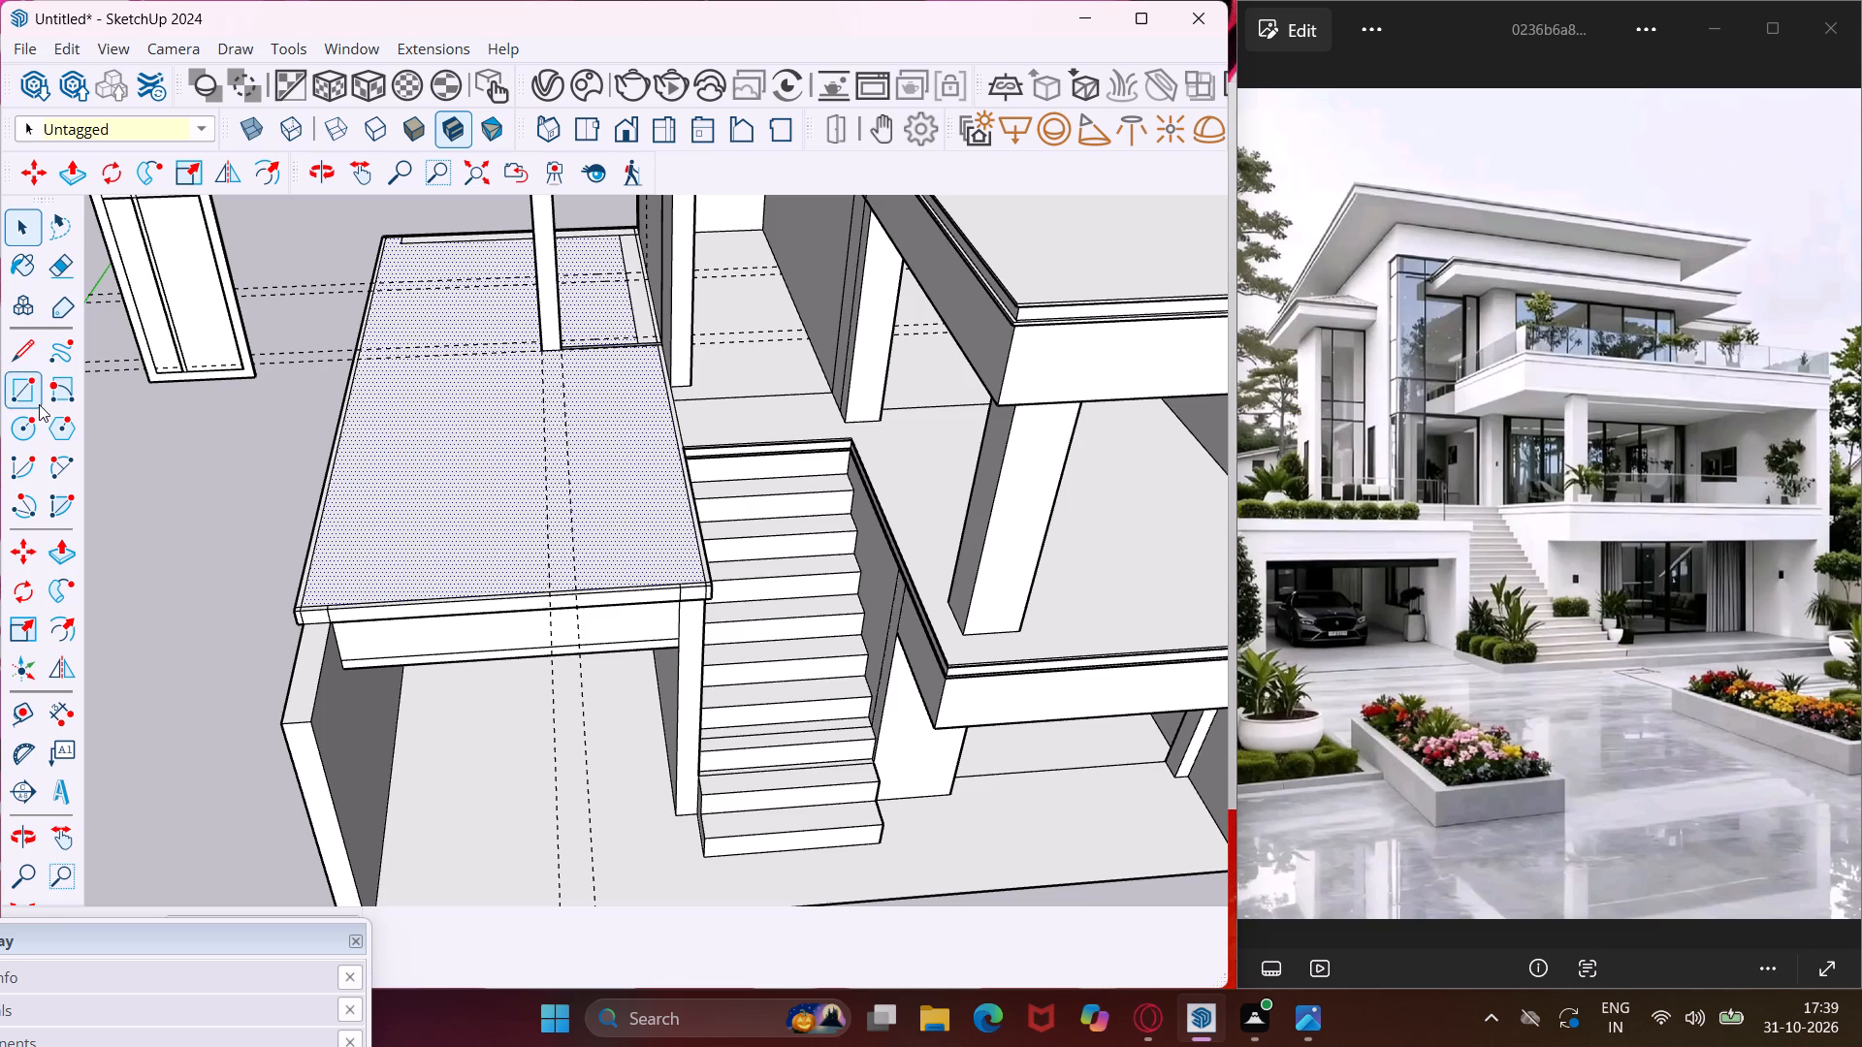
click(52, 627)
scroll(326, 533, up, 4)
click(337, 524)
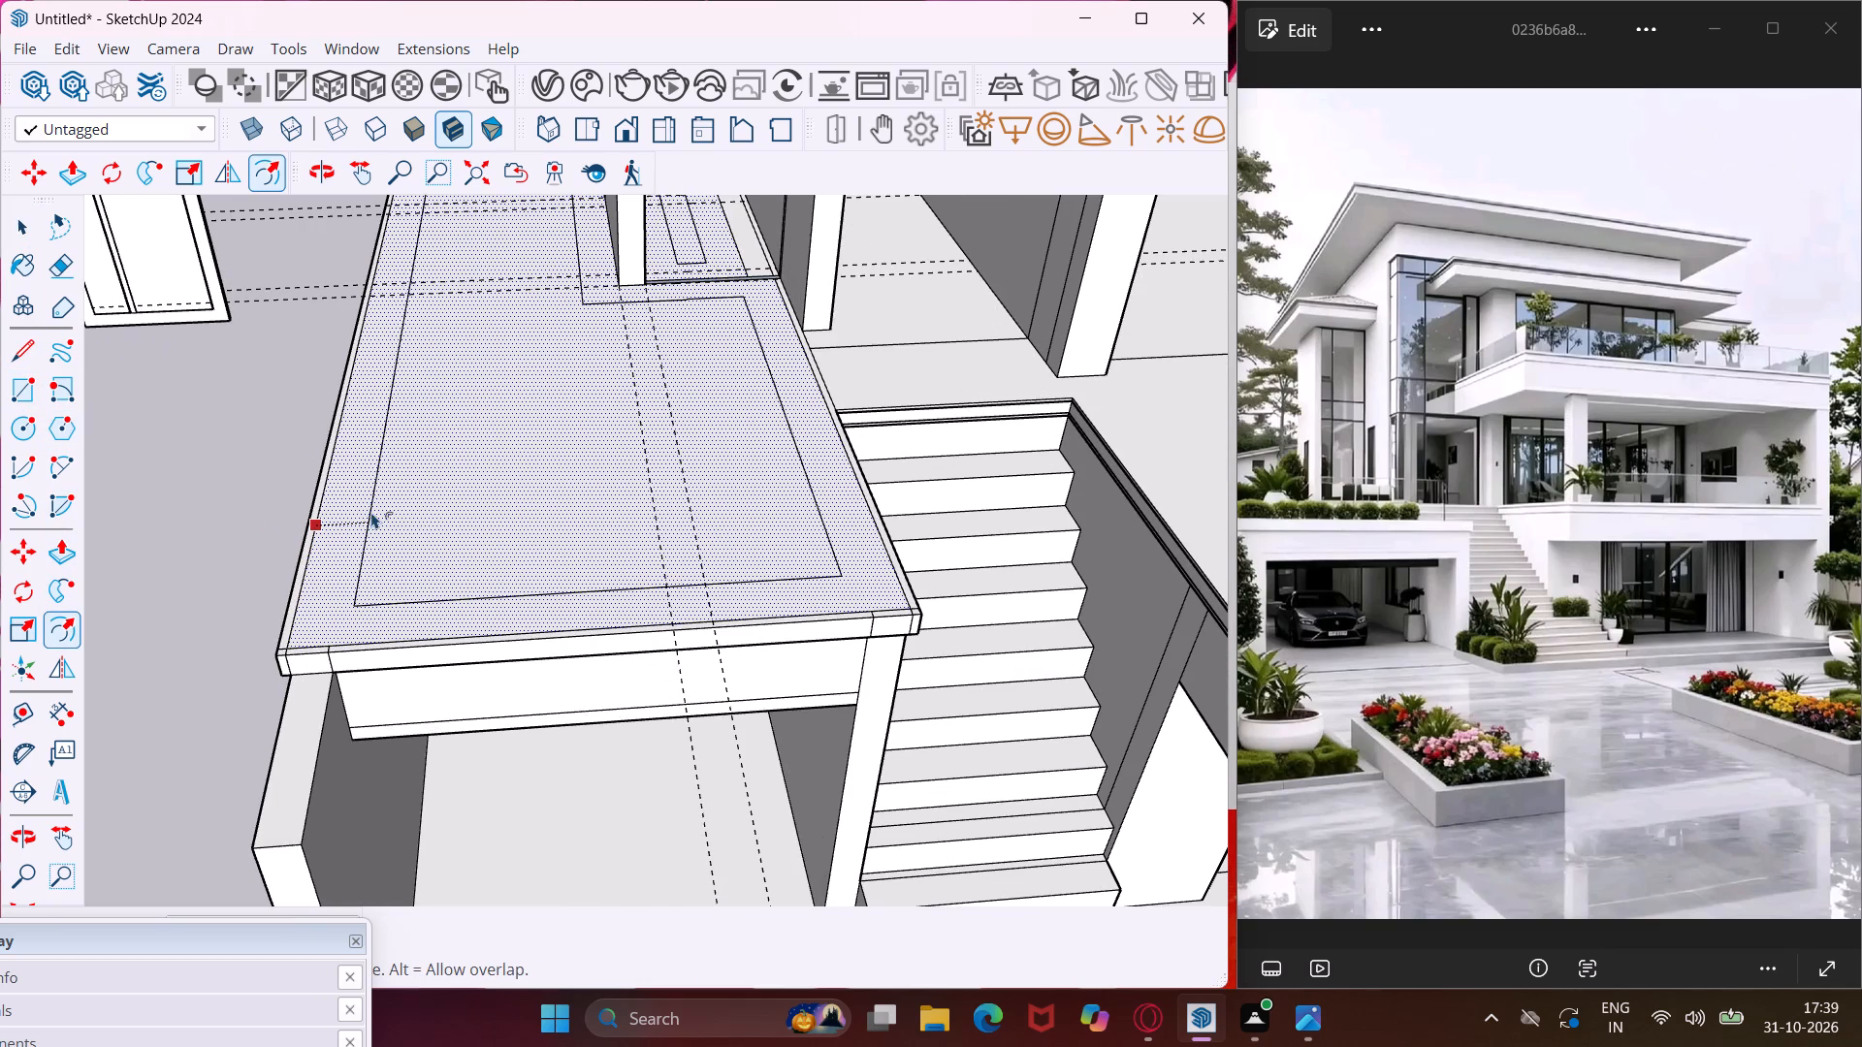
click(413, 449)
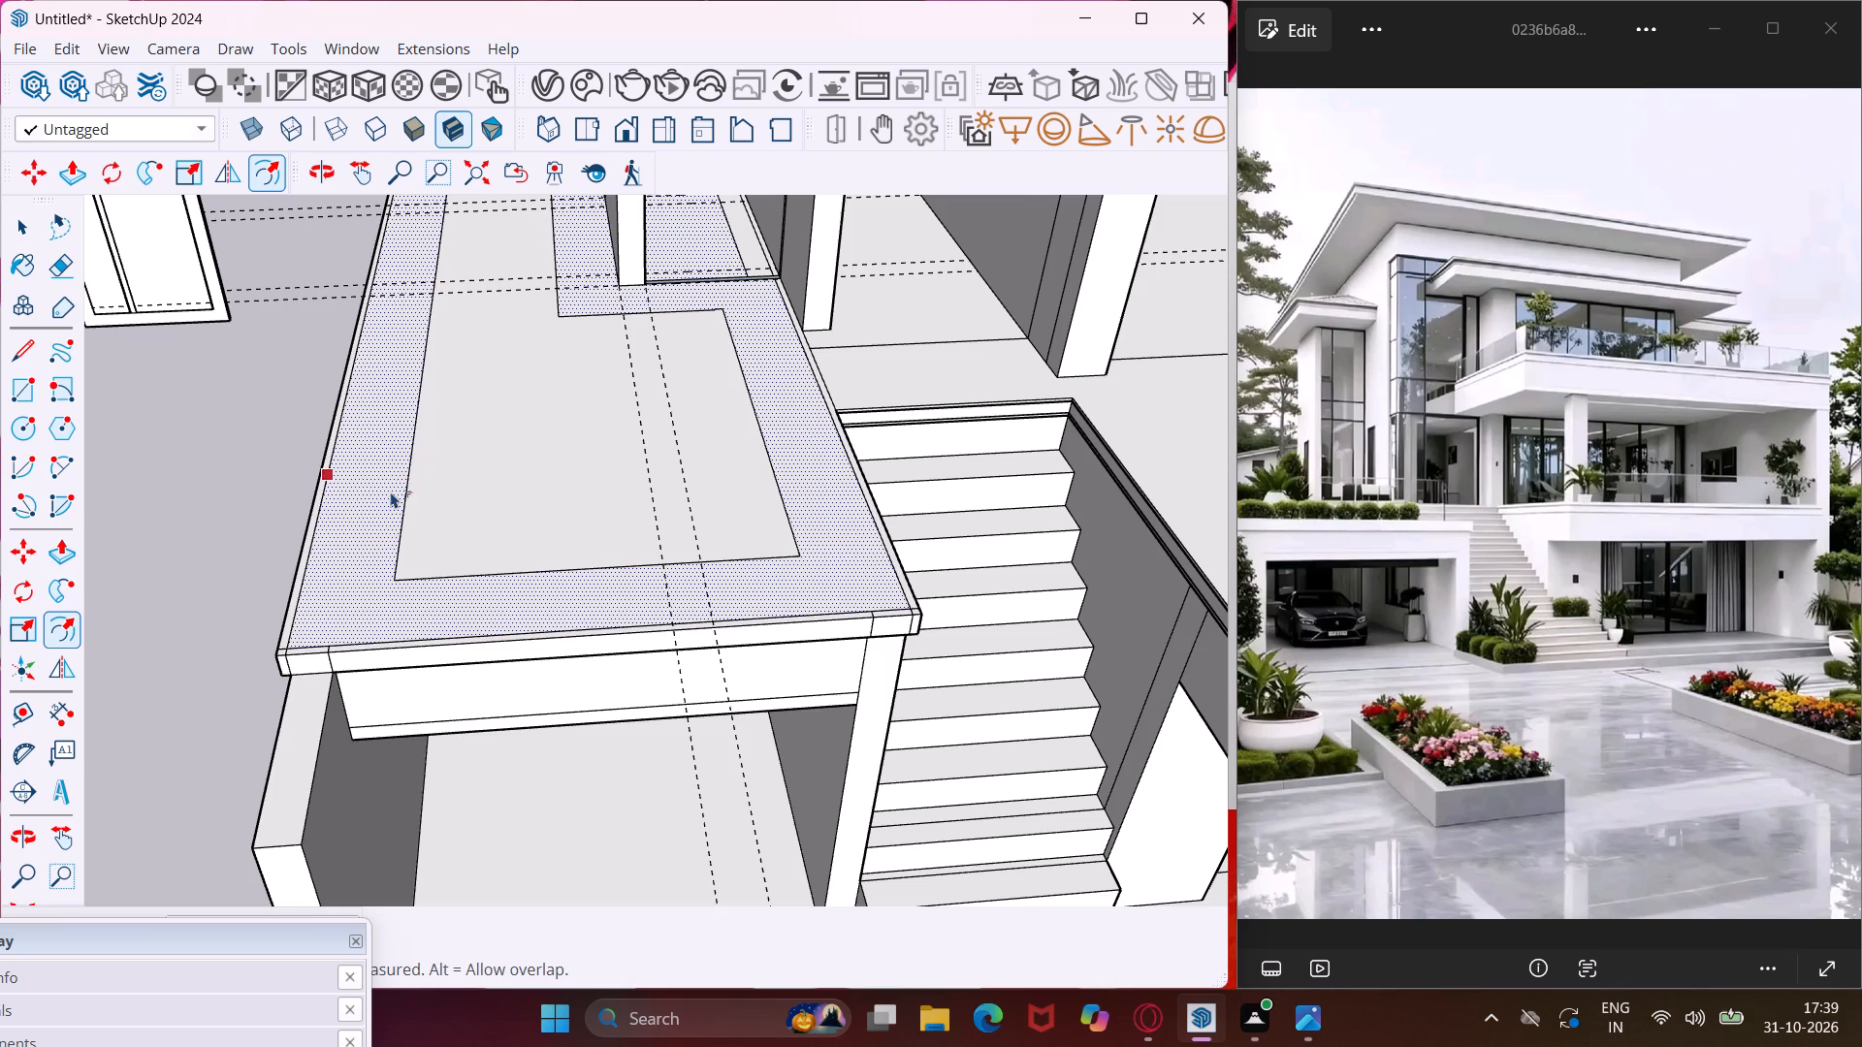
Offset the garage roof terrace's border band again to form a thin strip along its inner outline.
scroll(405, 528, up, 3)
click(395, 538)
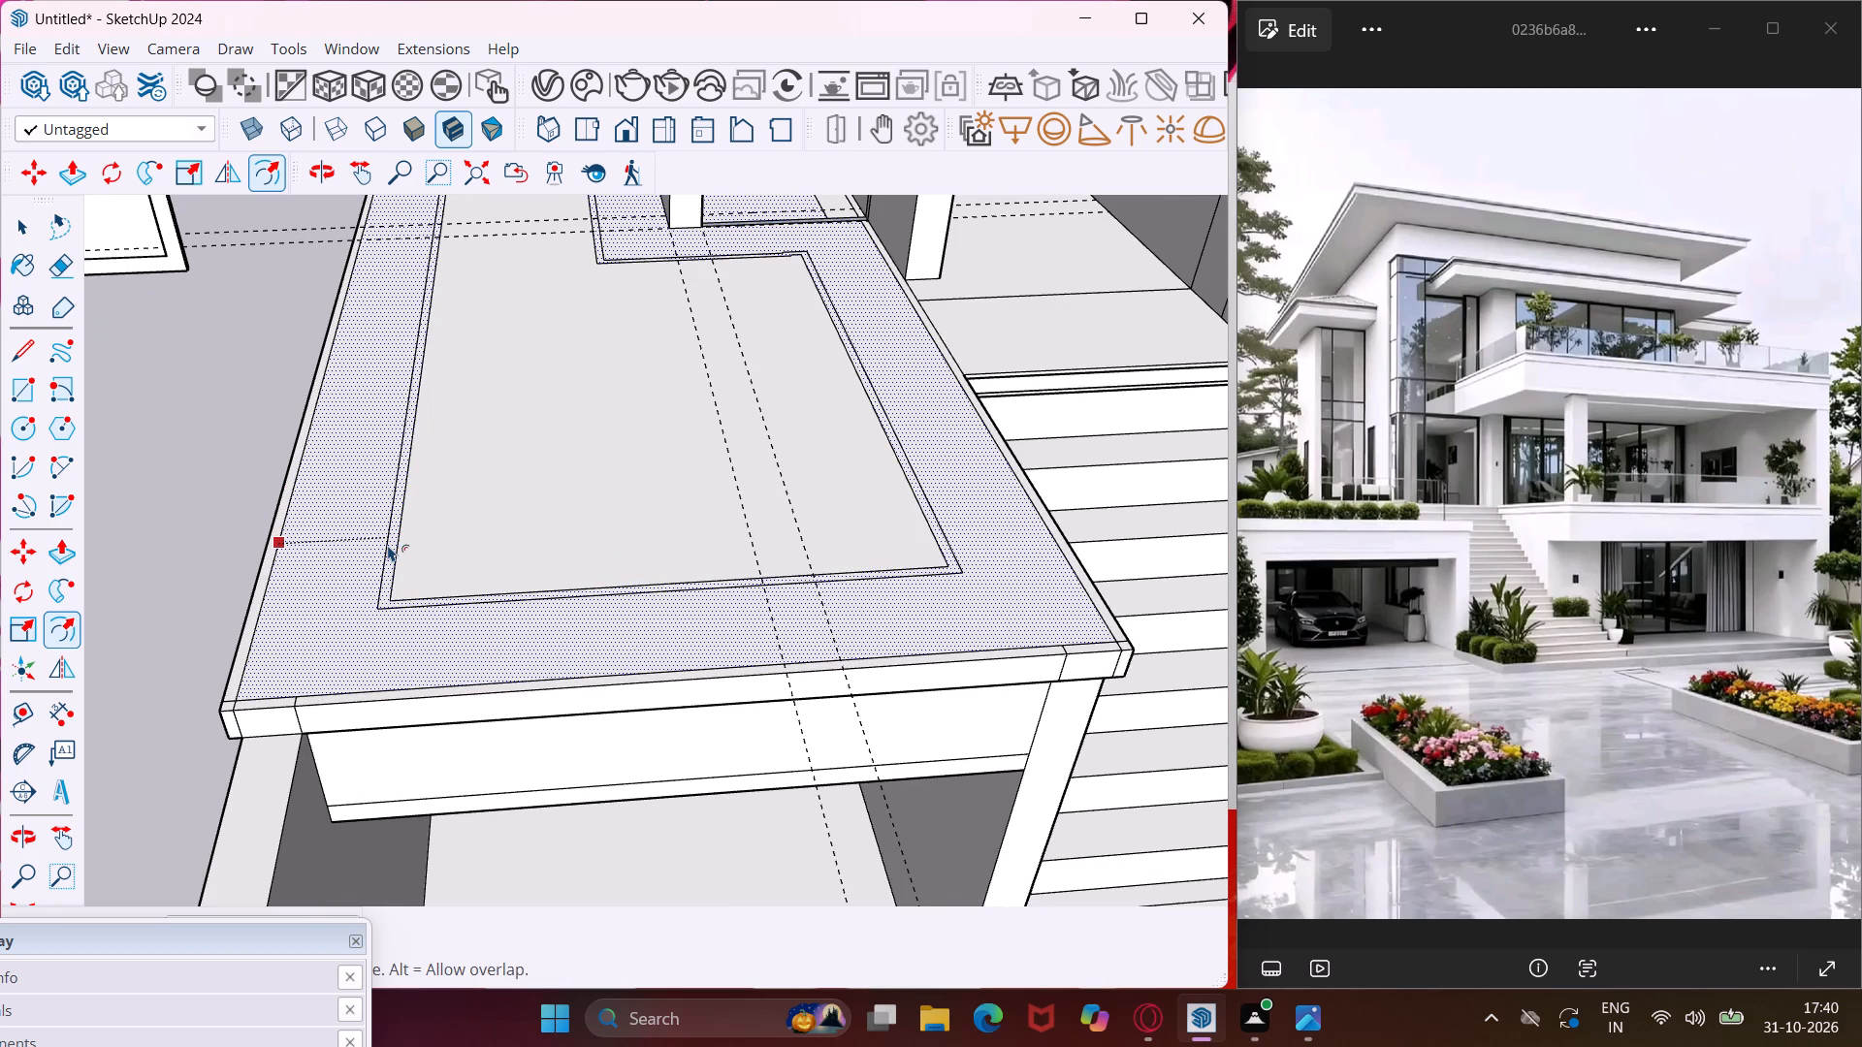
click(388, 545)
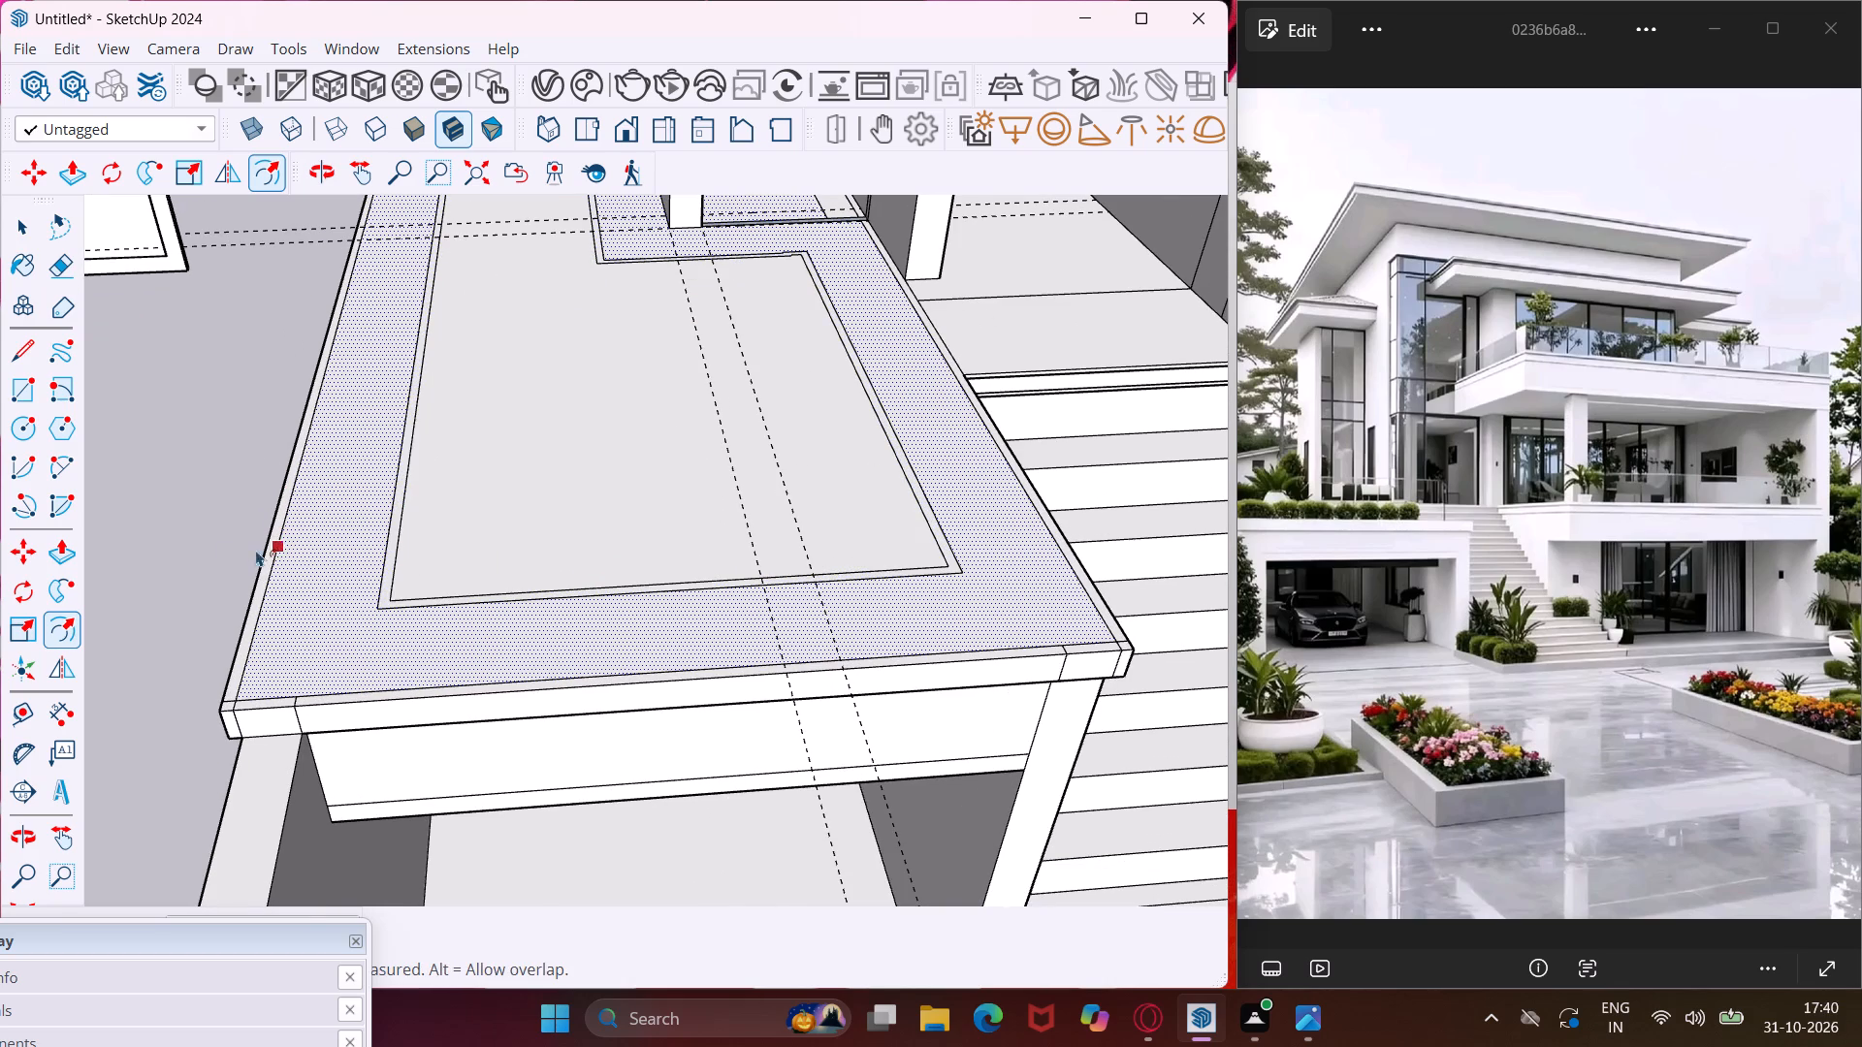
scroll(192, 541, down, 9)
key(Escape)
key(space)
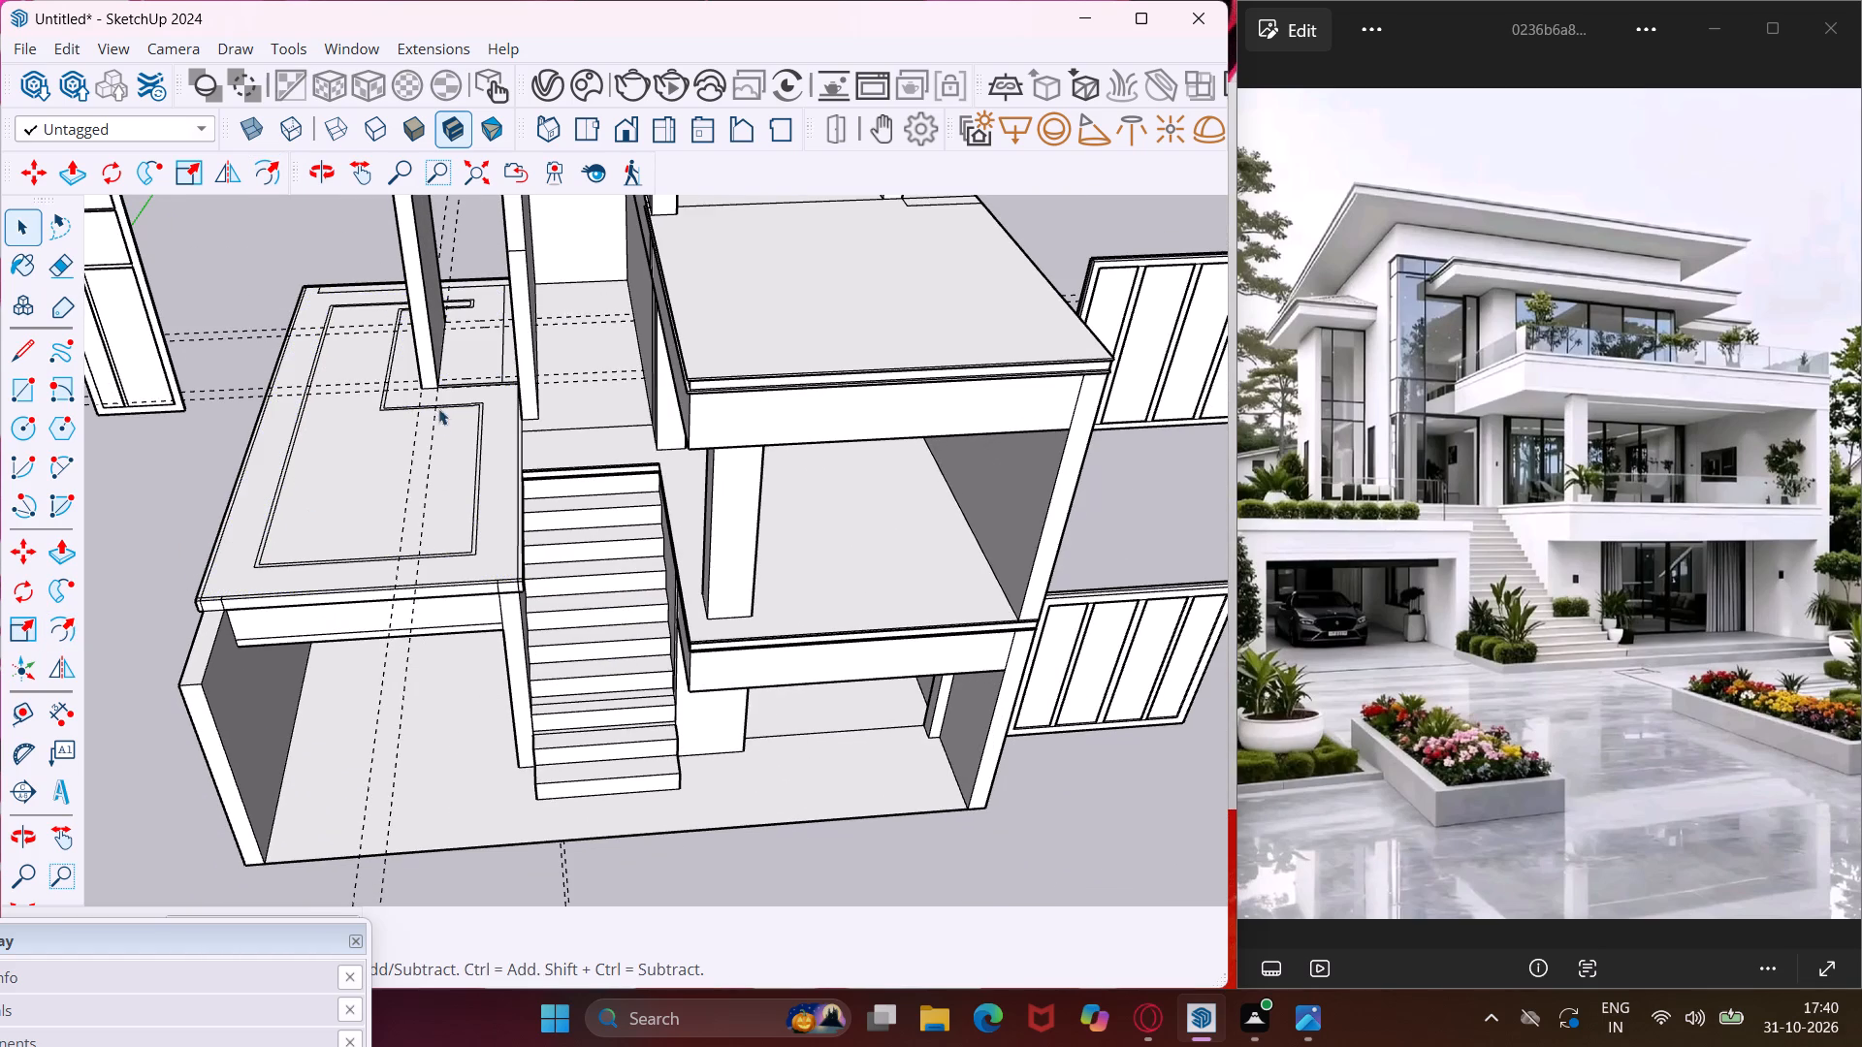
Draw a short line across the thin strip on the garage terrace's stair side.
scroll(385, 279, up, 7)
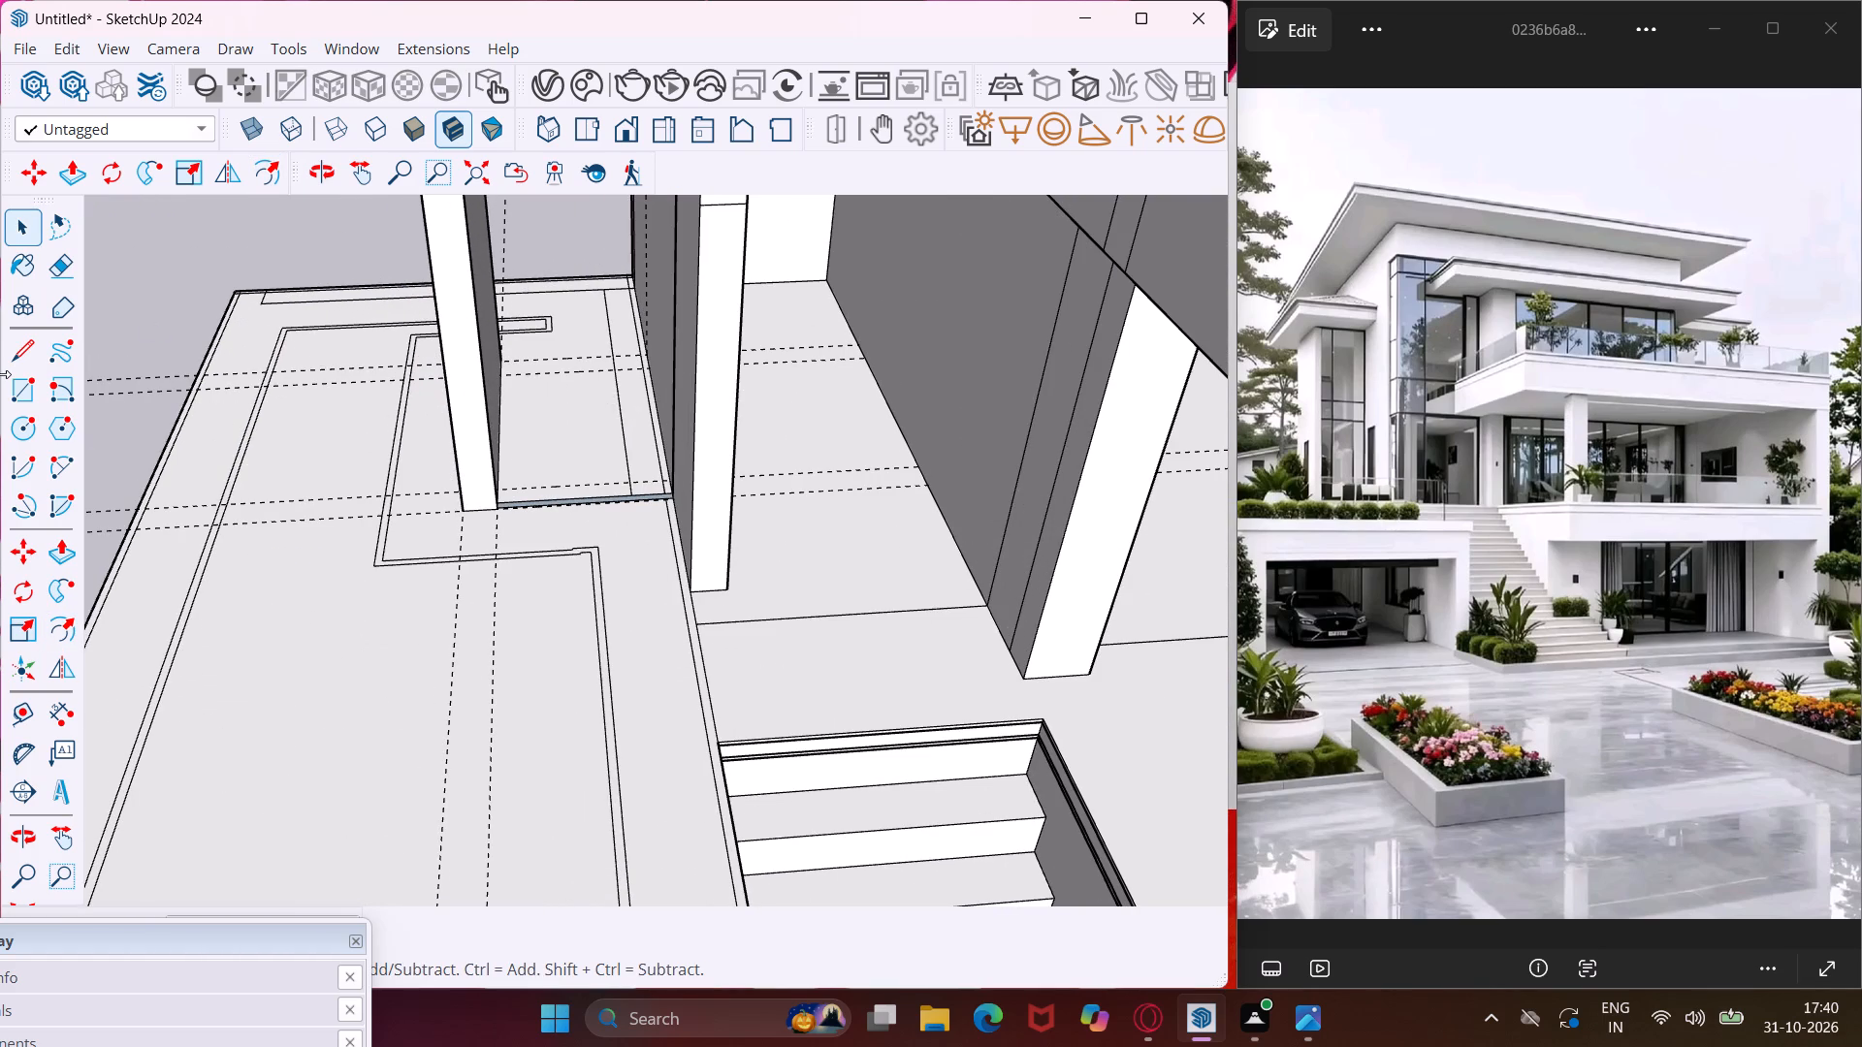
click(25, 347)
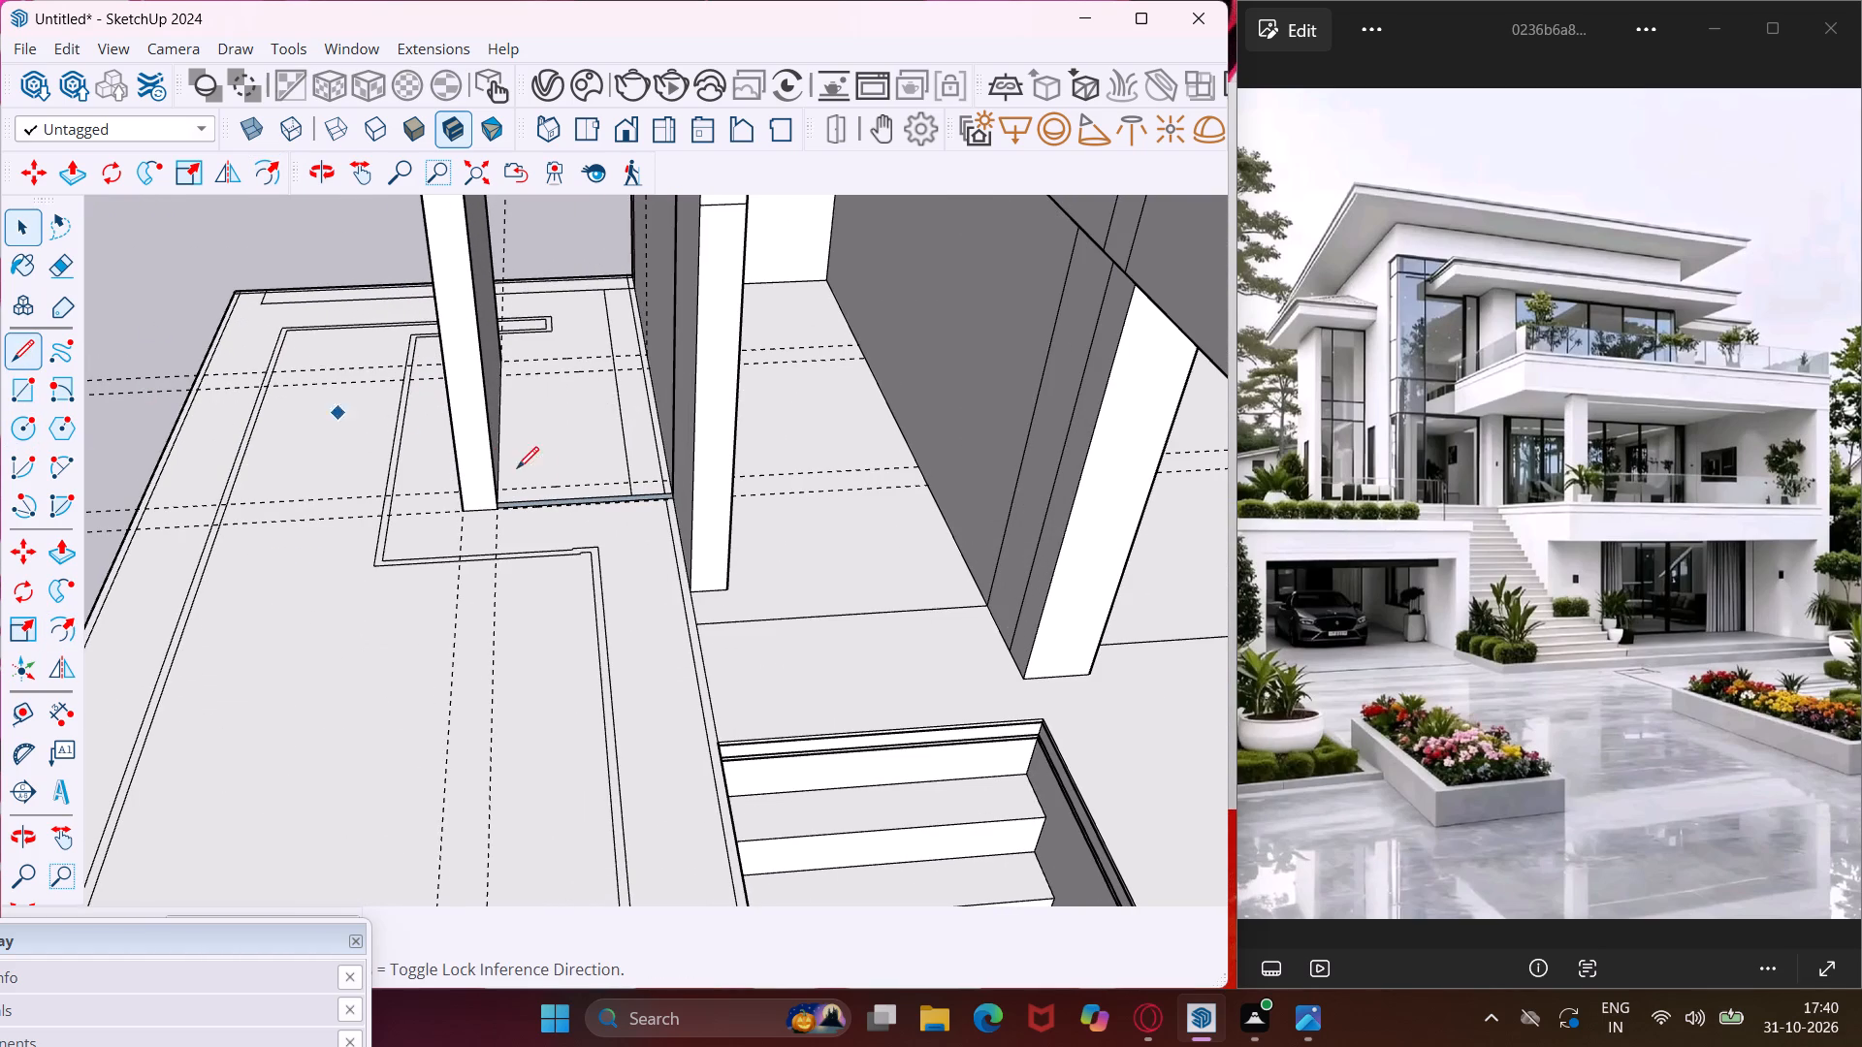
scroll(614, 807, up, 3)
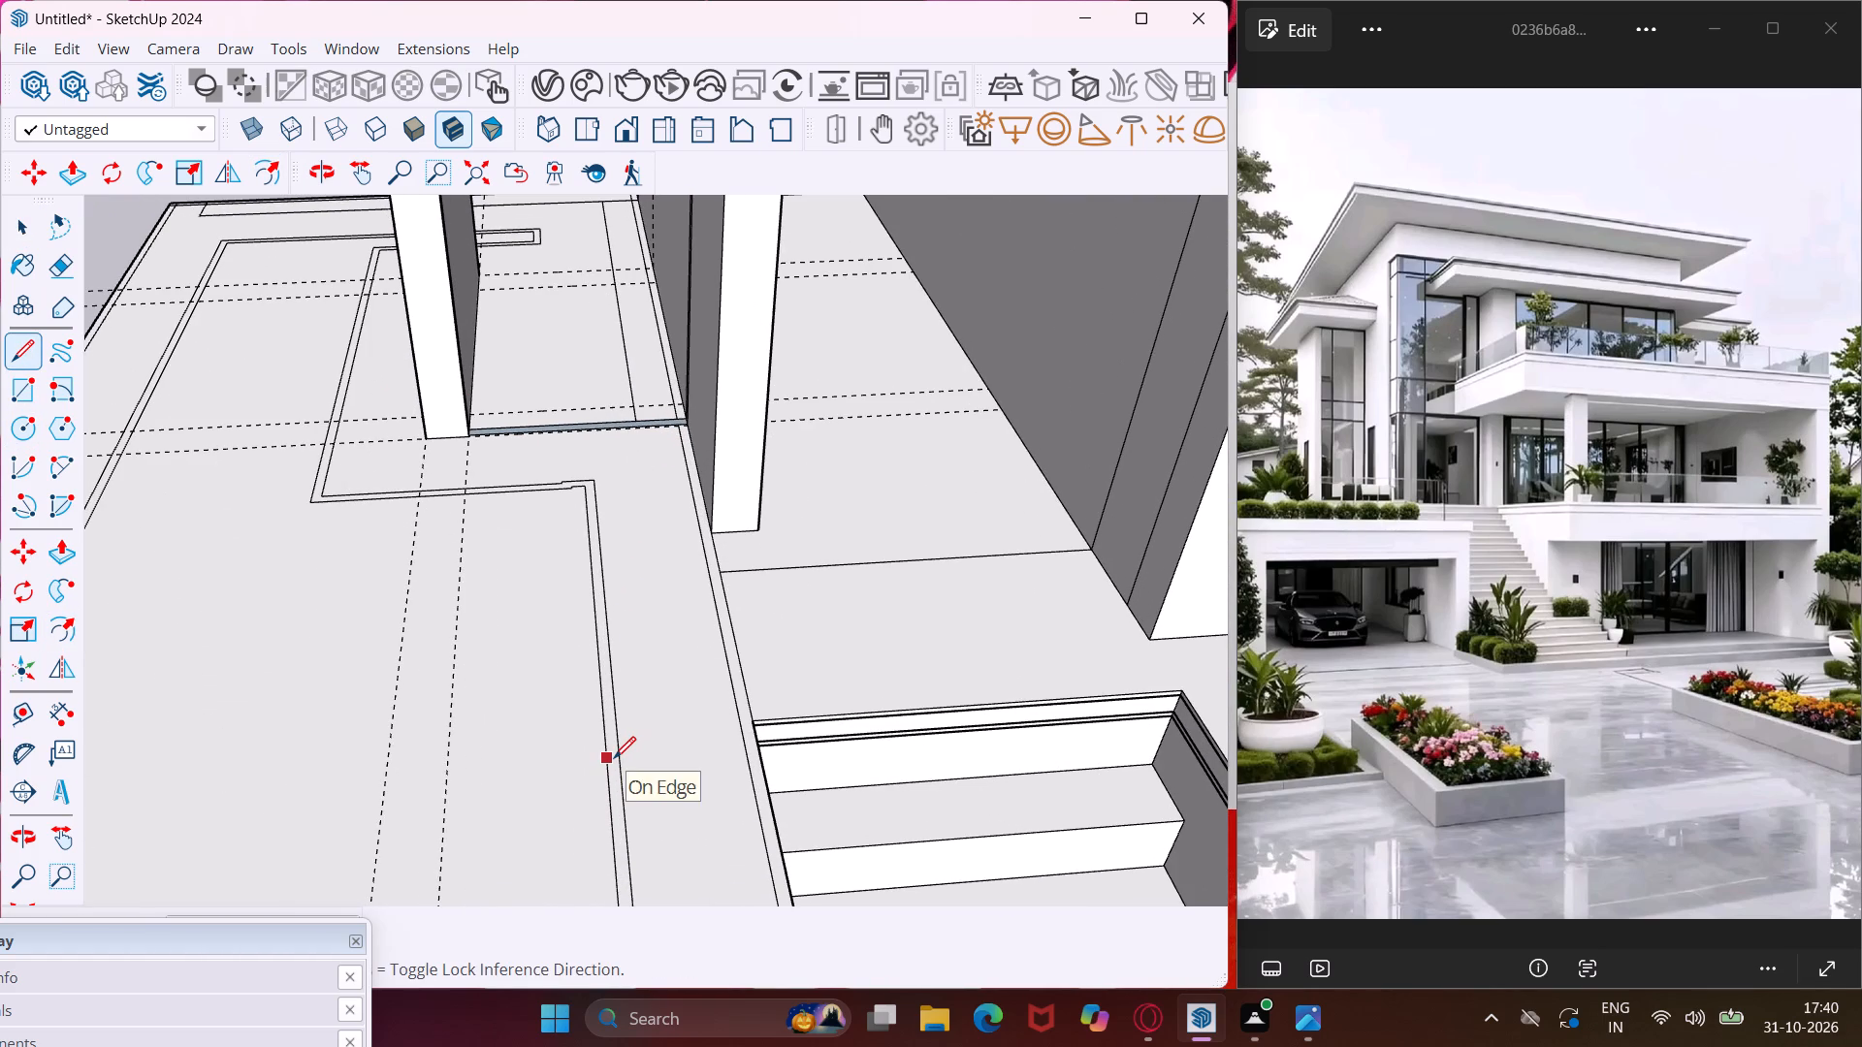
click(614, 758)
click(623, 756)
key(space)
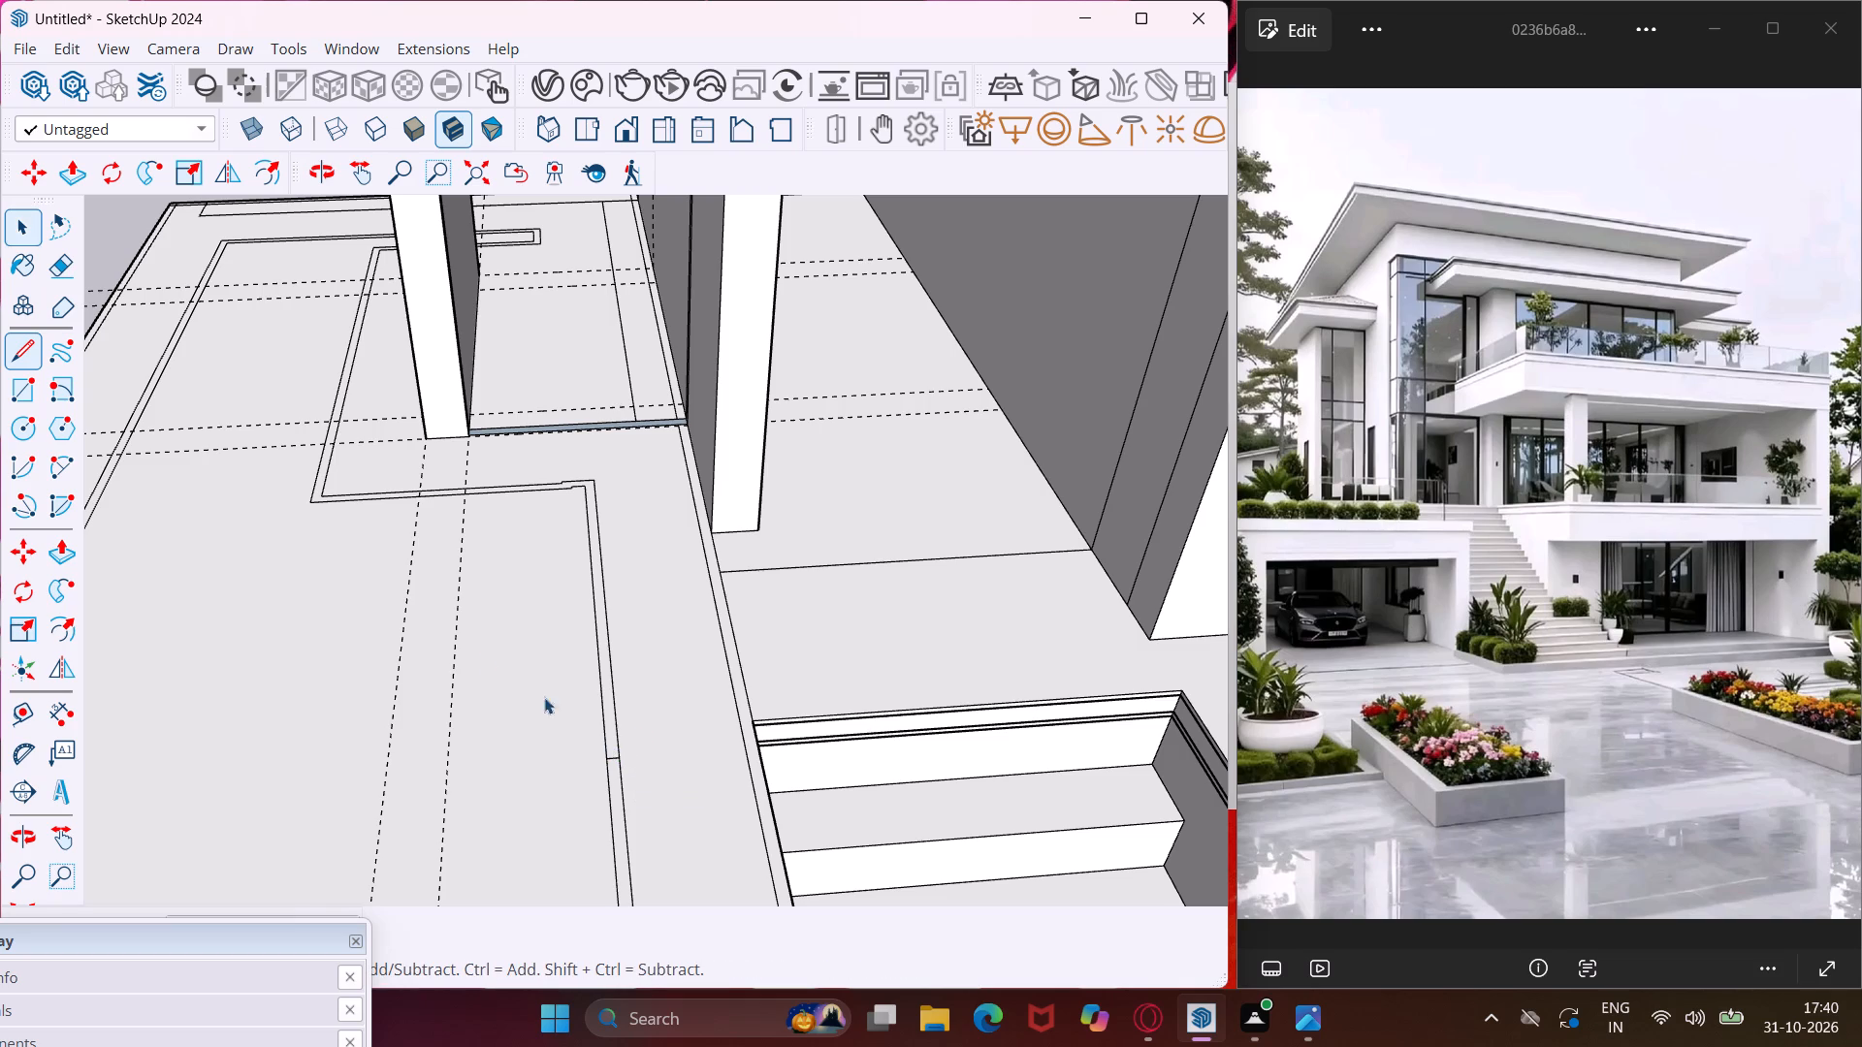
Extend the two strip lines on the garage terrace's outer side to the roof's back edge with two lines.
scroll(482, 641, down, 5)
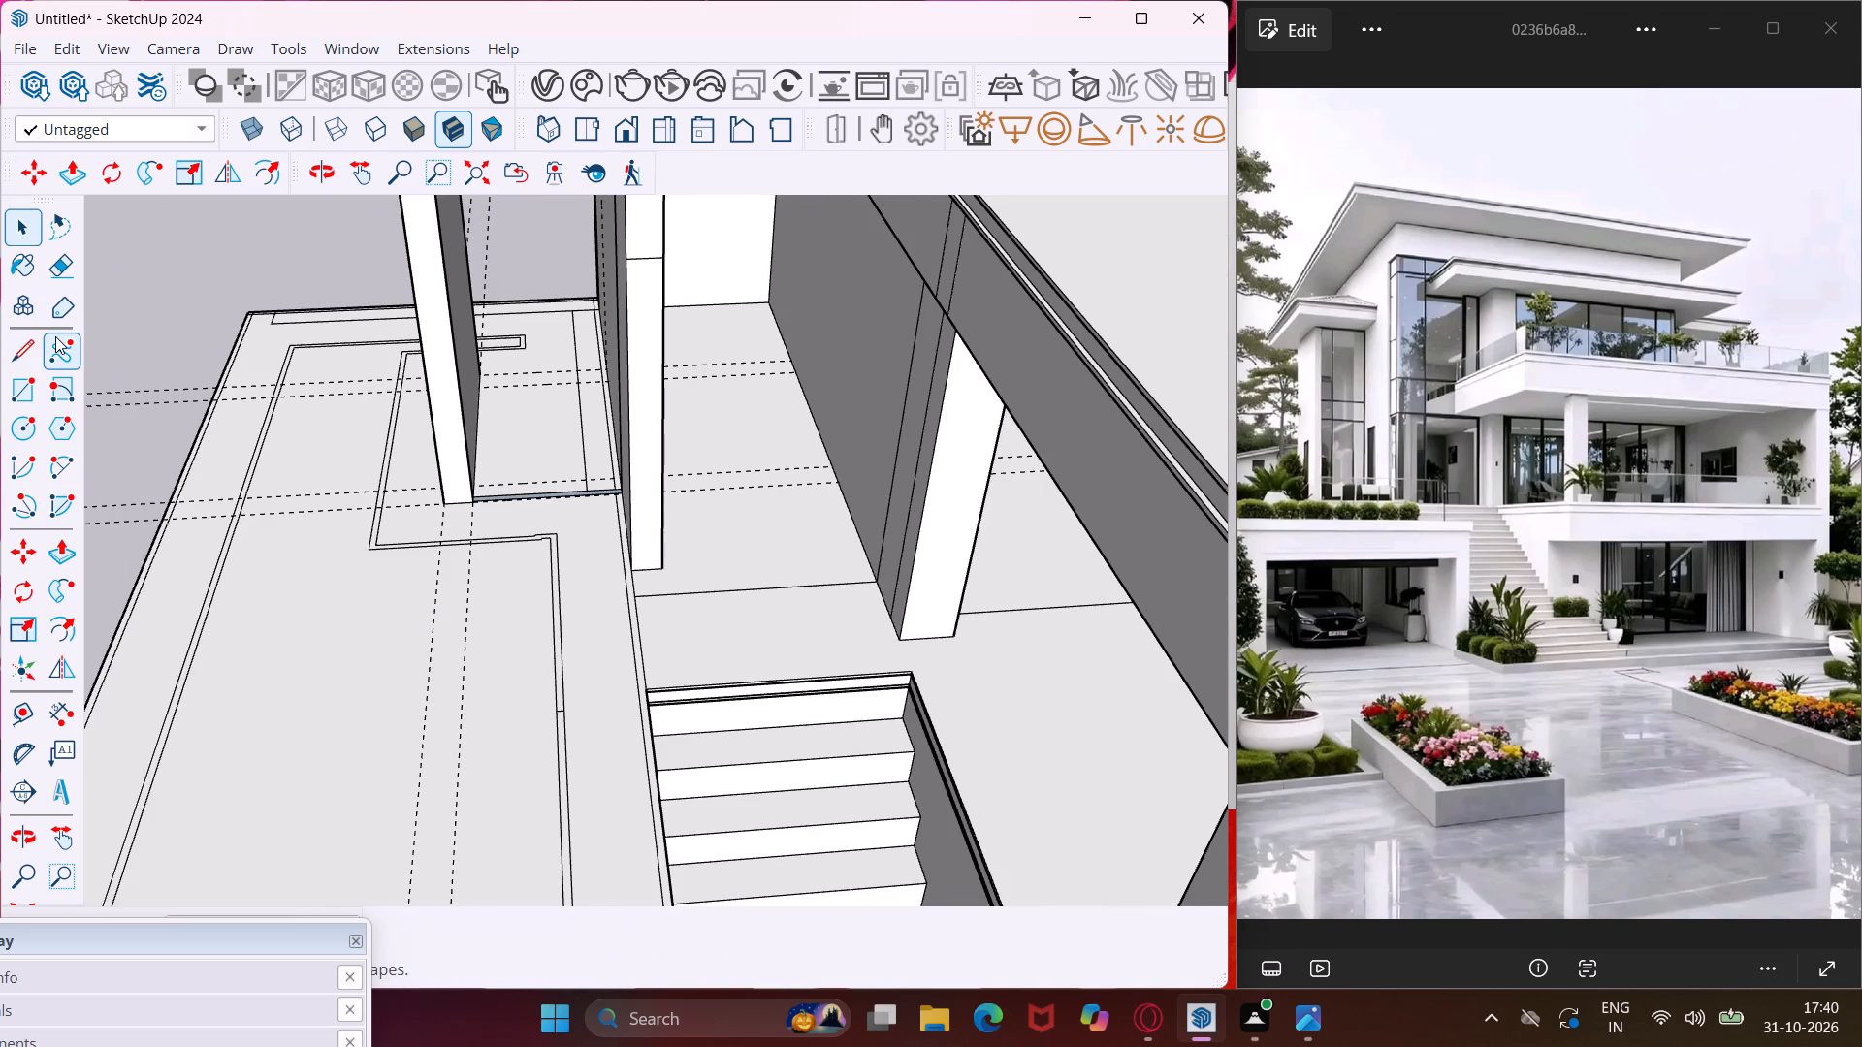
click(35, 335)
scroll(295, 332, up, 4)
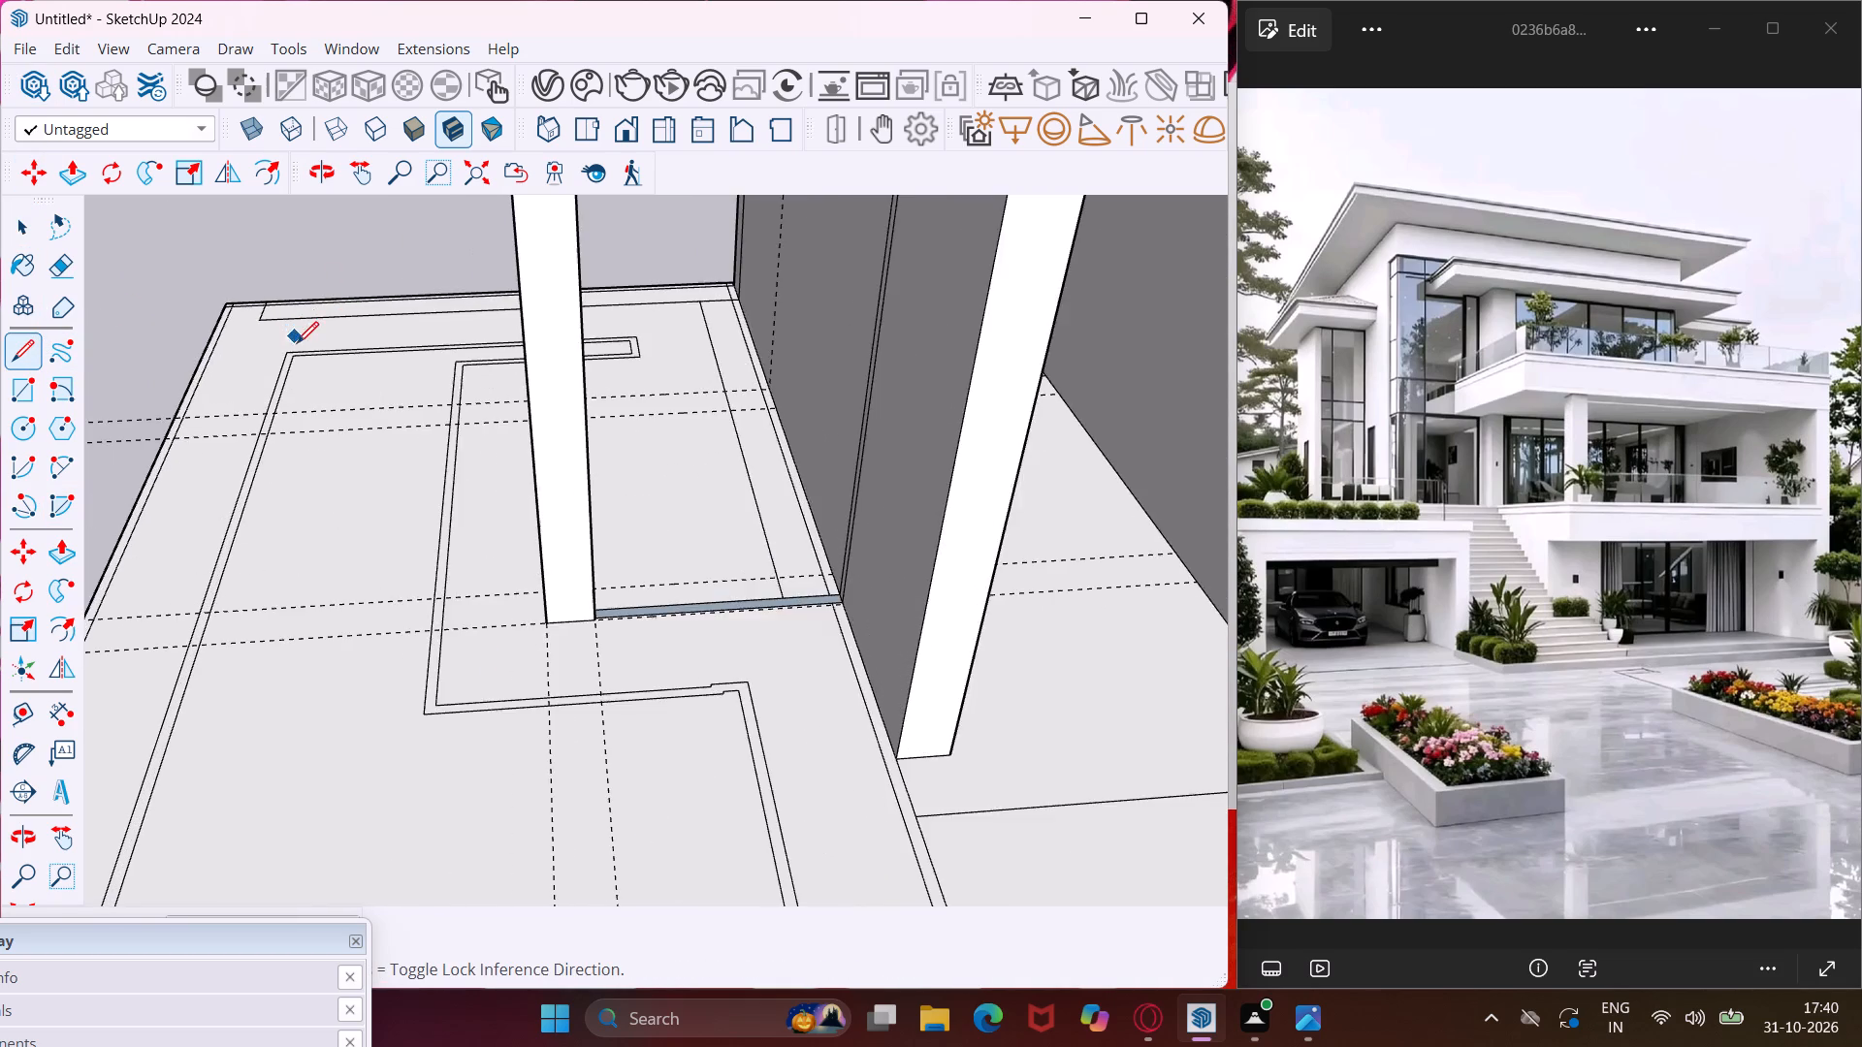
scroll(298, 348, up, 8)
click(276, 351)
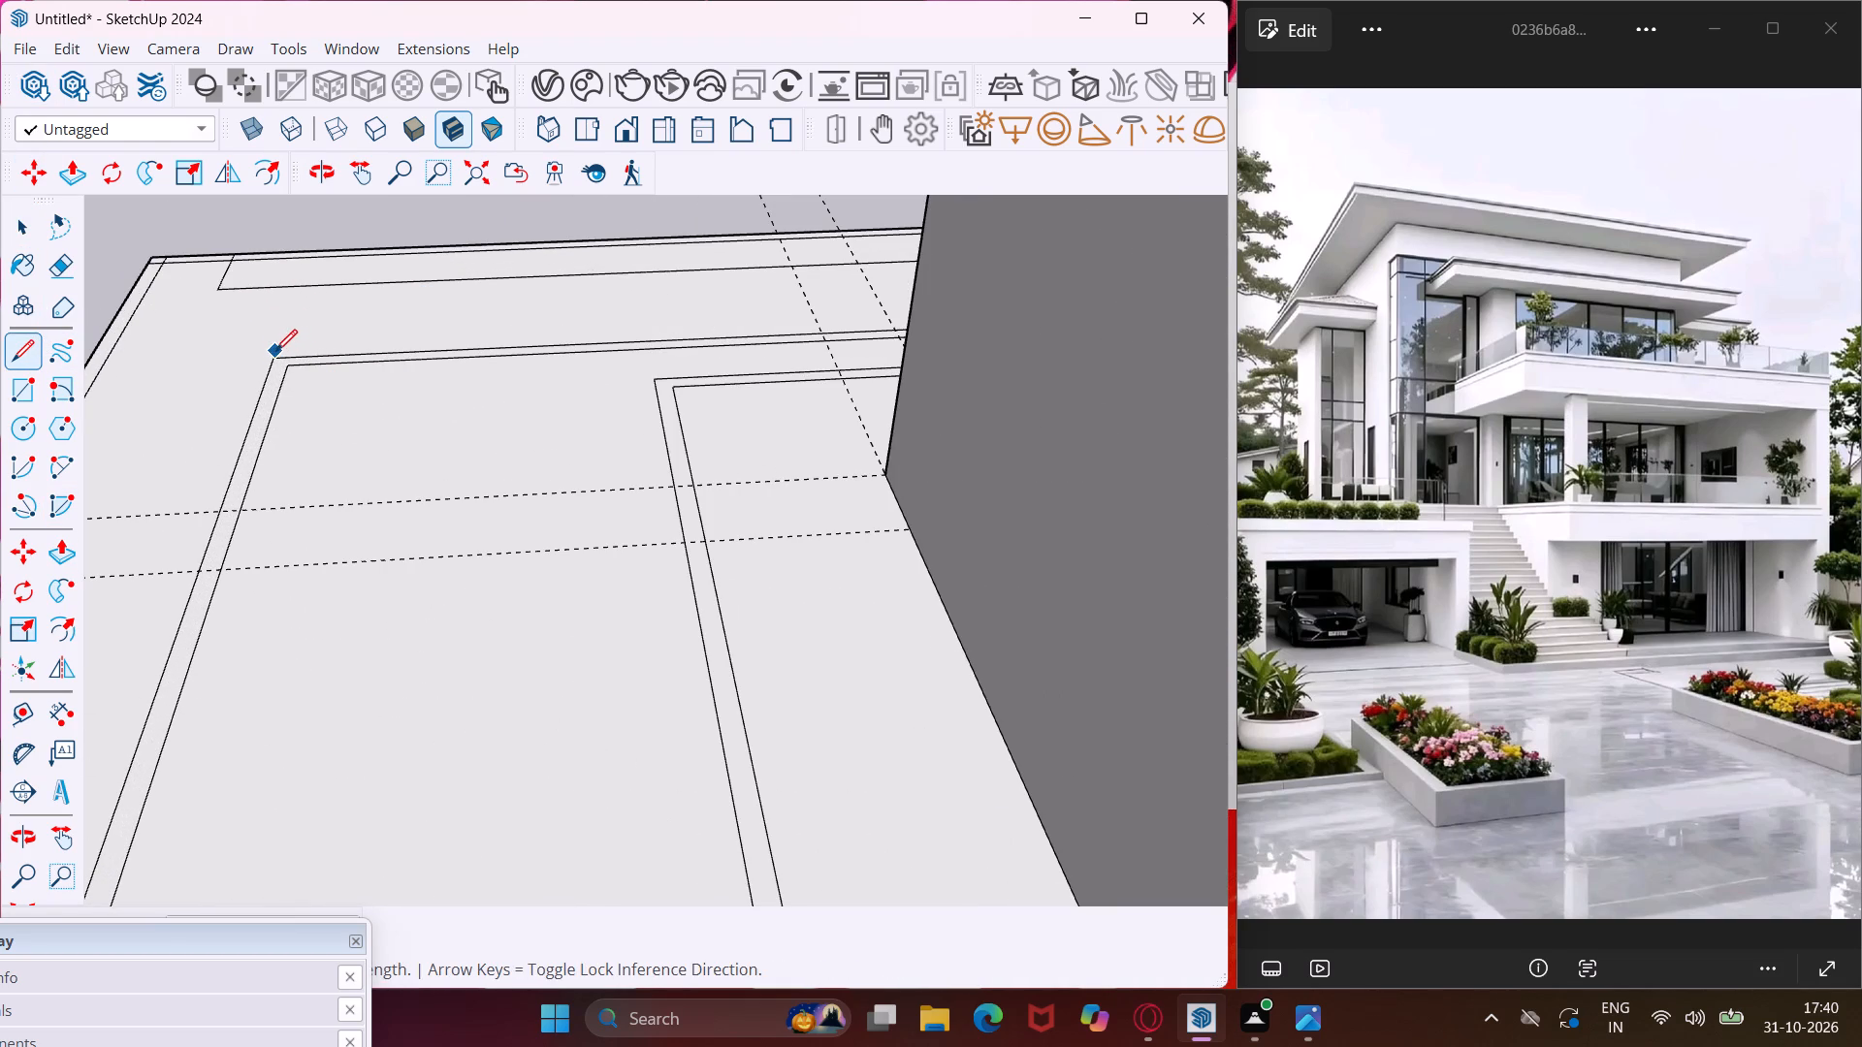
key(Escape)
click(275, 359)
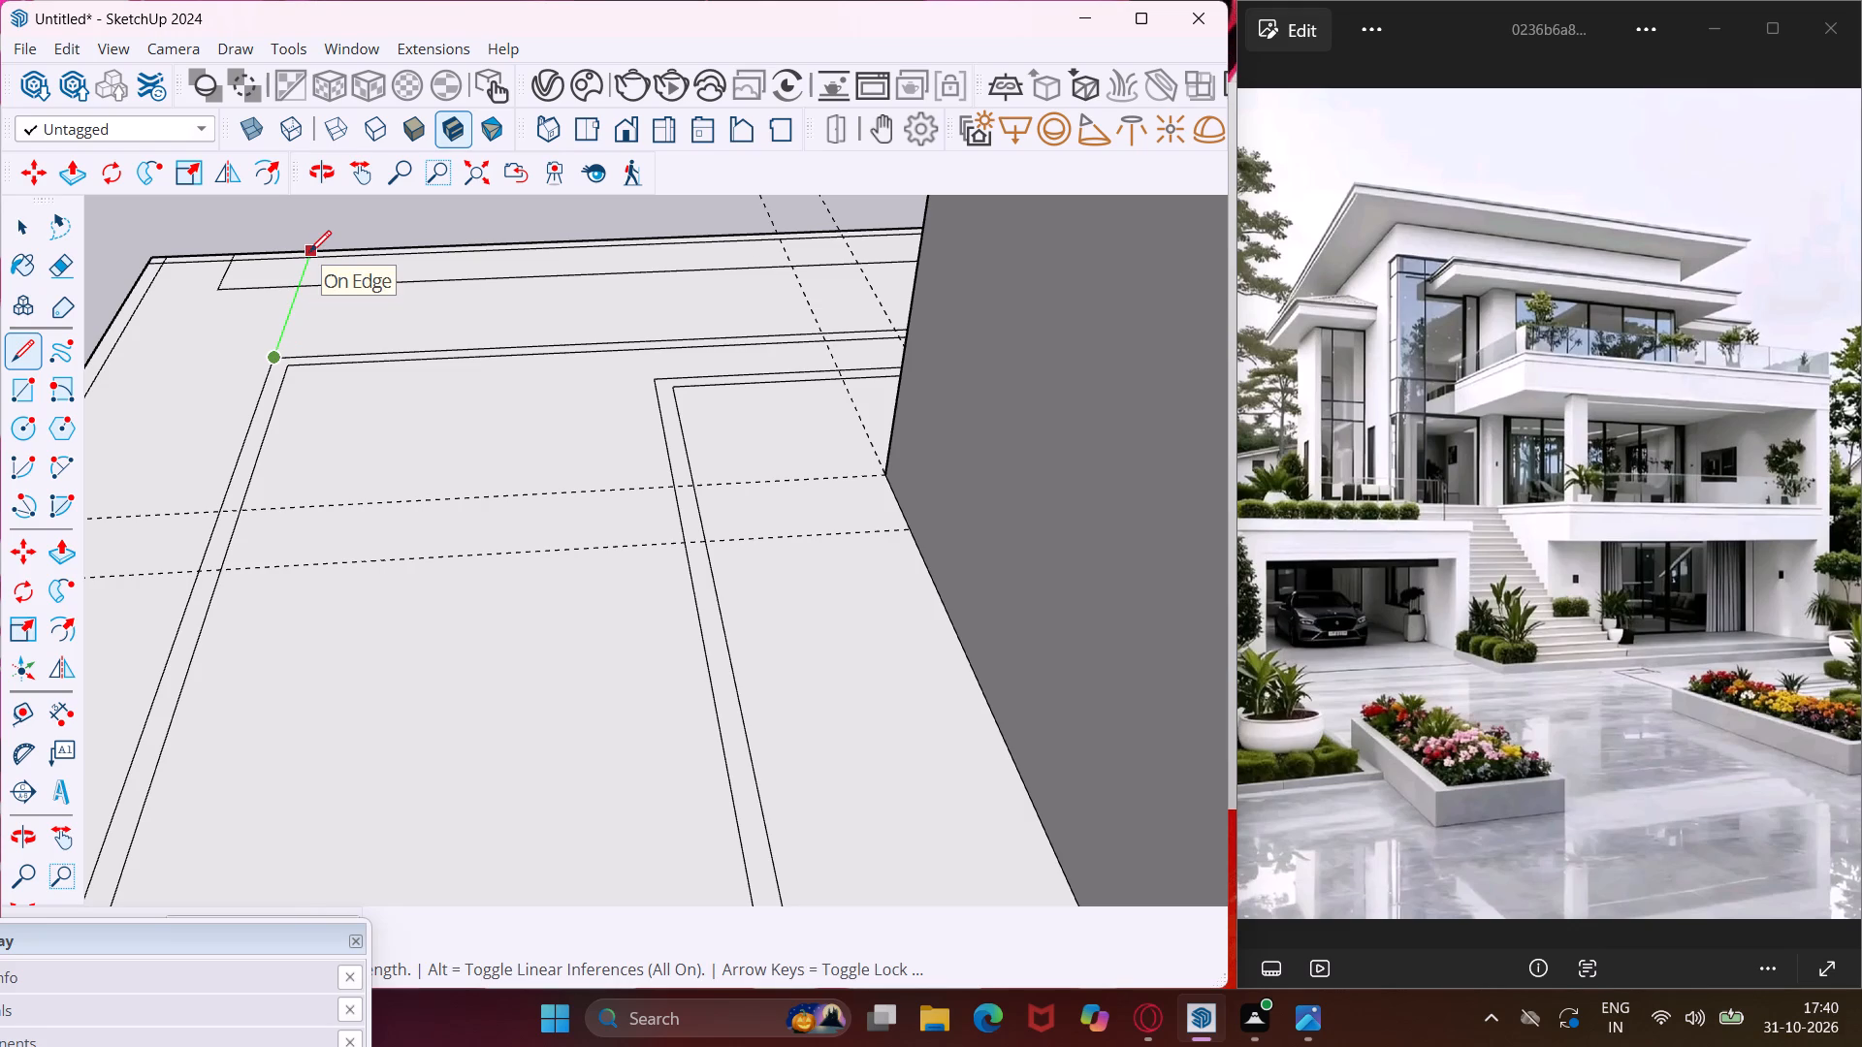
click(309, 257)
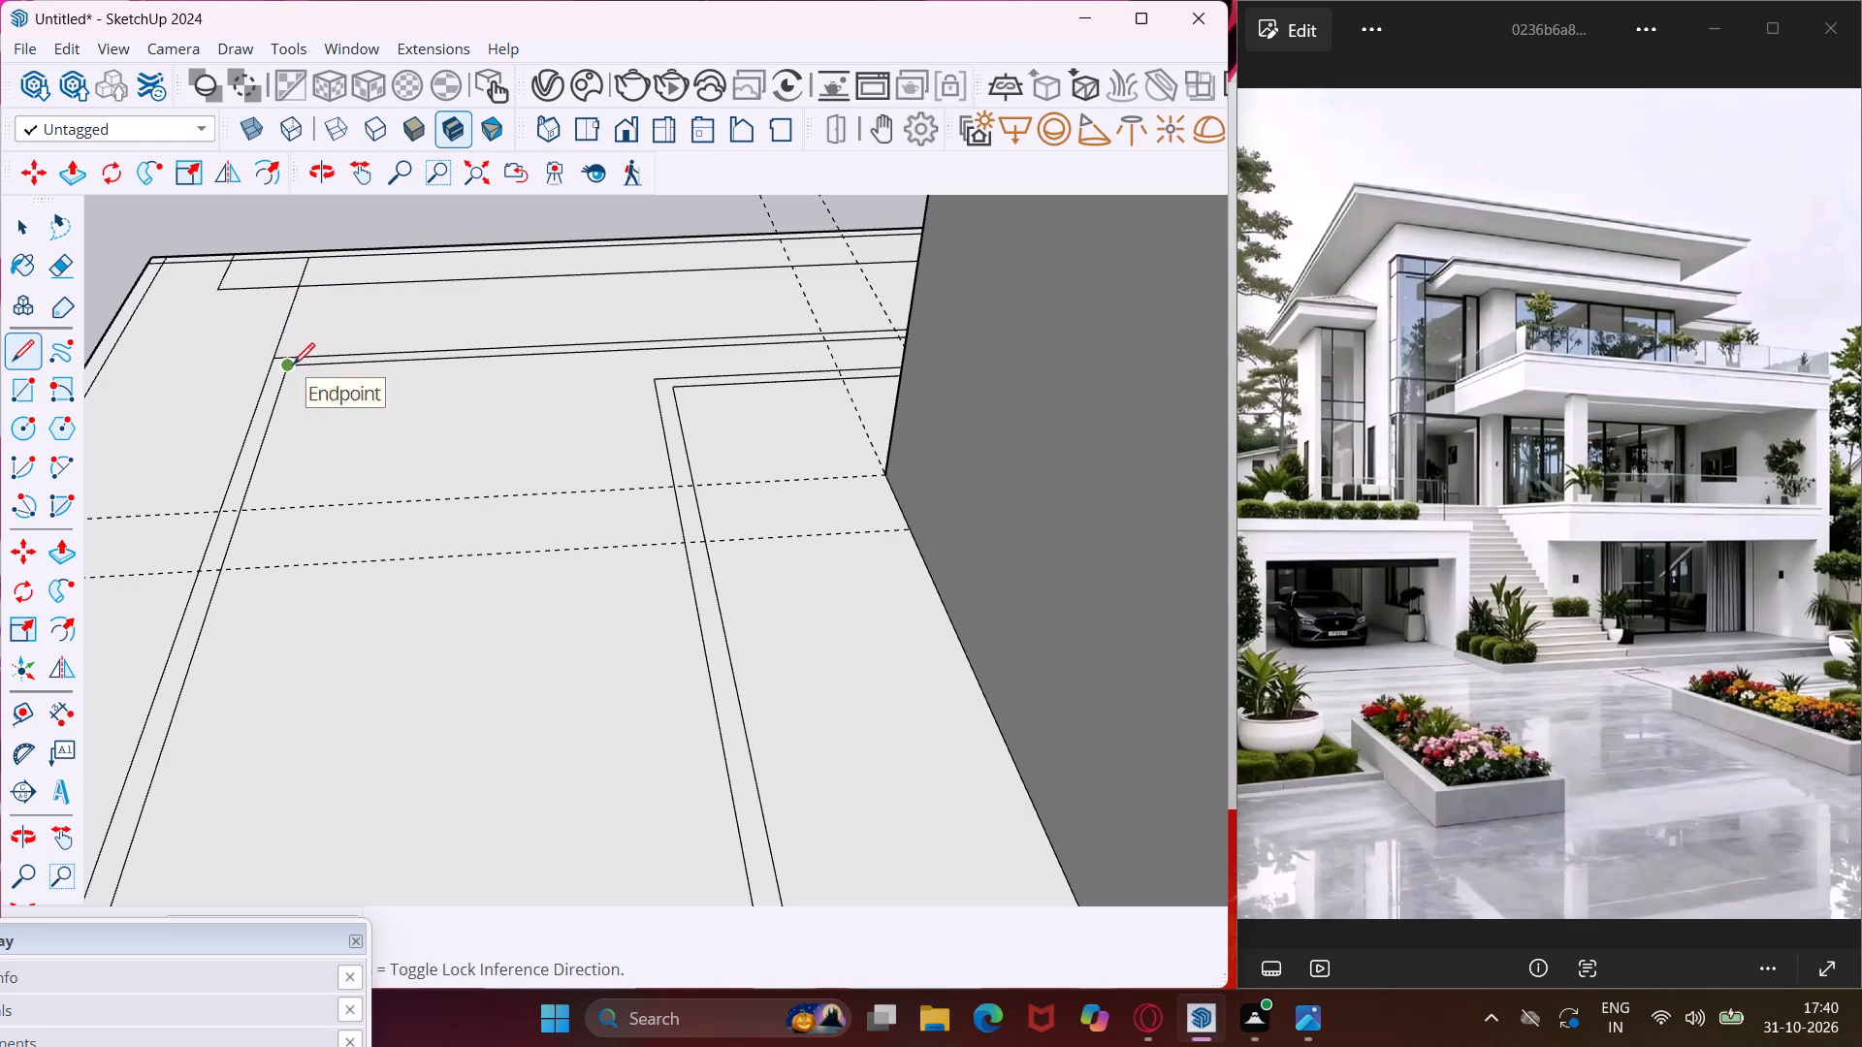
click(293, 365)
click(323, 254)
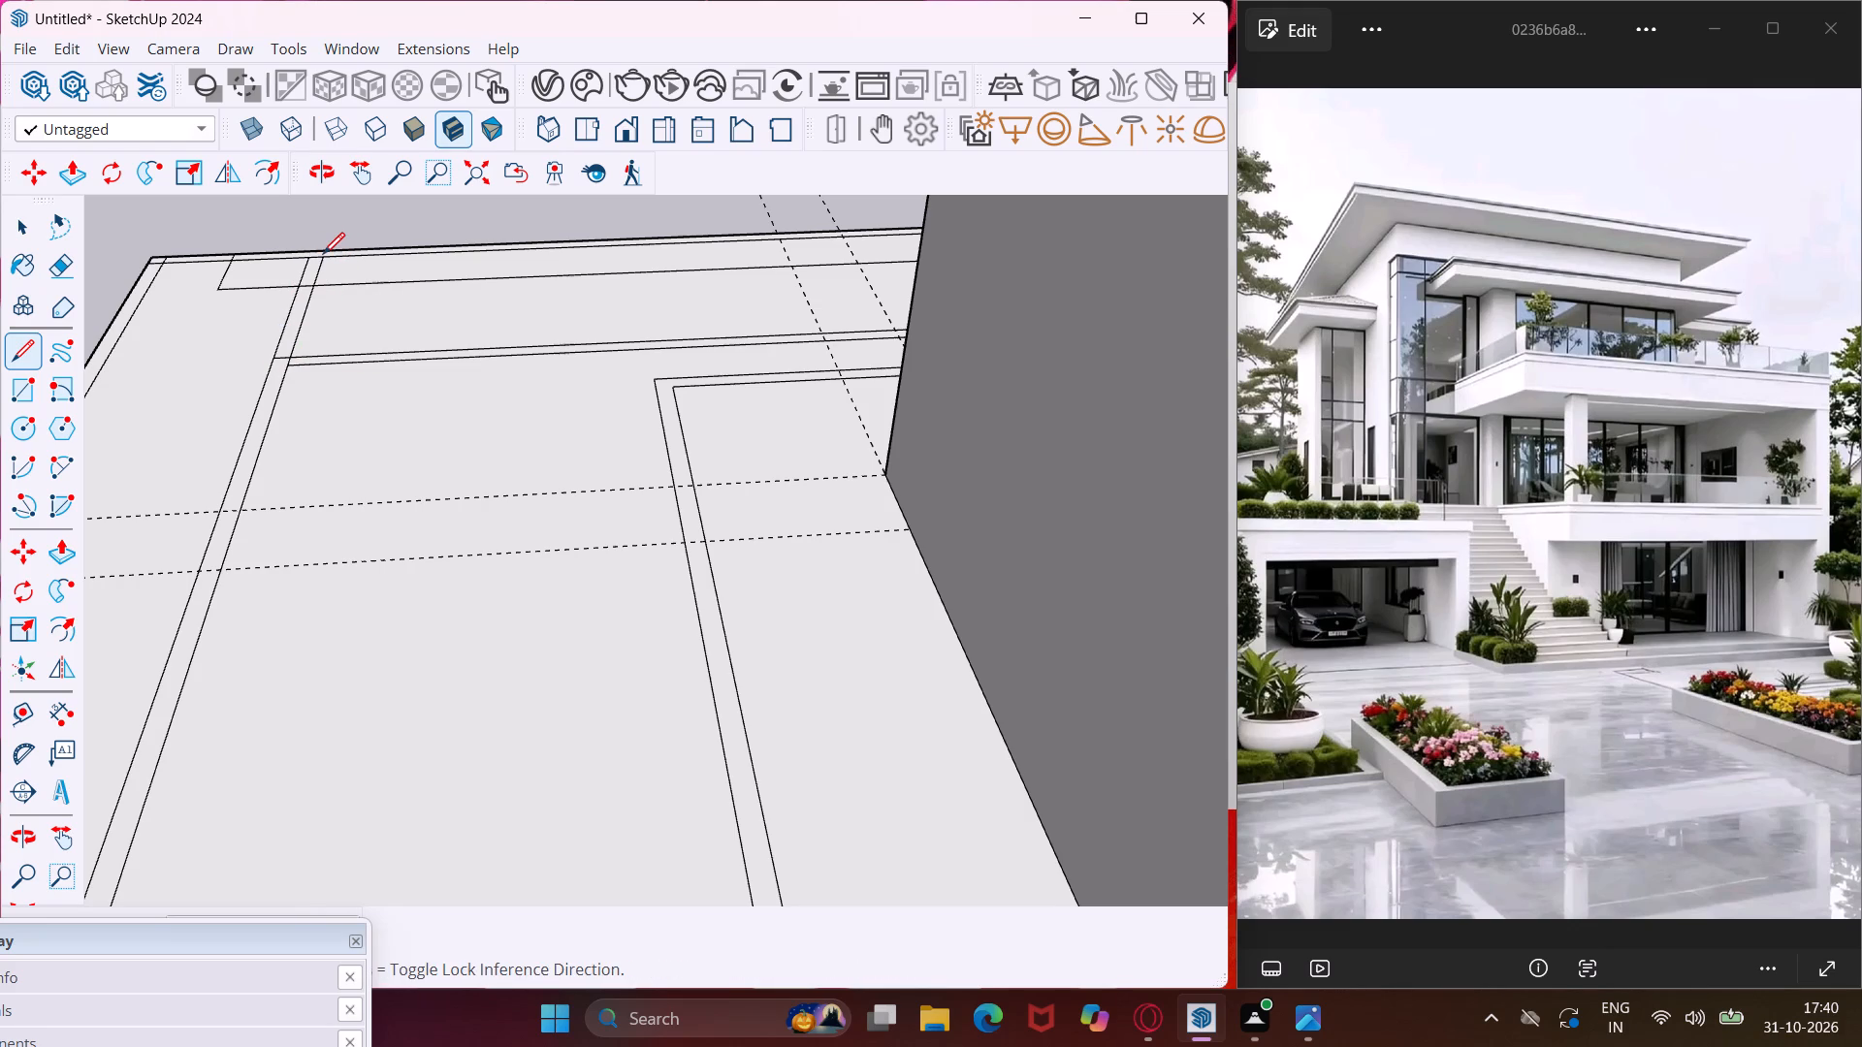
key(Escape)
key(space)
Offset the outline of the floor beside the stairs inward twice to form a thin strip near its edge.
scroll(370, 288, down, 18)
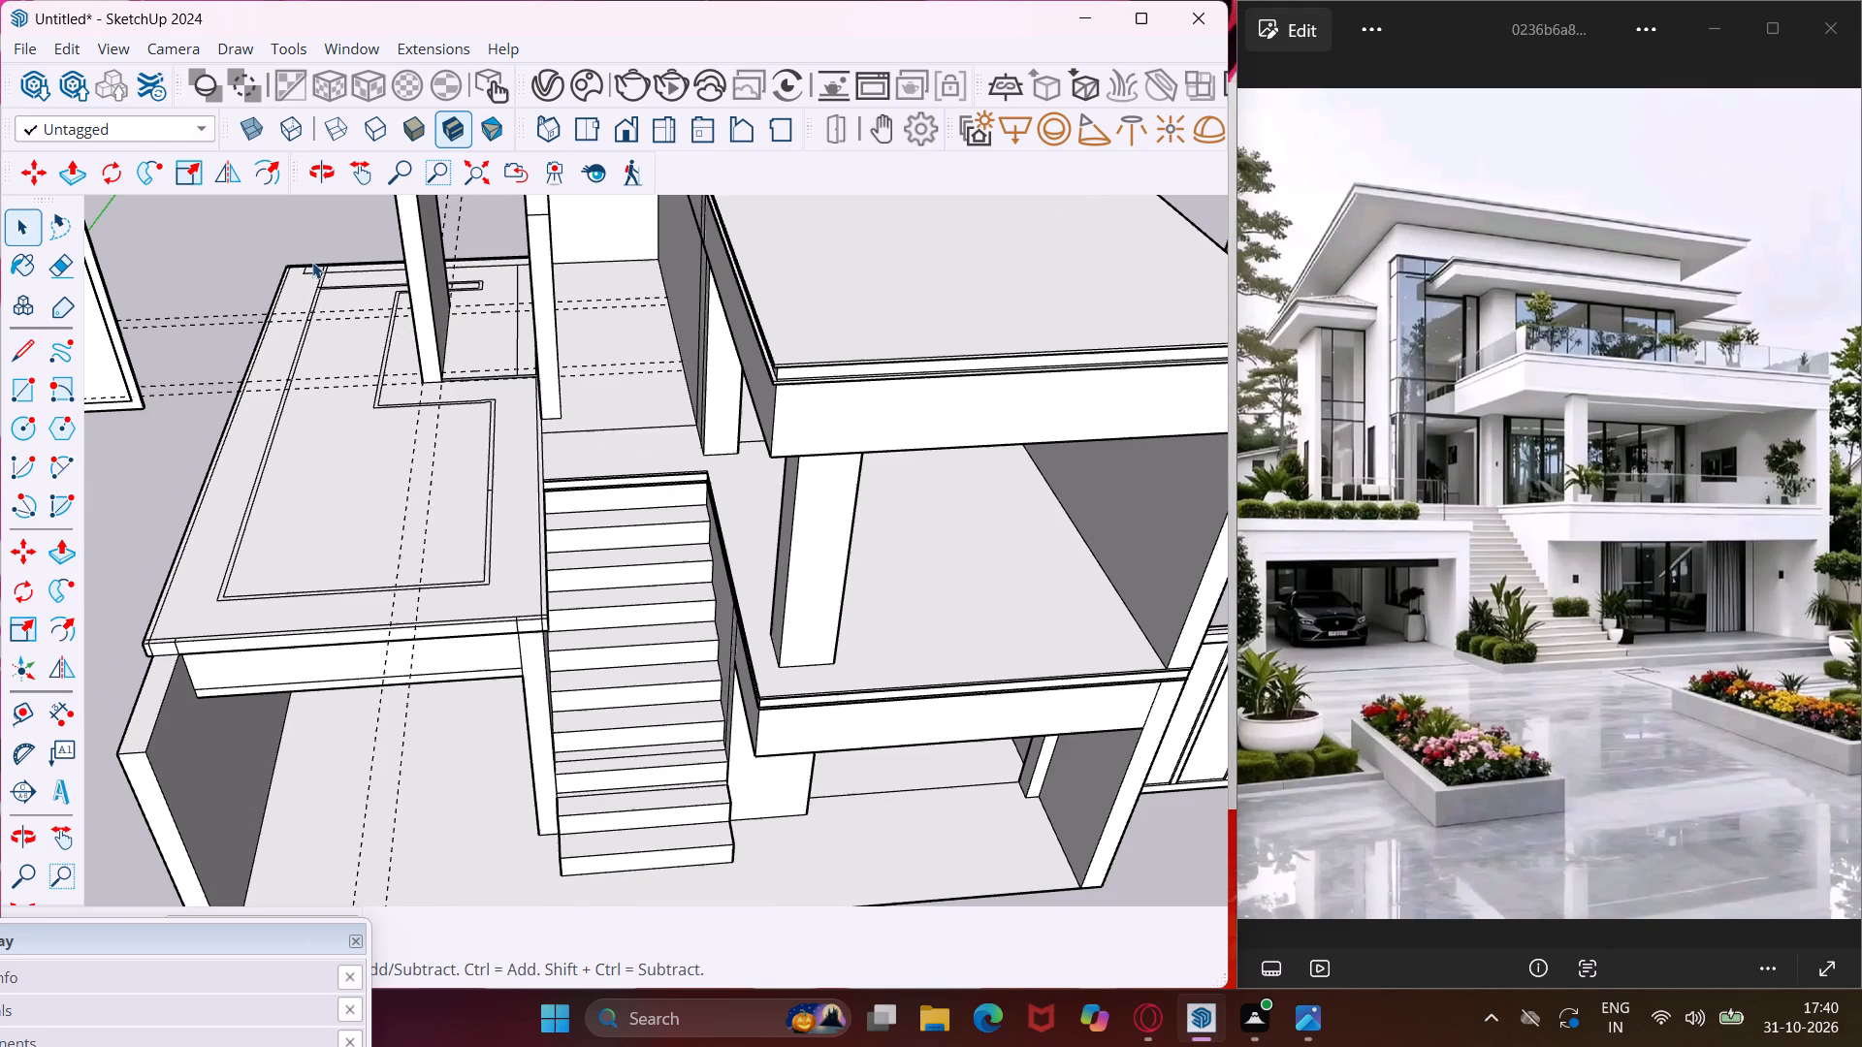
scroll(753, 633, up, 9)
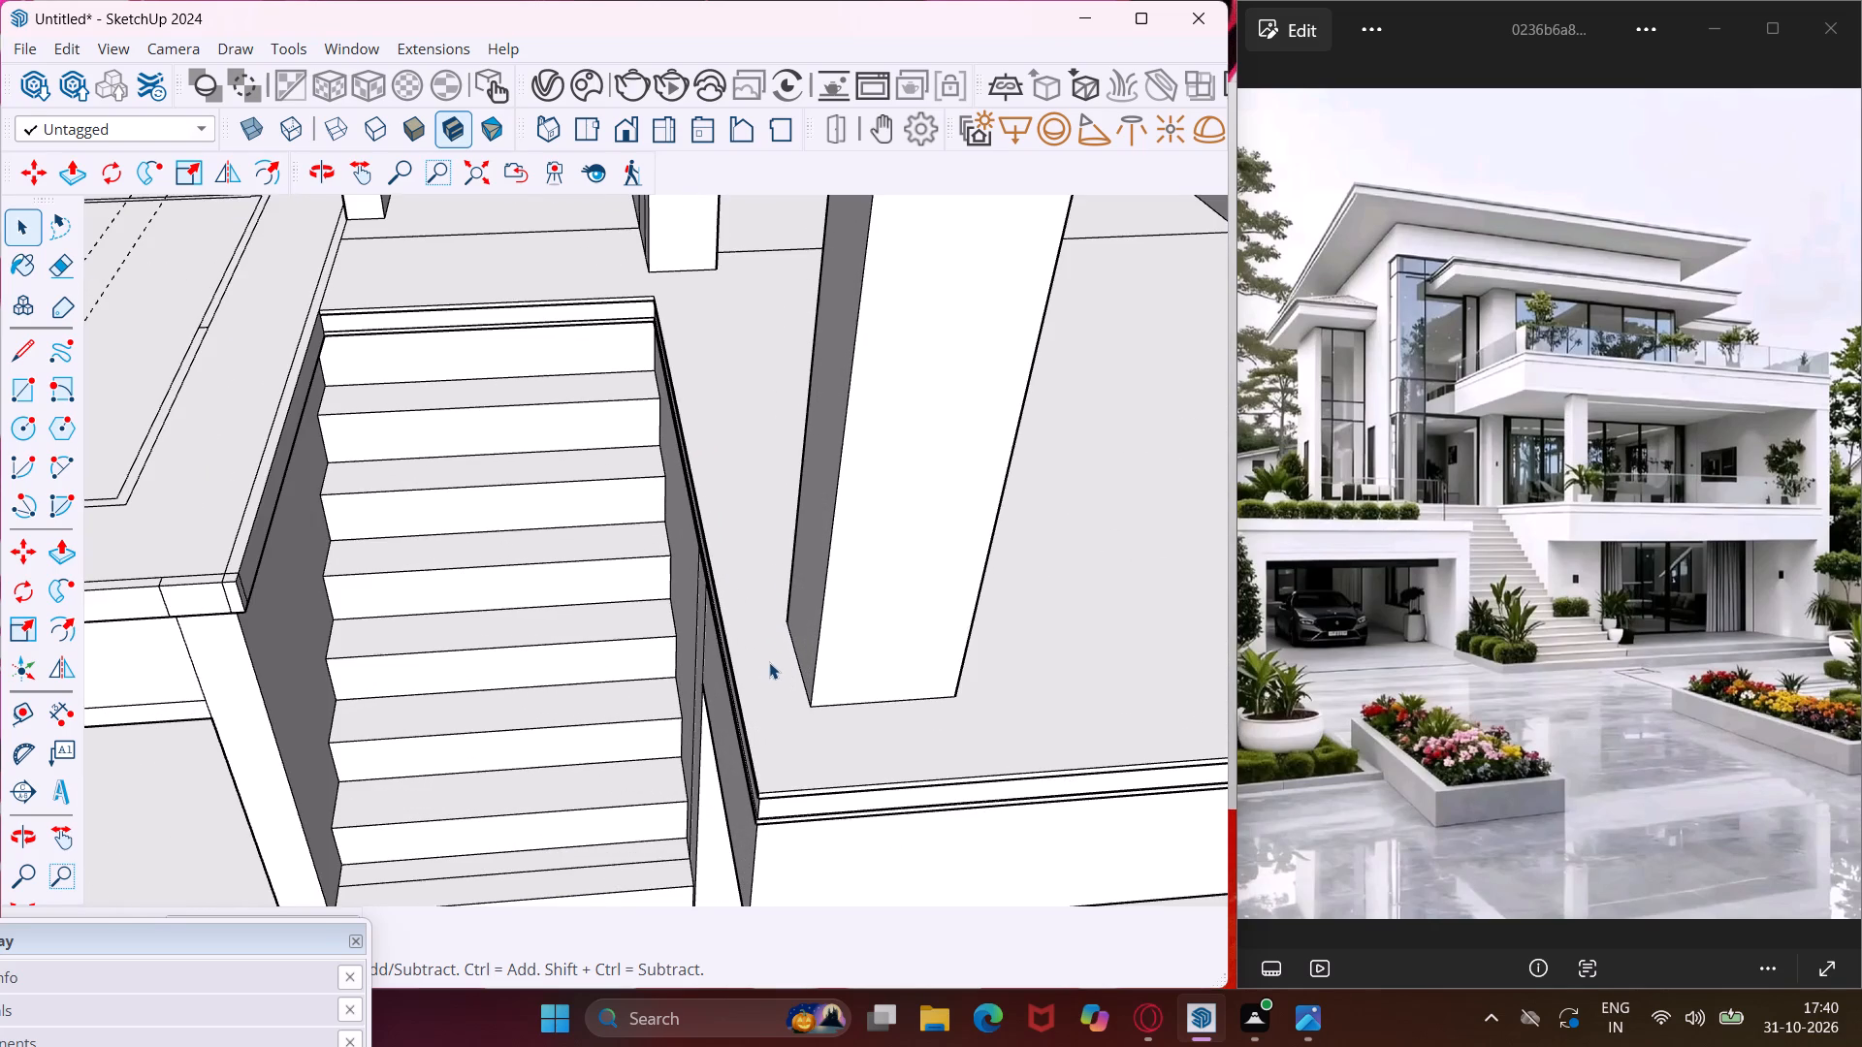
click(769, 662)
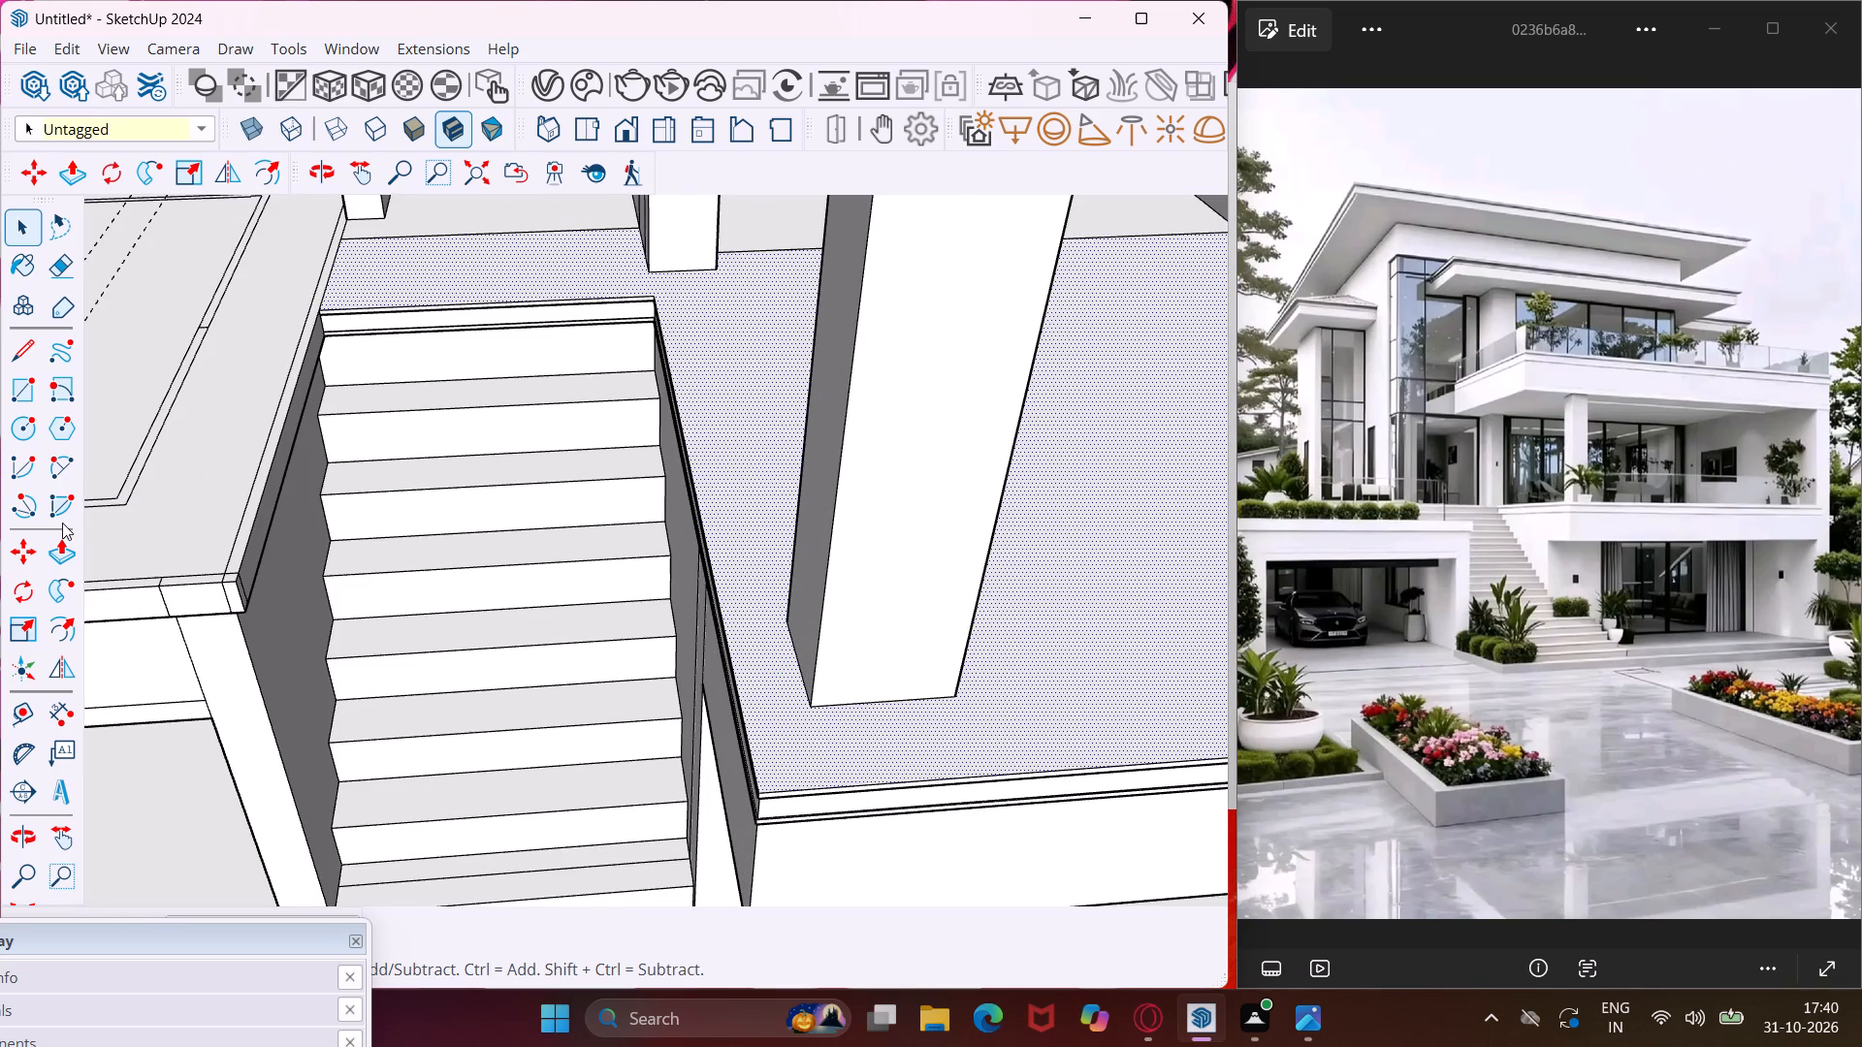
click(56, 620)
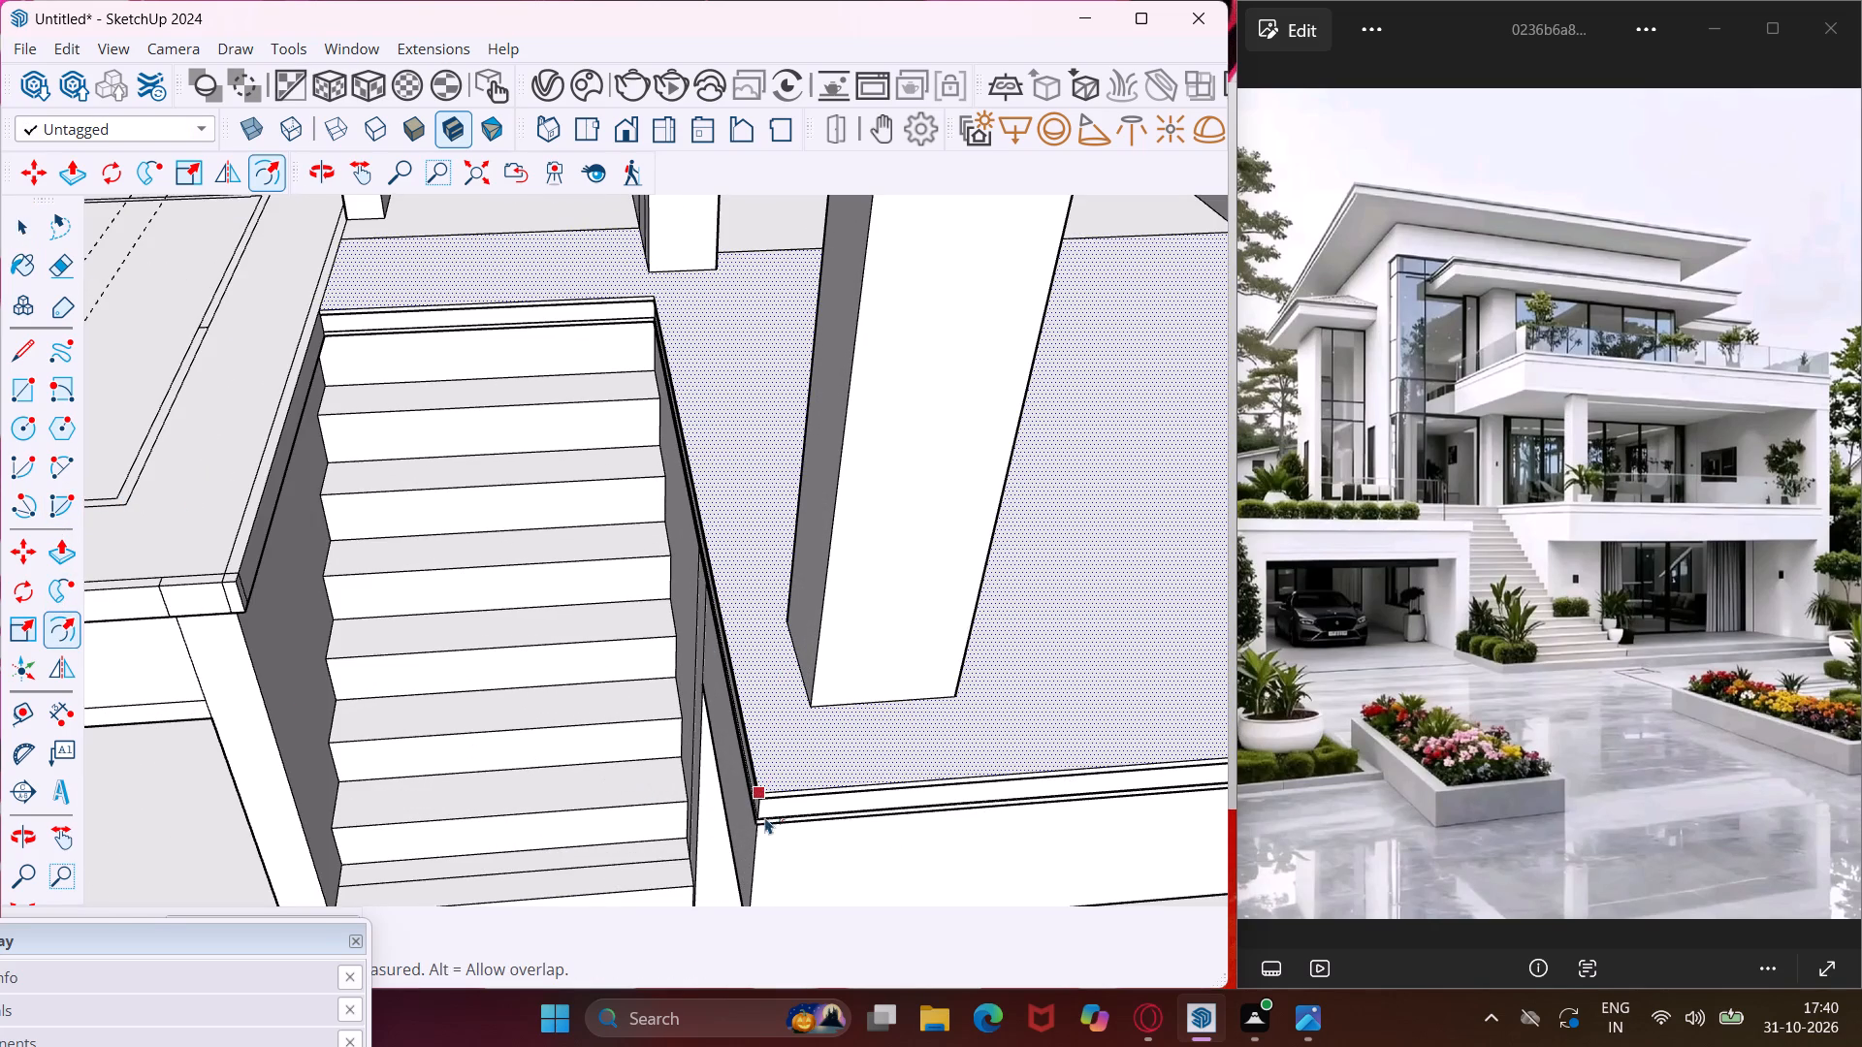
click(777, 776)
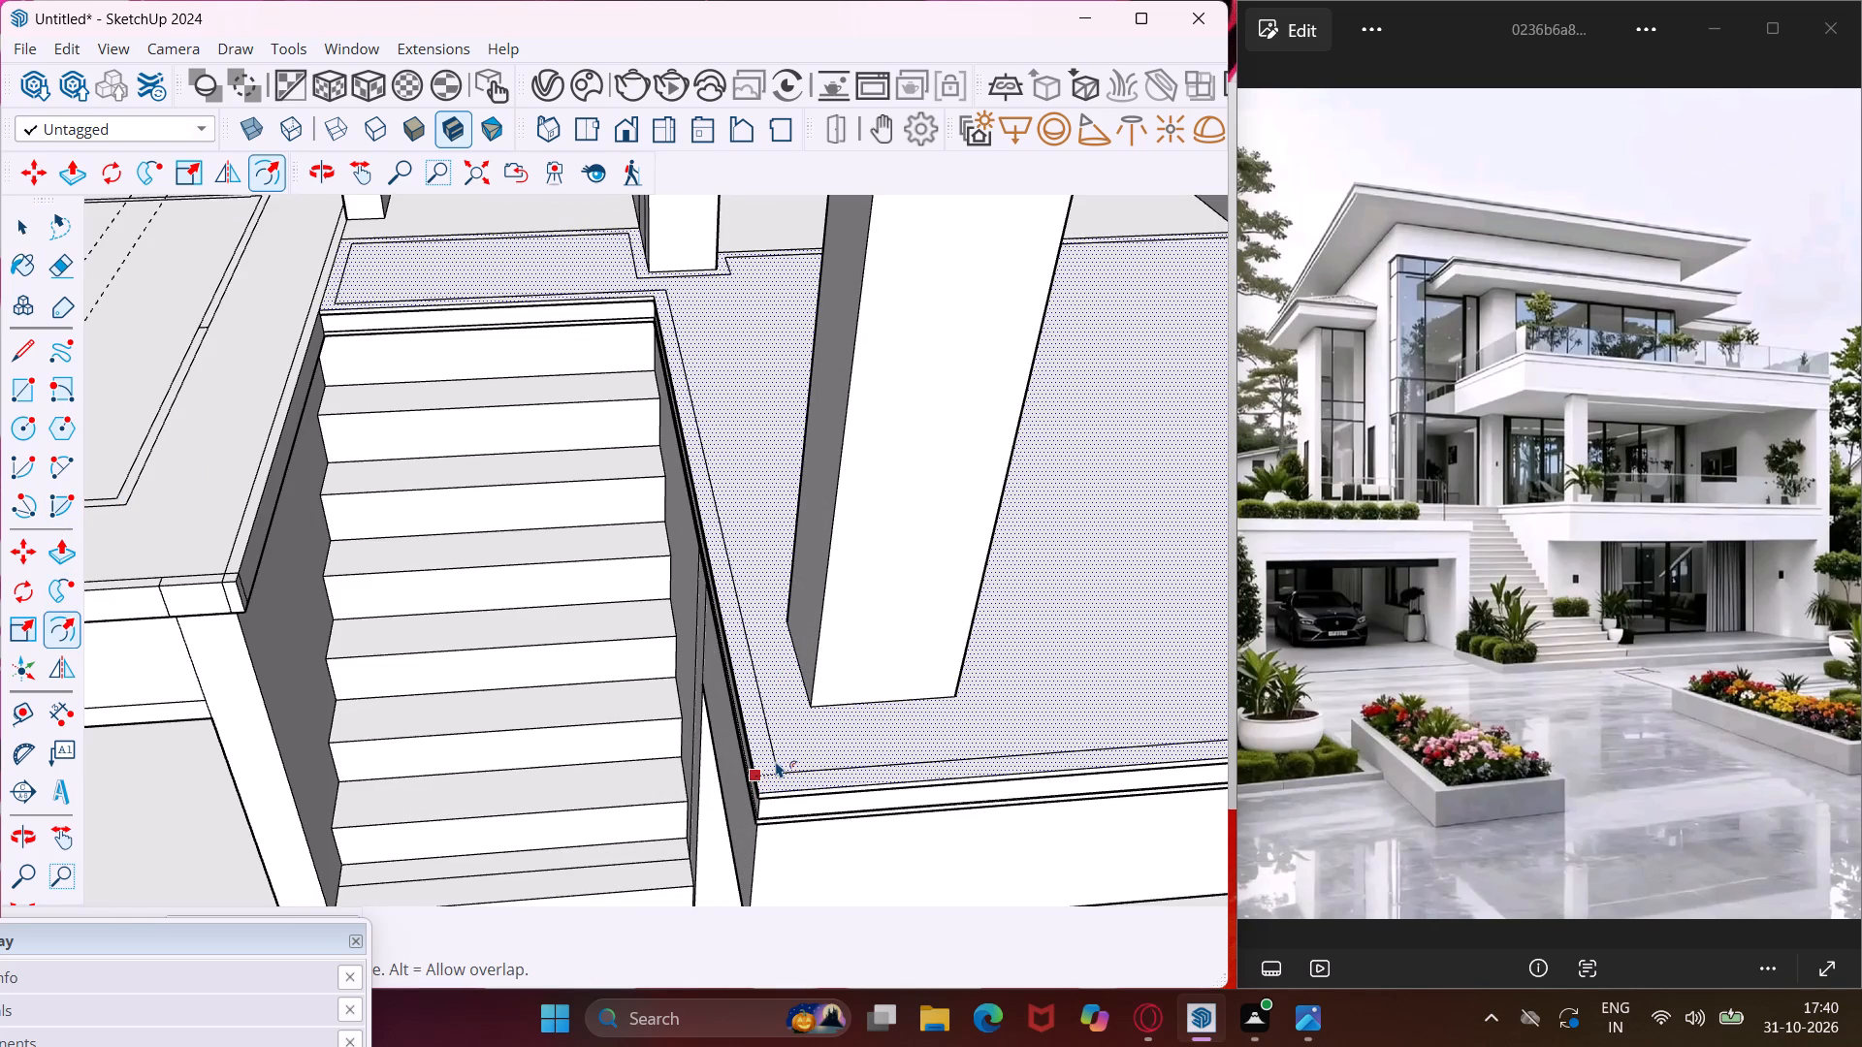
scroll(770, 768, up, 3)
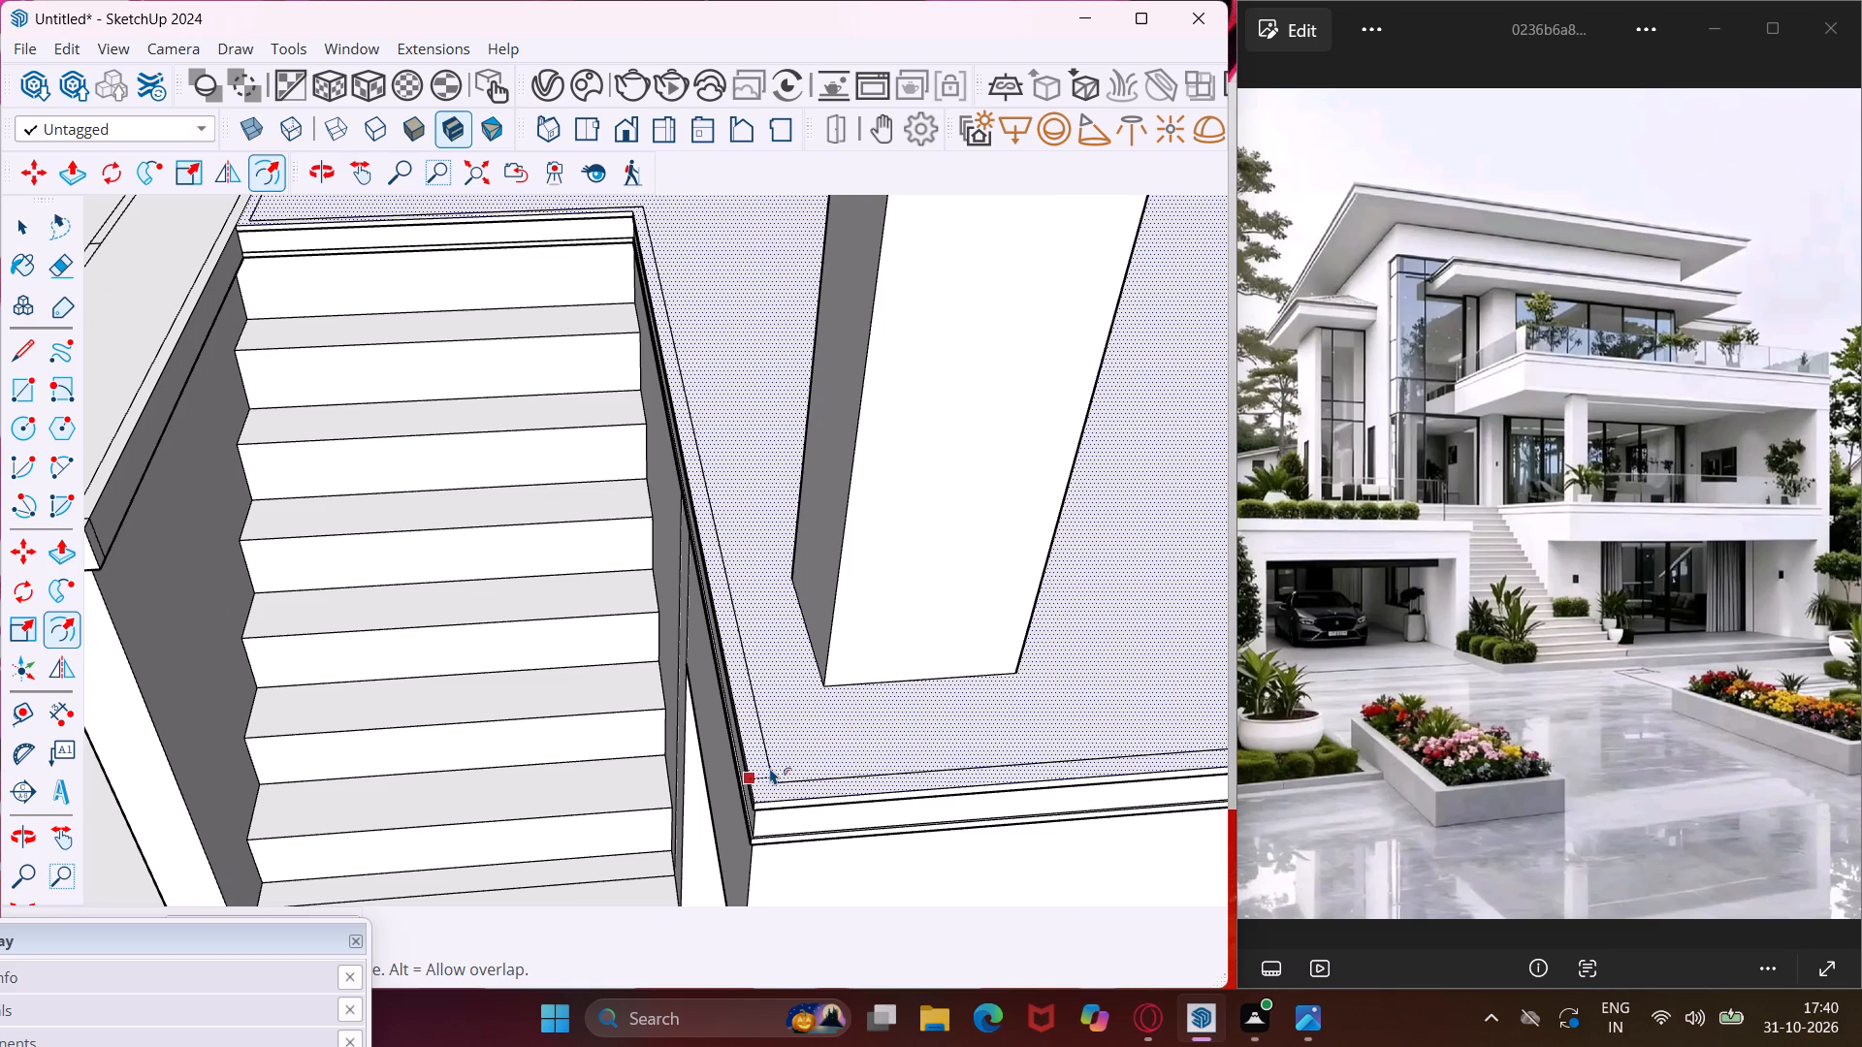
click(768, 774)
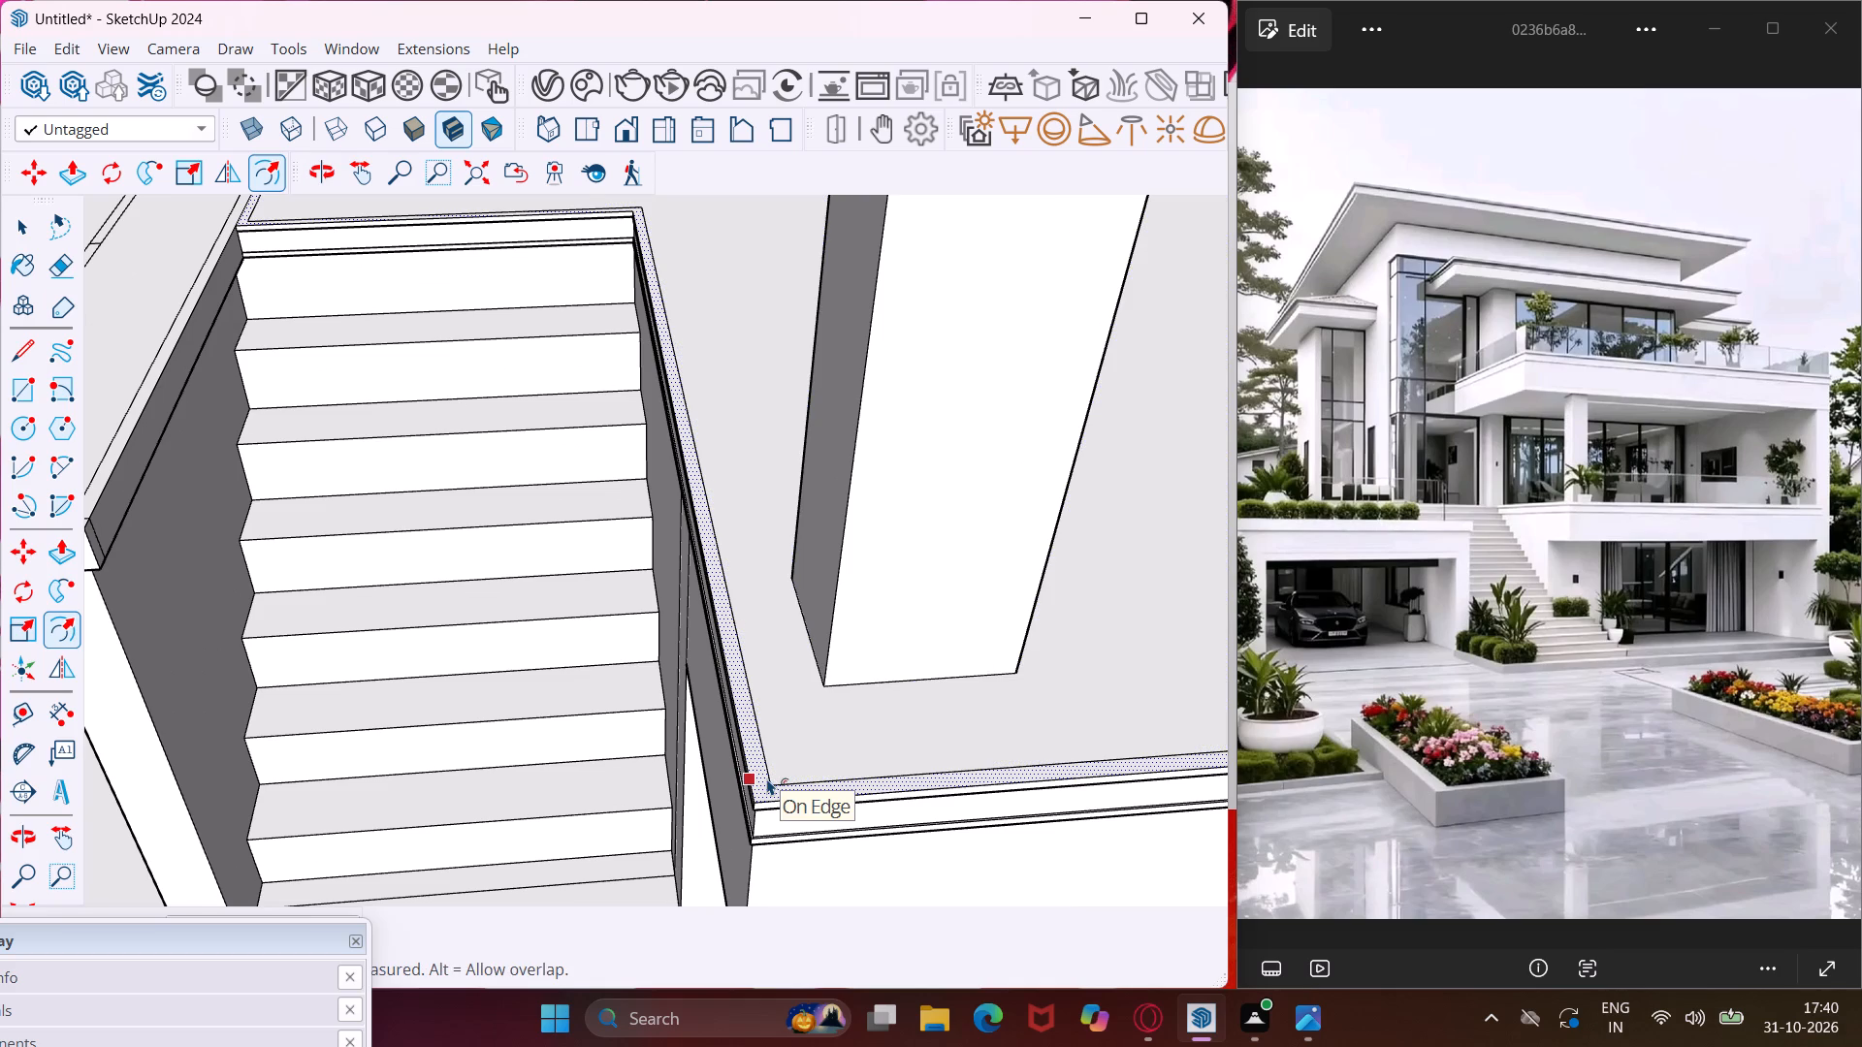
click(767, 778)
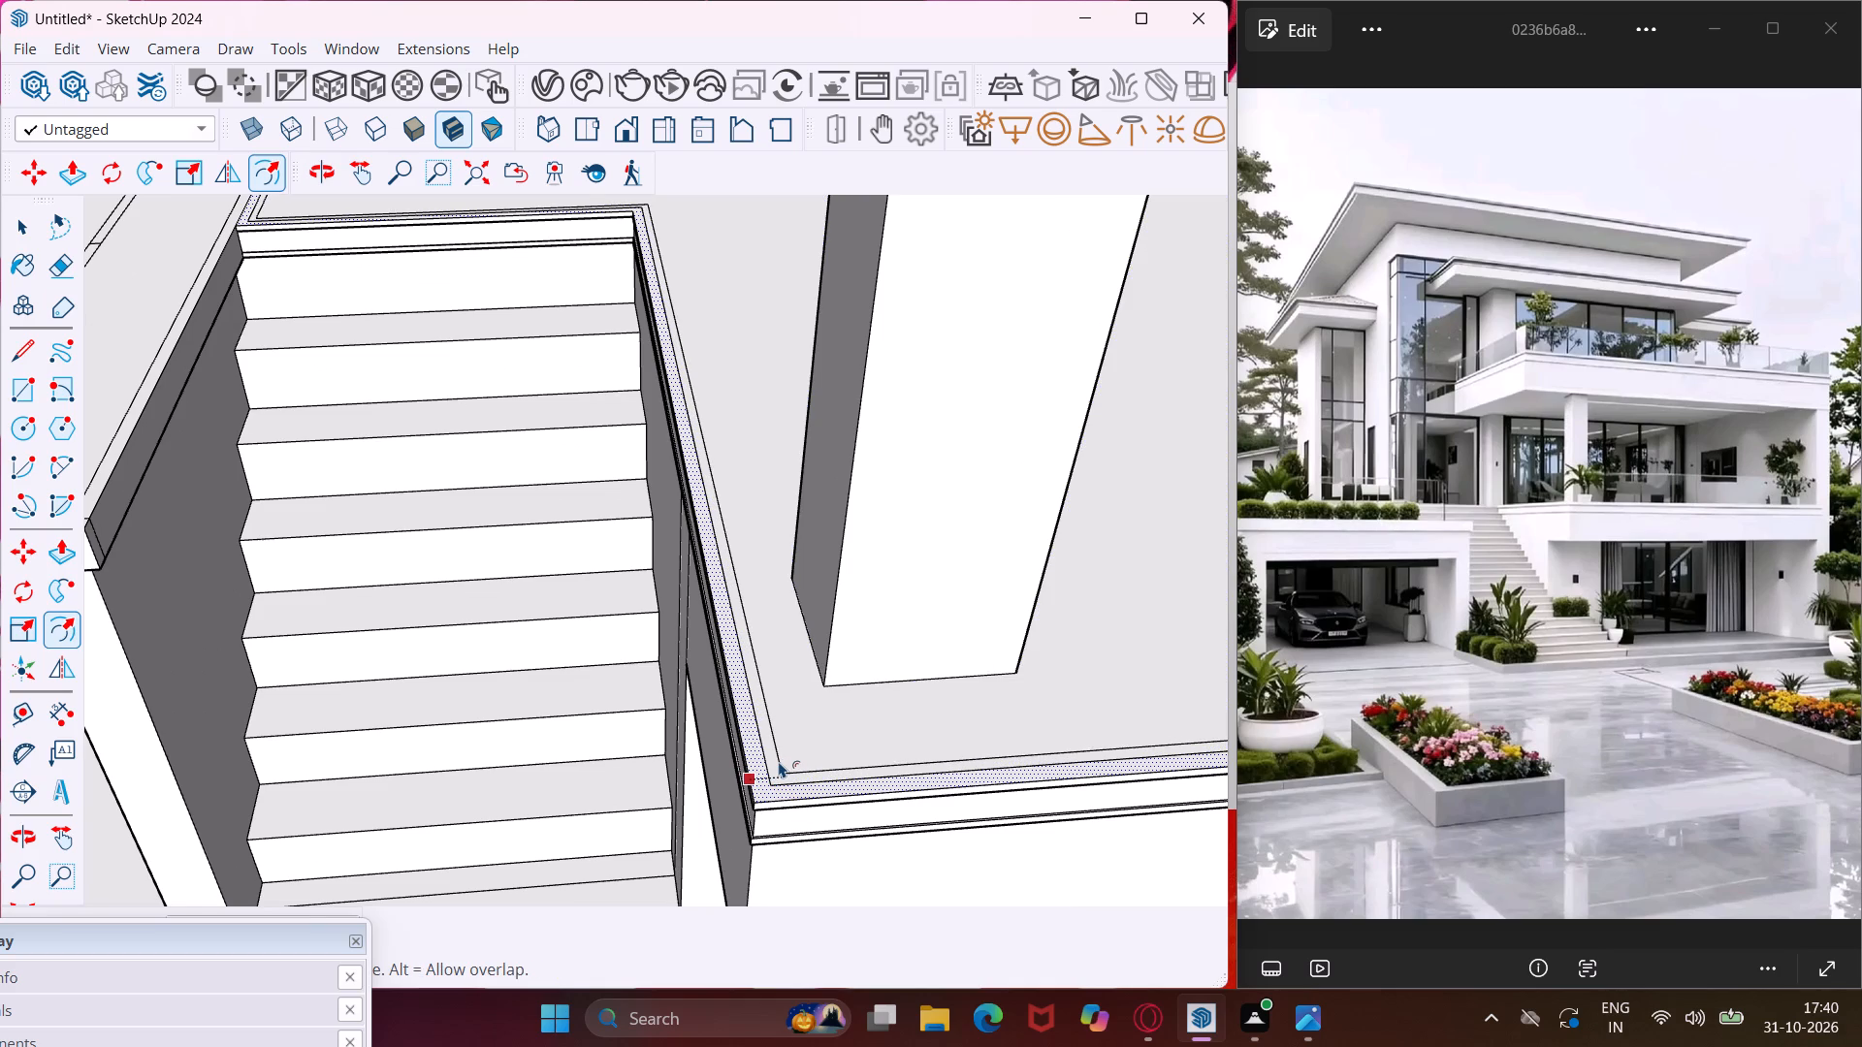
click(780, 760)
key(Escape)
key(space)
Draw a short line across the thin floor strip near the corner at the head of the stairs.
scroll(720, 743, down, 3)
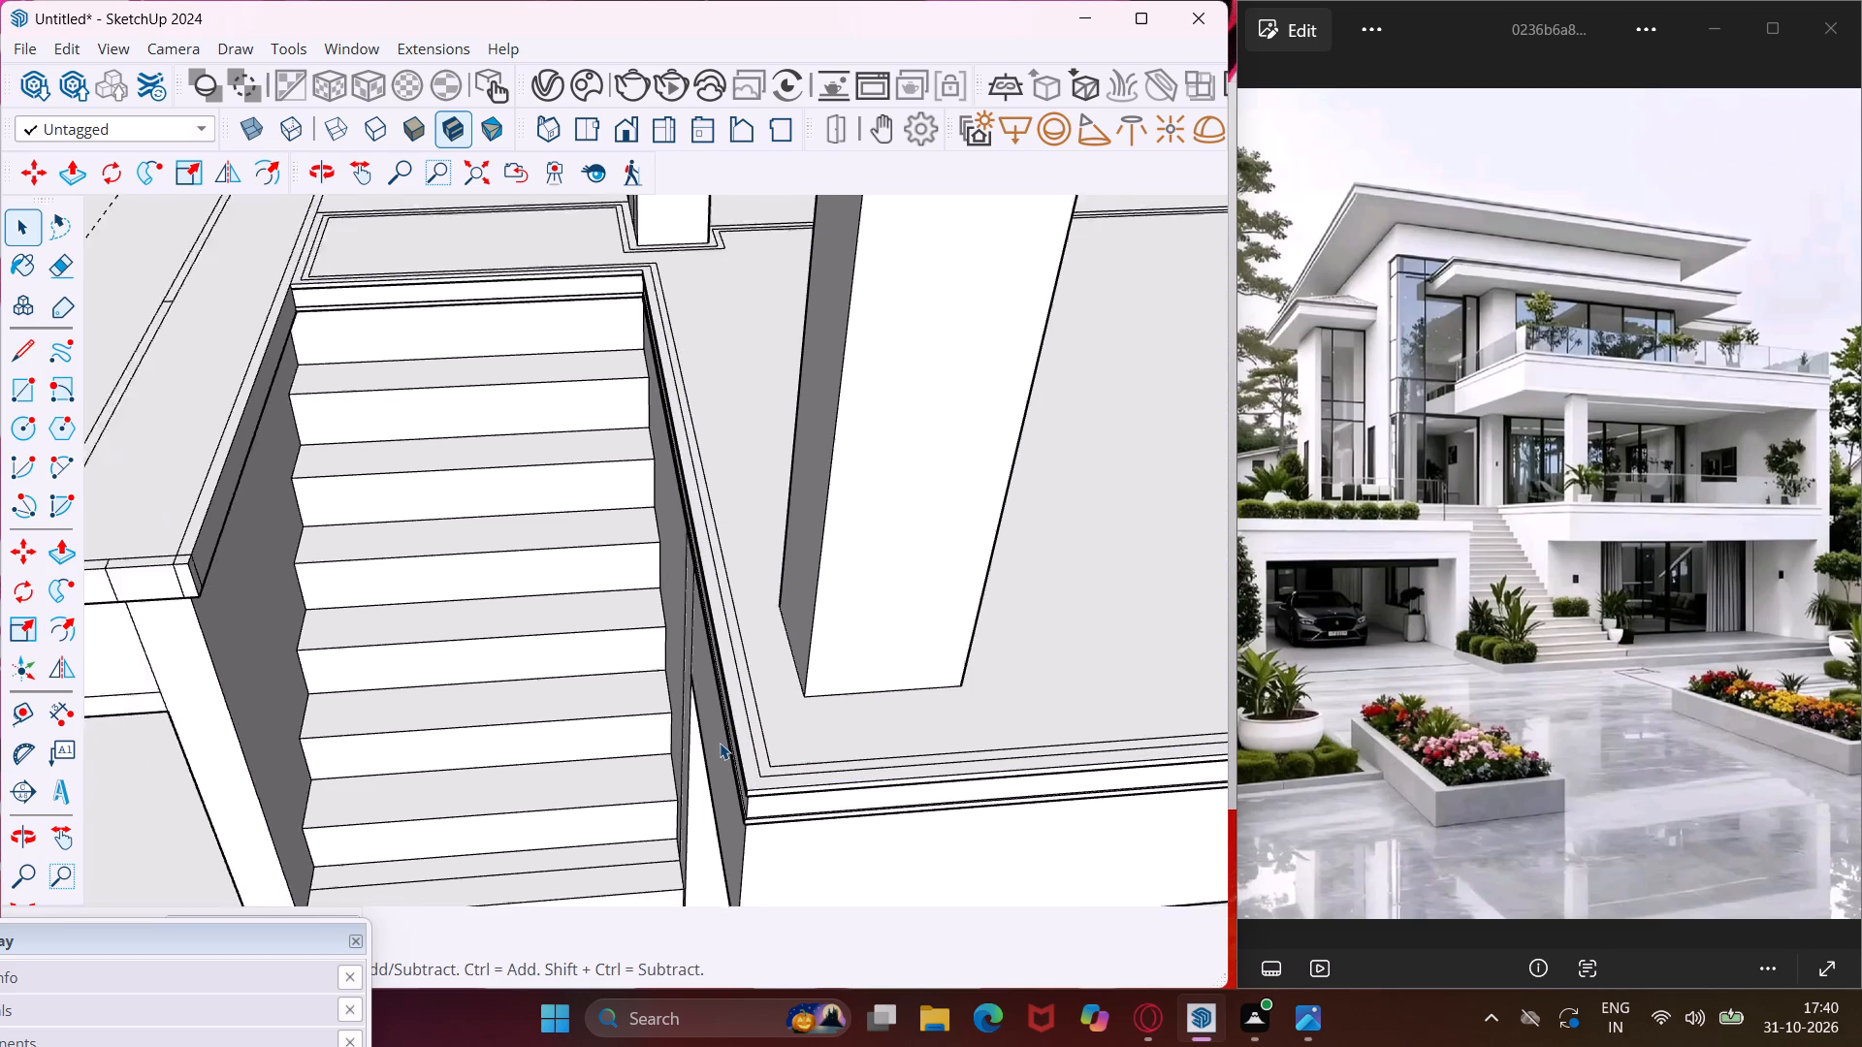
scroll(720, 743, down, 1)
click(38, 350)
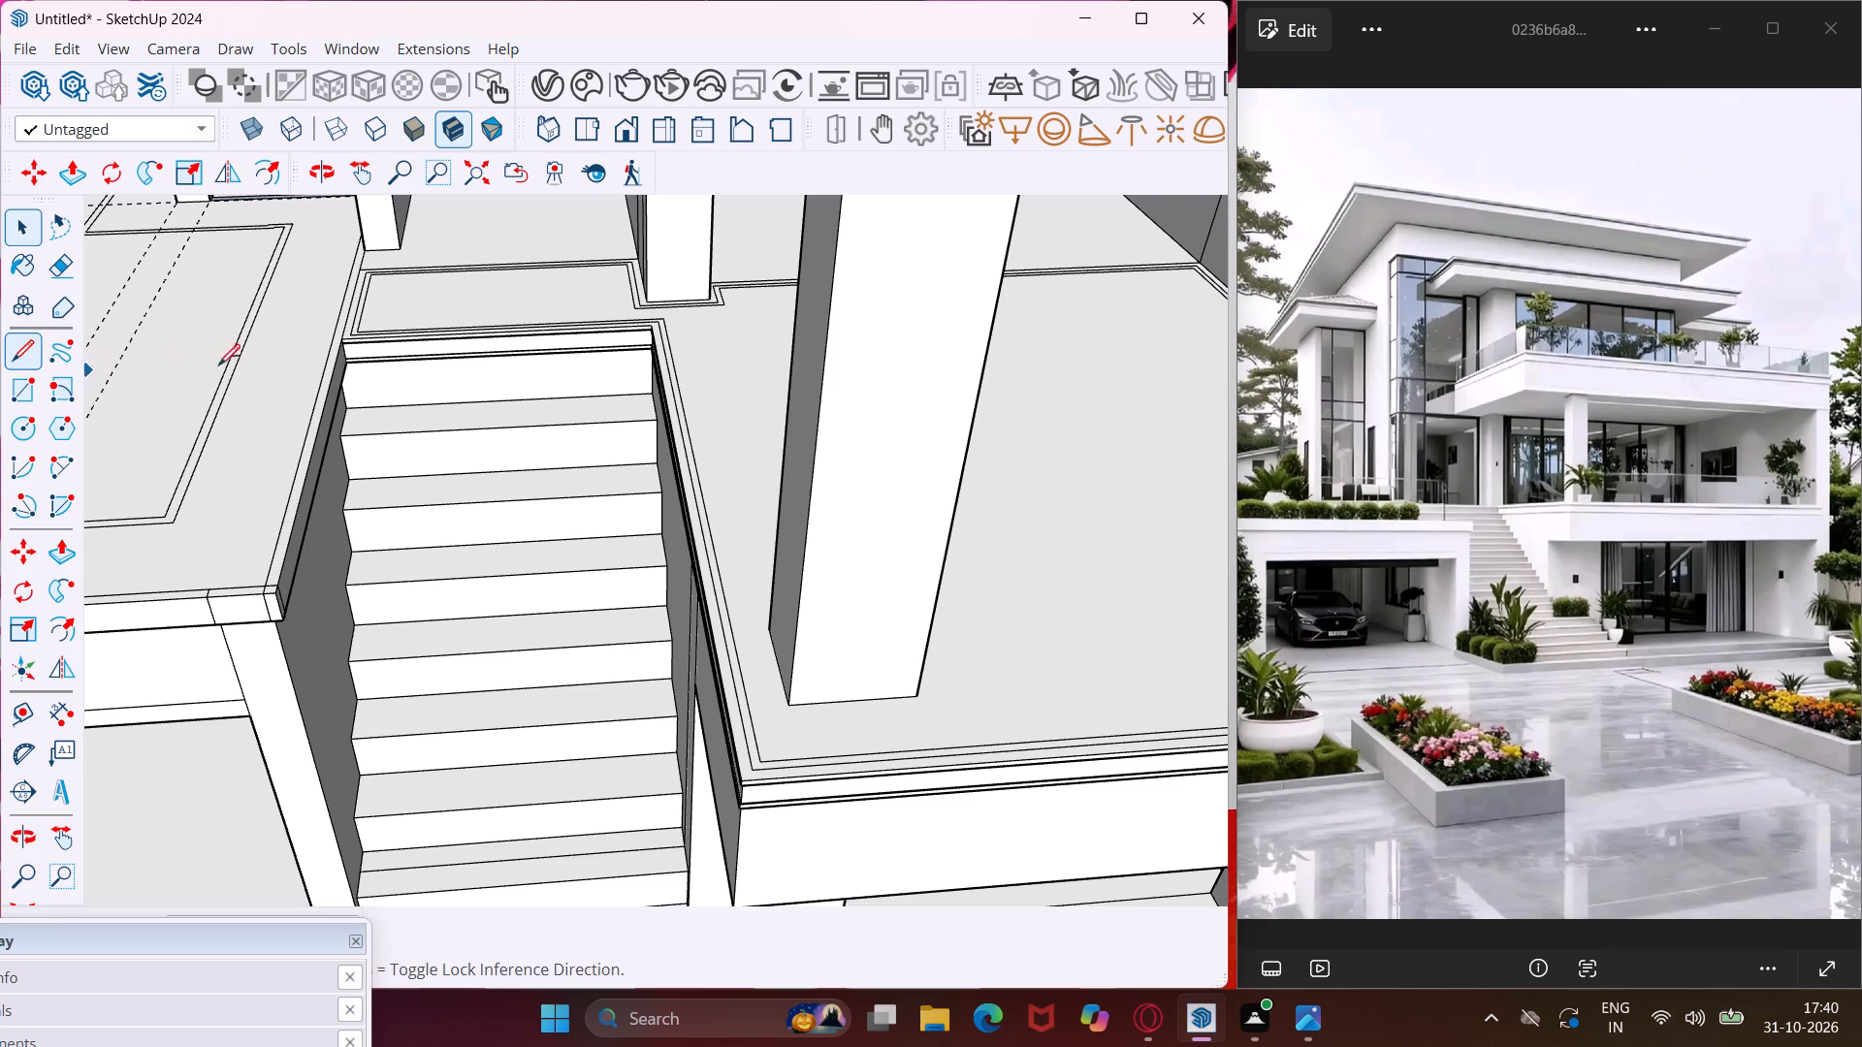
scroll(638, 326, up, 14)
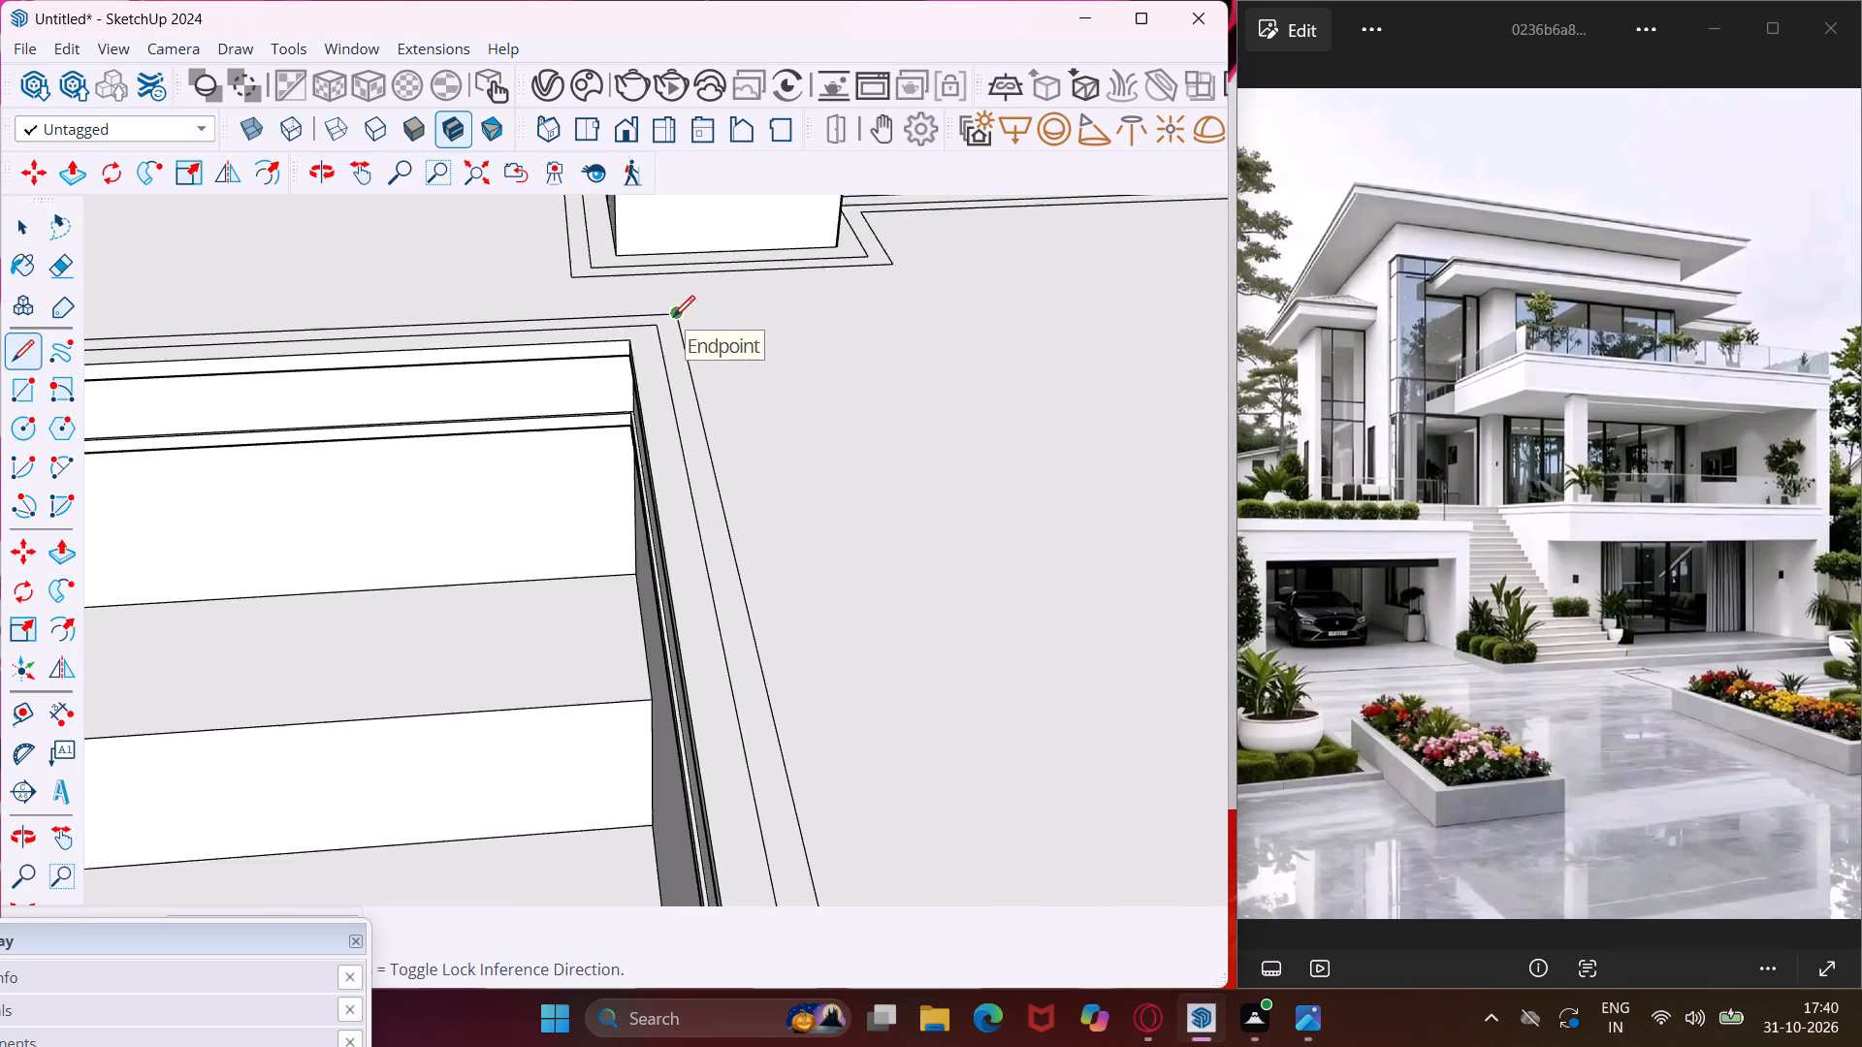
scroll(673, 317, up, 1)
scroll(659, 402, down, 5)
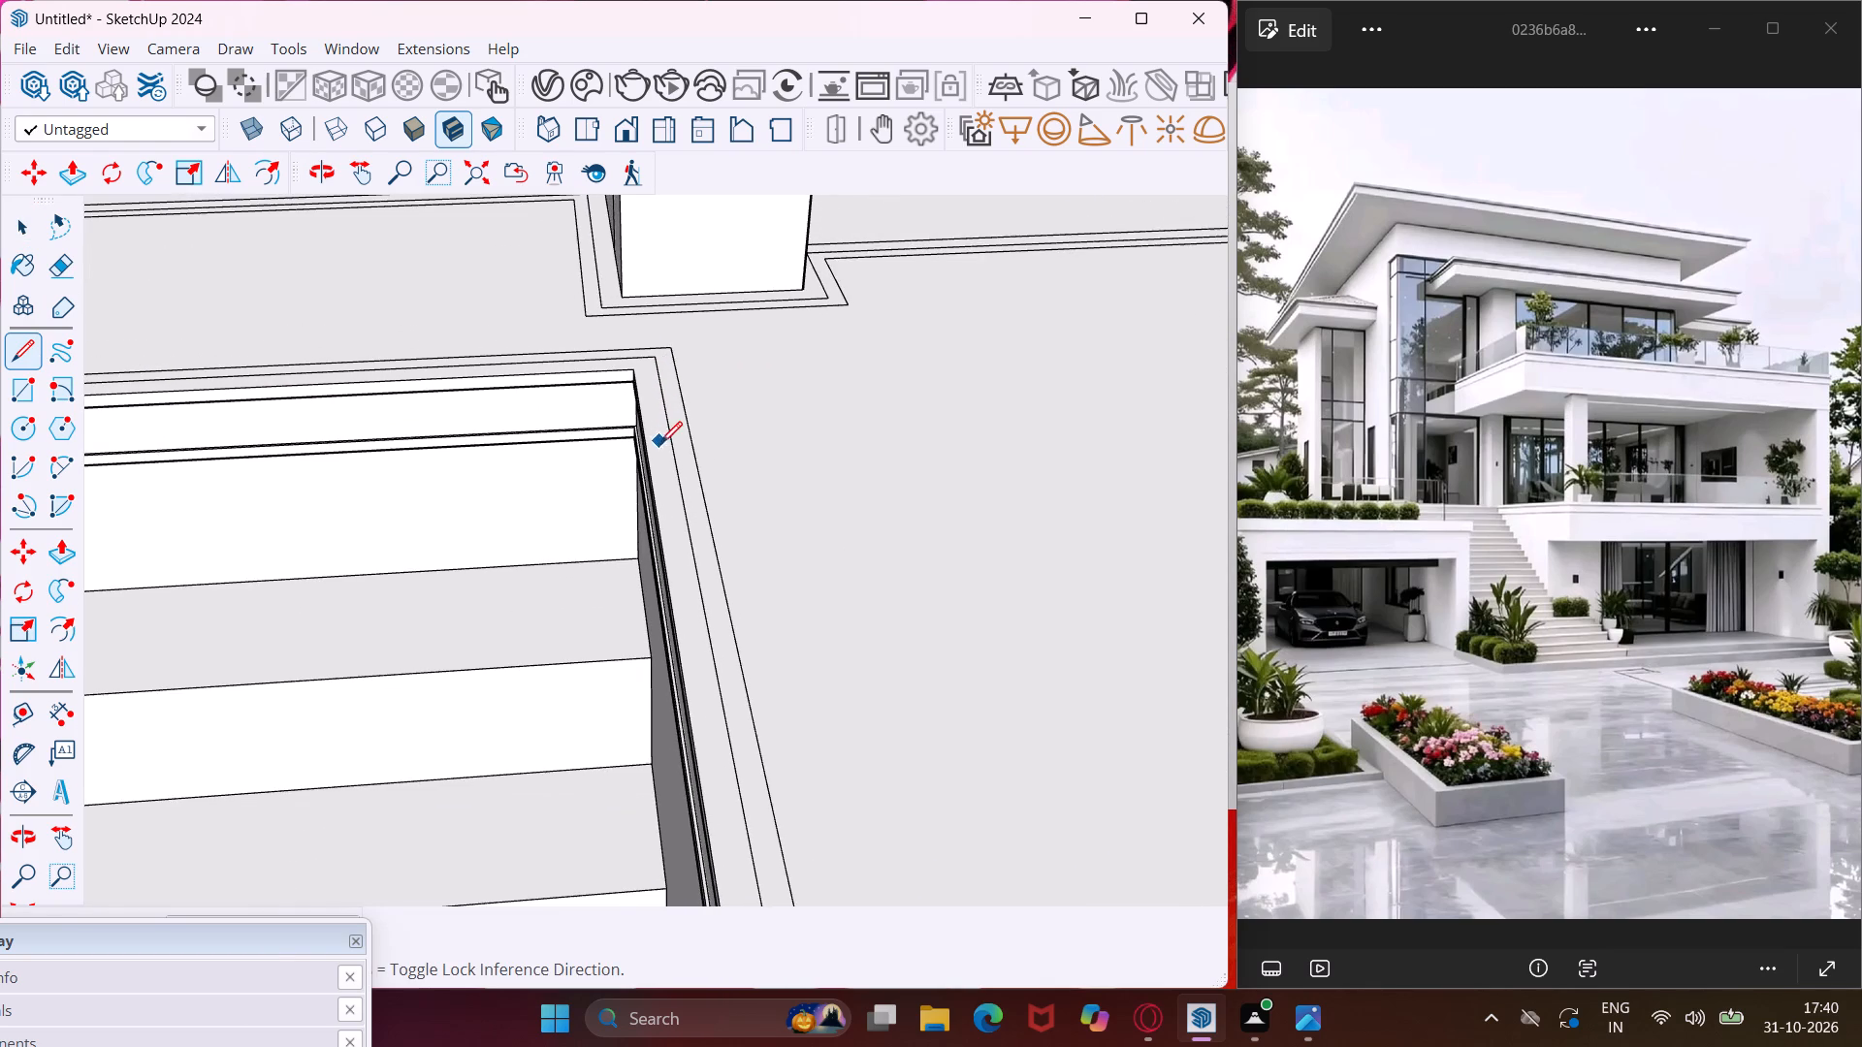
scroll(665, 467, up, 3)
click(687, 521)
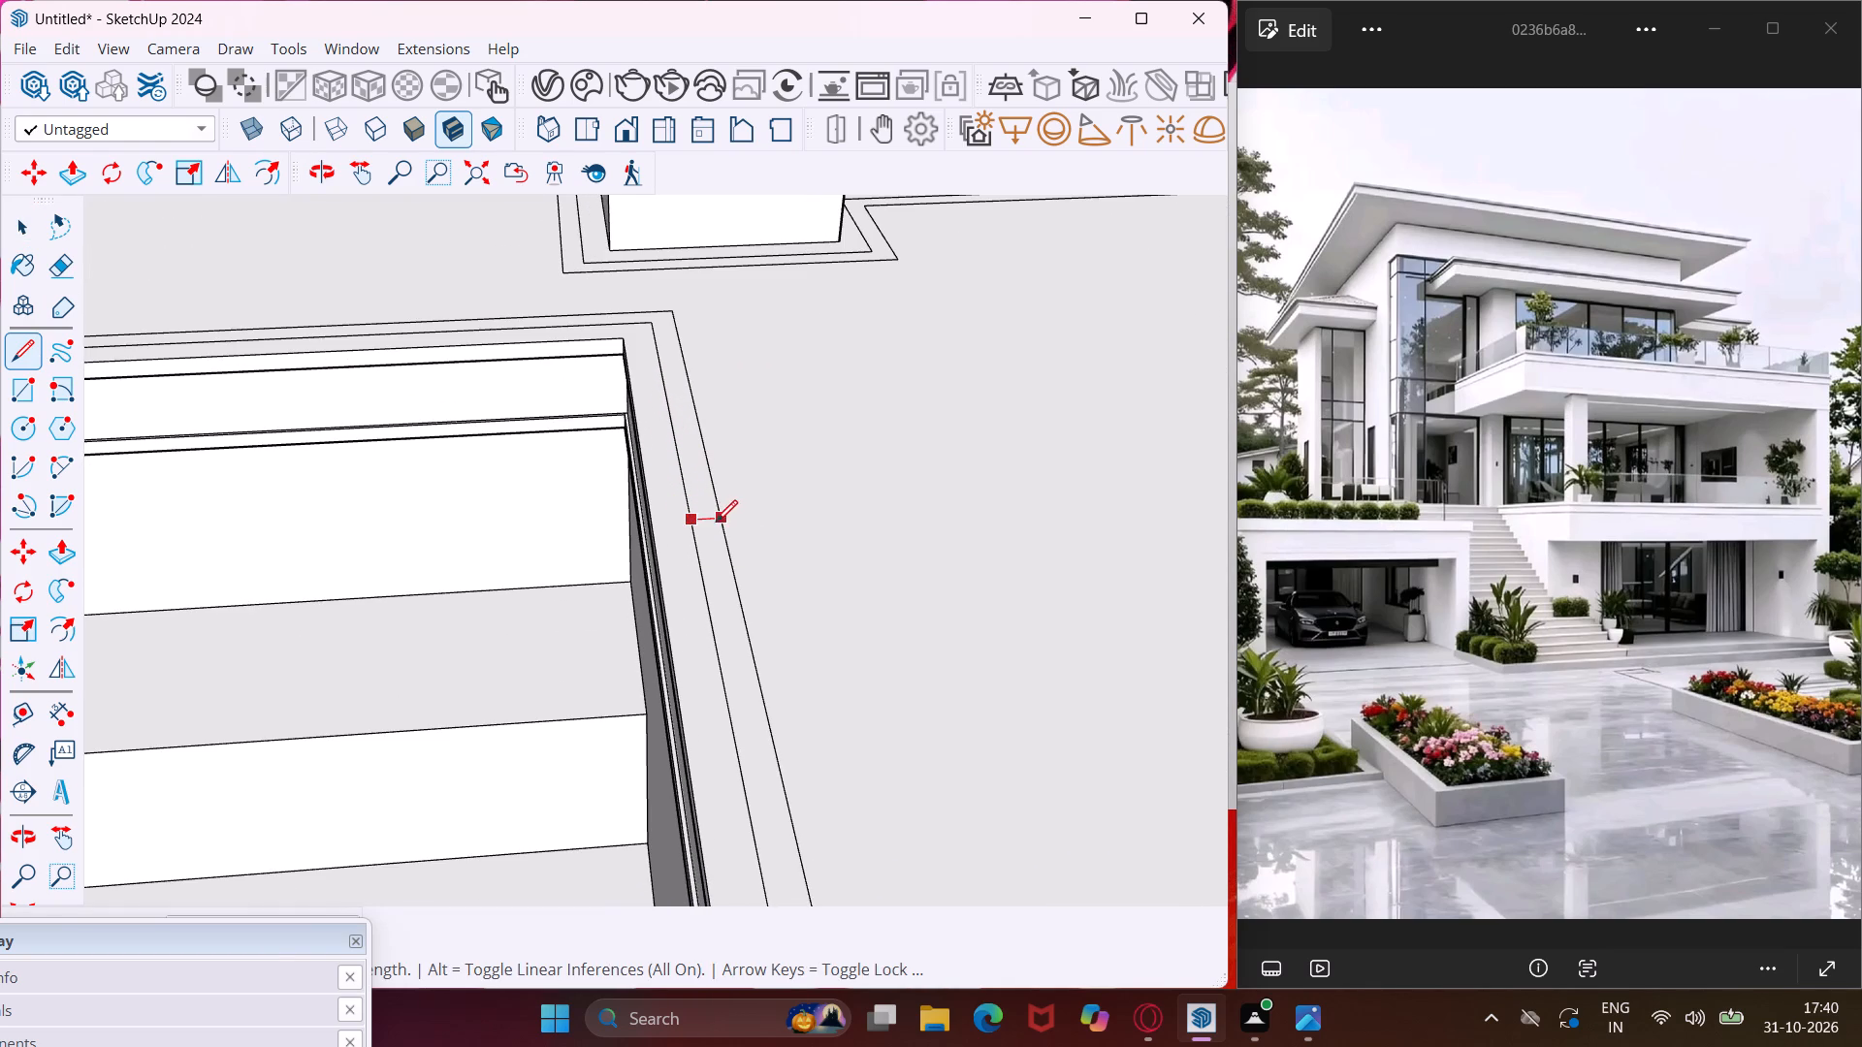
click(719, 522)
Extend the two front strip lines from their far corner to the dark side wall with two lines.
scroll(432, 565, down, 10)
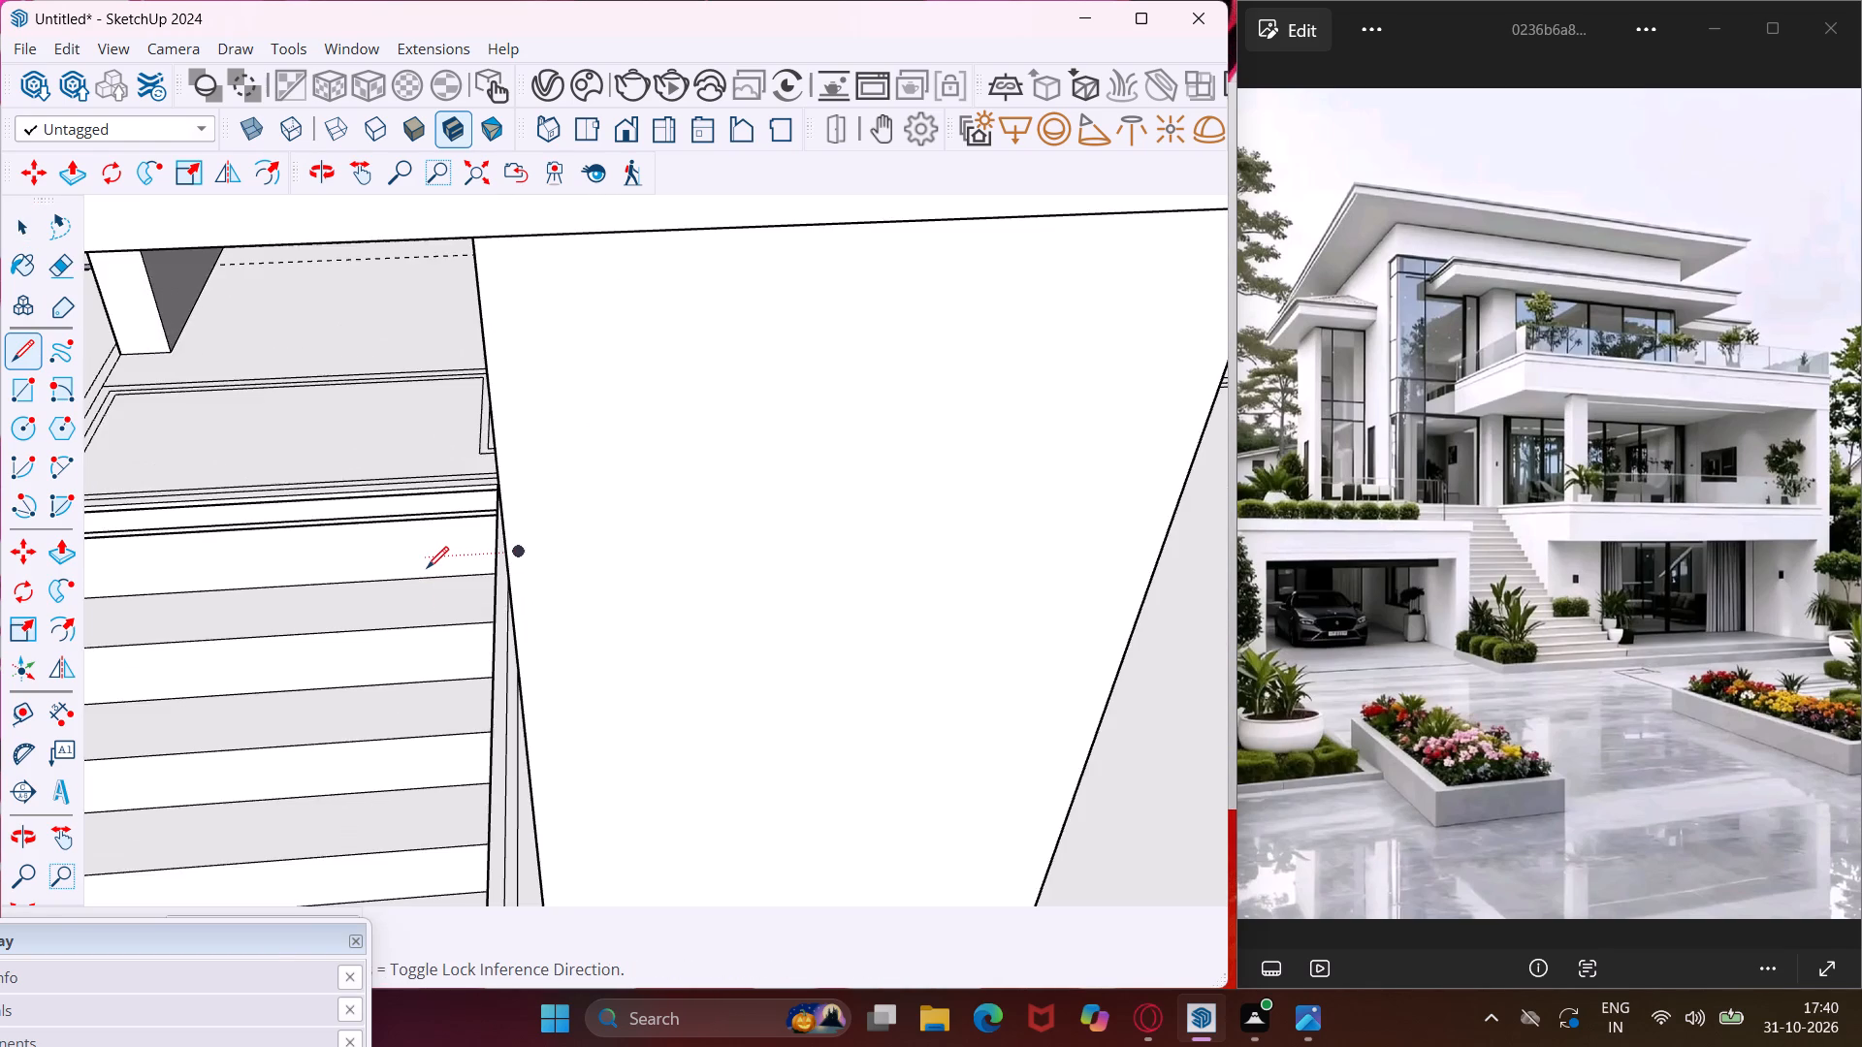
scroll(427, 568, down, 11)
scroll(828, 753, up, 8)
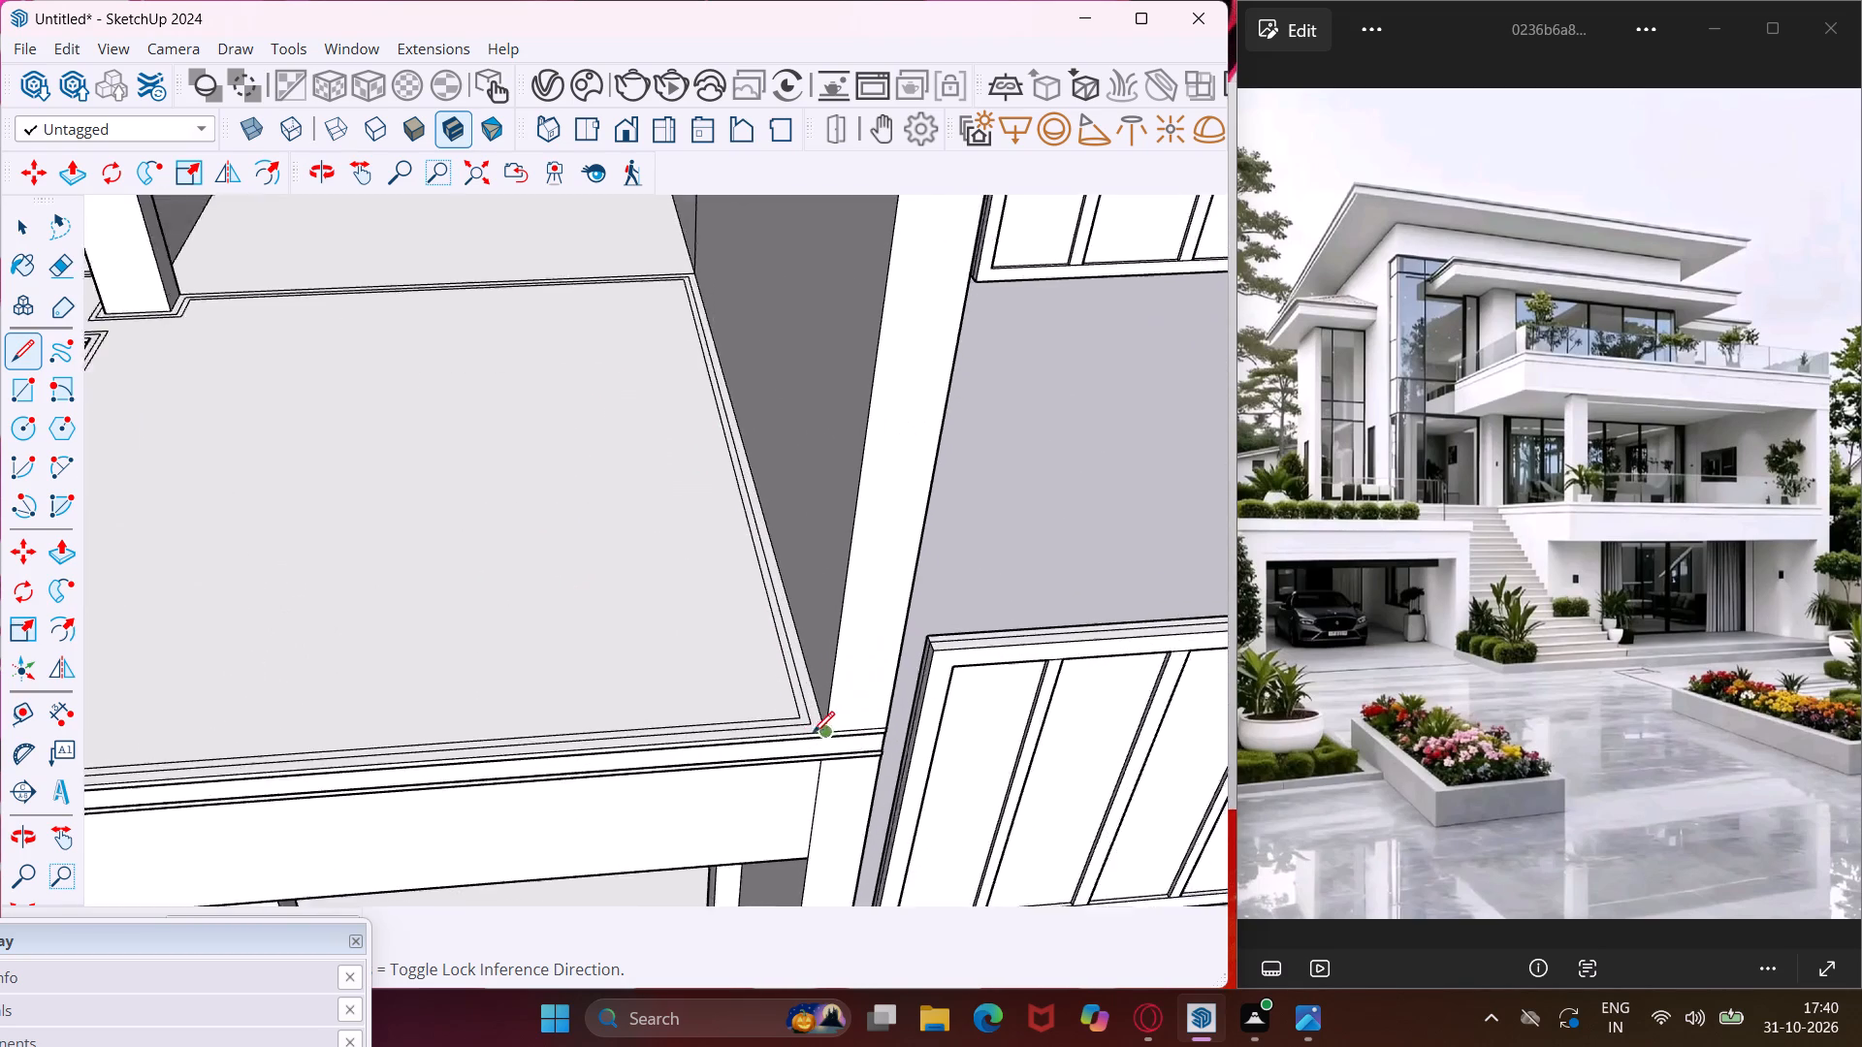
scroll(813, 733, up, 15)
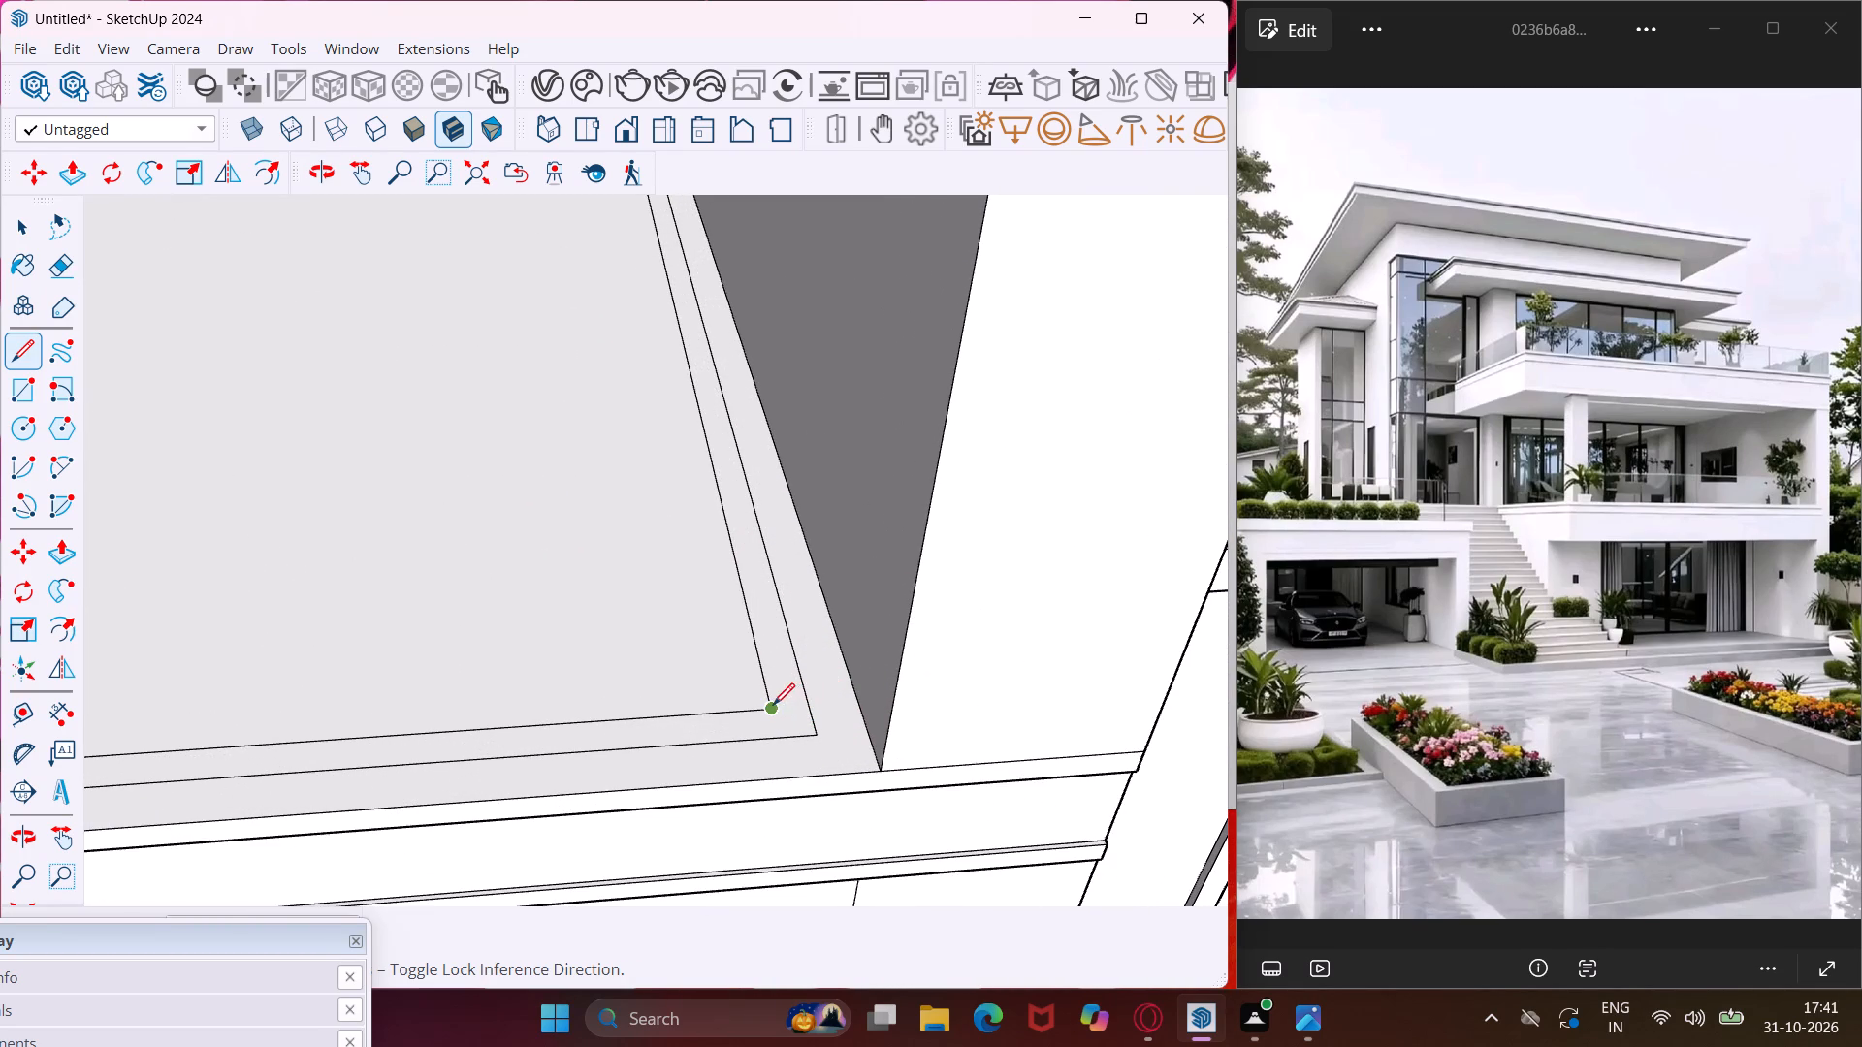
click(771, 705)
click(856, 700)
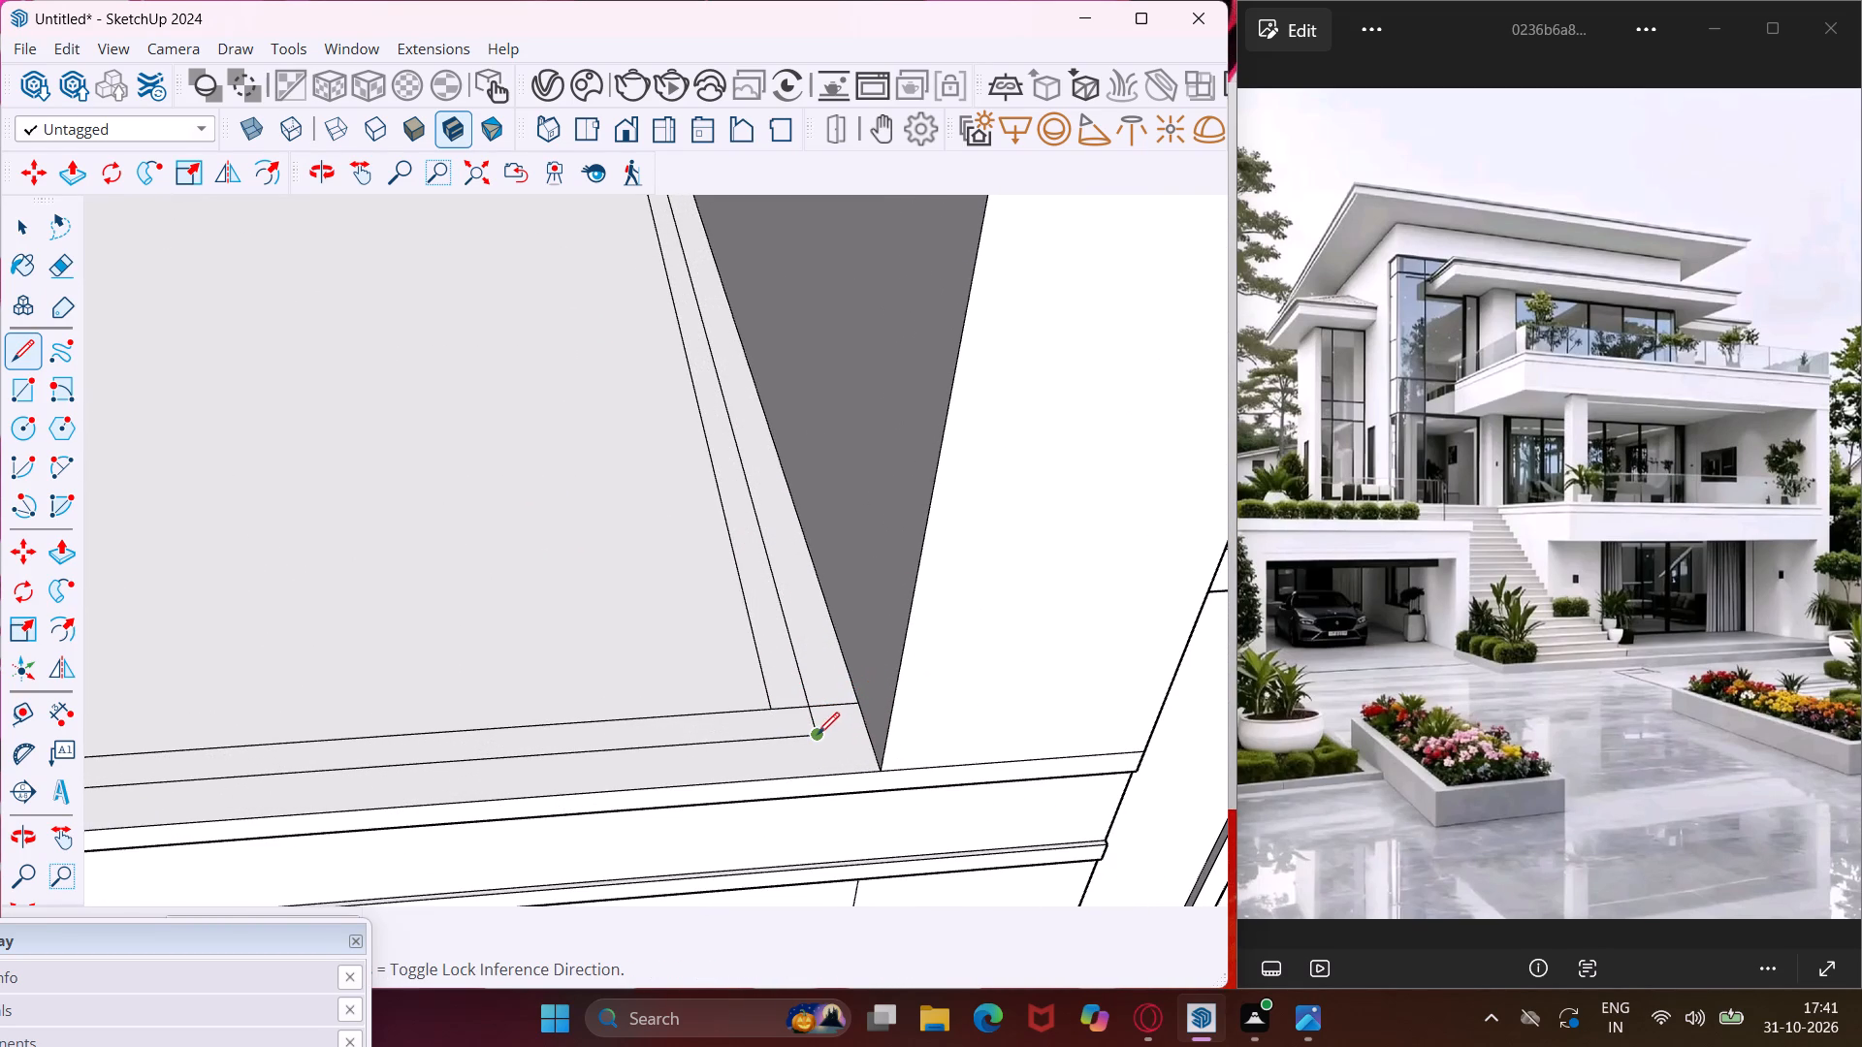
click(817, 735)
click(863, 724)
key(Escape)
key(space)
Erase the two strip lines running along the side wall of the floor beside the stairs.
key(e)
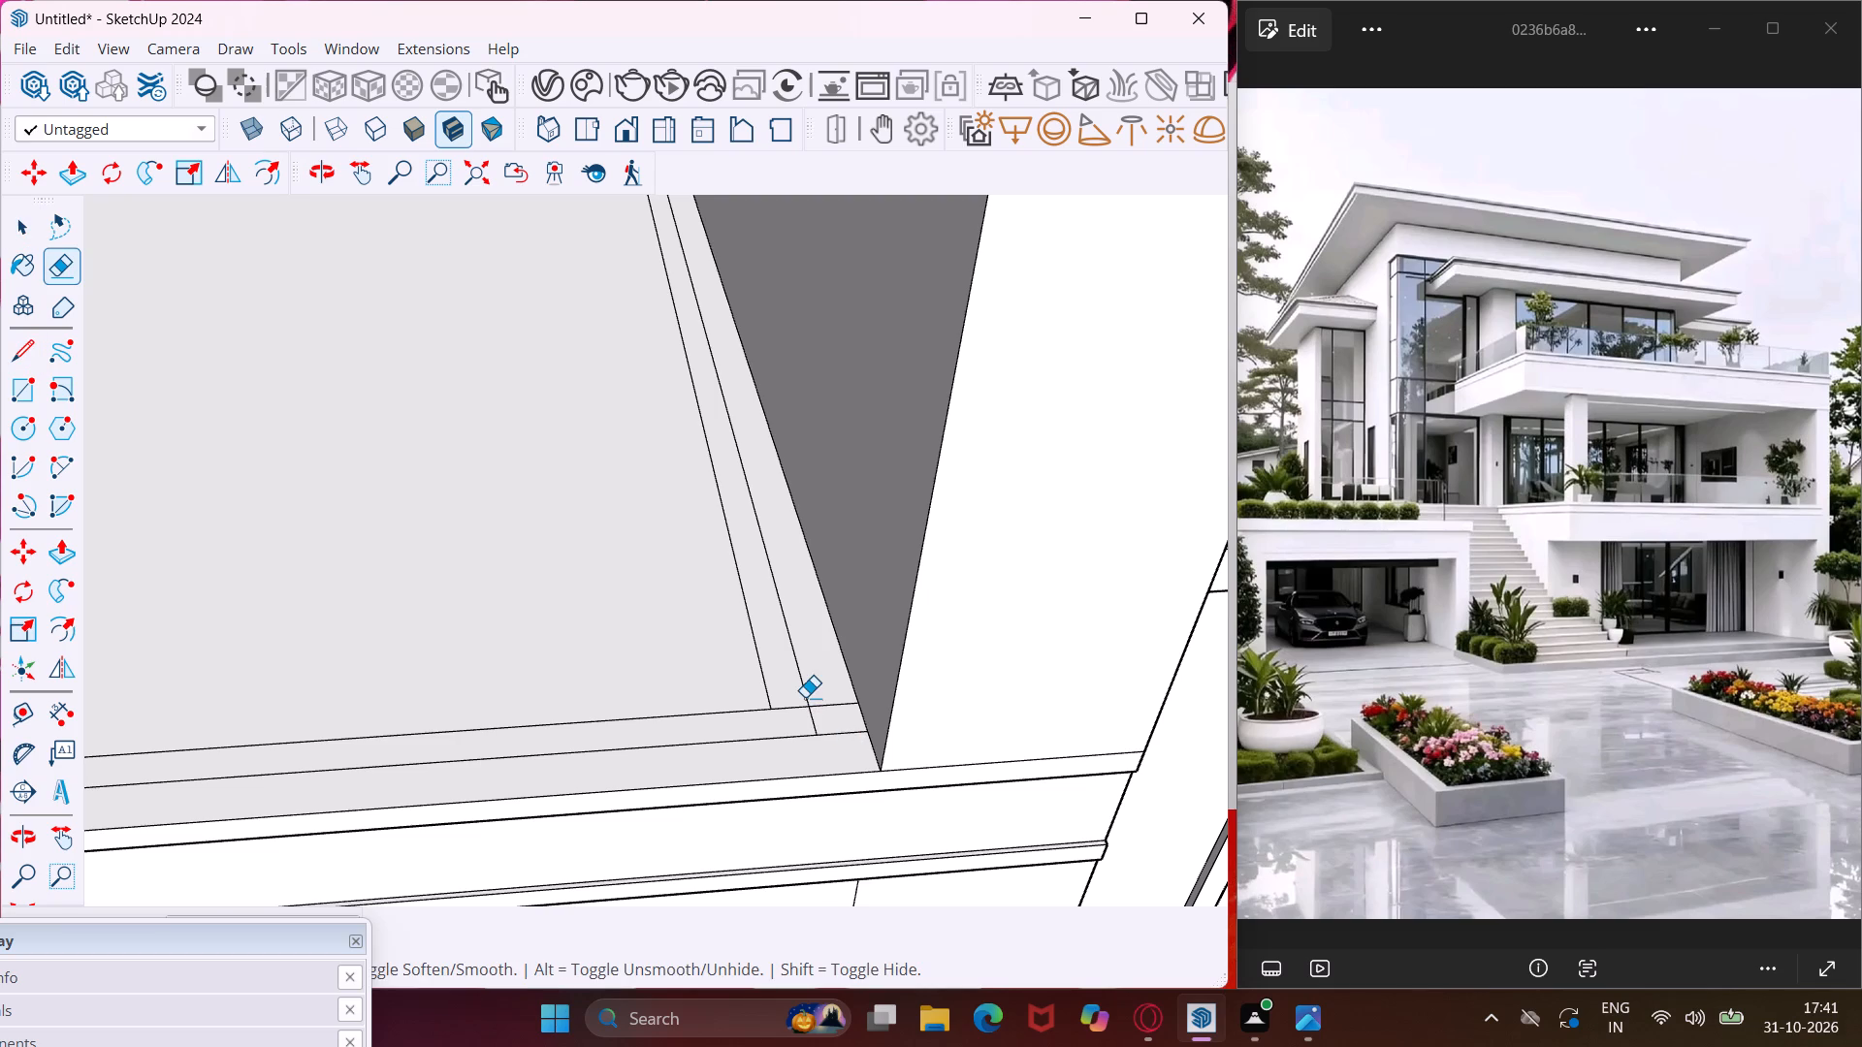
scroll(805, 698, up, 4)
click(813, 734)
drag(815, 686, 724, 686)
scroll(659, 601, down, 20)
scroll(638, 539, down, 6)
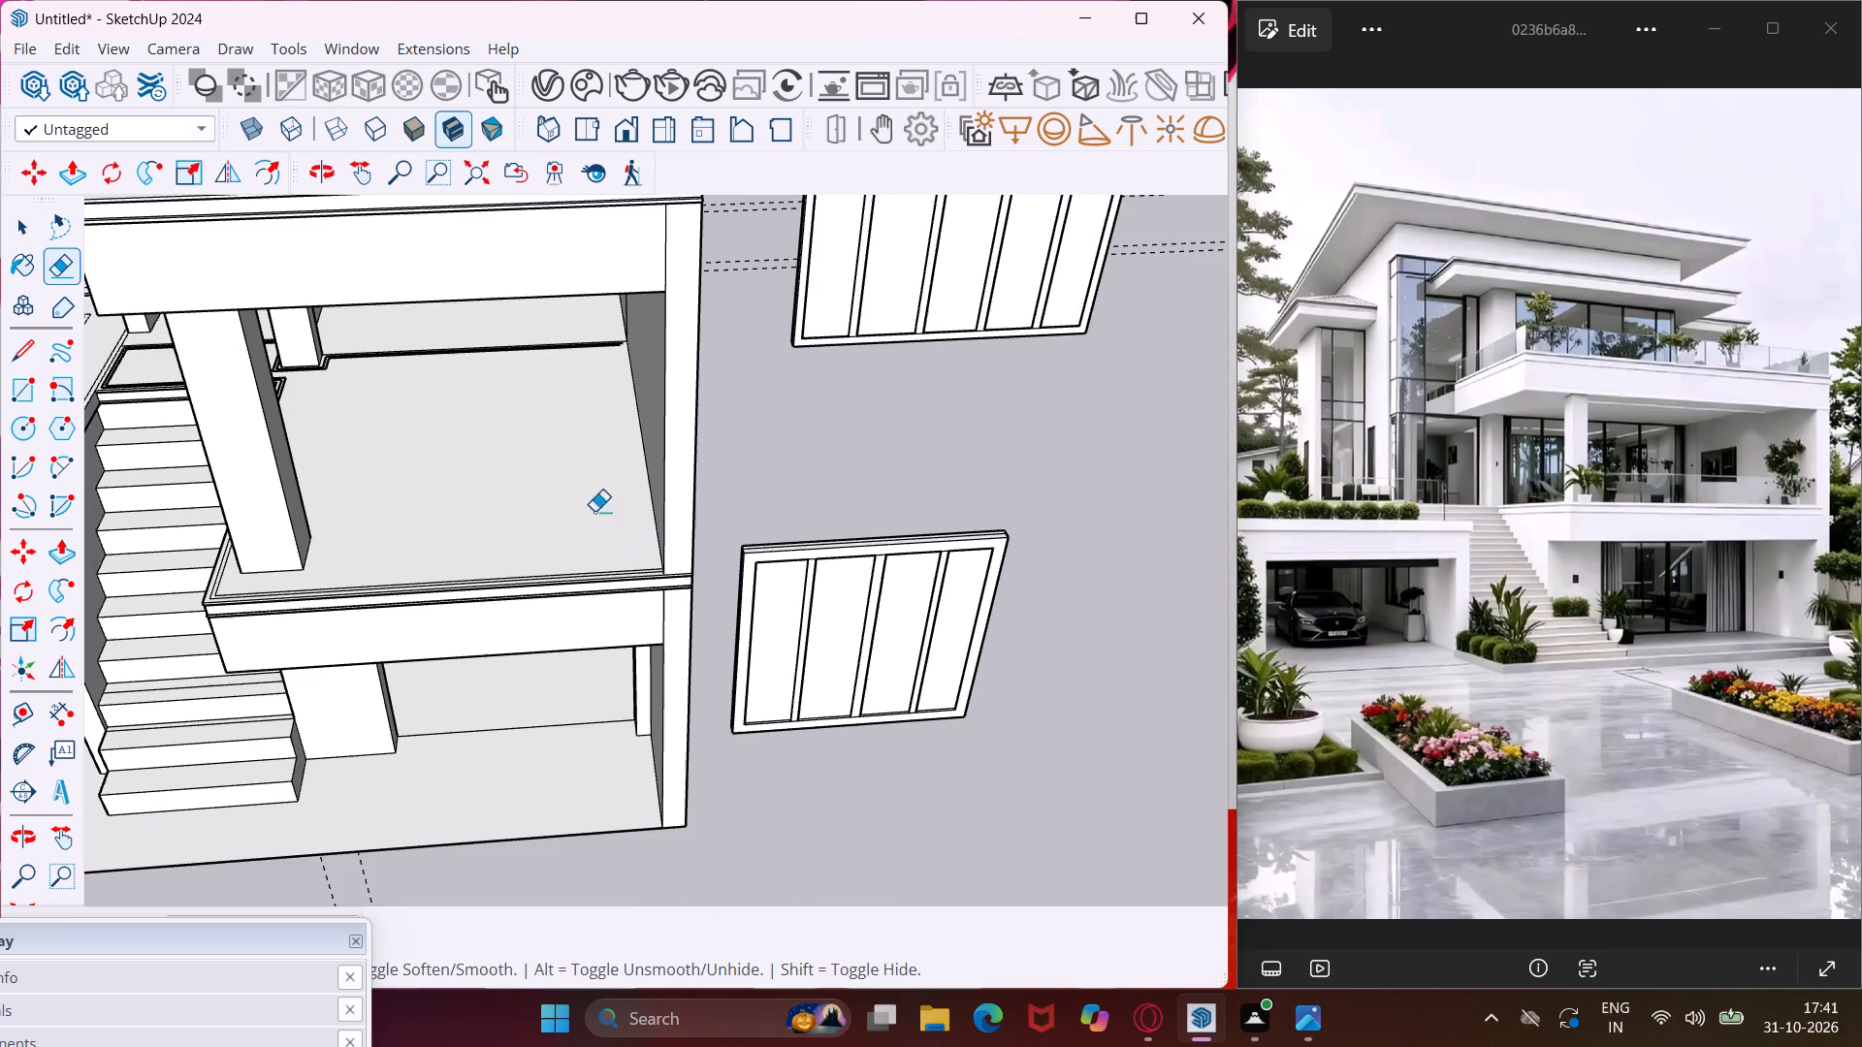
Erase the paired strip lines around the column at the back of the floor beside the stairs.
scroll(311, 361, up, 20)
scroll(311, 361, up, 6)
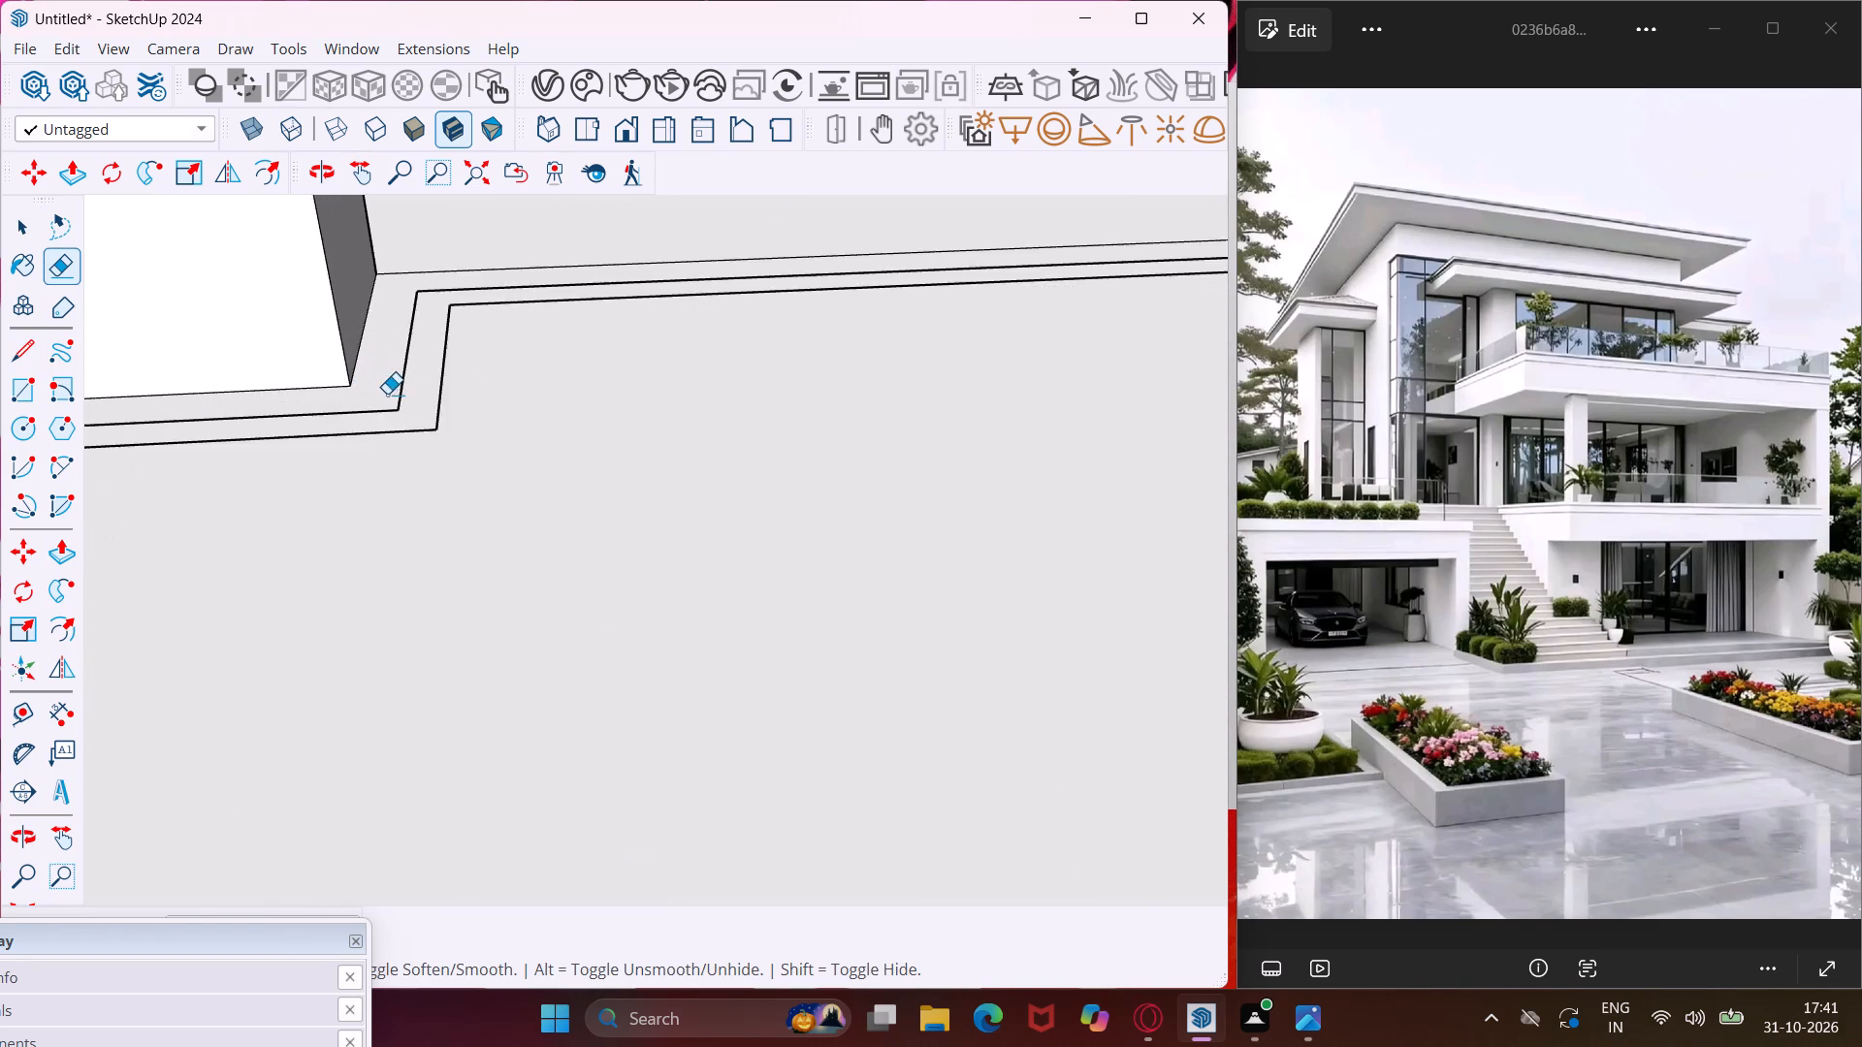
scroll(387, 394, up, 4)
drag(396, 395, 484, 452)
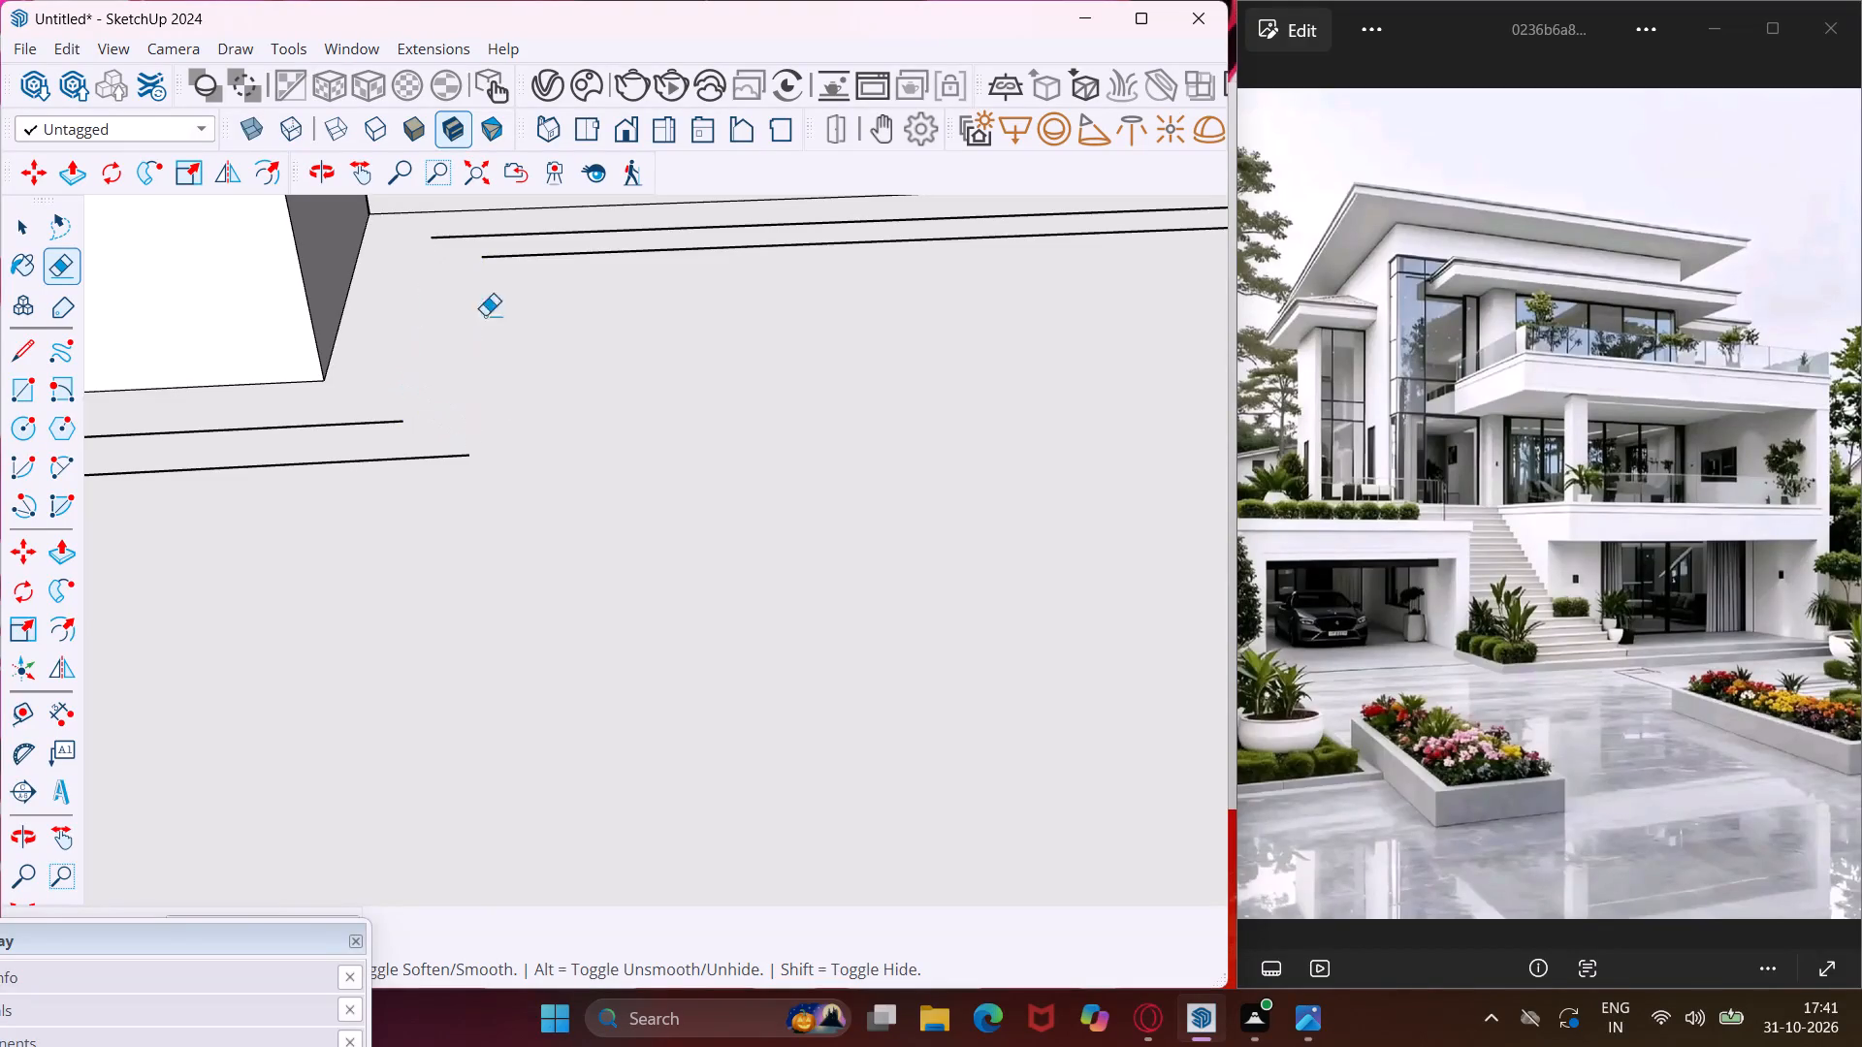
drag(496, 229, 499, 263)
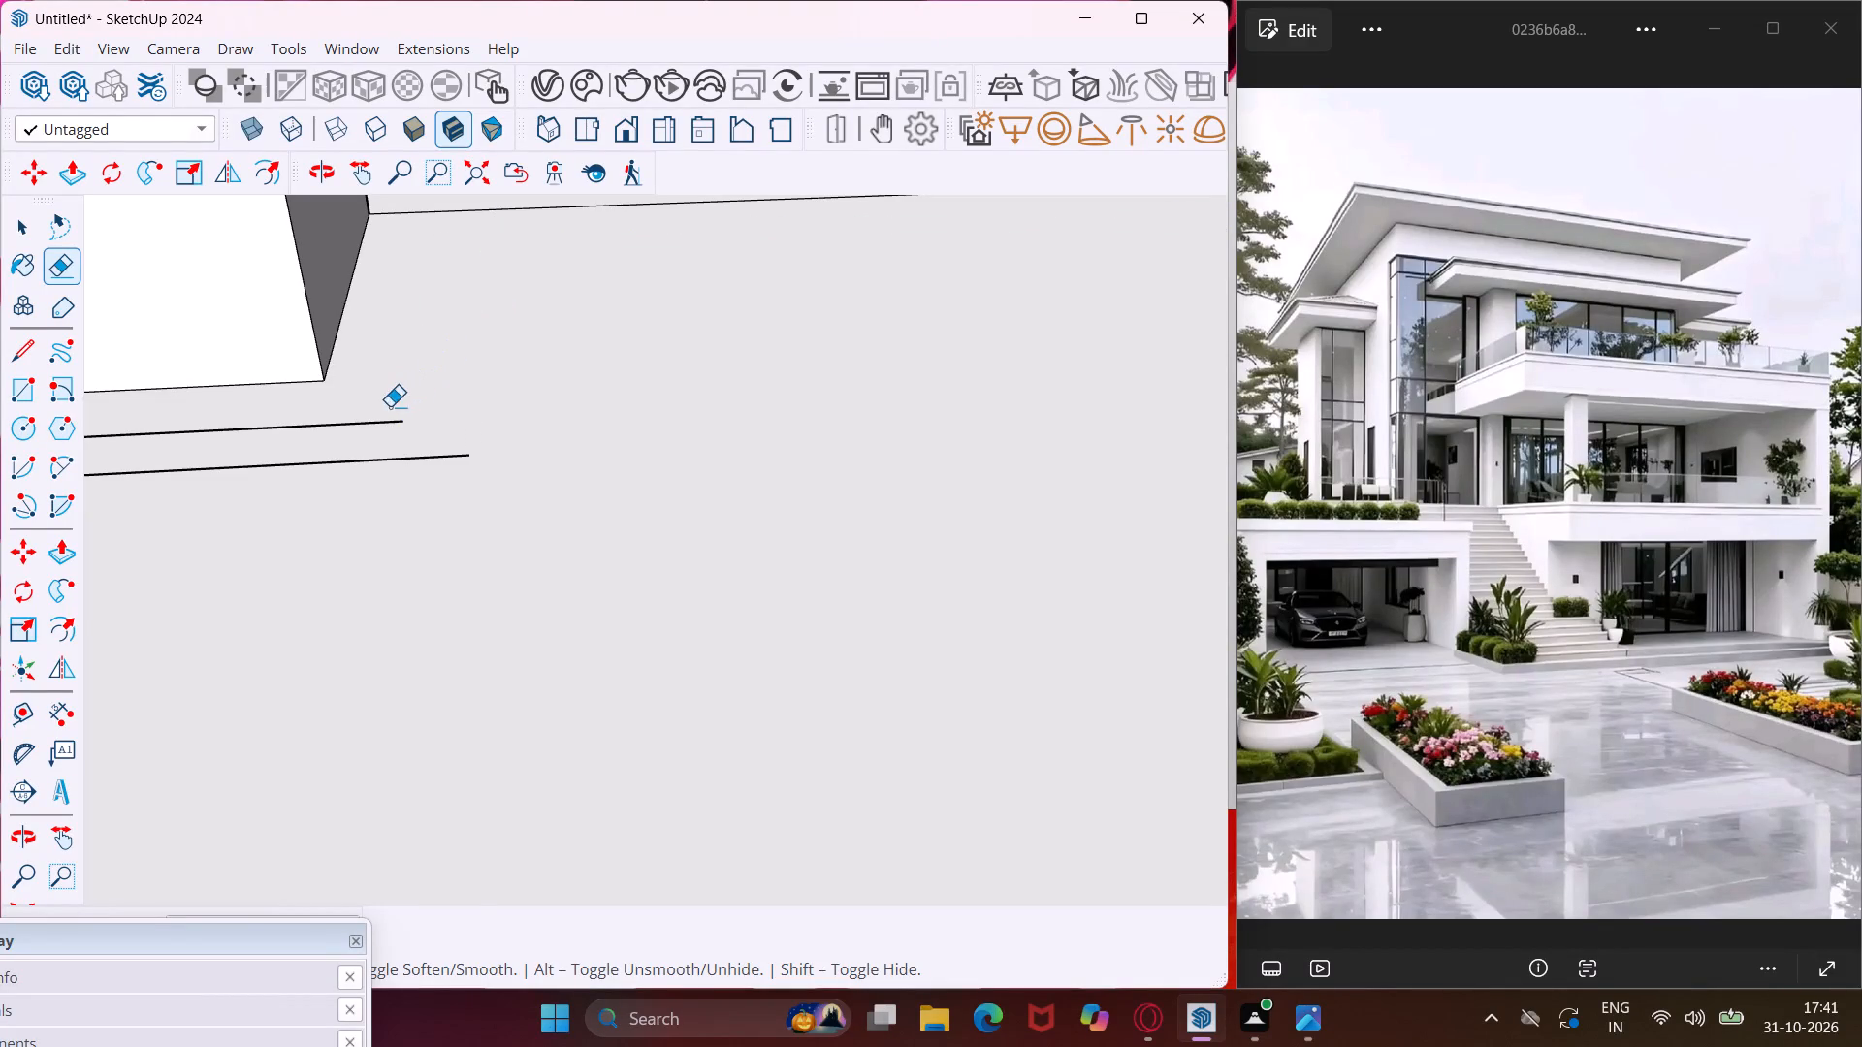
drag(390, 406, 390, 478)
Erase the paired strip lines along the back of the stair landing and beside the adjoining dark wall.
scroll(443, 474, down, 4)
scroll(517, 516, down, 1)
middle_drag(525, 516, 520, 509)
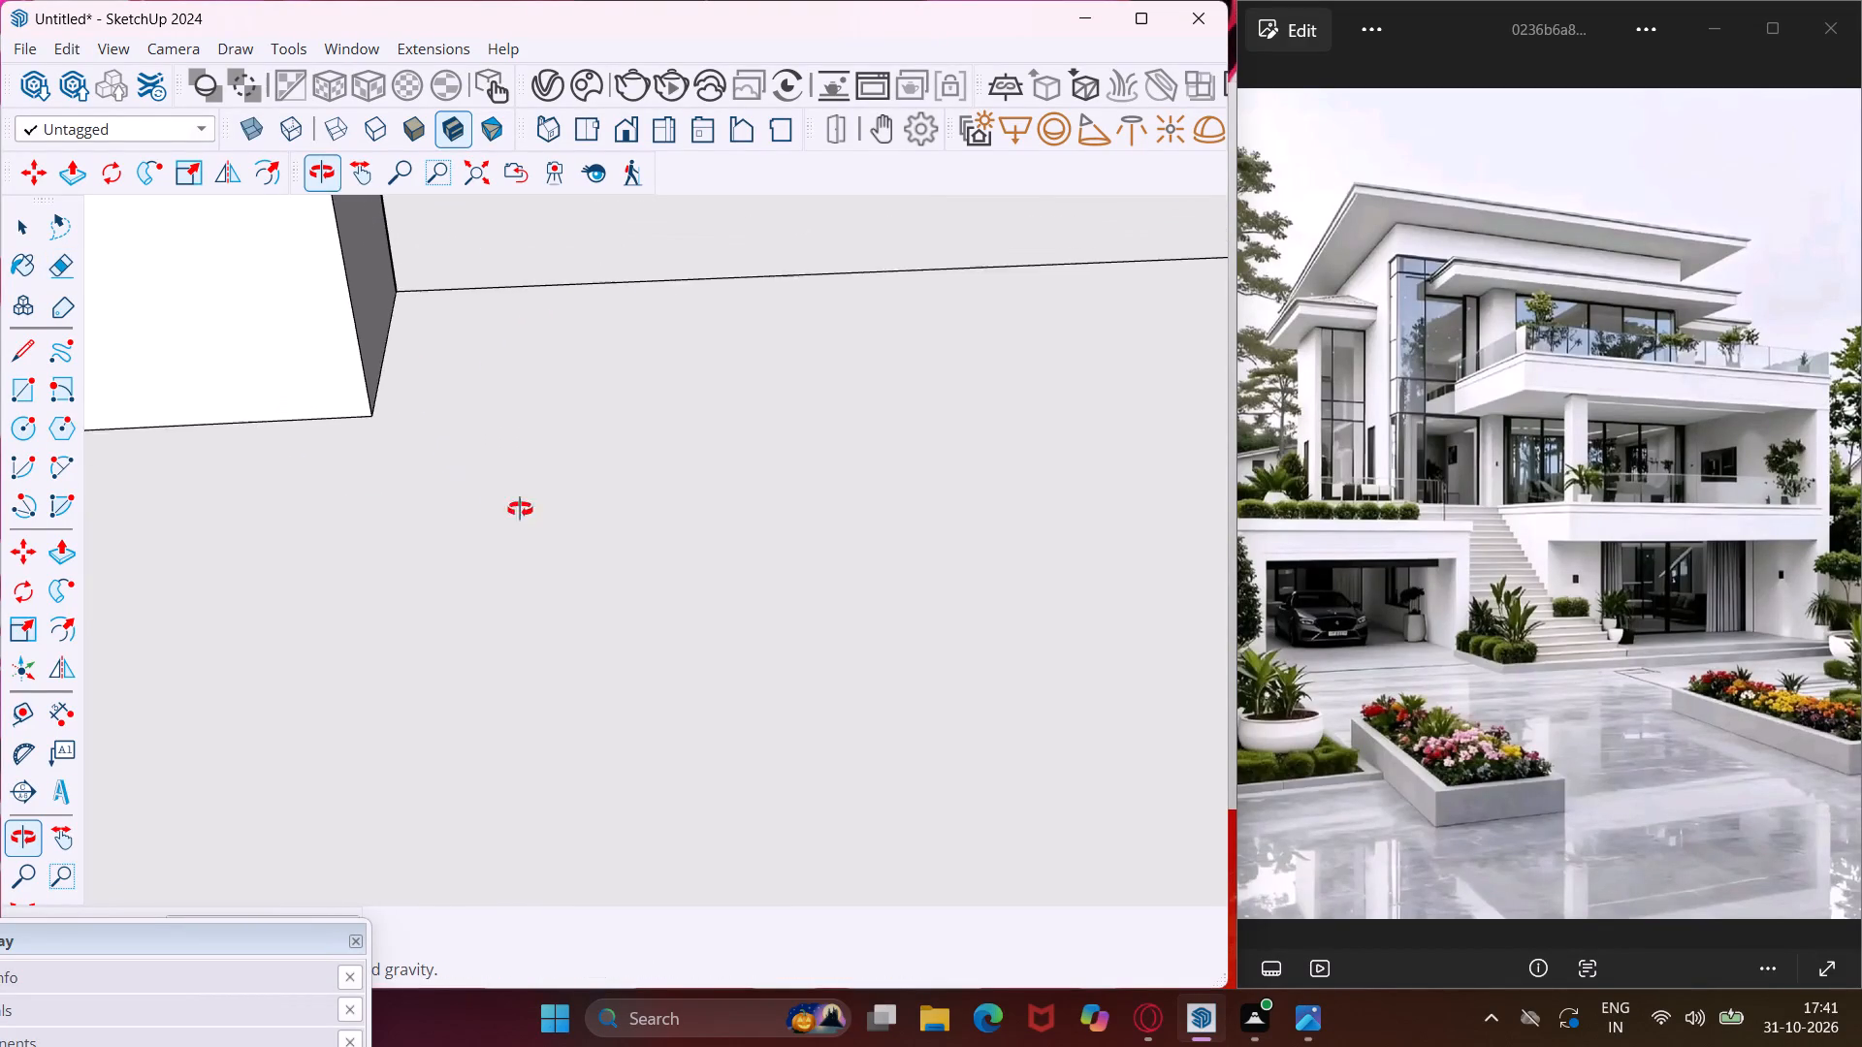
middle_drag(520, 509, 434, 337)
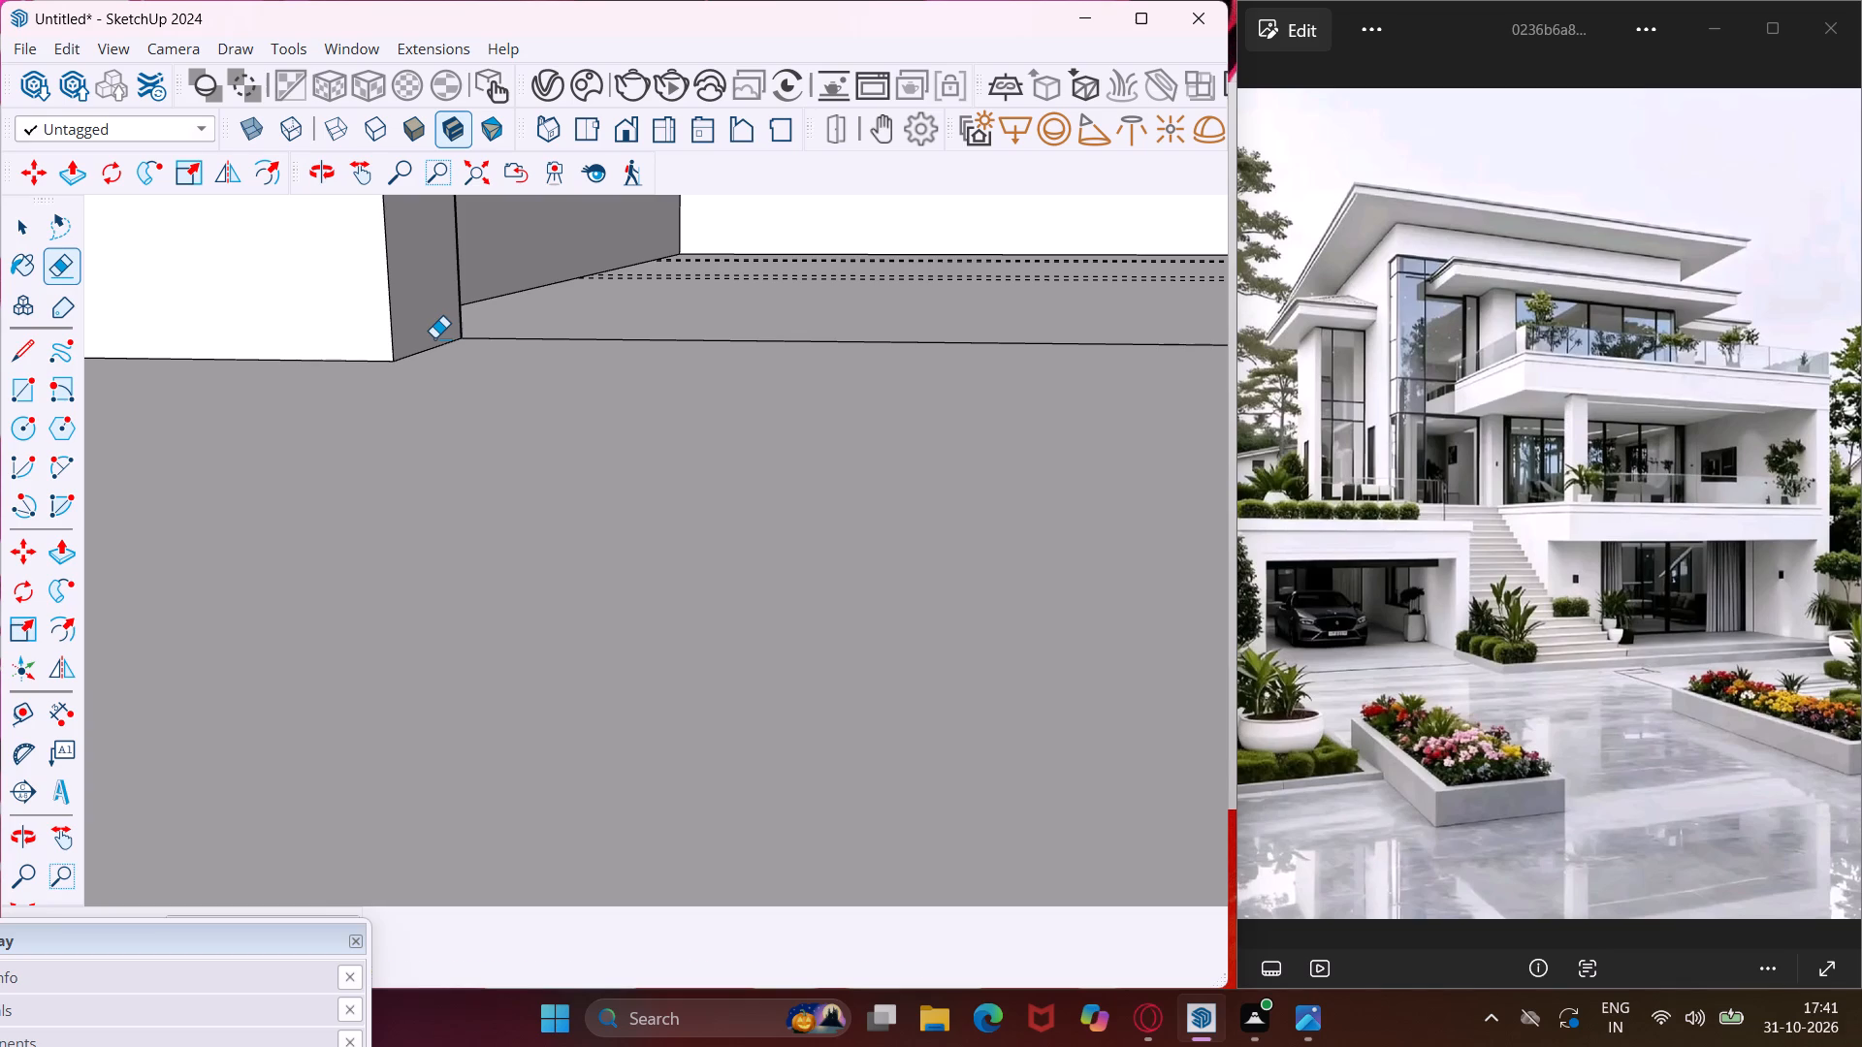
scroll(437, 357, down, 12)
scroll(470, 428, down, 14)
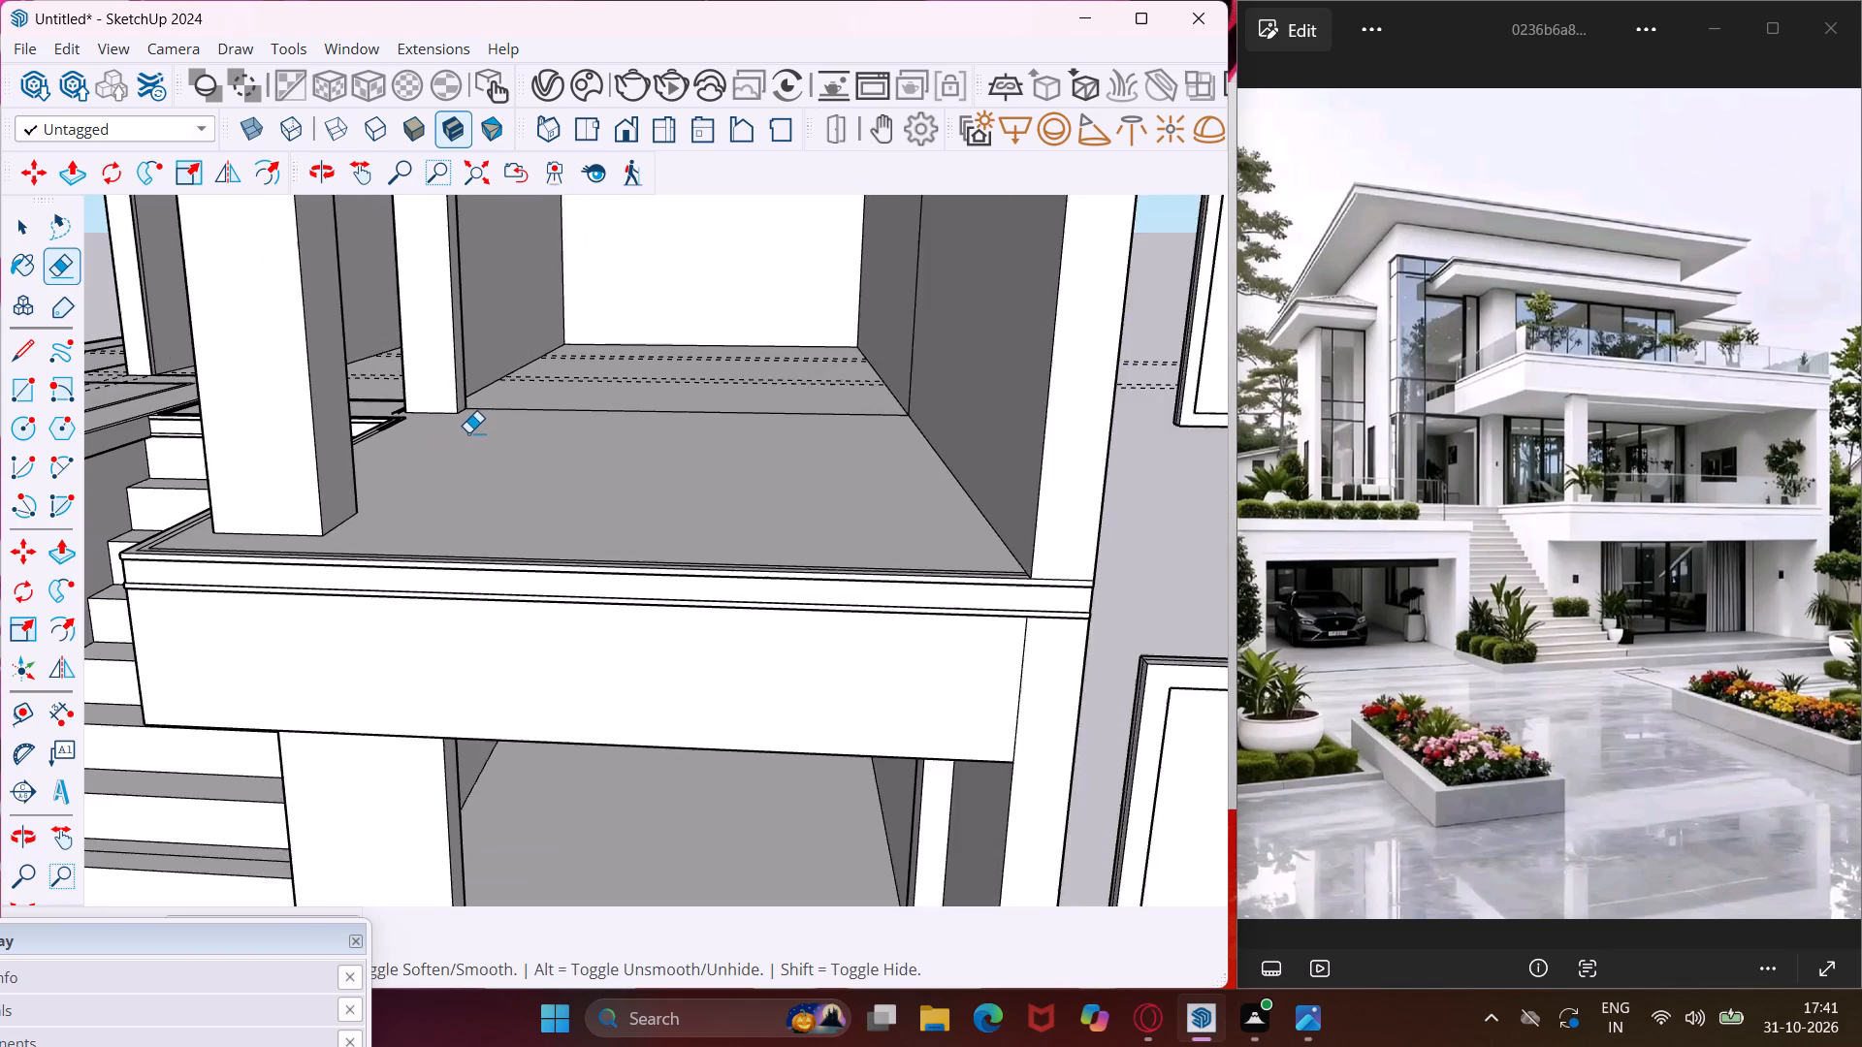
scroll(464, 428, down, 4)
middle_drag(464, 428, 706, 609)
scroll(548, 489, down, 1)
scroll(366, 492, up, 5)
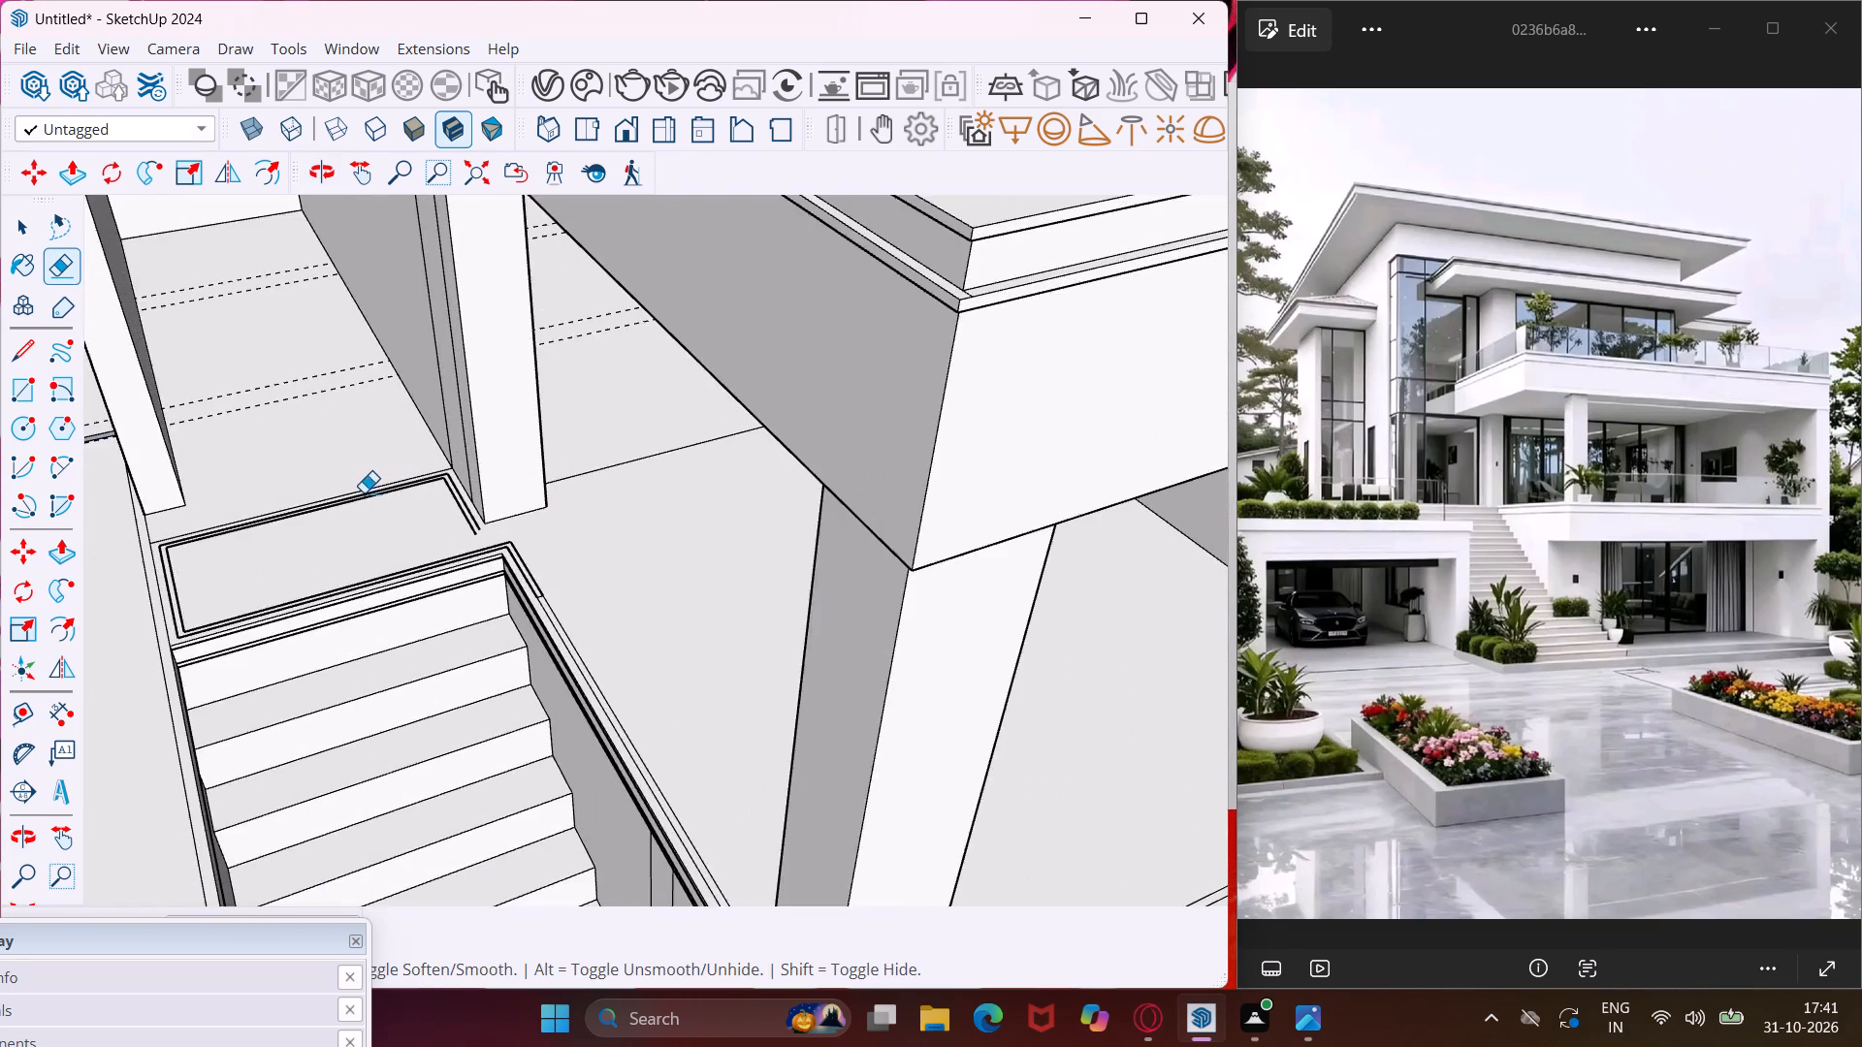
scroll(376, 510, up, 16)
drag(492, 388, 492, 403)
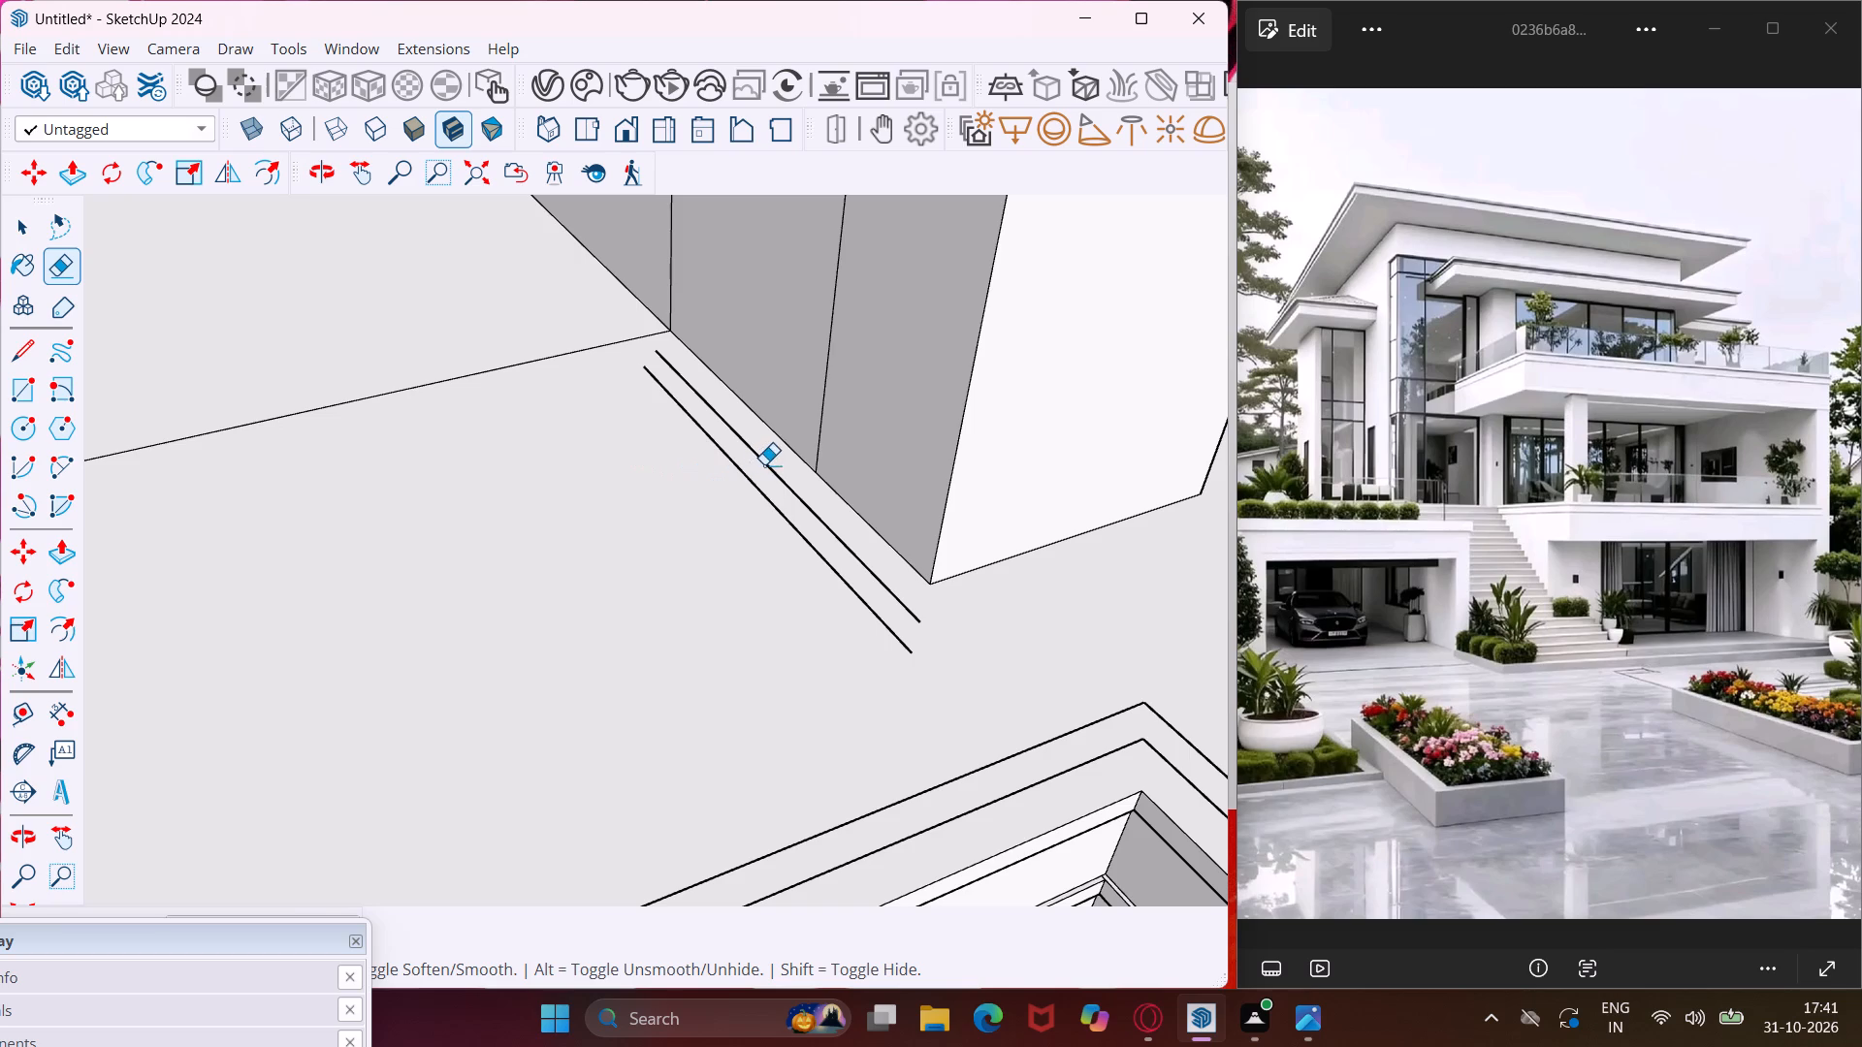
drag(764, 464, 745, 491)
drag(808, 502, 786, 545)
Erase the paired strip lines across the stair head and their short stretch around the corner up to the cross line.
scroll(779, 555, down, 4)
scroll(955, 710, up, 5)
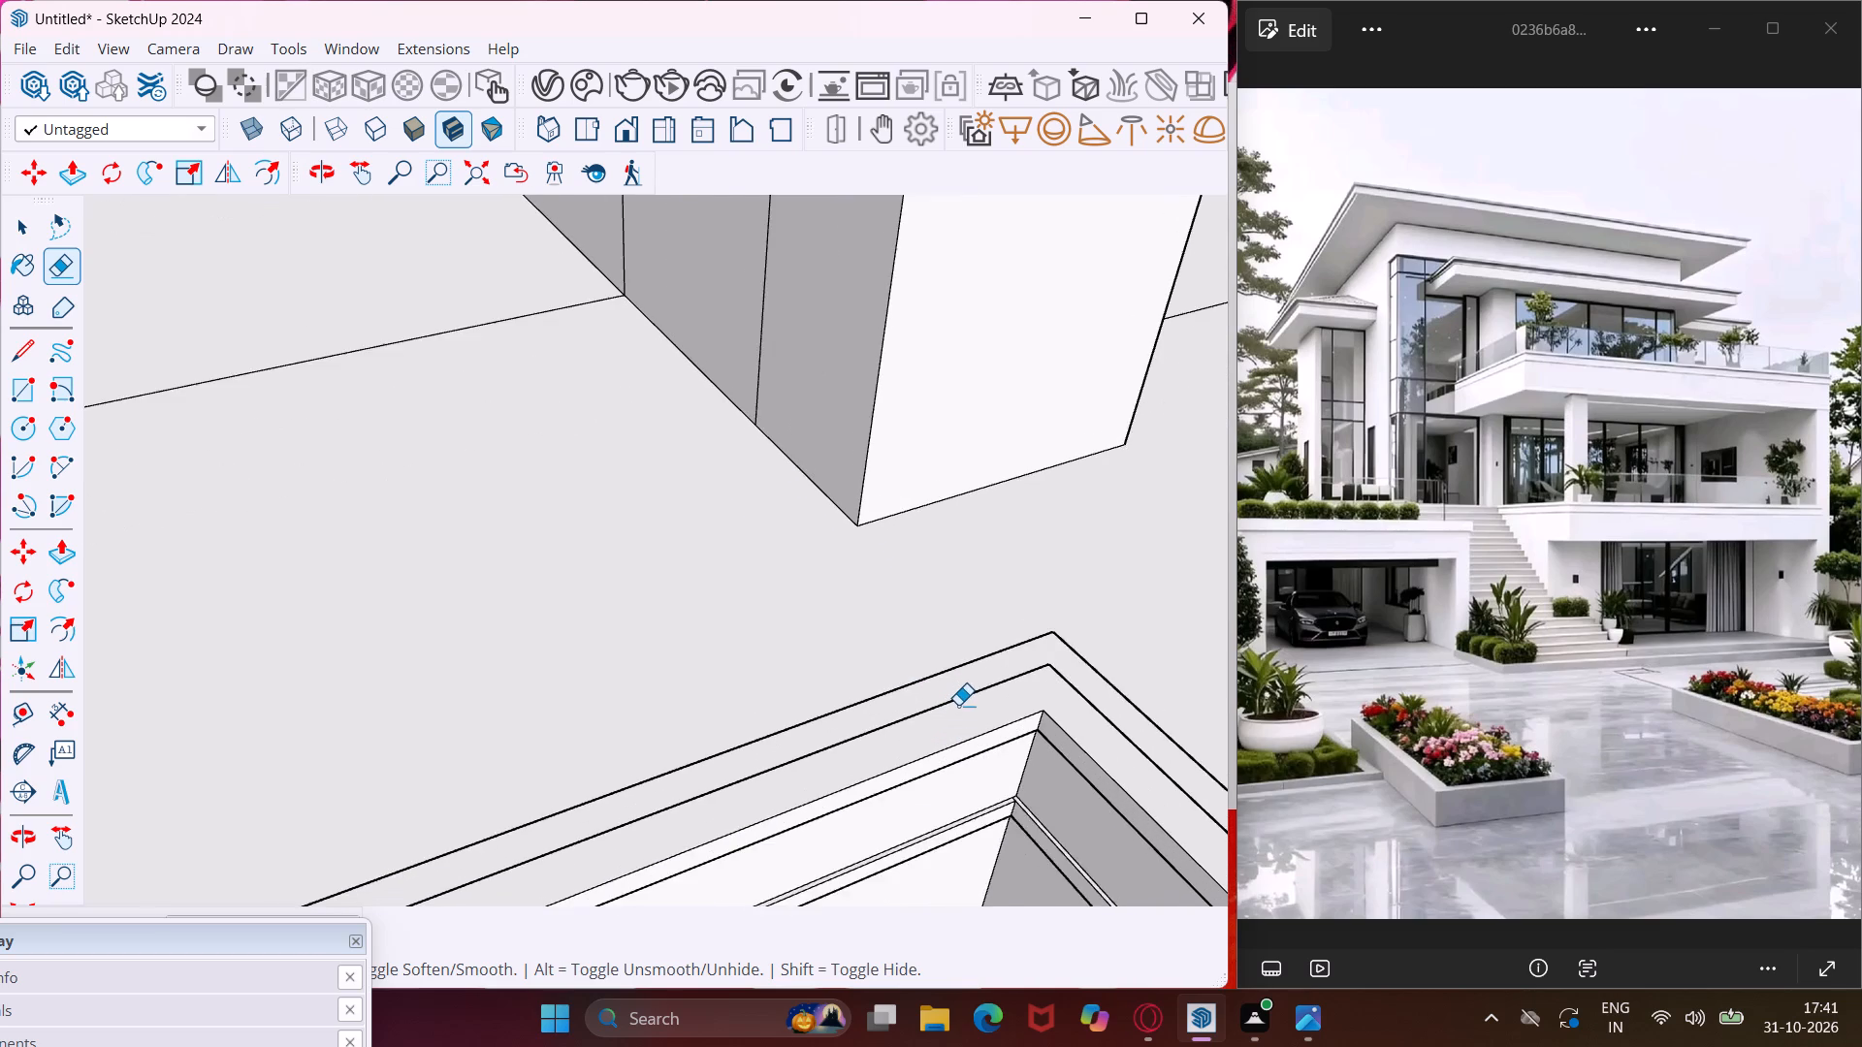
scroll(958, 705, up, 2)
drag(958, 705, 949, 684)
drag(938, 666, 931, 655)
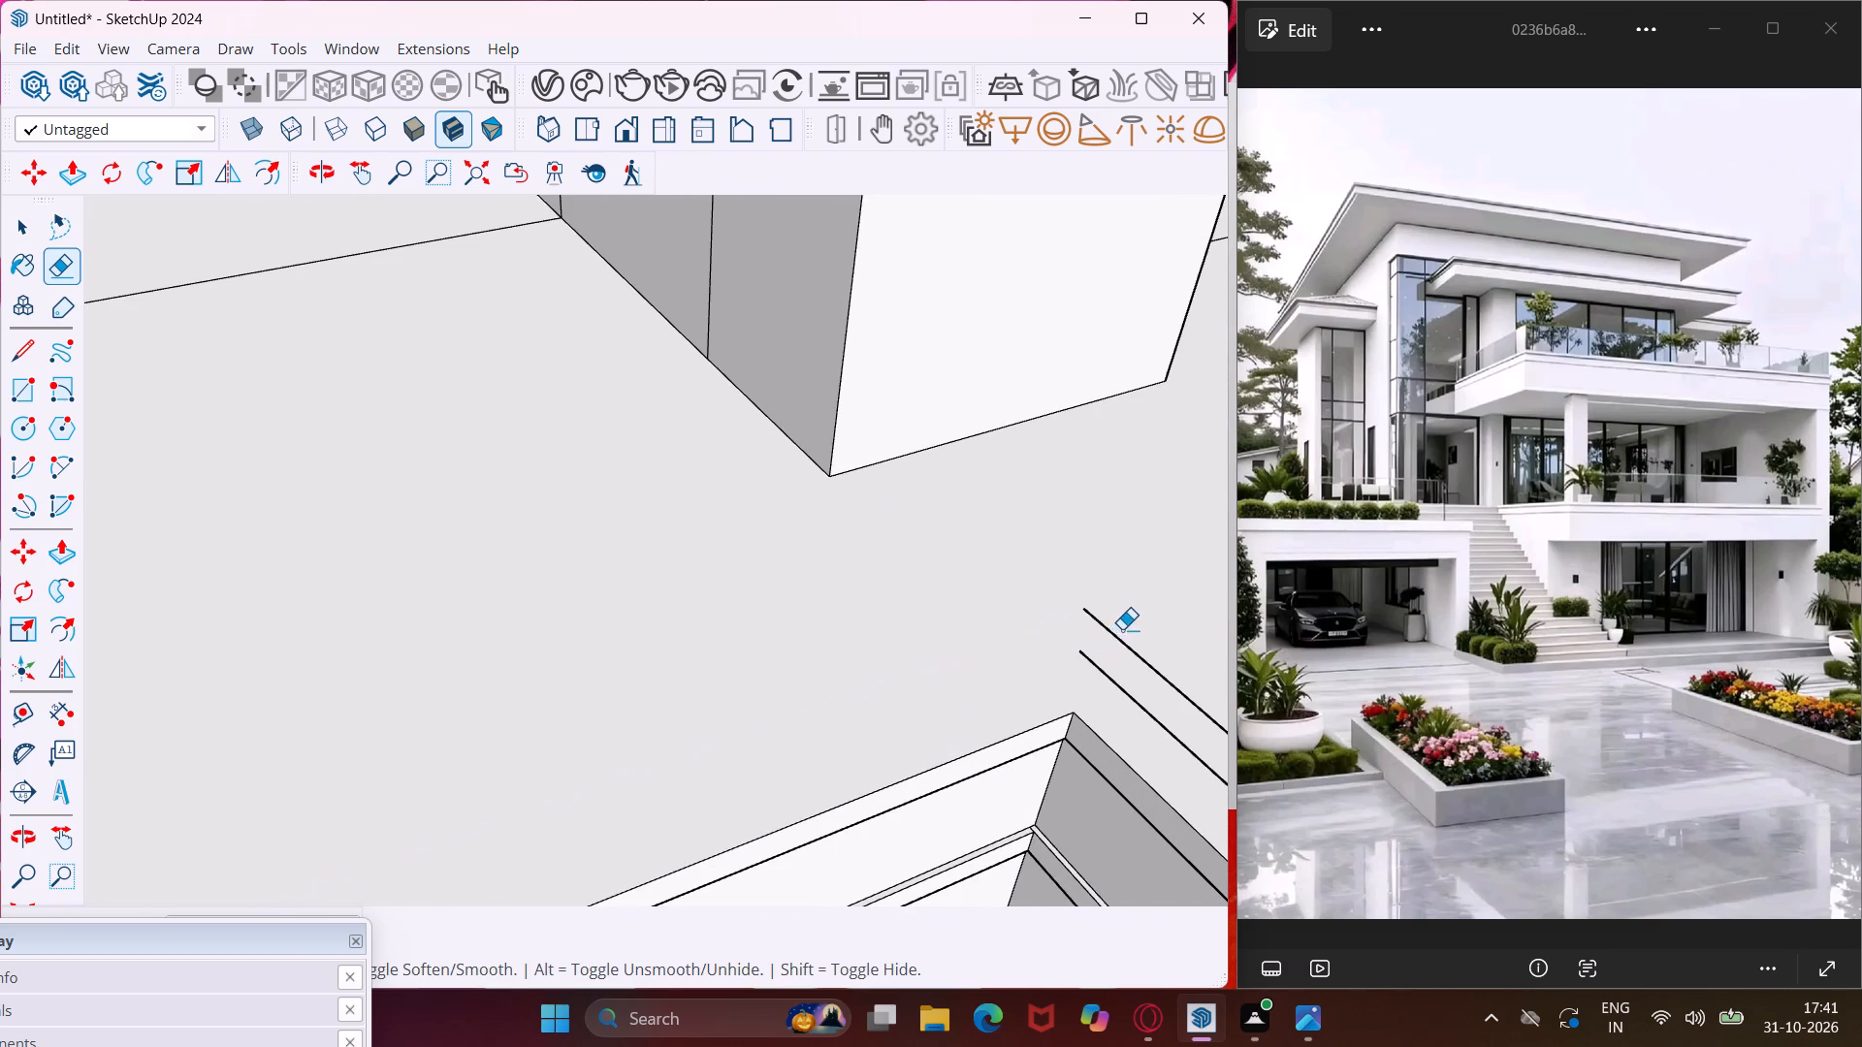
drag(1123, 628, 1093, 680)
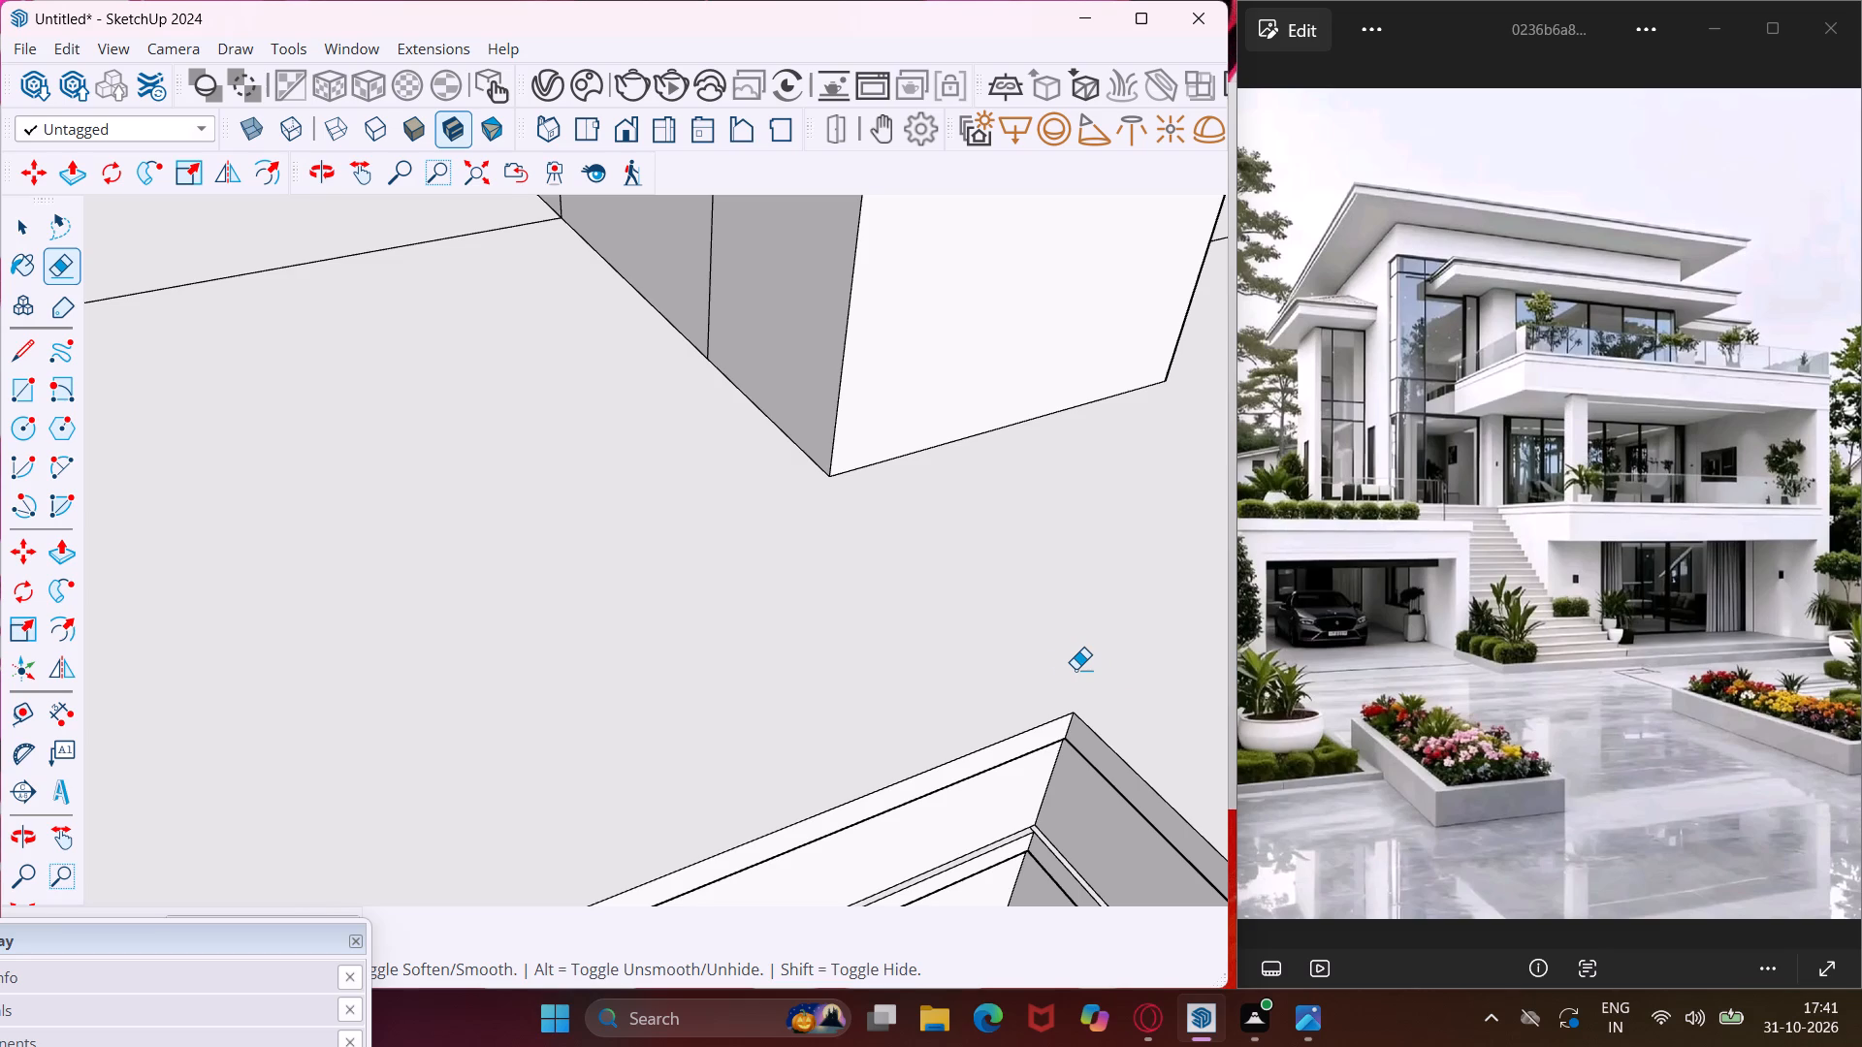
Erase the two remaining strip lines on the landing side facing the garage roof terrace.
scroll(911, 591, down, 17)
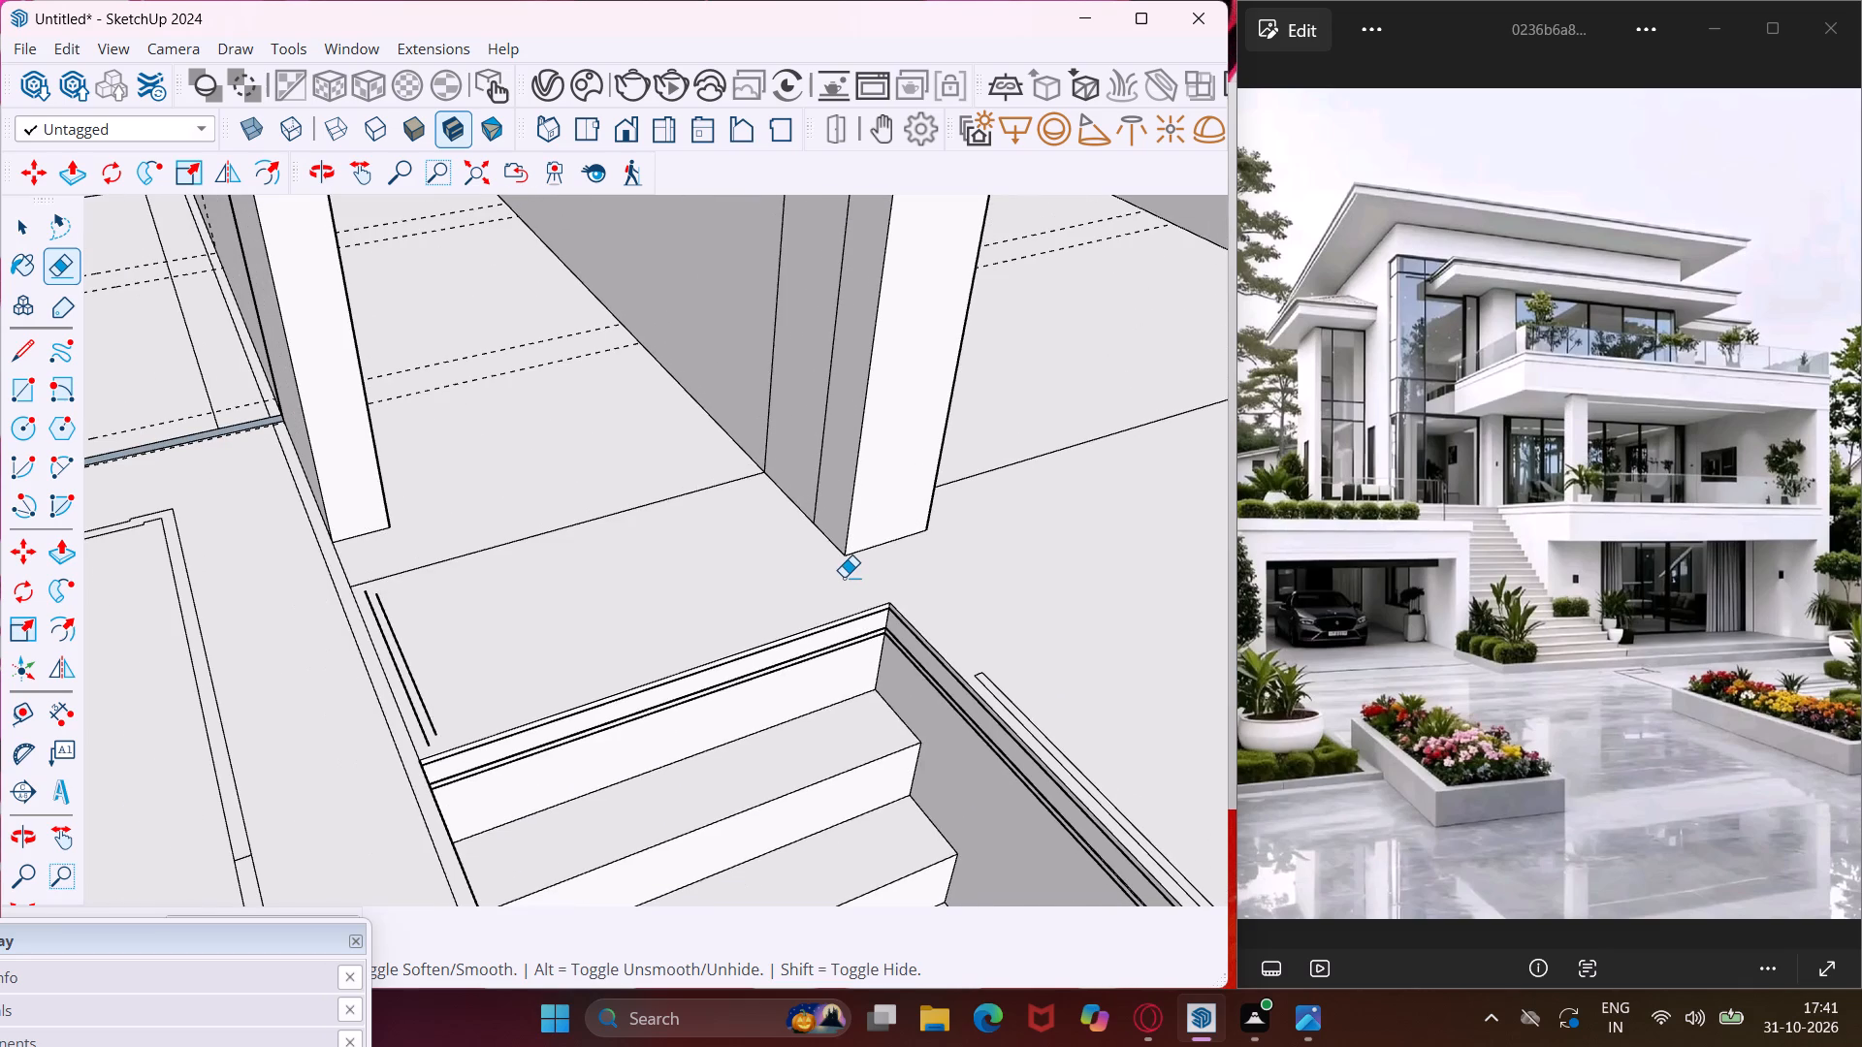
scroll(406, 644, up, 7)
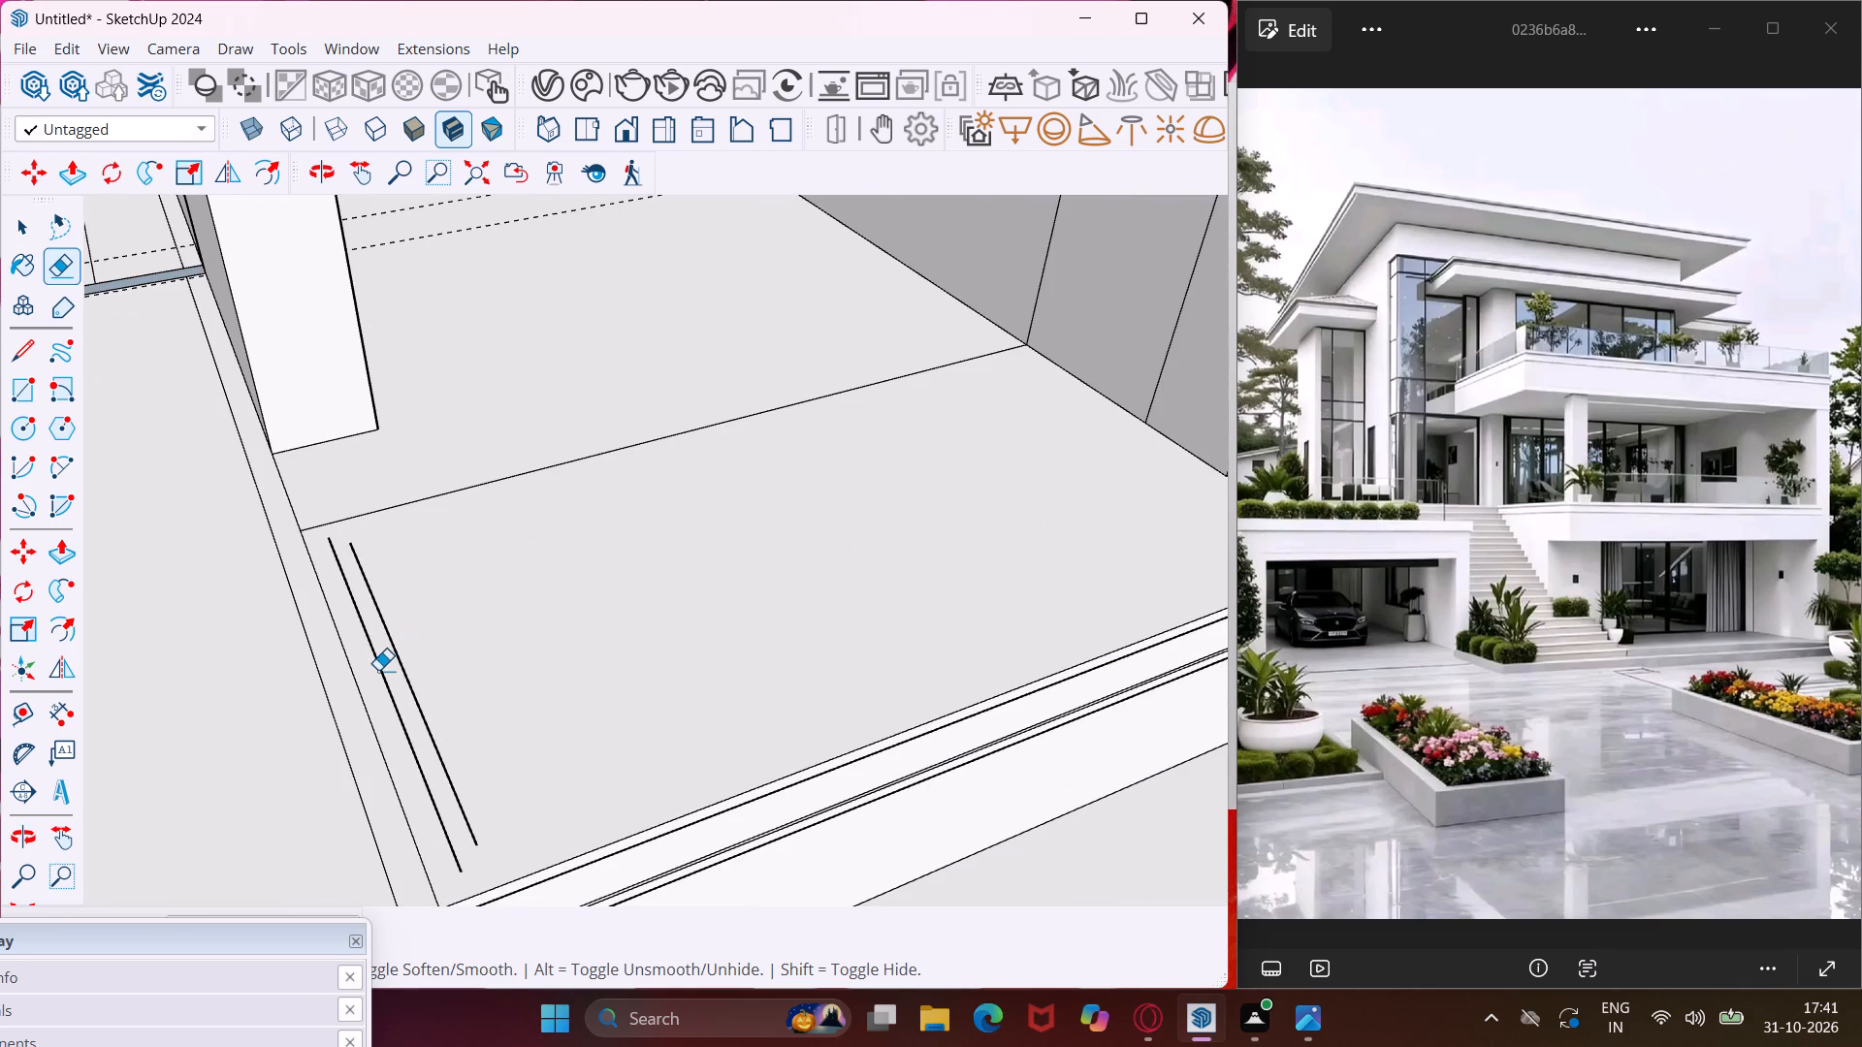
drag(376, 670, 444, 643)
Erase the garage terrace's strip lines between the cross line and the columns and around the recess at its back.
scroll(514, 641, down, 9)
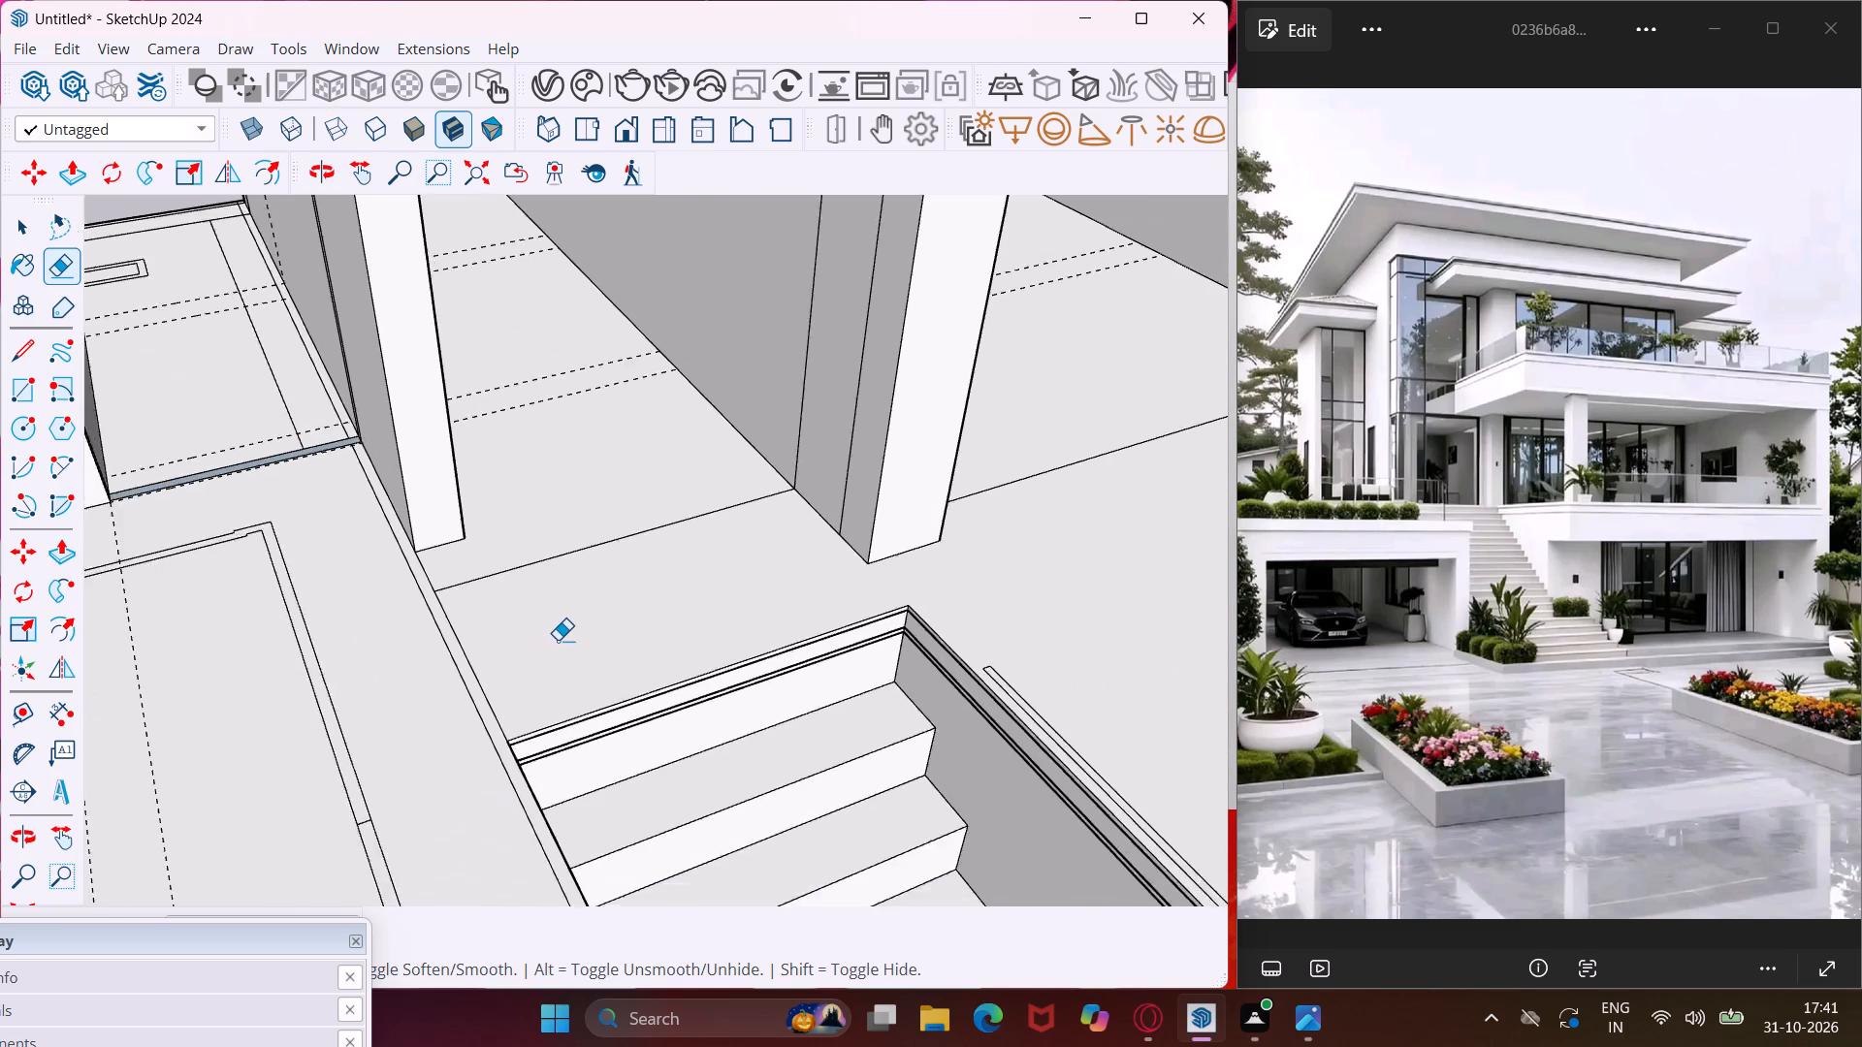
scroll(558, 640, down, 1)
drag(328, 708, 363, 702)
scroll(396, 654, down, 3)
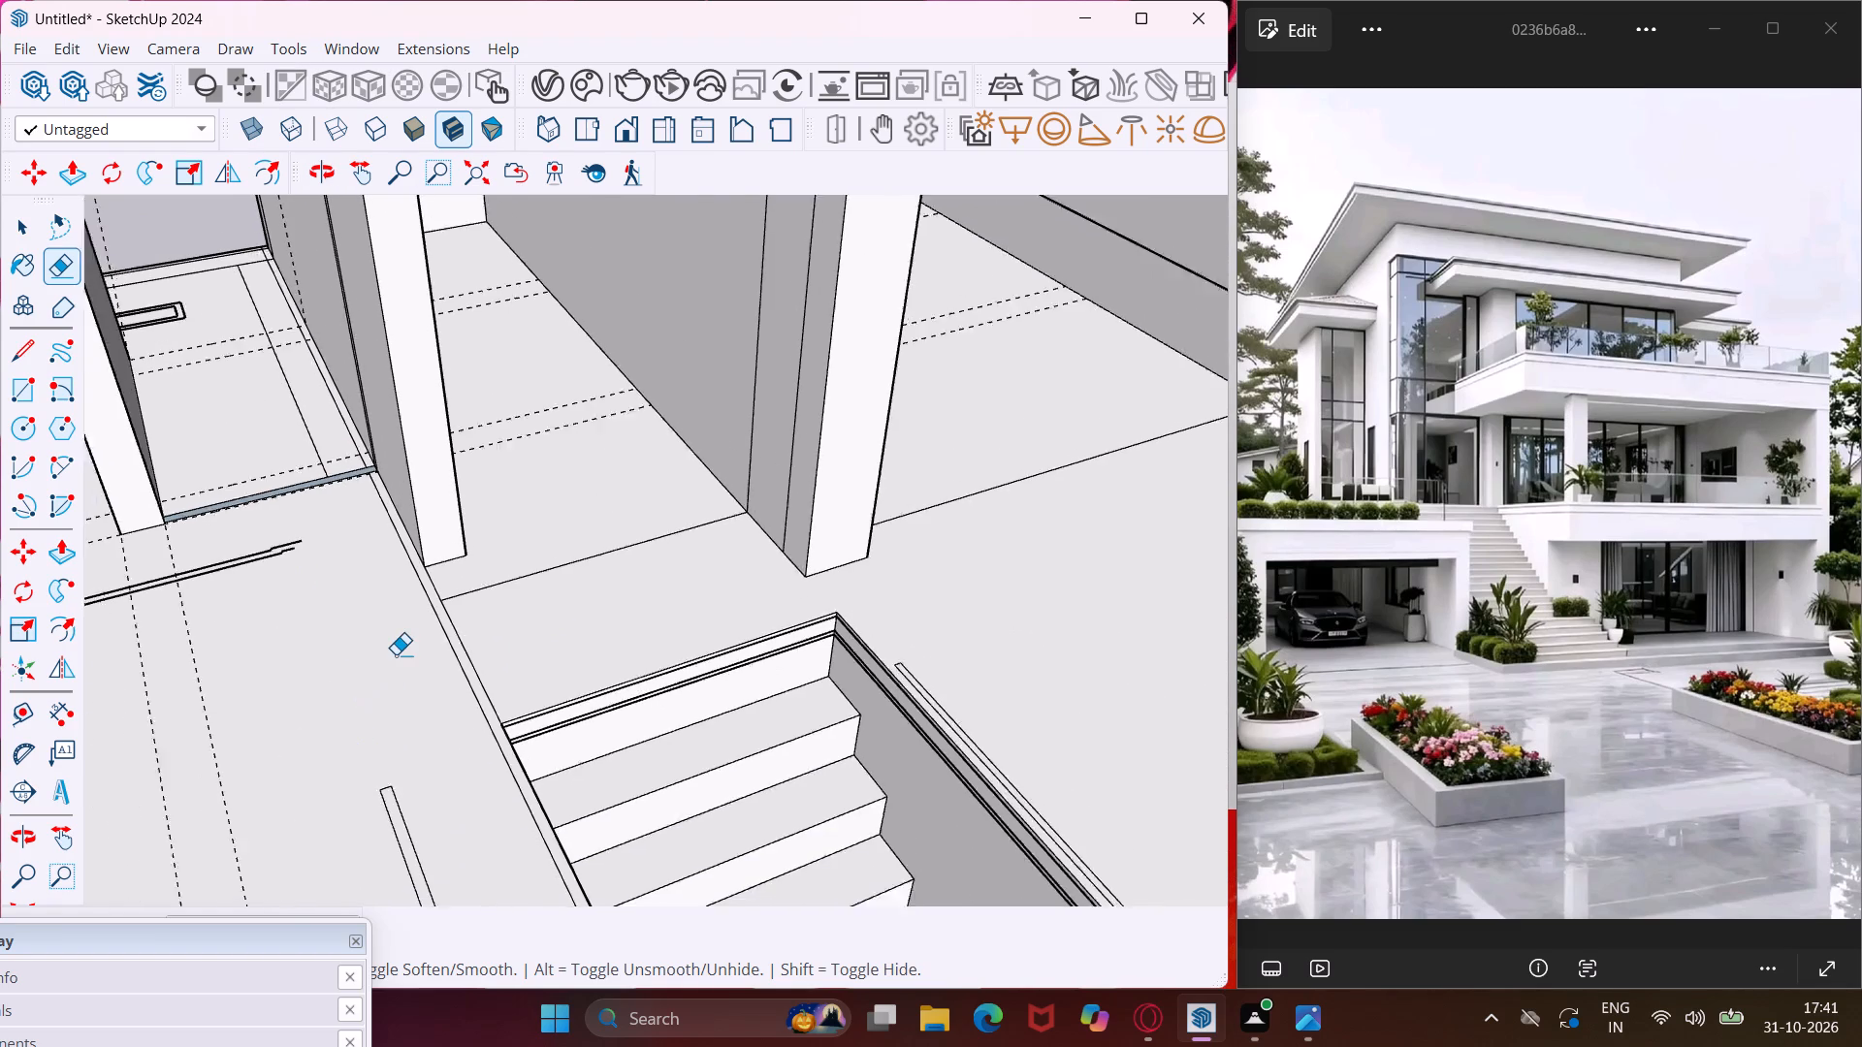
scroll(396, 654, down, 7)
scroll(165, 485, up, 9)
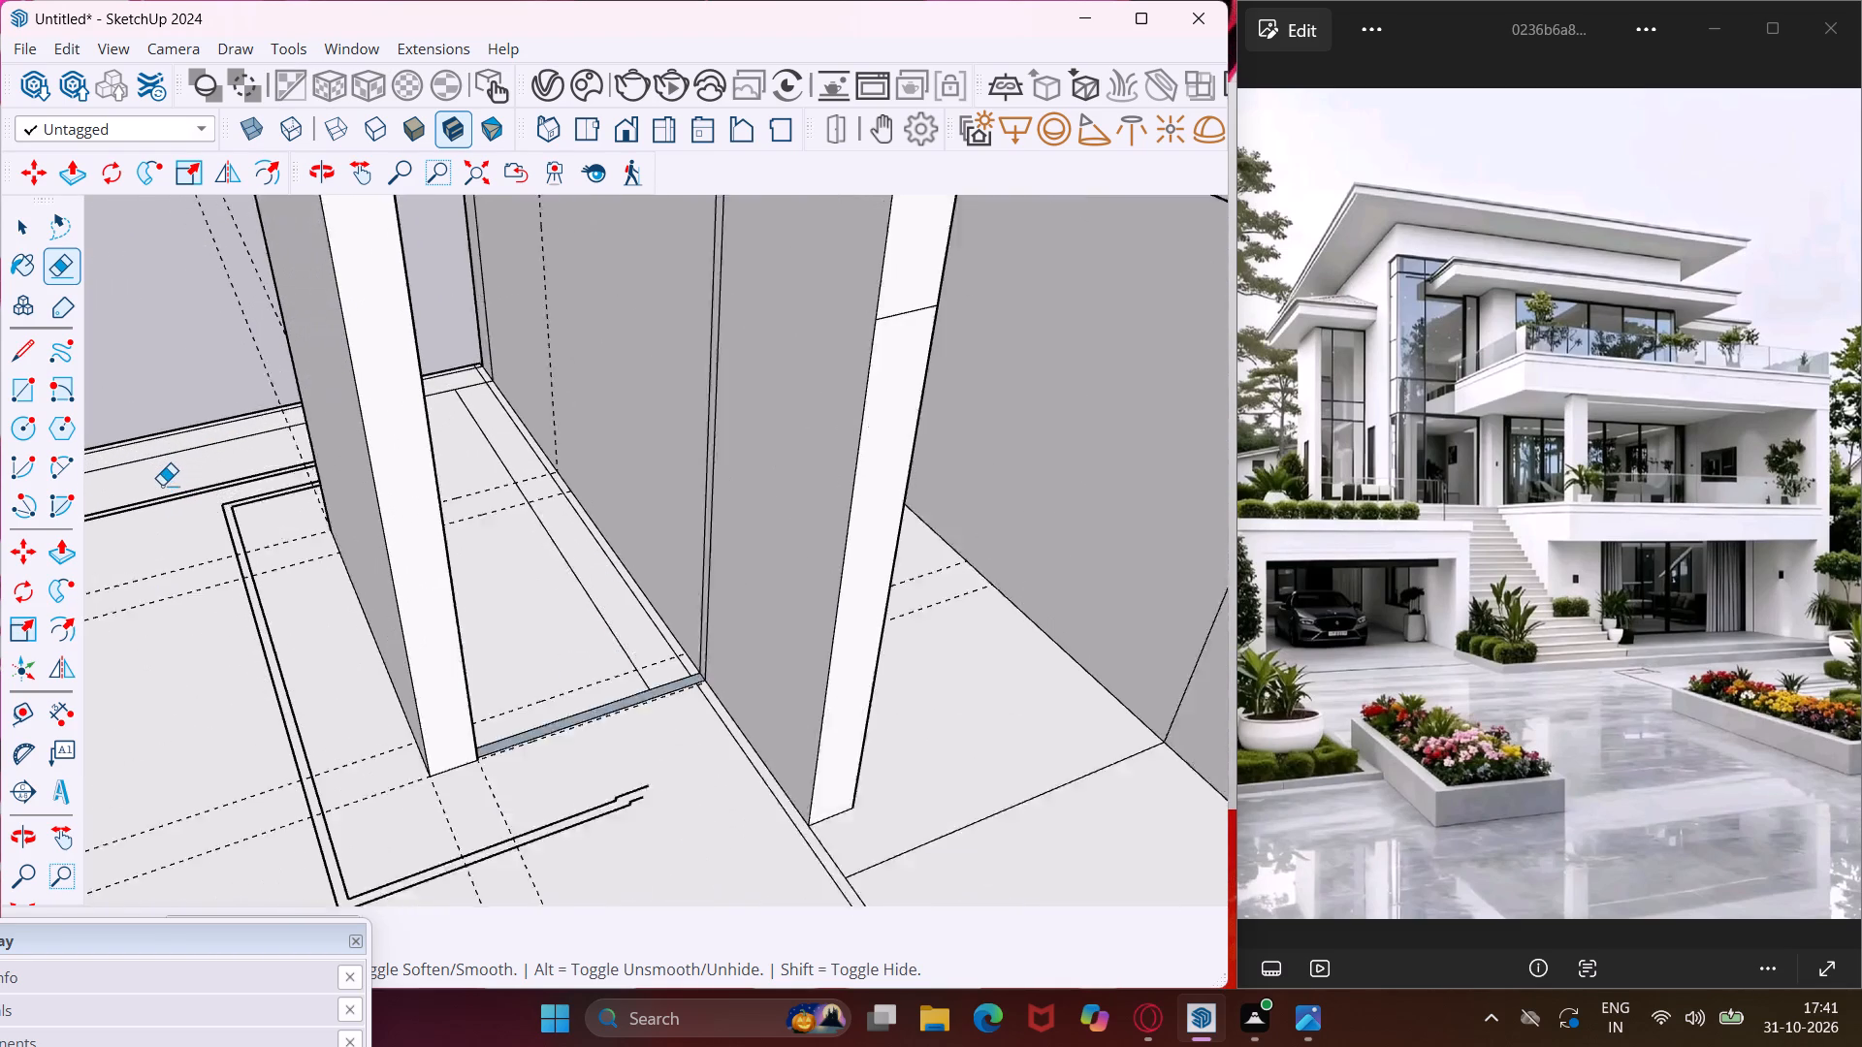
drag(162, 485, 255, 580)
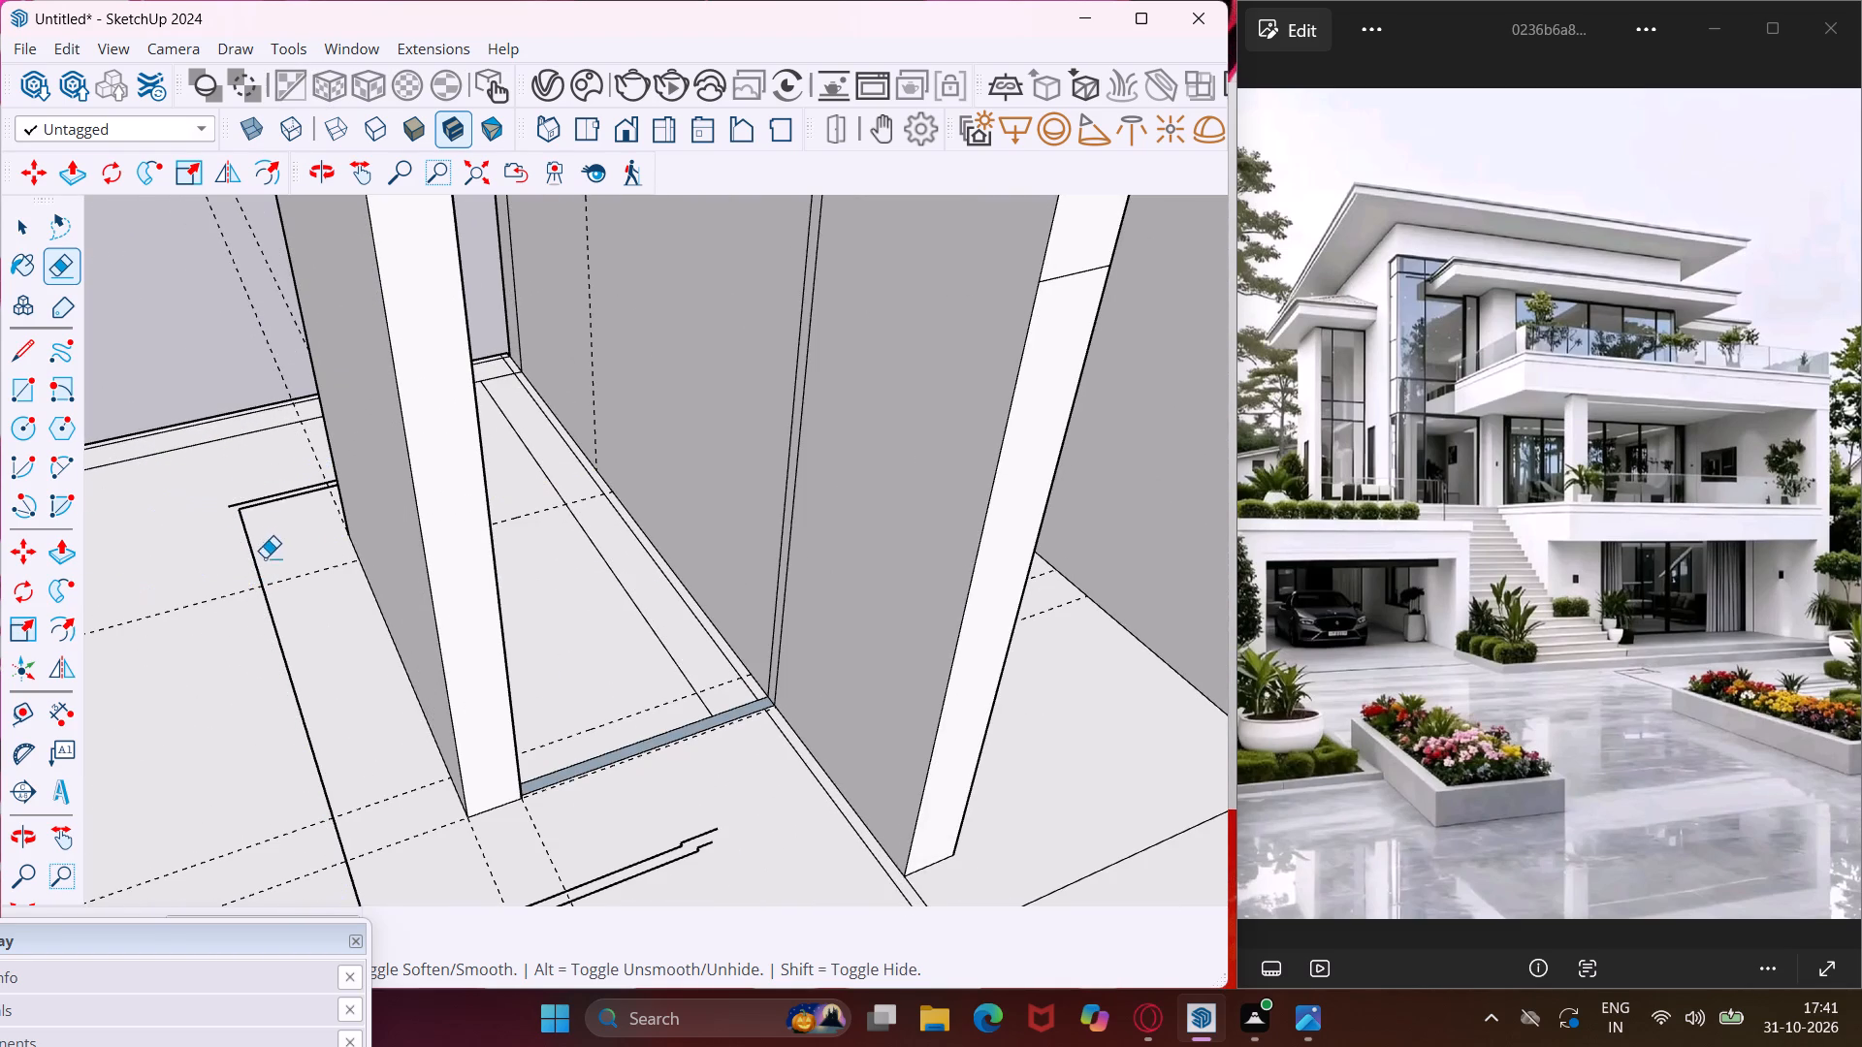
drag(267, 485, 248, 592)
Erase the leftover strip lines and small fragments in front of the tall columns on the garage roof terrace.
scroll(273, 569, down, 3)
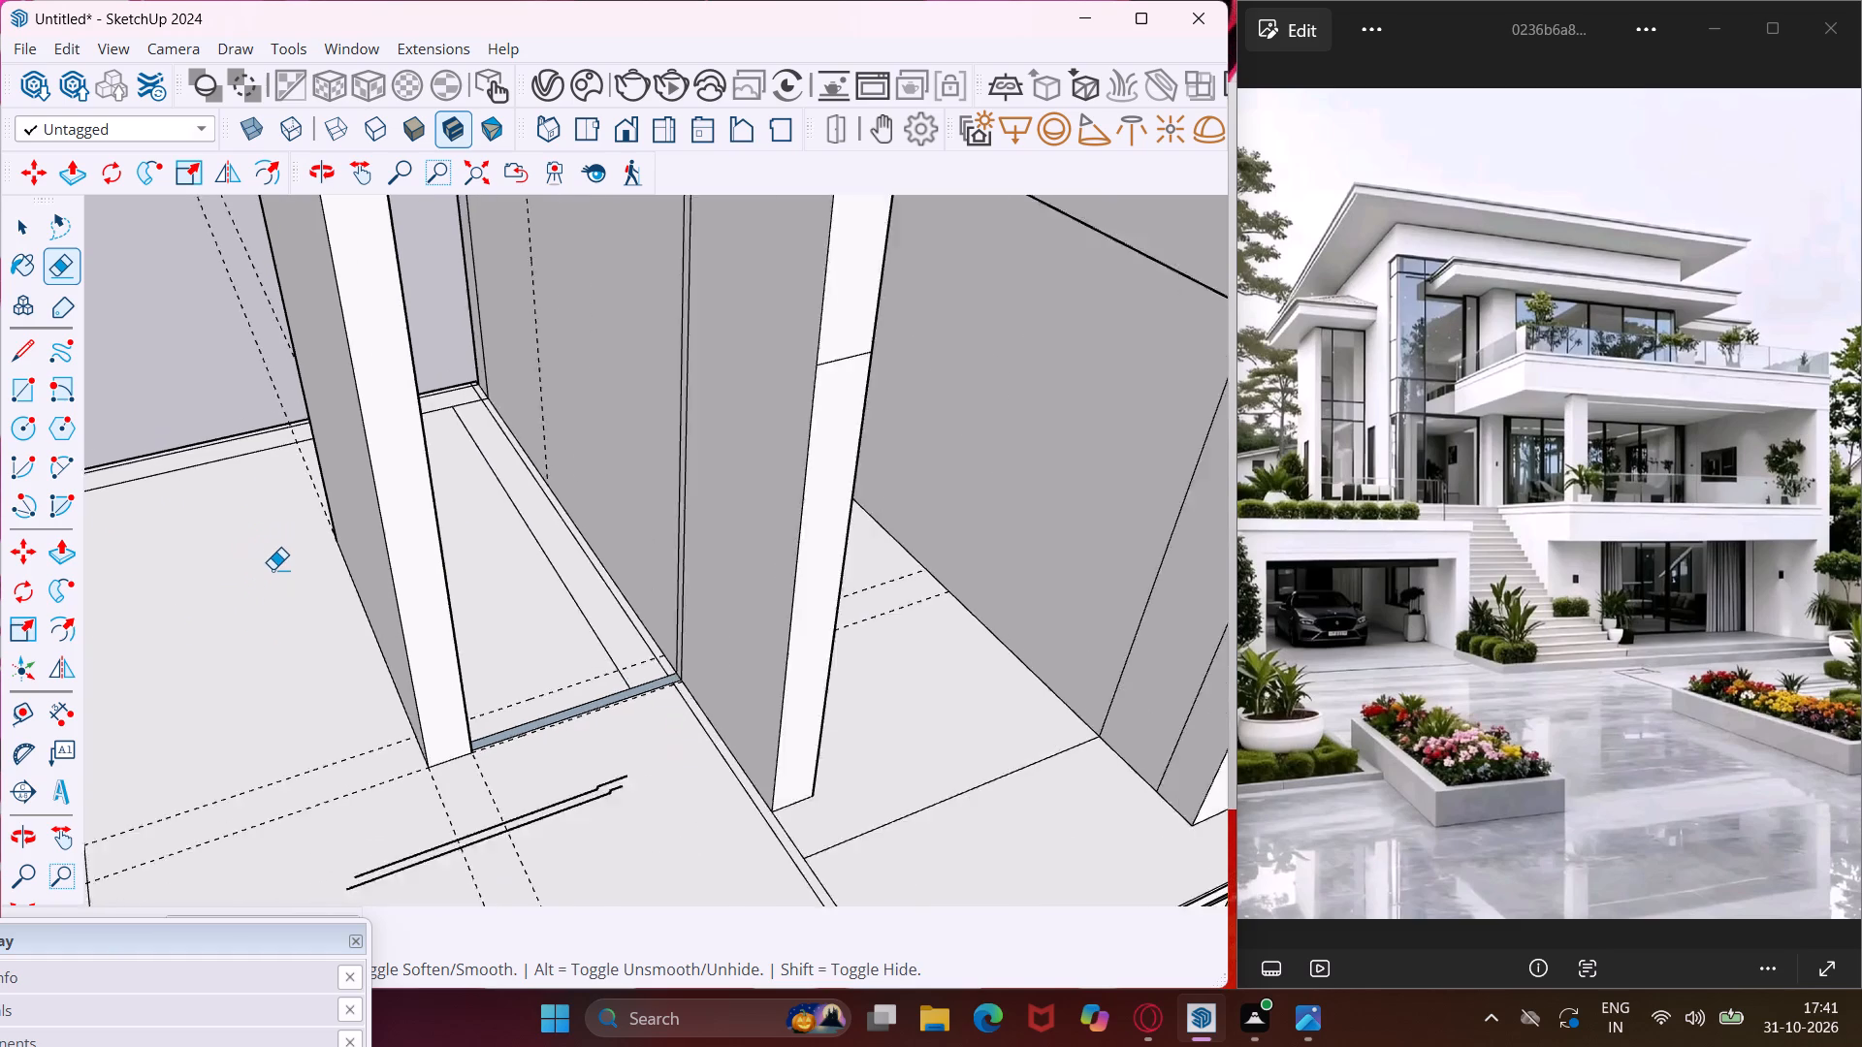
scroll(273, 569, down, 2)
scroll(311, 762, up, 4)
drag(343, 764, 395, 840)
drag(604, 698, 622, 720)
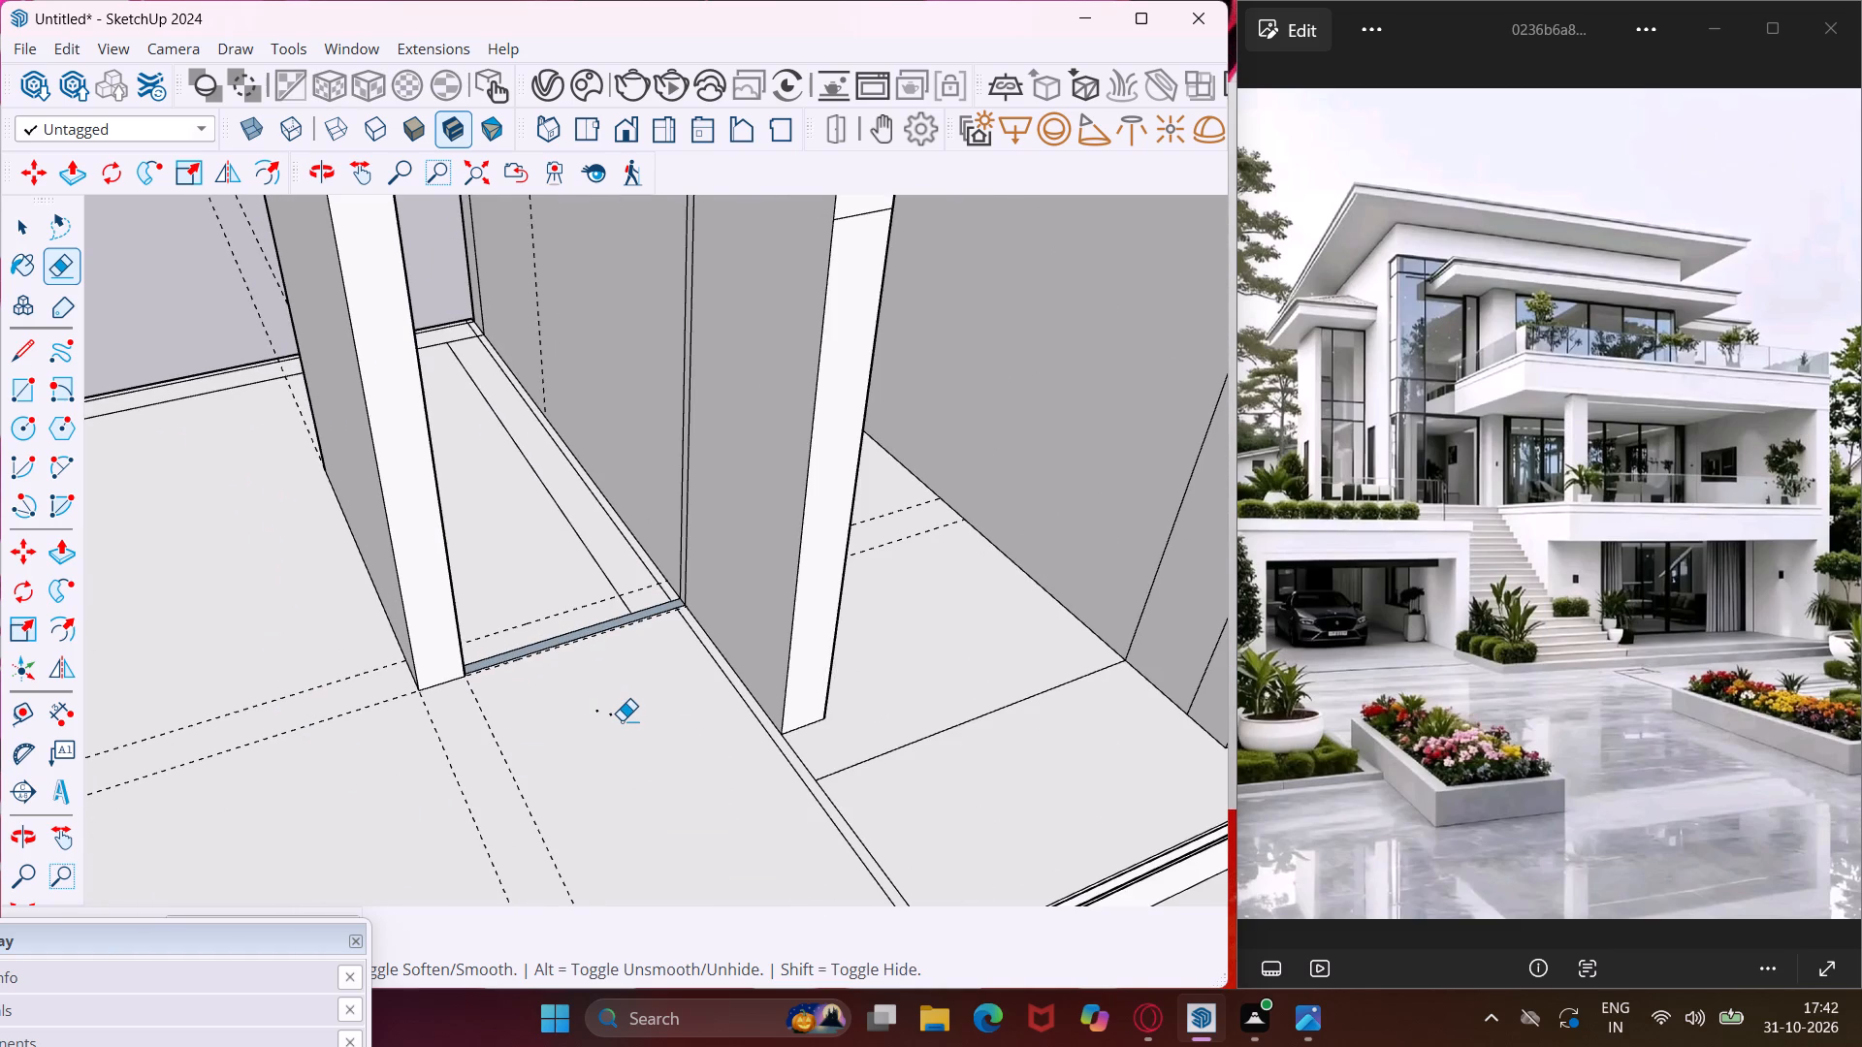
scroll(622, 720, up, 7)
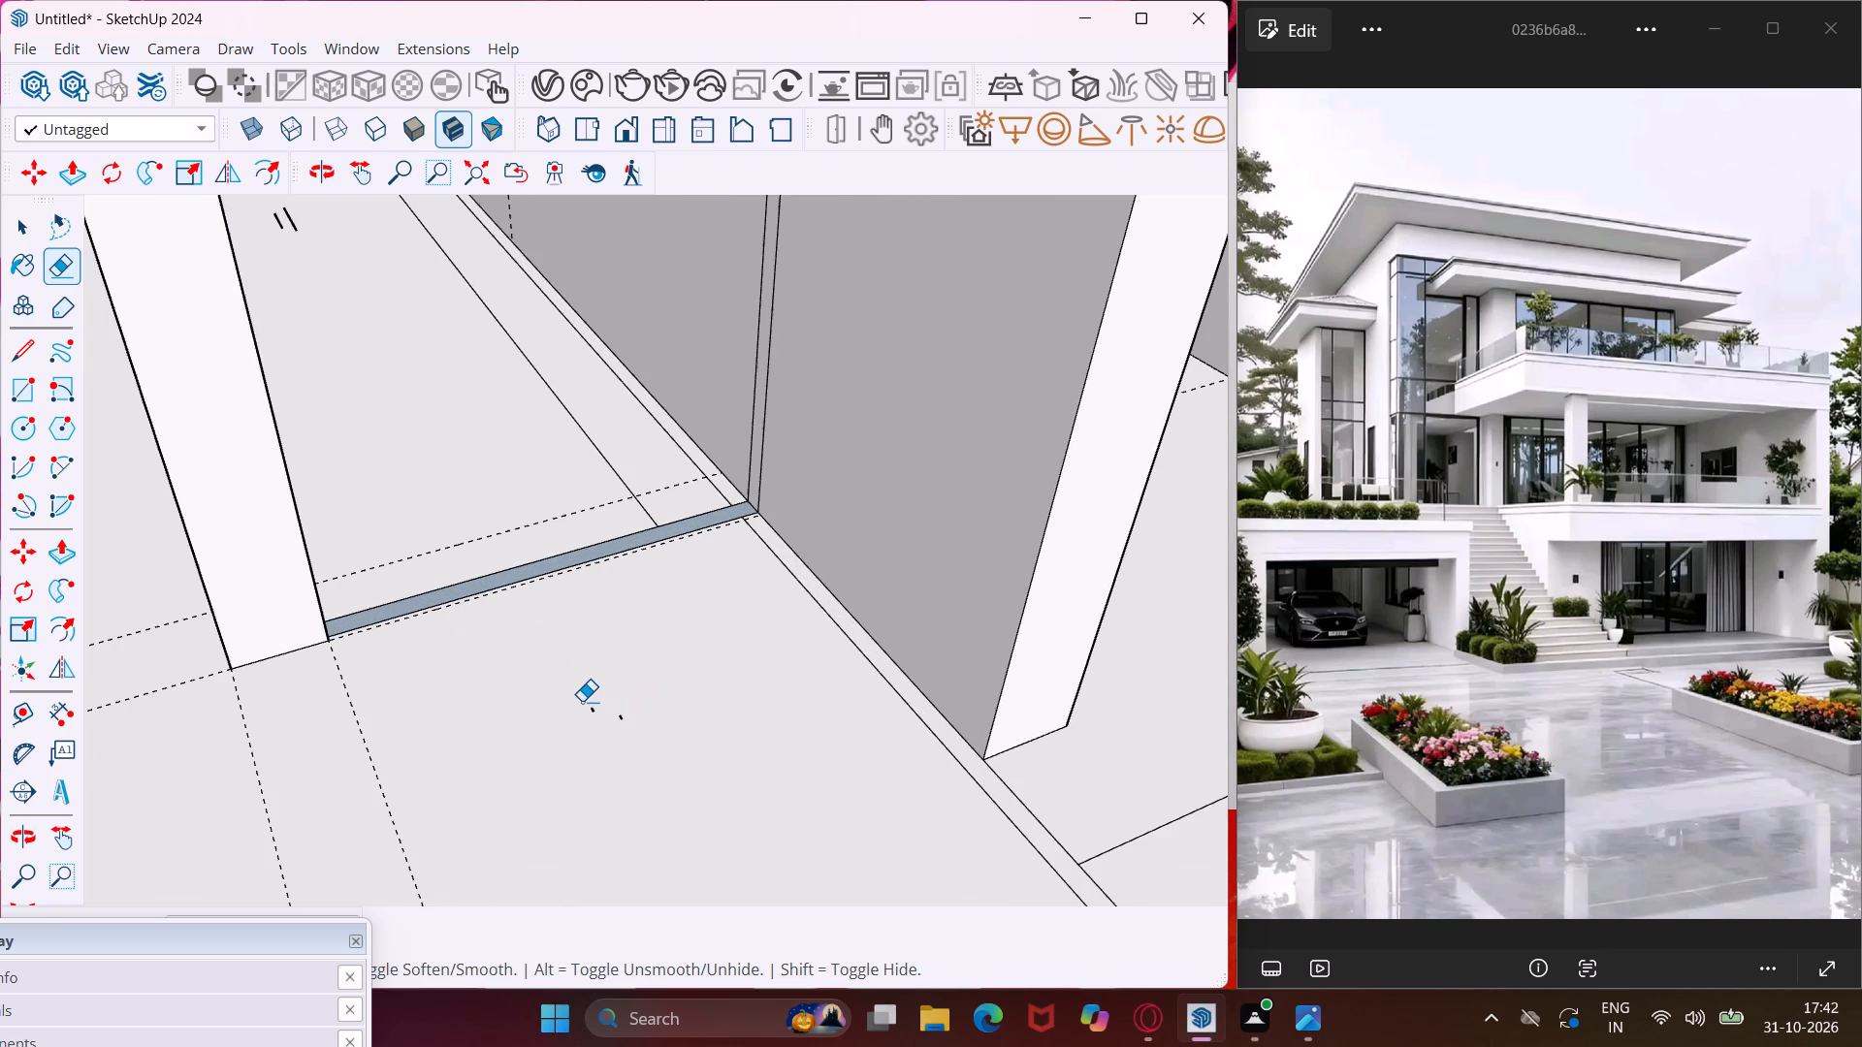
drag(584, 713, 665, 709)
drag(626, 720, 611, 719)
Delete all the construction guides from the model.
key(Escape)
key(space)
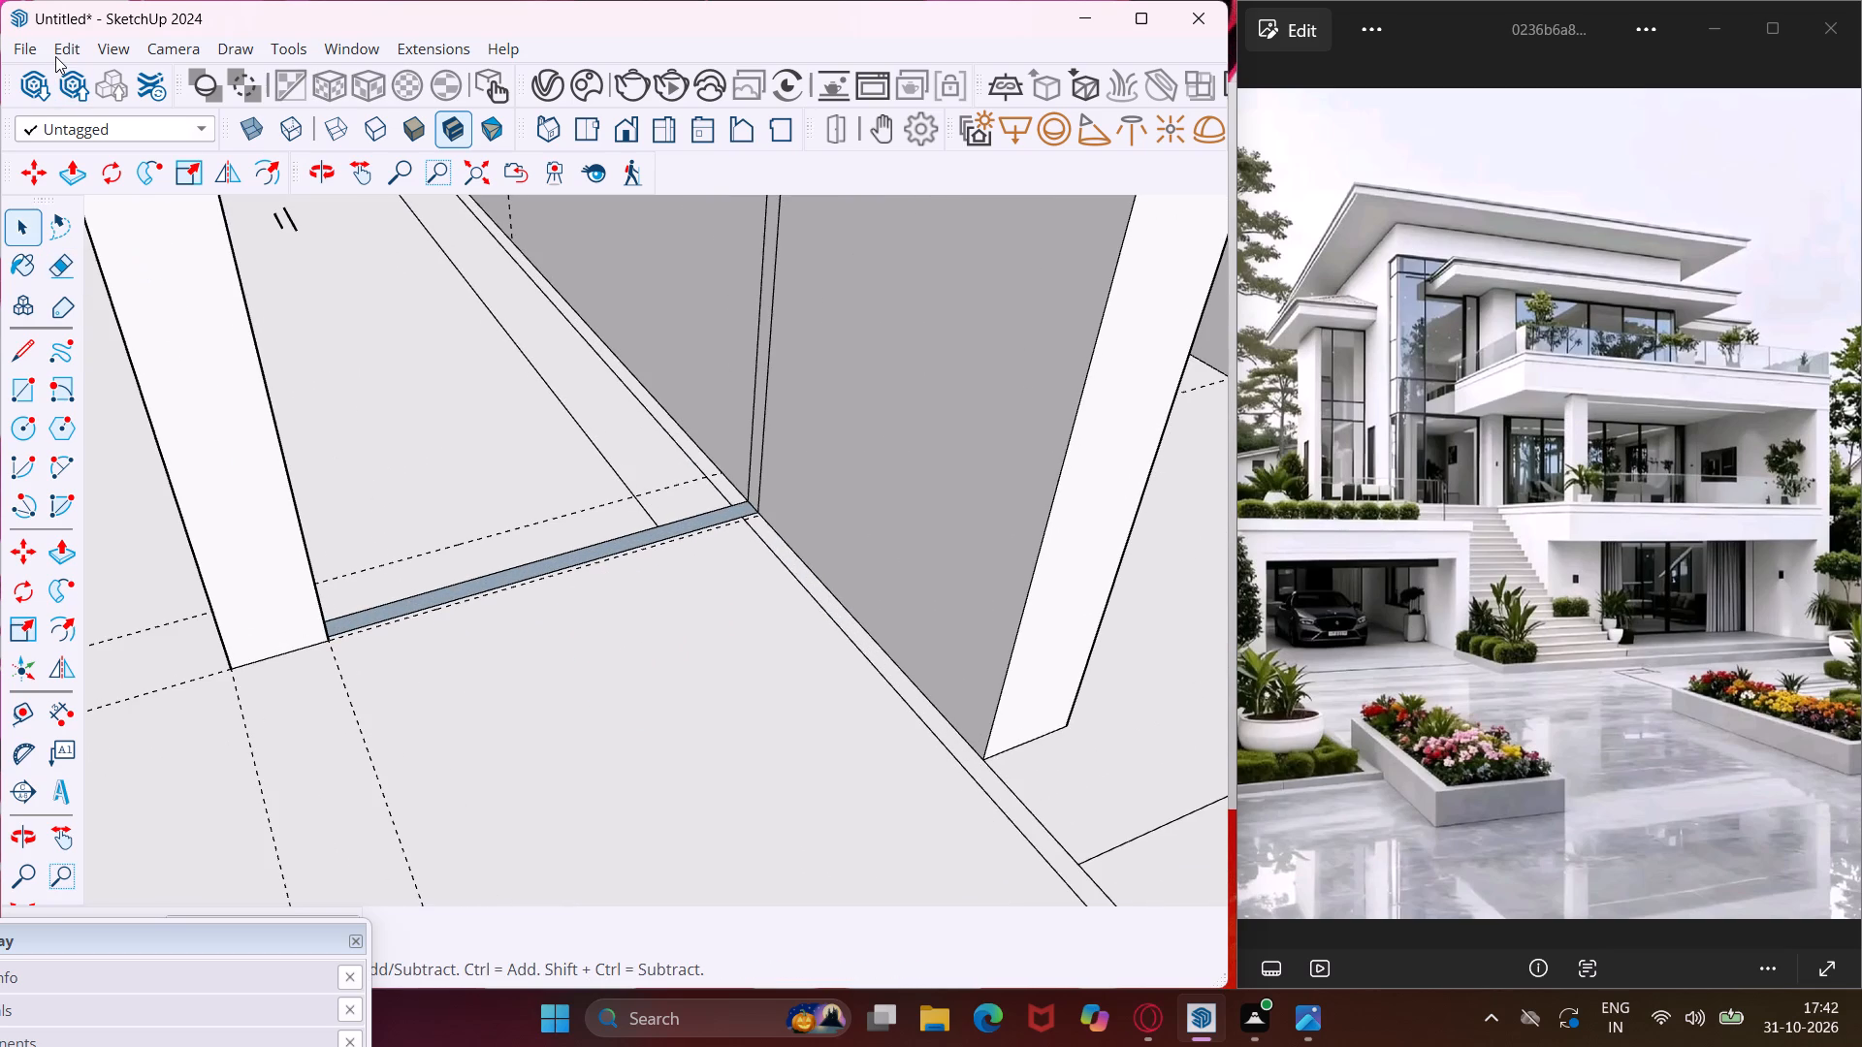
click(61, 45)
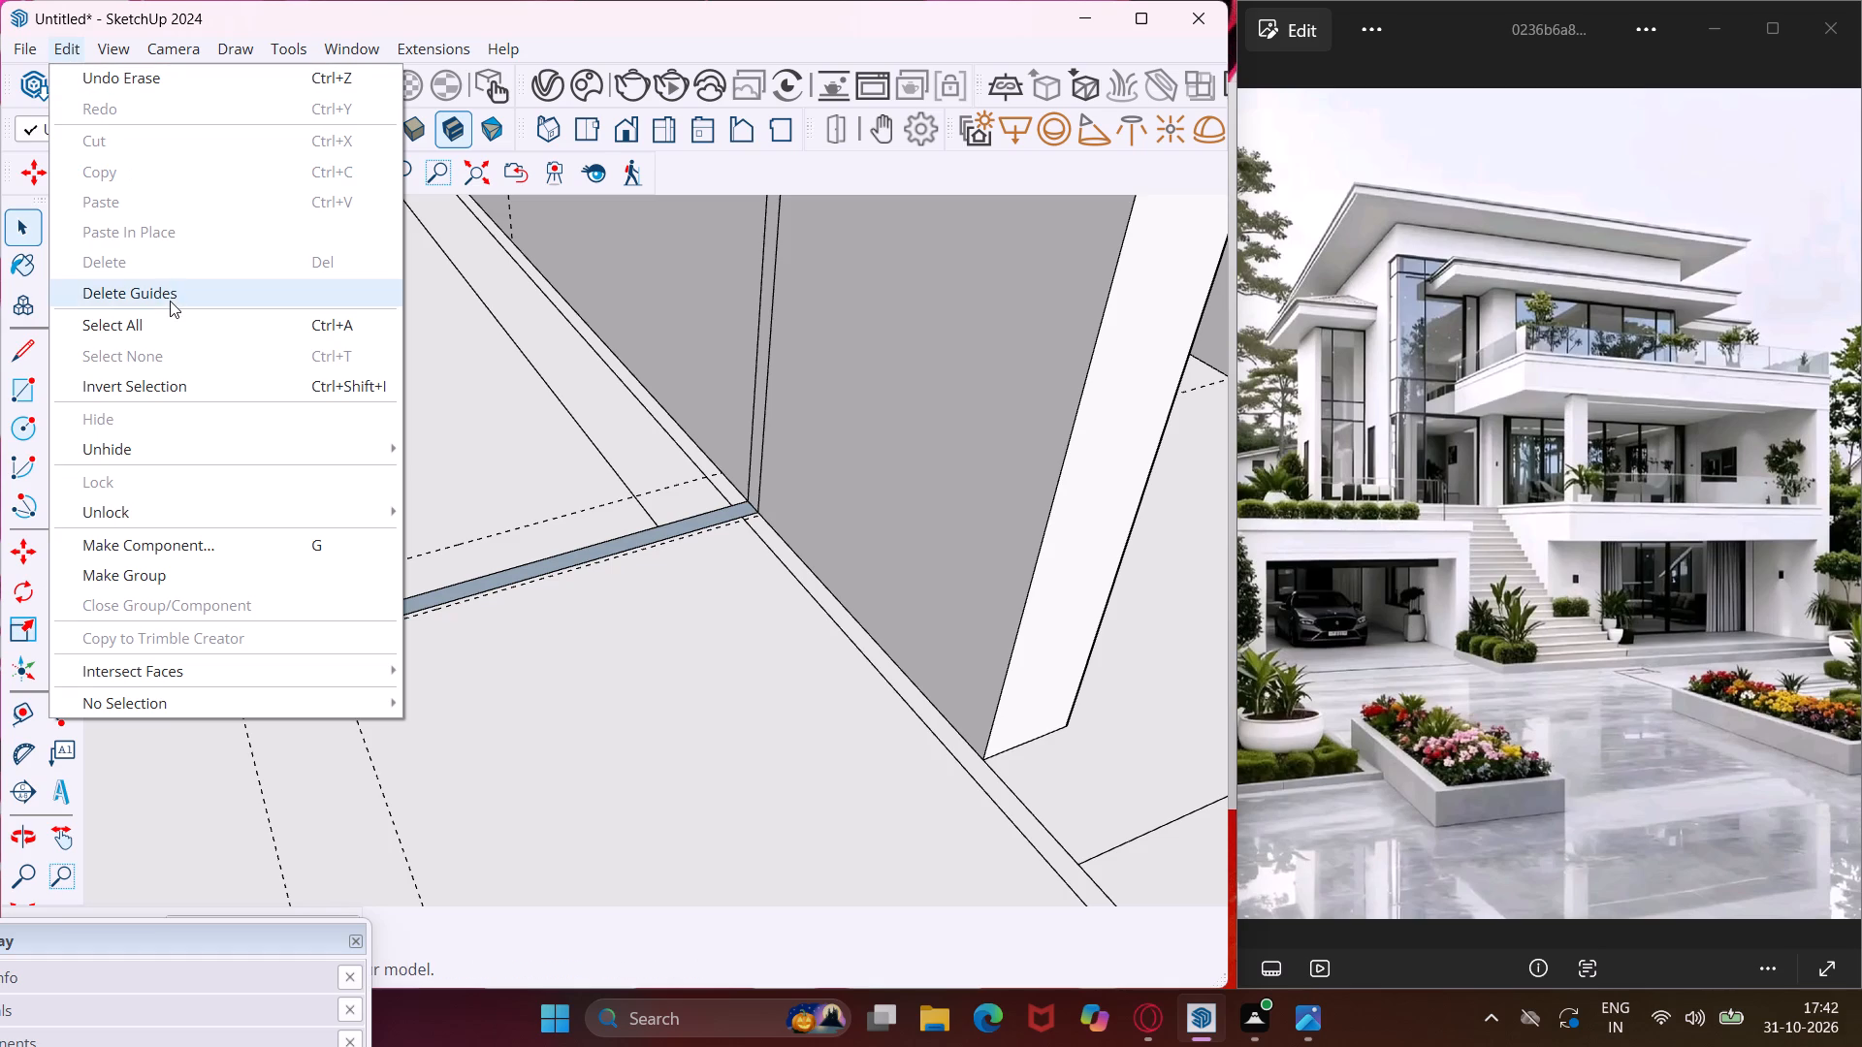
click(170, 301)
Select the upper terrace floor above the room beside the stairs and offset its outline inward.
scroll(489, 507, down, 12)
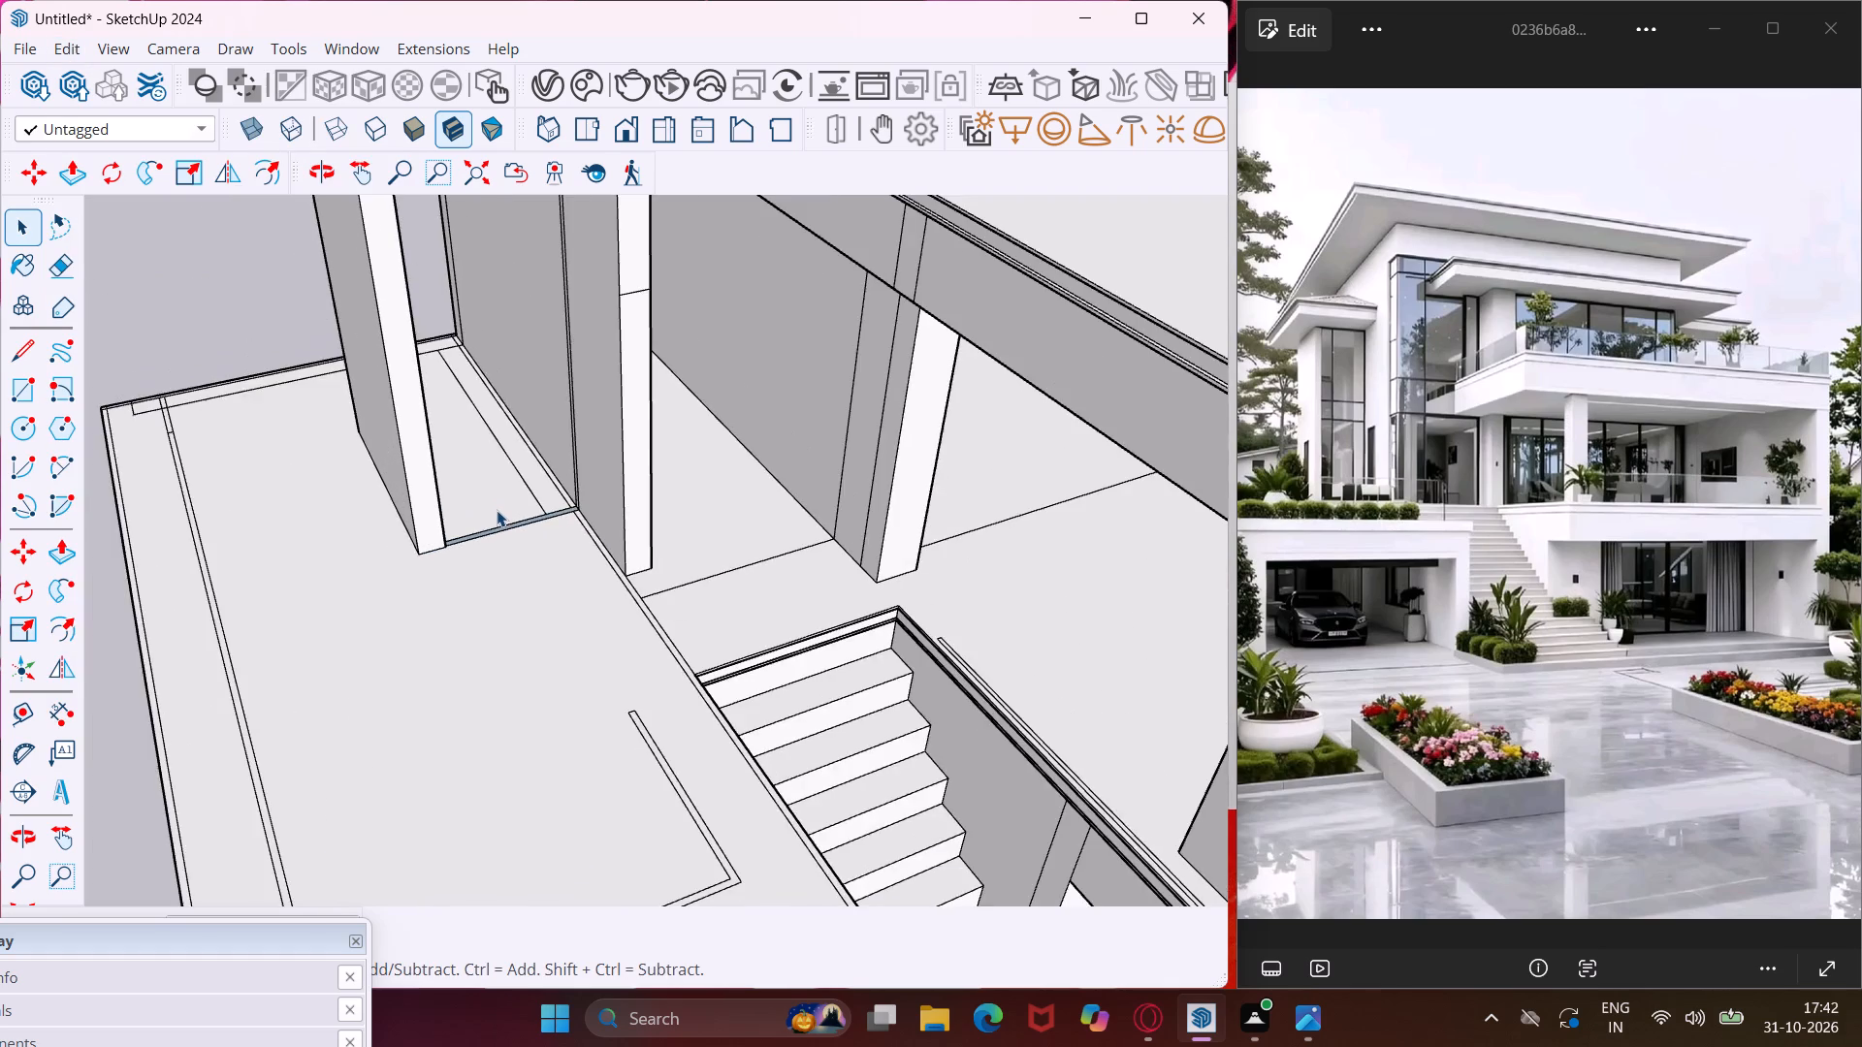
scroll(497, 510, down, 10)
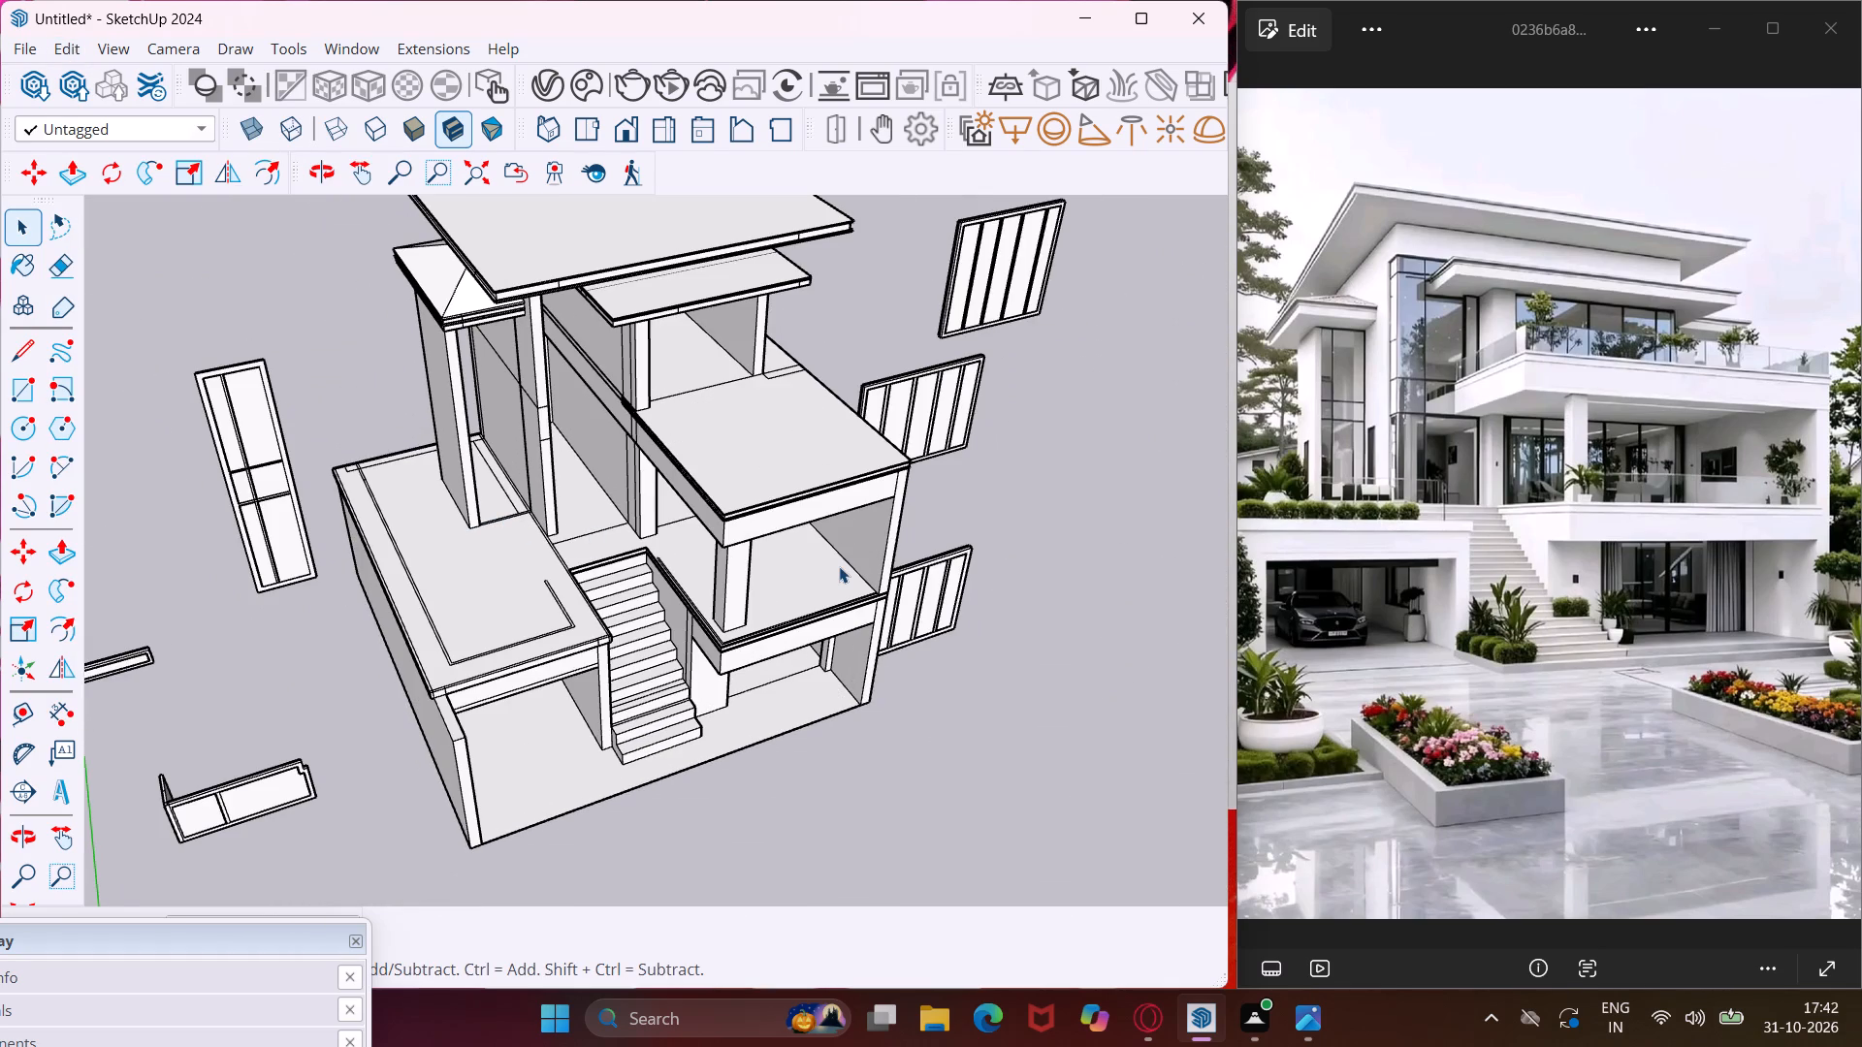
scroll(839, 459, up, 11)
middle_drag(839, 459, 841, 473)
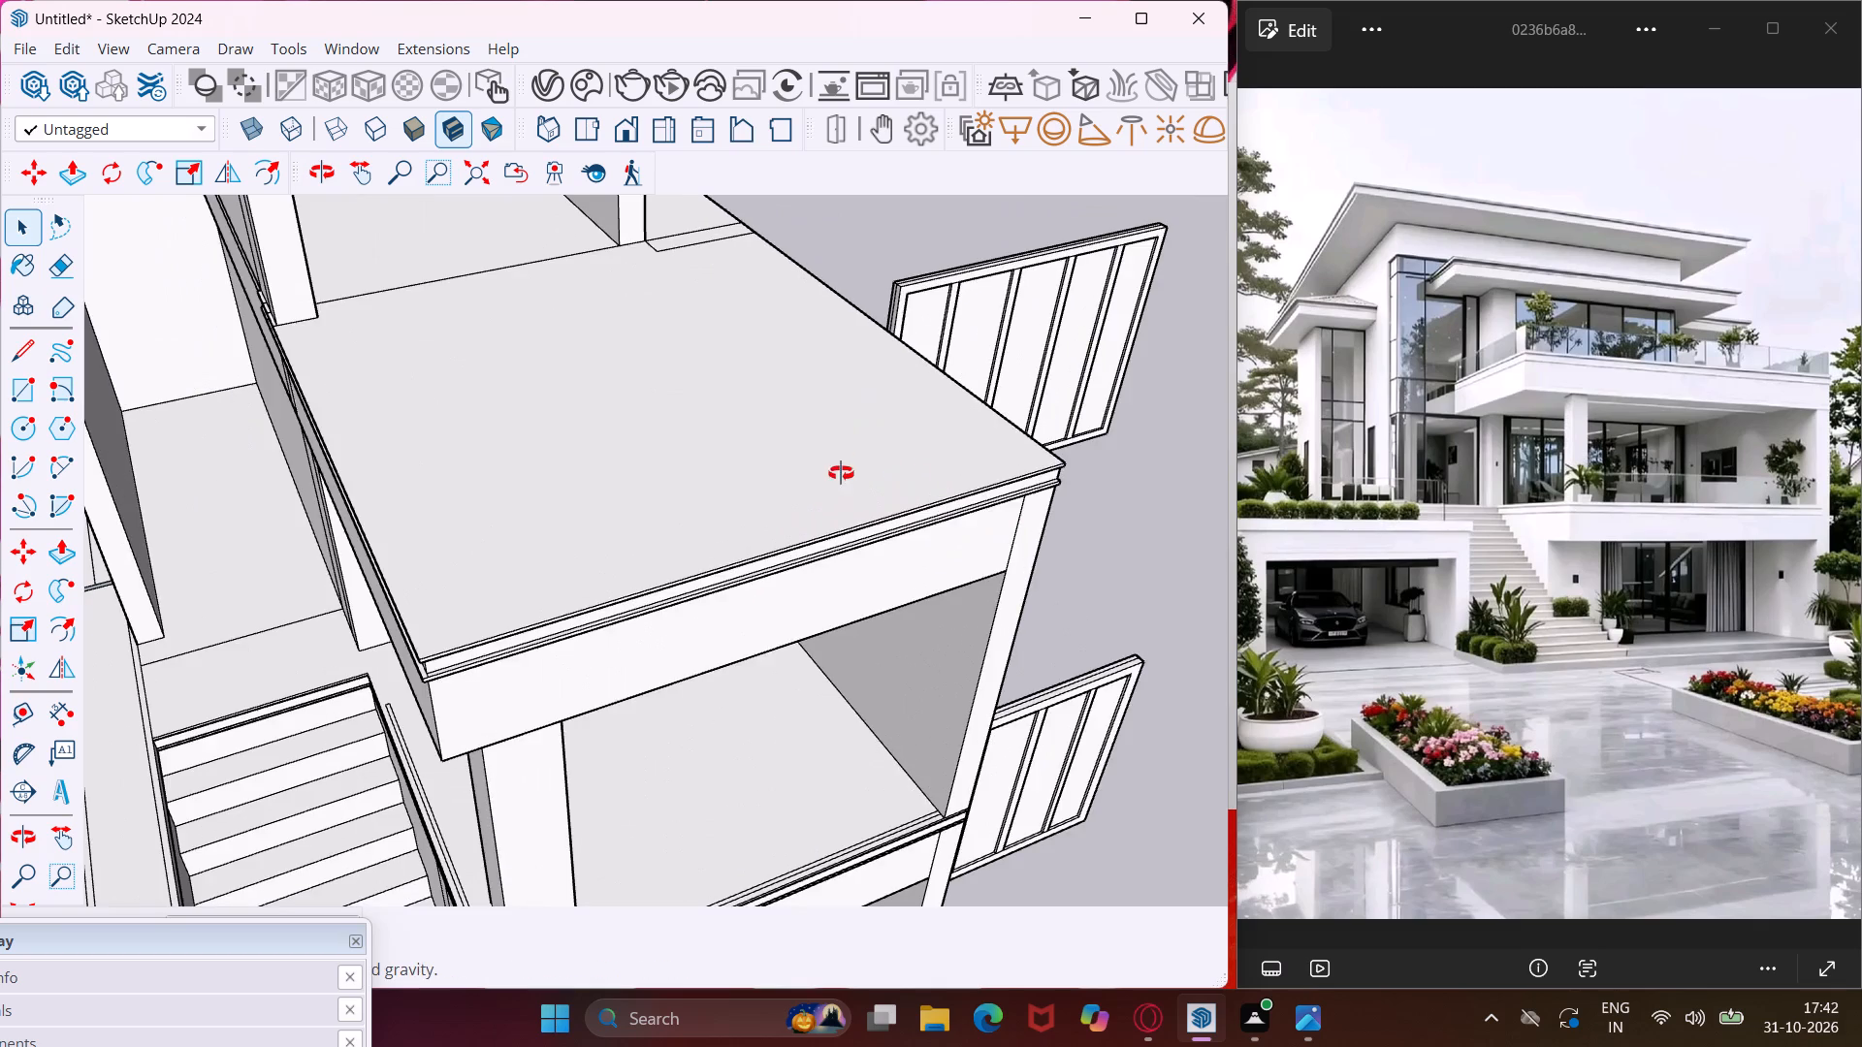
middle_drag(841, 473, 845, 528)
scroll(814, 553, up, 4)
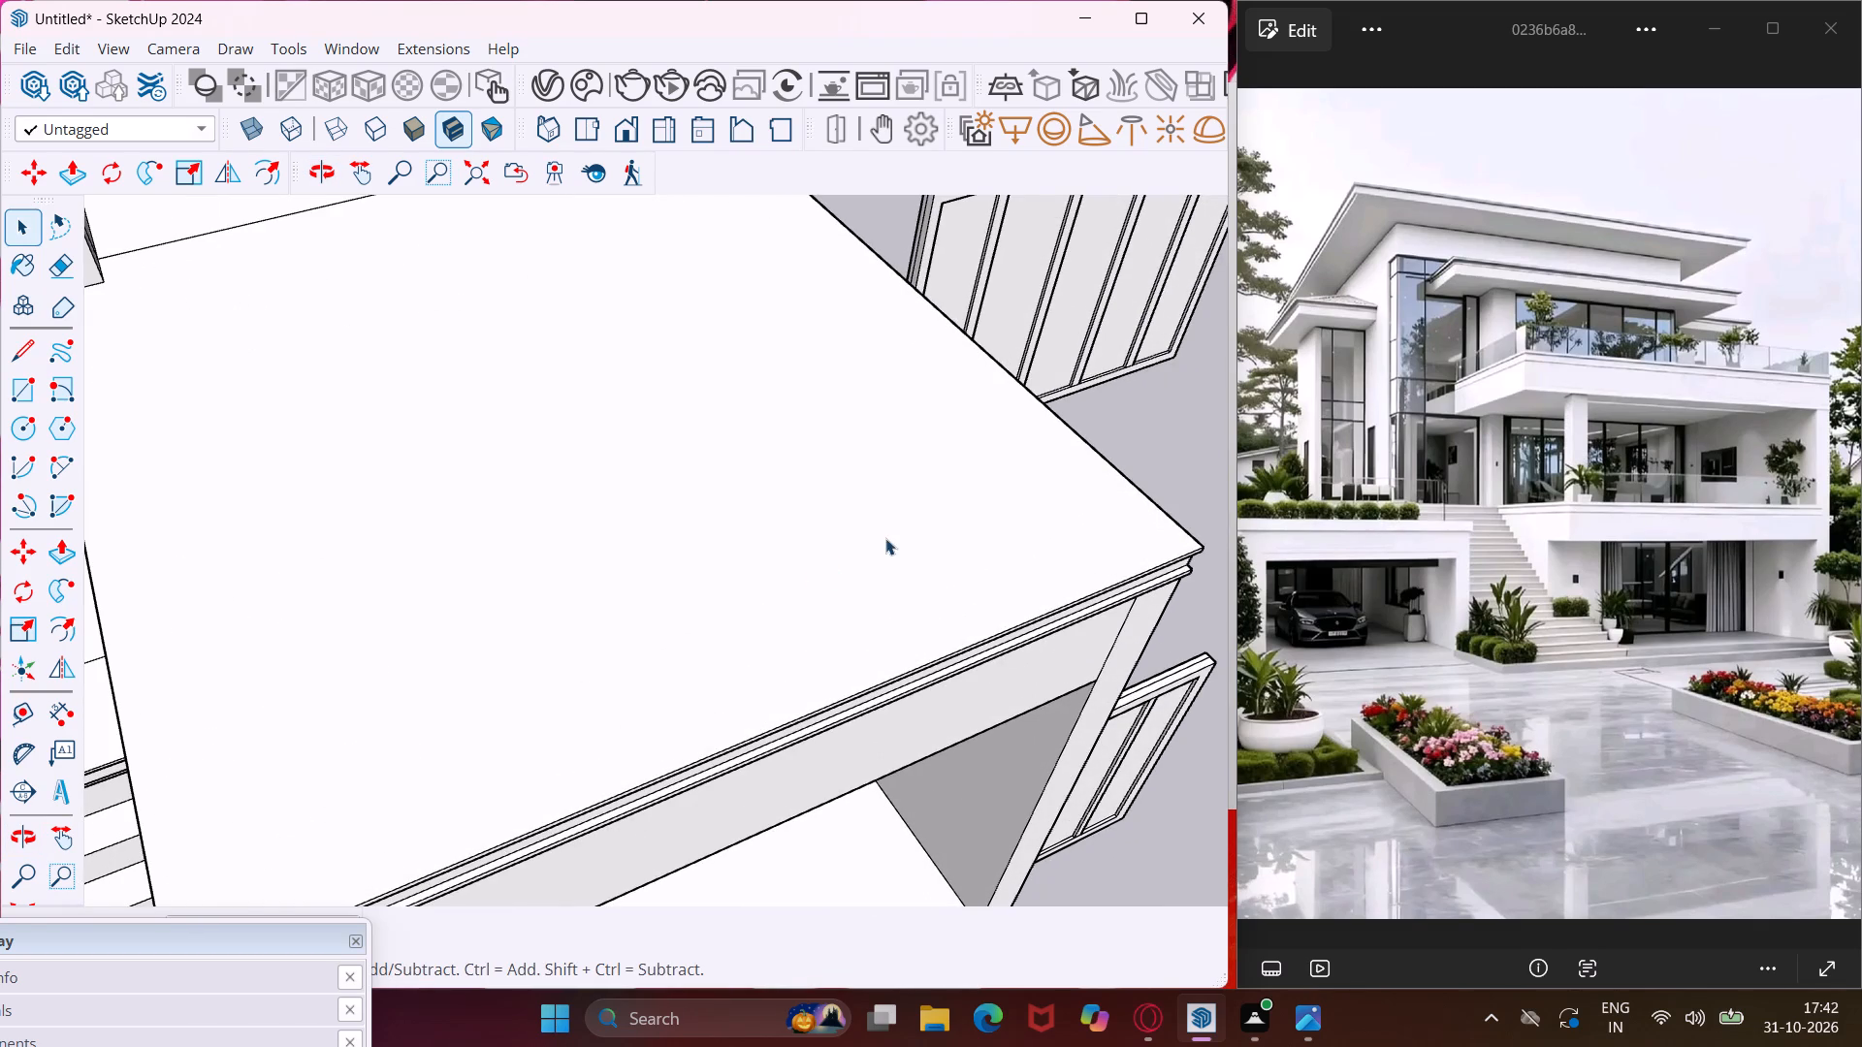
middle_drag(885, 538, 561, 591)
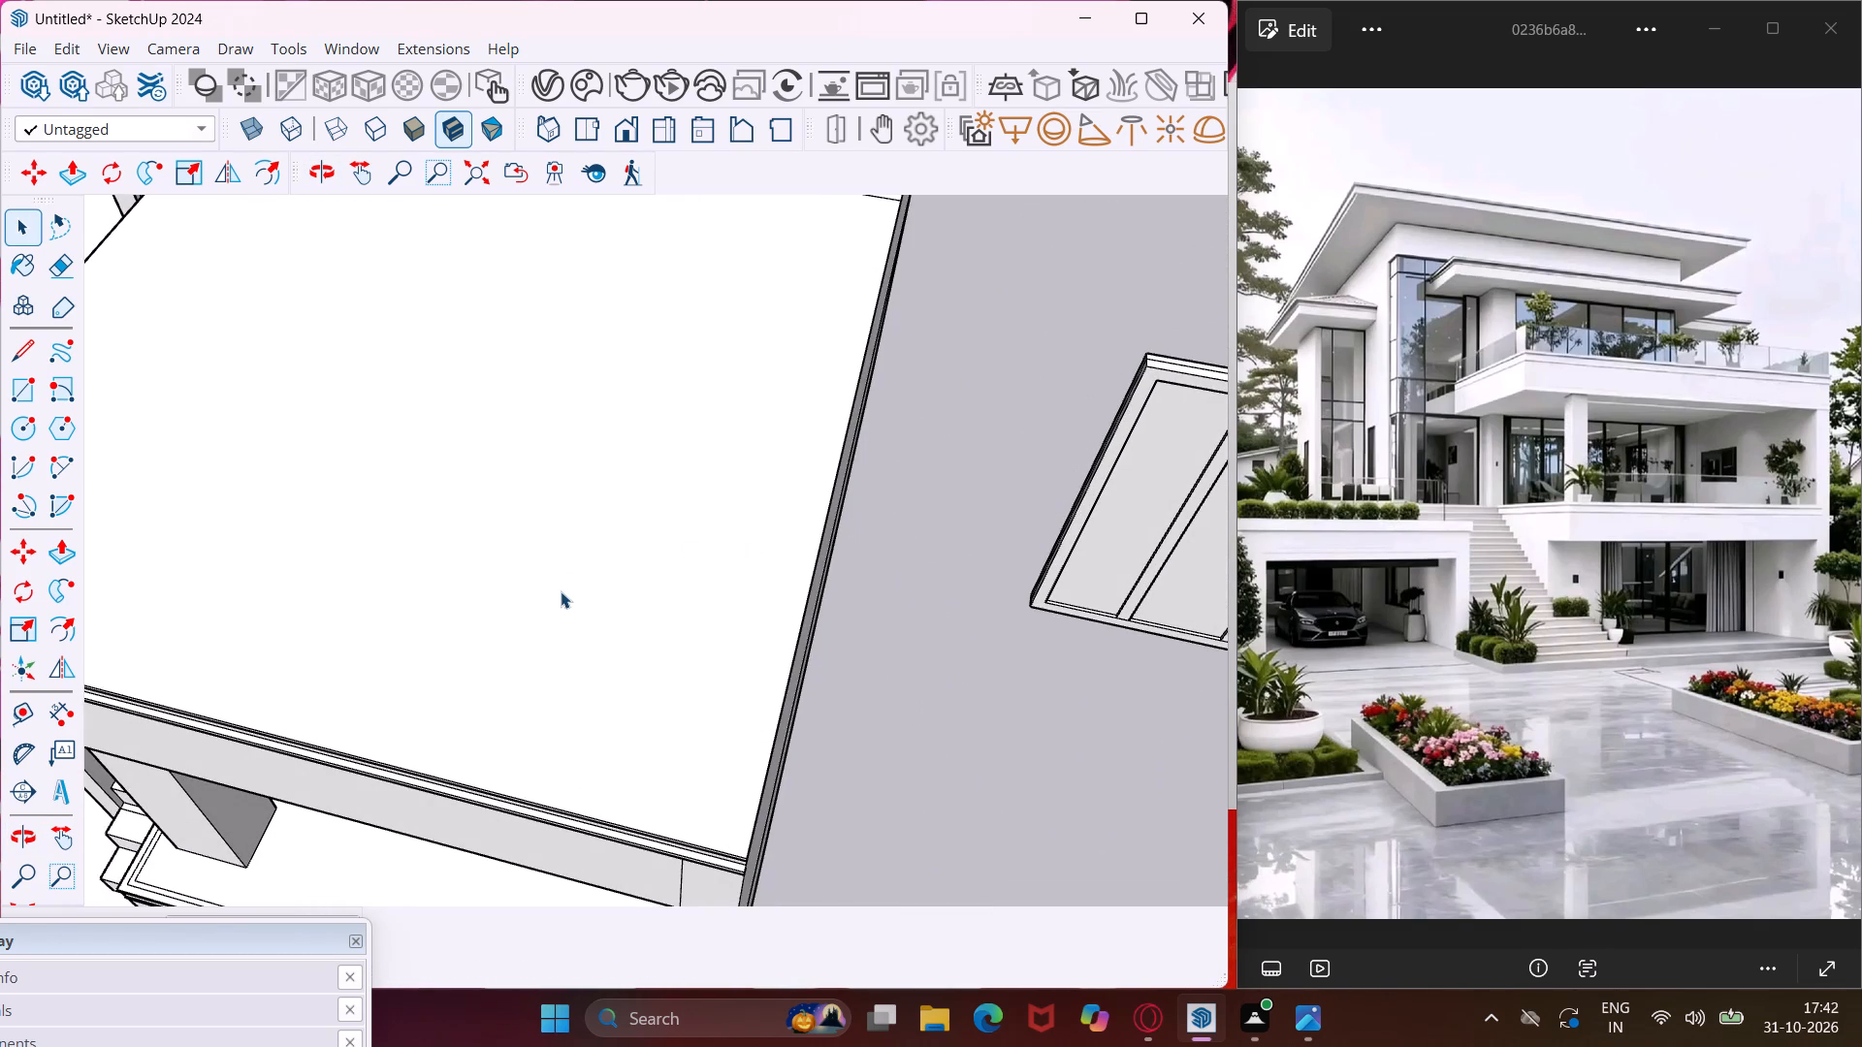
click(561, 591)
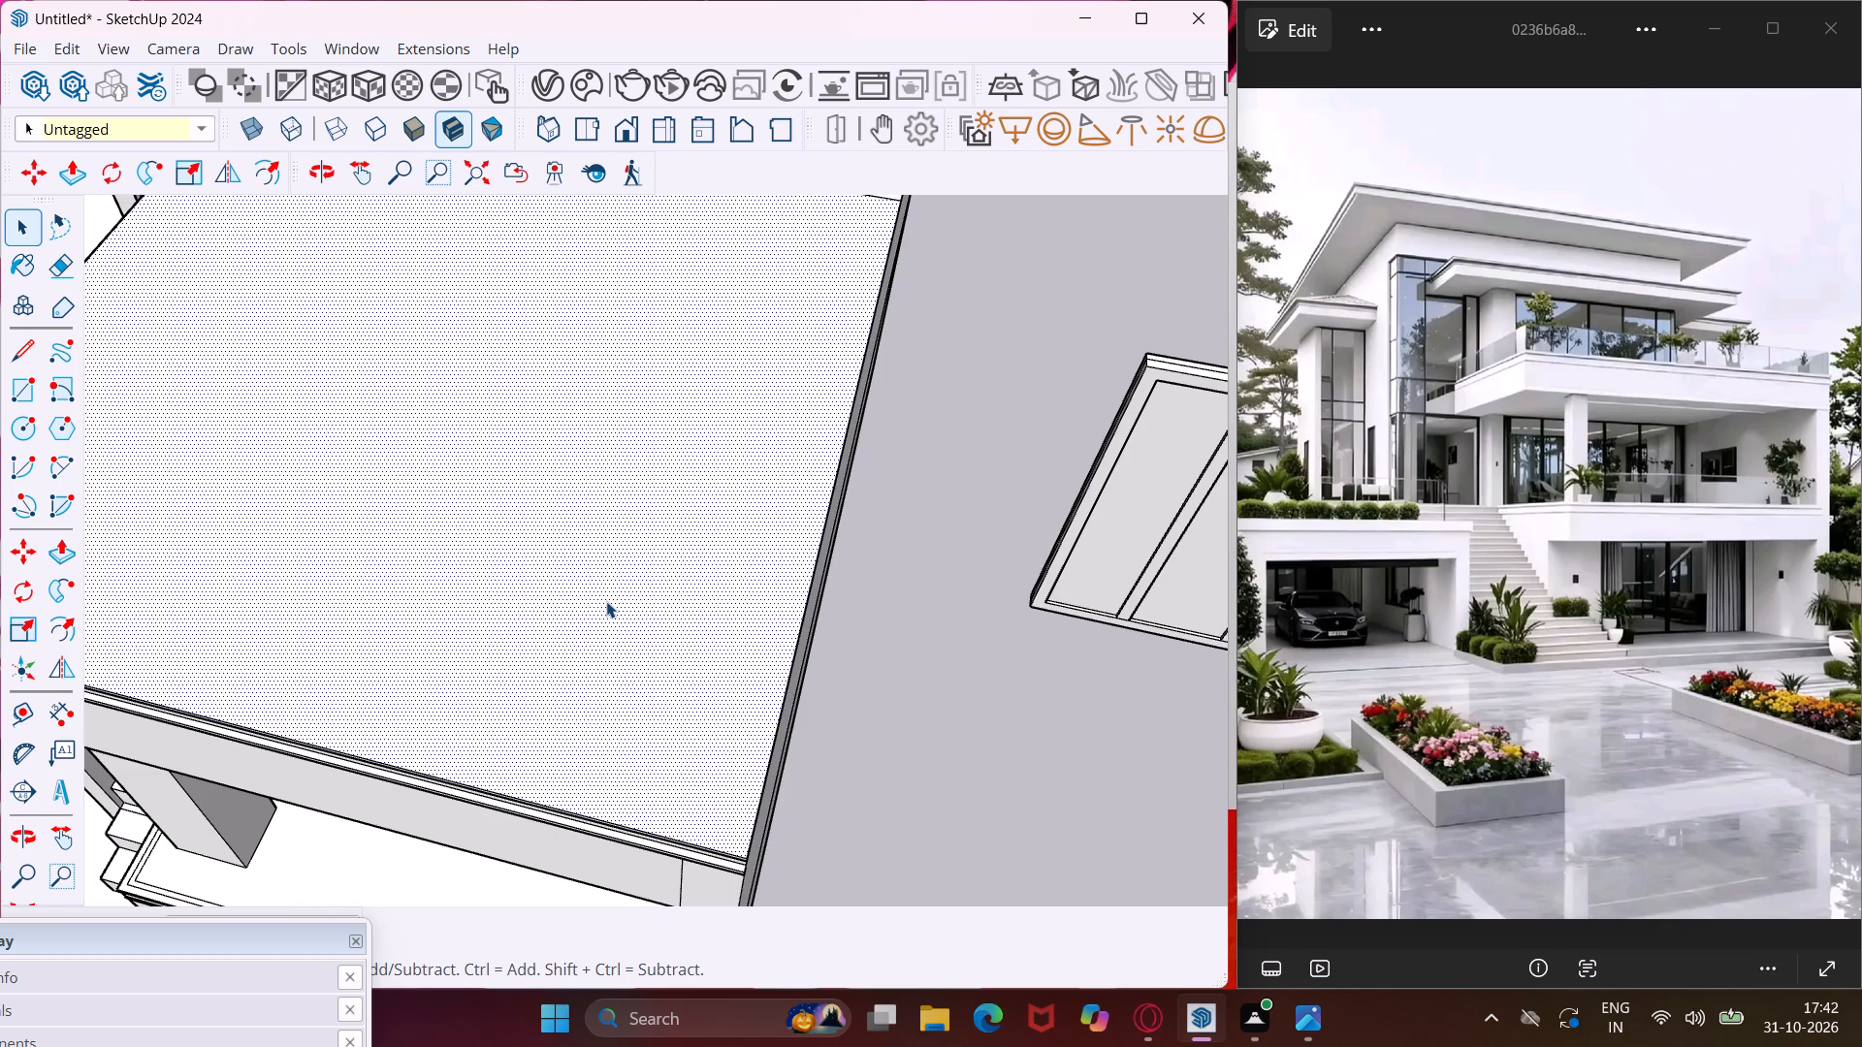
key(Escape)
key(space)
middle_drag(606, 601, 487, 630)
scroll(486, 630, down, 5)
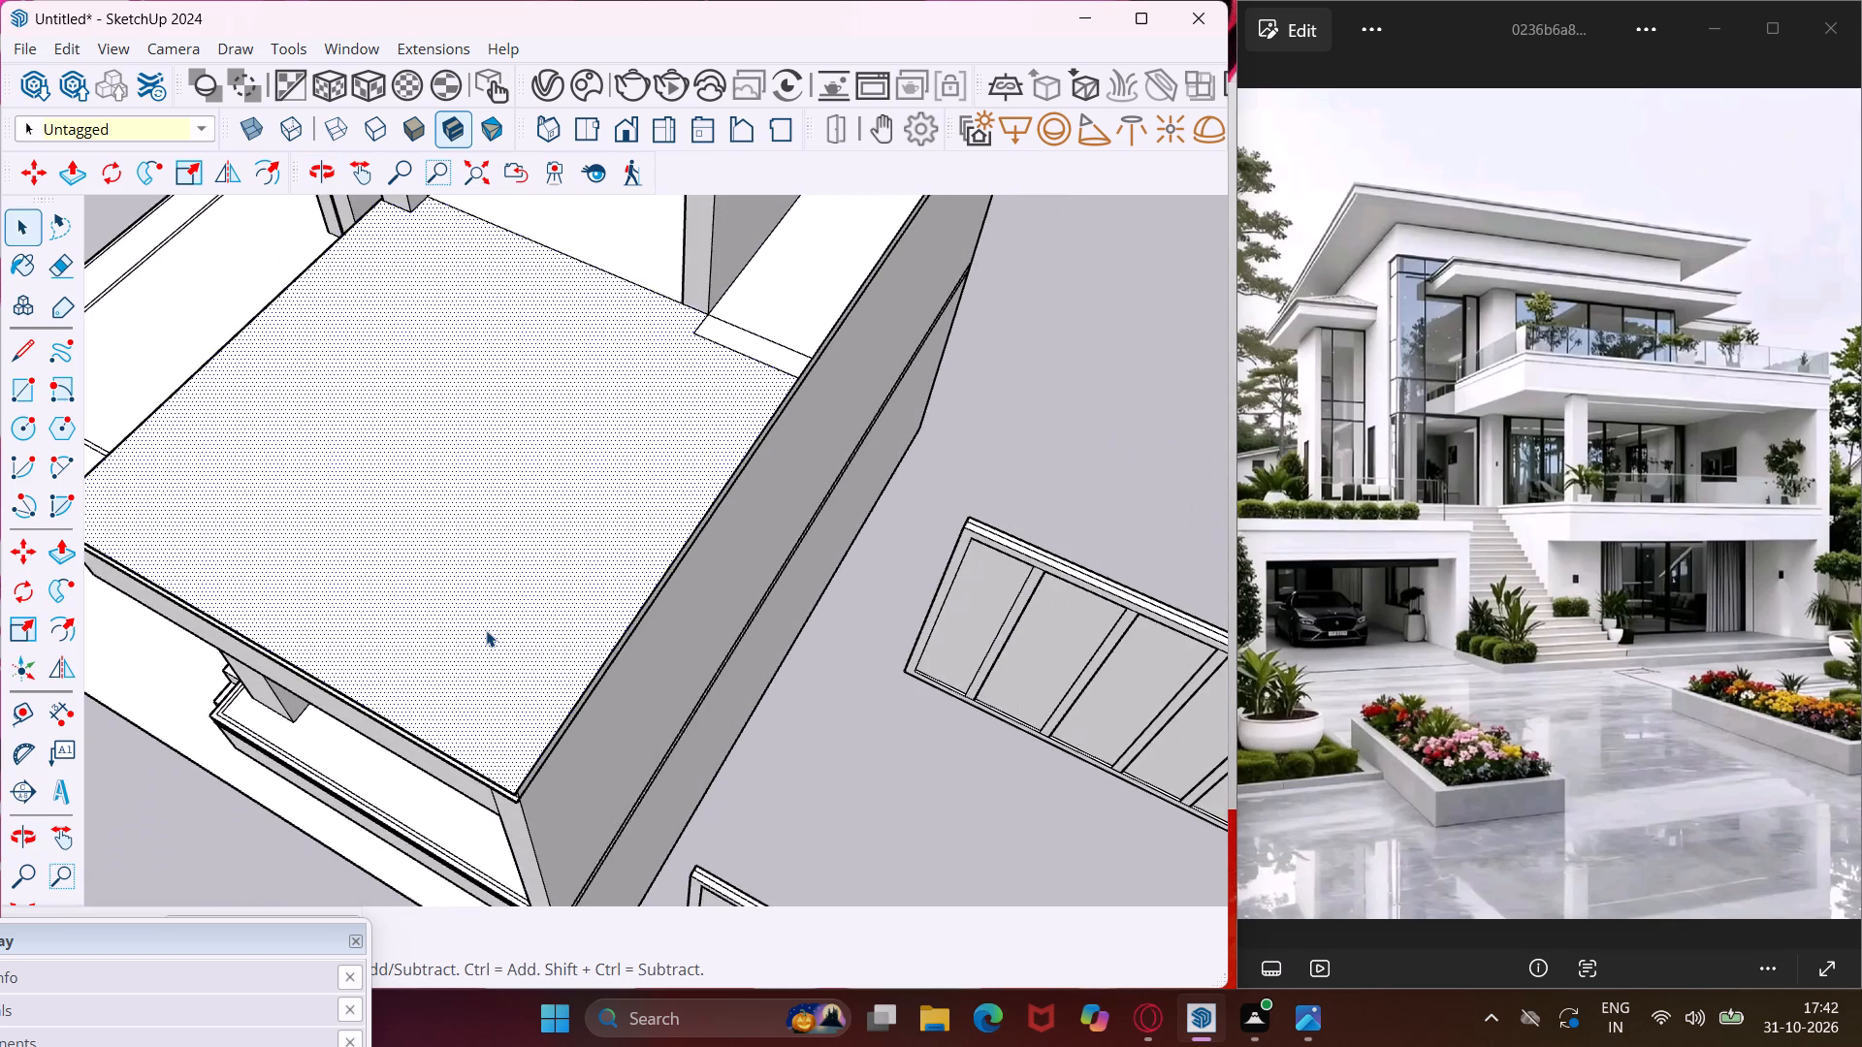
scroll(486, 630, down, 3)
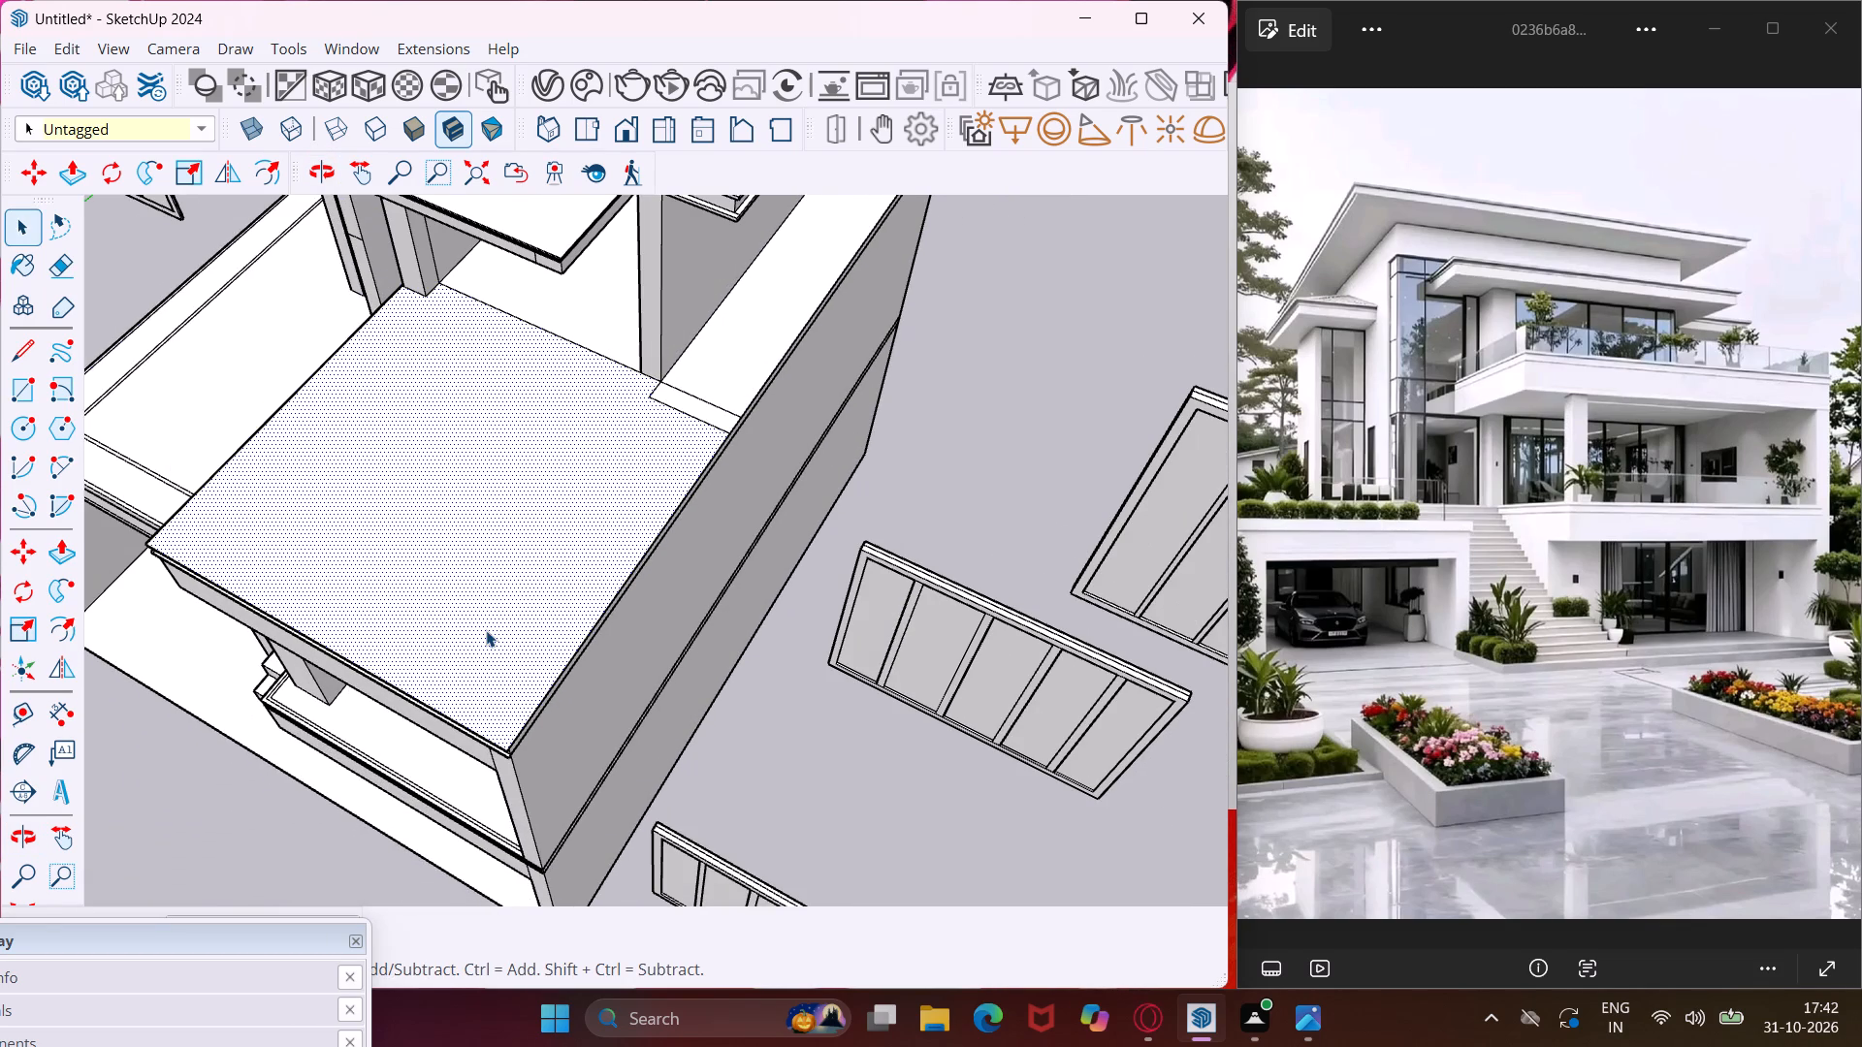
click(67, 640)
scroll(514, 676, up, 7)
click(565, 680)
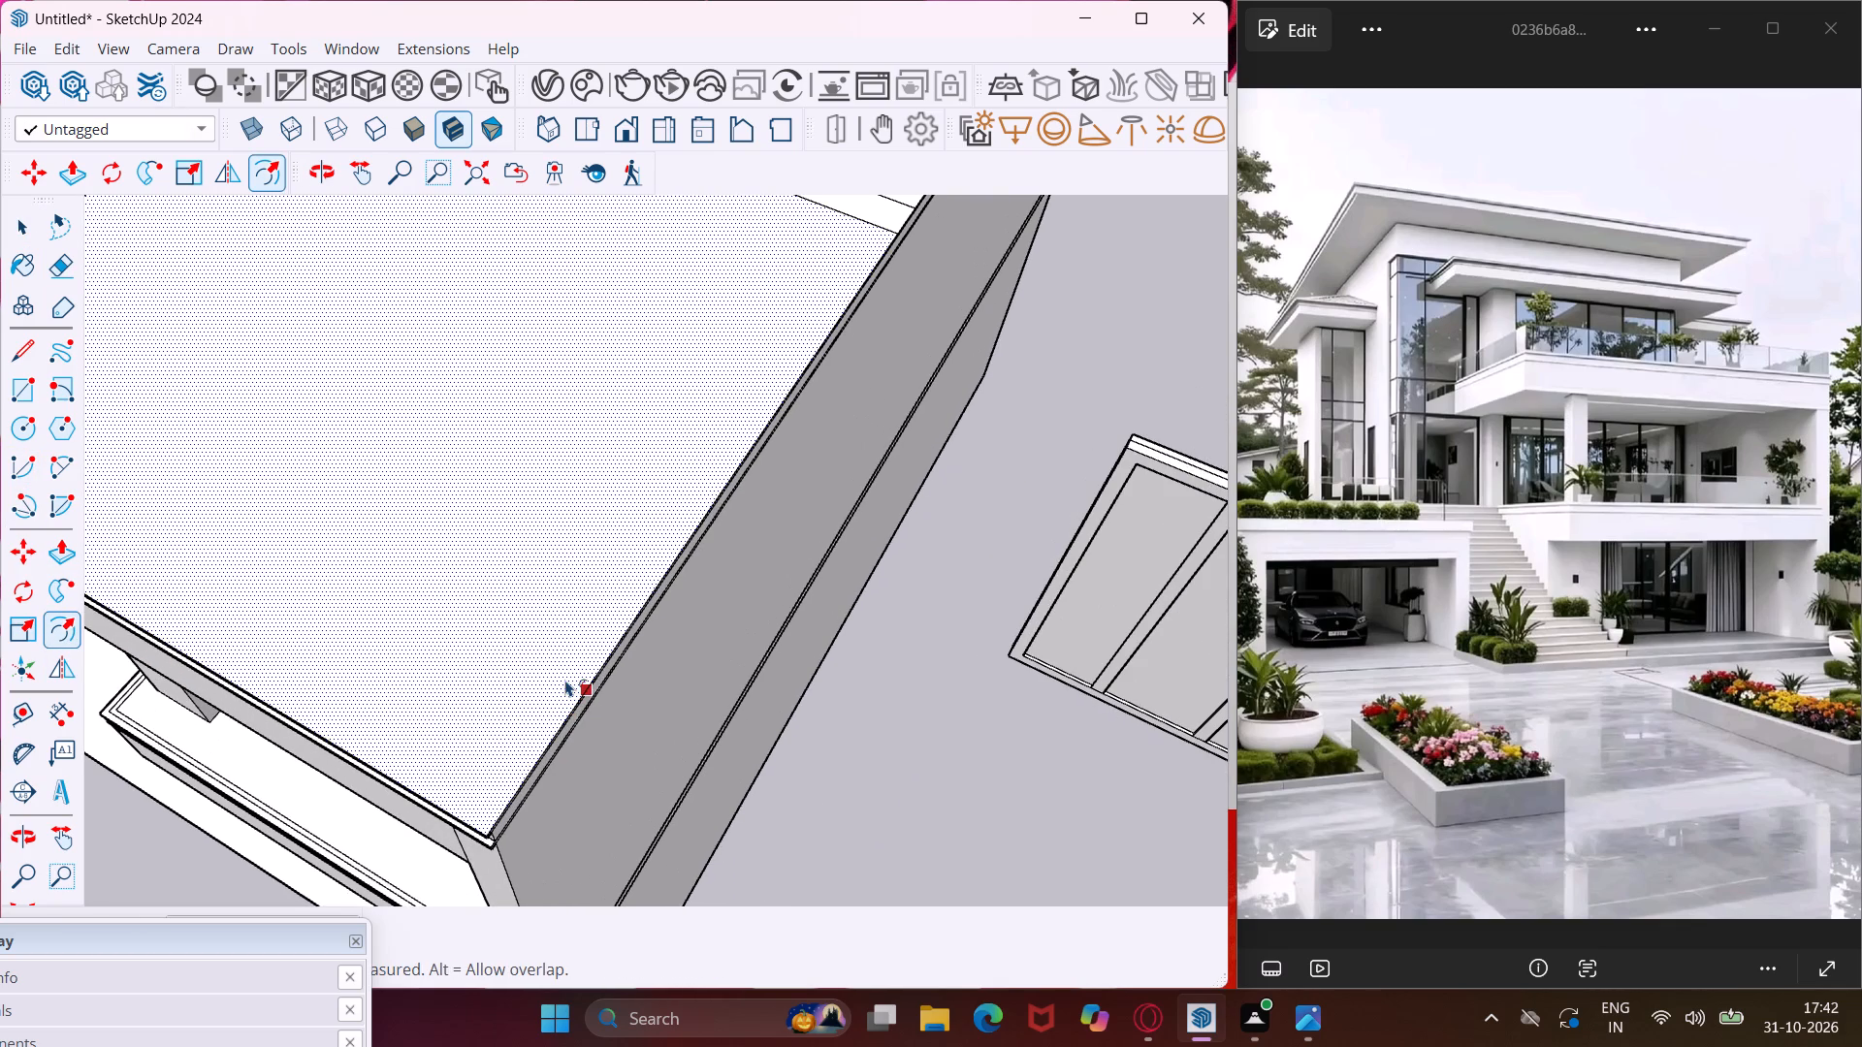
click(560, 677)
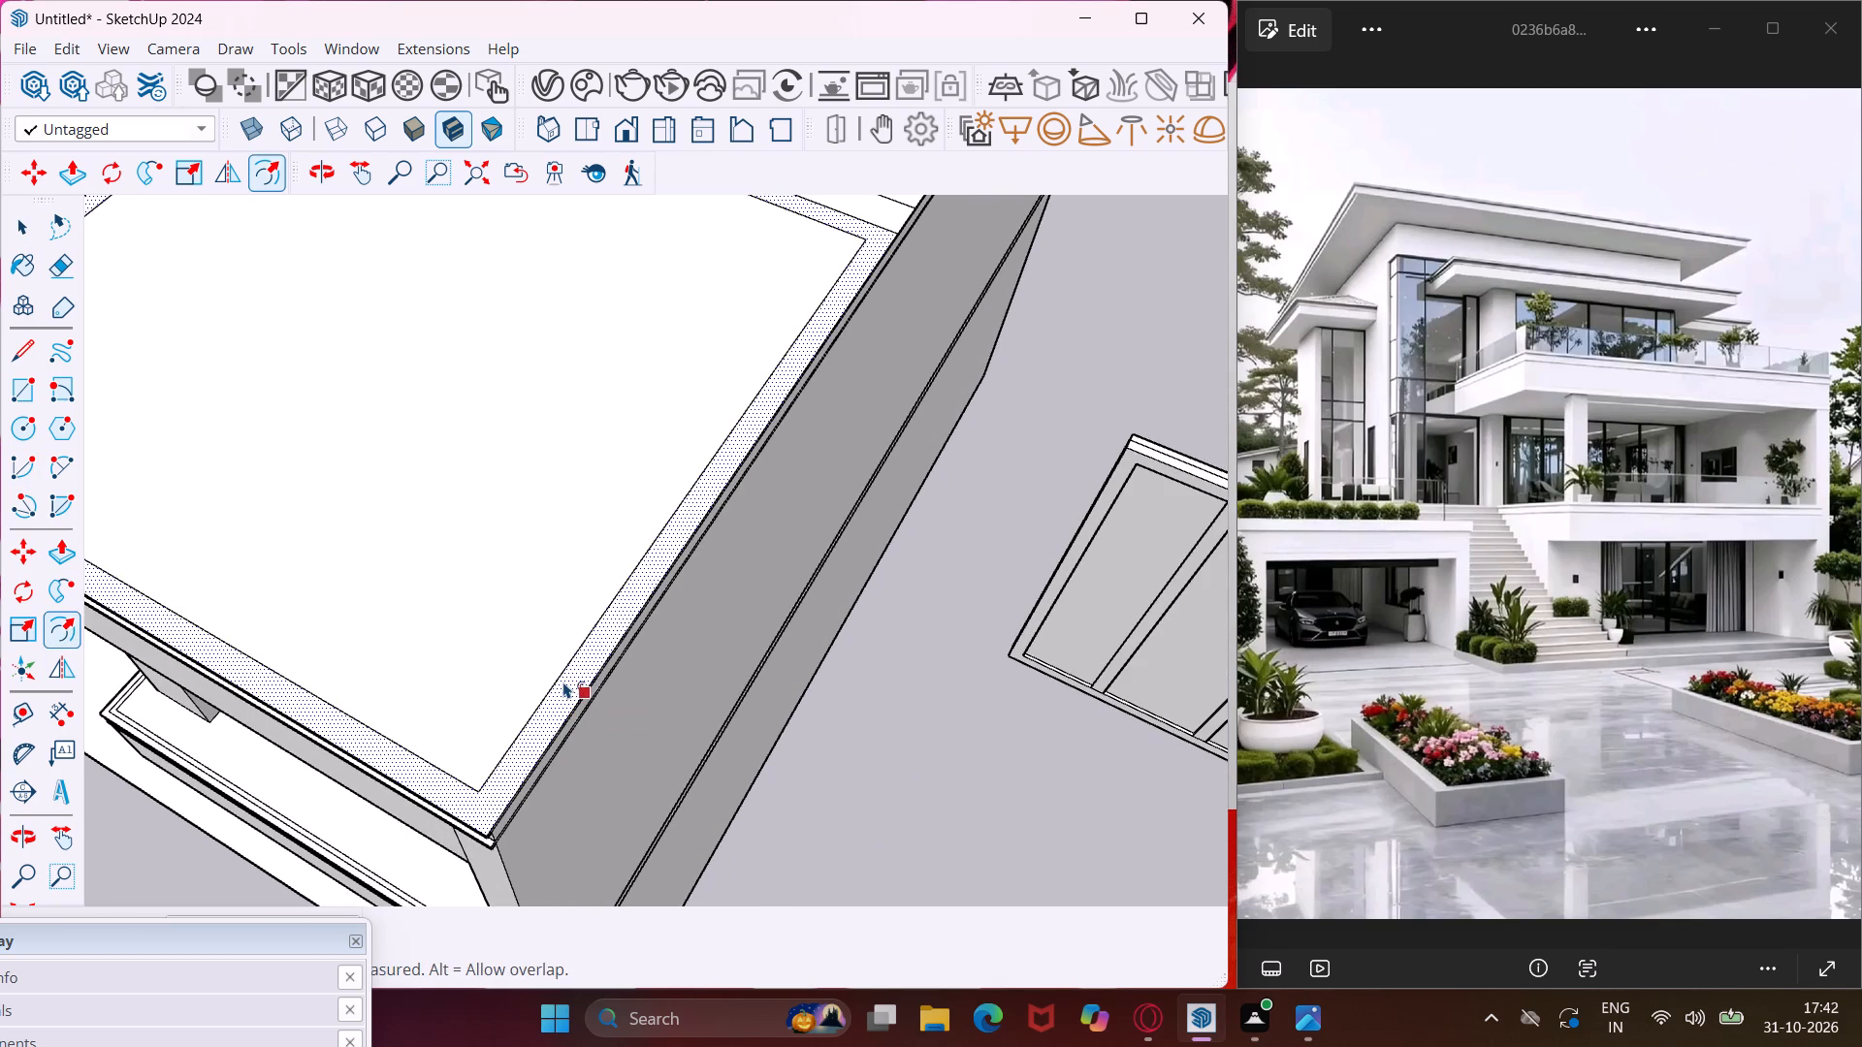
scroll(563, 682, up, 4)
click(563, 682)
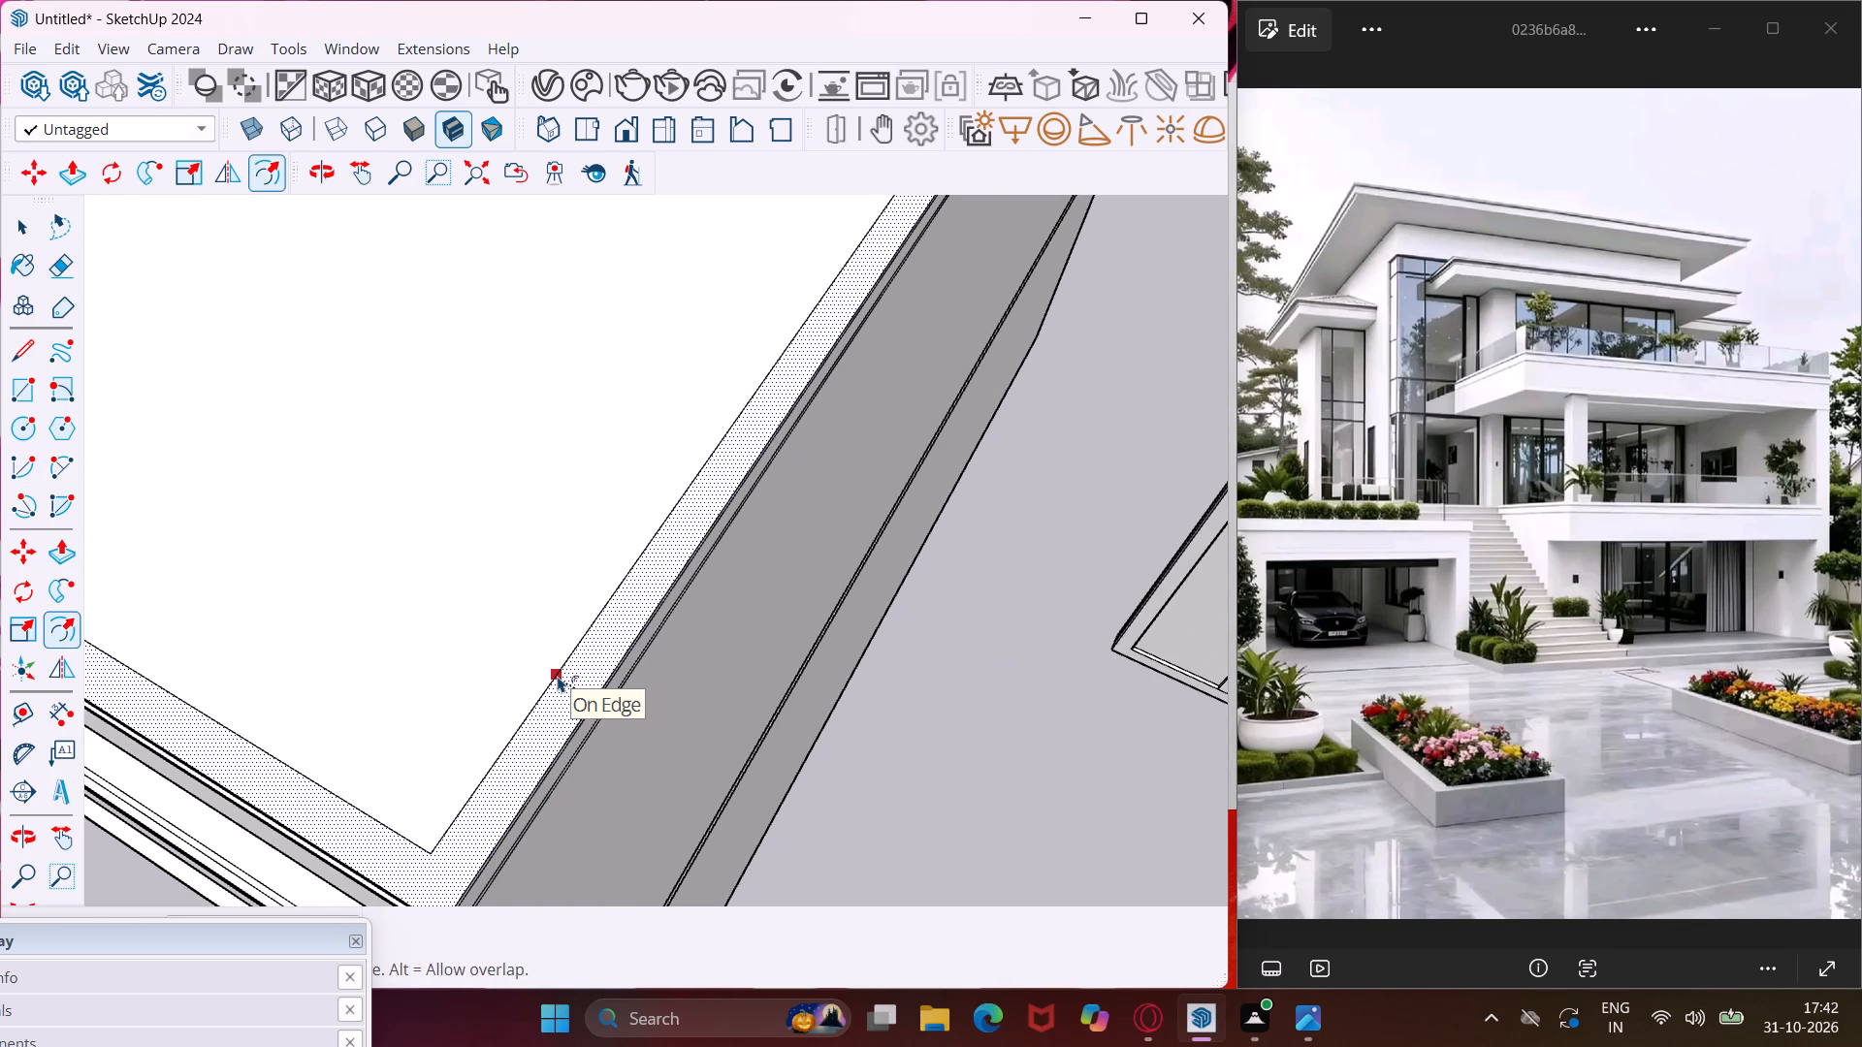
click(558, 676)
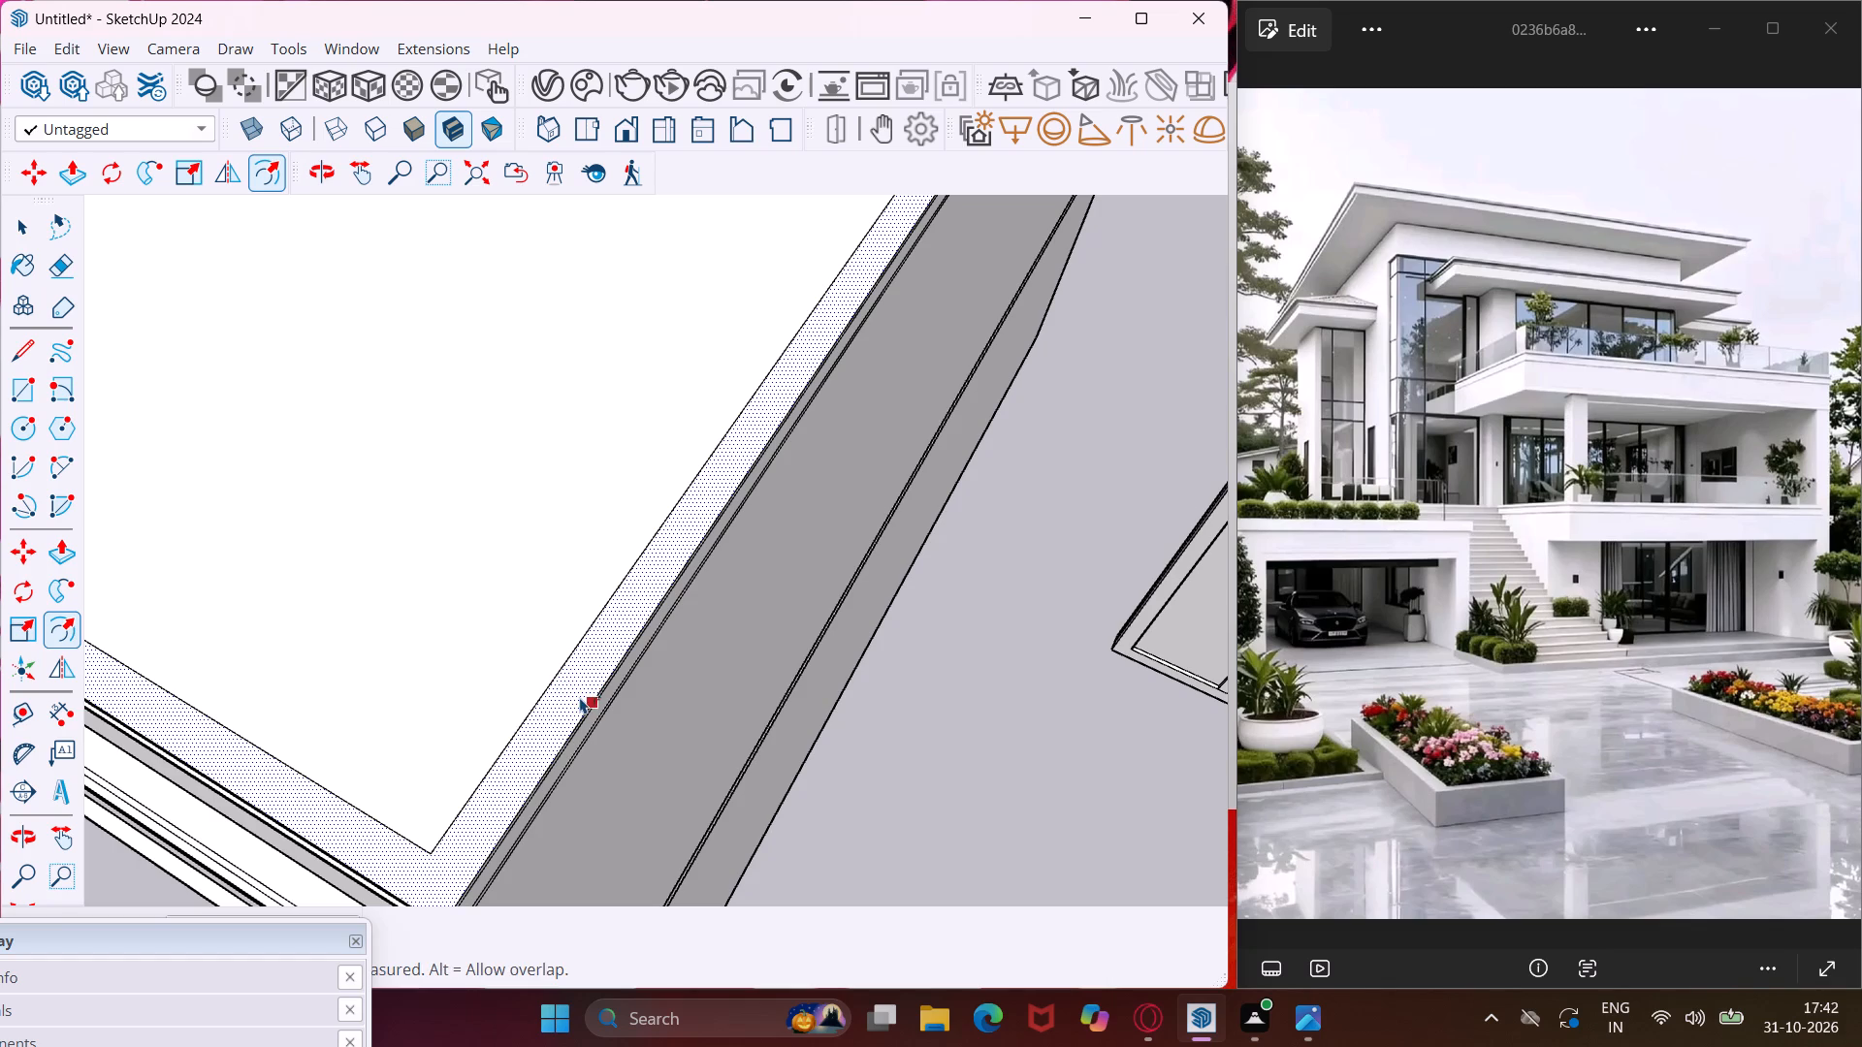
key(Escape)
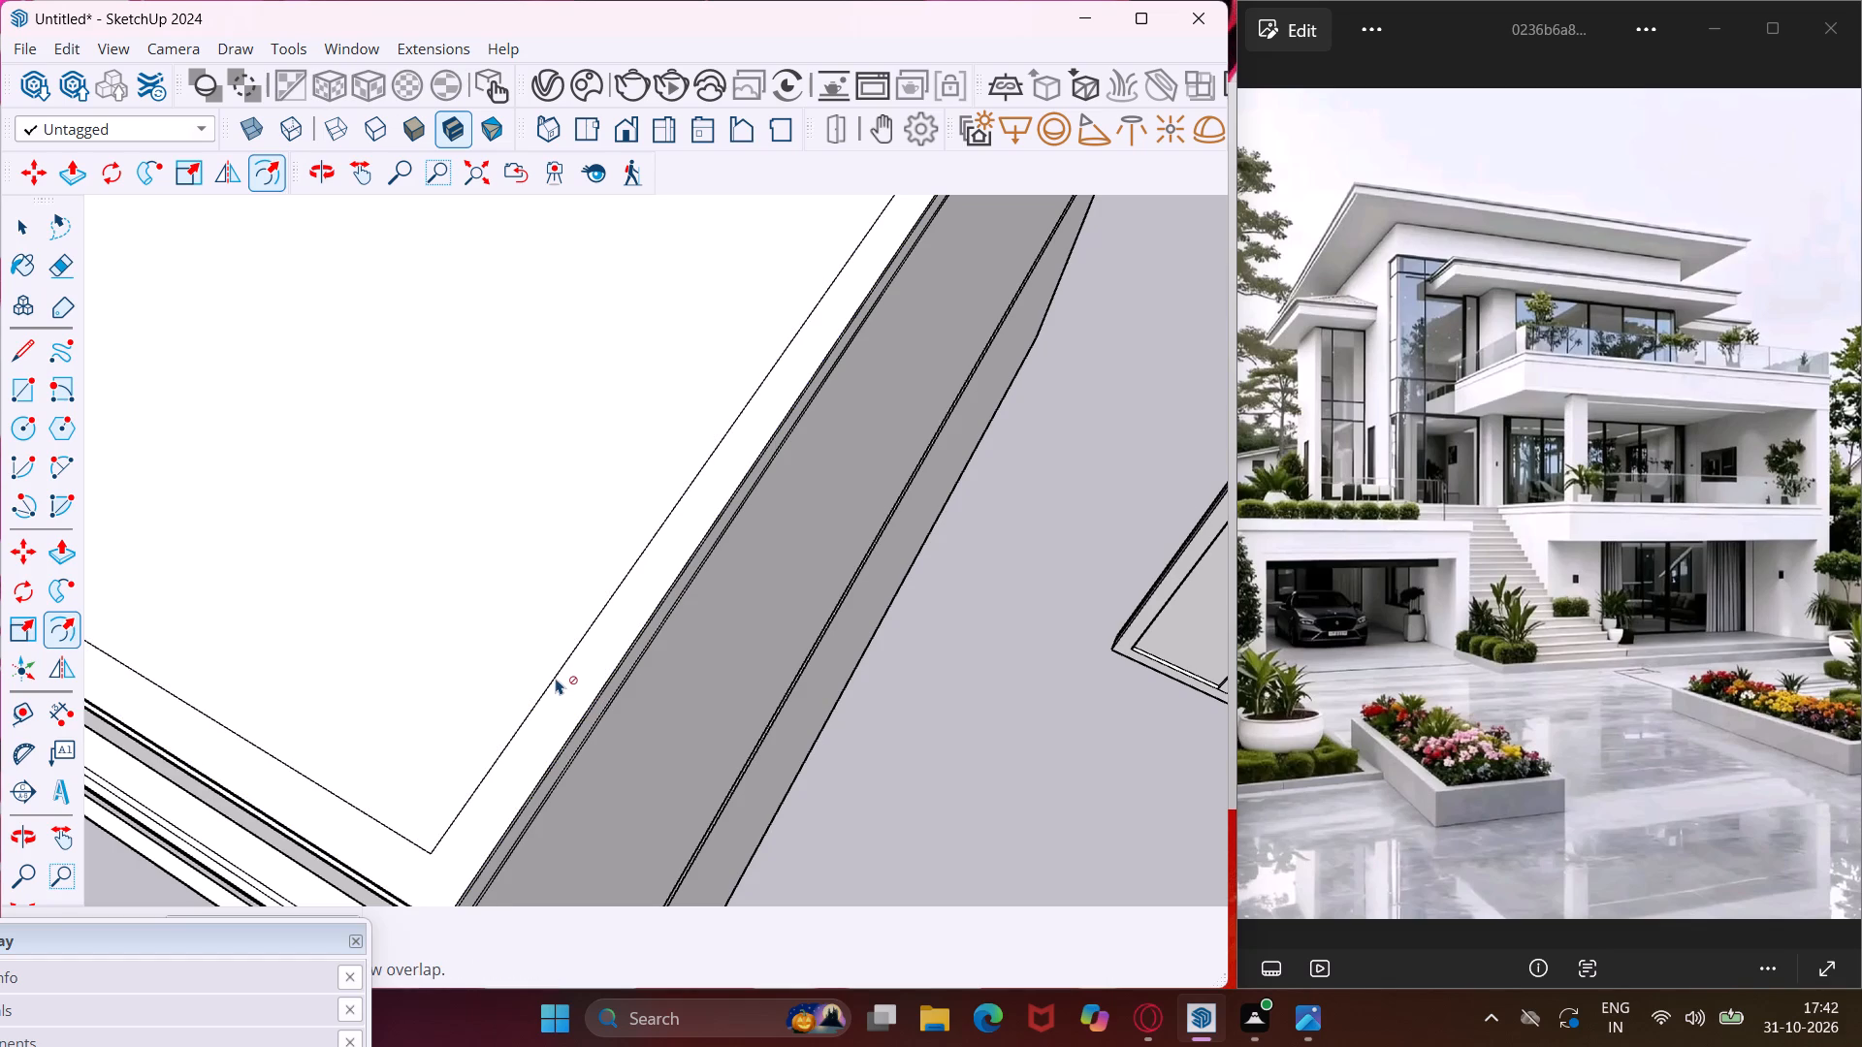
Offset the upper terrace's inner outline slightly outward to form a thin double-line railing strip.
click(552, 673)
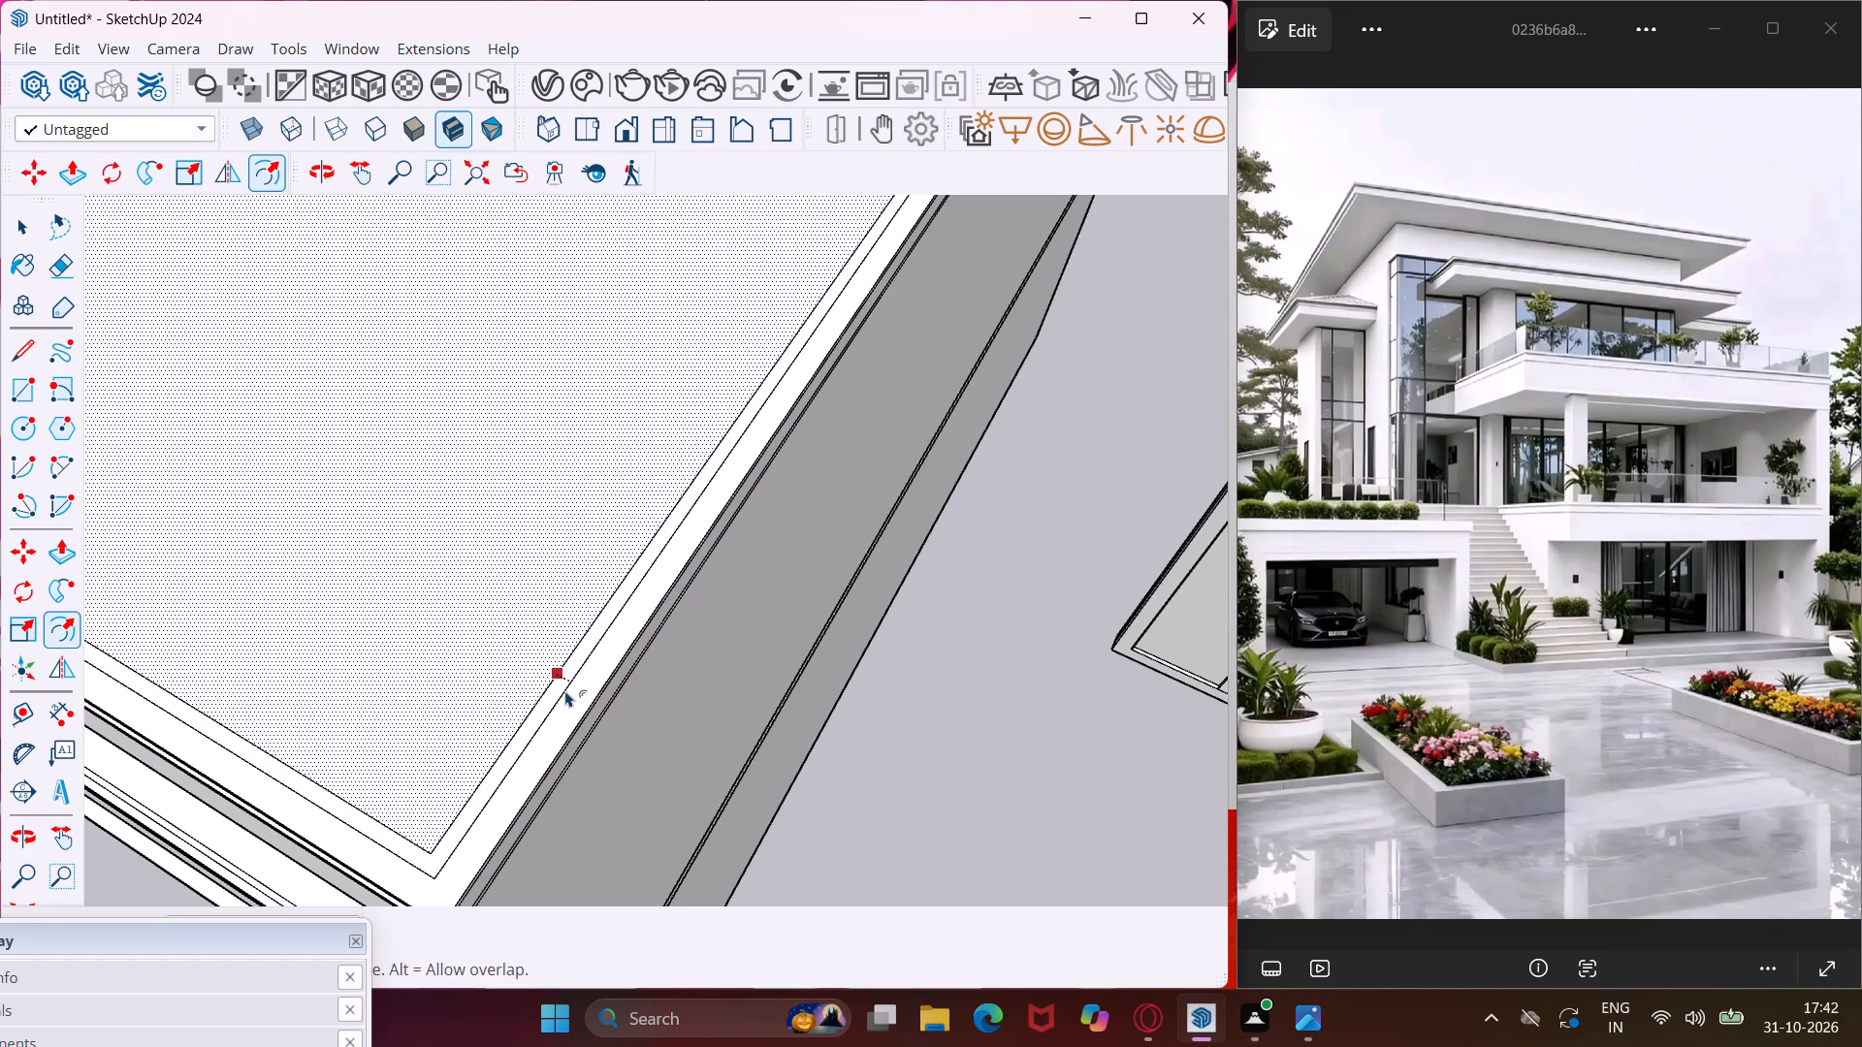
click(565, 690)
key(Escape)
key(space)
Draw two short parallel lines from the strip's back corner by the stair-side column to the column's face.
scroll(527, 719, down, 11)
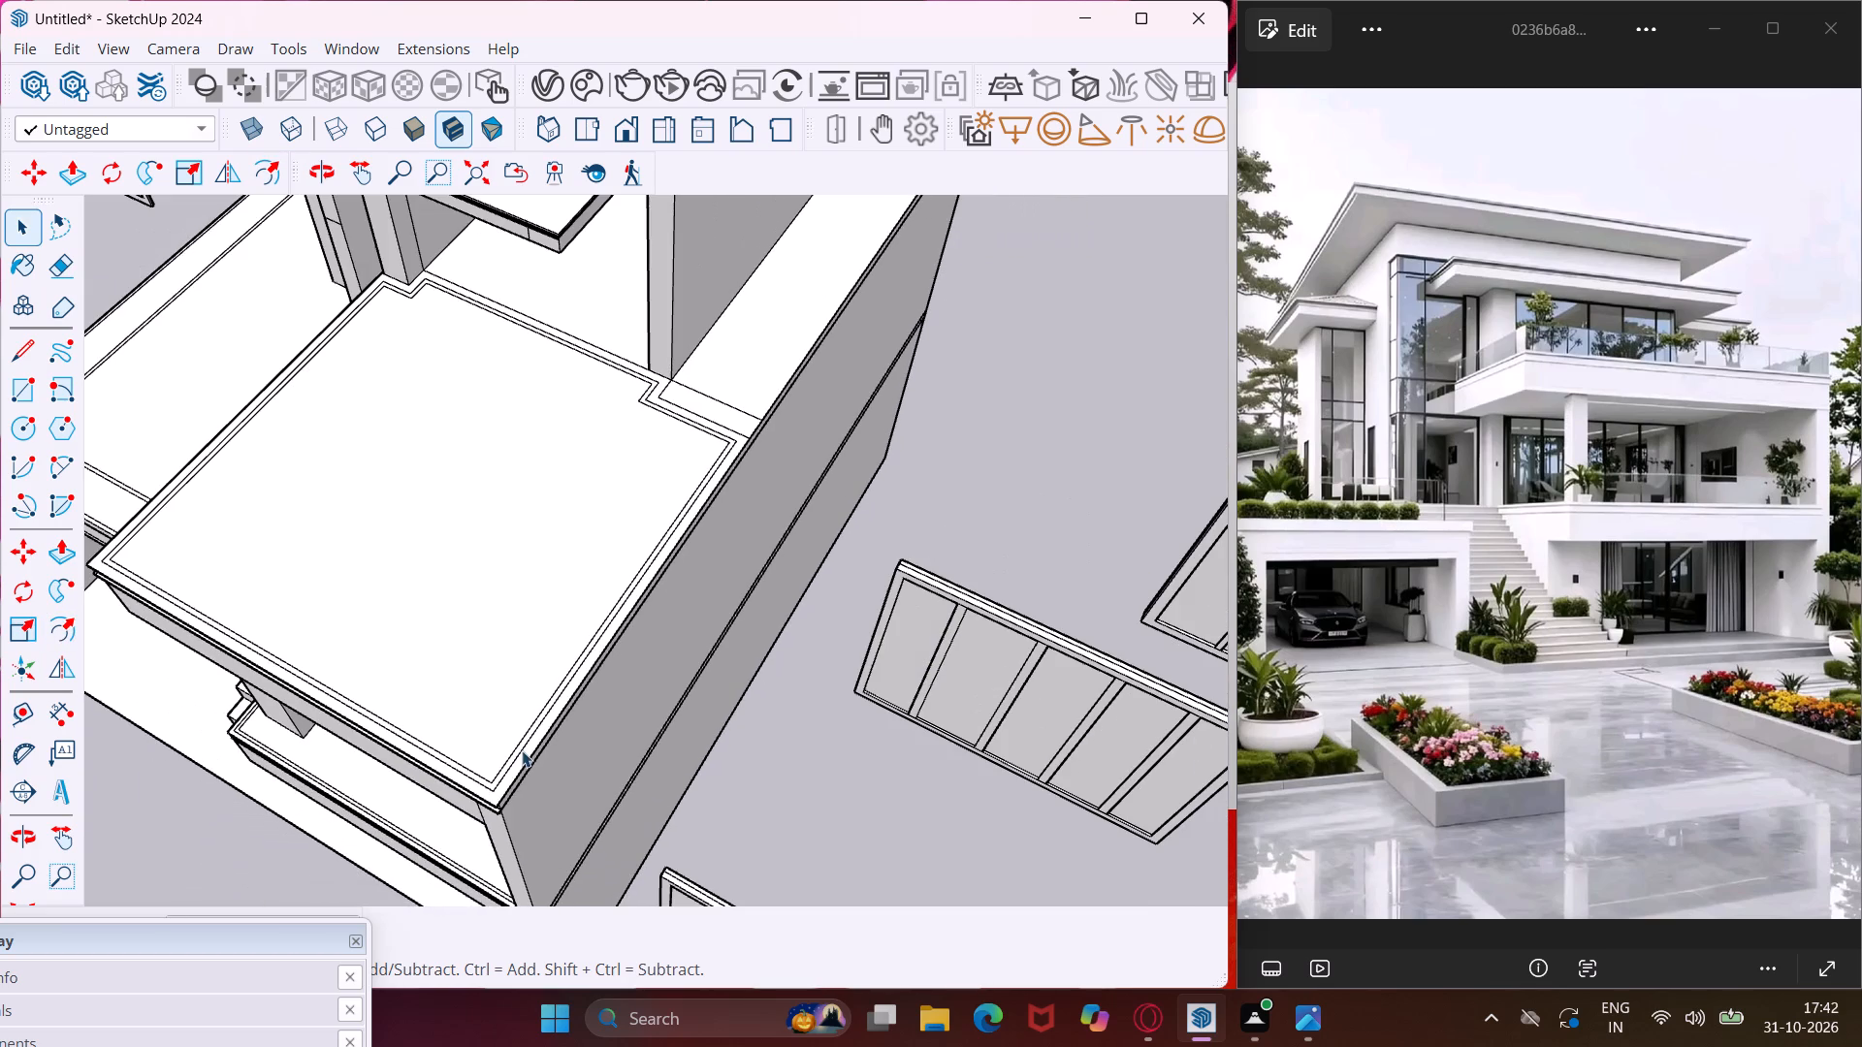
middle_drag(427, 369, 589, 426)
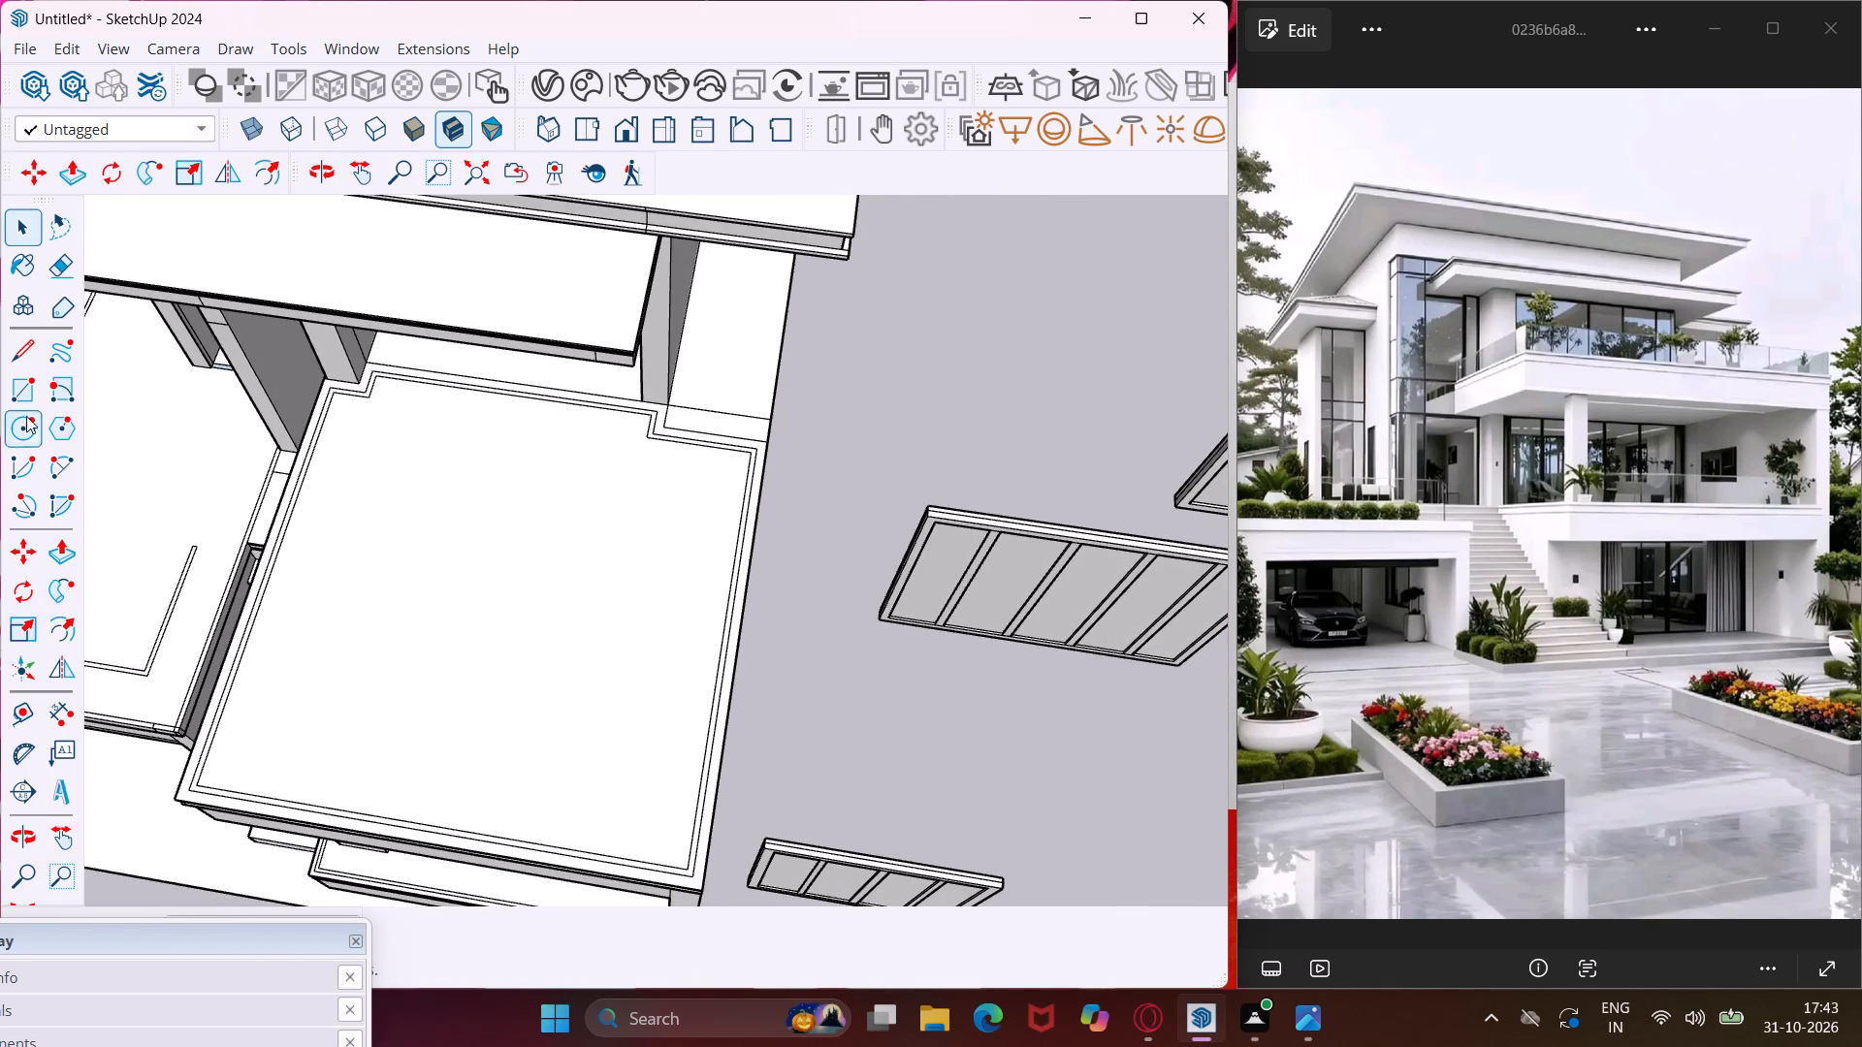
click(26, 365)
scroll(329, 379, up, 10)
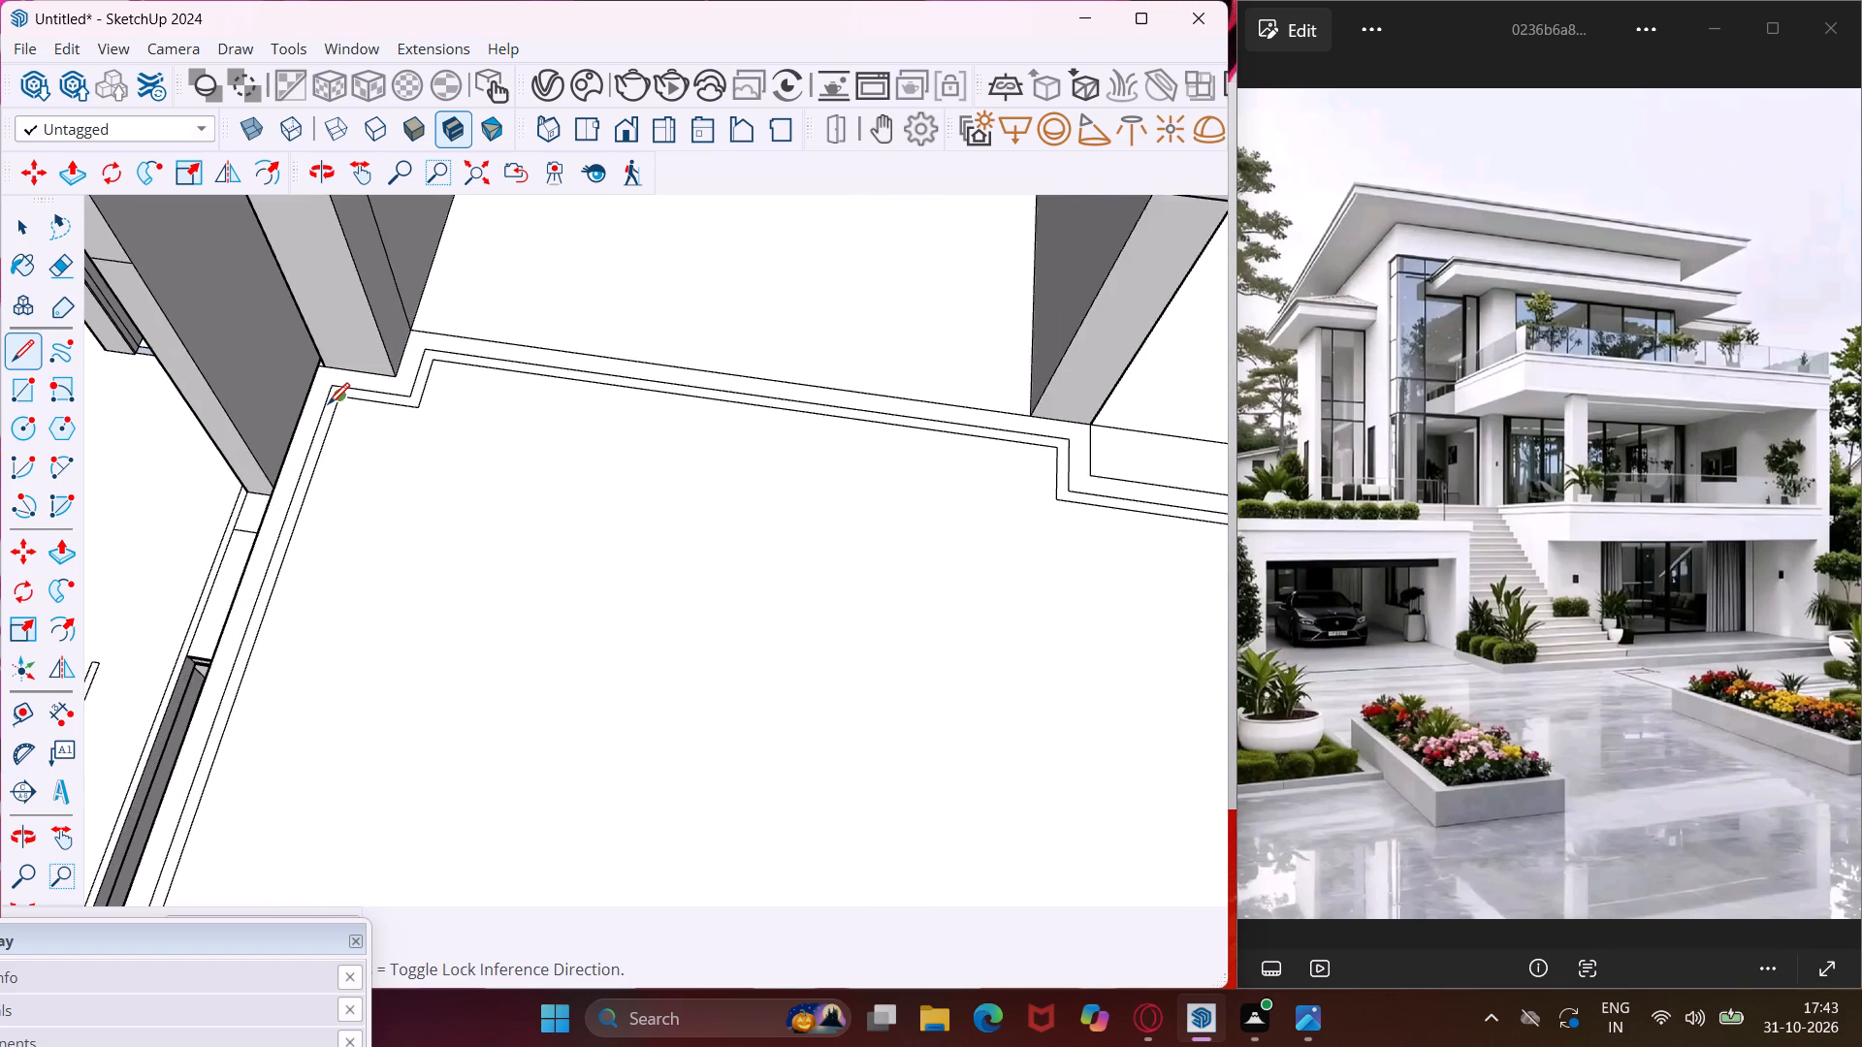
scroll(328, 404, up, 8)
click(339, 355)
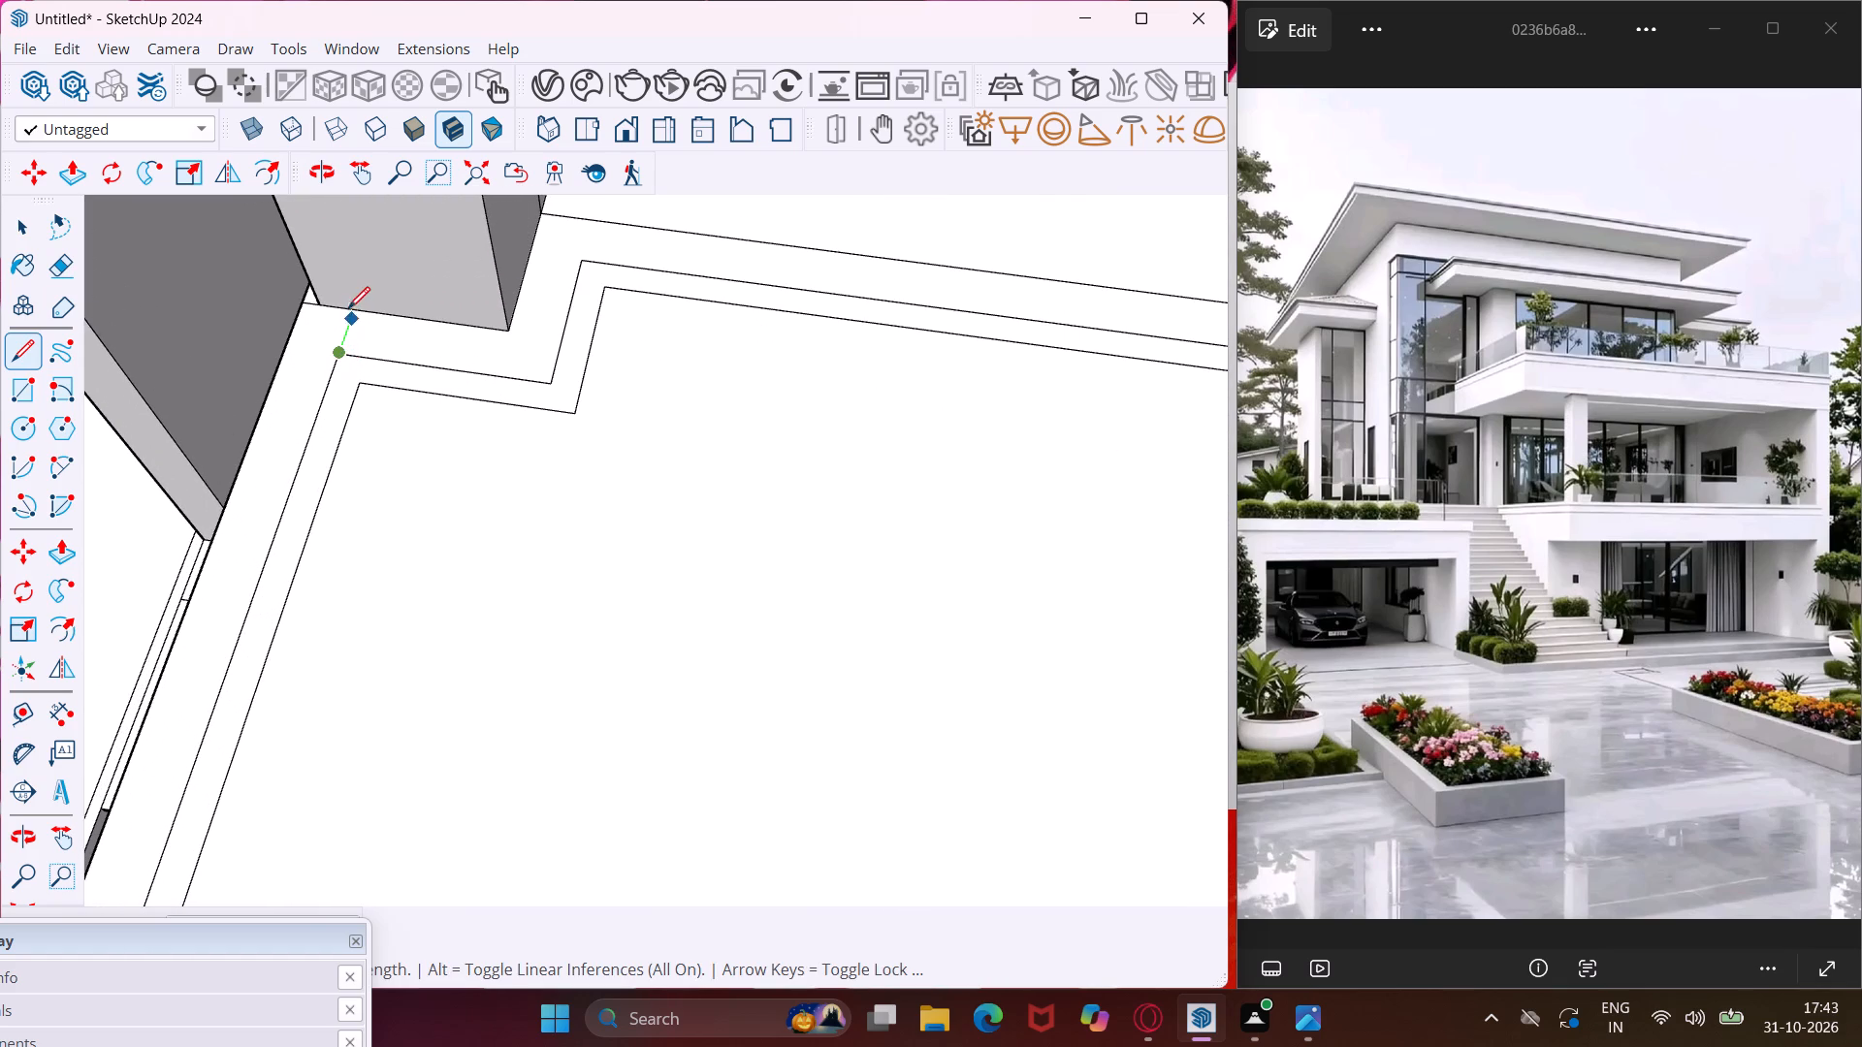
click(349, 307)
click(359, 386)
click(378, 316)
Draw a line from the strip's outer corner at the side wall along the ledge to its far back end.
scroll(129, 527, down, 5)
scroll(180, 459, down, 3)
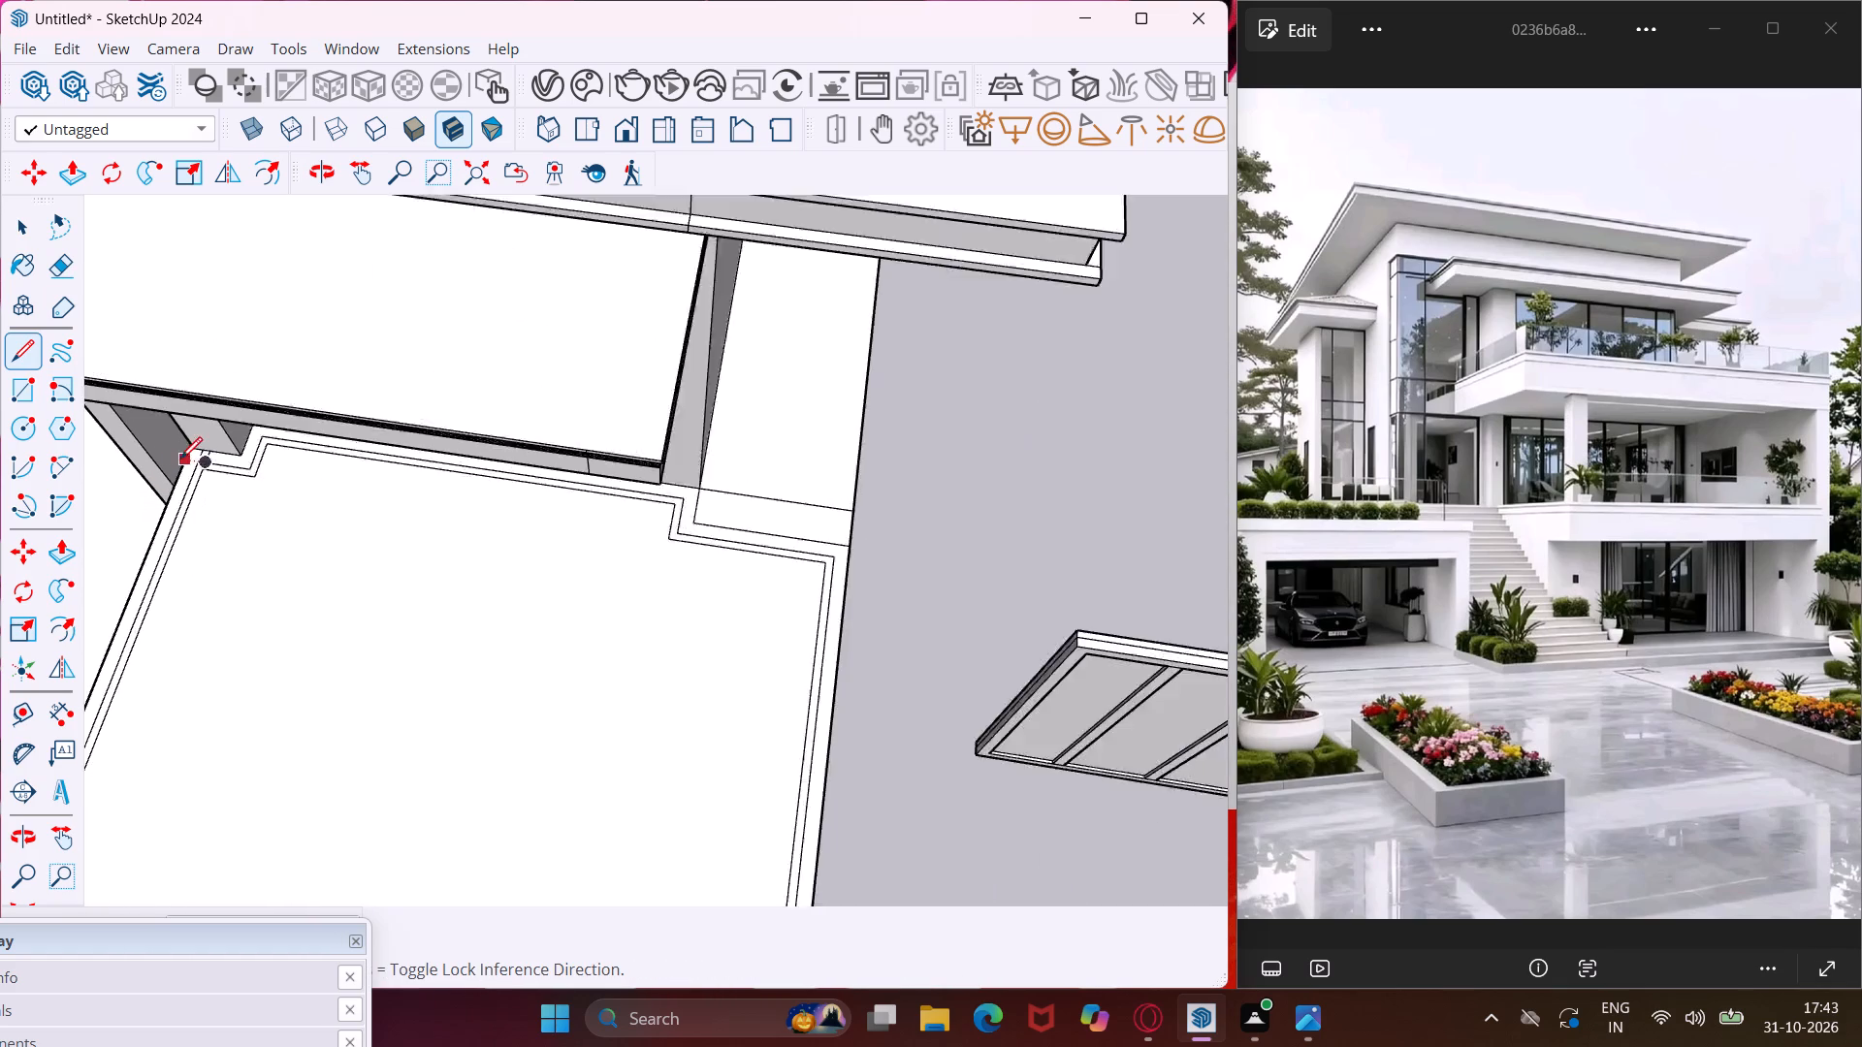
scroll(180, 459, down, 3)
scroll(606, 526, up, 13)
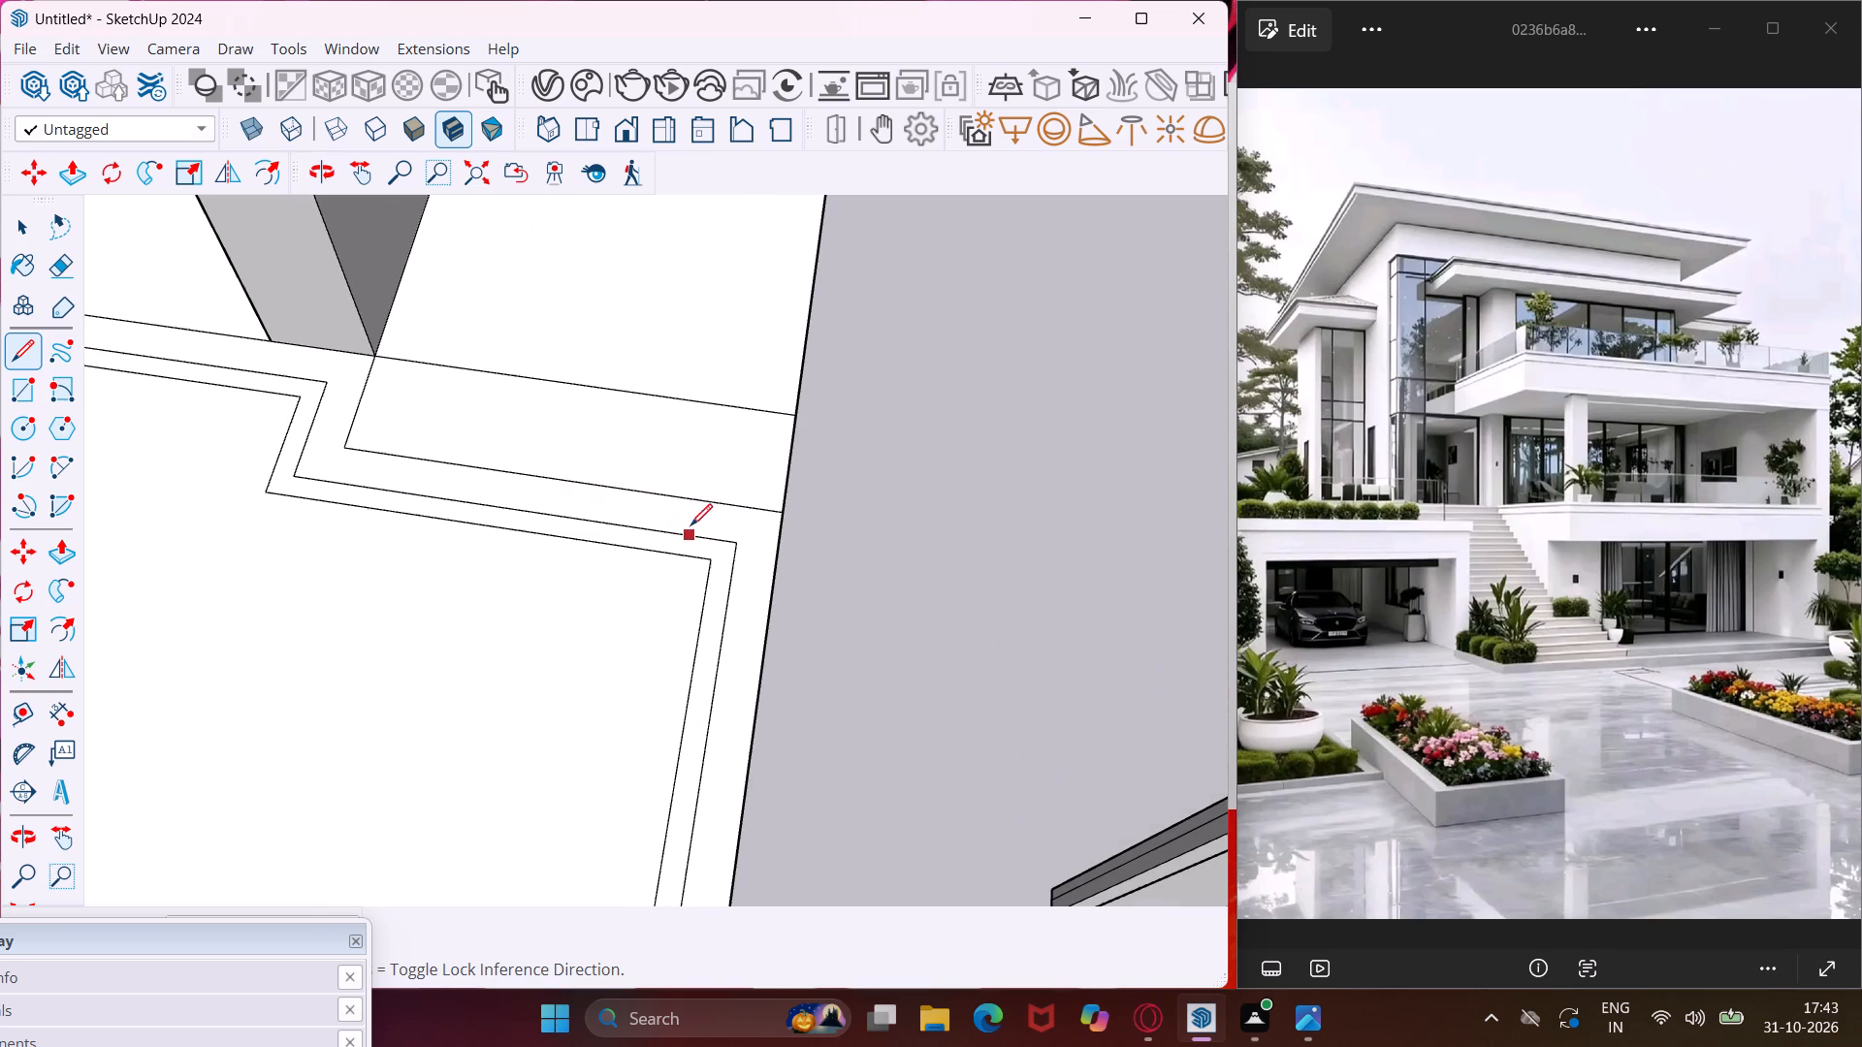
click(734, 546)
middle_drag(737, 536, 497, 492)
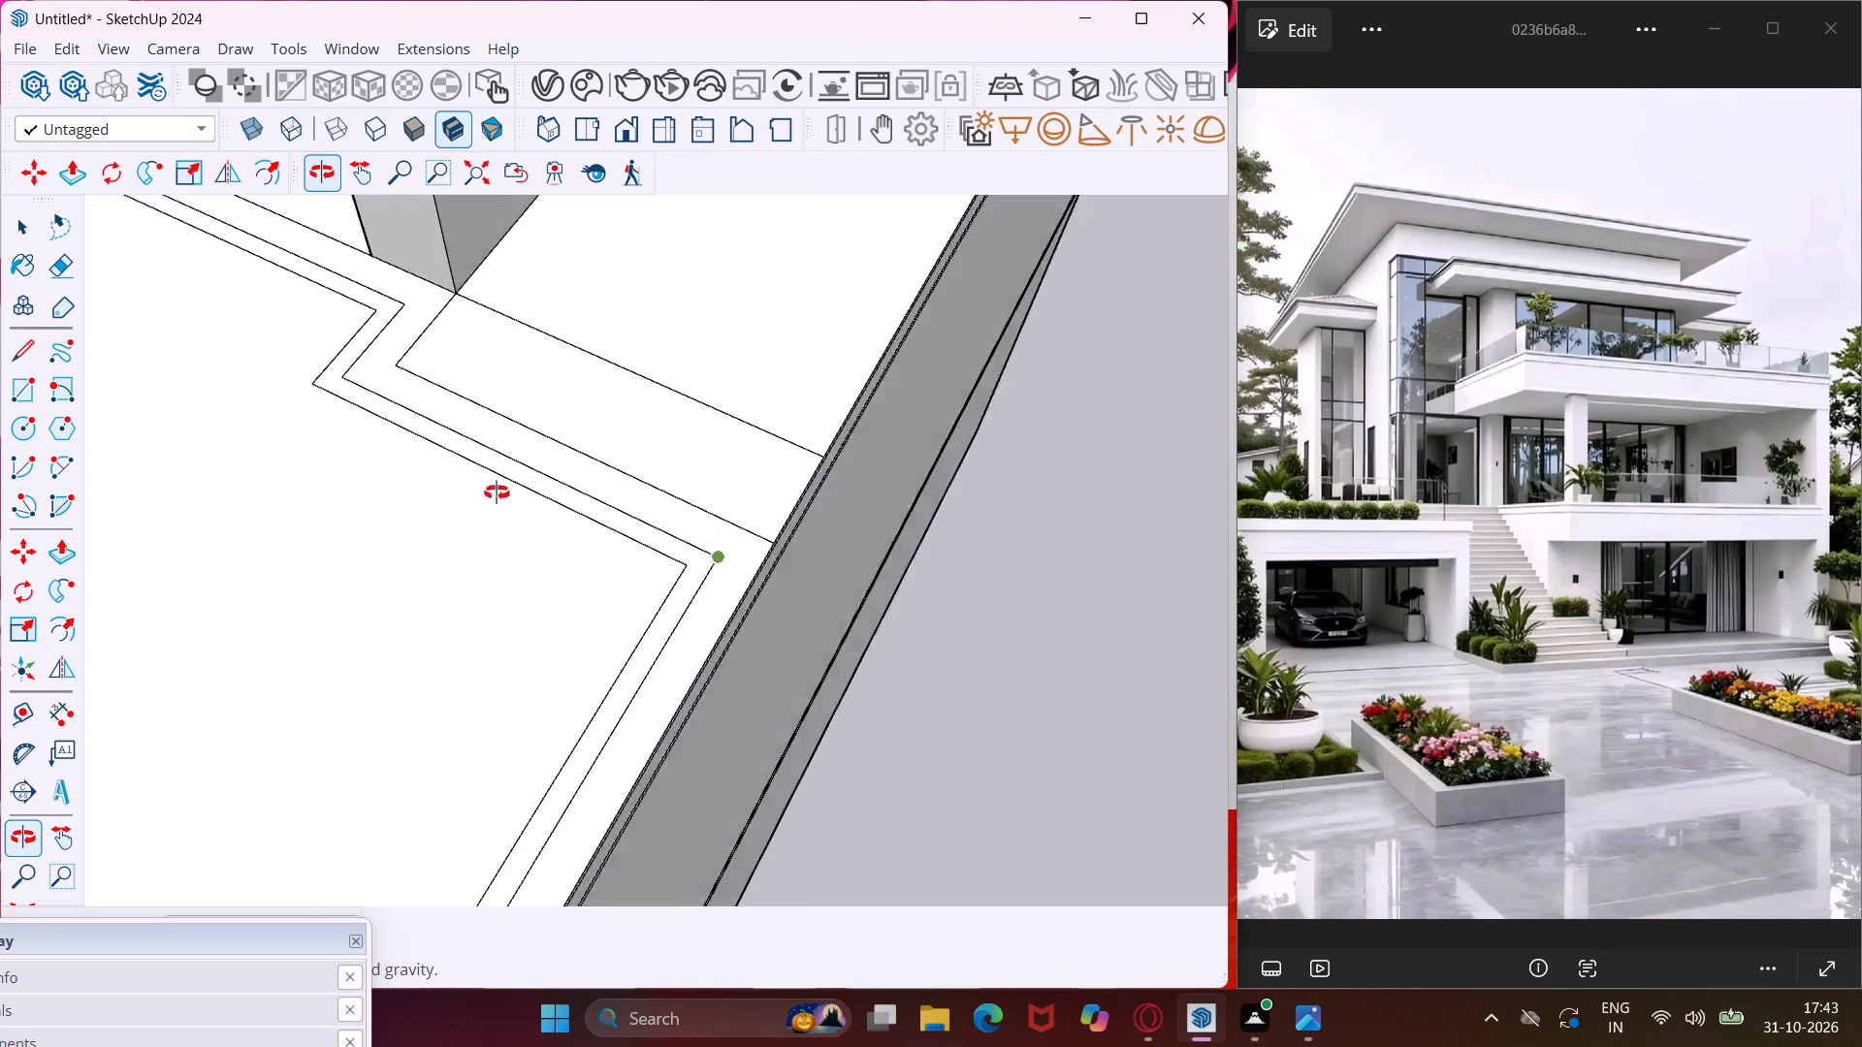
middle_drag(497, 492, 345, 463)
scroll(345, 463, down, 15)
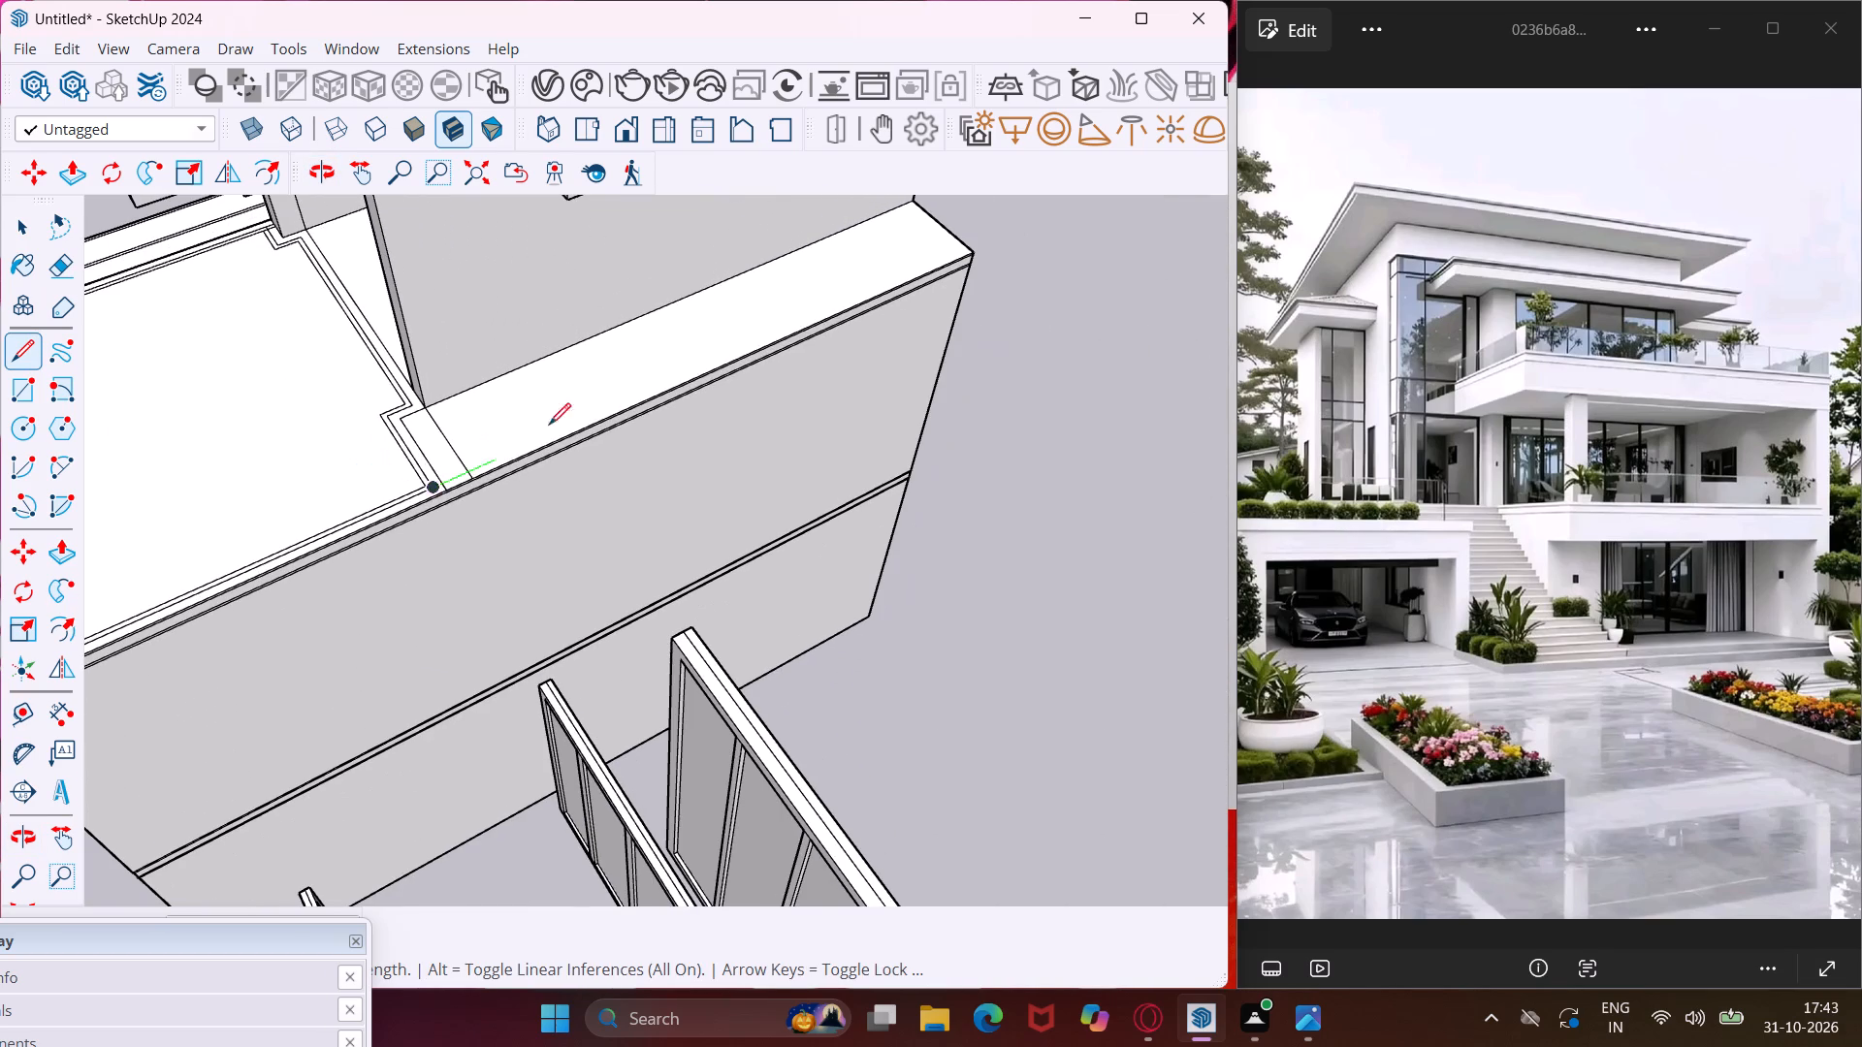
scroll(955, 247, up, 8)
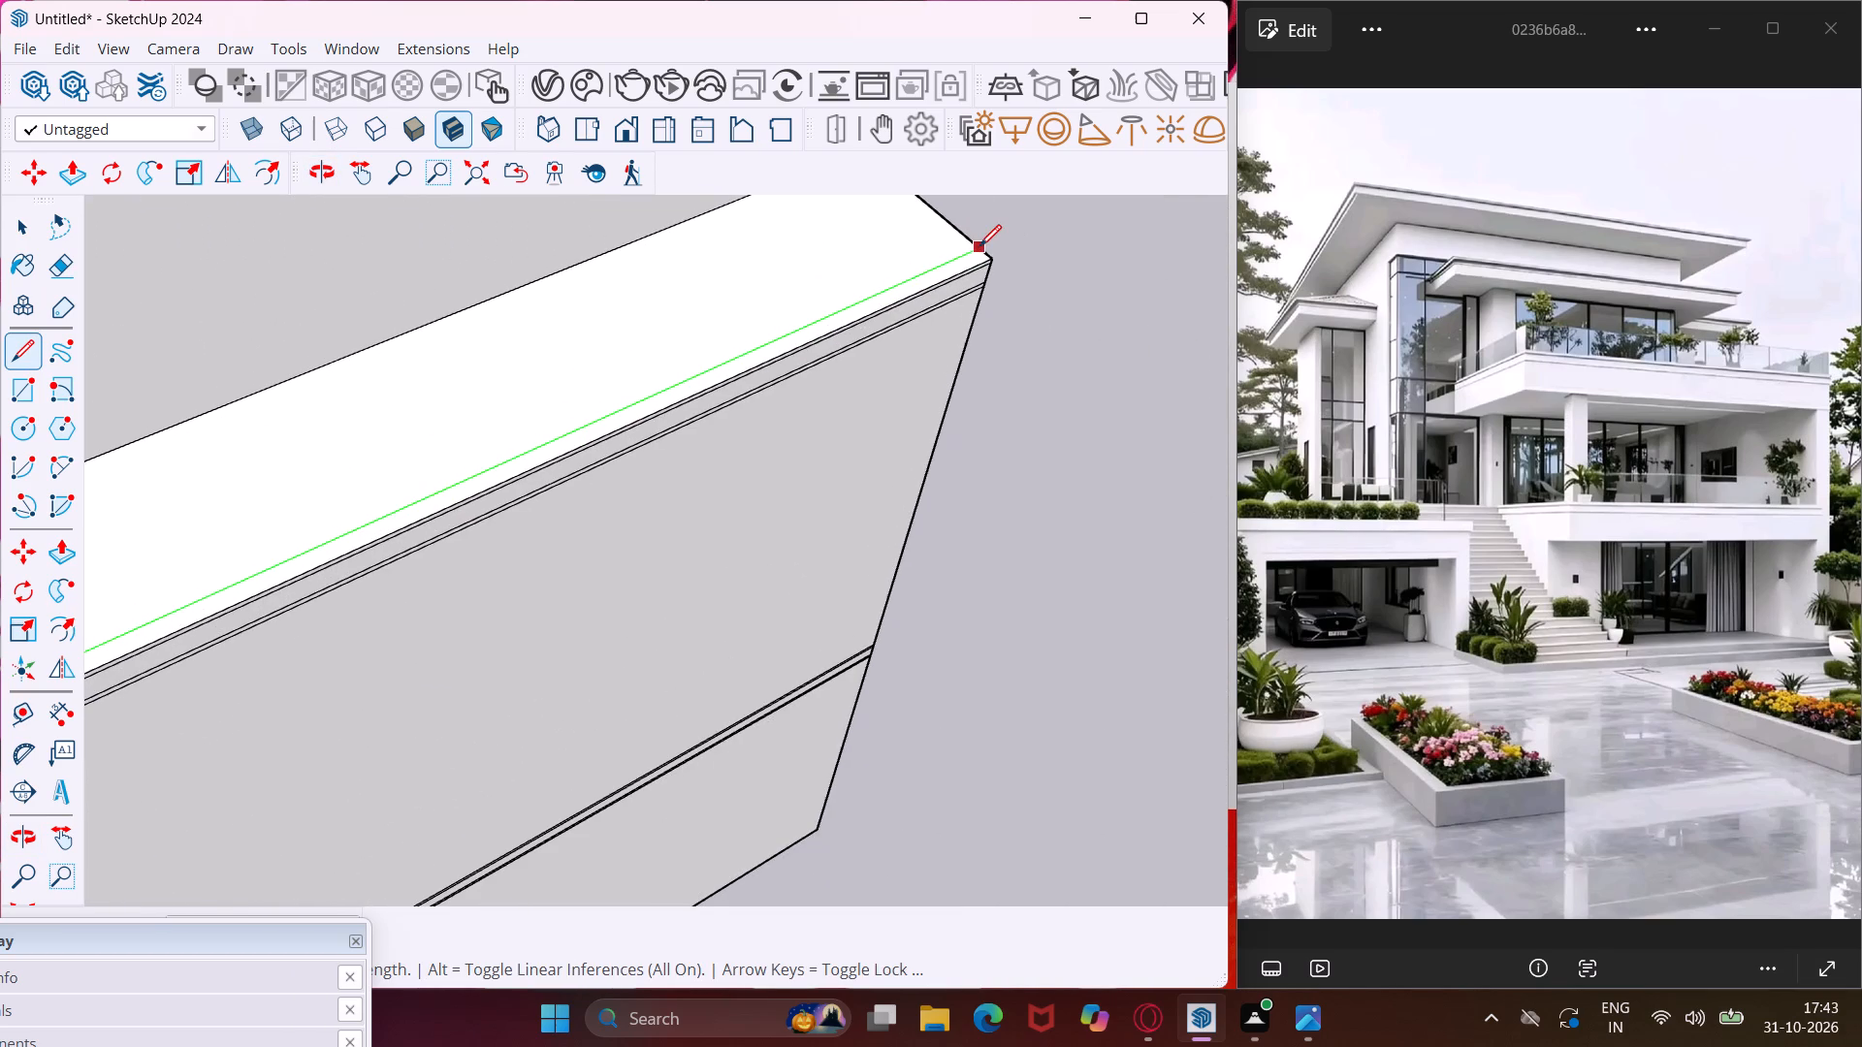
click(979, 246)
Draw a second parallel line from the strip's inner corner along the side ledge to its far back end.
scroll(921, 260, down, 6)
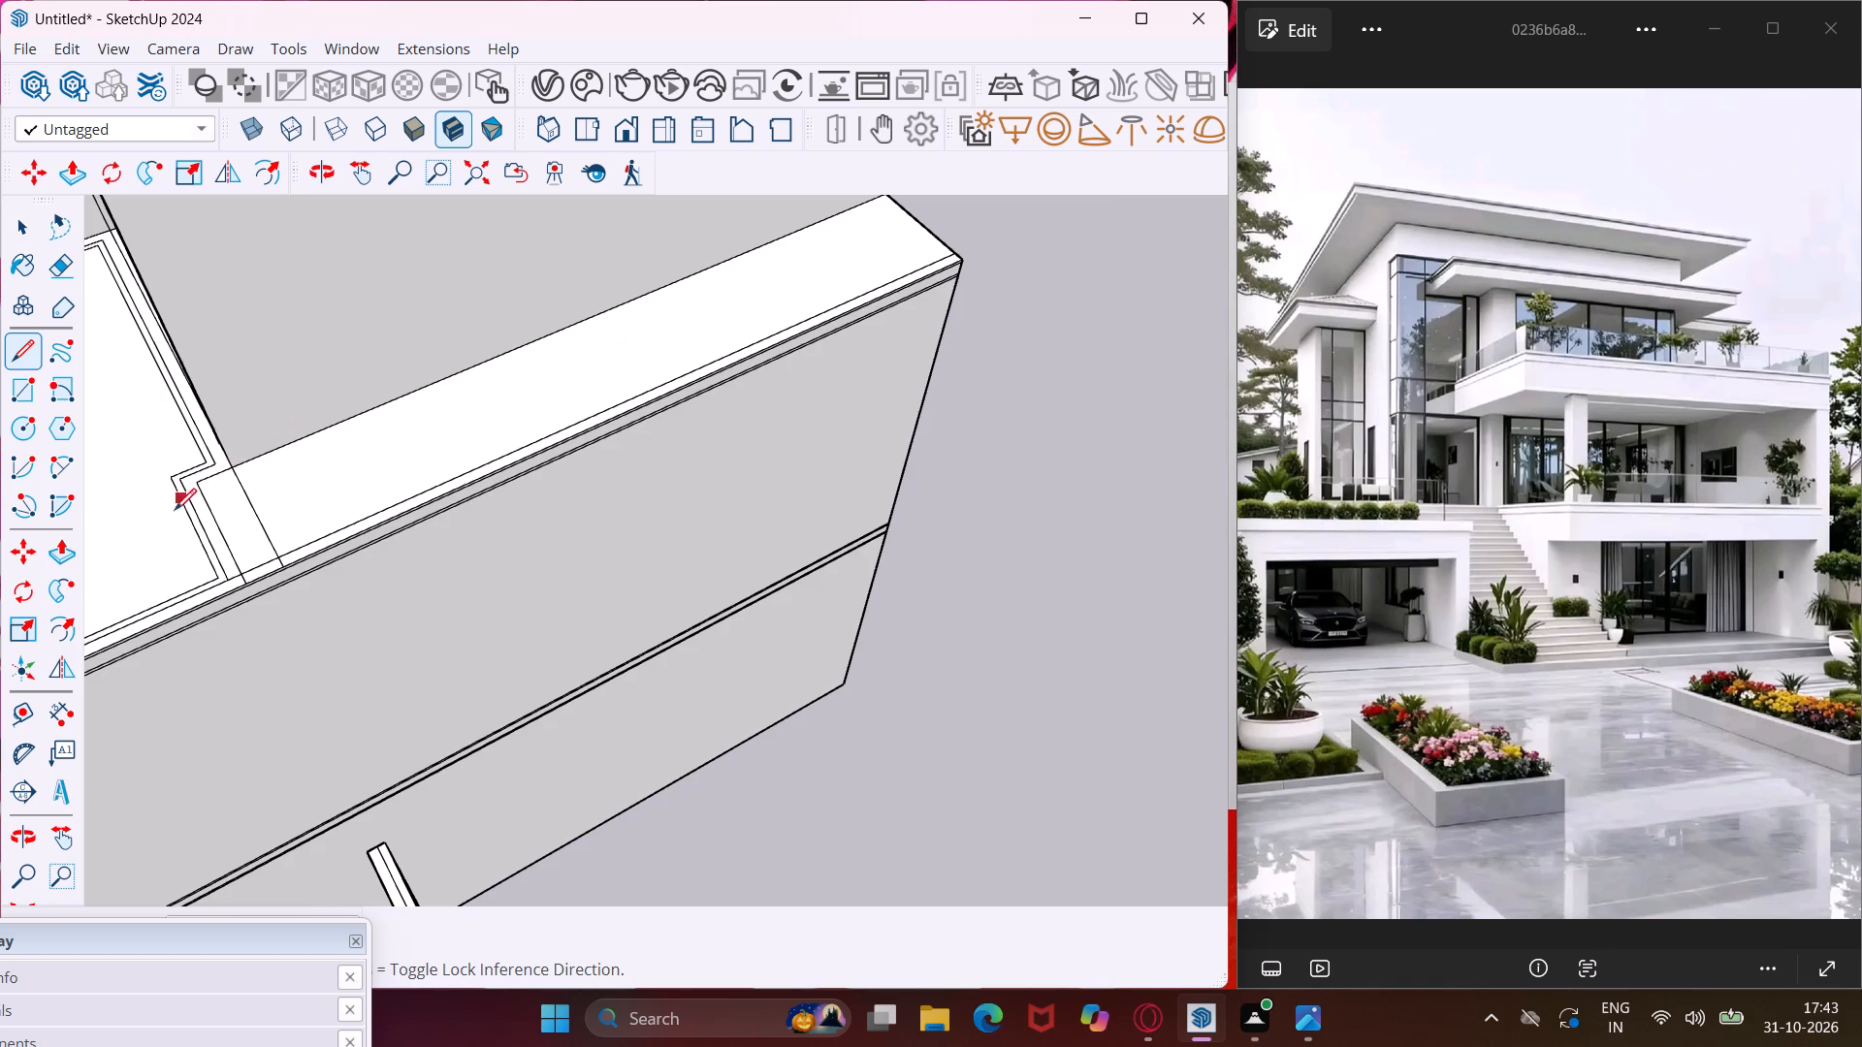
scroll(207, 553, up, 10)
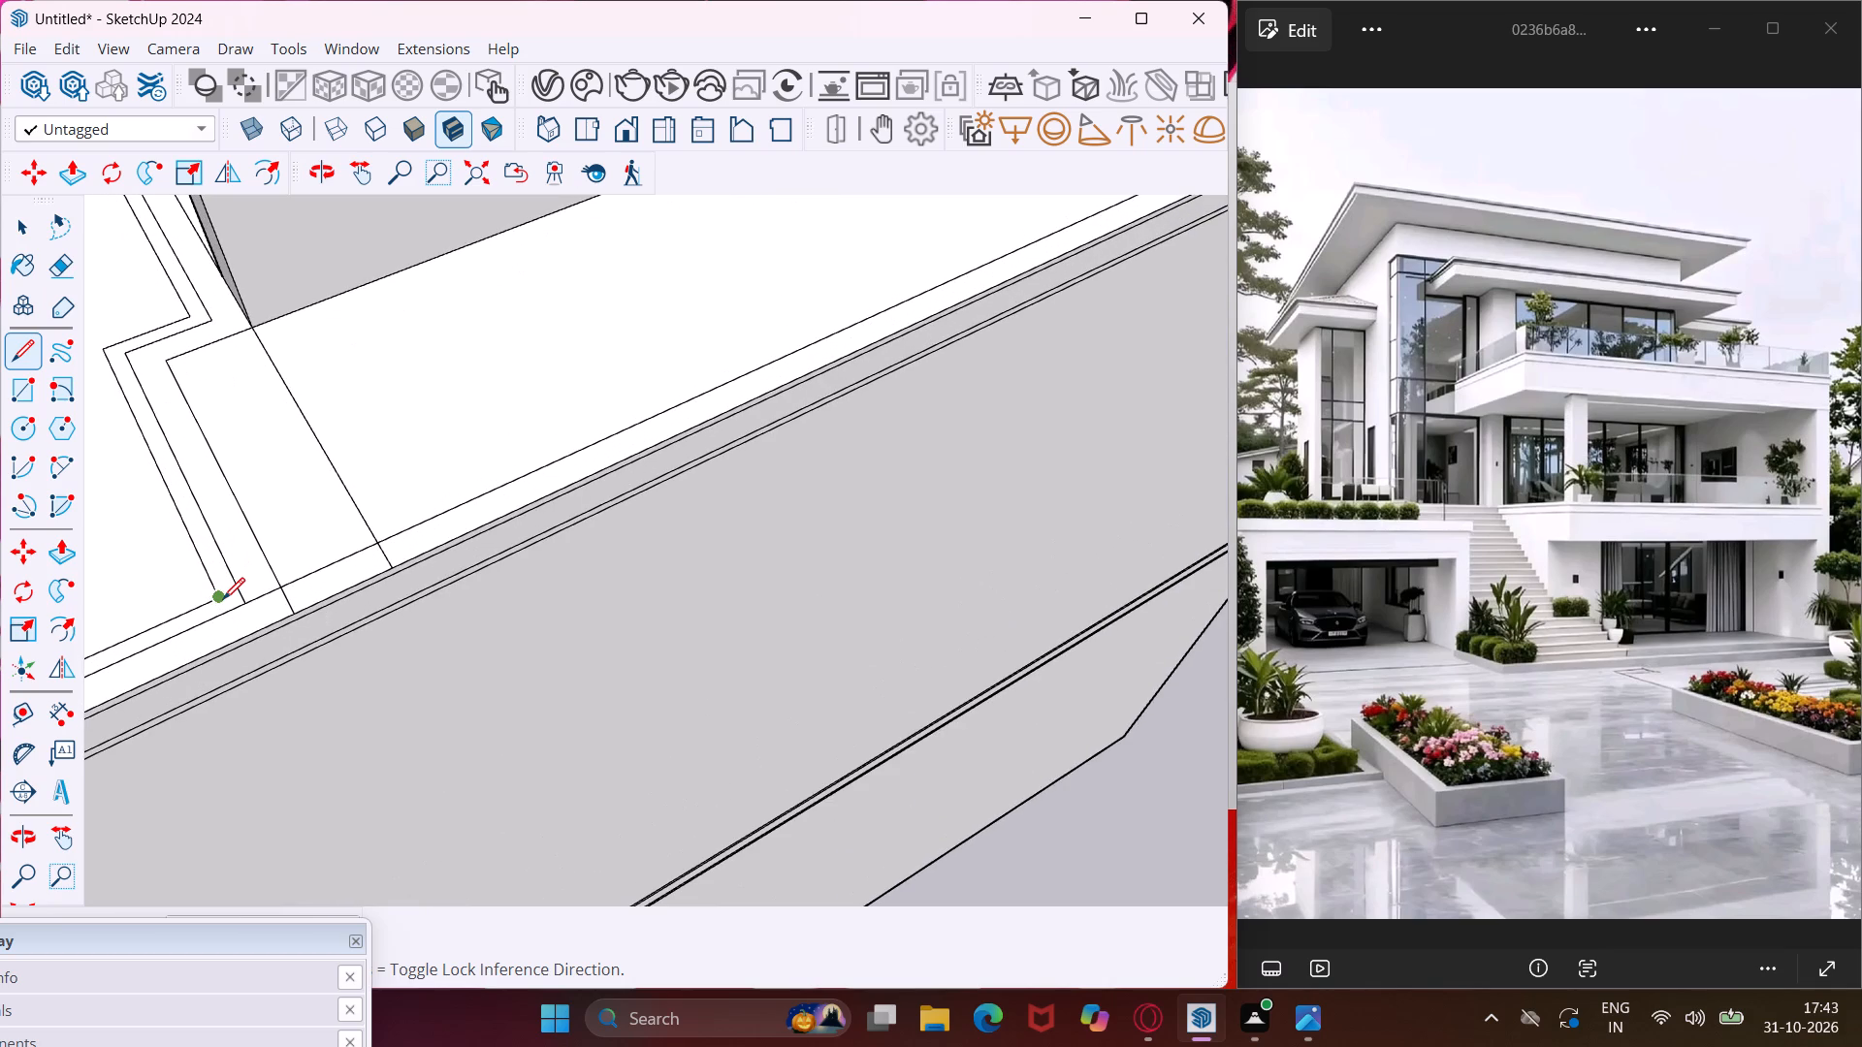
click(220, 599)
scroll(357, 514, down, 6)
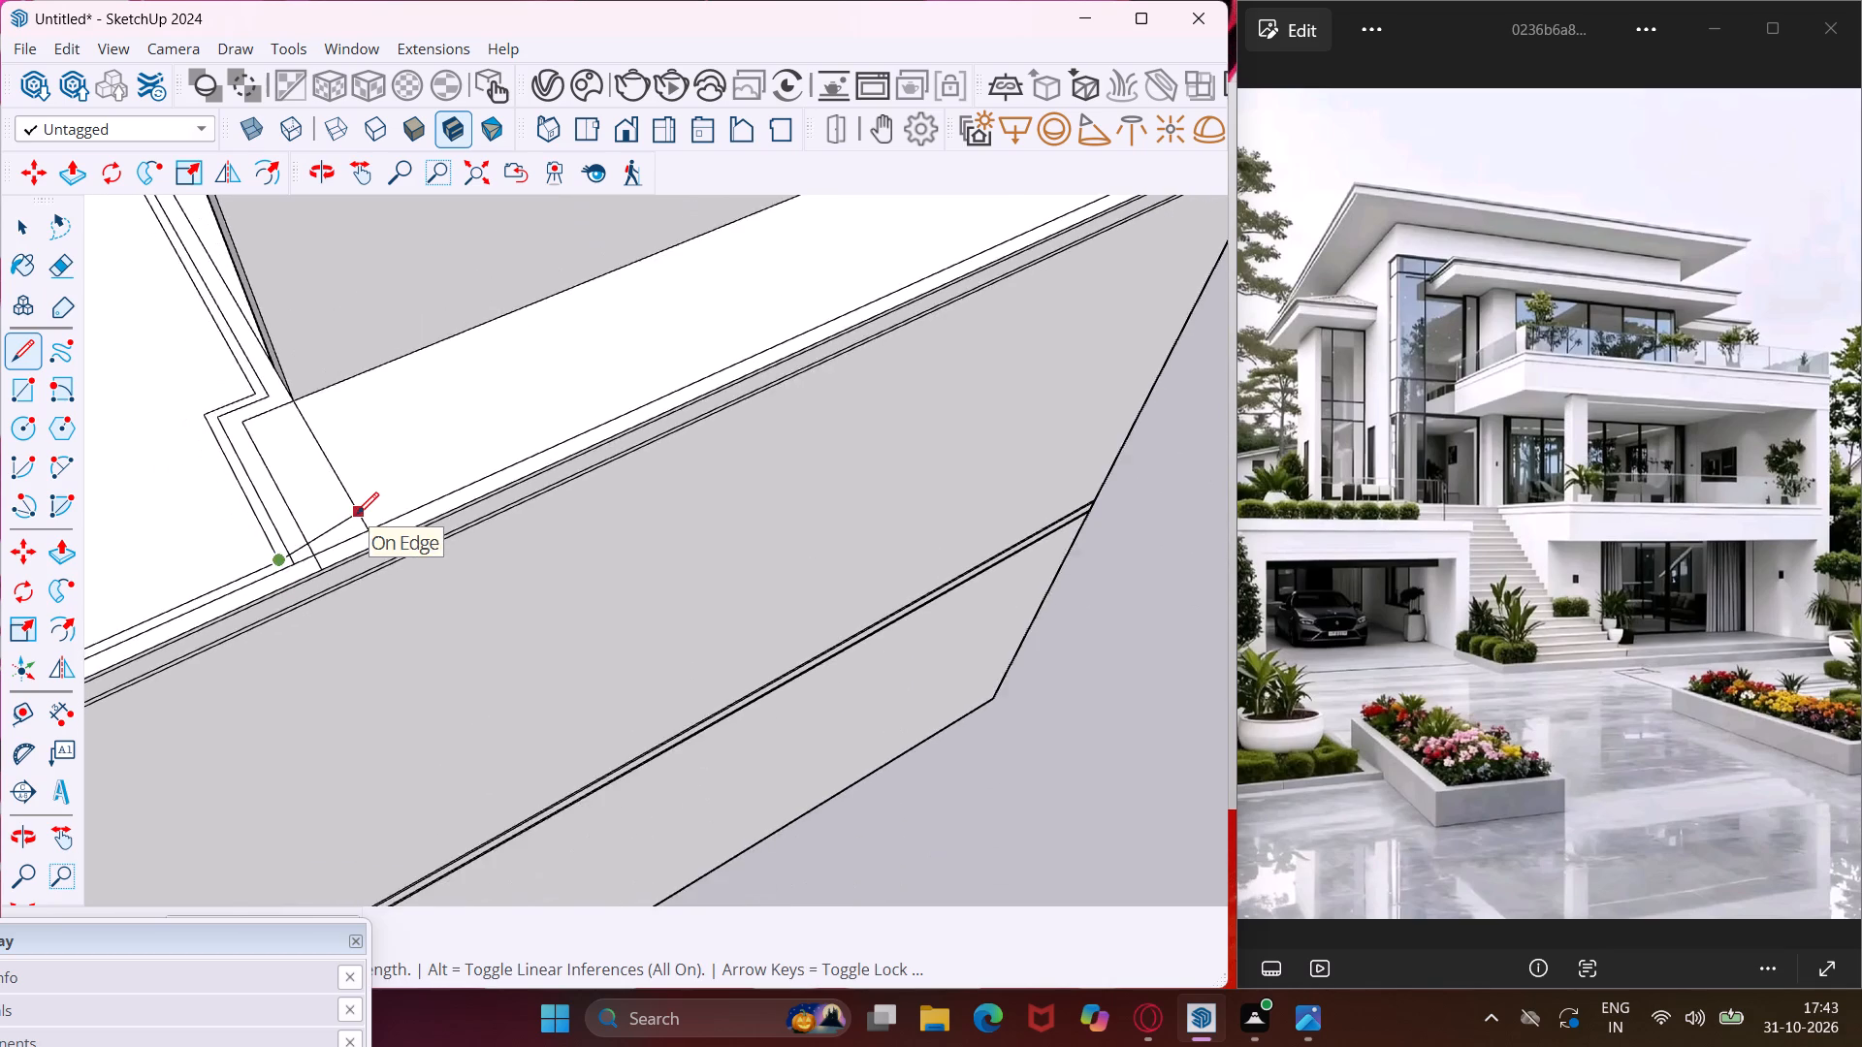
scroll(357, 514, down, 6)
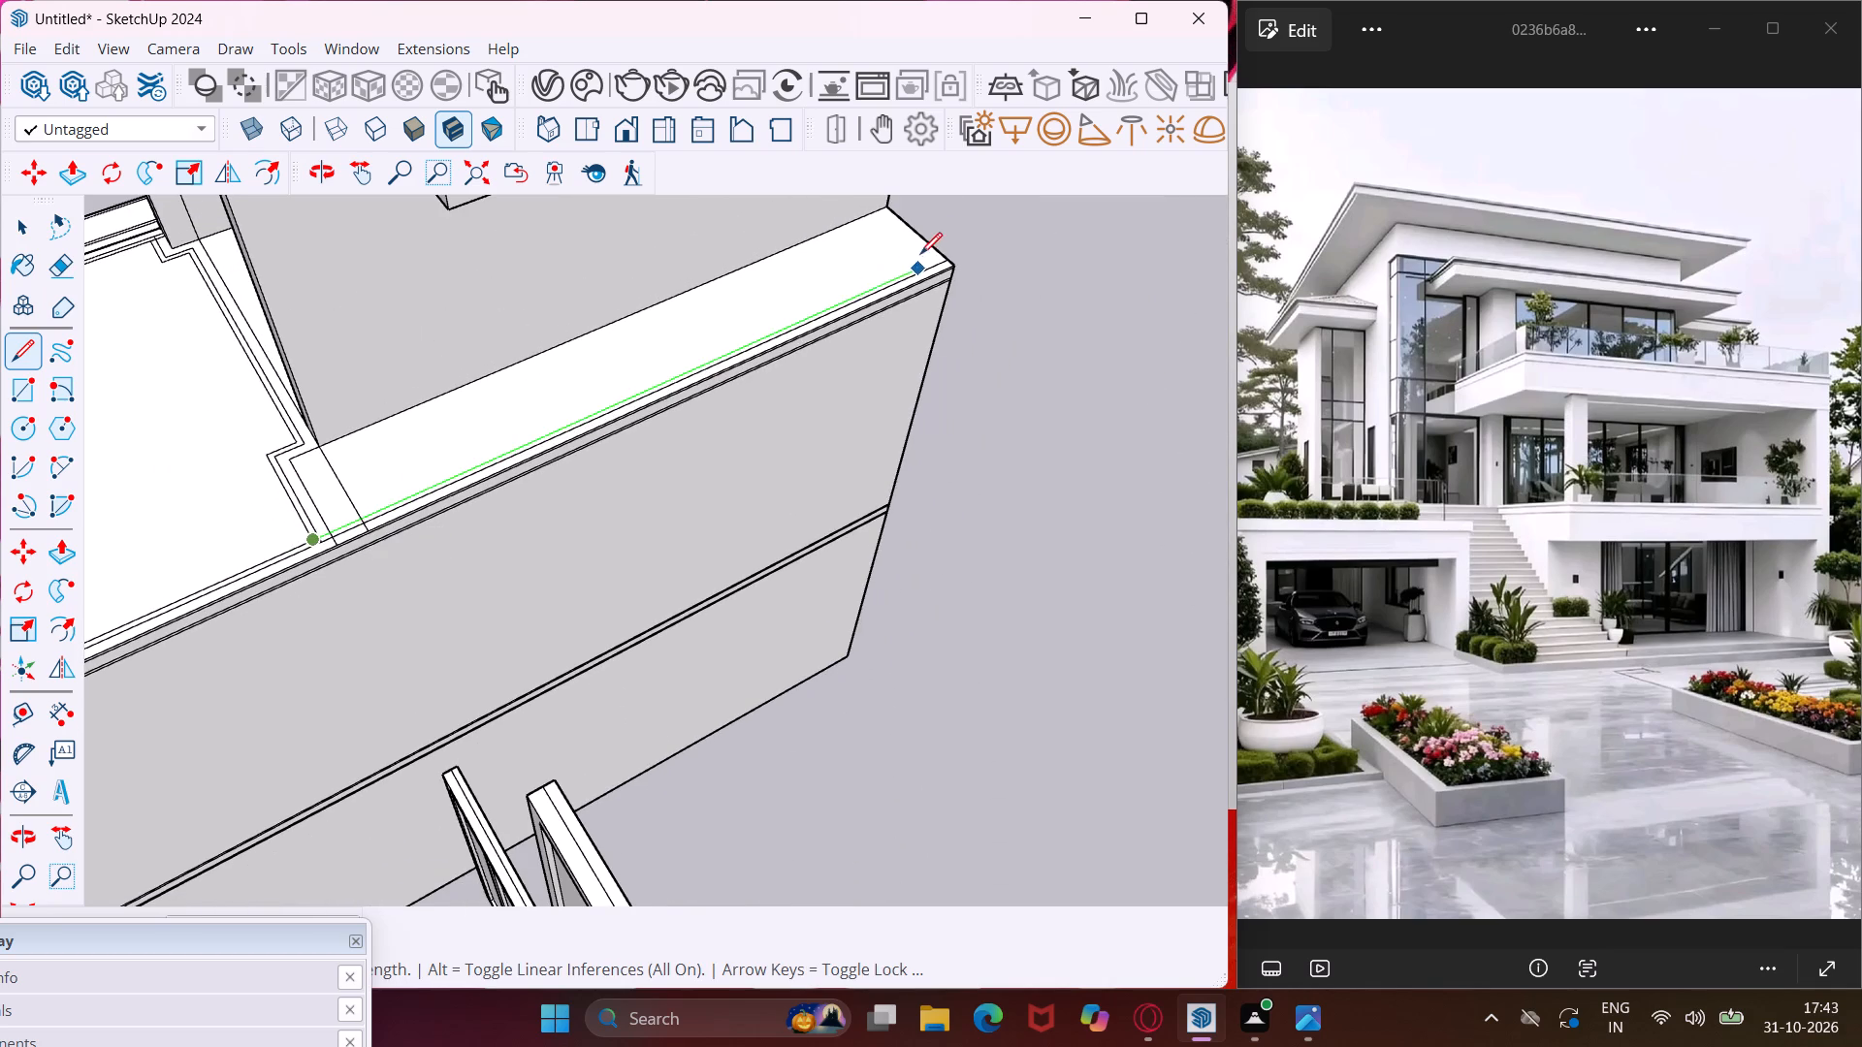
scroll(930, 250, up, 7)
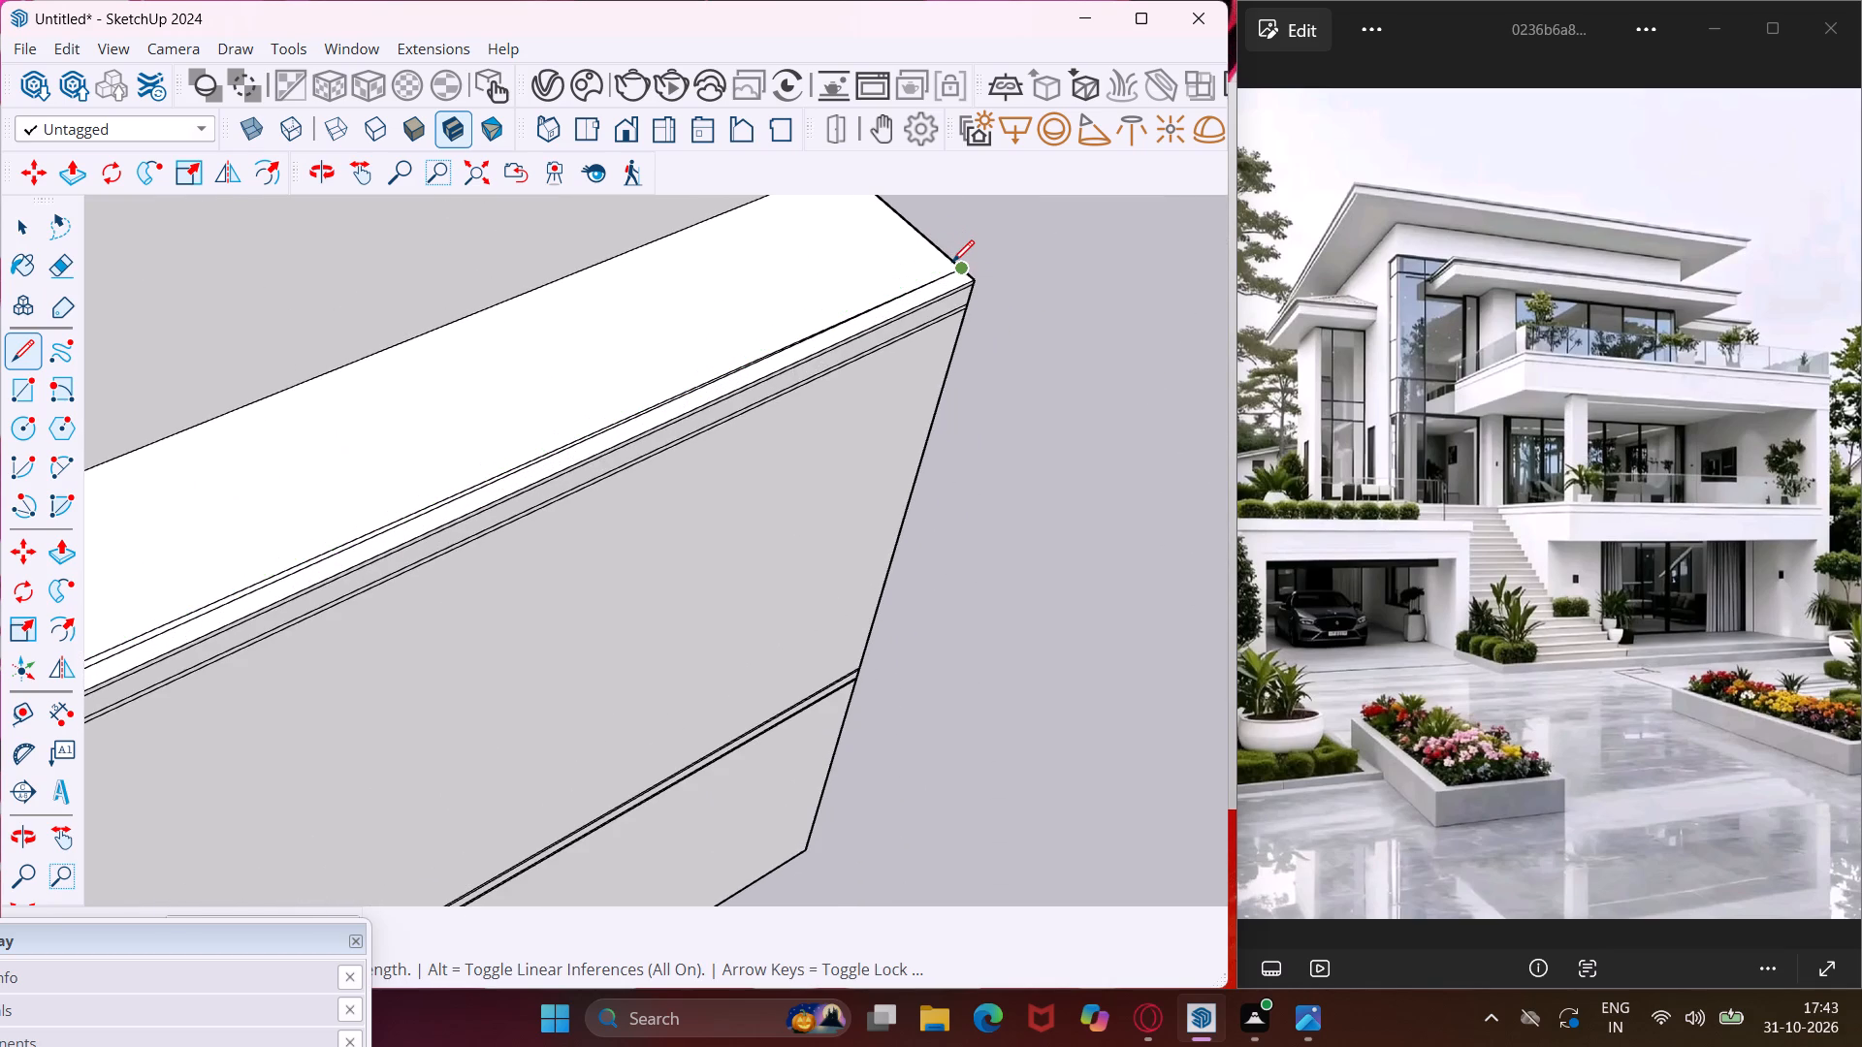
scroll(956, 262, up, 6)
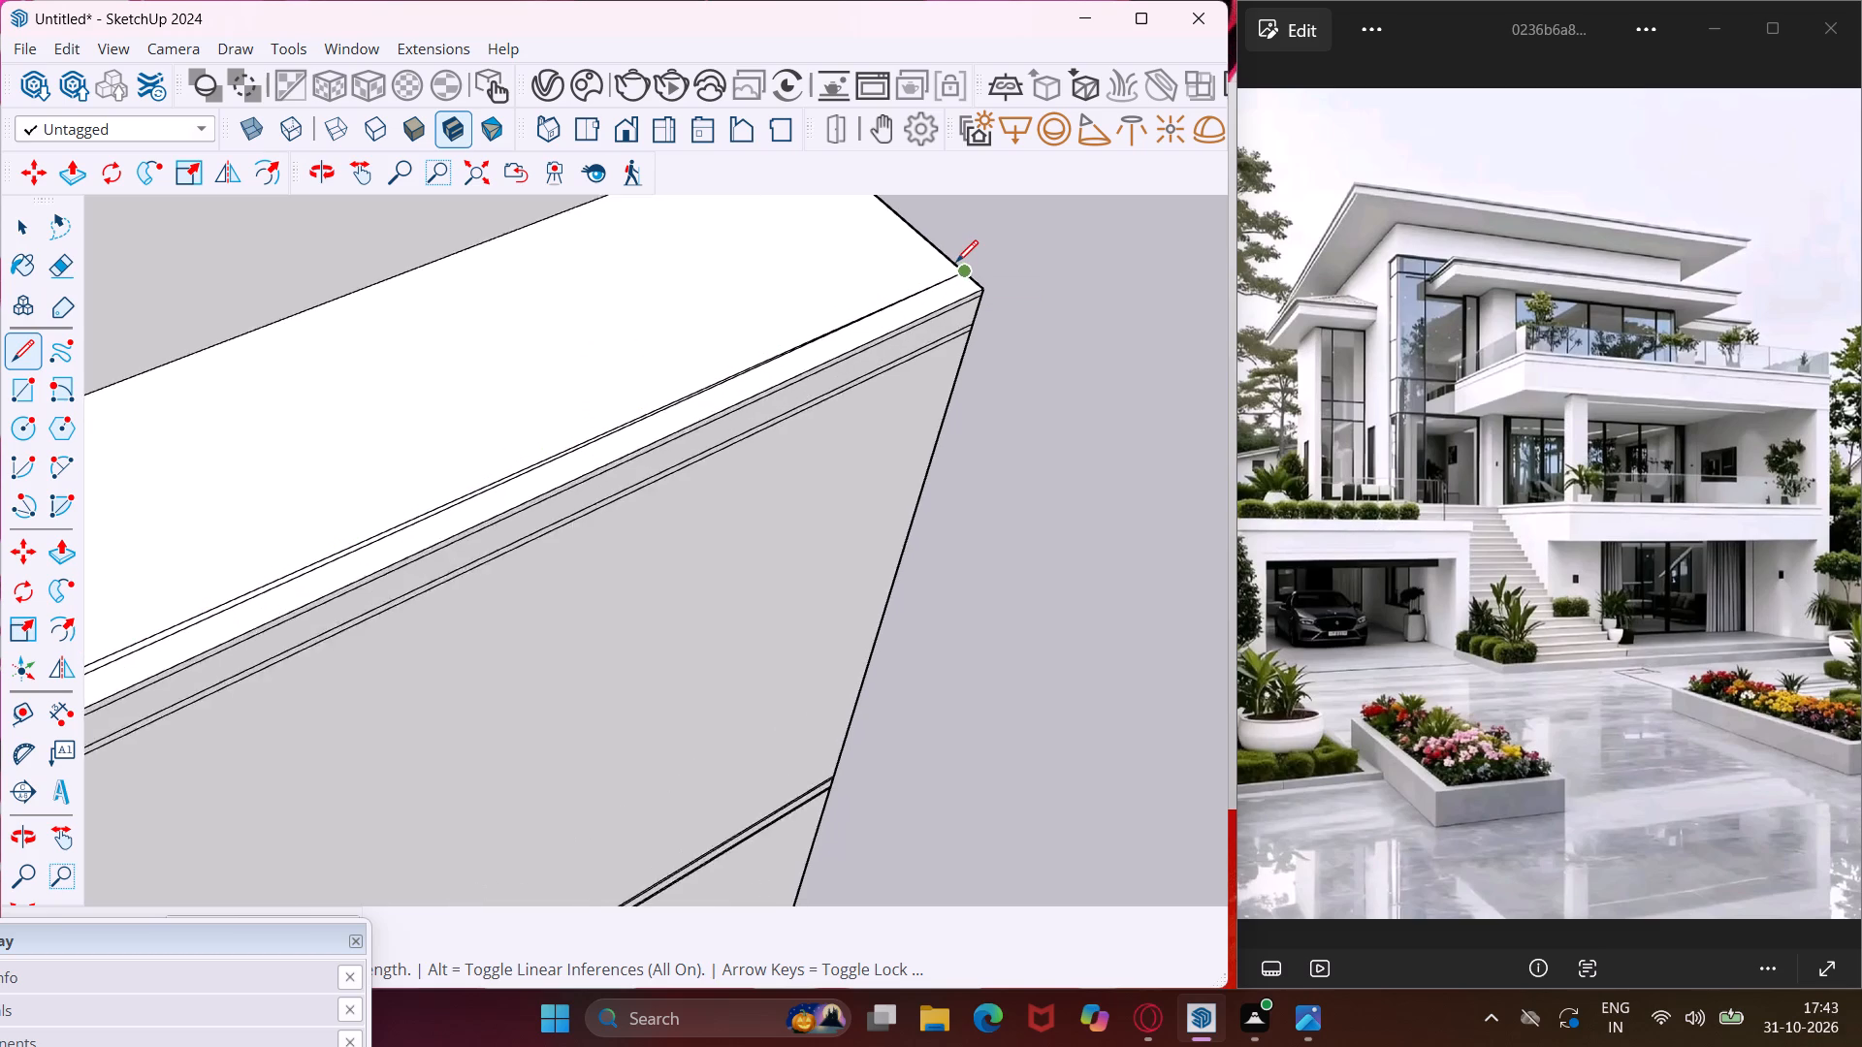
scroll(956, 262, up, 2)
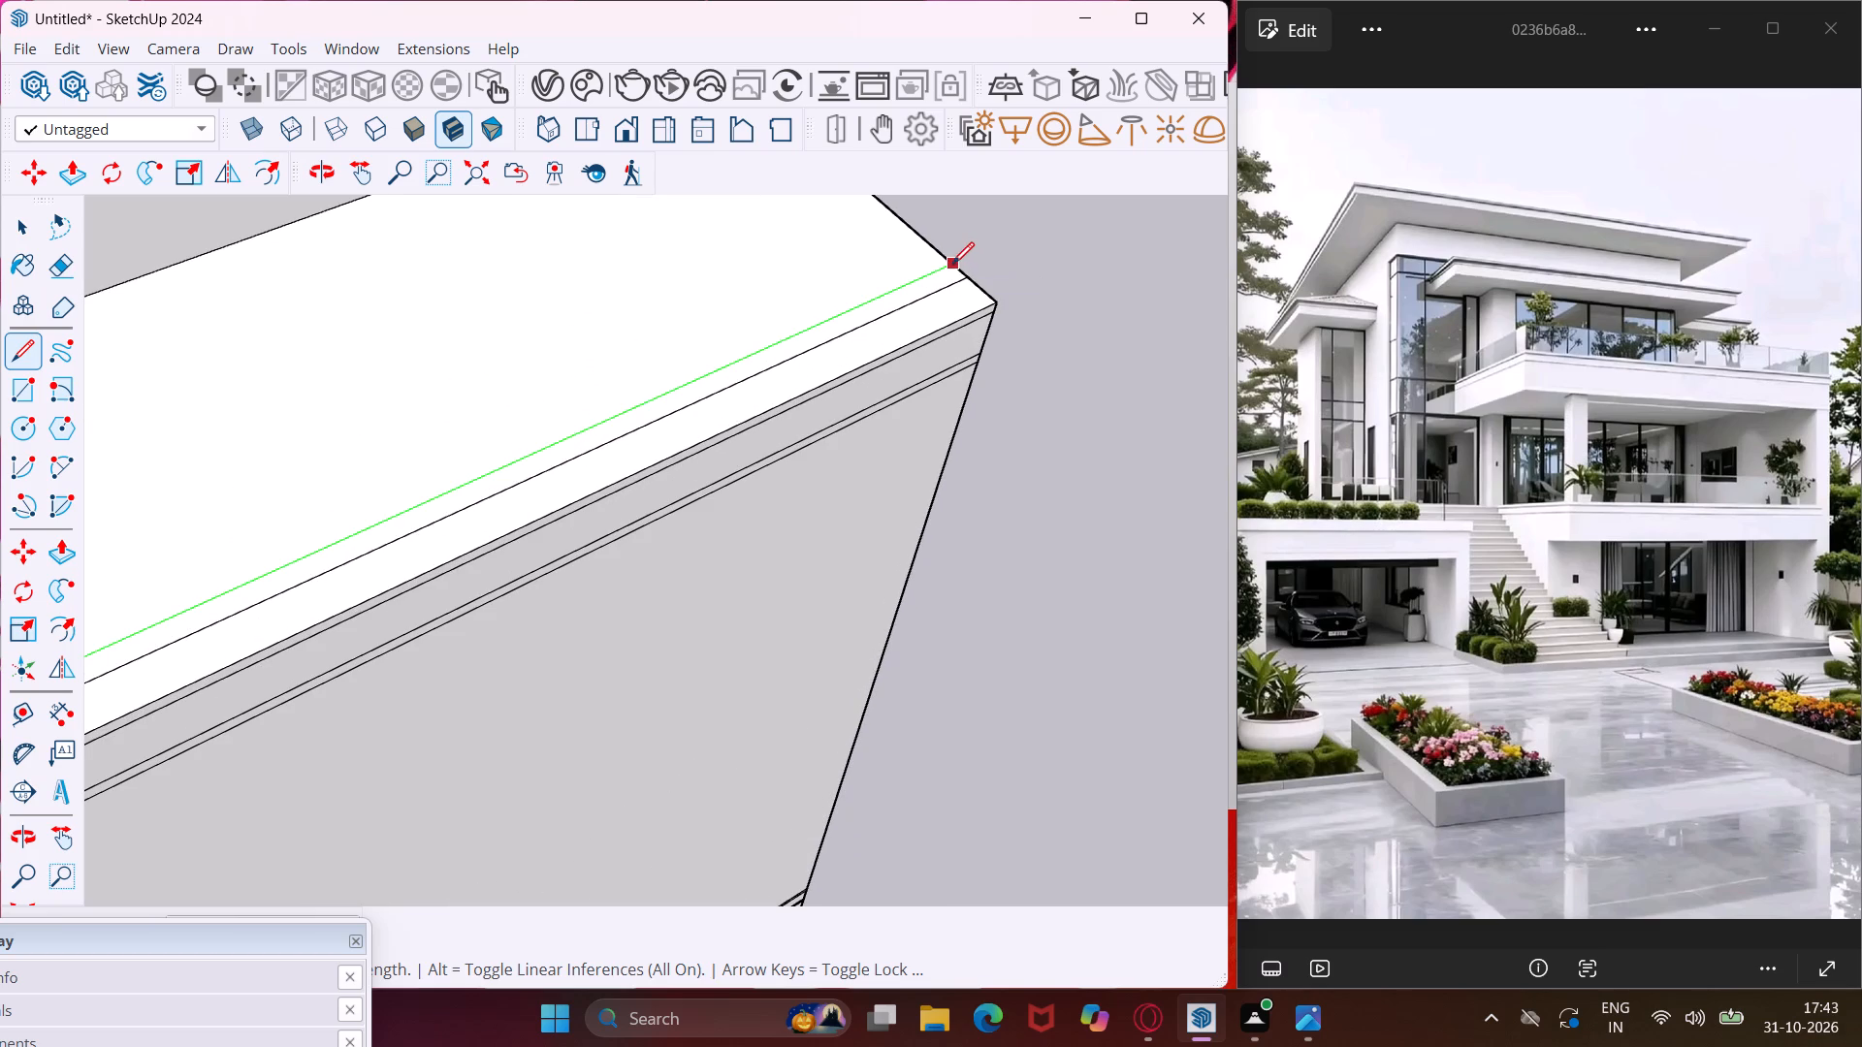
click(952, 264)
key(Escape)
key(space)
Erase the strip lines and floor dividing lines that cross the terrace between the rear pillar and the side ledge.
scroll(911, 257, down, 16)
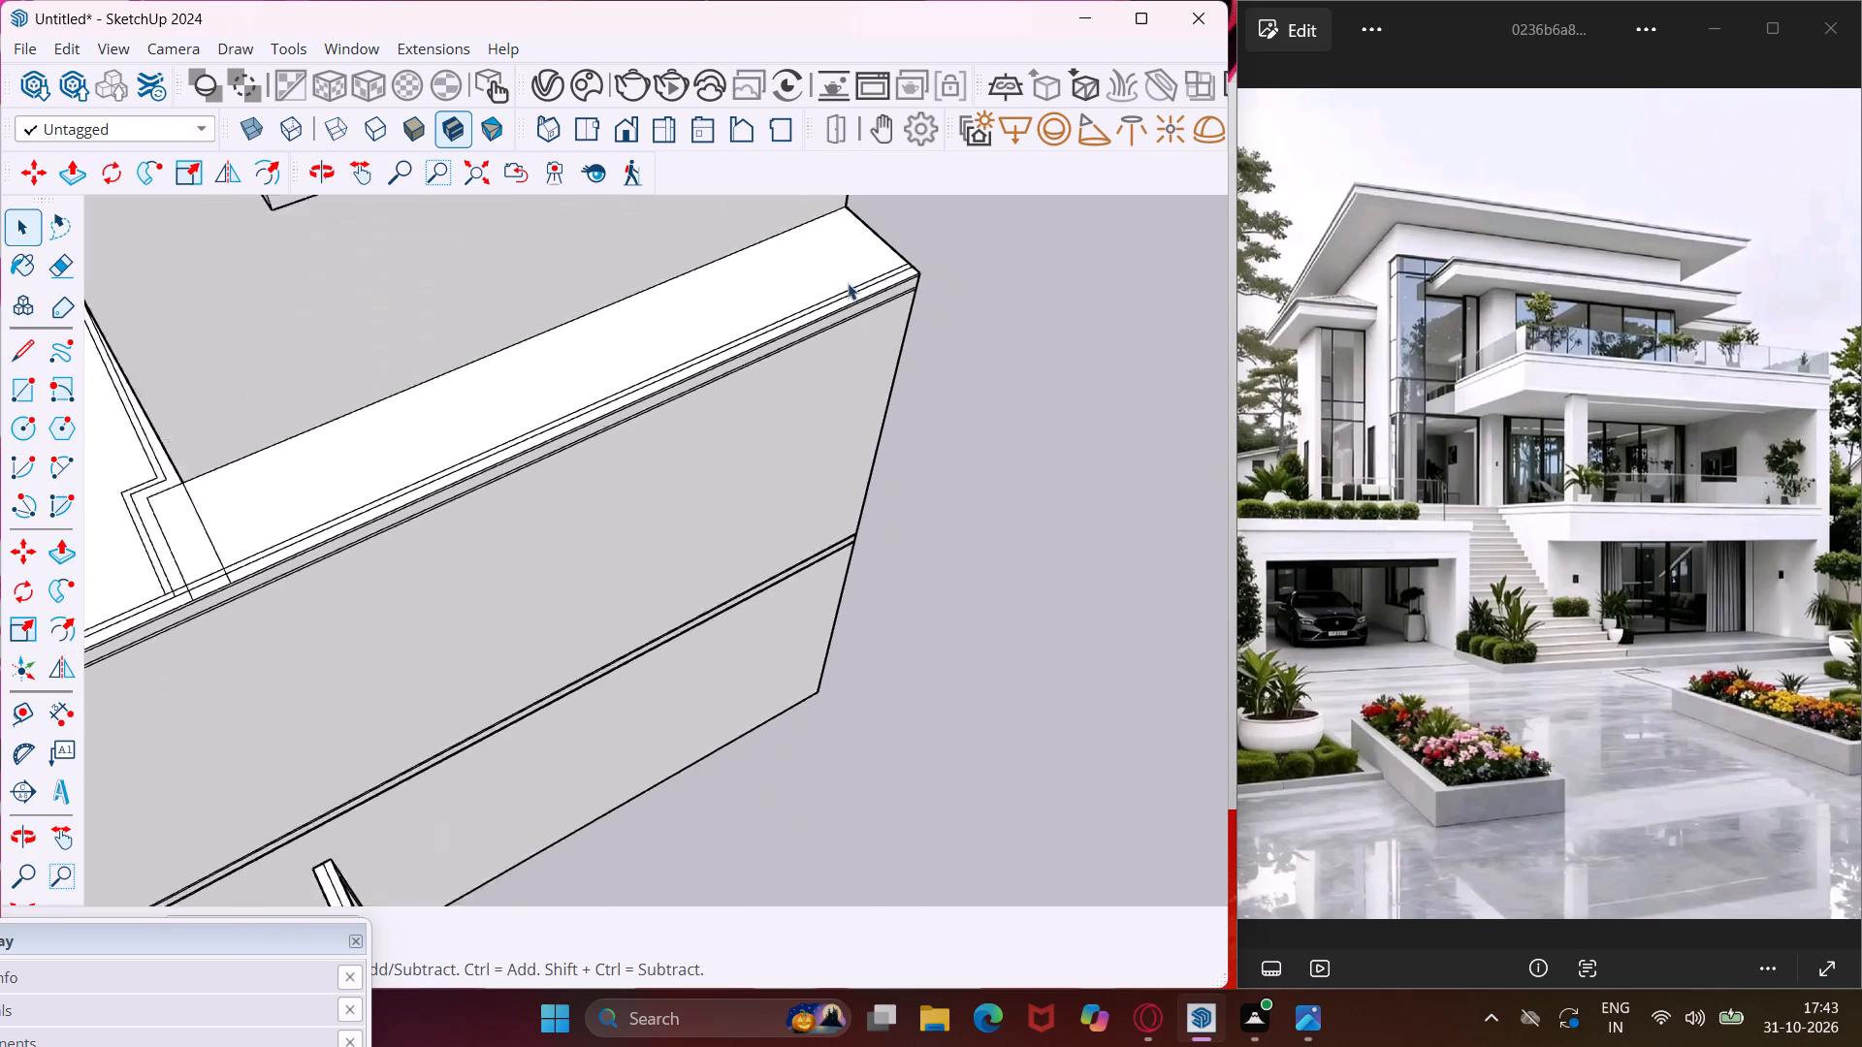
scroll(848, 283, down, 3)
key(e)
scroll(326, 429, up, 9)
drag(488, 467, 488, 468)
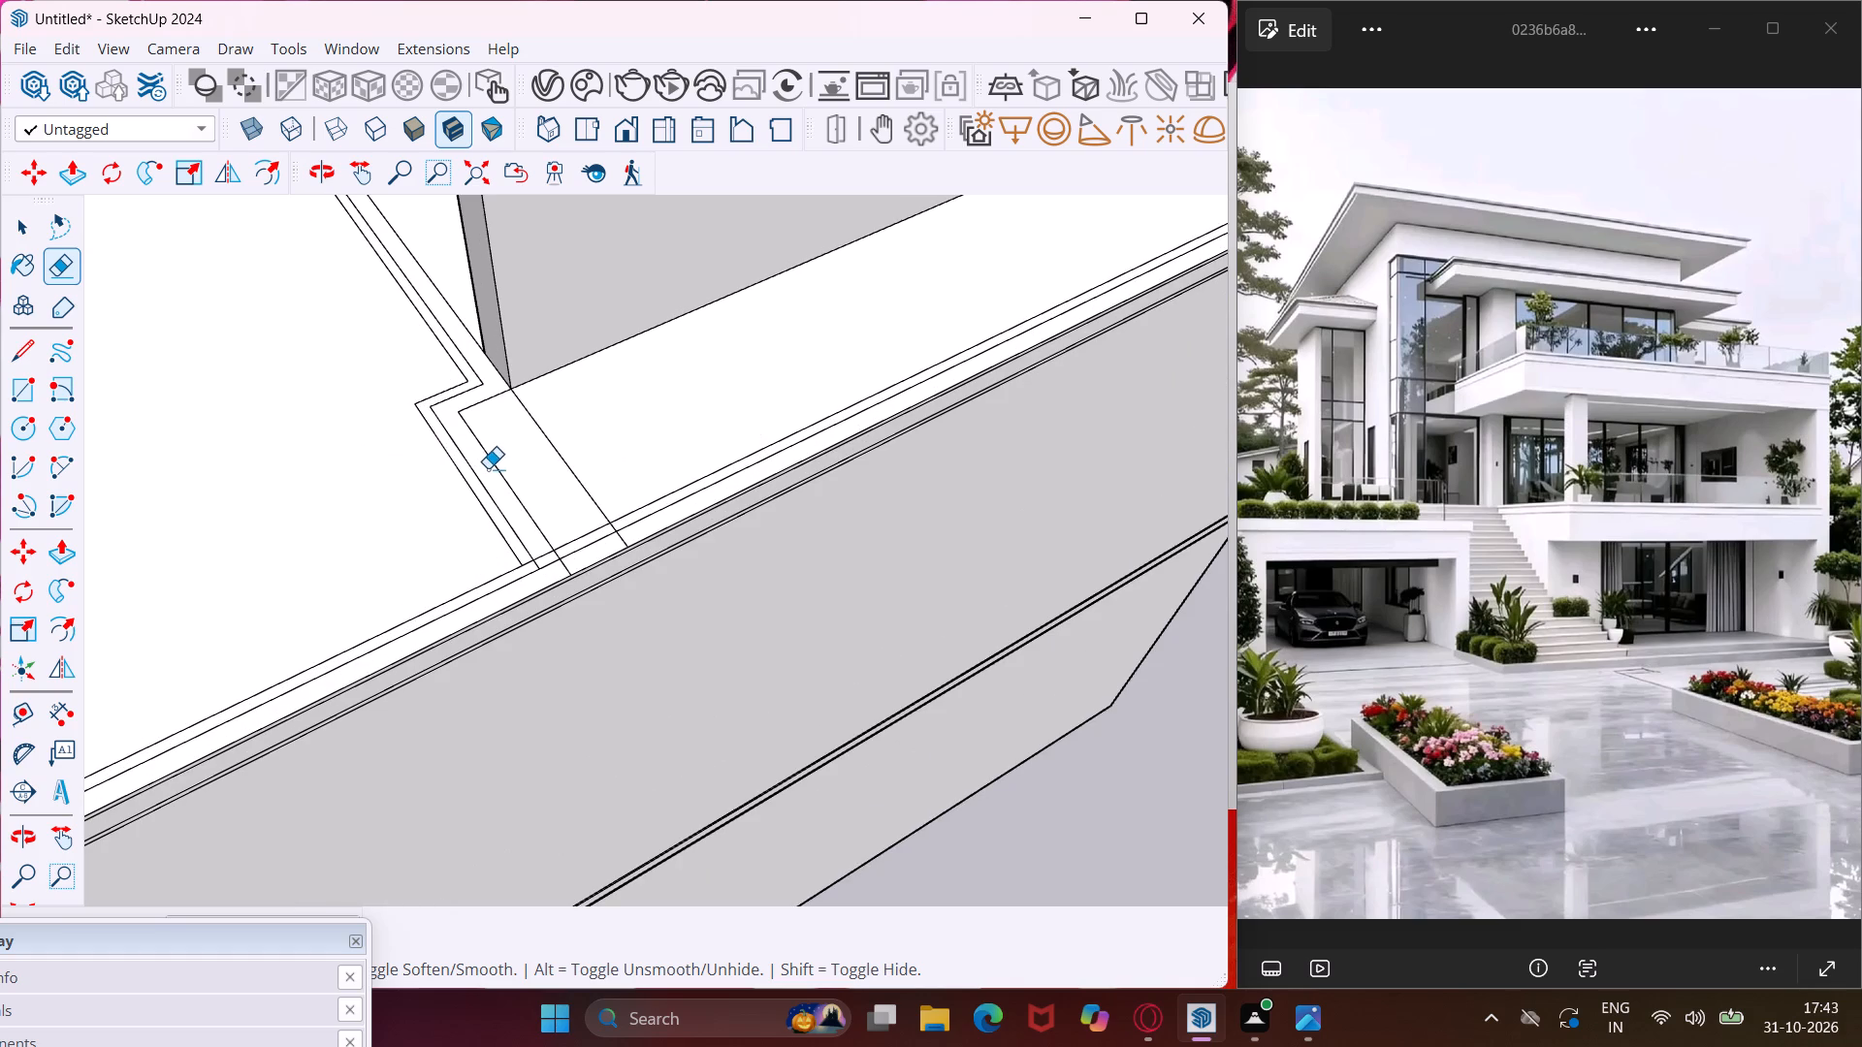
drag(488, 468, 455, 480)
drag(466, 471, 574, 460)
Erase the short leftover cross segments within the side railing strip and between it and the outer edge.
scroll(532, 566, up, 8)
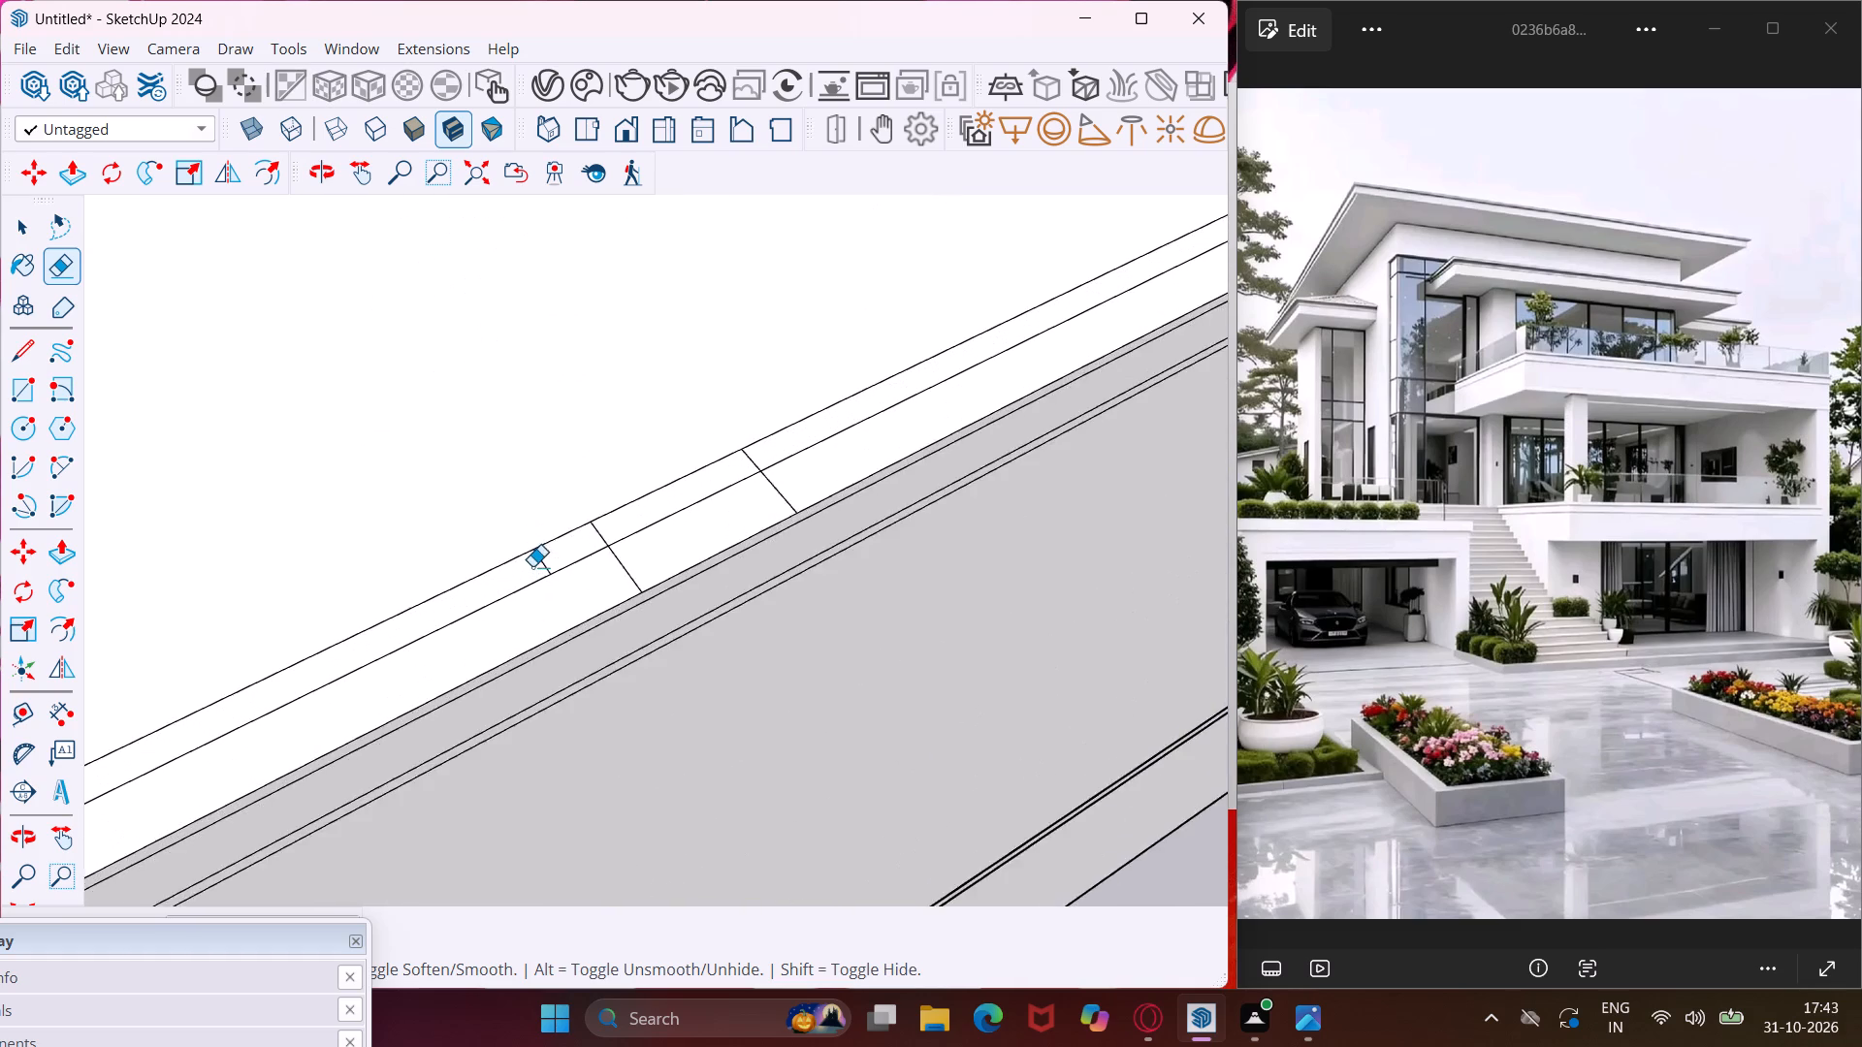
scroll(532, 566, up, 9)
click(554, 556)
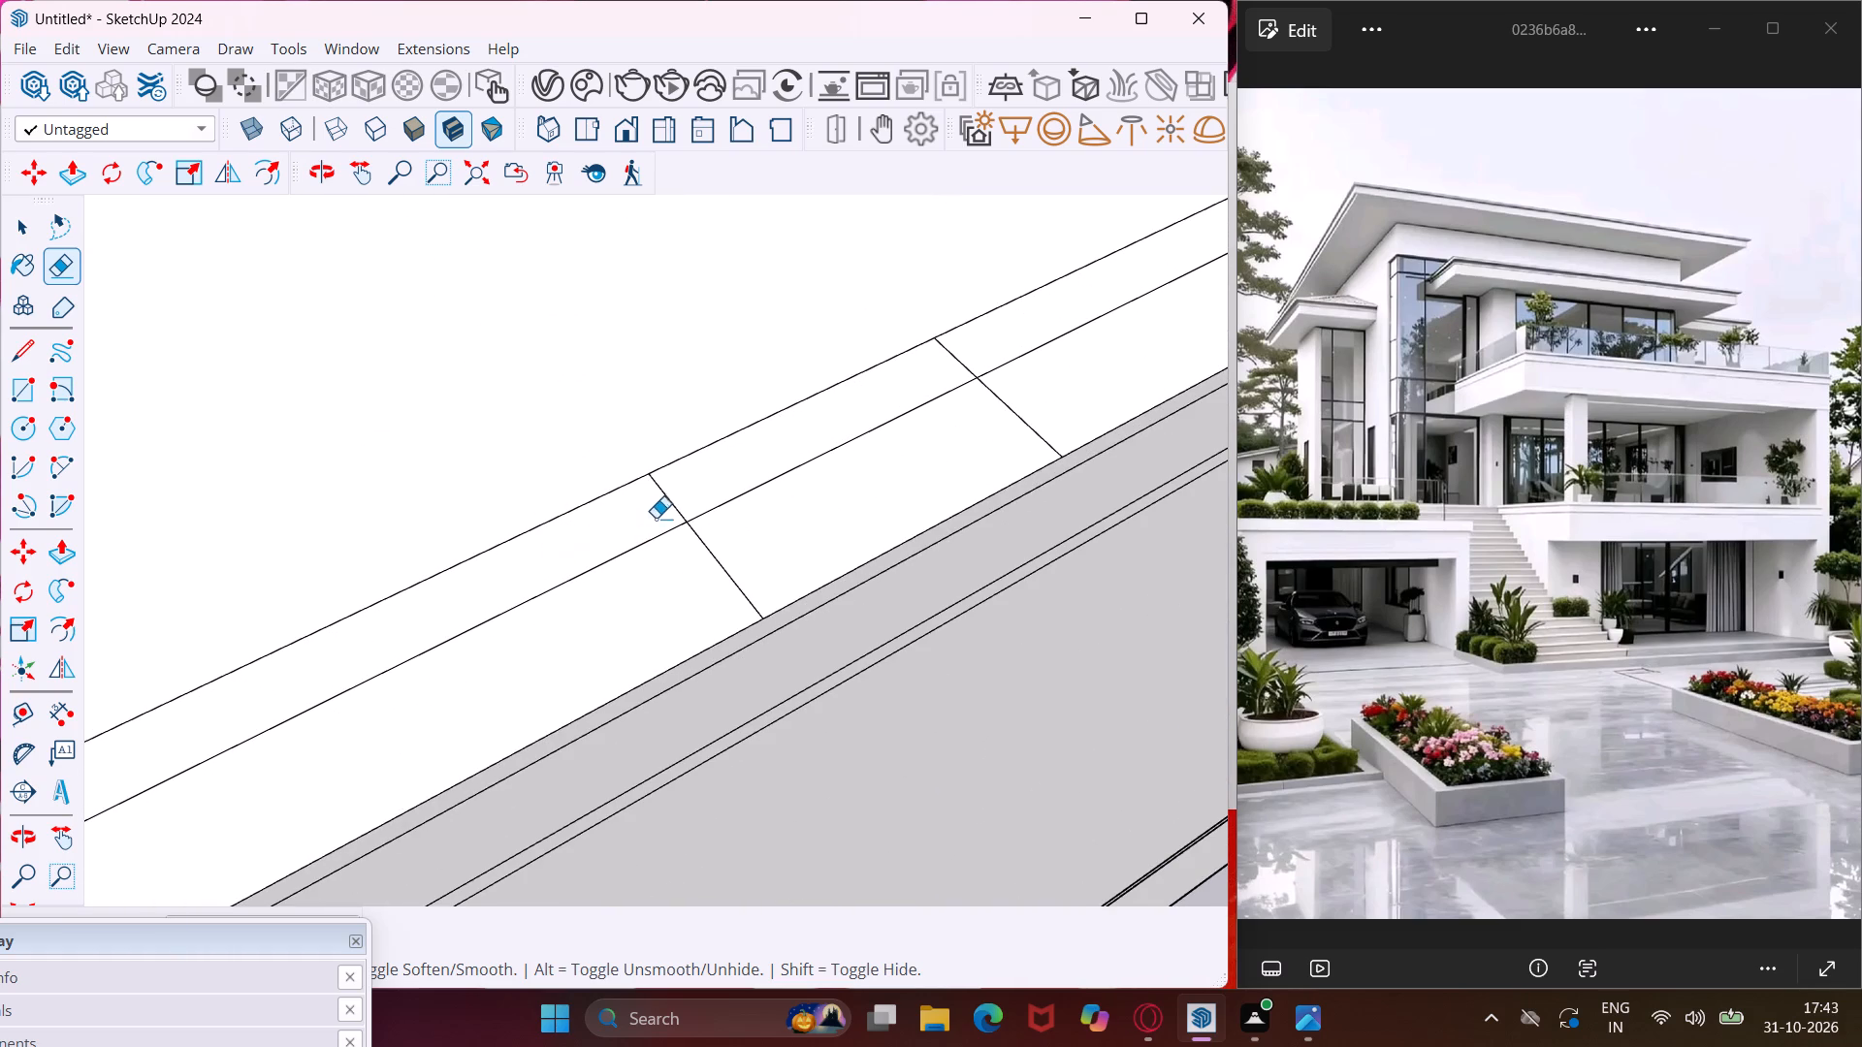
click(666, 498)
click(962, 367)
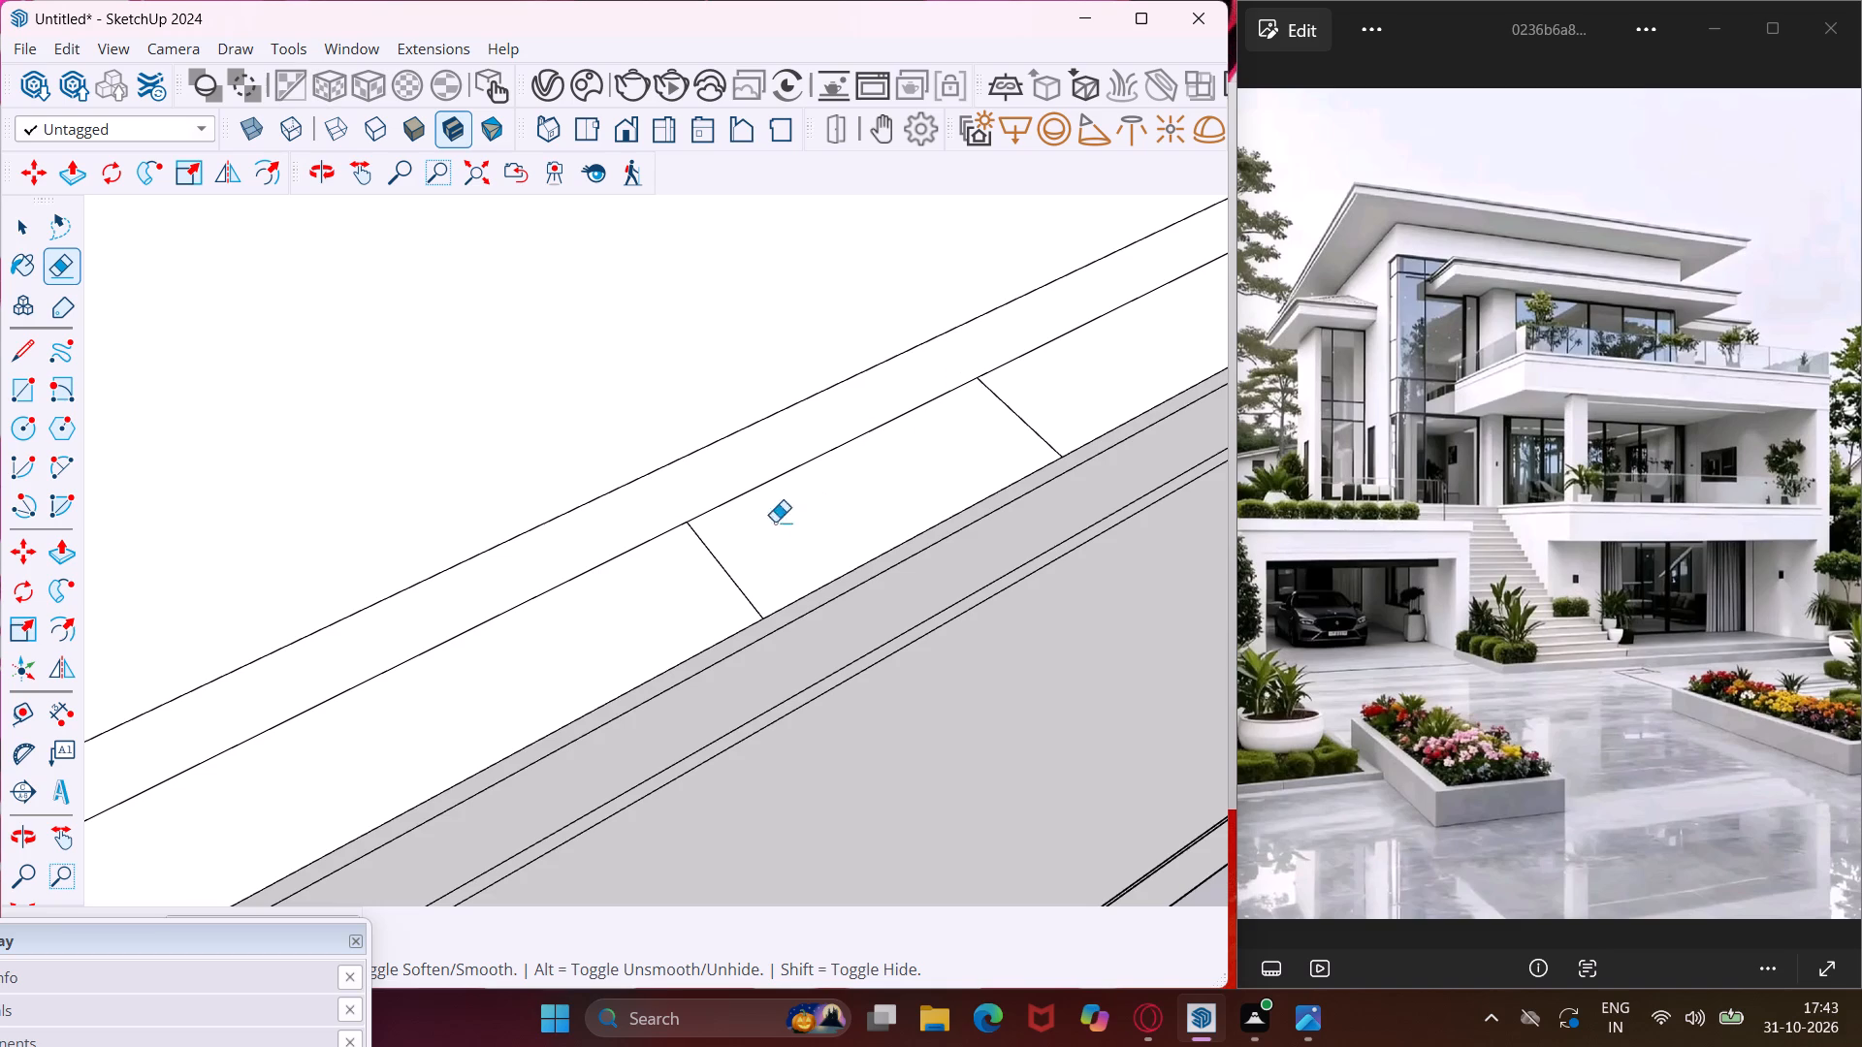
click(719, 569)
click(1034, 435)
click(712, 554)
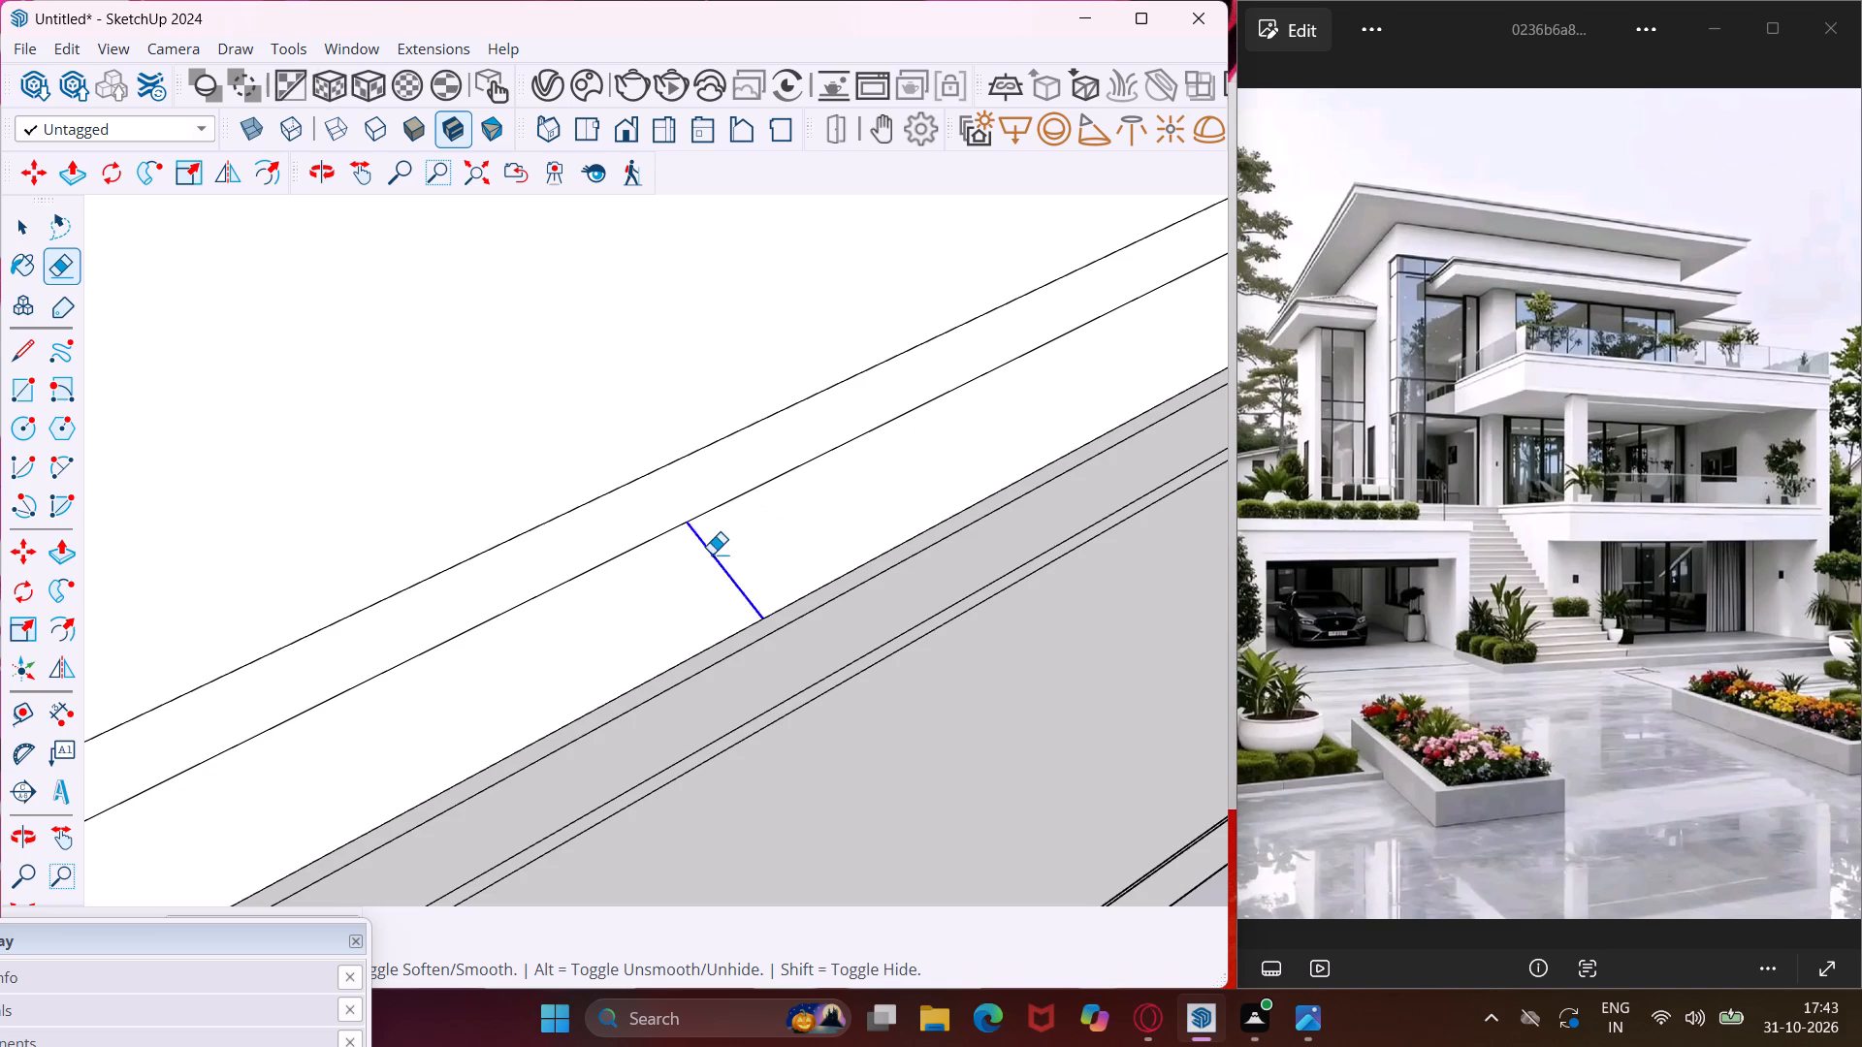
Erase the strip's double lines at the jog beside the stair-side column and along the terrace's back edge.
middle_drag(794, 508, 880, 521)
scroll(867, 505, down, 9)
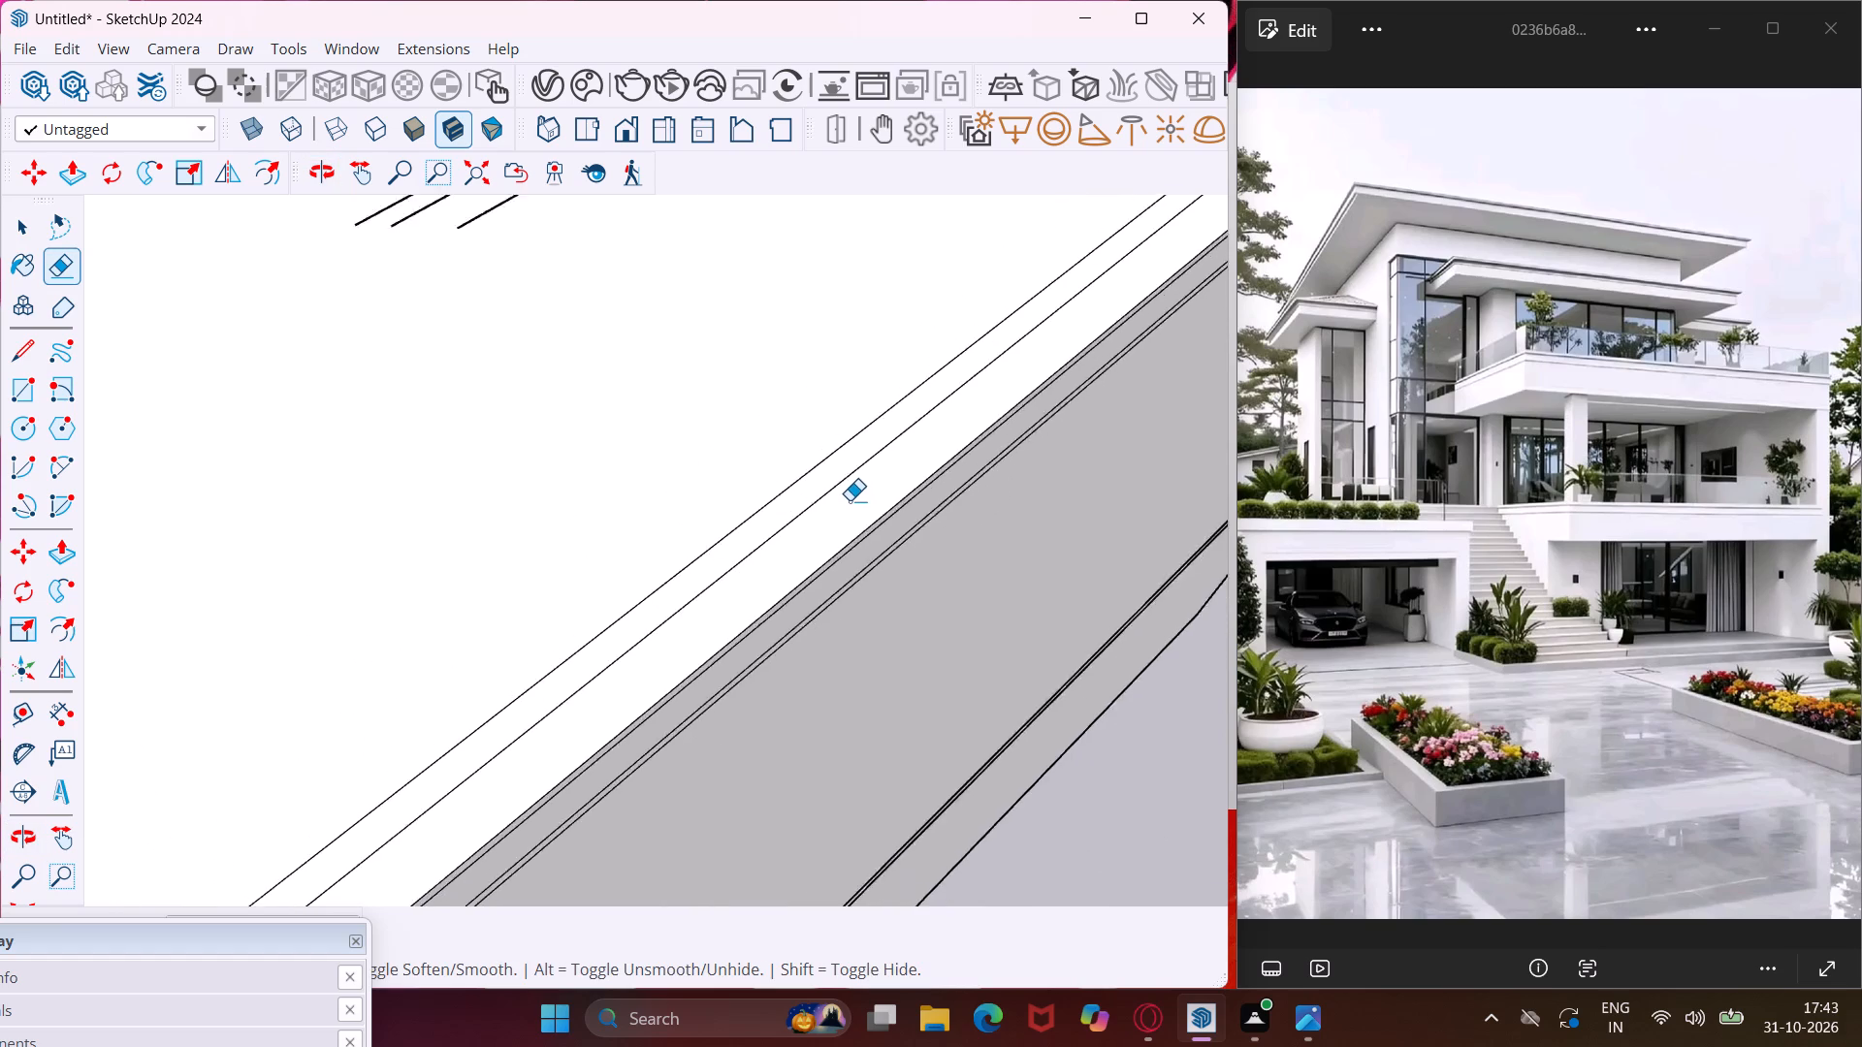
scroll(850, 500, down, 15)
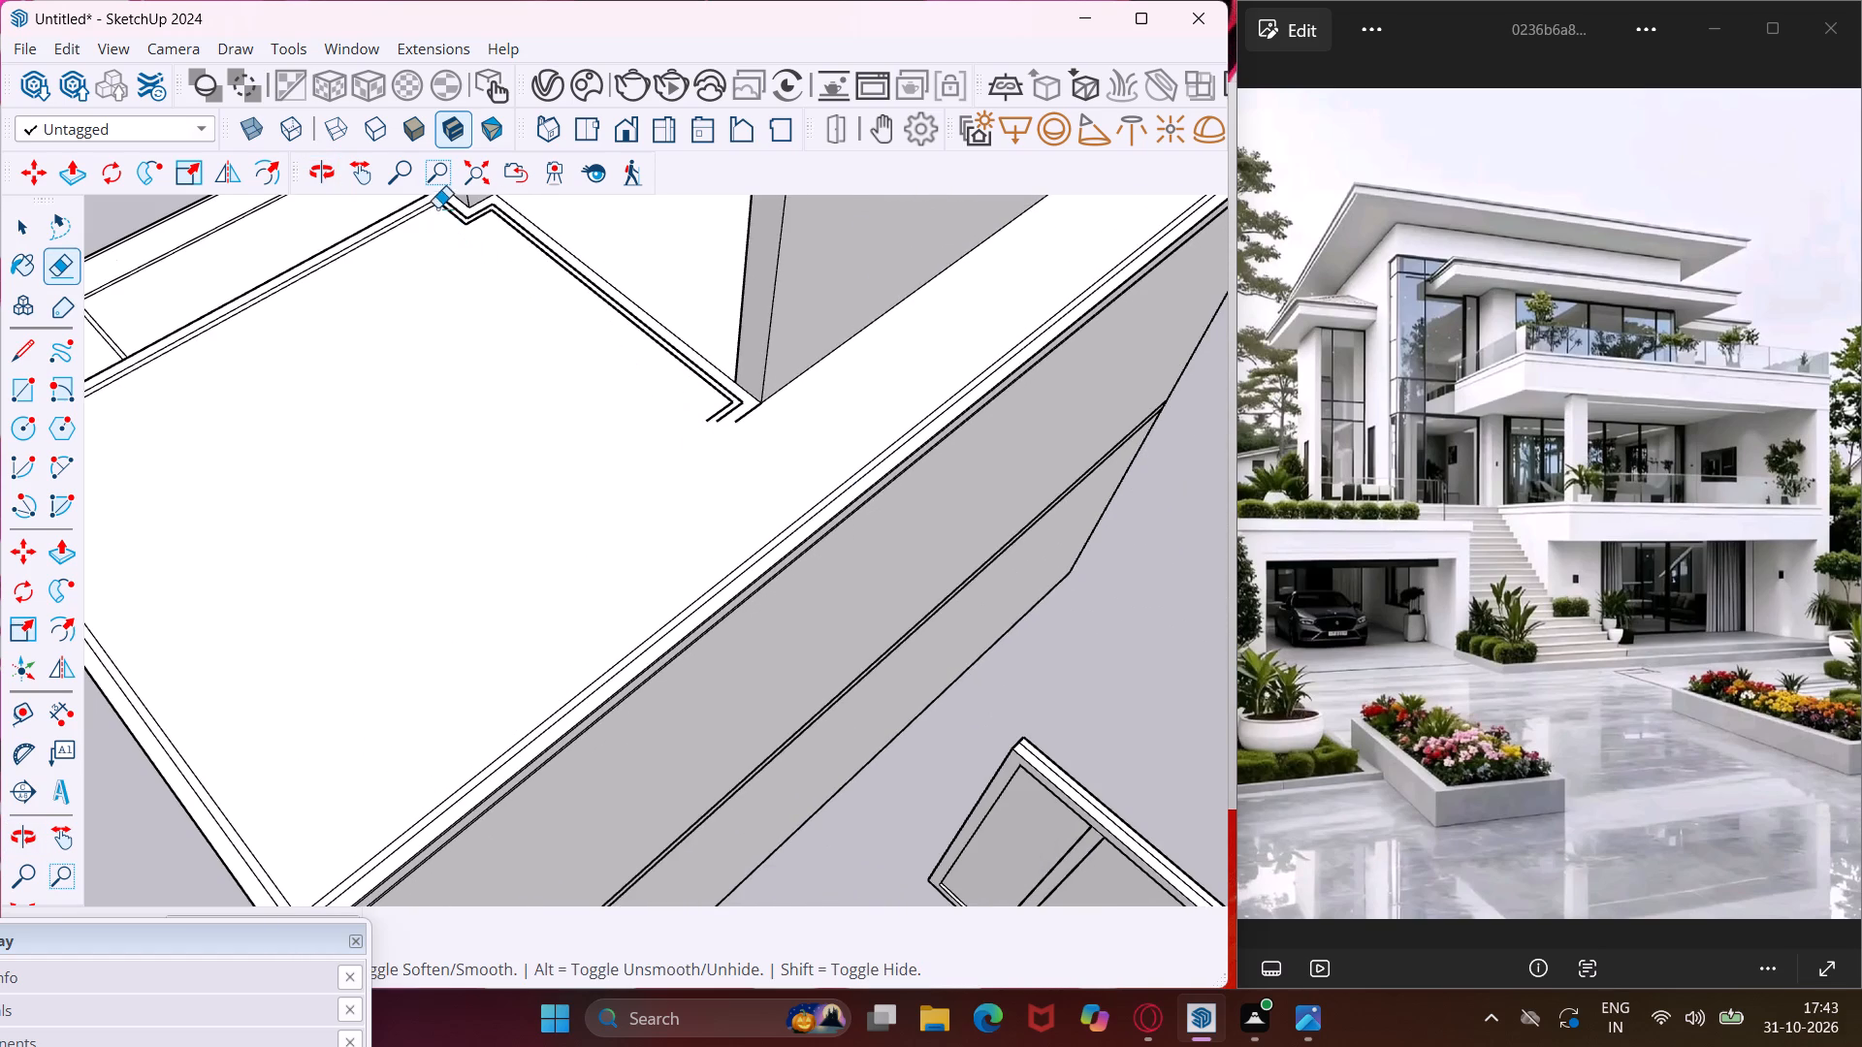
scroll(437, 207, up, 13)
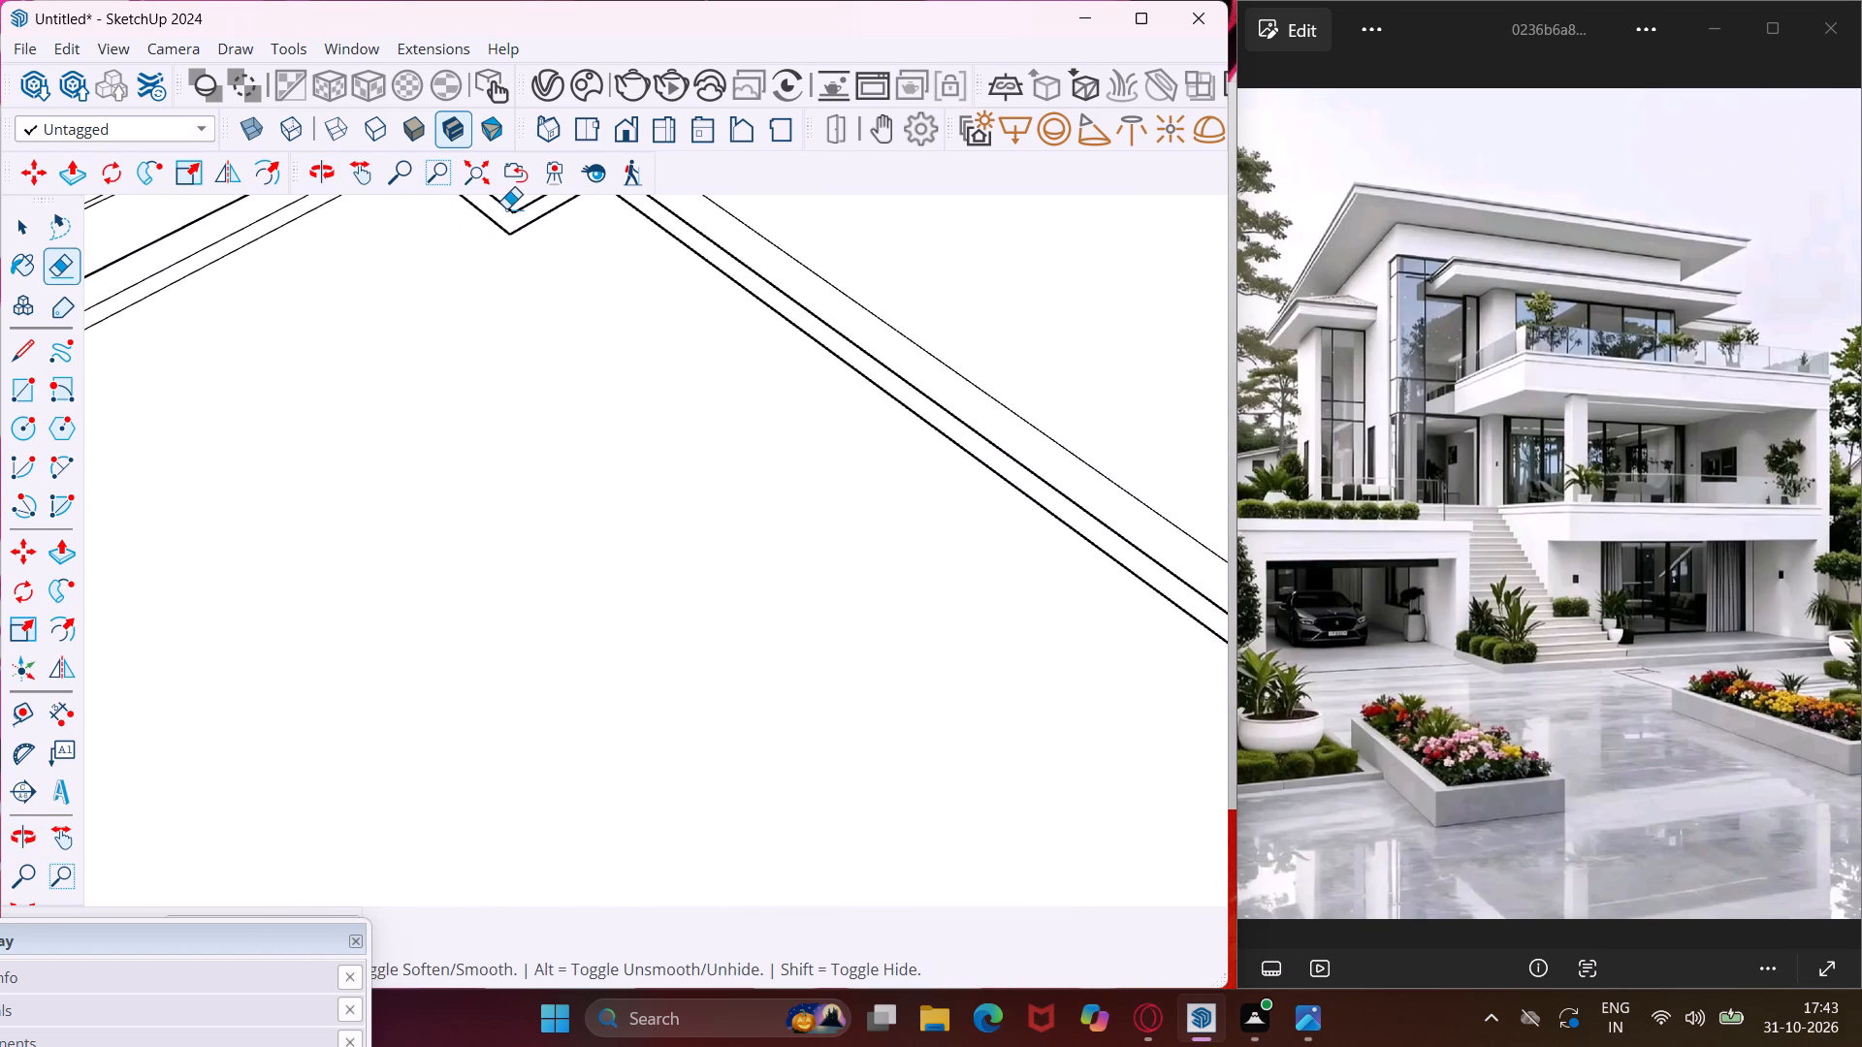
drag(510, 206, 509, 225)
click(507, 232)
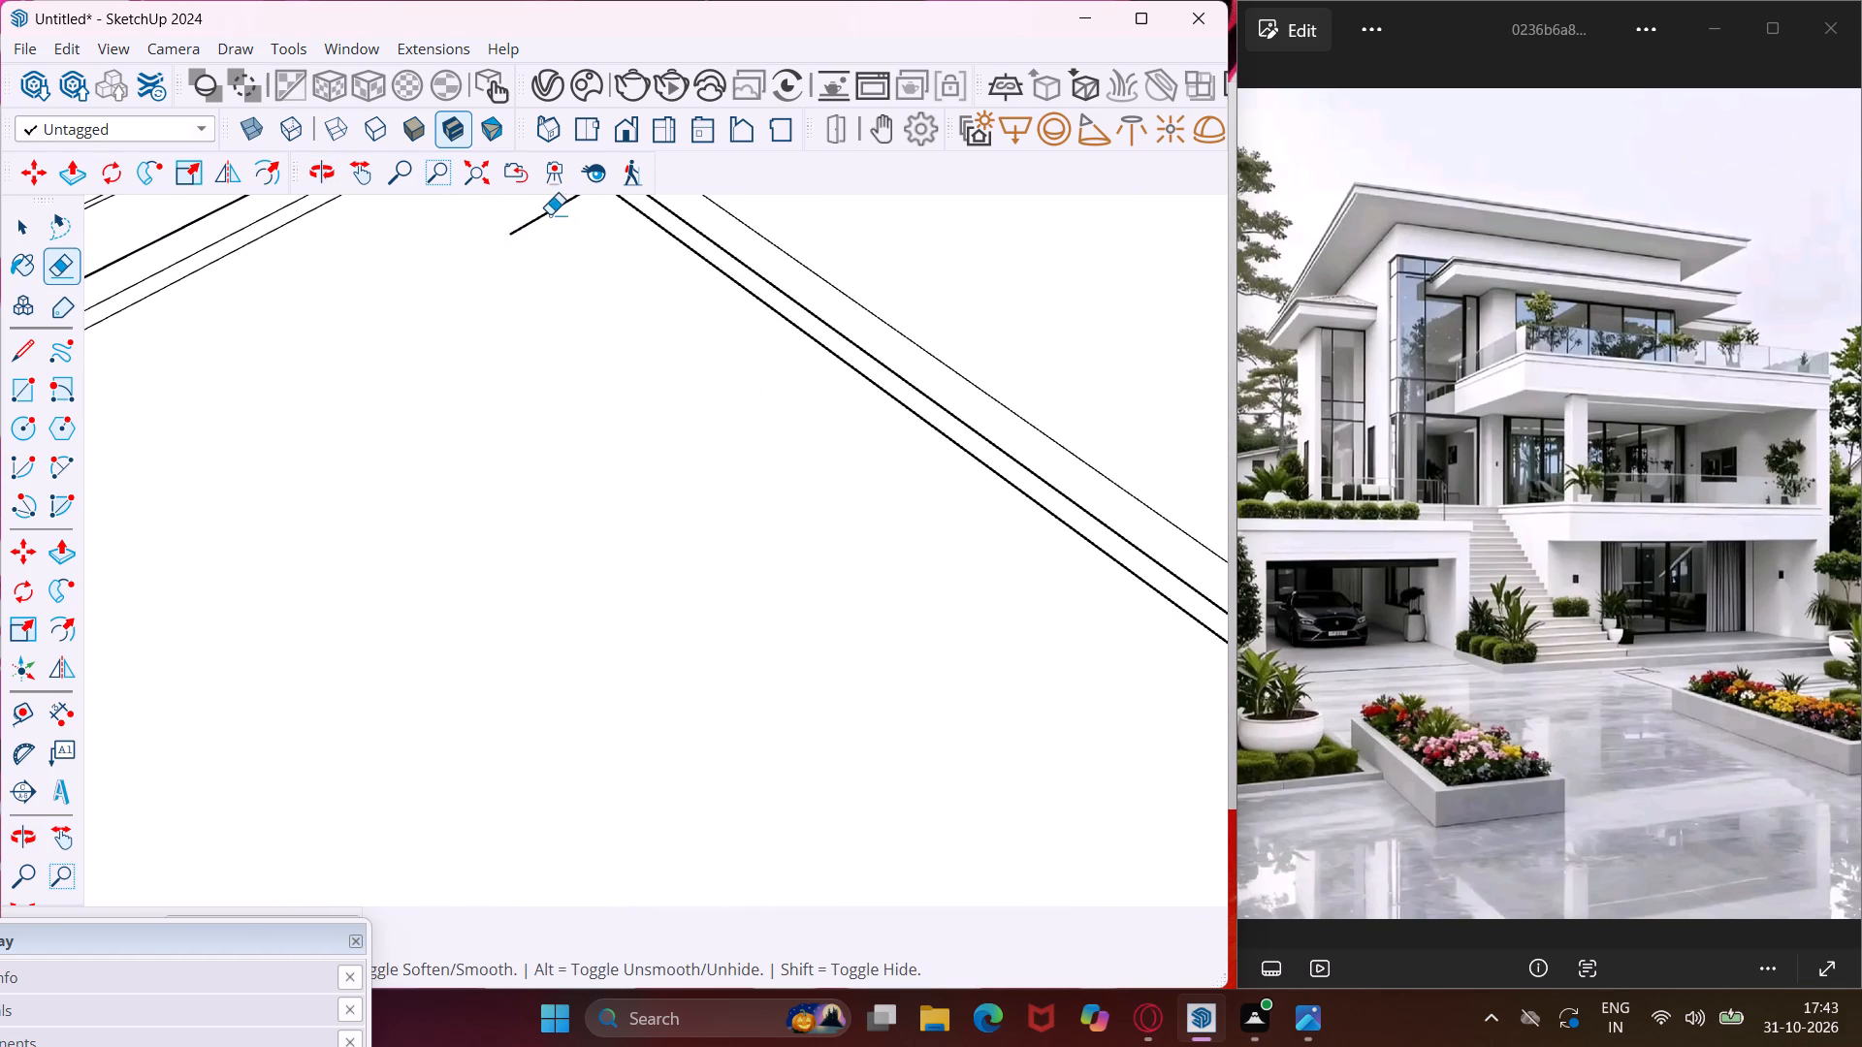
click(550, 214)
scroll(456, 333, down, 5)
scroll(595, 281, up, 3)
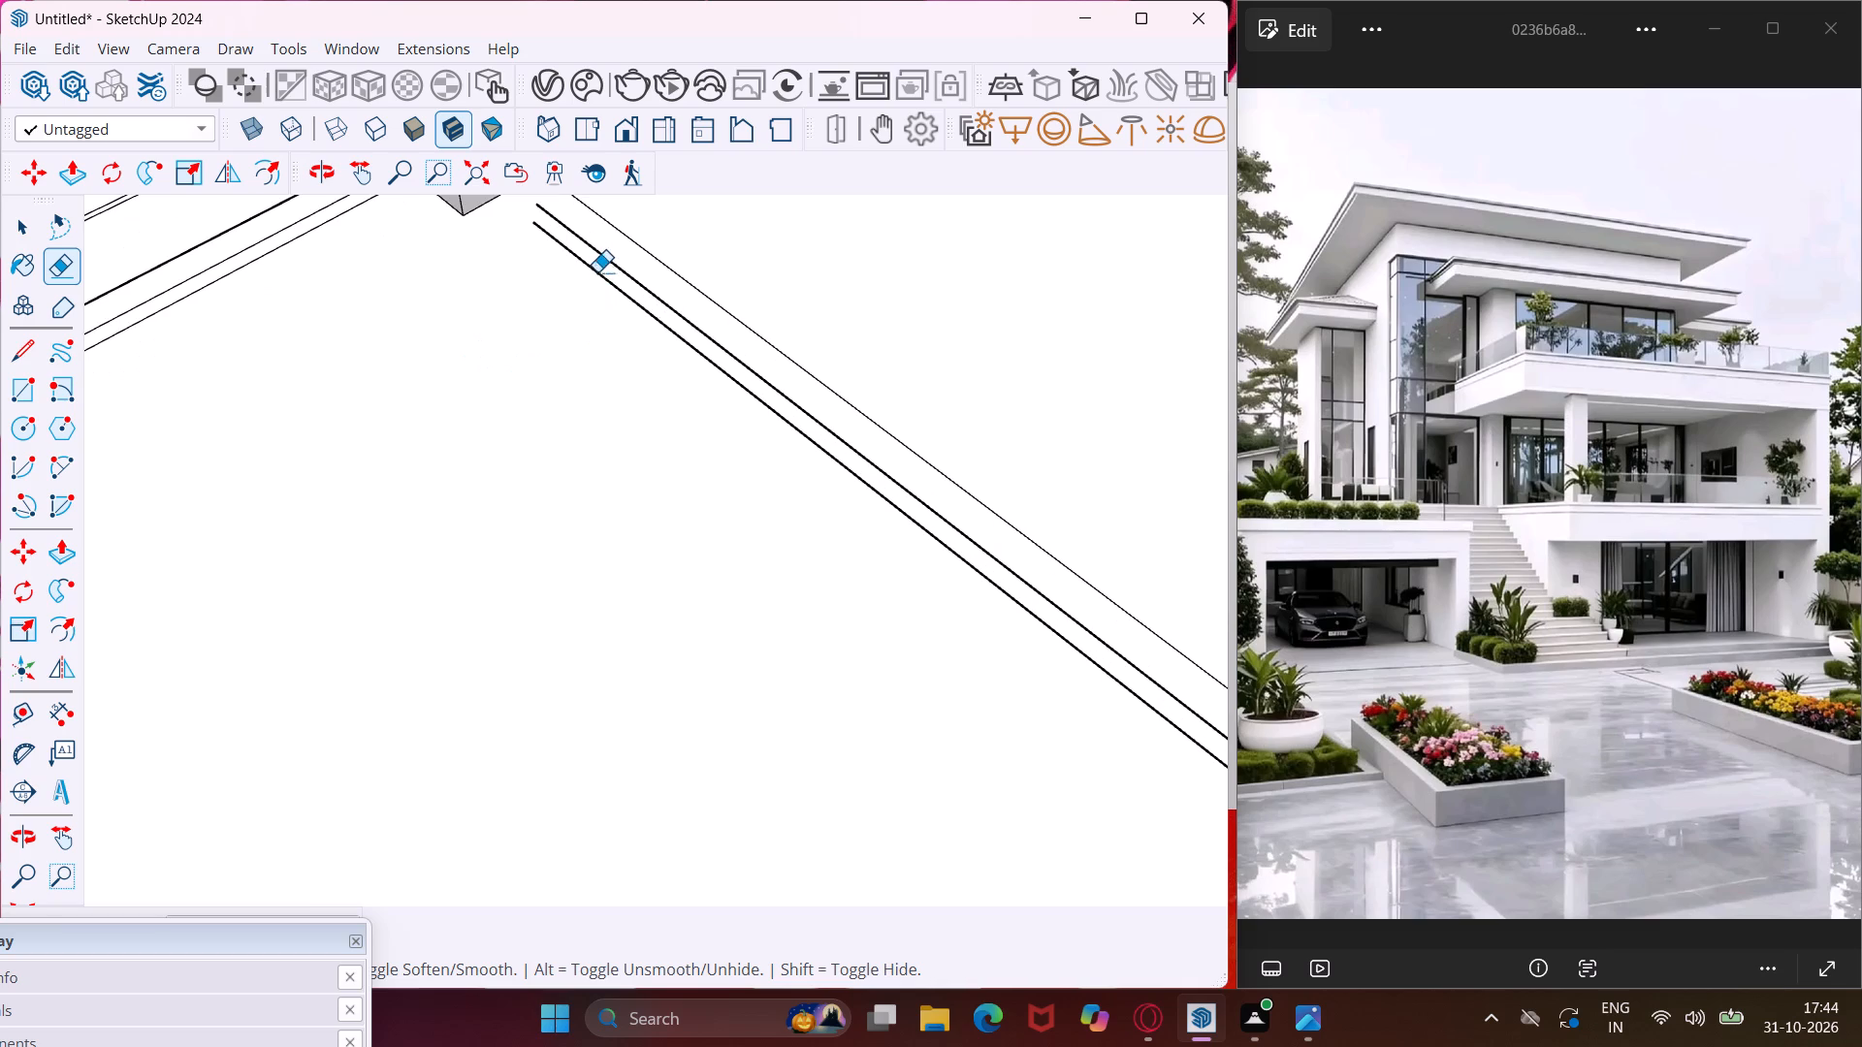
drag(621, 267, 612, 292)
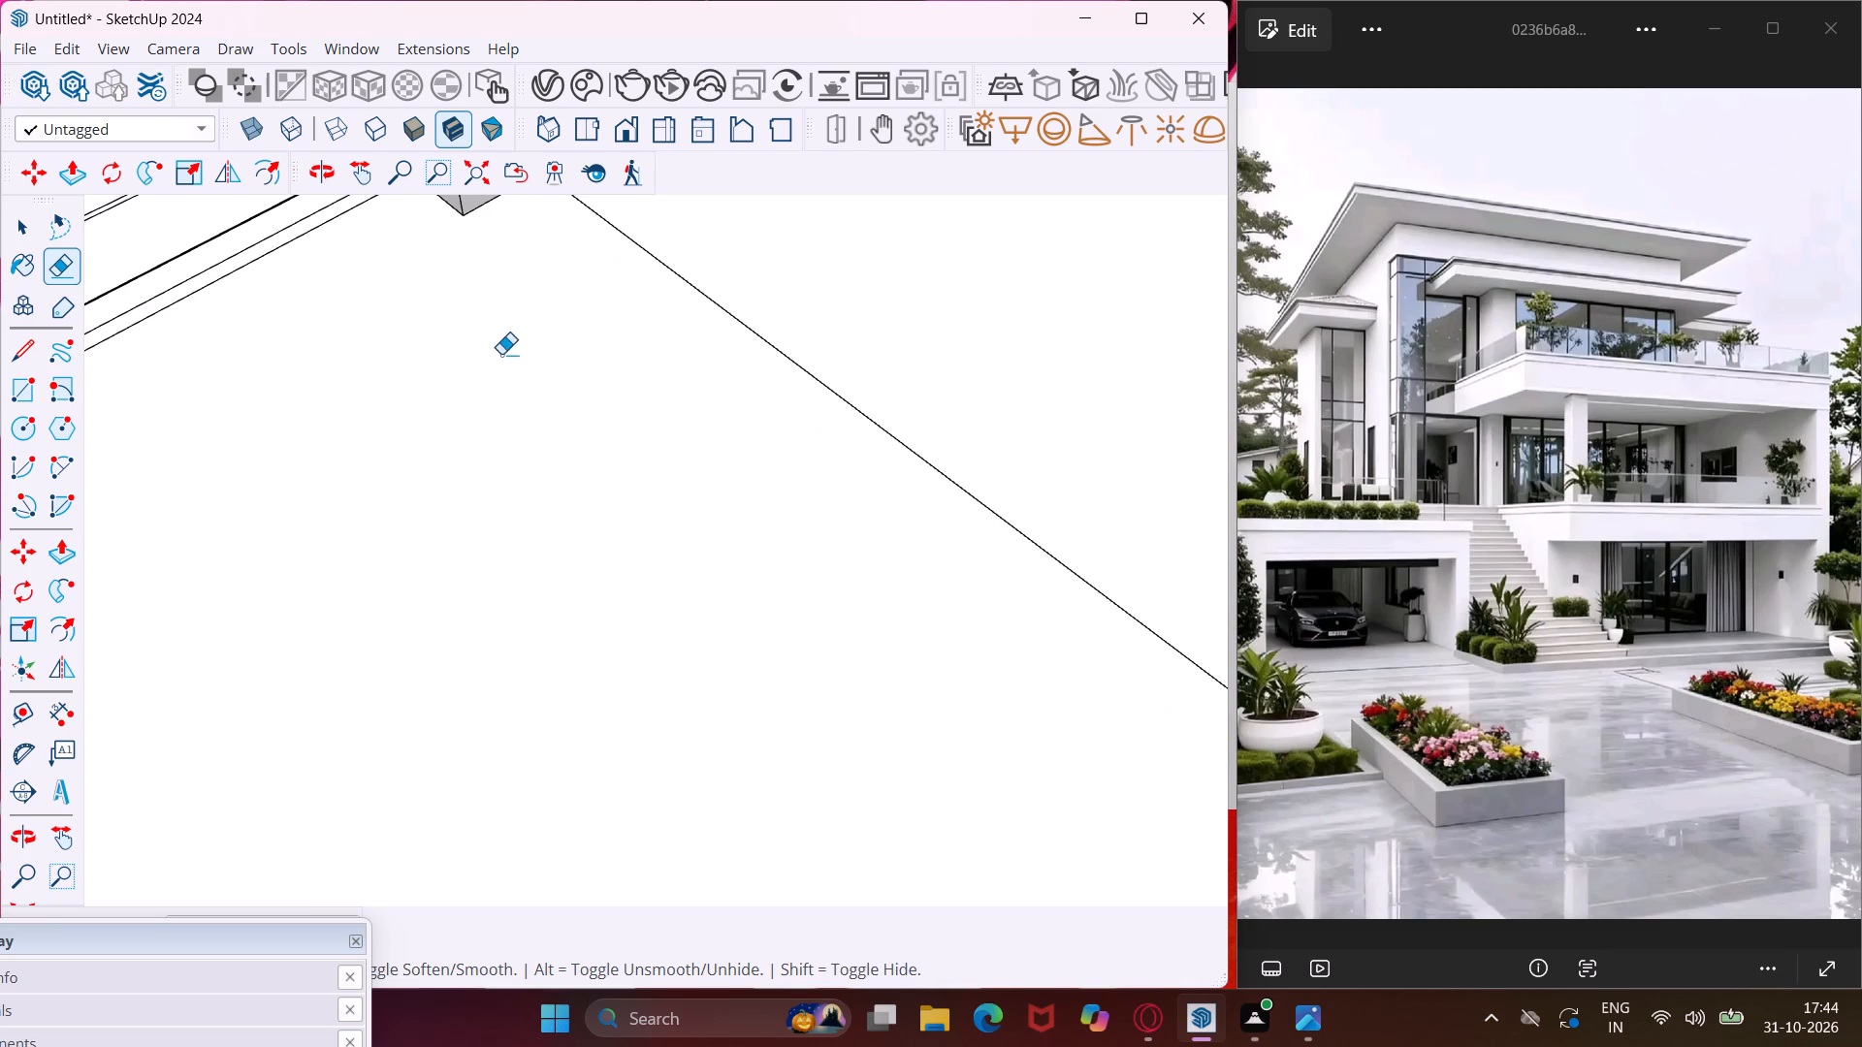
Erase the short leftover corner segments at the foot of the rear pillar on the terrace floor.
scroll(488, 362, down, 9)
scroll(891, 655, up, 4)
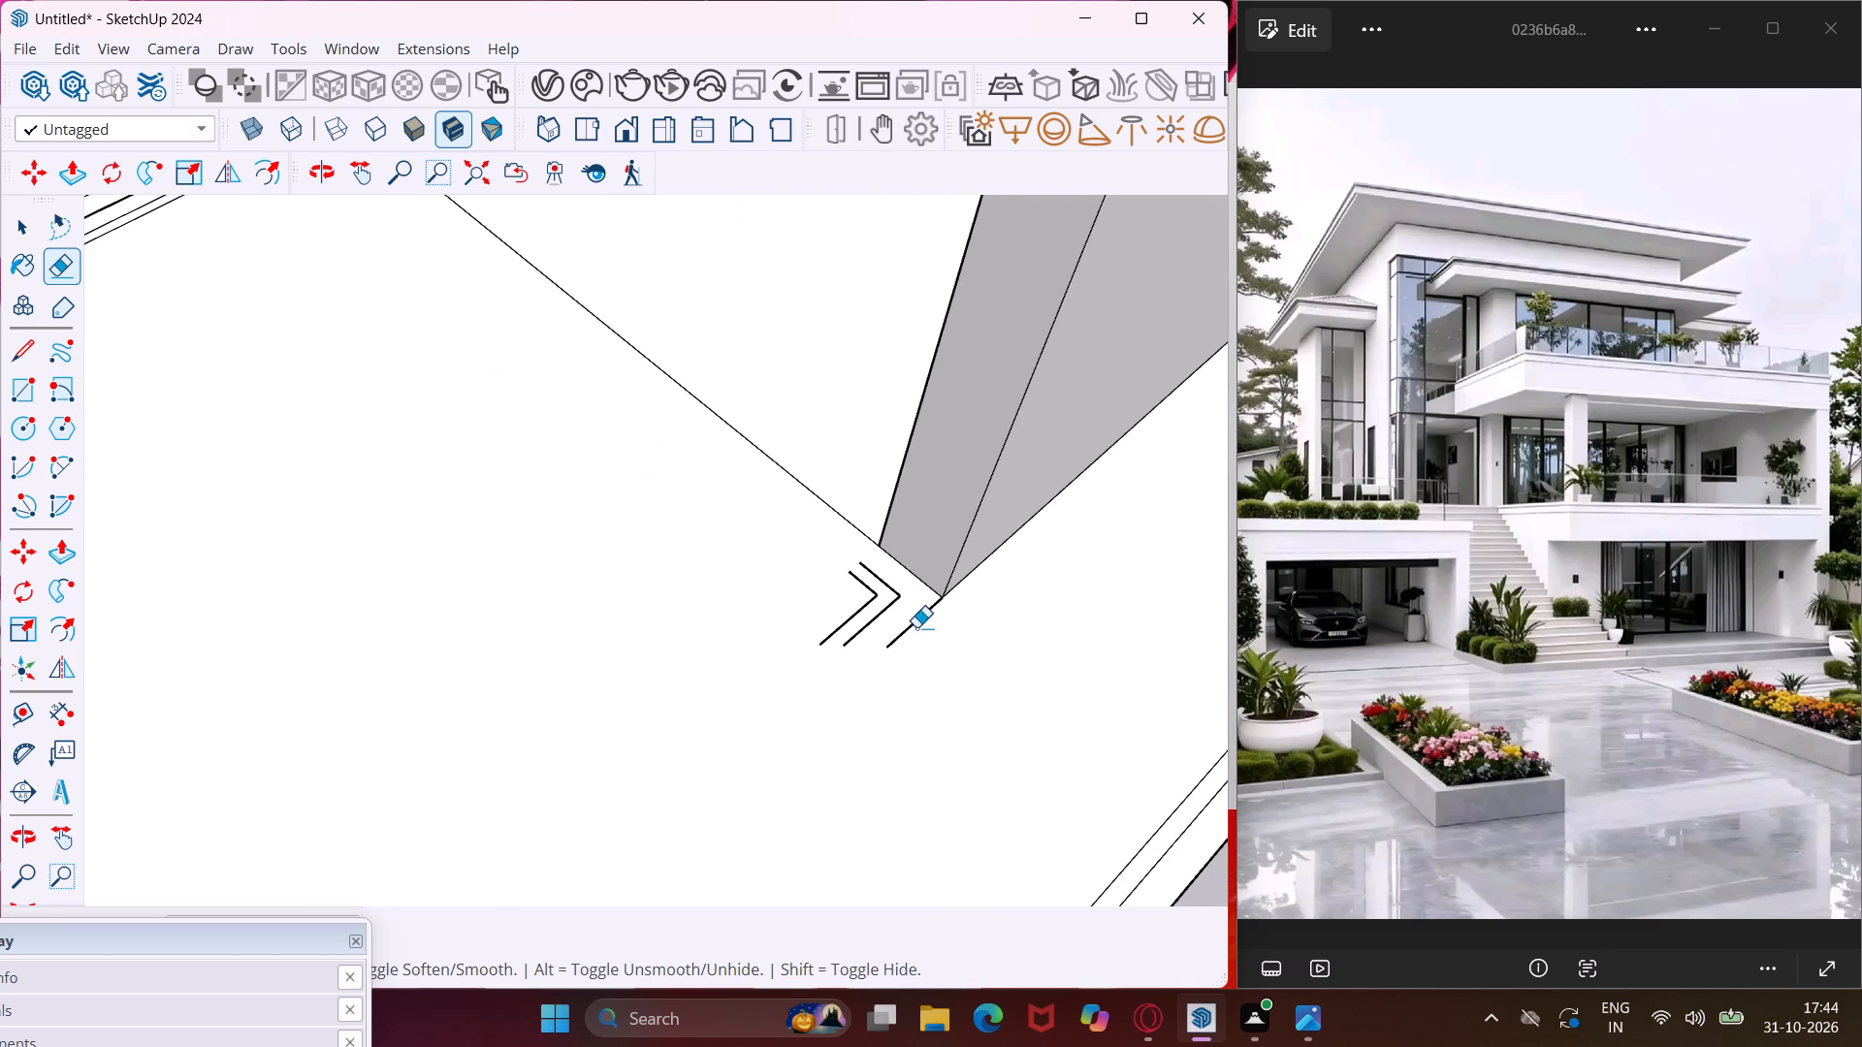
click(912, 623)
drag(862, 597, 888, 619)
drag(887, 571, 864, 591)
scroll(785, 634, down, 4)
middle_drag(785, 634, 785, 637)
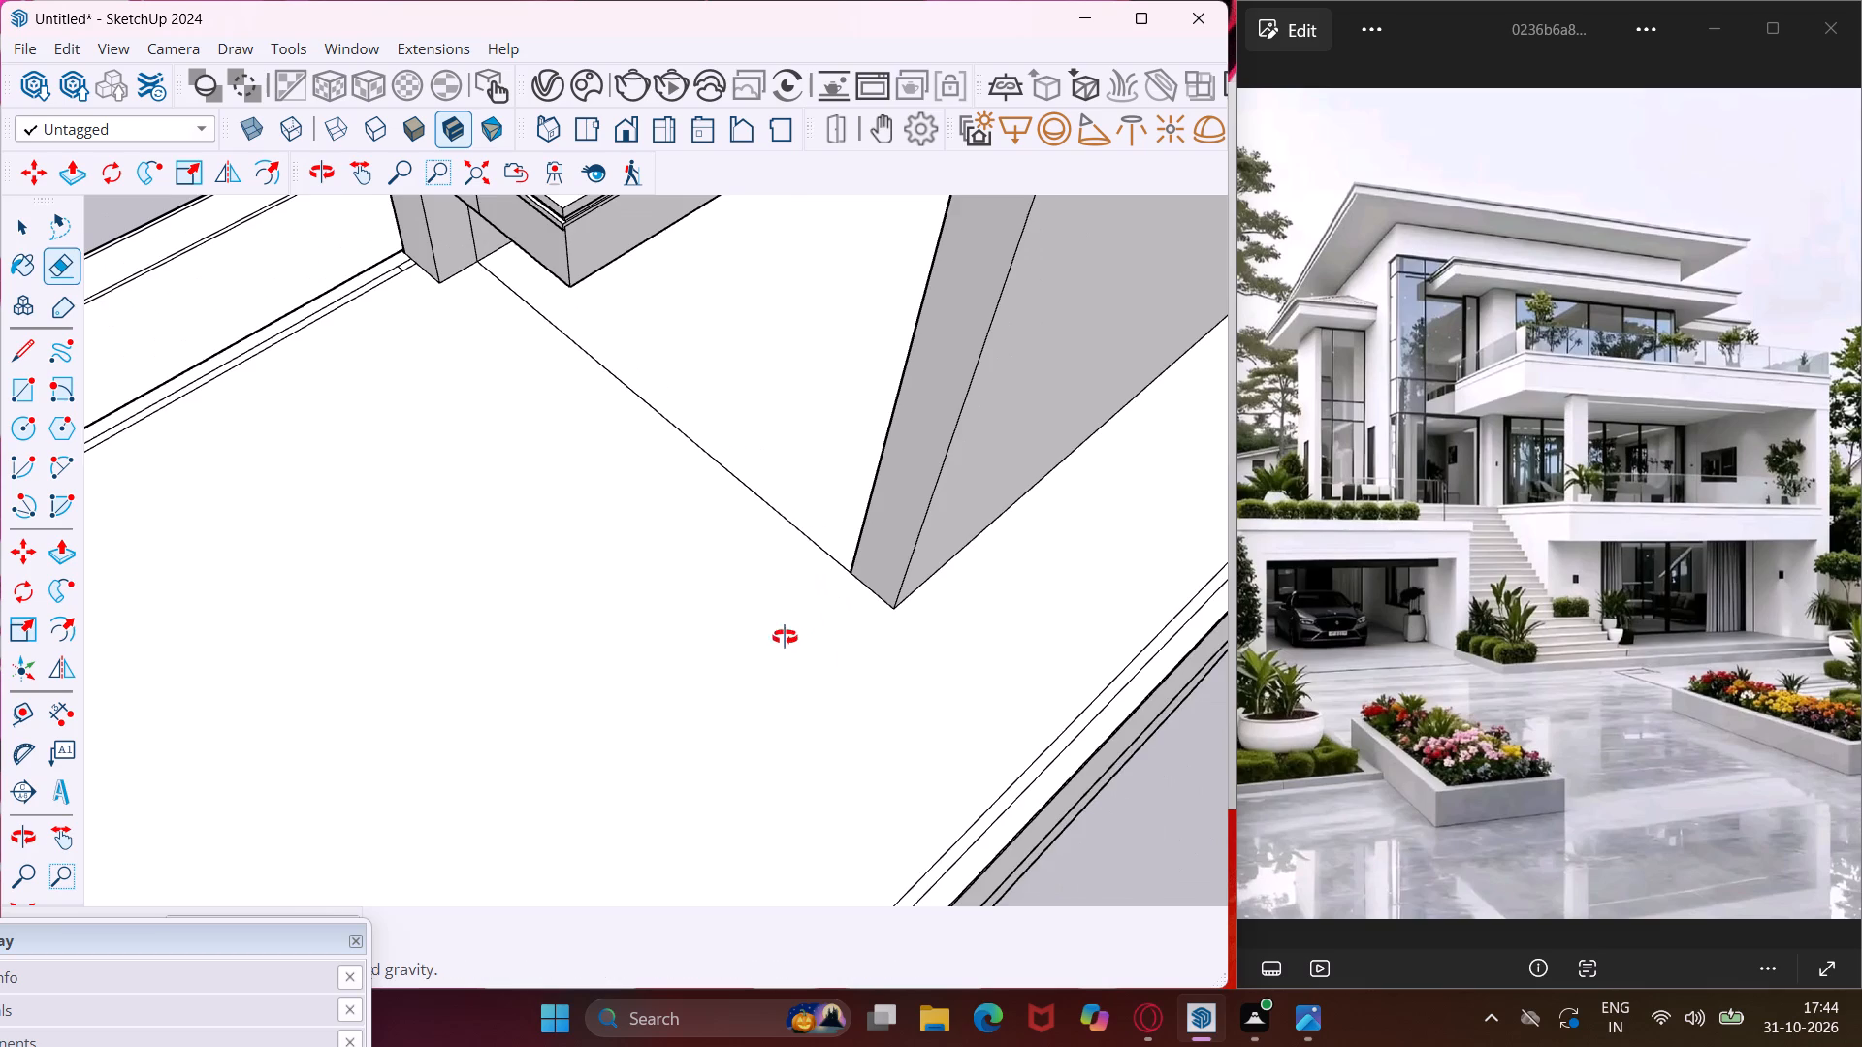
Erase the short cross segment inside the railing strip where it meets the stair-side column.
middle_drag(785, 637, 1016, 686)
scroll(316, 418, up, 2)
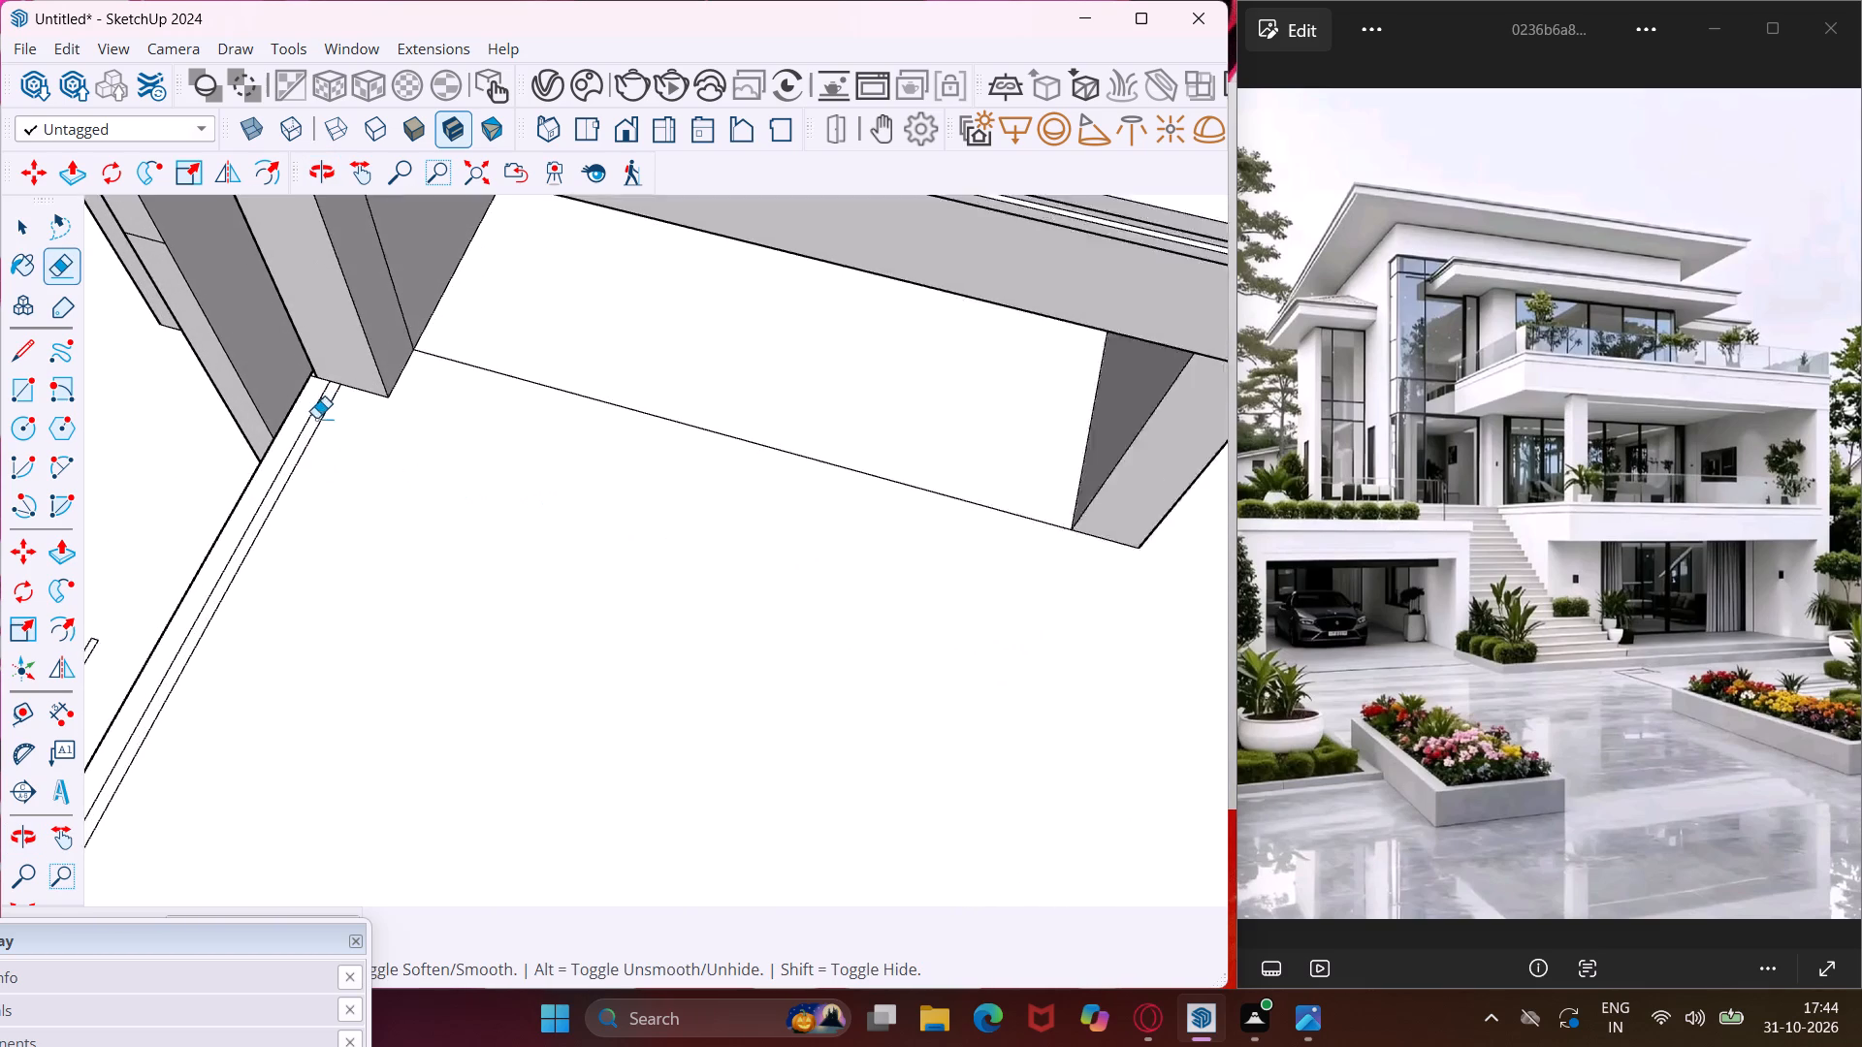
scroll(316, 418, up, 17)
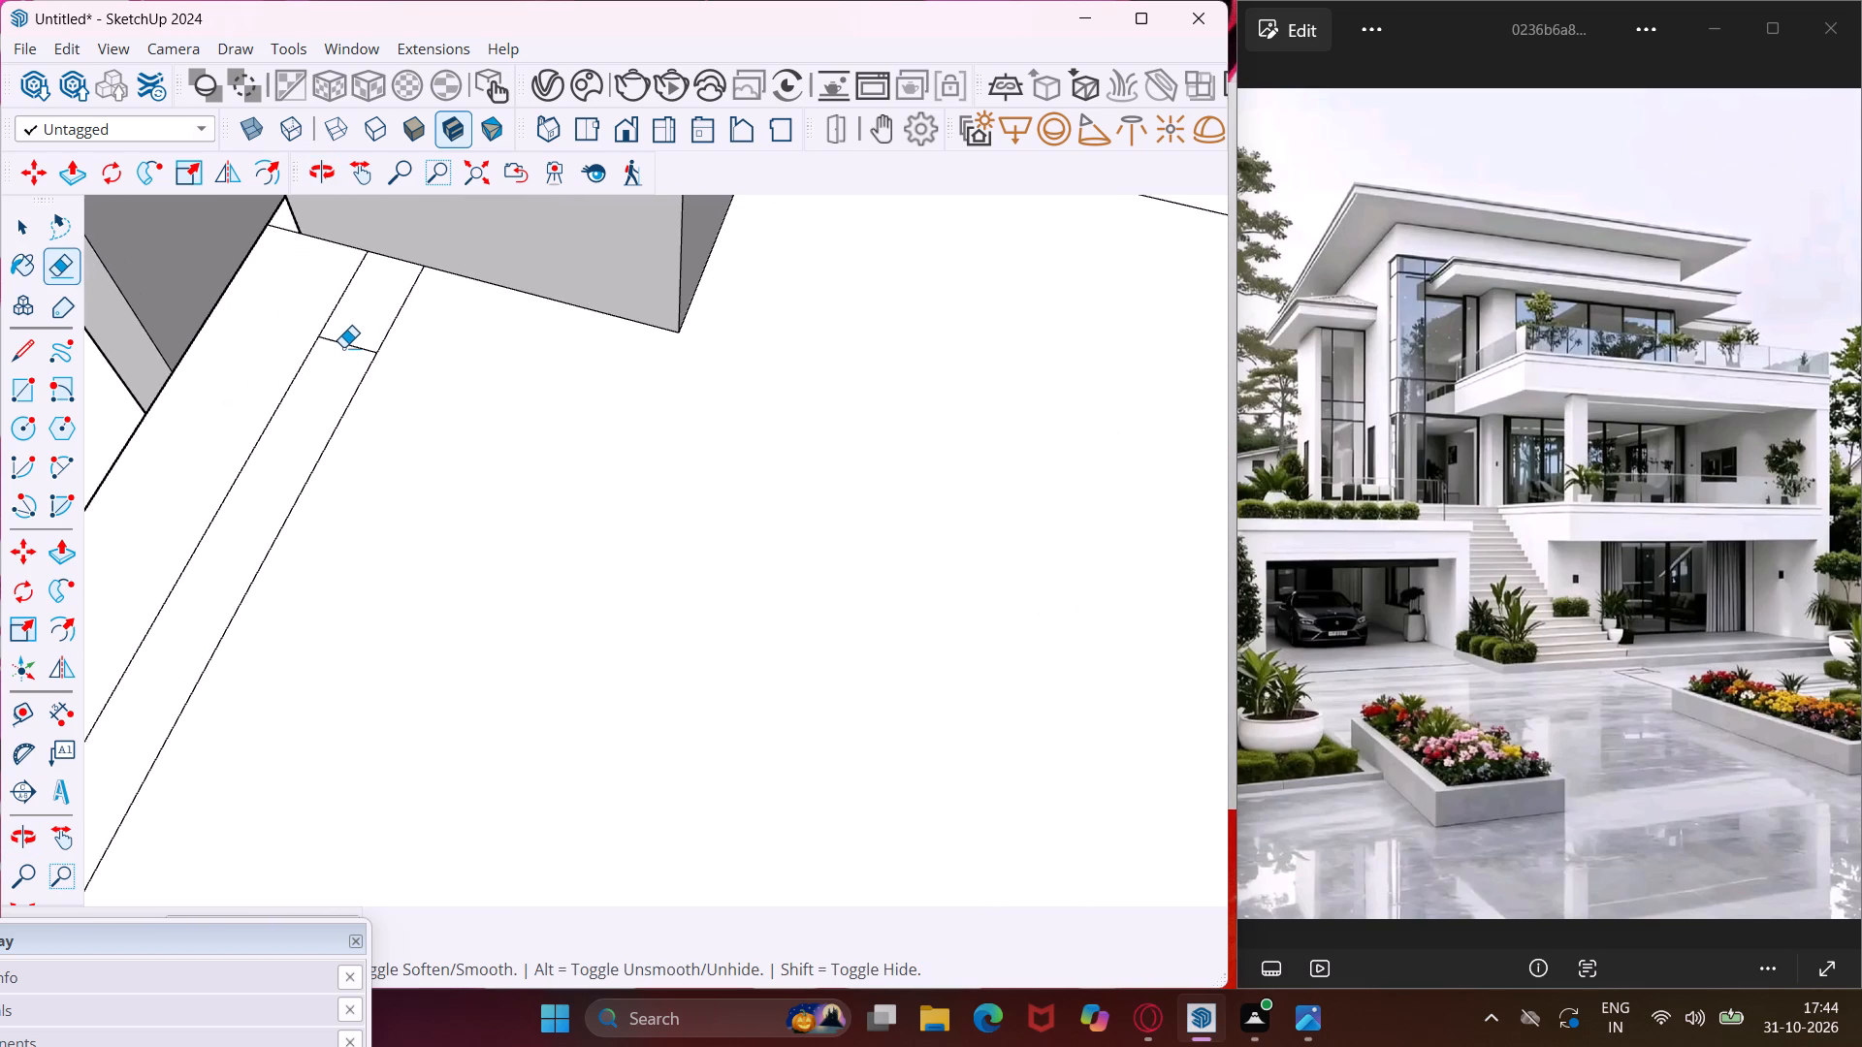
click(343, 344)
key(Escape)
key(space)
Examine the cleaned railing strips on the terrace and garage roof from around the staircase and as a whole.
scroll(621, 483, down, 14)
scroll(622, 504, down, 7)
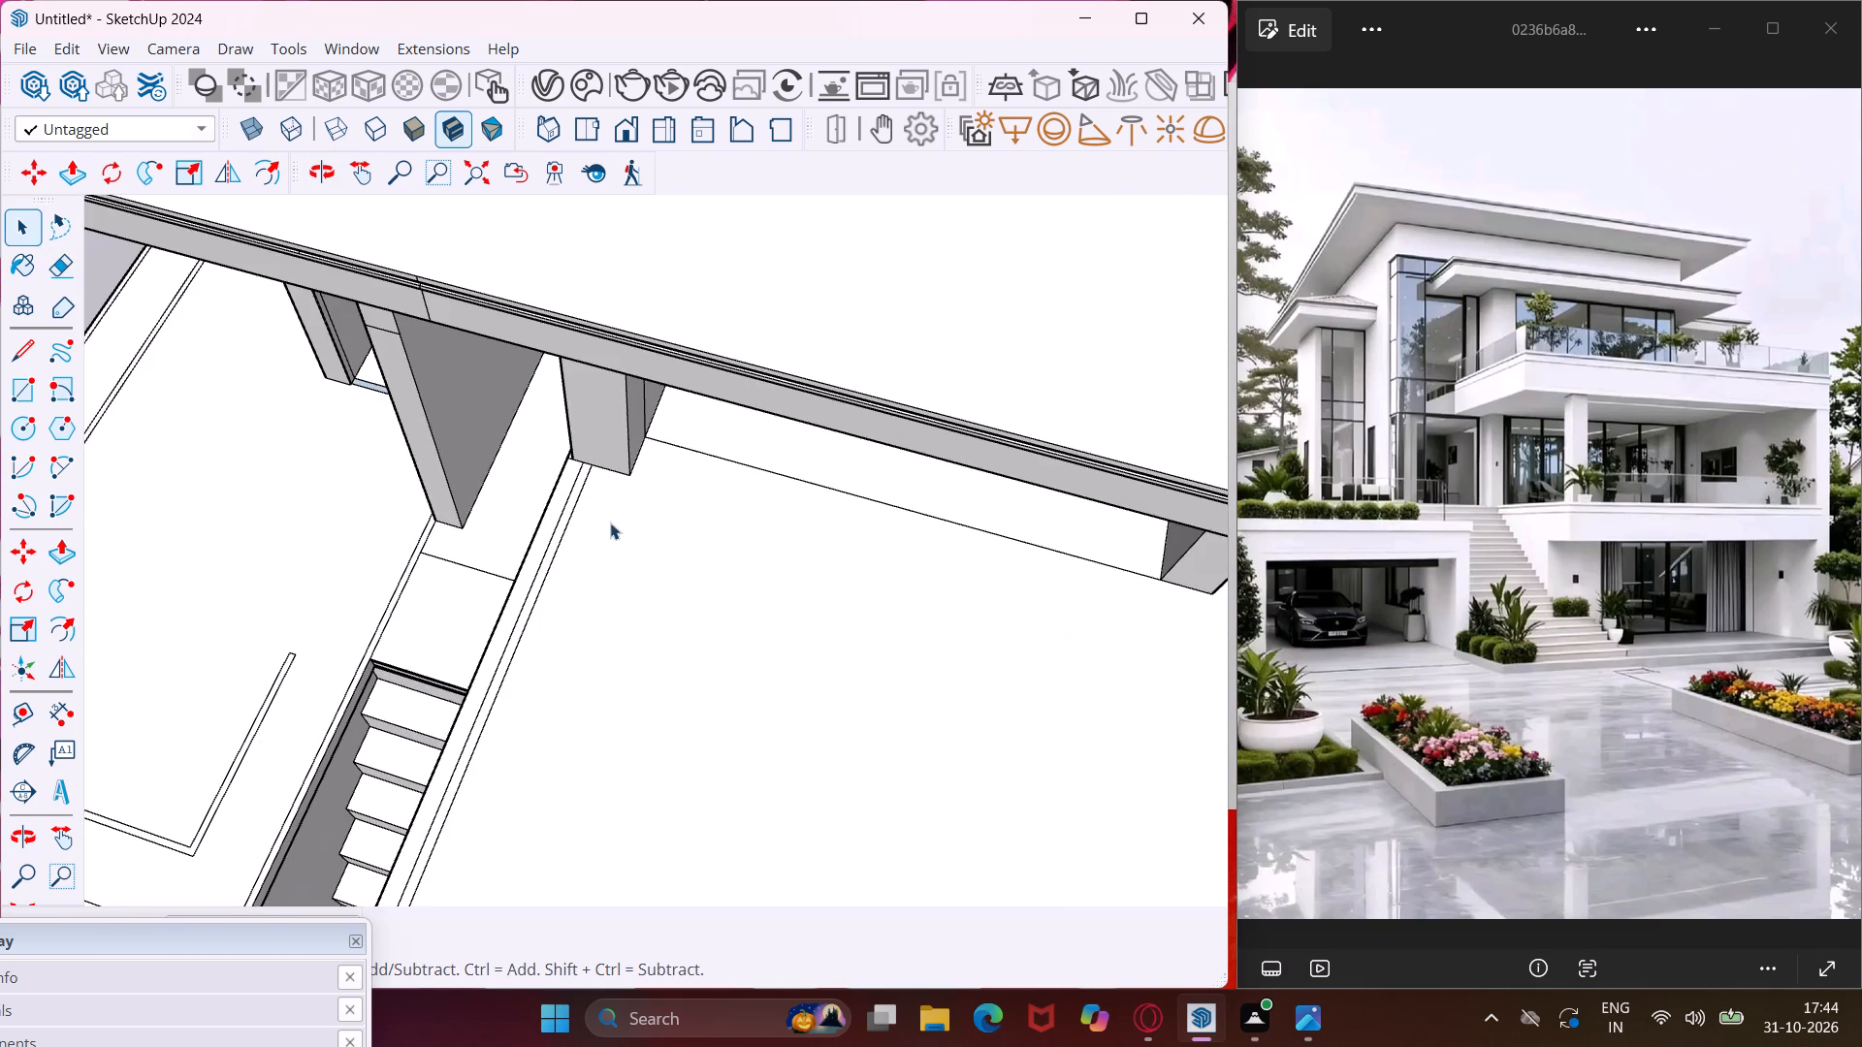
middle_drag(610, 523, 778, 384)
scroll(616, 523, up, 1)
scroll(697, 413, down, 10)
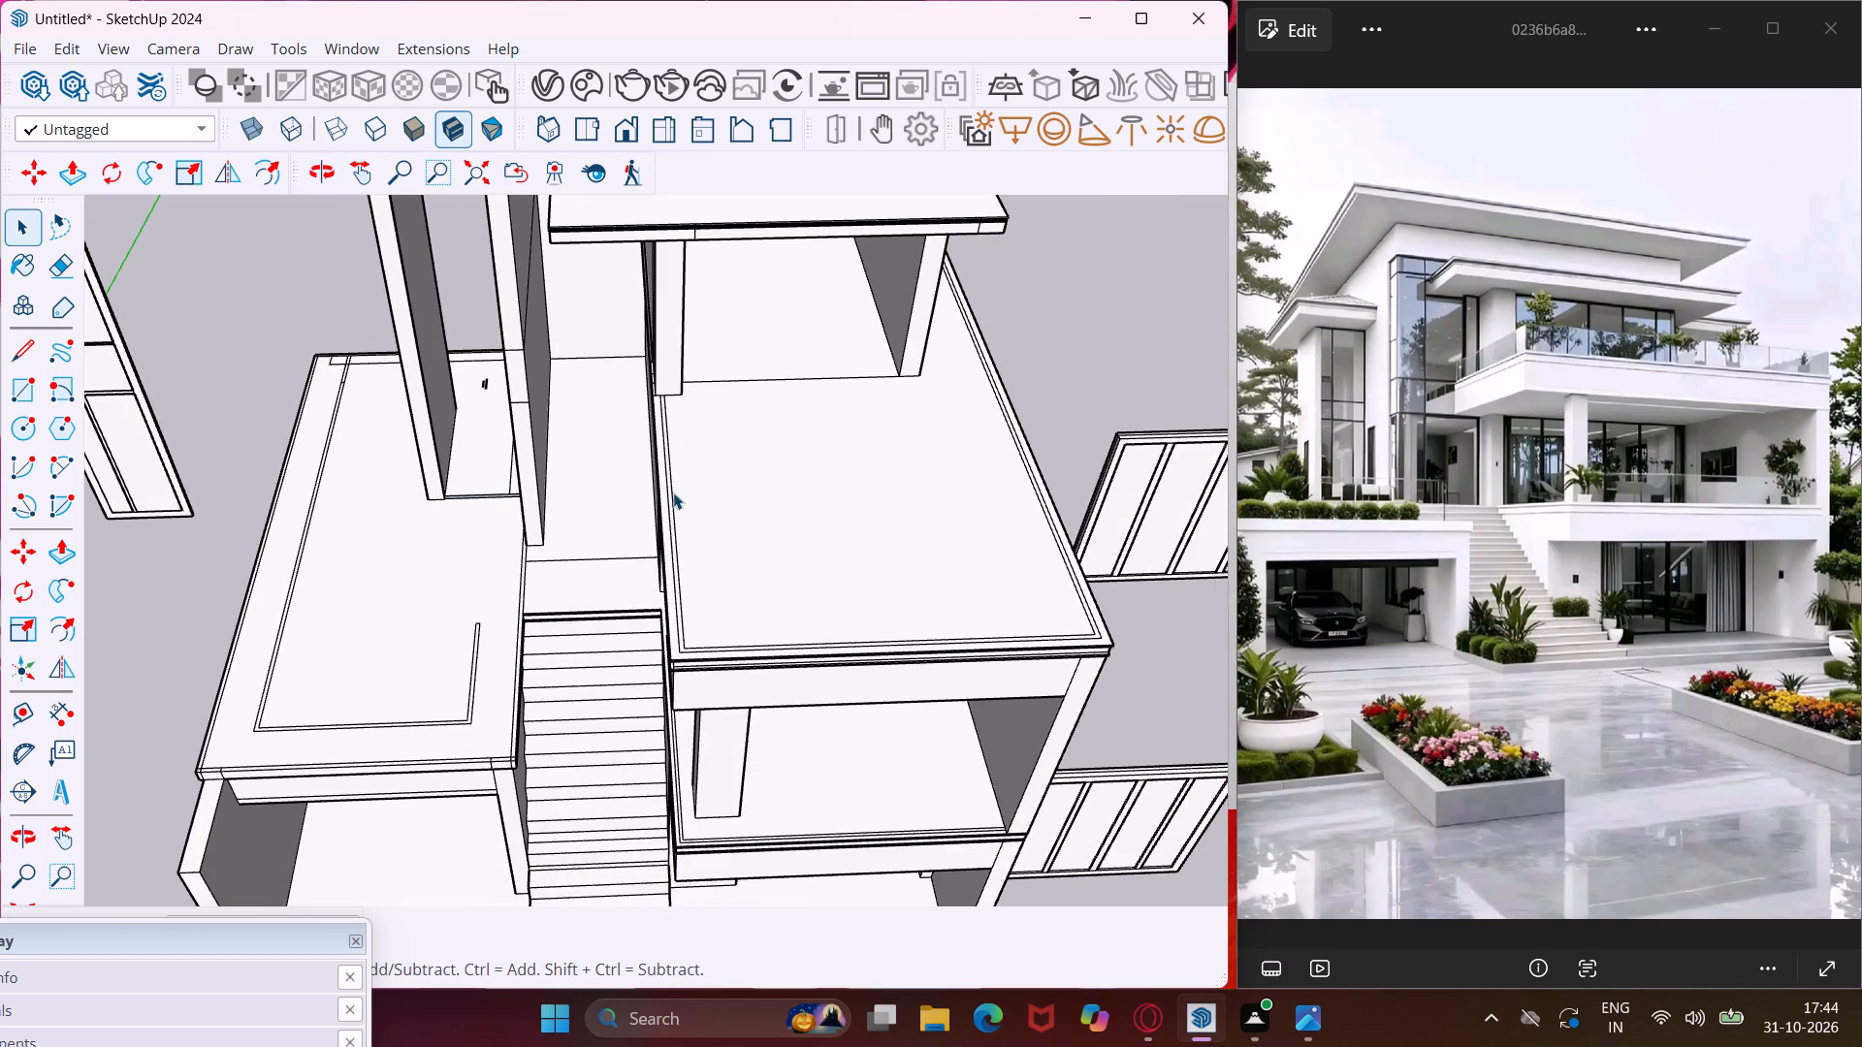
scroll(690, 664, up, 4)
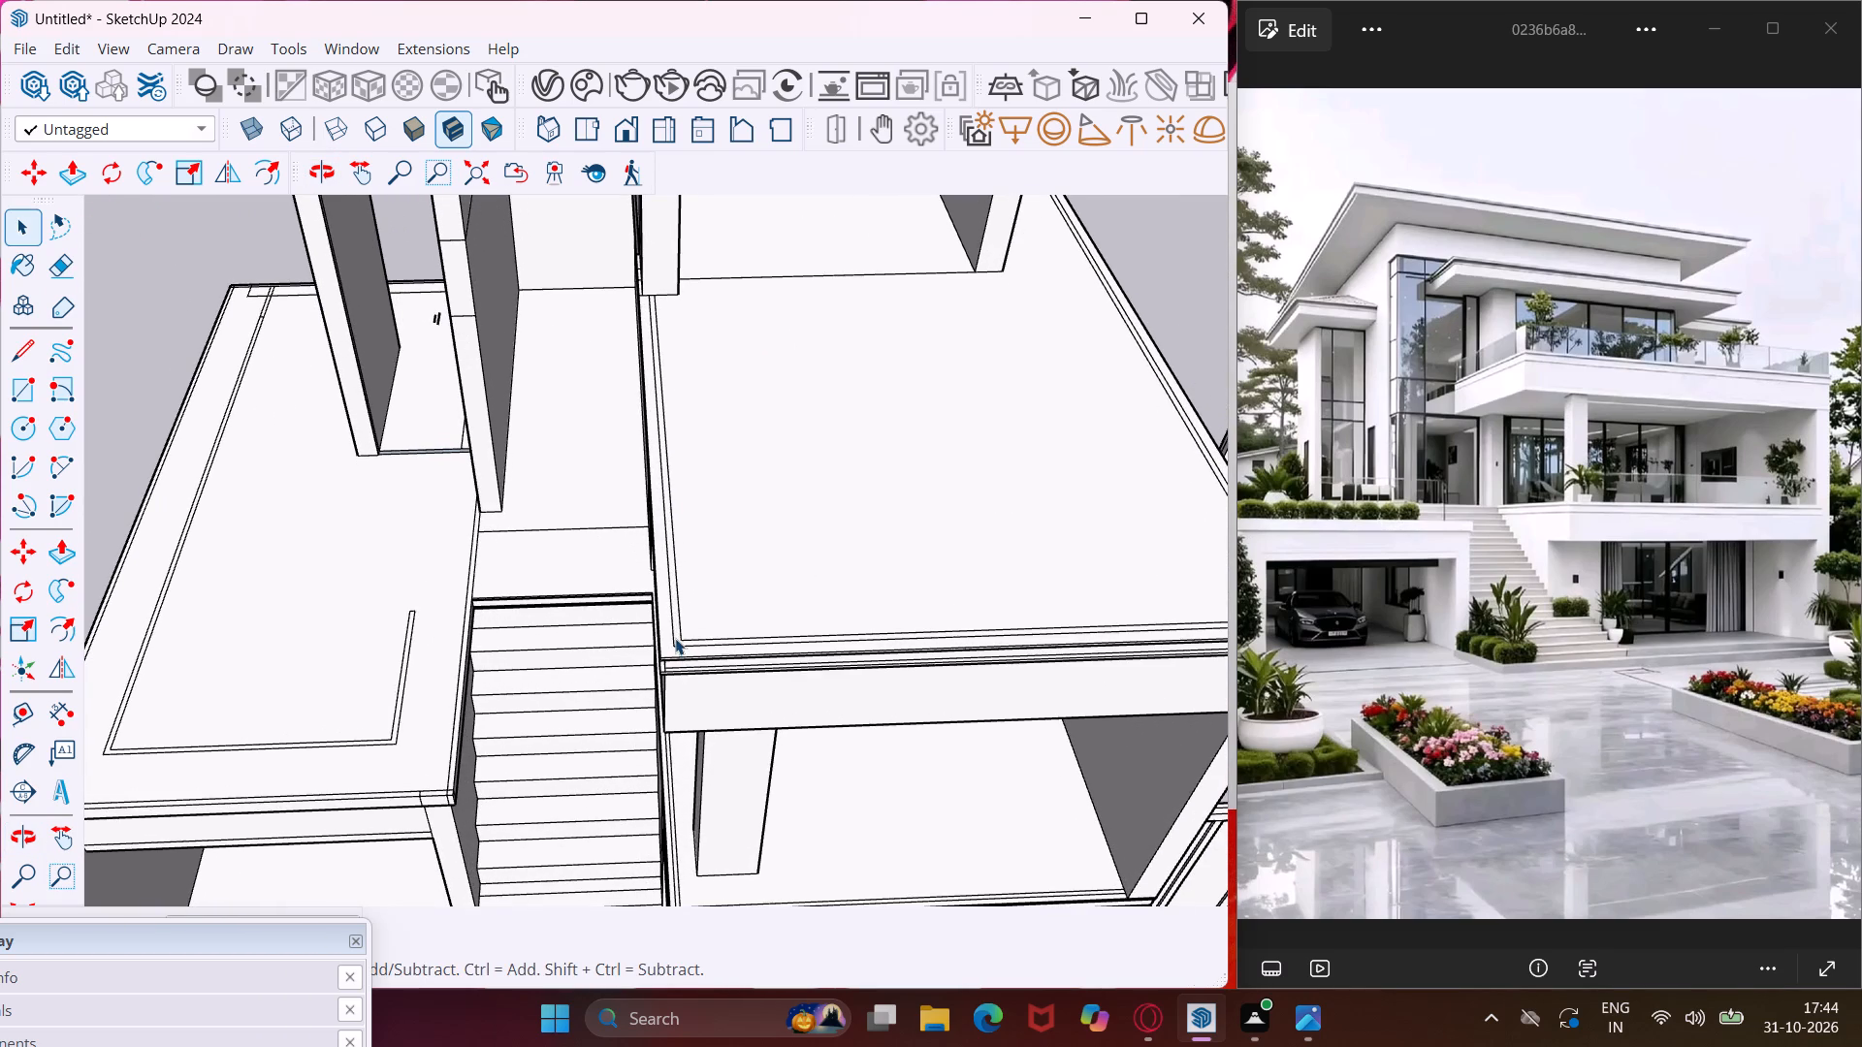
scroll(675, 638, up, 14)
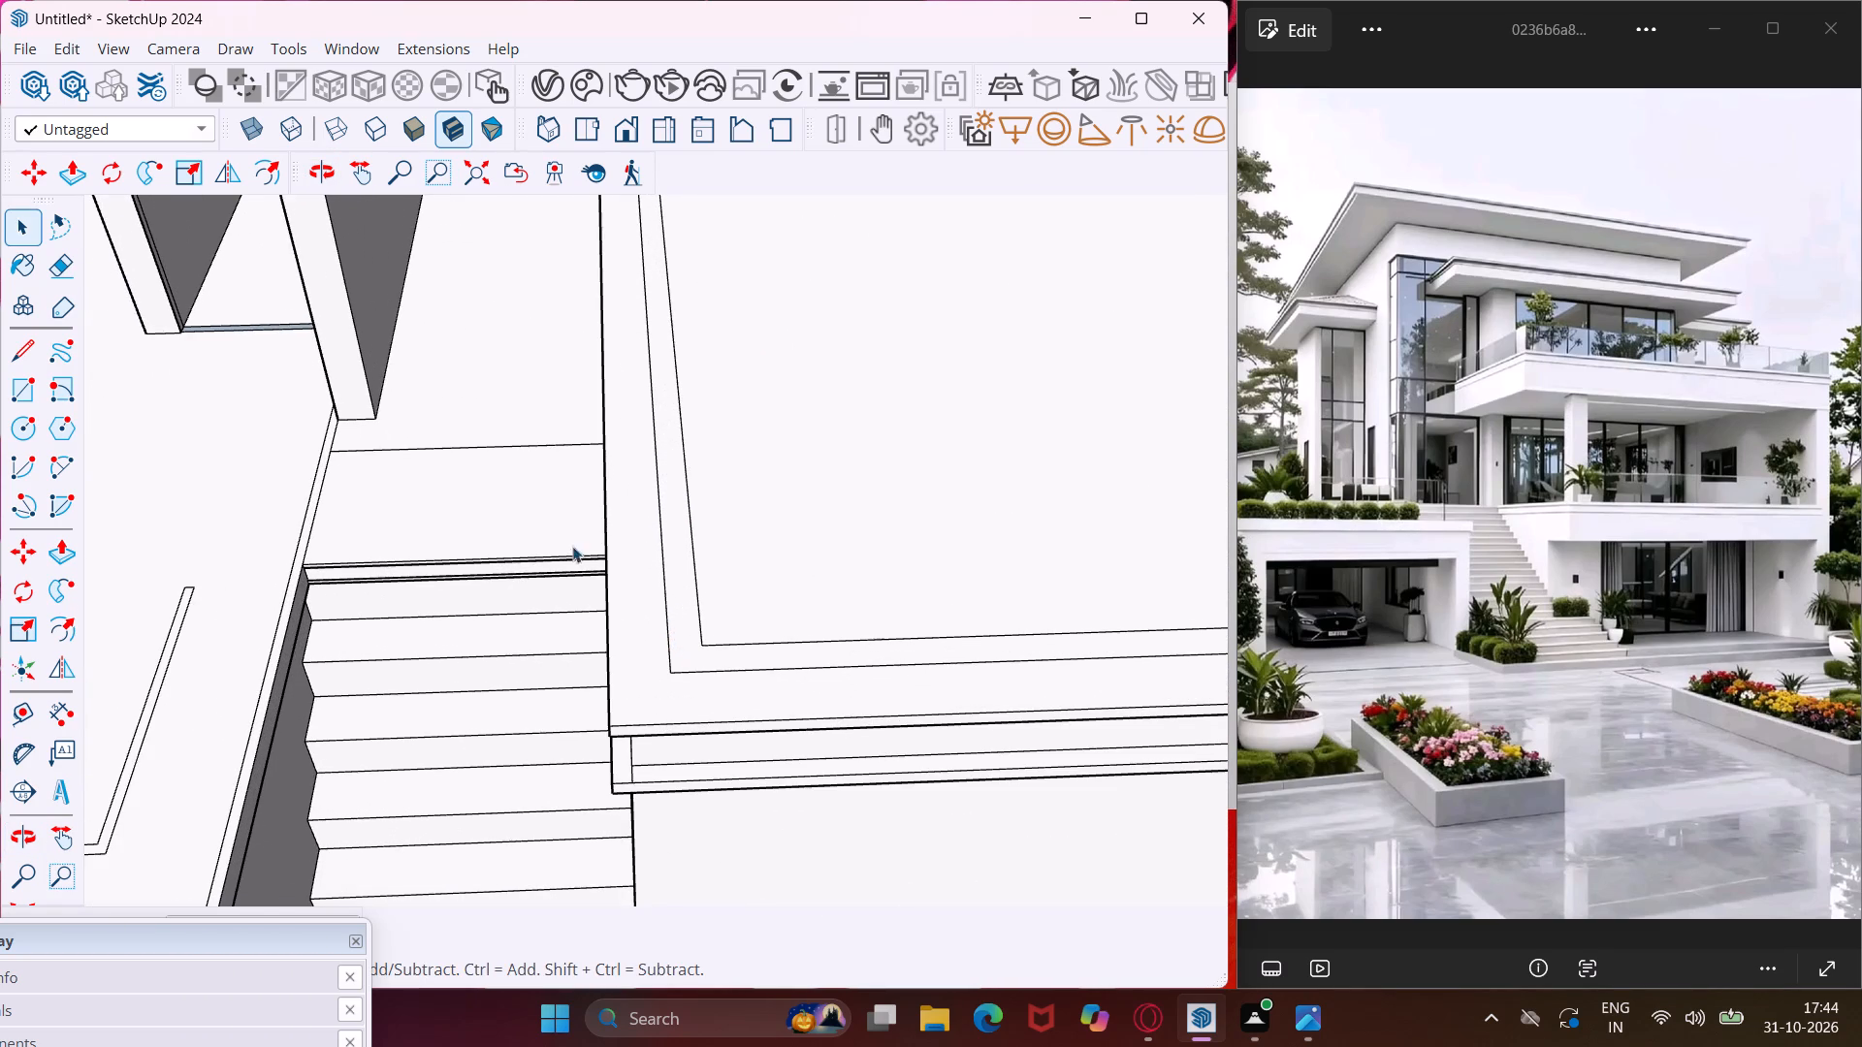
scroll(541, 544, down, 7)
scroll(380, 592, down, 6)
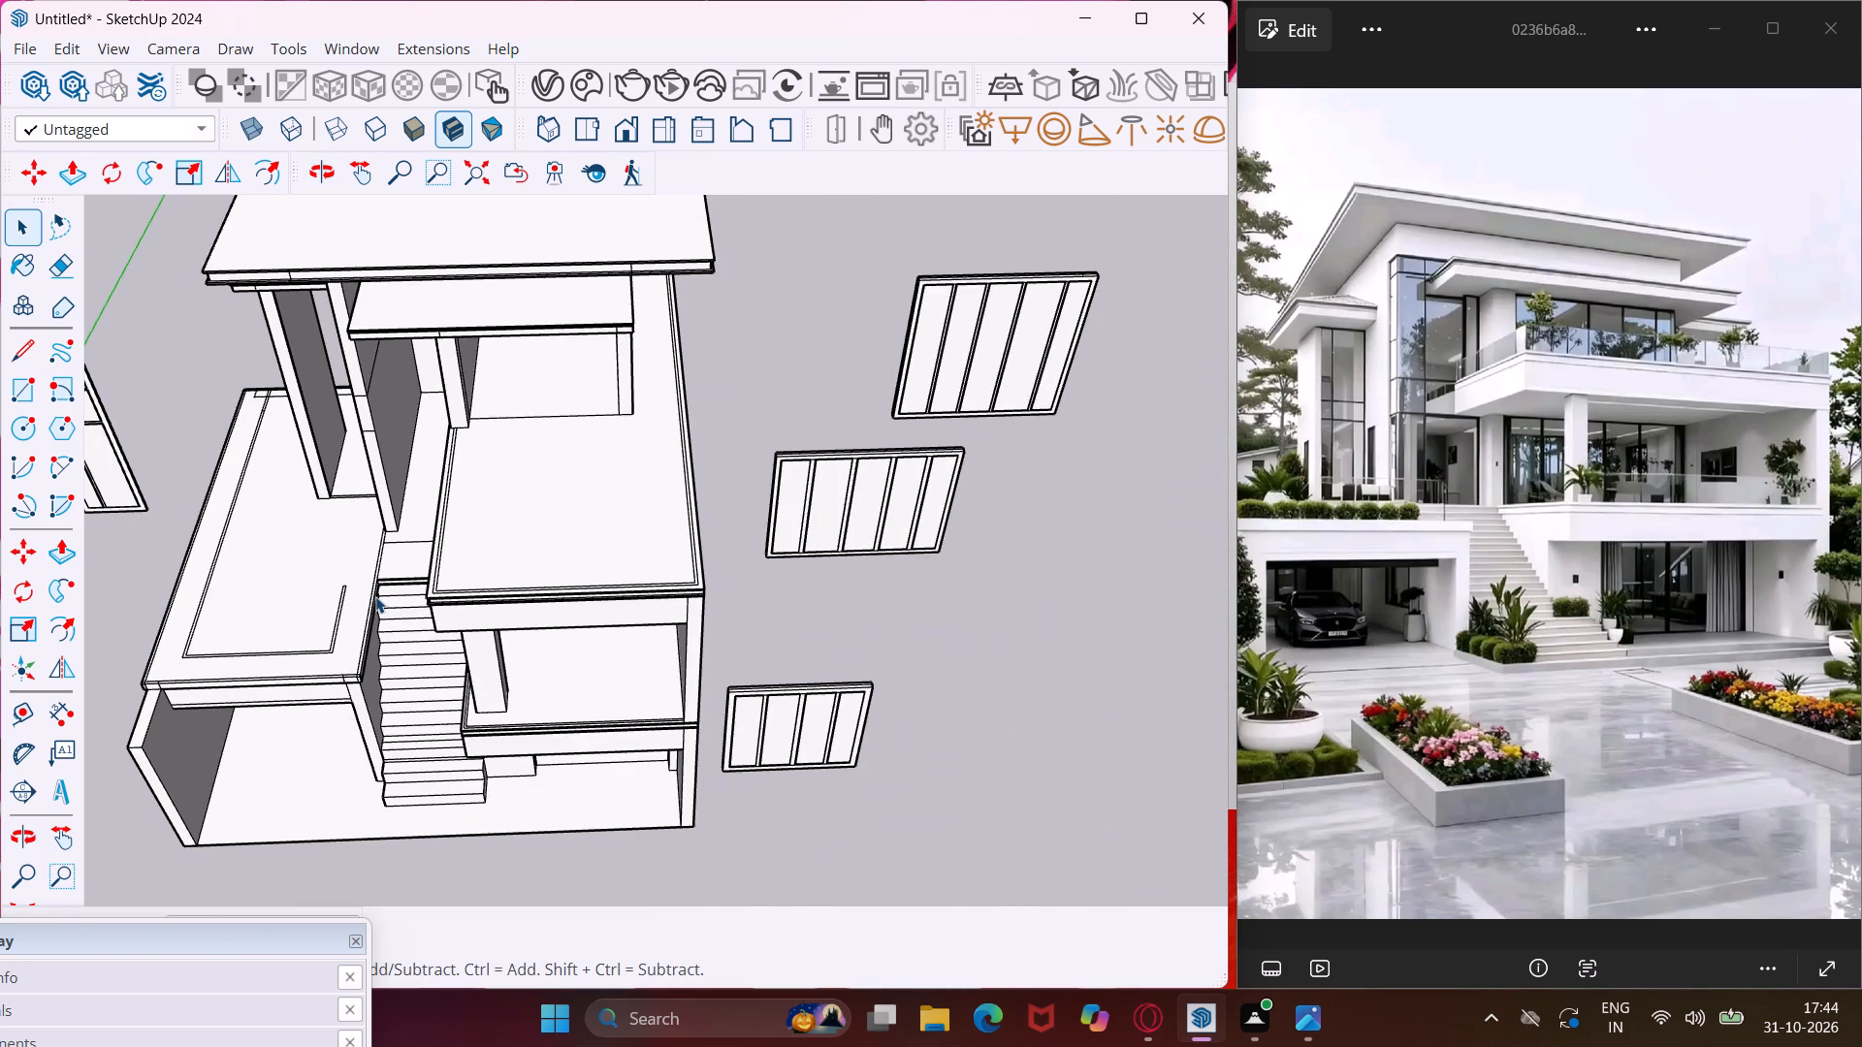
Move the Default Tray up over the drawing area so its sections are reachable.
drag(246, 936, 279, 872)
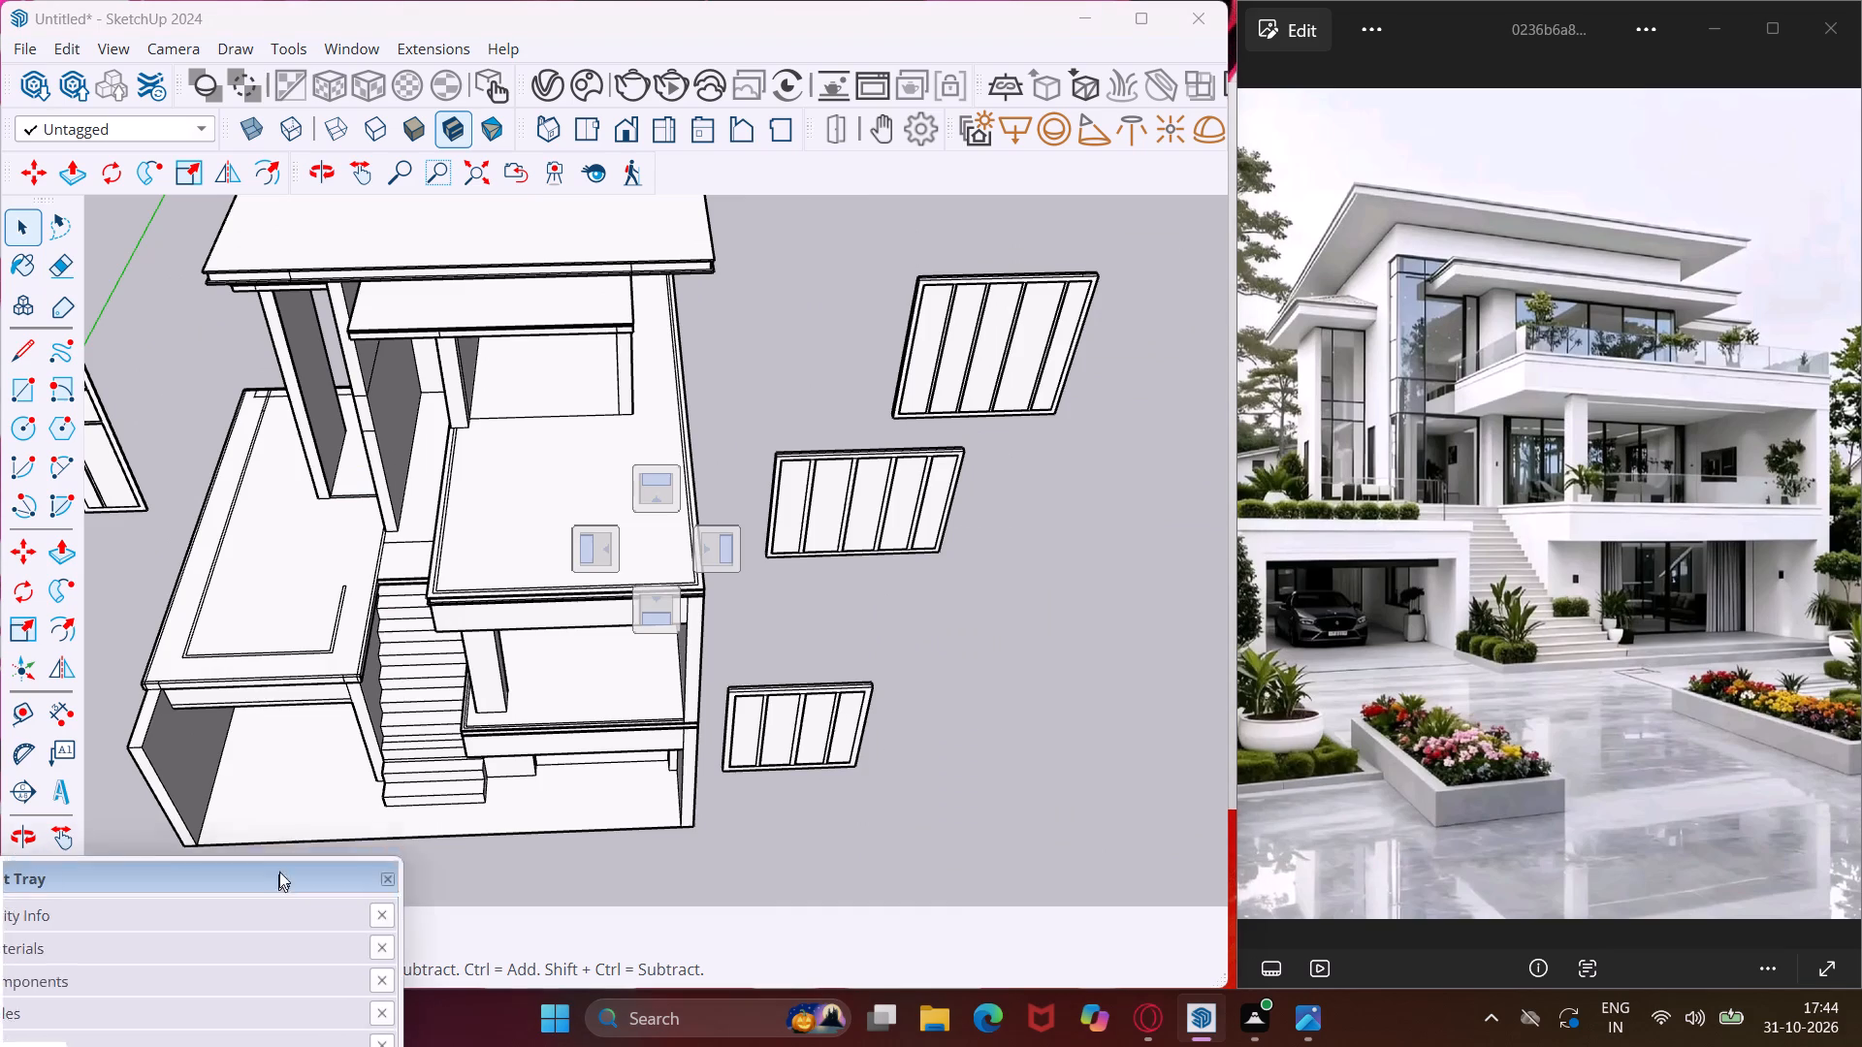
drag(279, 872, 422, 650)
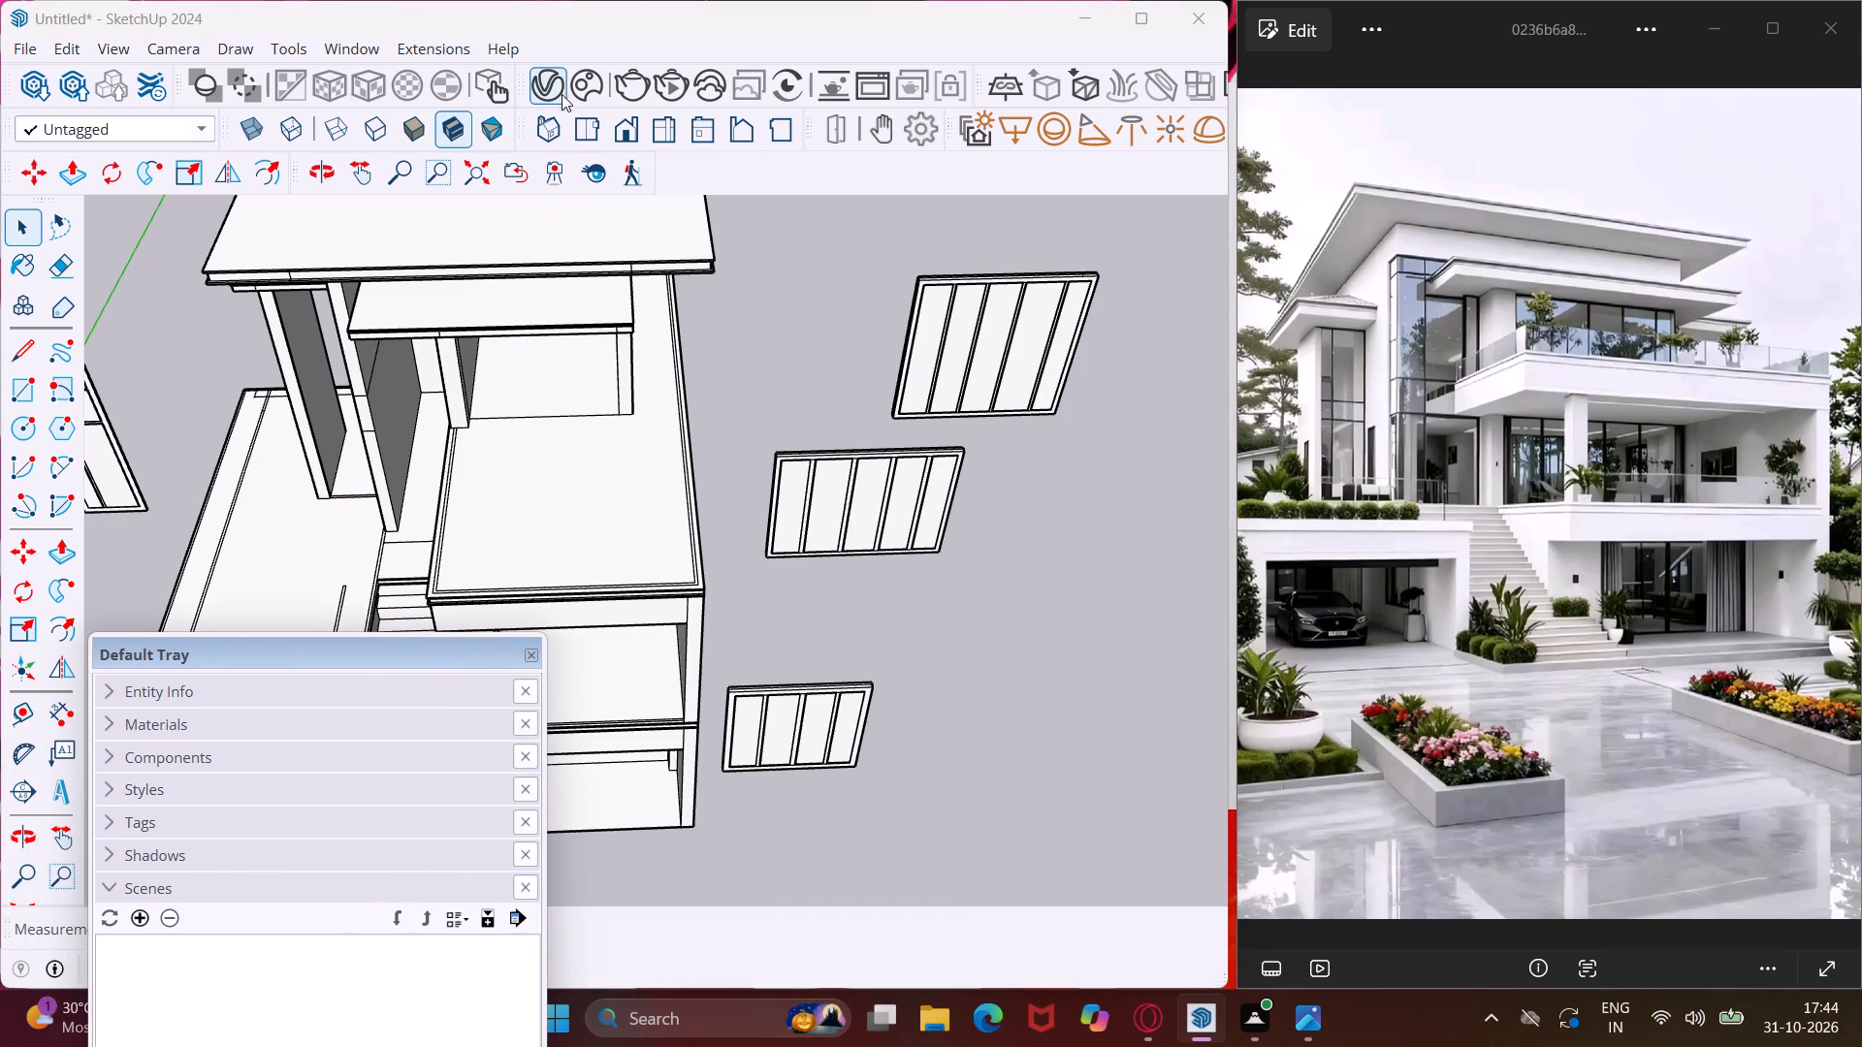
Search the V-Ray Material Library in Chaos Cosmos for glass and import the Glass Thin Clear 001 material.
click(562, 90)
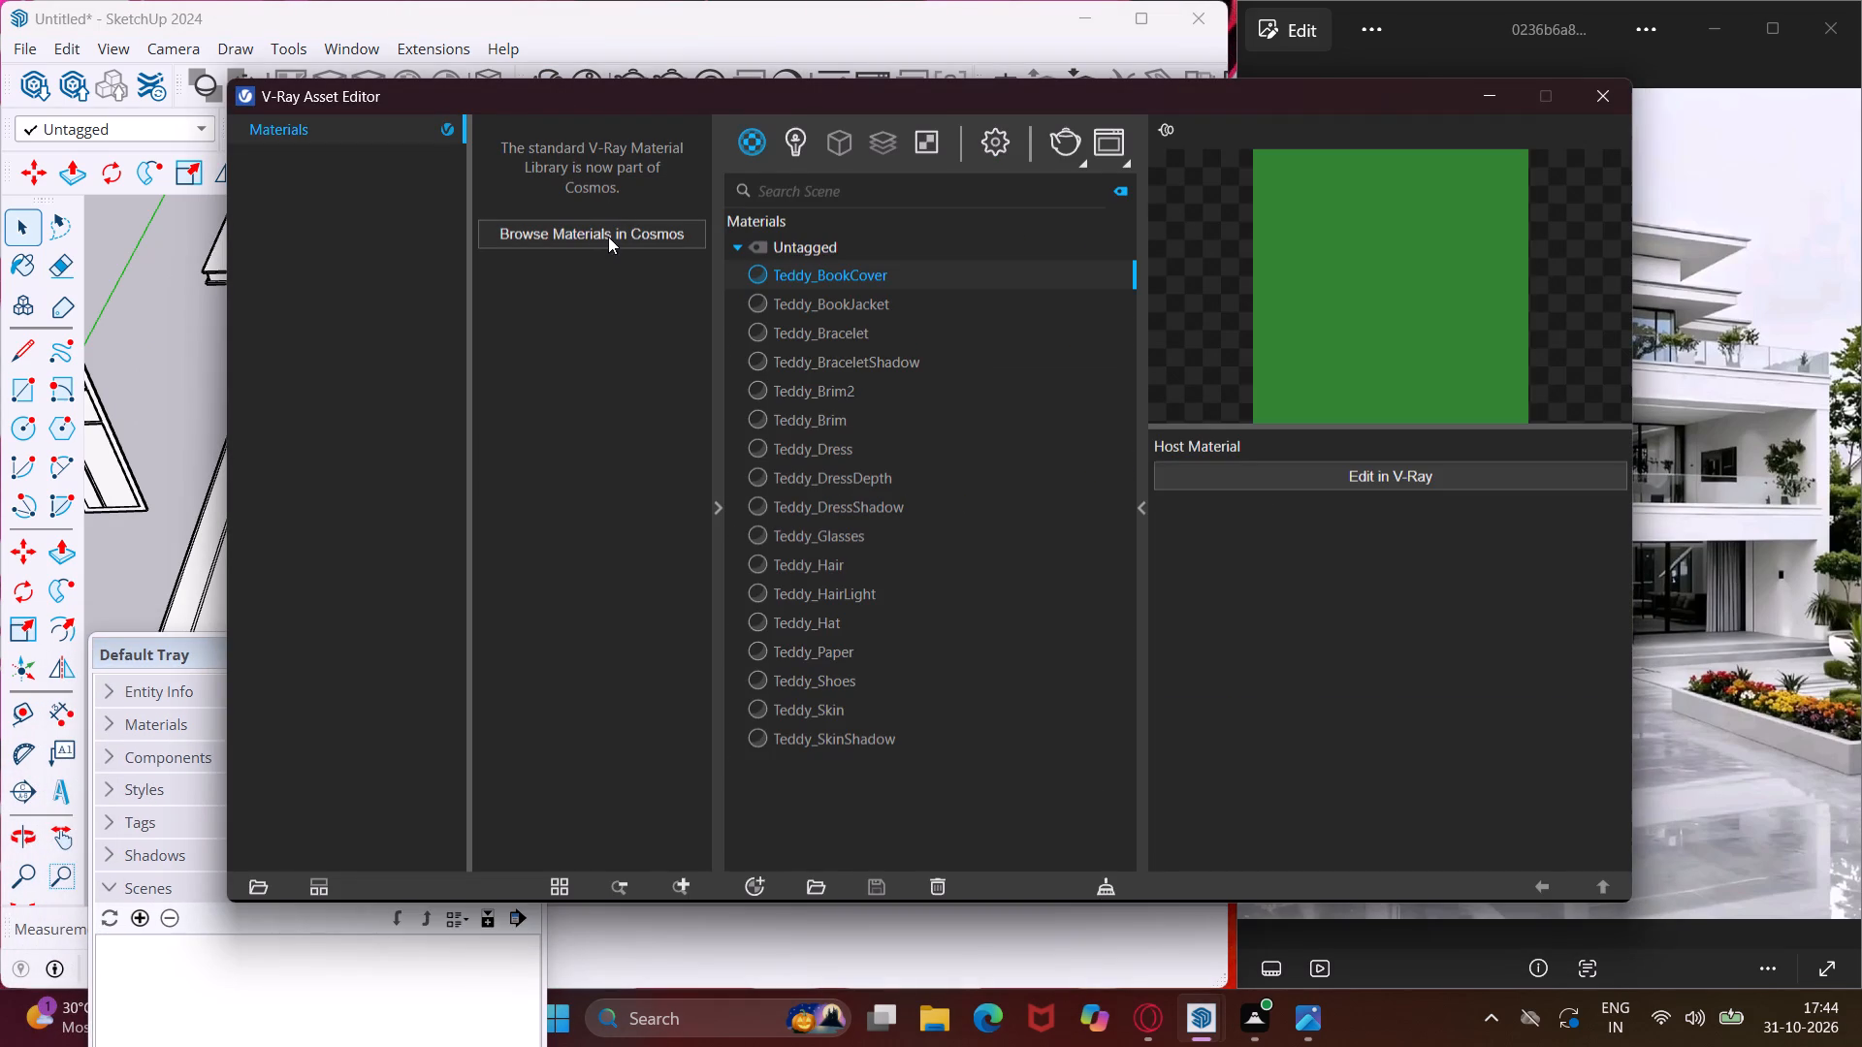
click(609, 237)
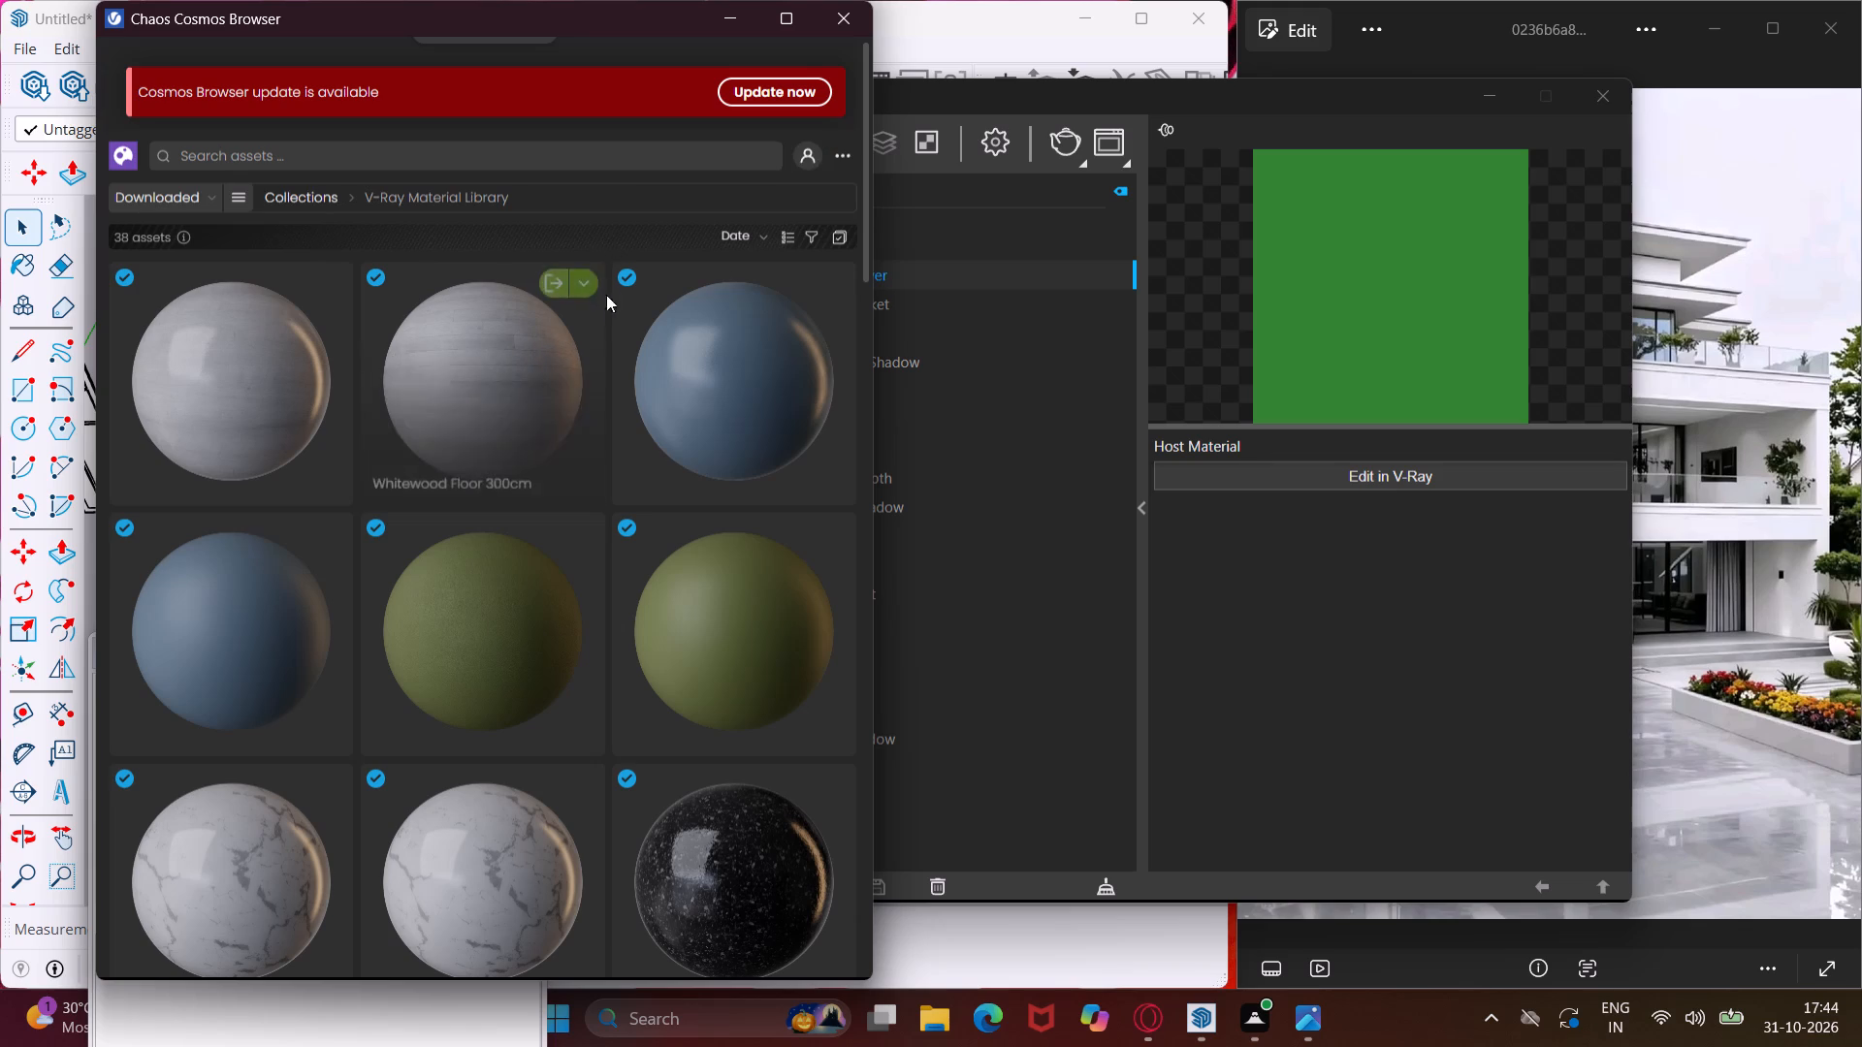
click(573, 155)
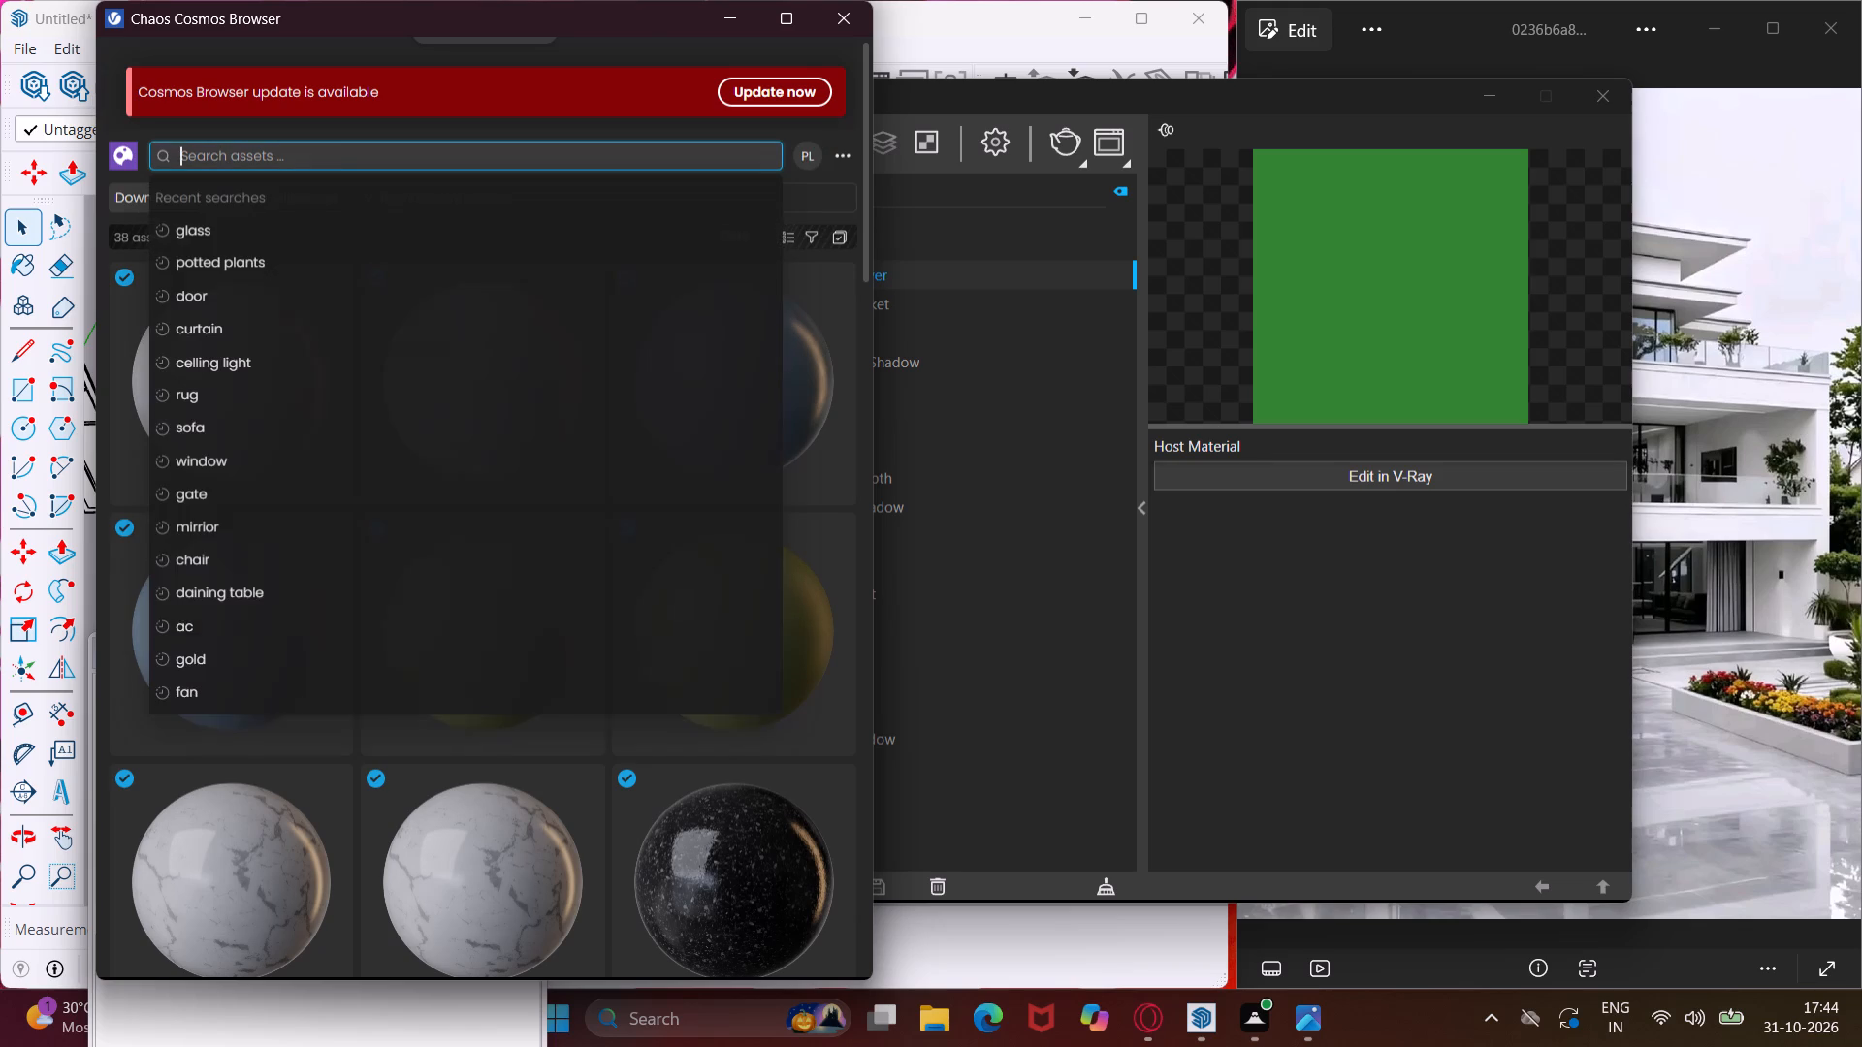
click(471, 222)
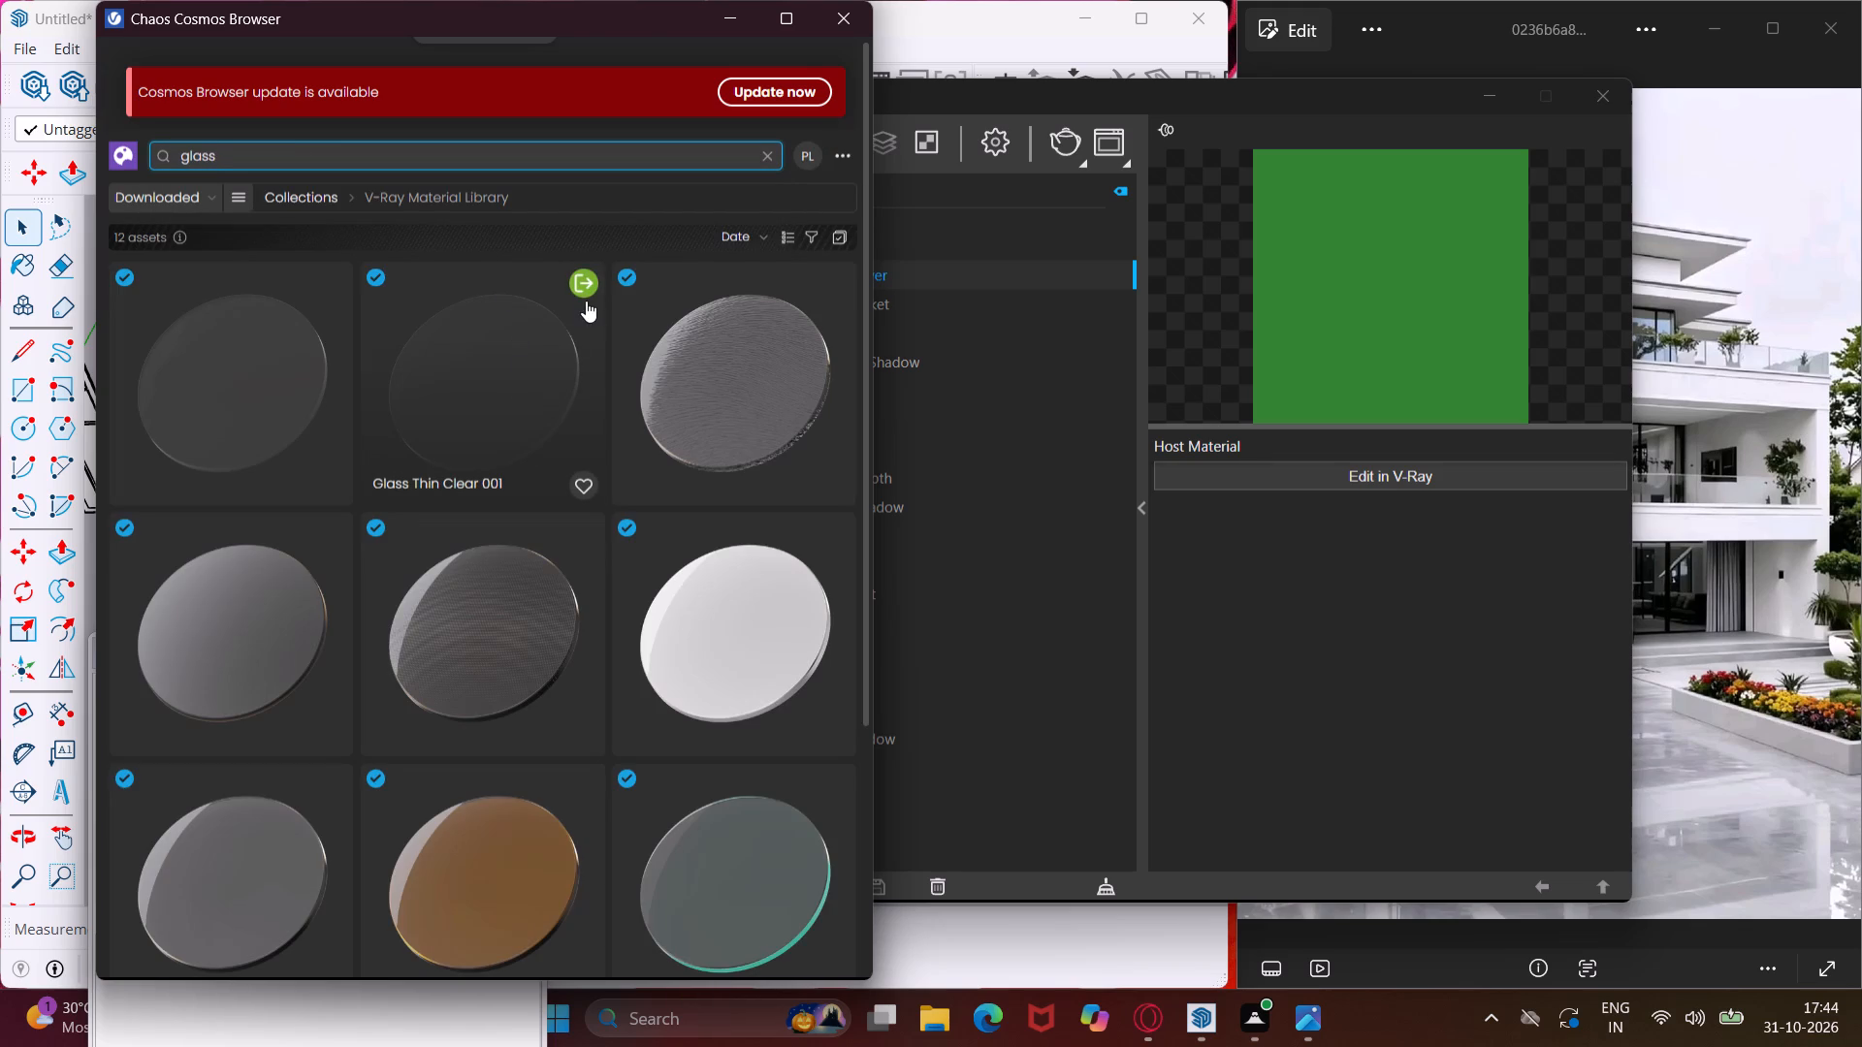
click(579, 285)
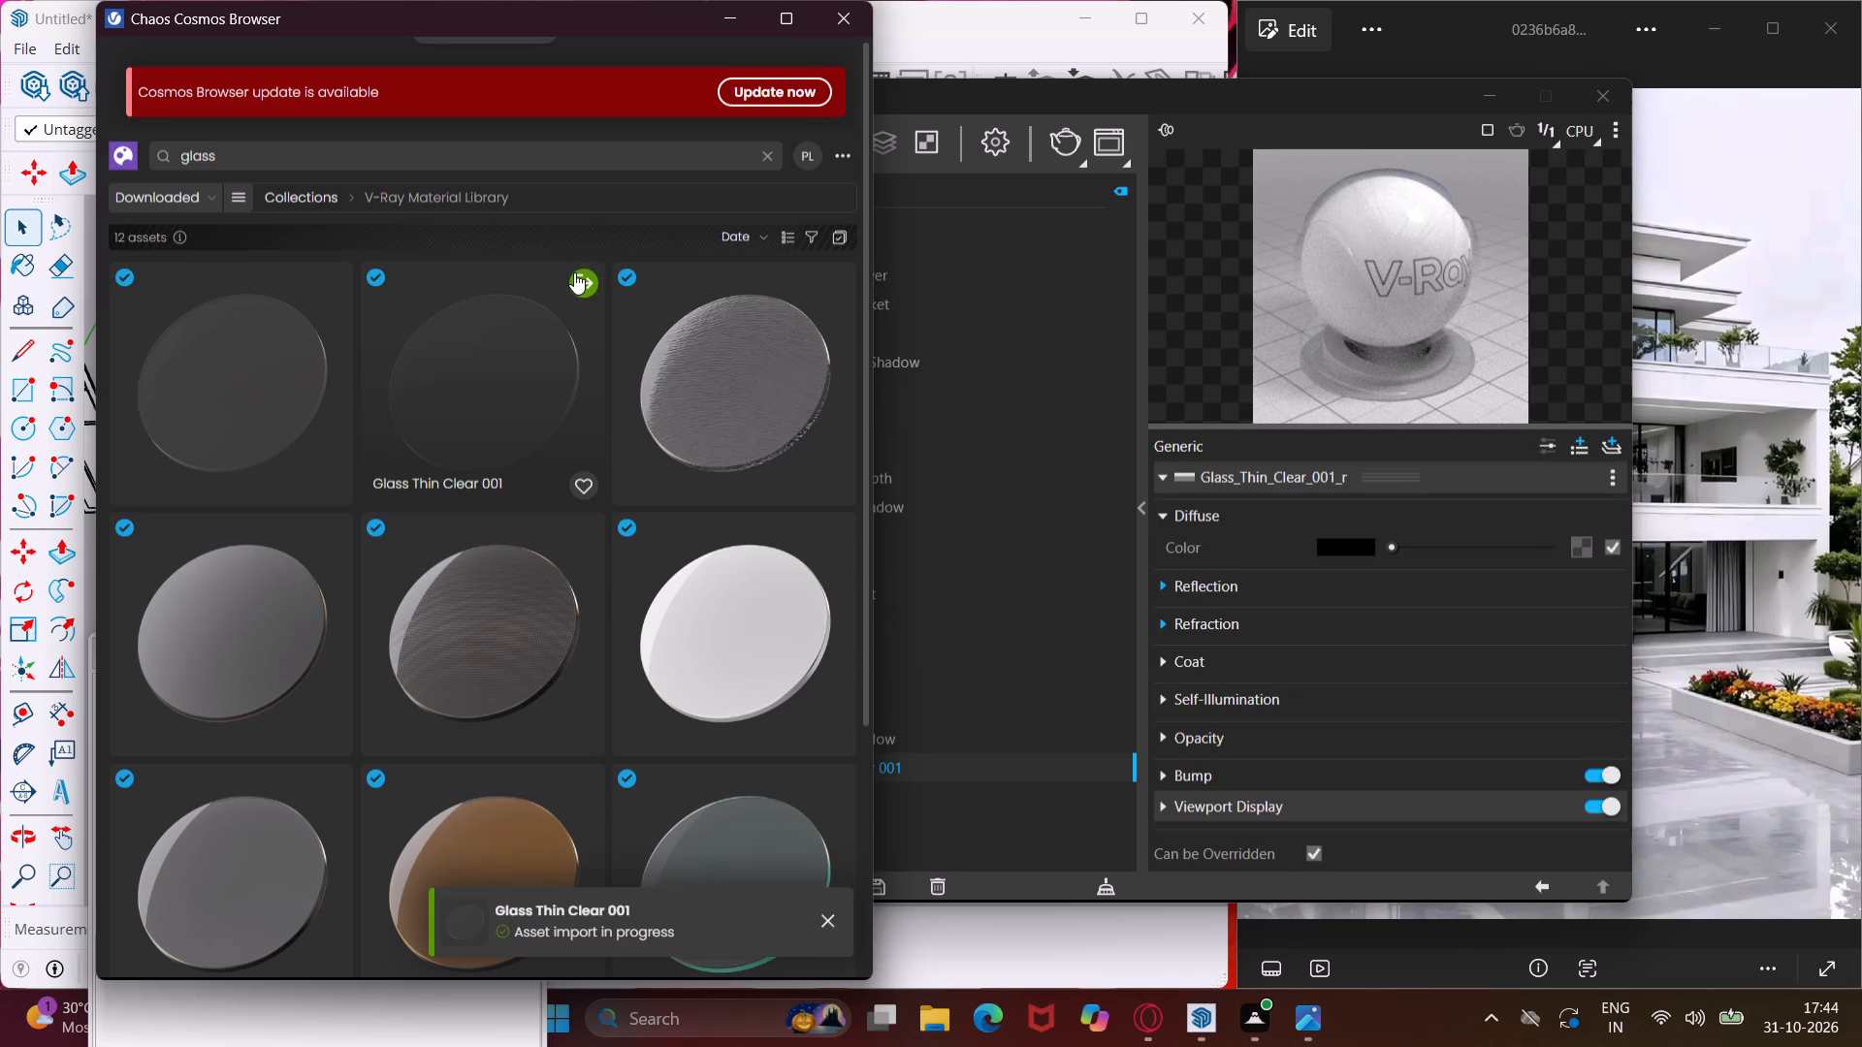
click(742, 28)
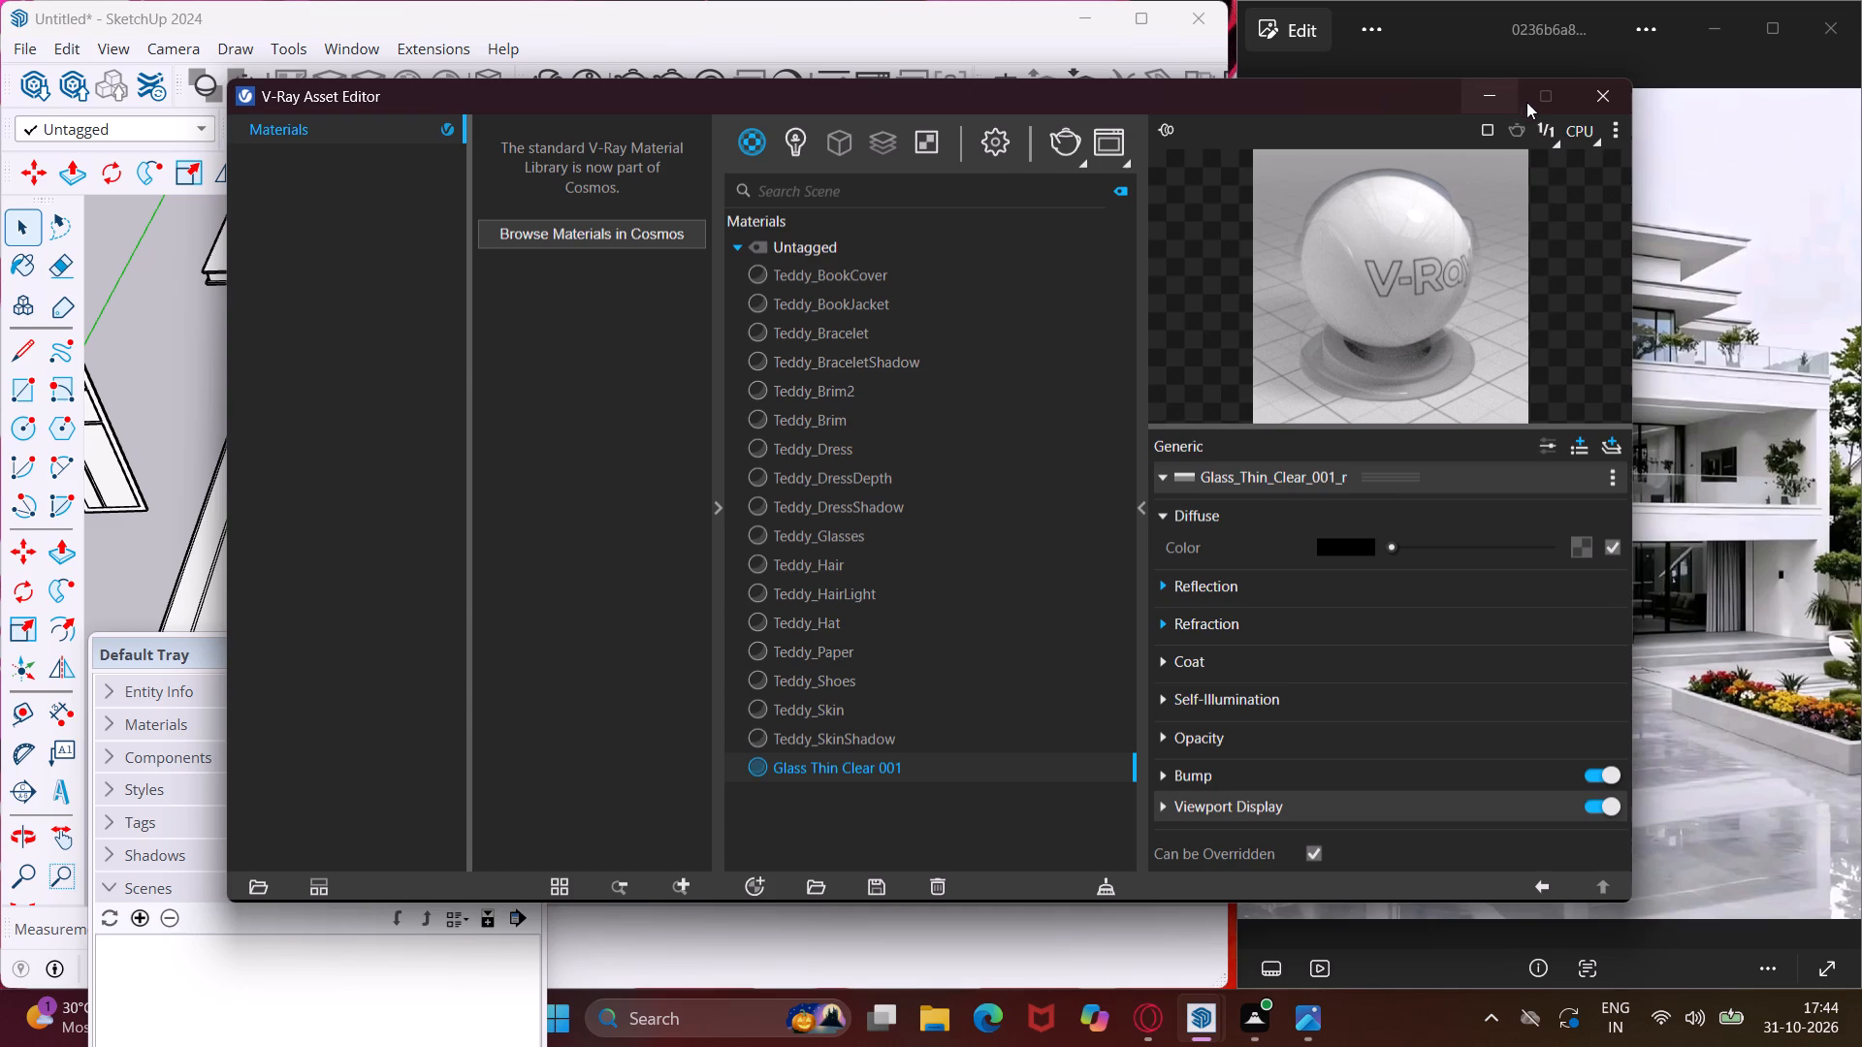
Set the glass material's preview scene to Wall.
click(1613, 126)
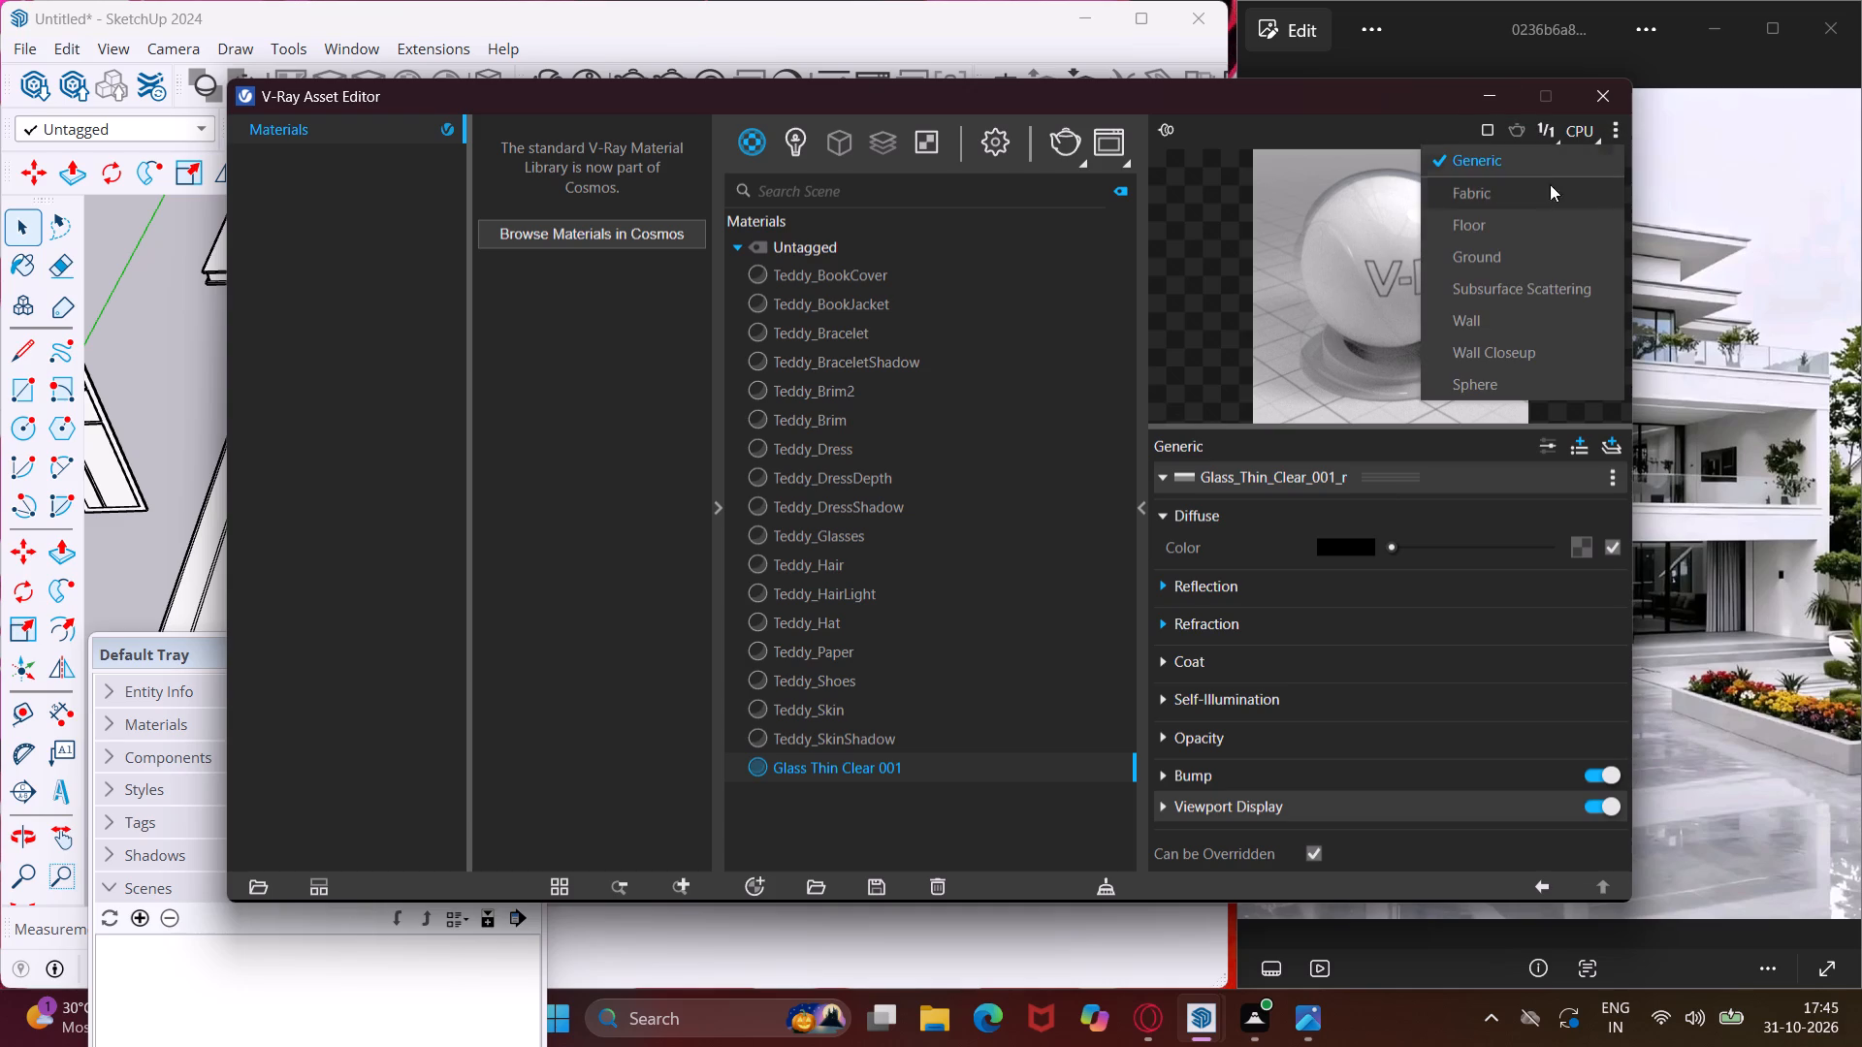
click(1521, 317)
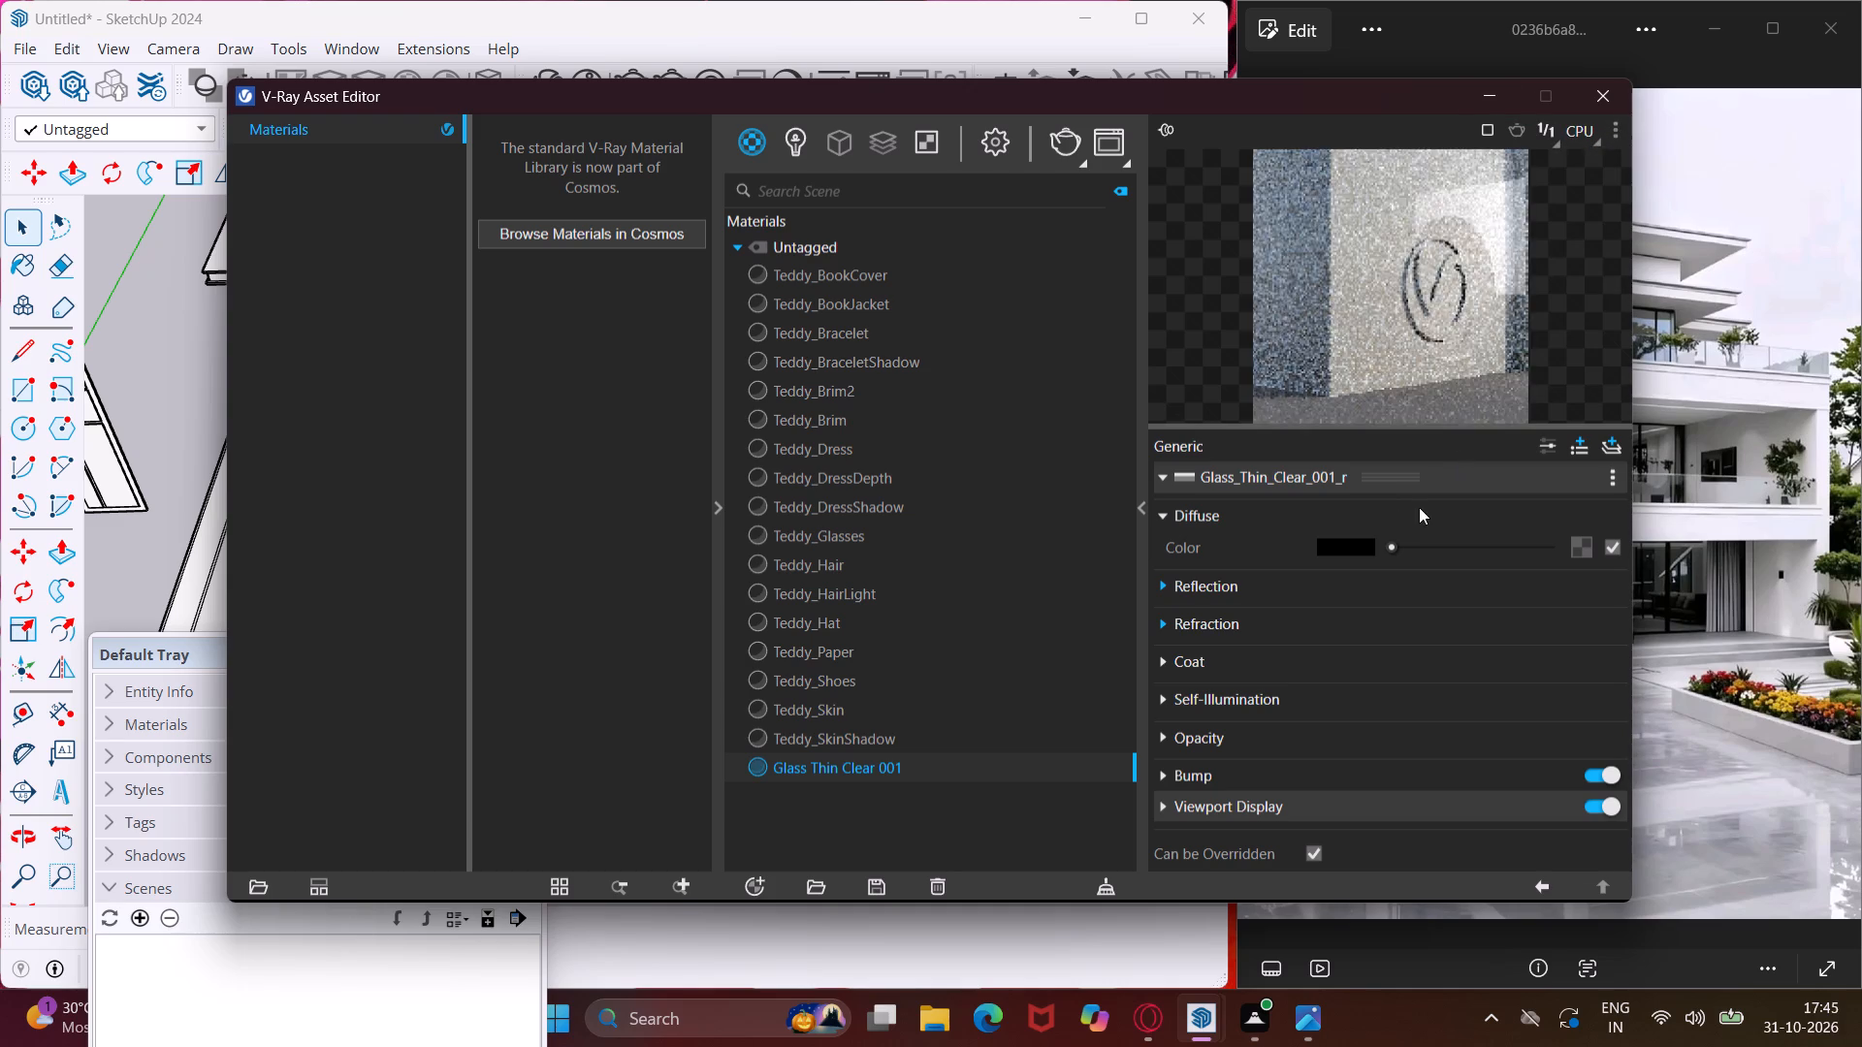
Set the glass material's diffuse color to near-white and raise its brightness to the maximum.
click(1353, 543)
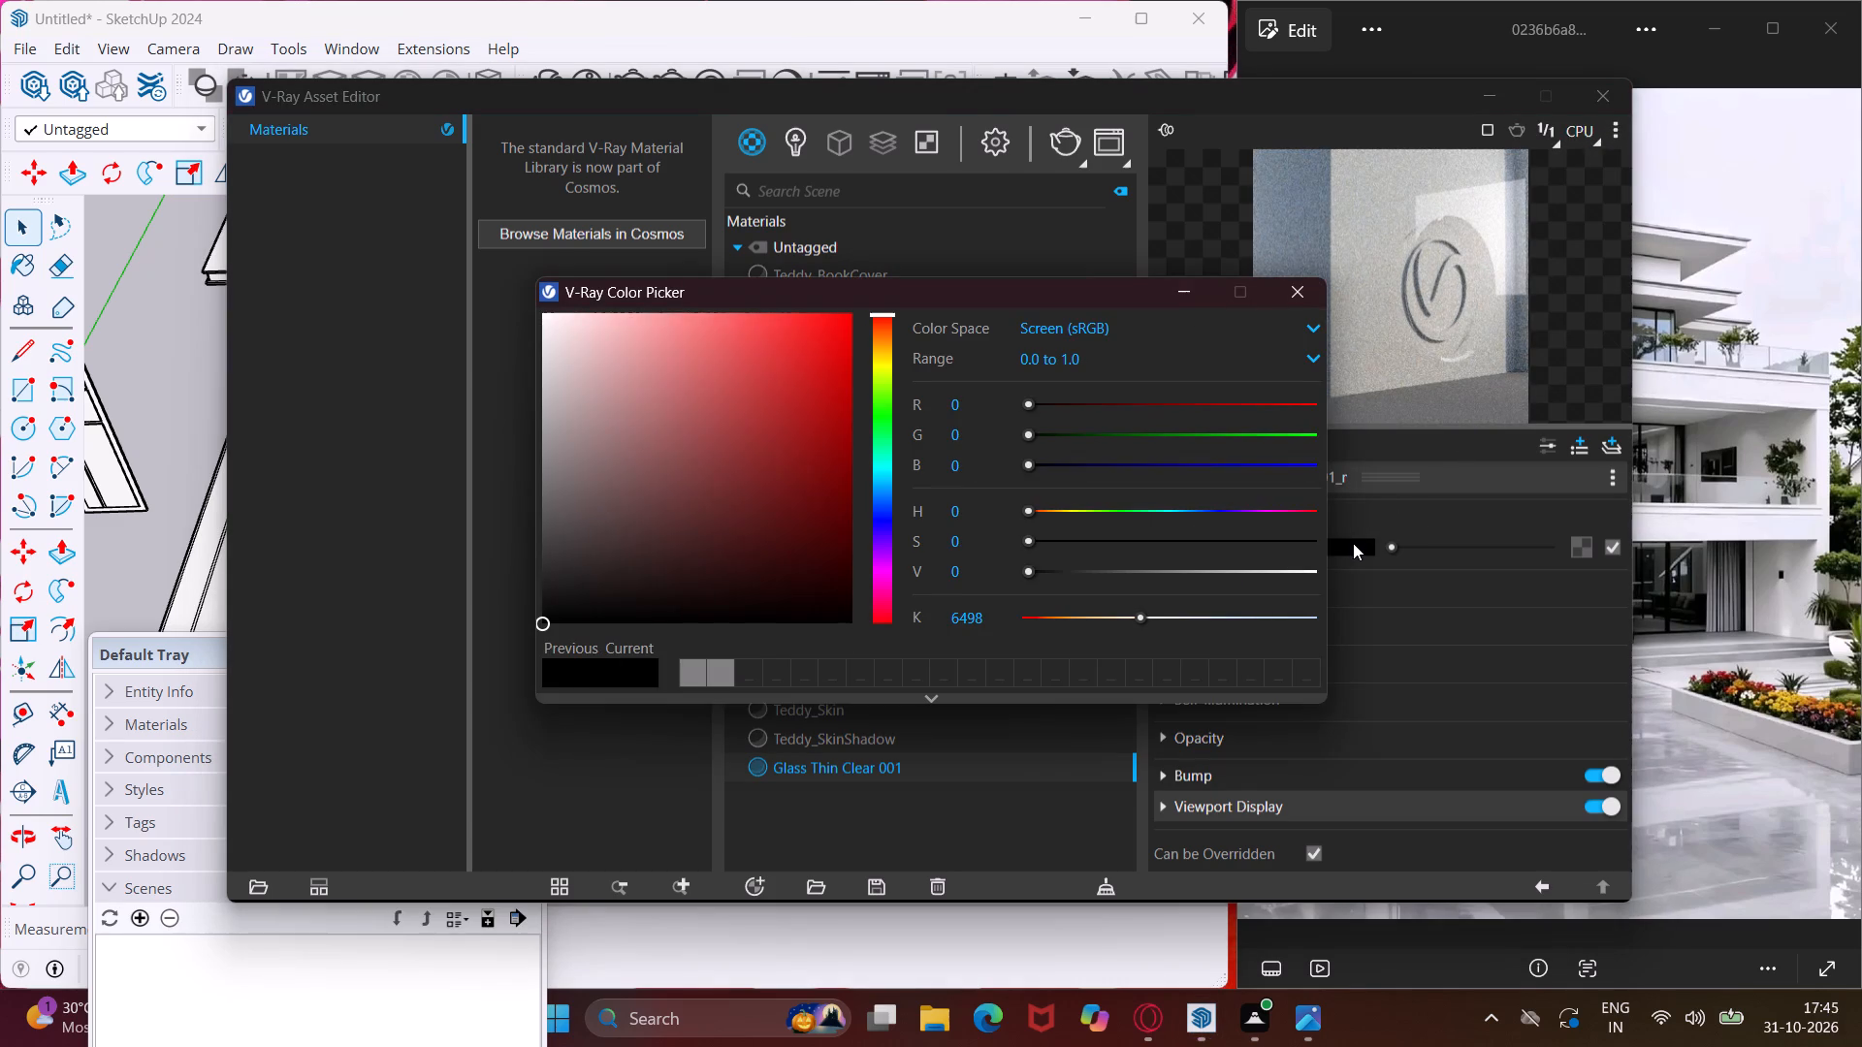
click(549, 329)
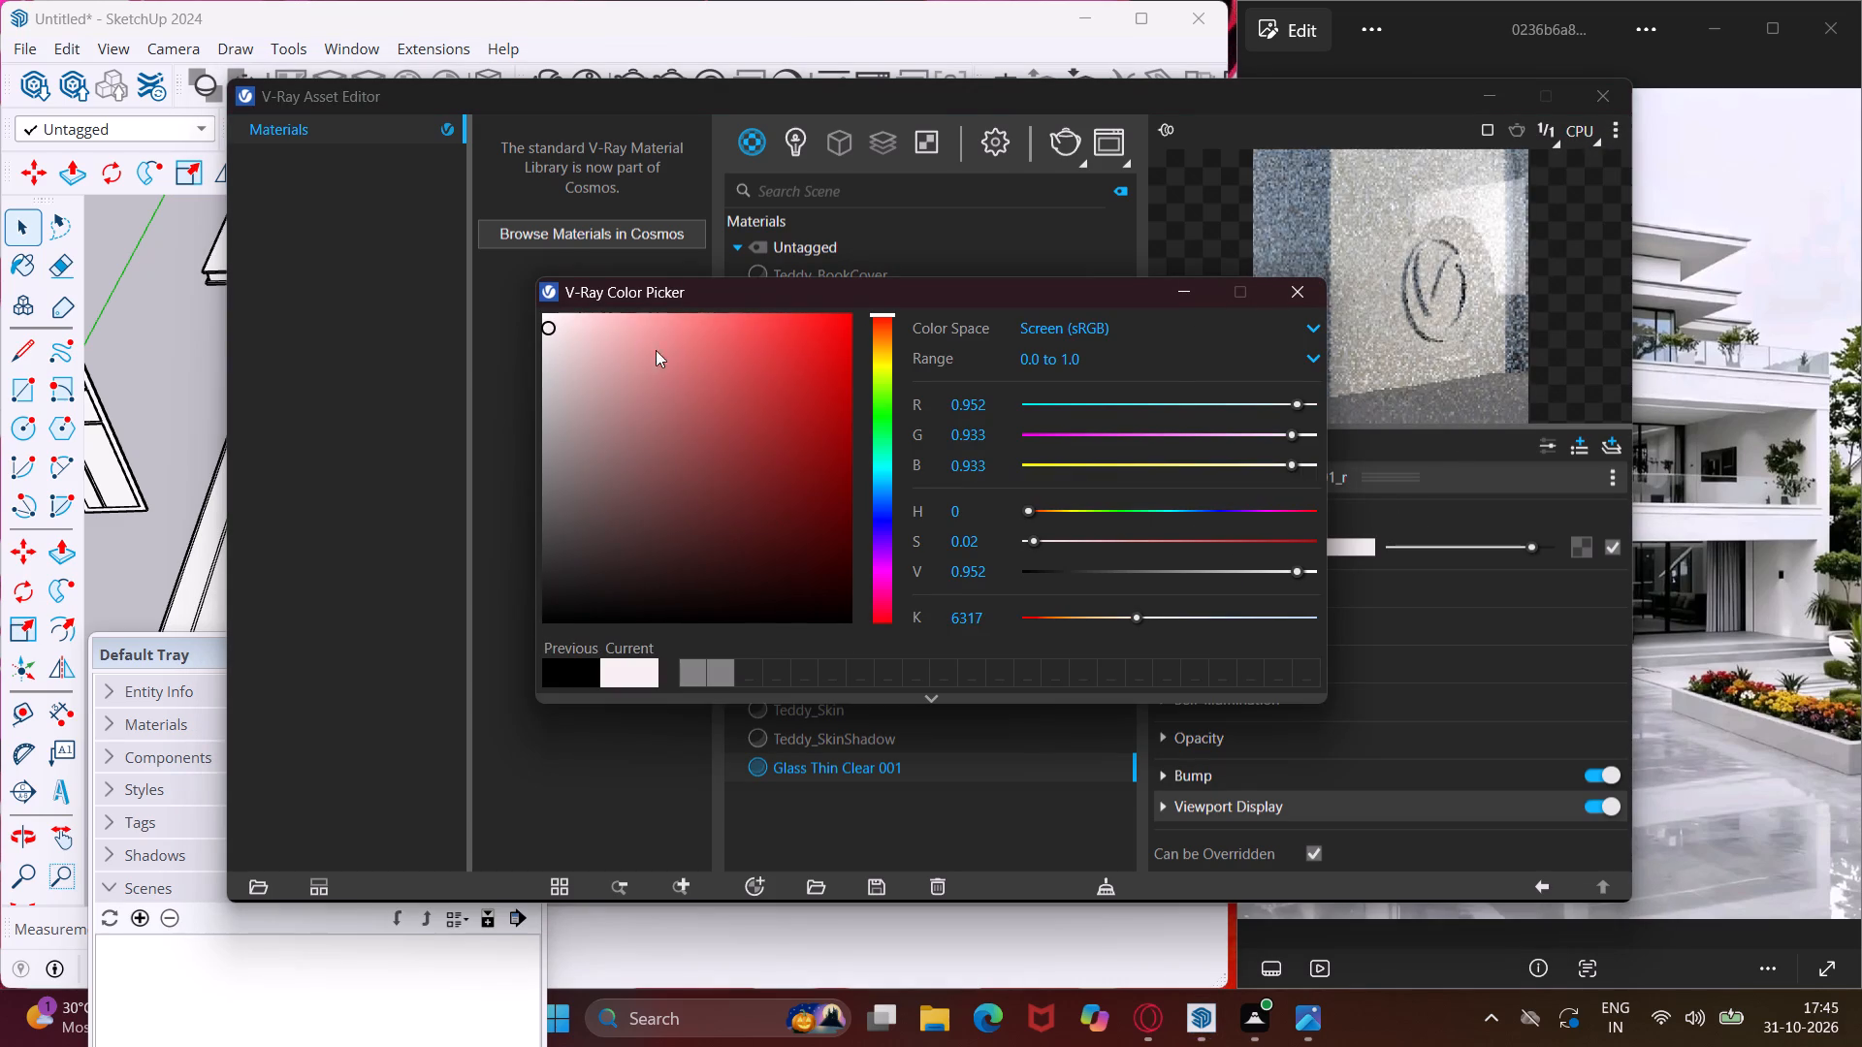
click(1187, 294)
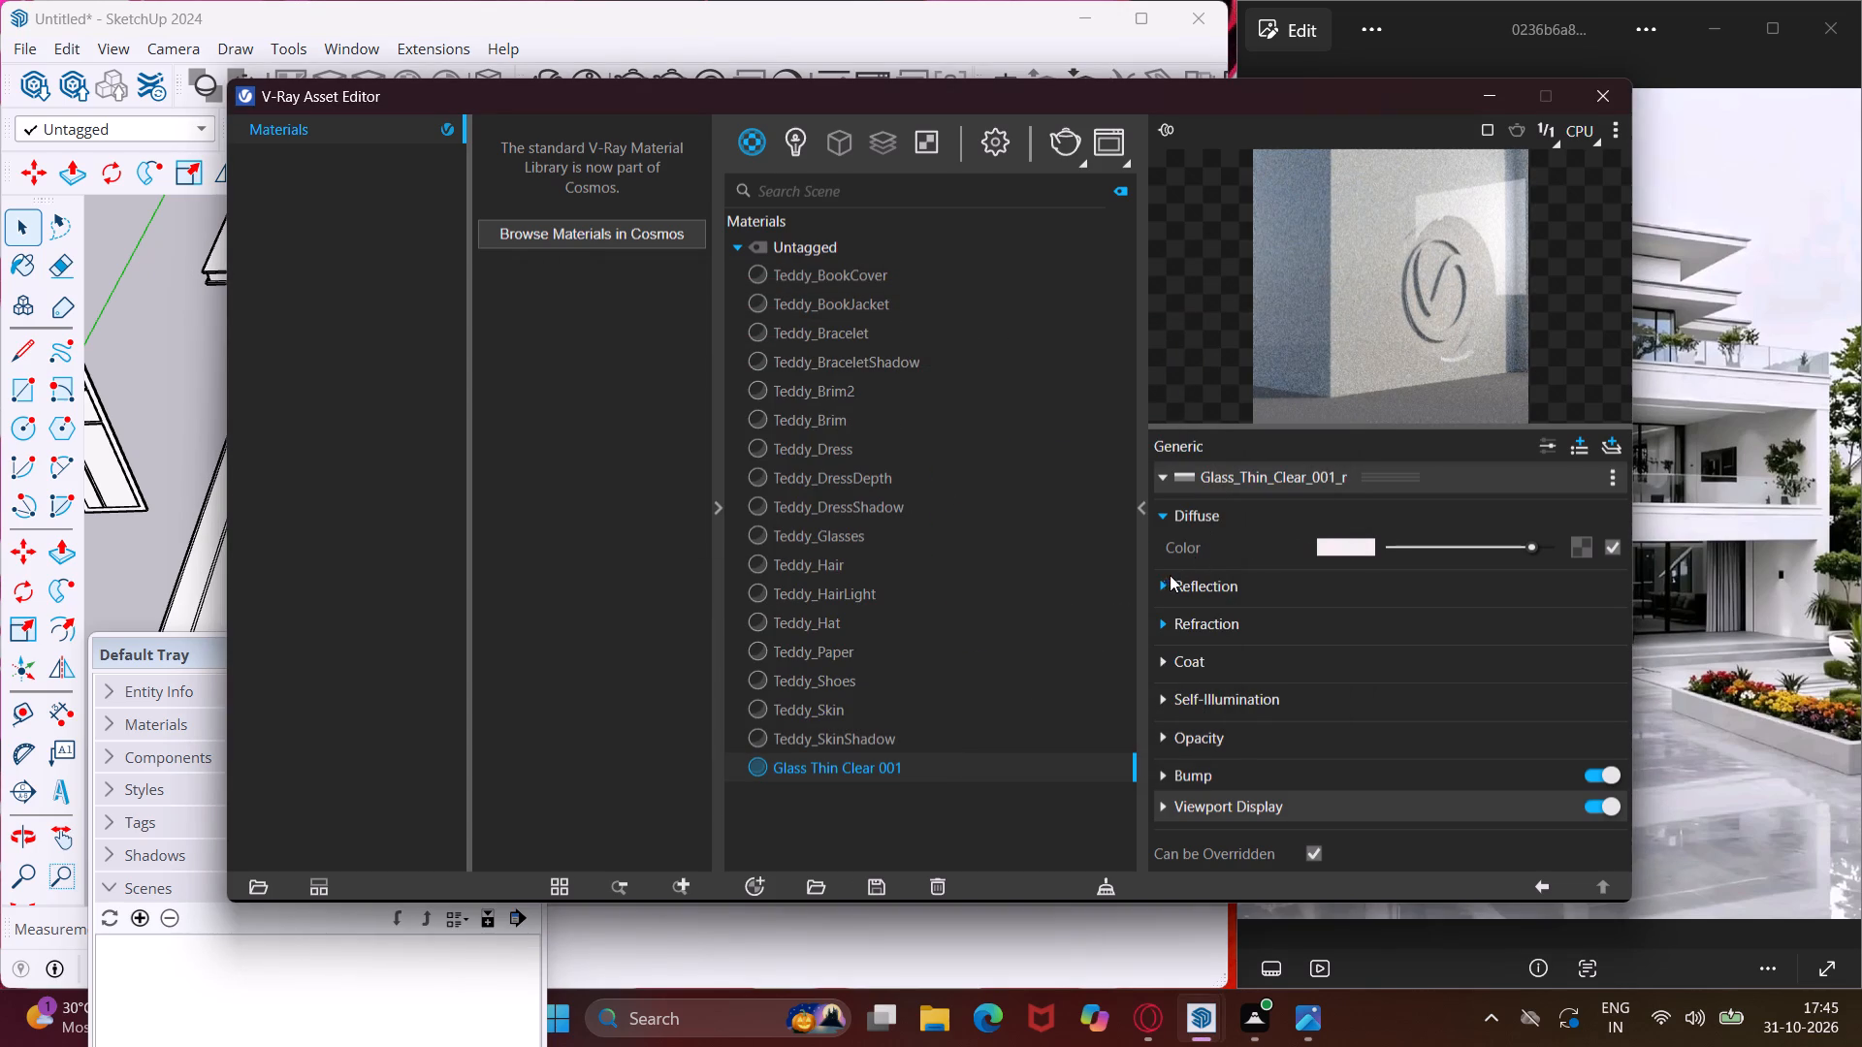
click(1163, 584)
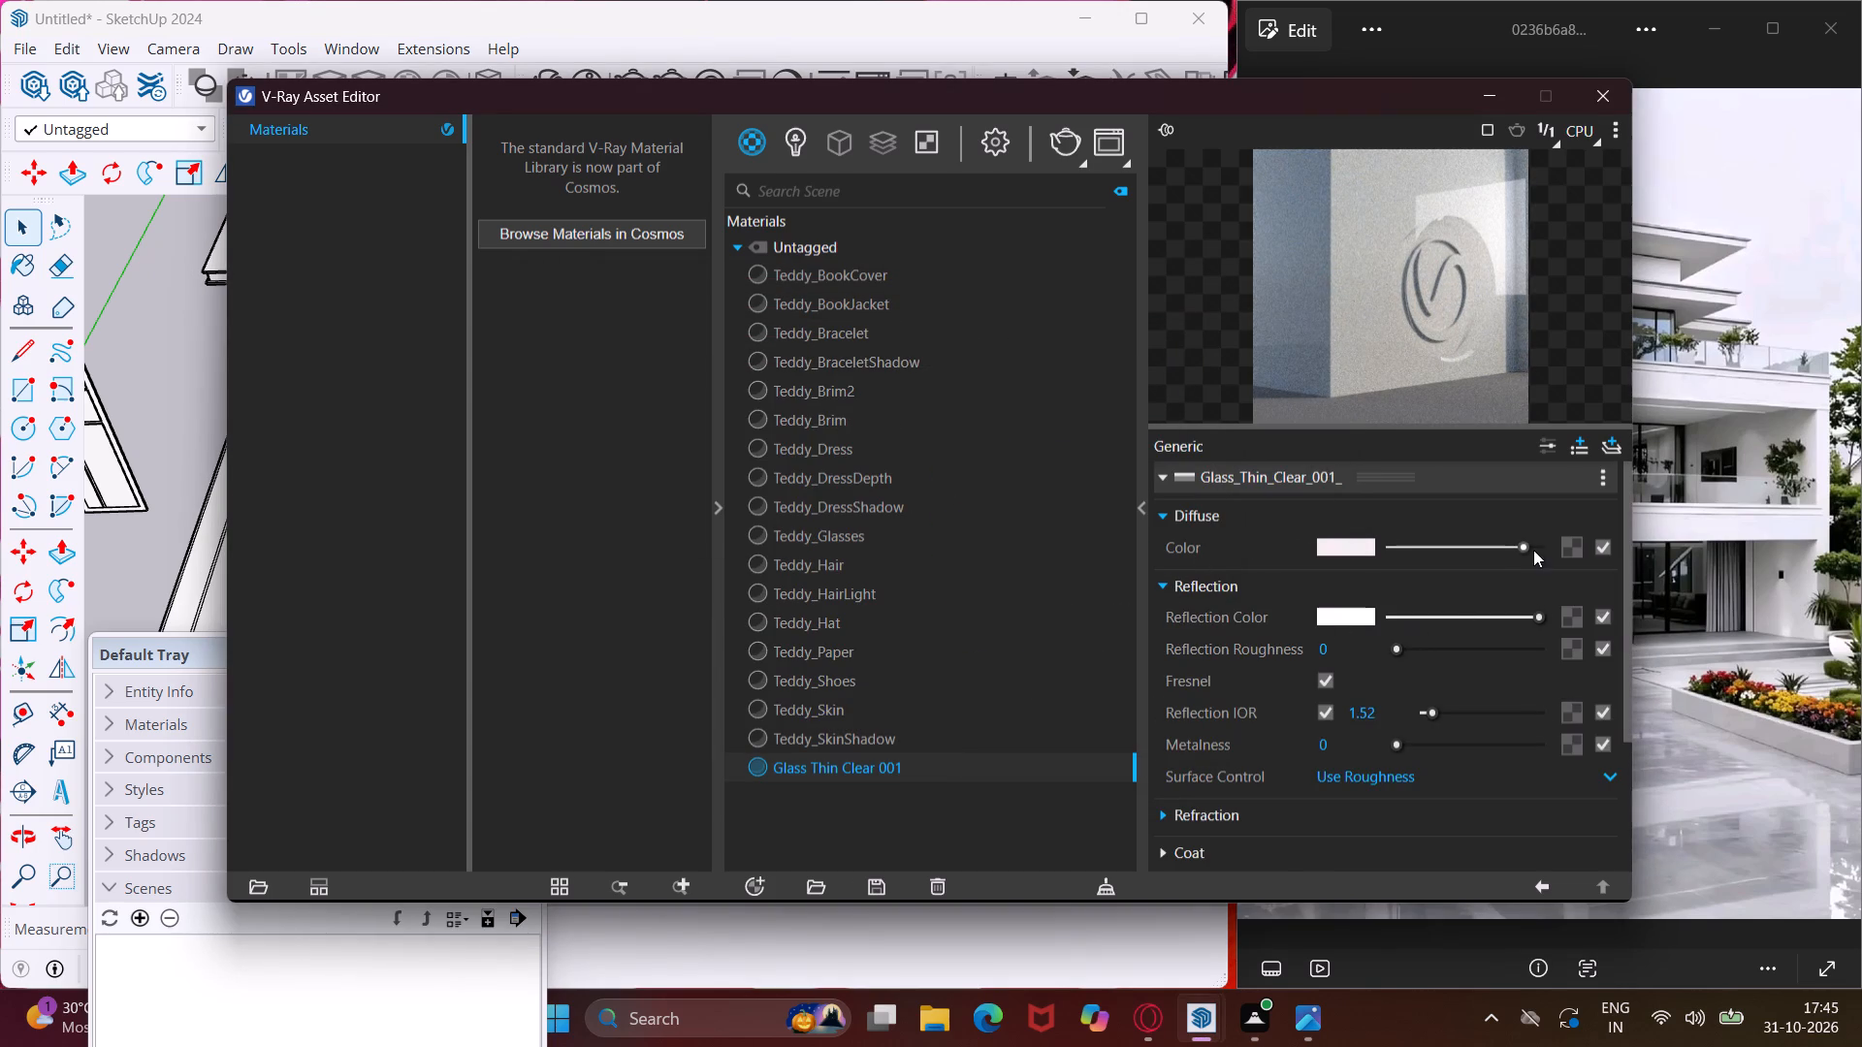
drag(1525, 555, 1553, 554)
drag(1525, 544, 1550, 545)
Set the glass material's reflection roughness to 0.97 and its reflection IOR to 4, and put the asset editor away.
drag(1401, 652, 1535, 645)
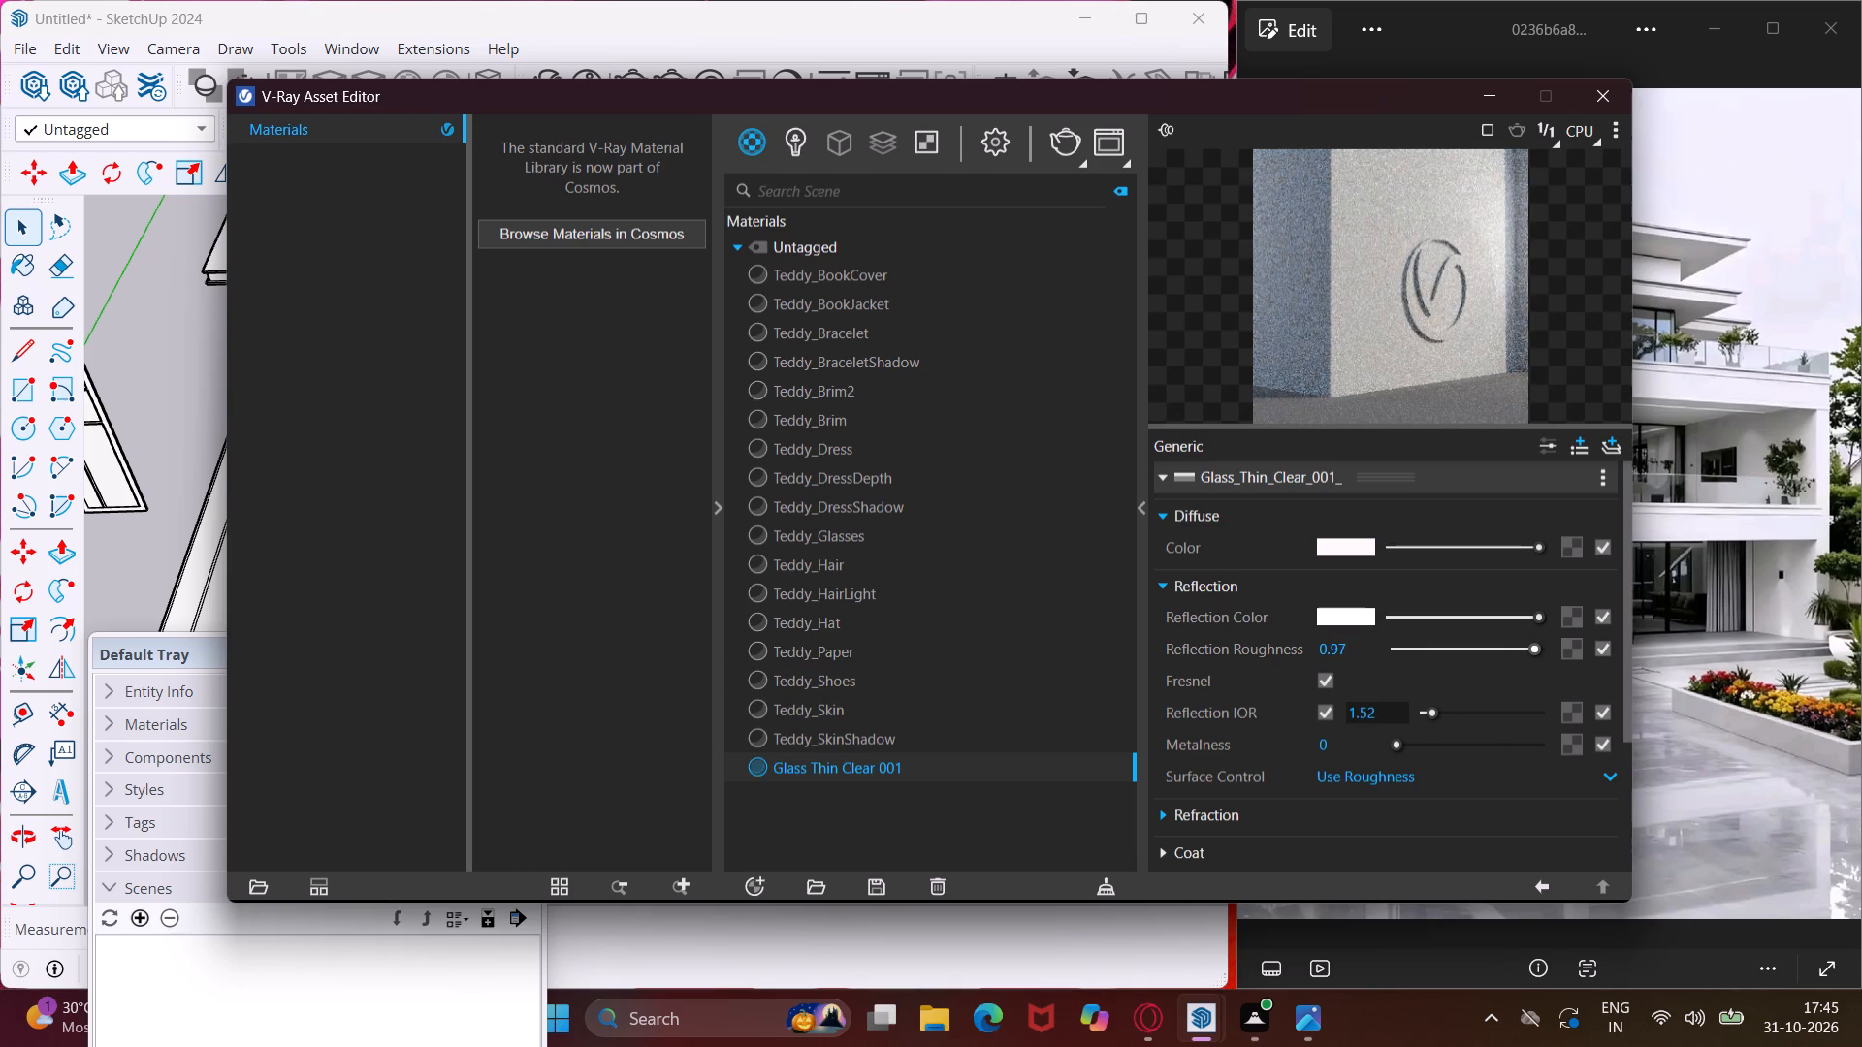
click(1382, 714)
key(BackSpace)
key(BackSpace)
key(BackSpace)
key(BackSpace)
key(4)
key(Return)
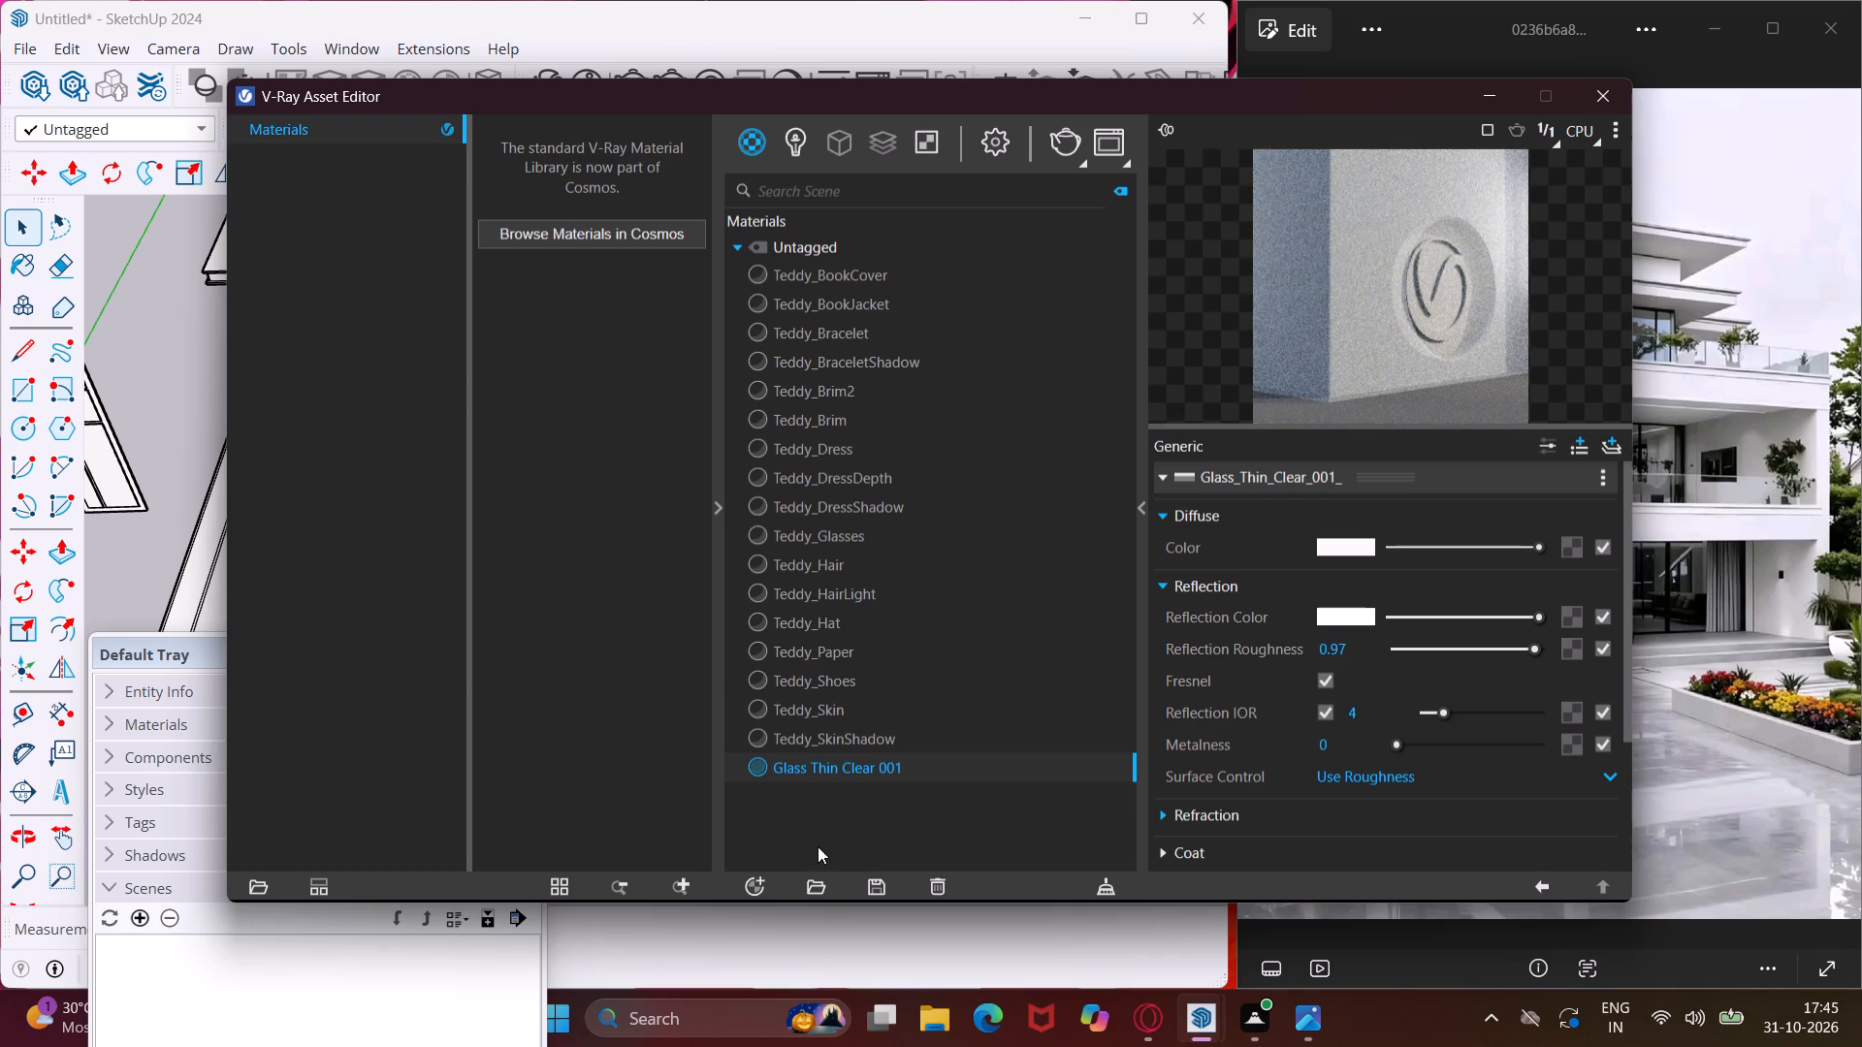
double_click(906, 771)
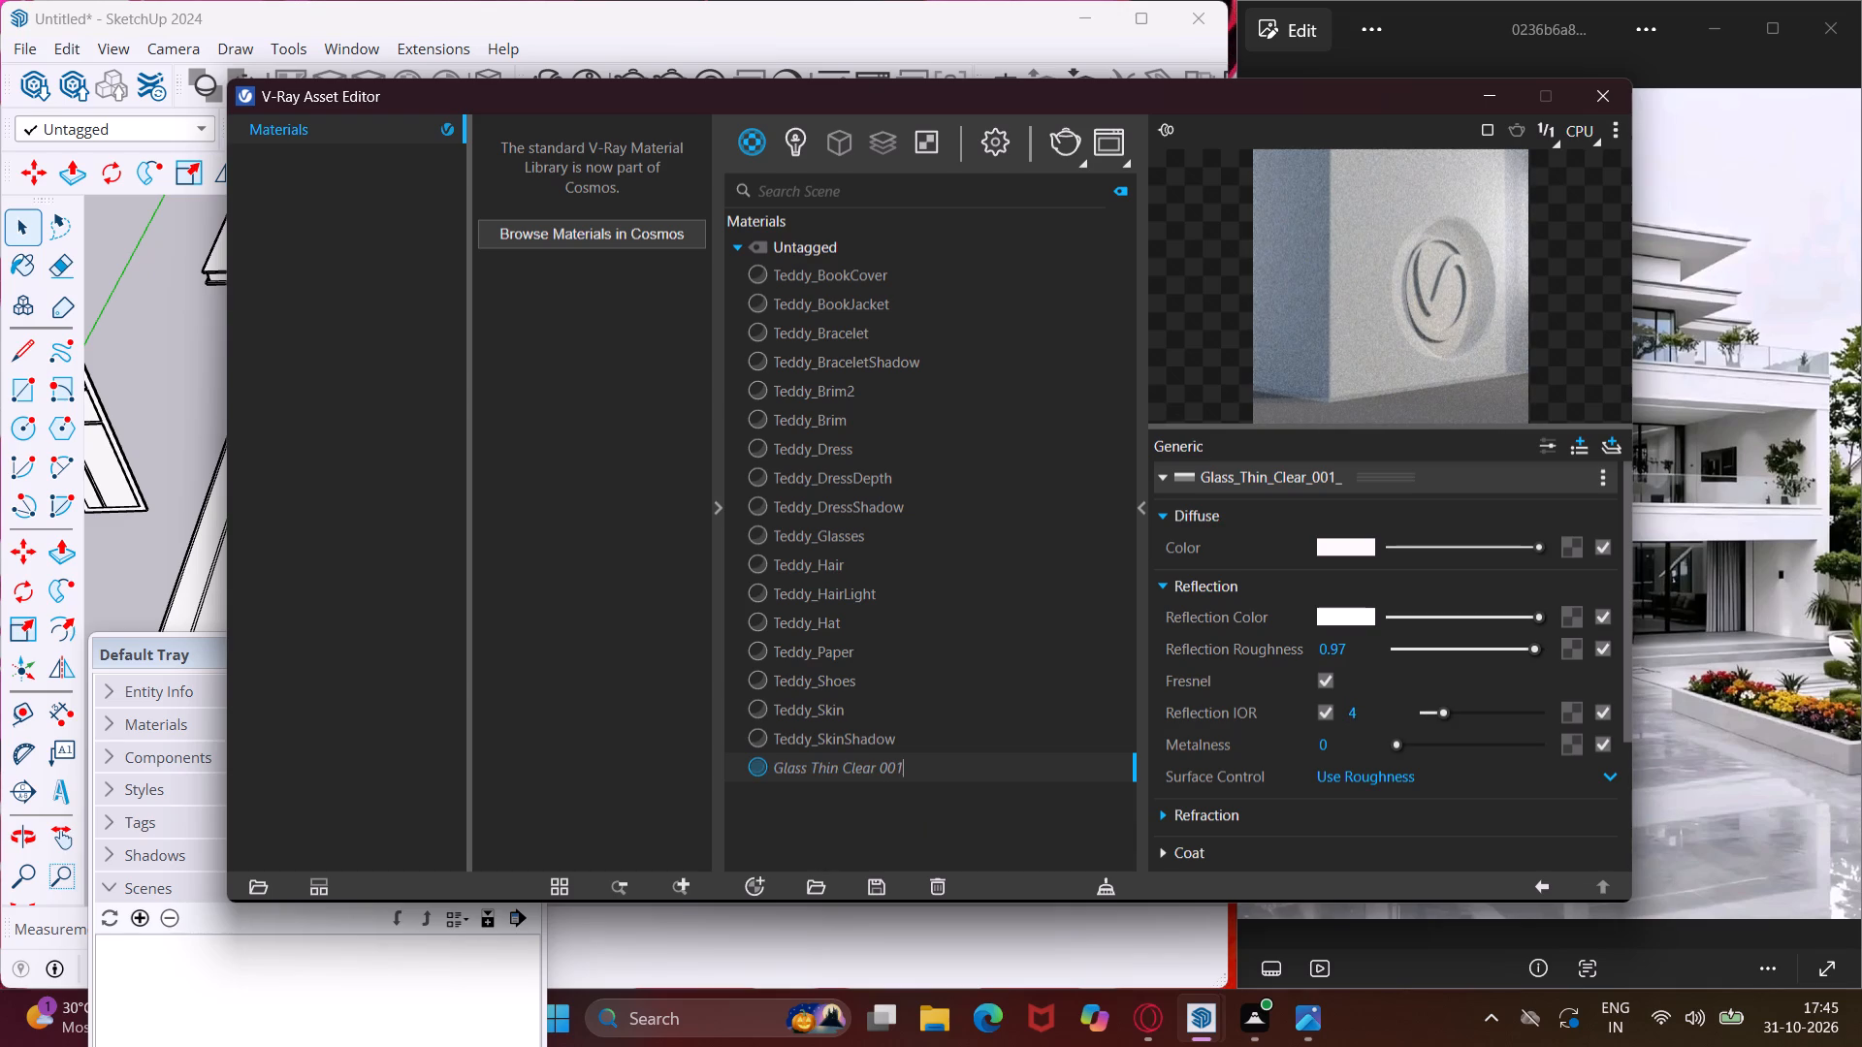
click(1498, 93)
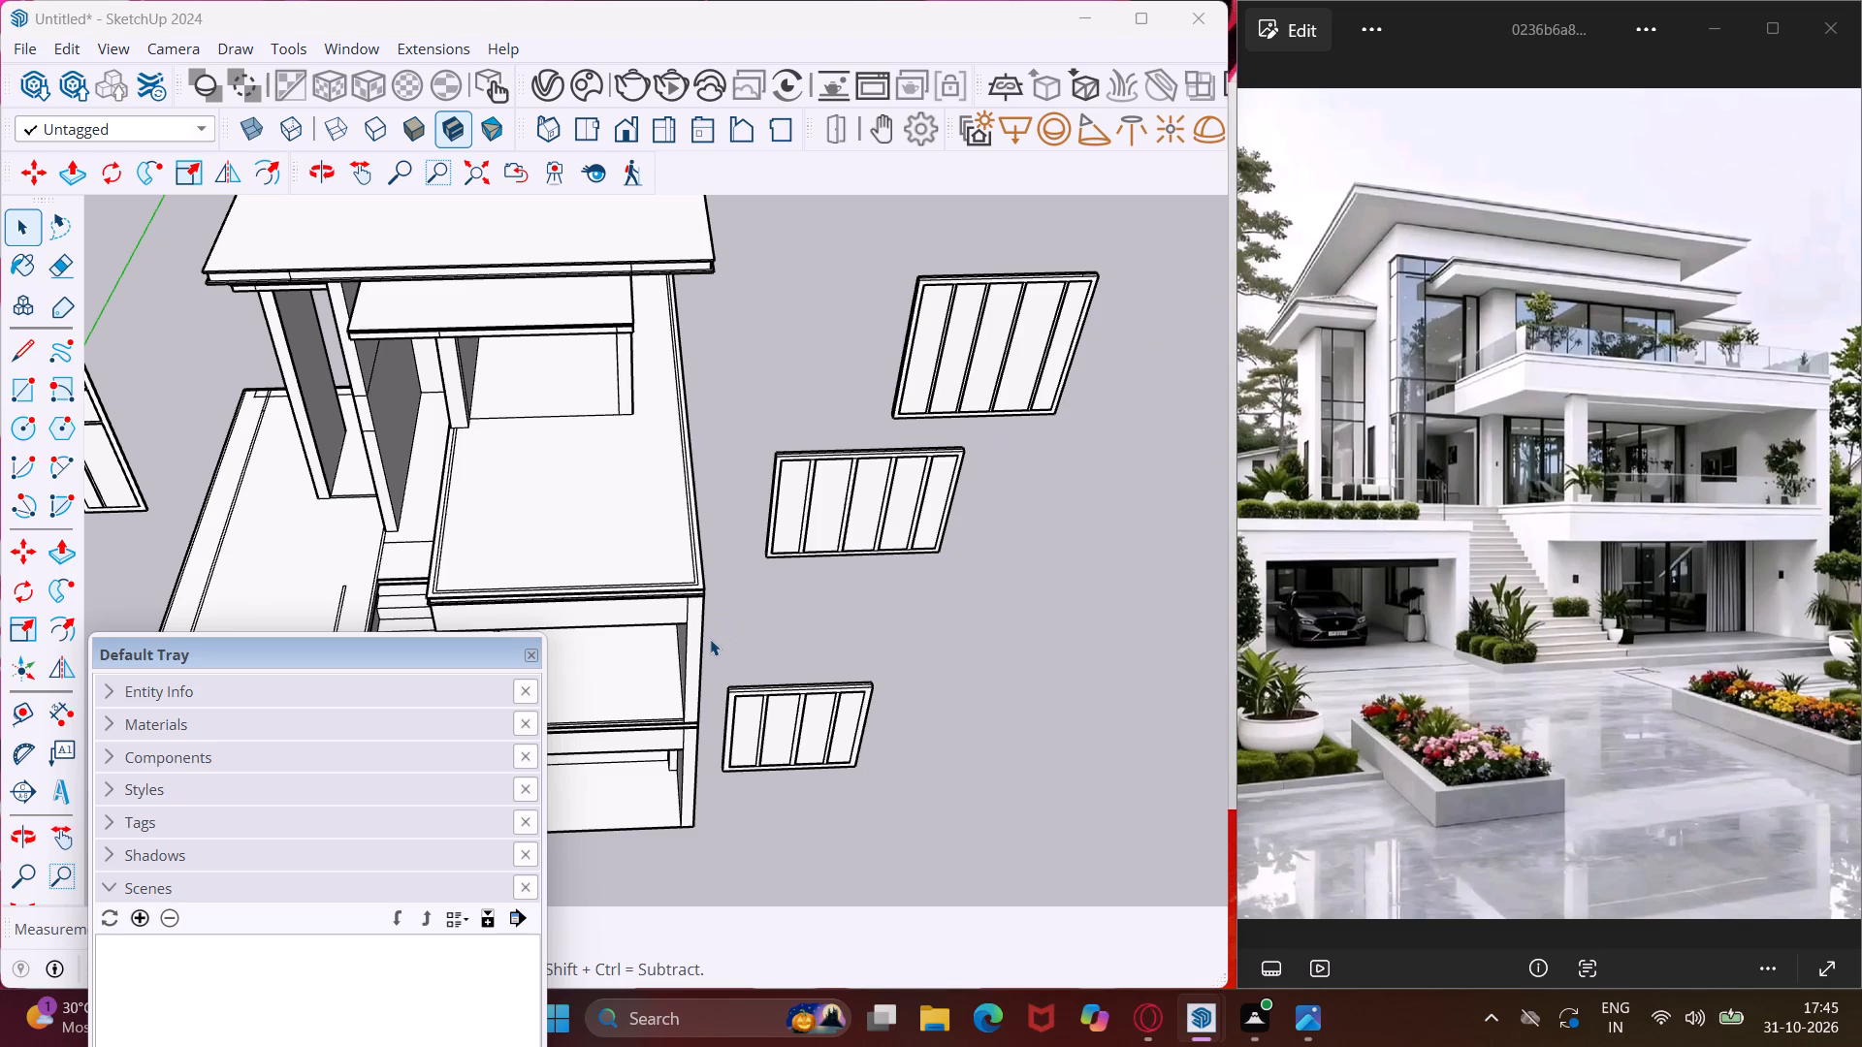
Expand the tray's Materials section to have the Glass Thin Clear 001 material at hand.
click(98, 726)
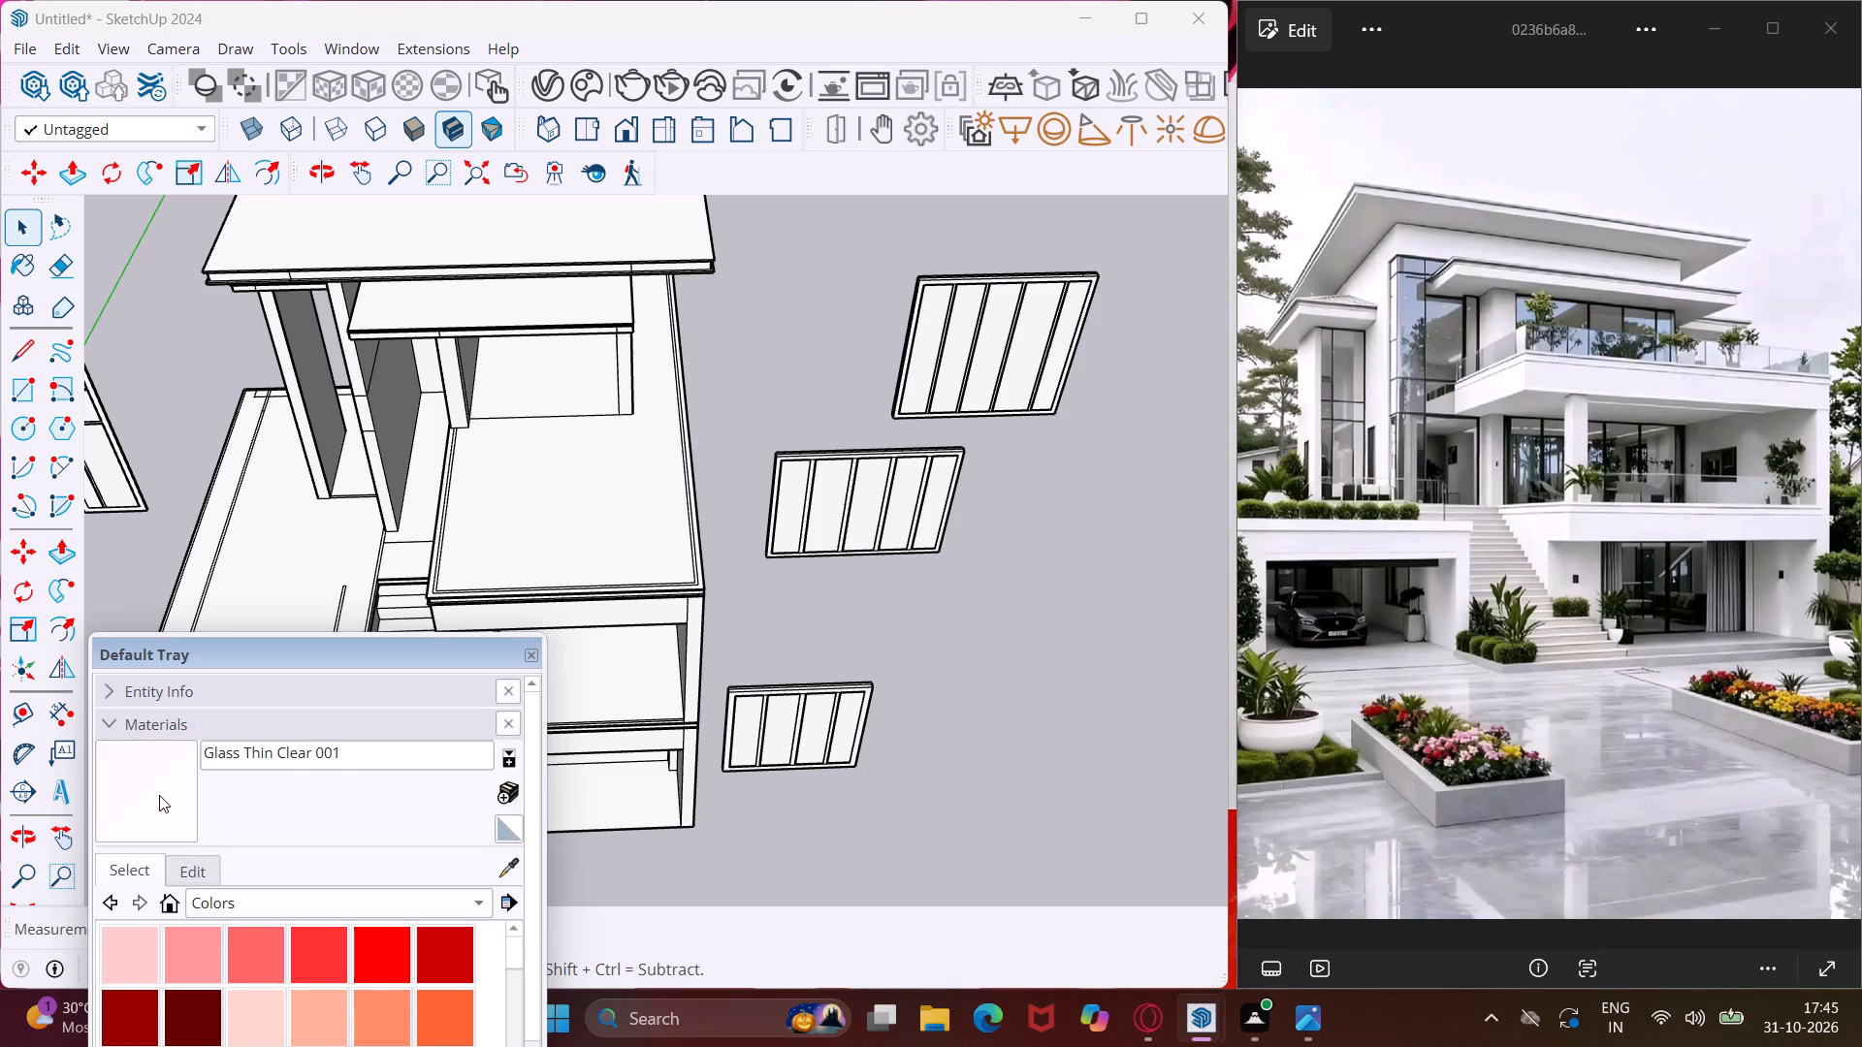
Raise the thin strip along the edge of the upper terrace by 3' to form its railing.
scroll(436, 557, up, 4)
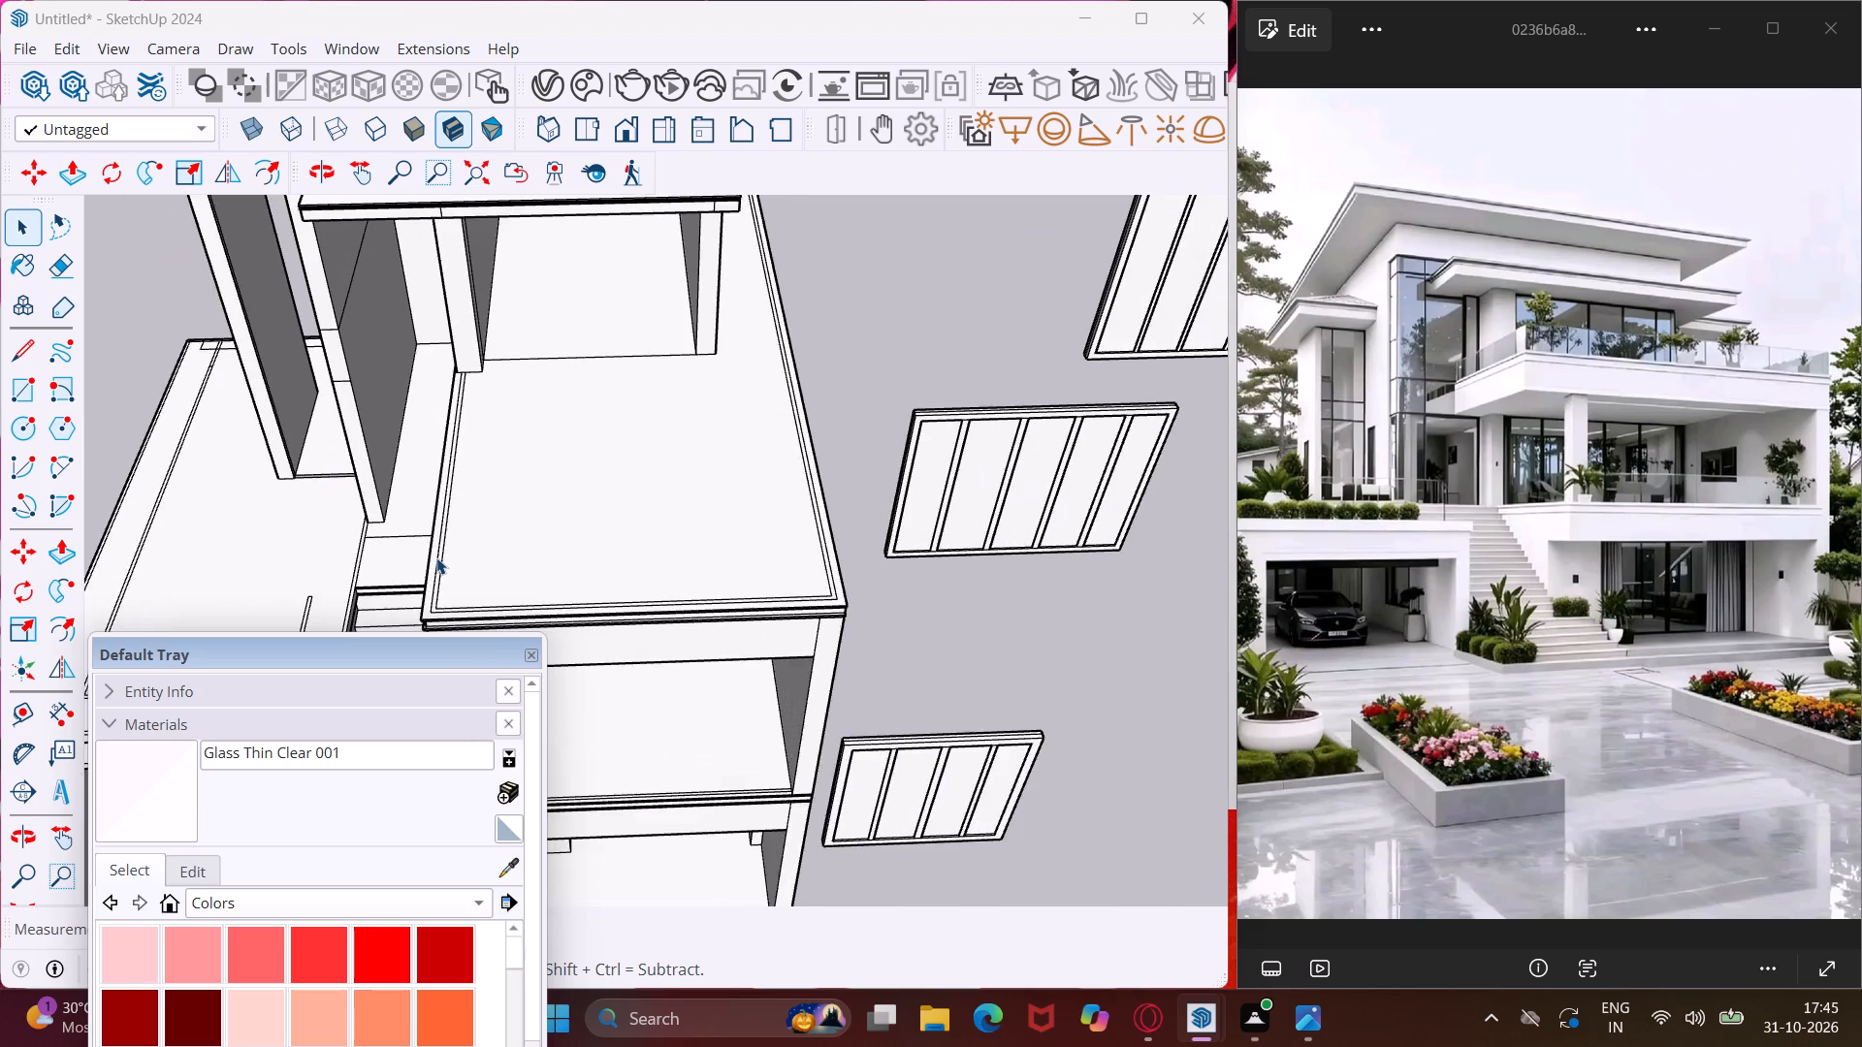
scroll(436, 557, up, 15)
click(450, 556)
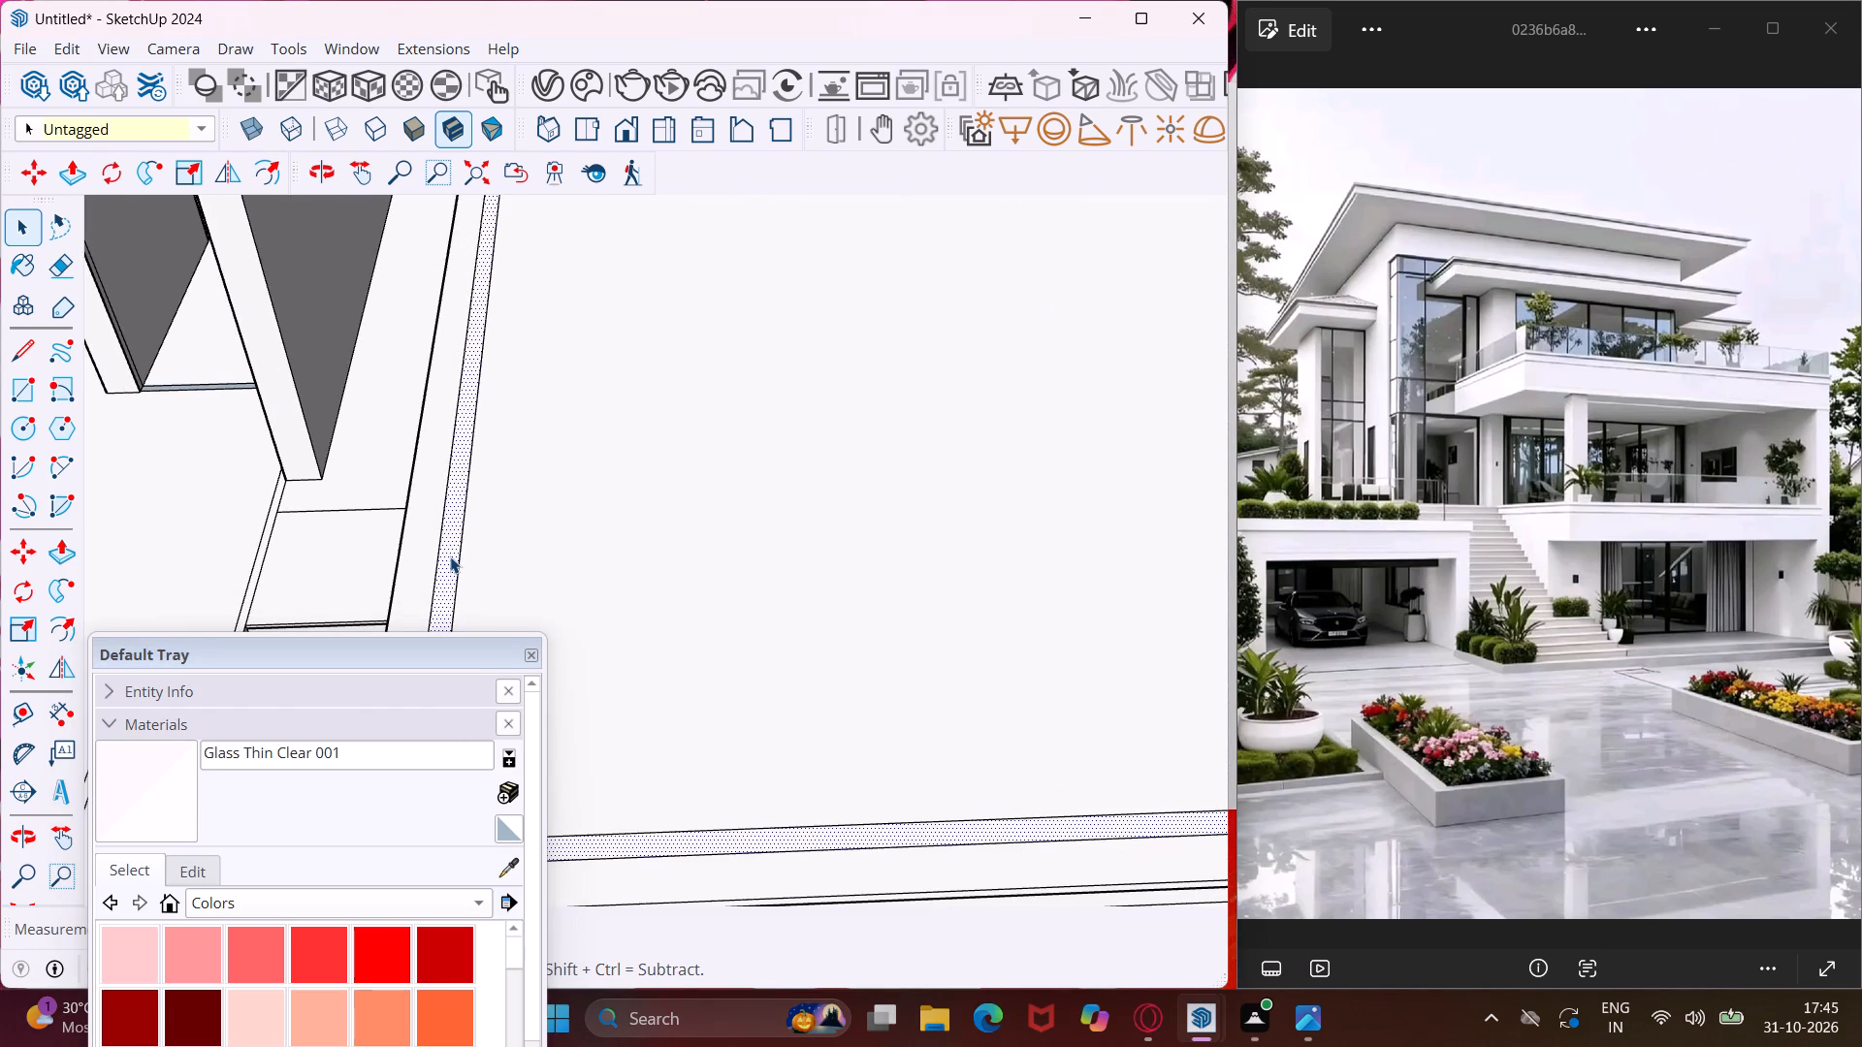
key(p)
click(450, 556)
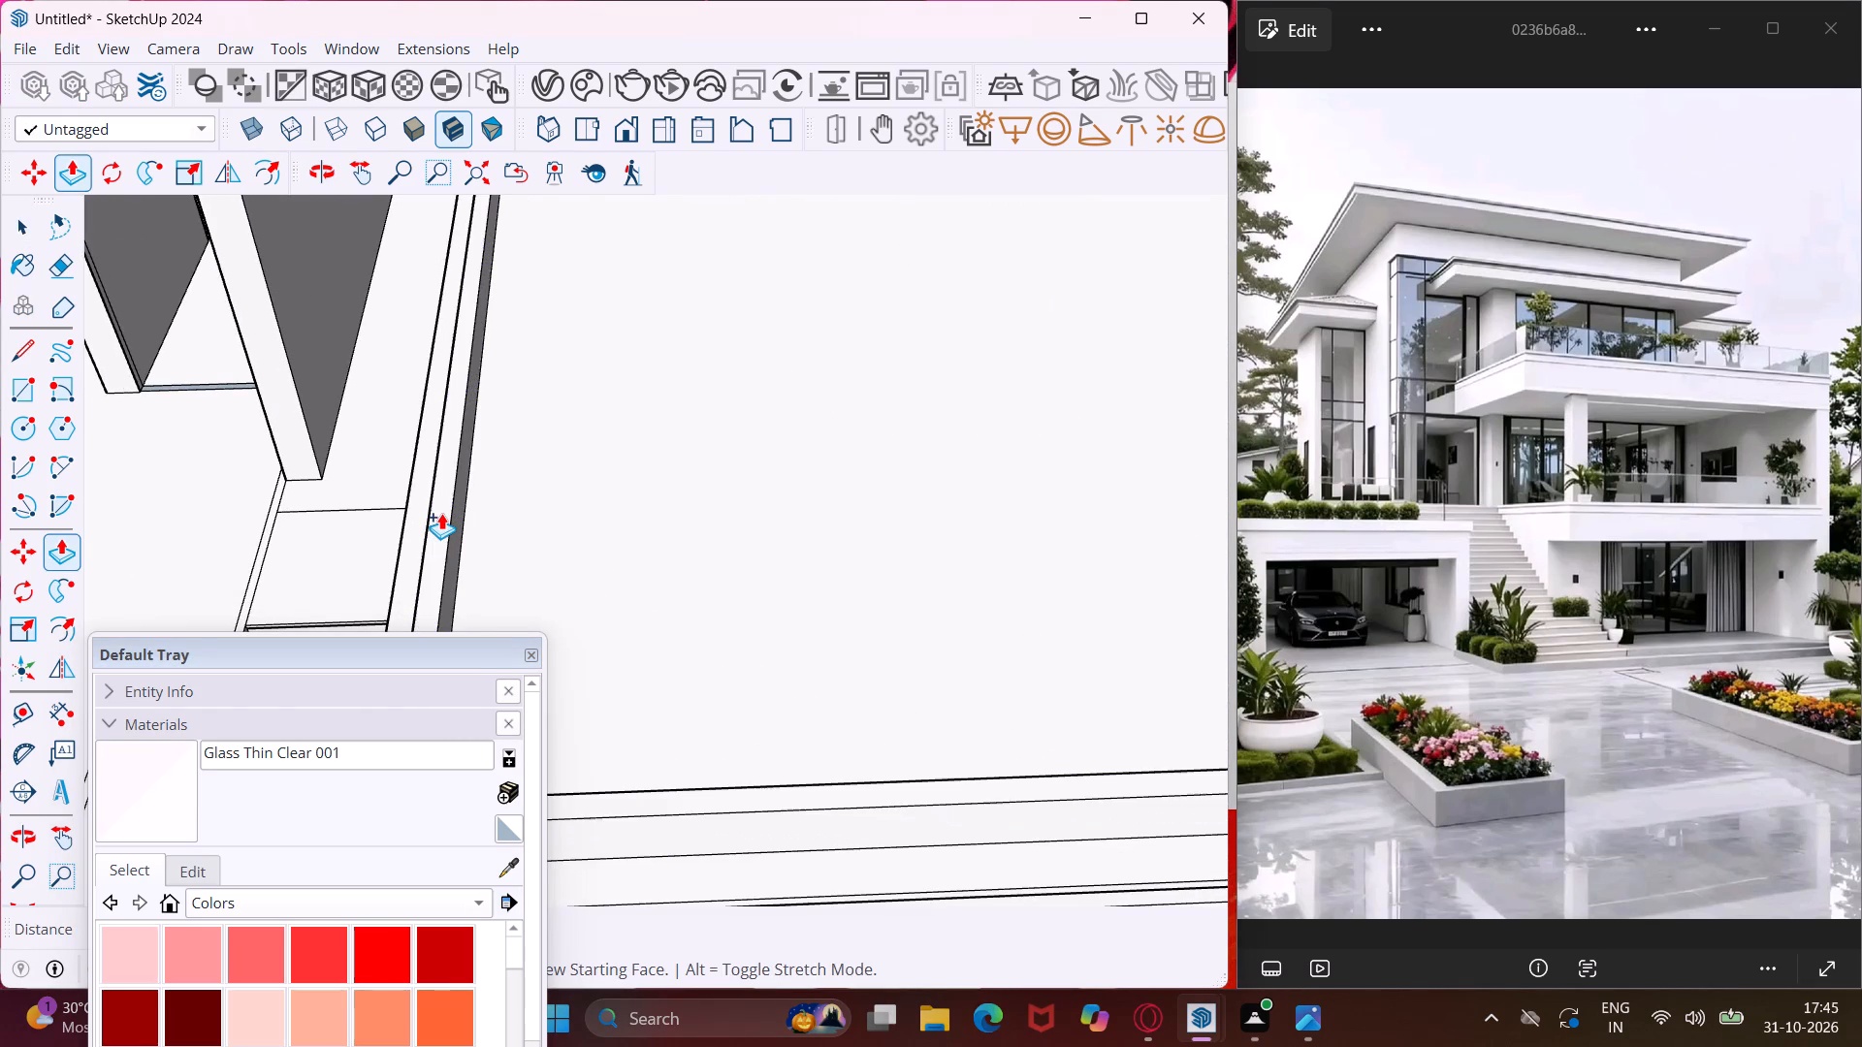
text(3')
key(Return)
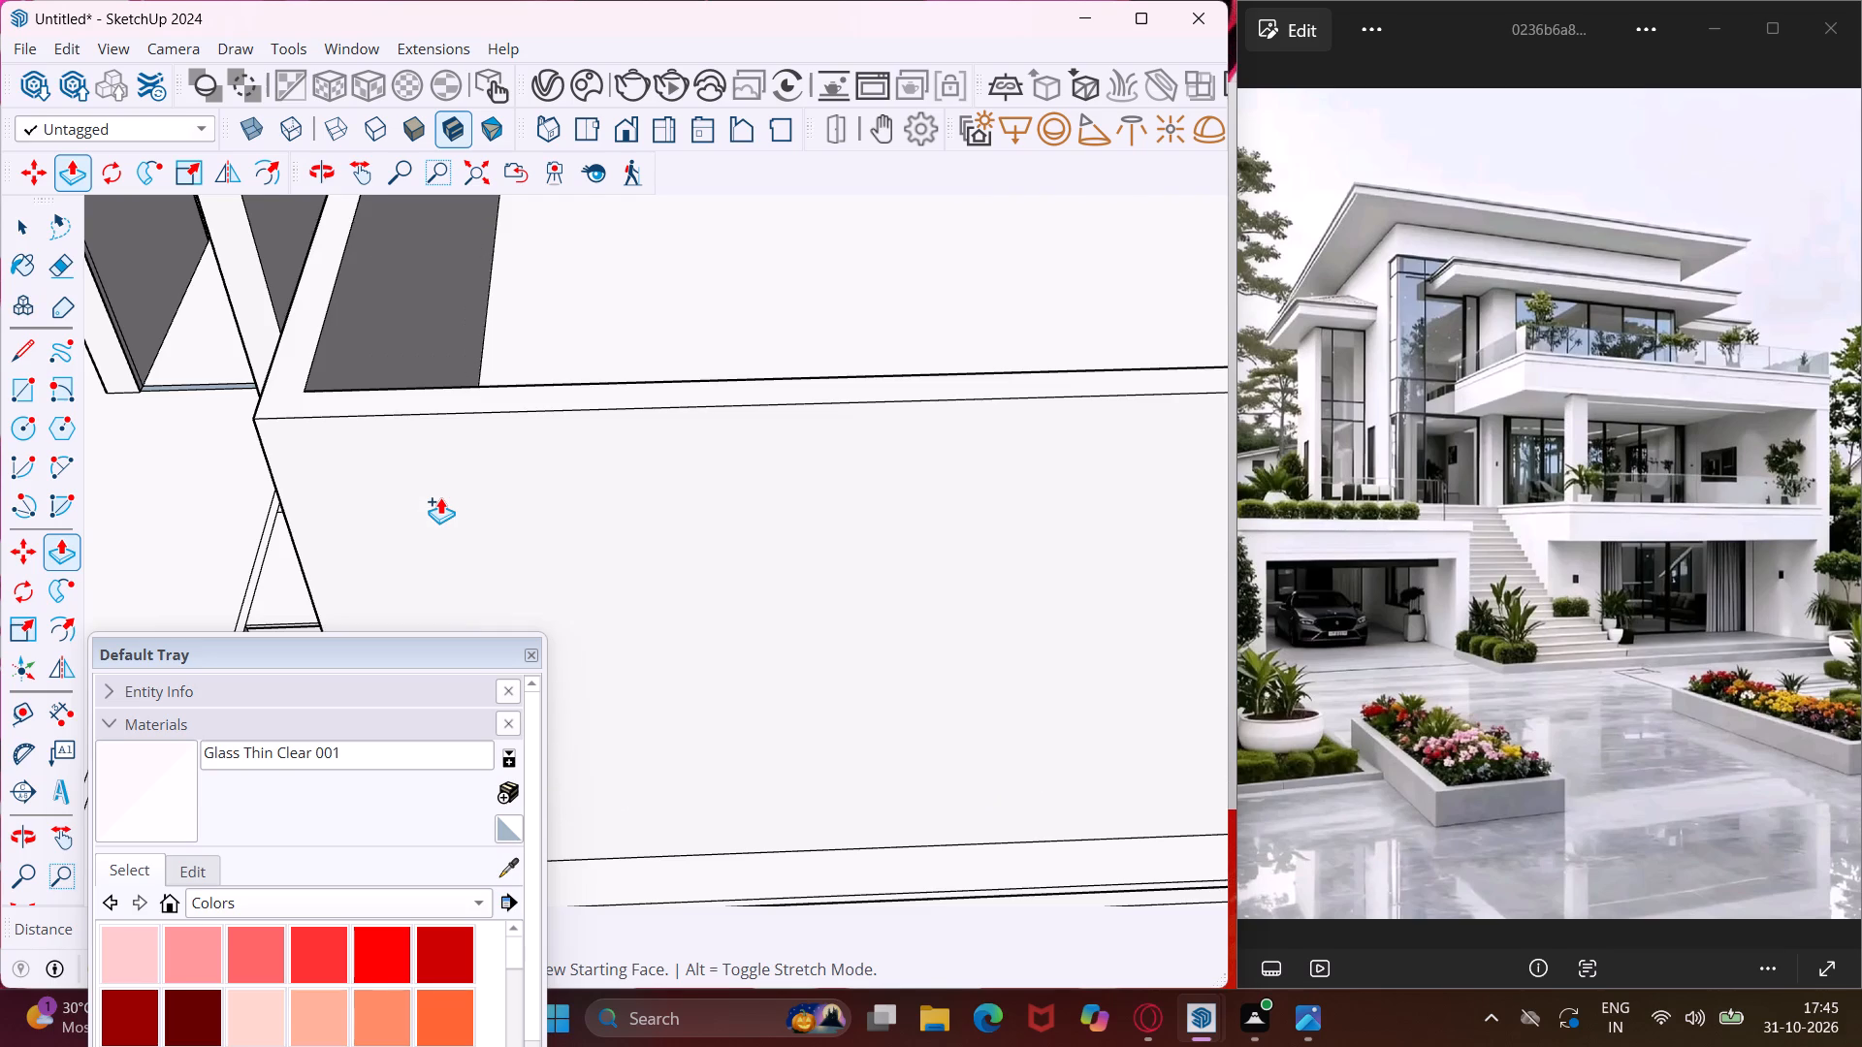
Raise the thin strip around the middle terrace beside the staircase by 3' to form its railing.
scroll(476, 428, down, 7)
scroll(572, 270, down, 11)
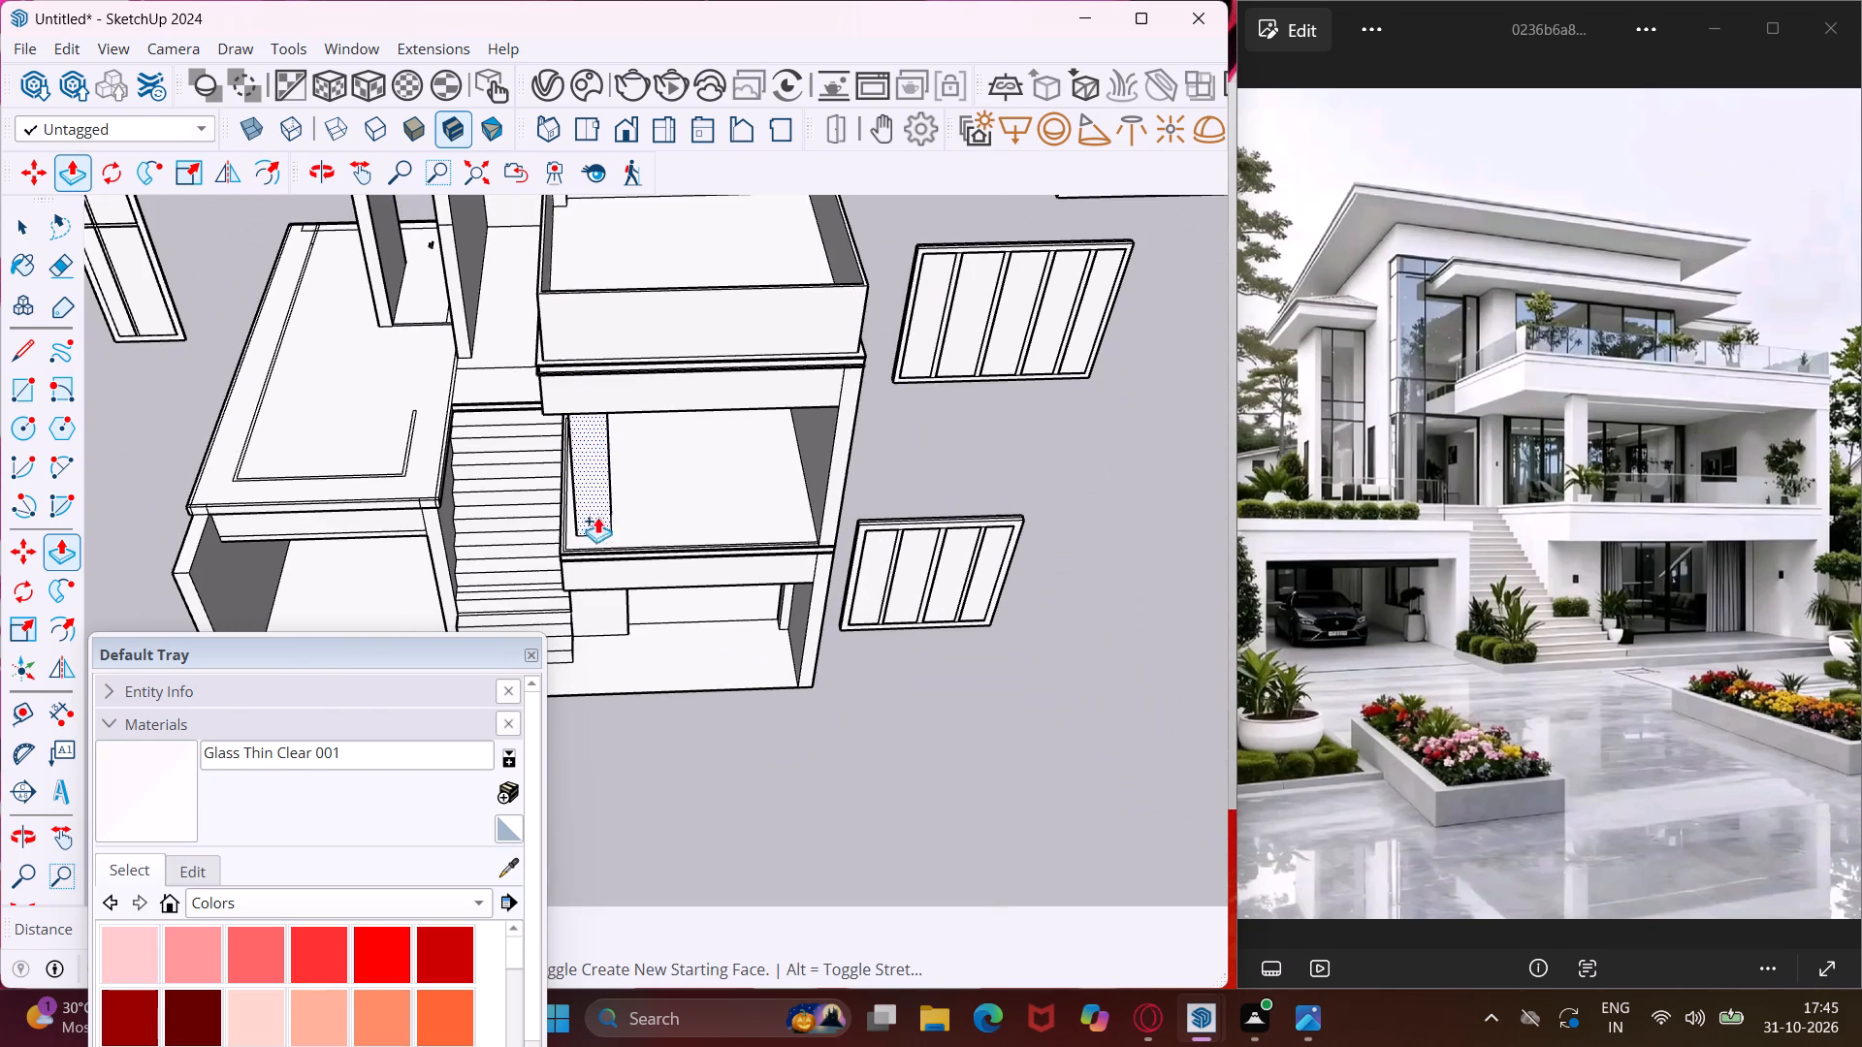
scroll(565, 548, up, 20)
scroll(565, 548, up, 1)
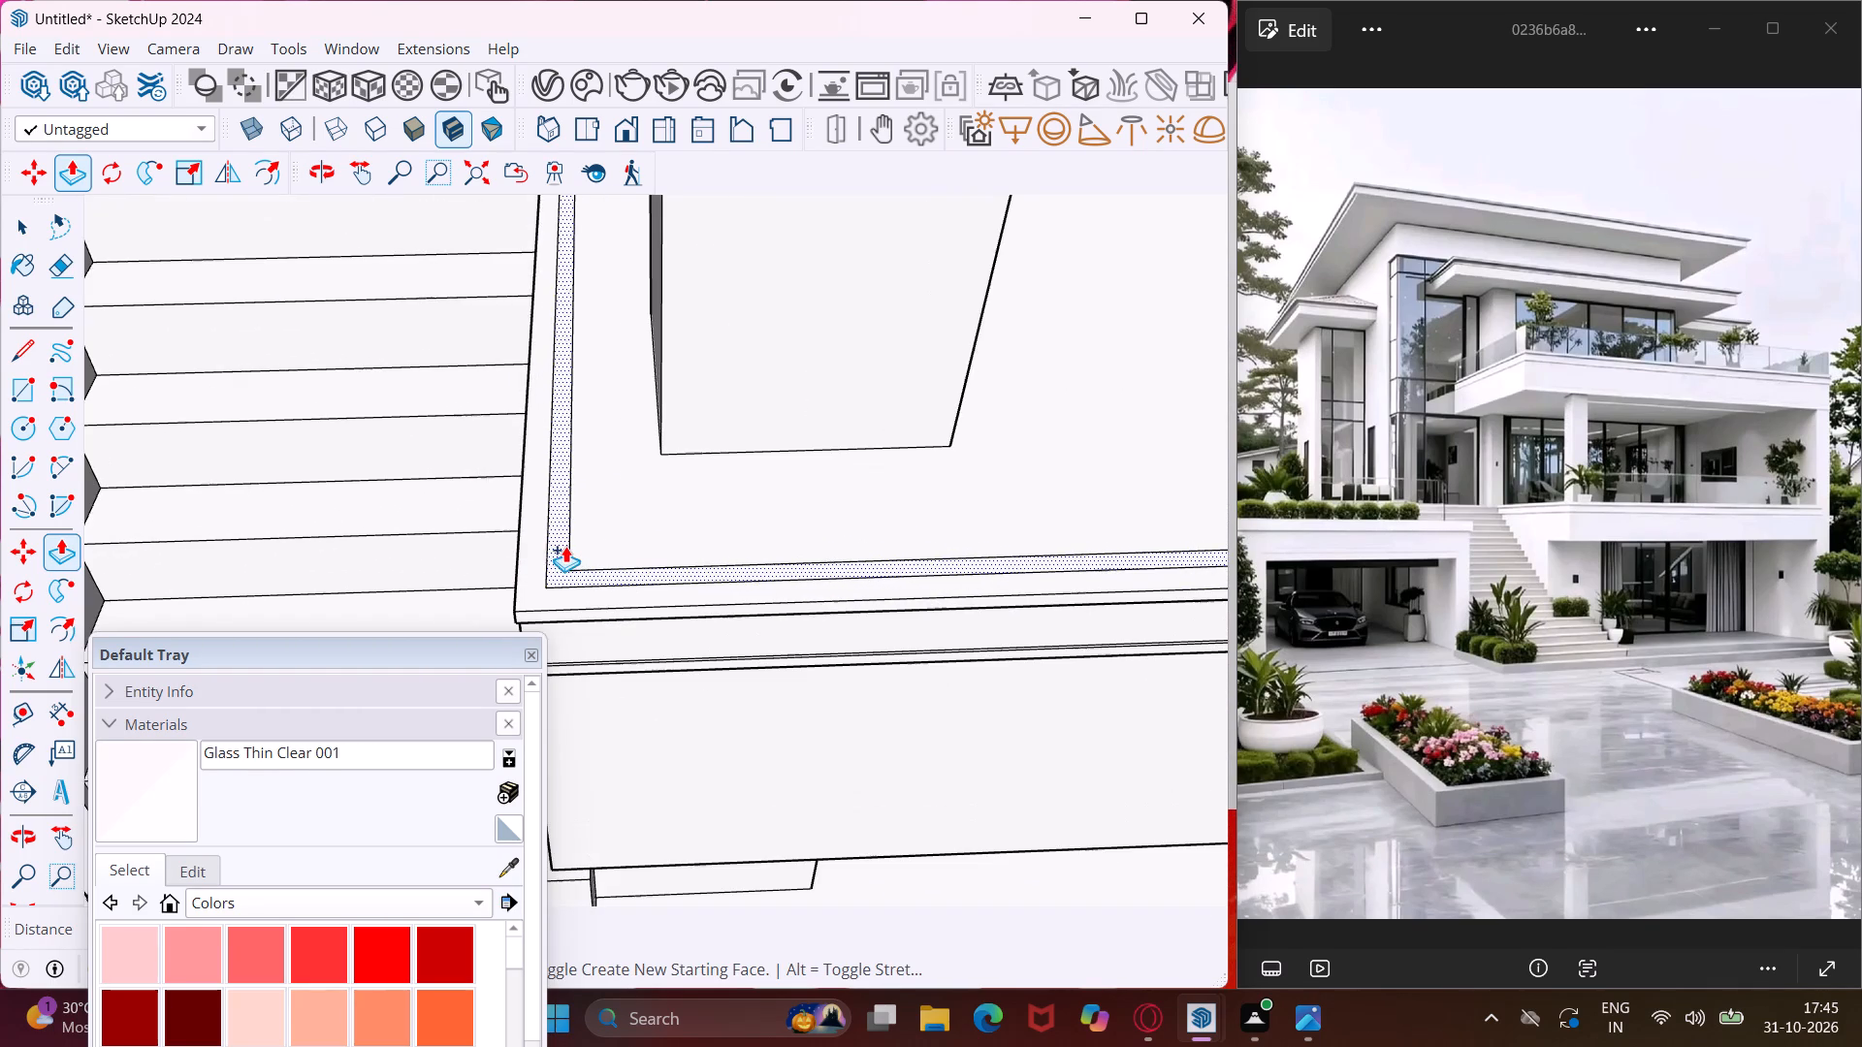
click(558, 551)
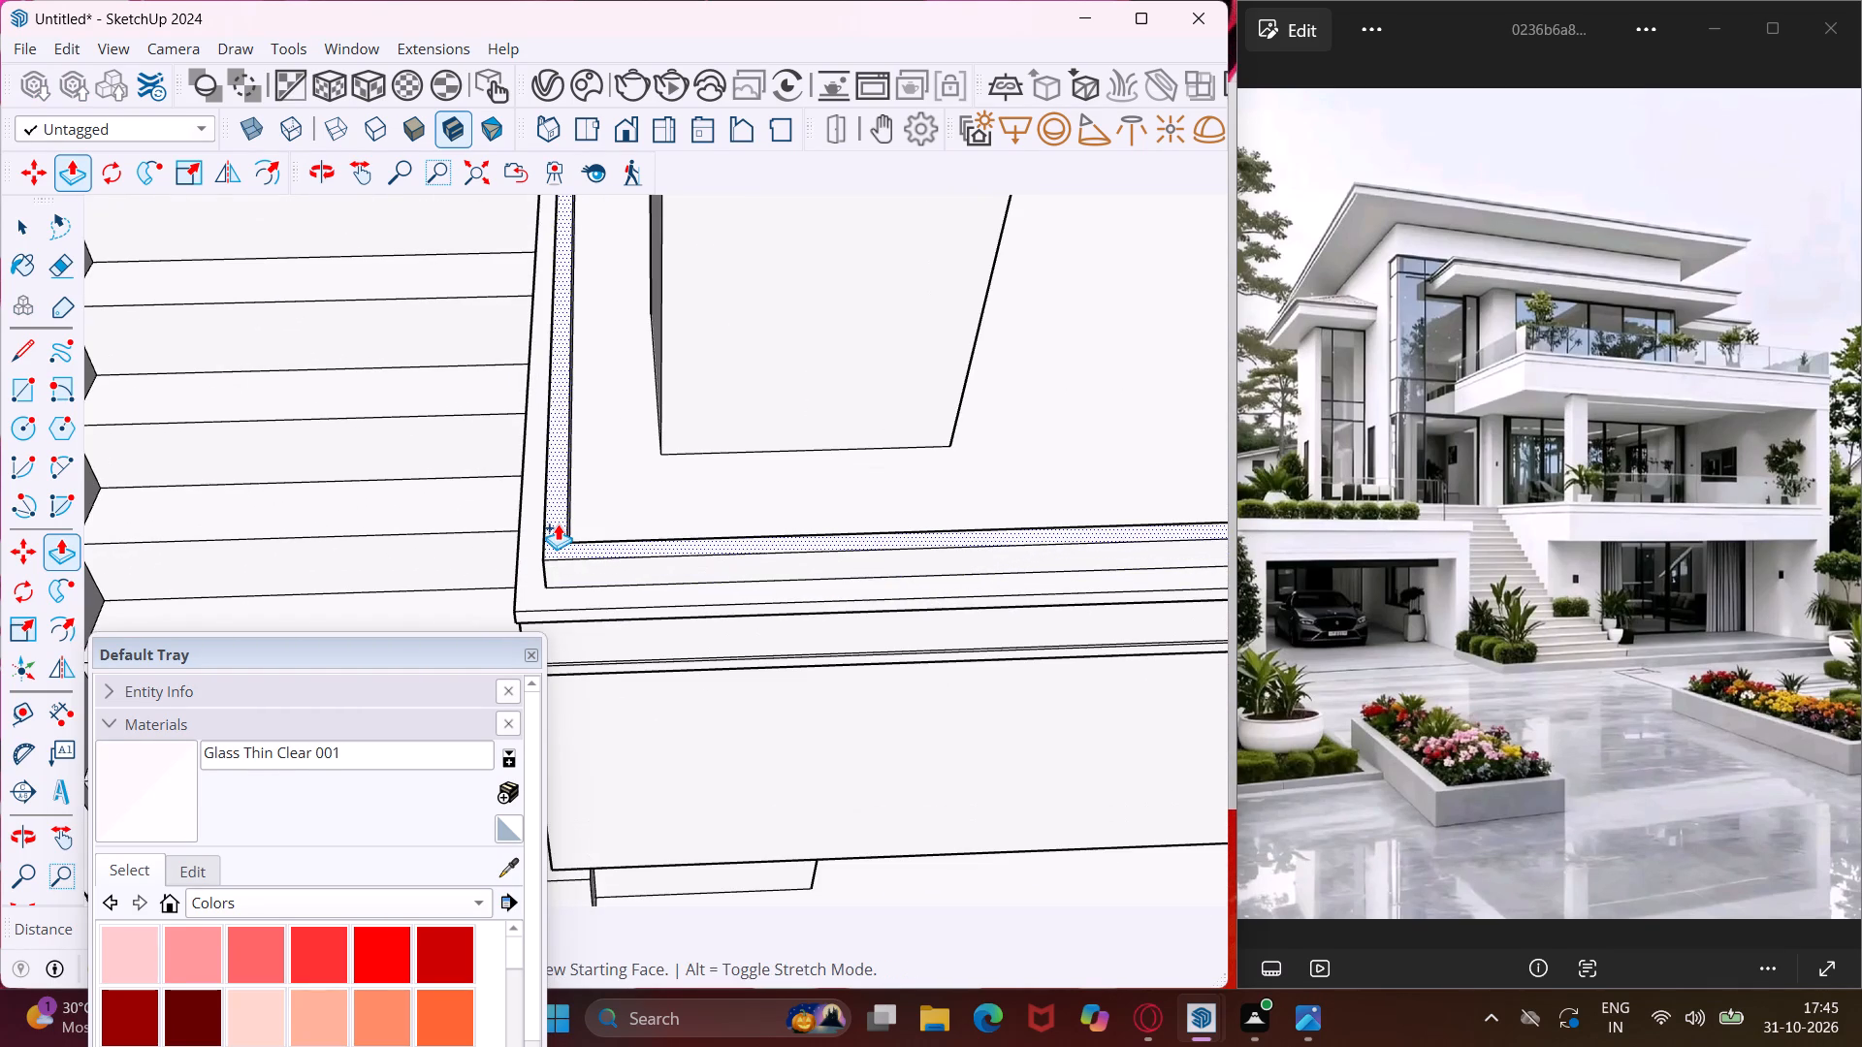
text(3')
key(Return)
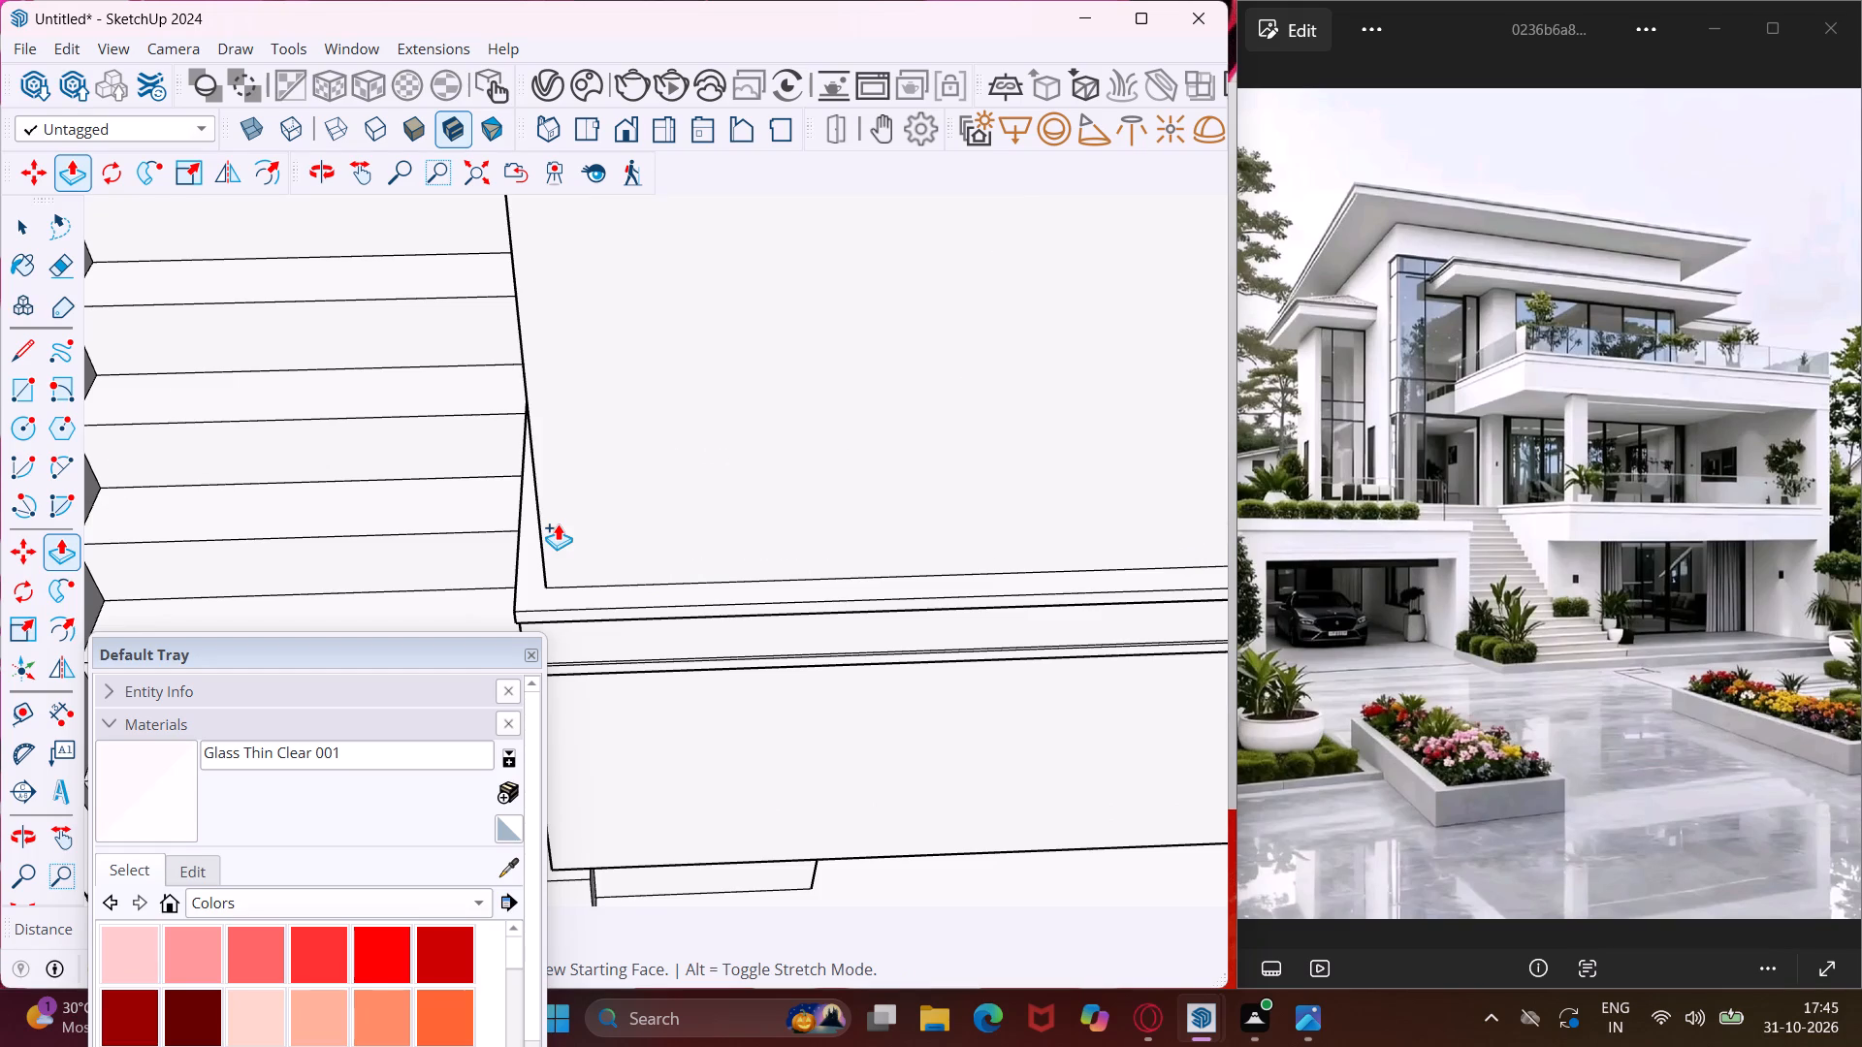
Repeat the same 3' raise on the thin strip around the garage roof terrace.
scroll(558, 523, down, 18)
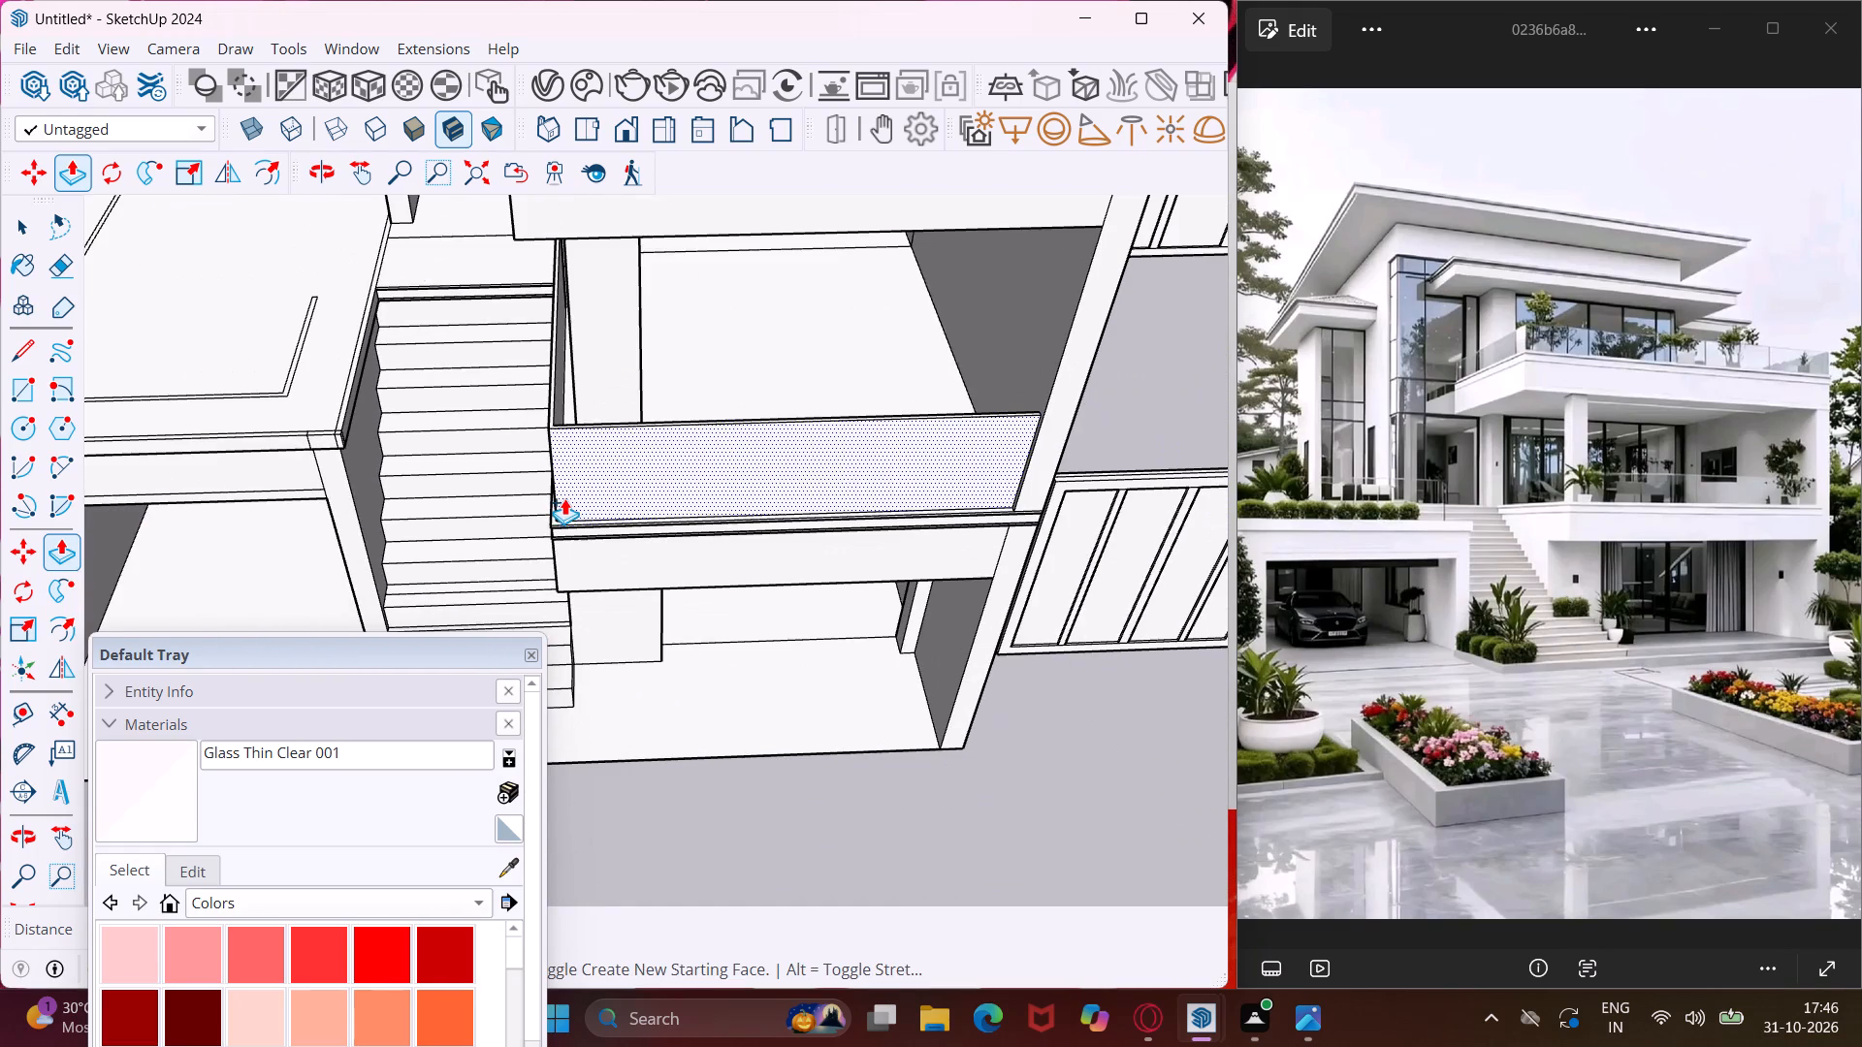
scroll(285, 384, up, 15)
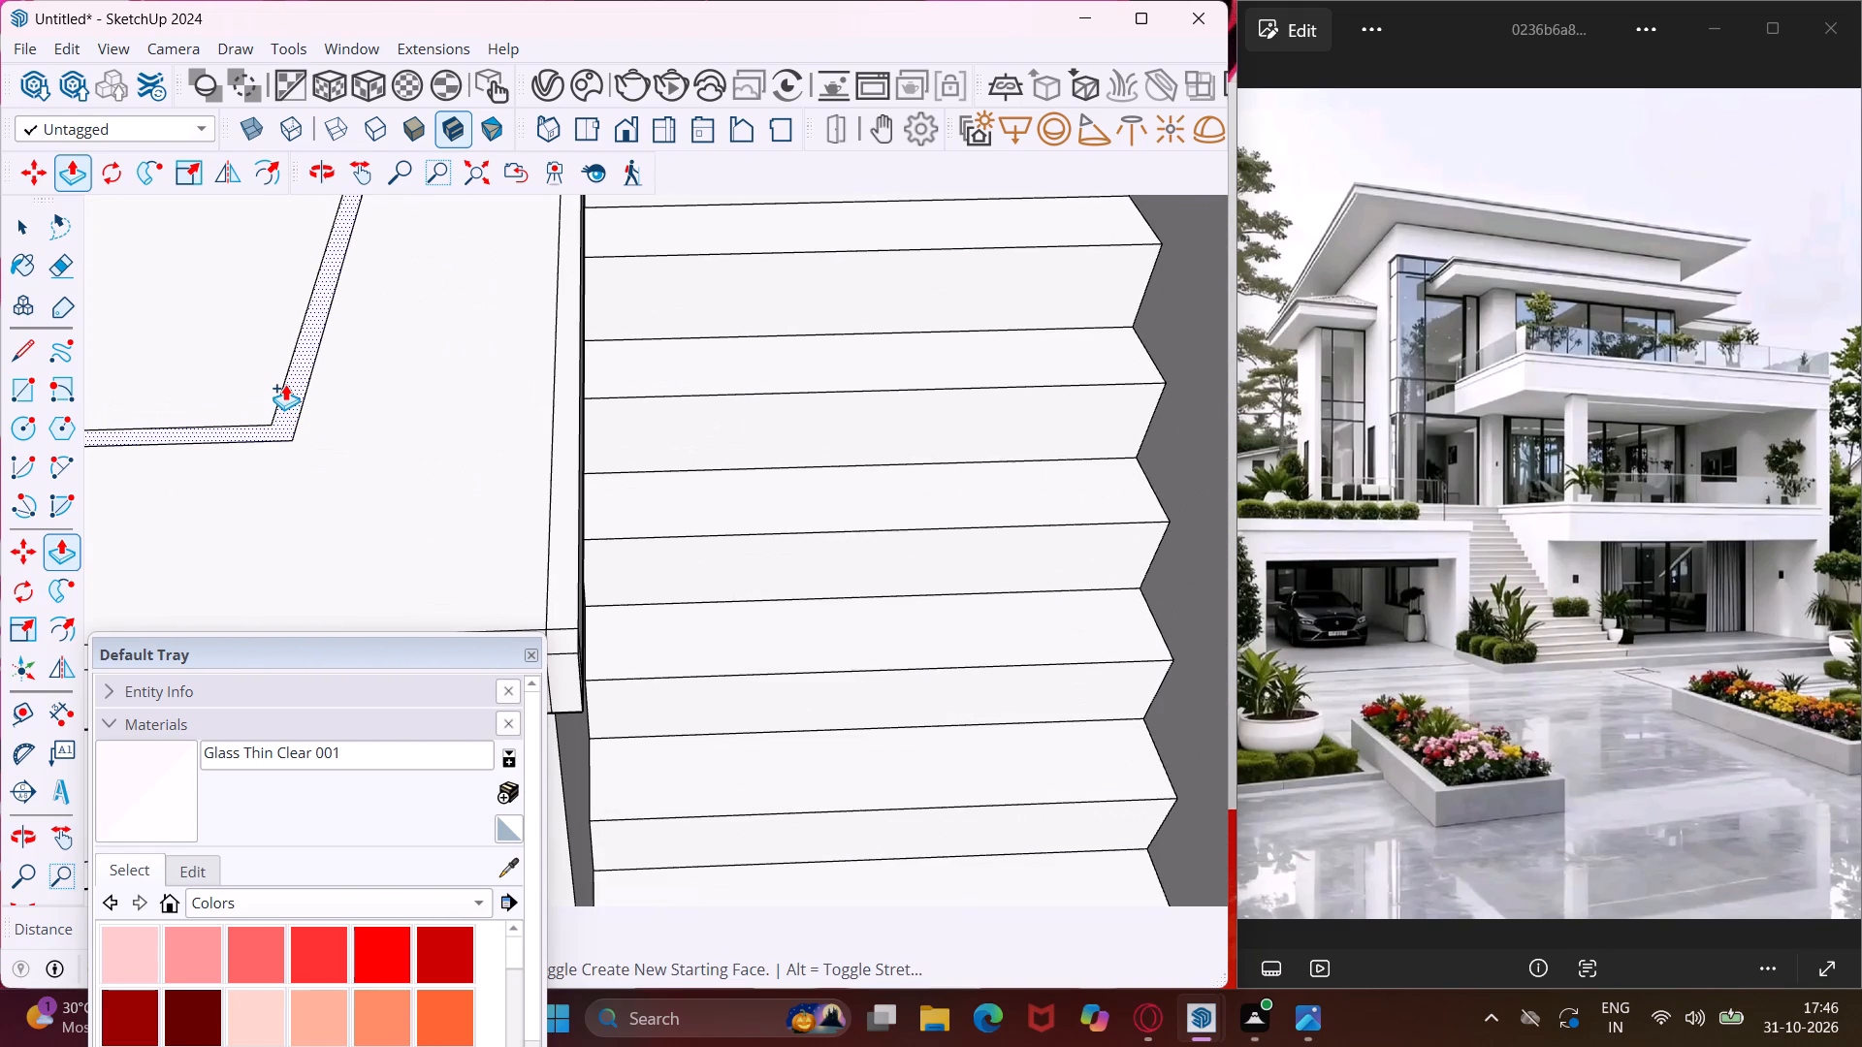
double_click(285, 387)
scroll(302, 316, down, 11)
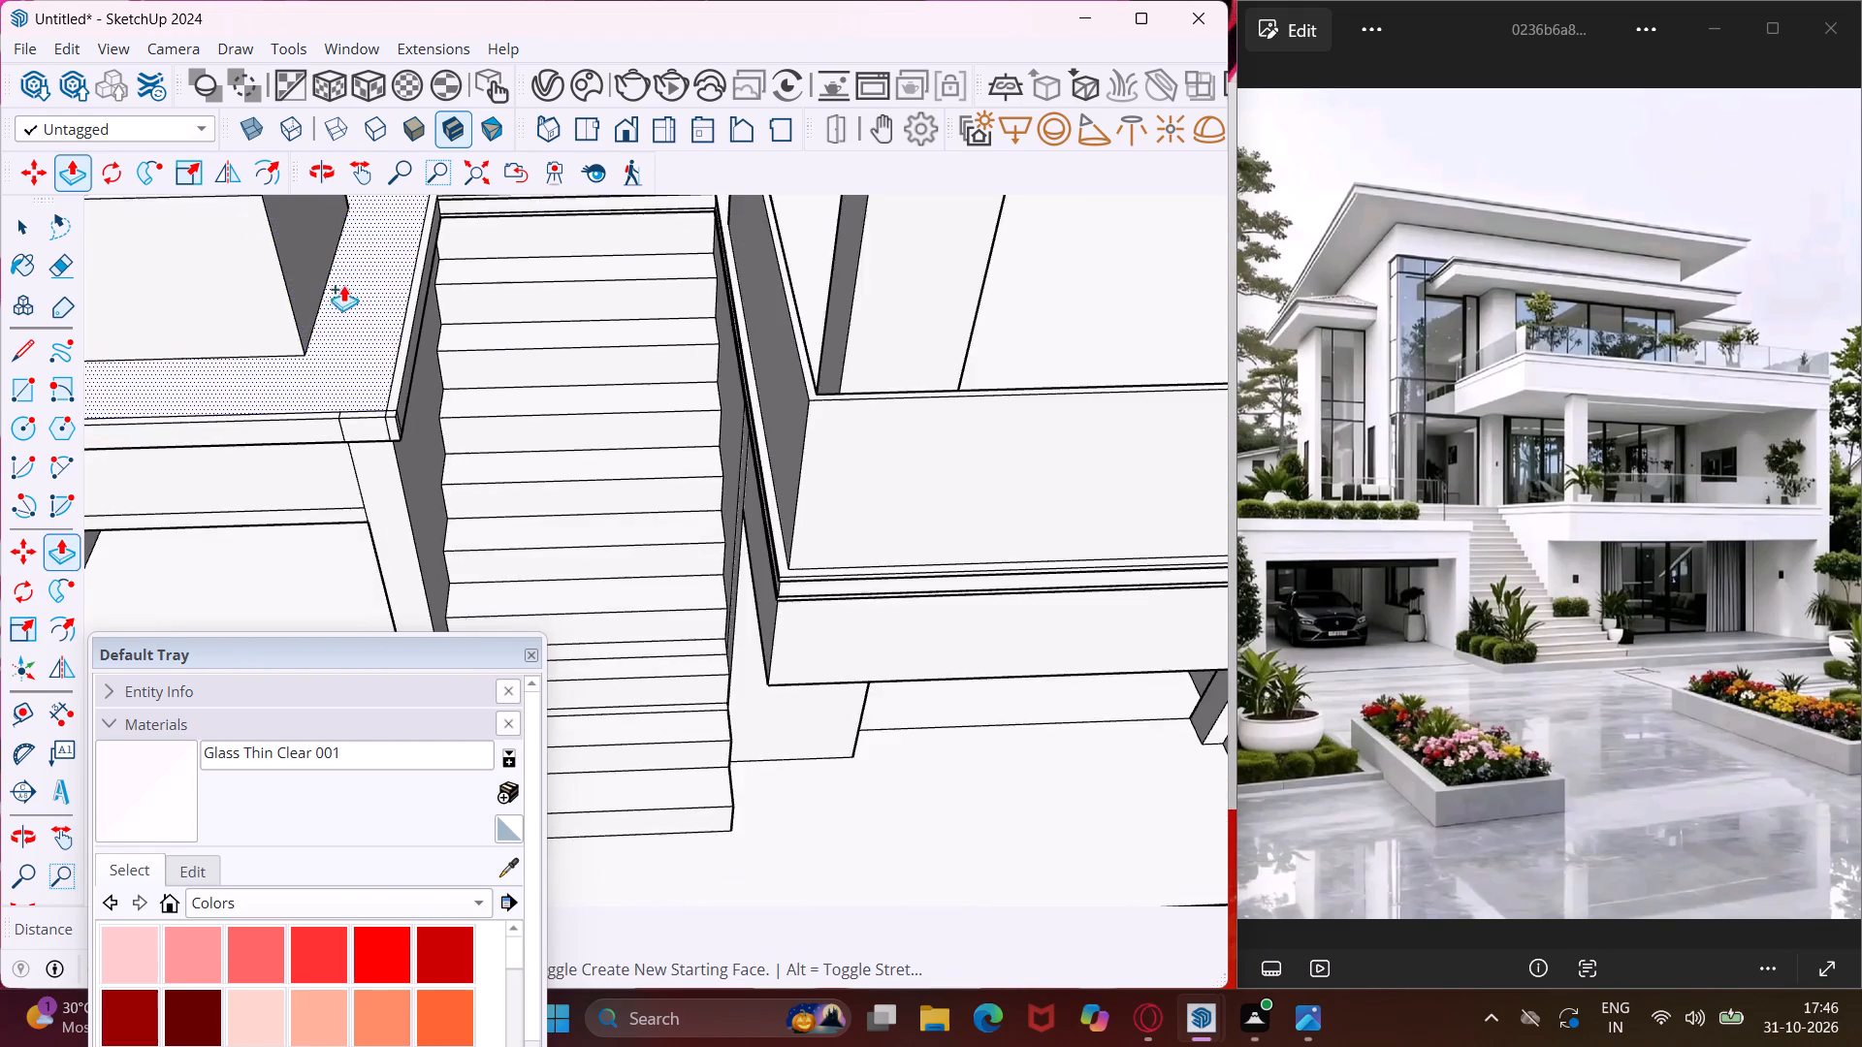
scroll(356, 267, down, 12)
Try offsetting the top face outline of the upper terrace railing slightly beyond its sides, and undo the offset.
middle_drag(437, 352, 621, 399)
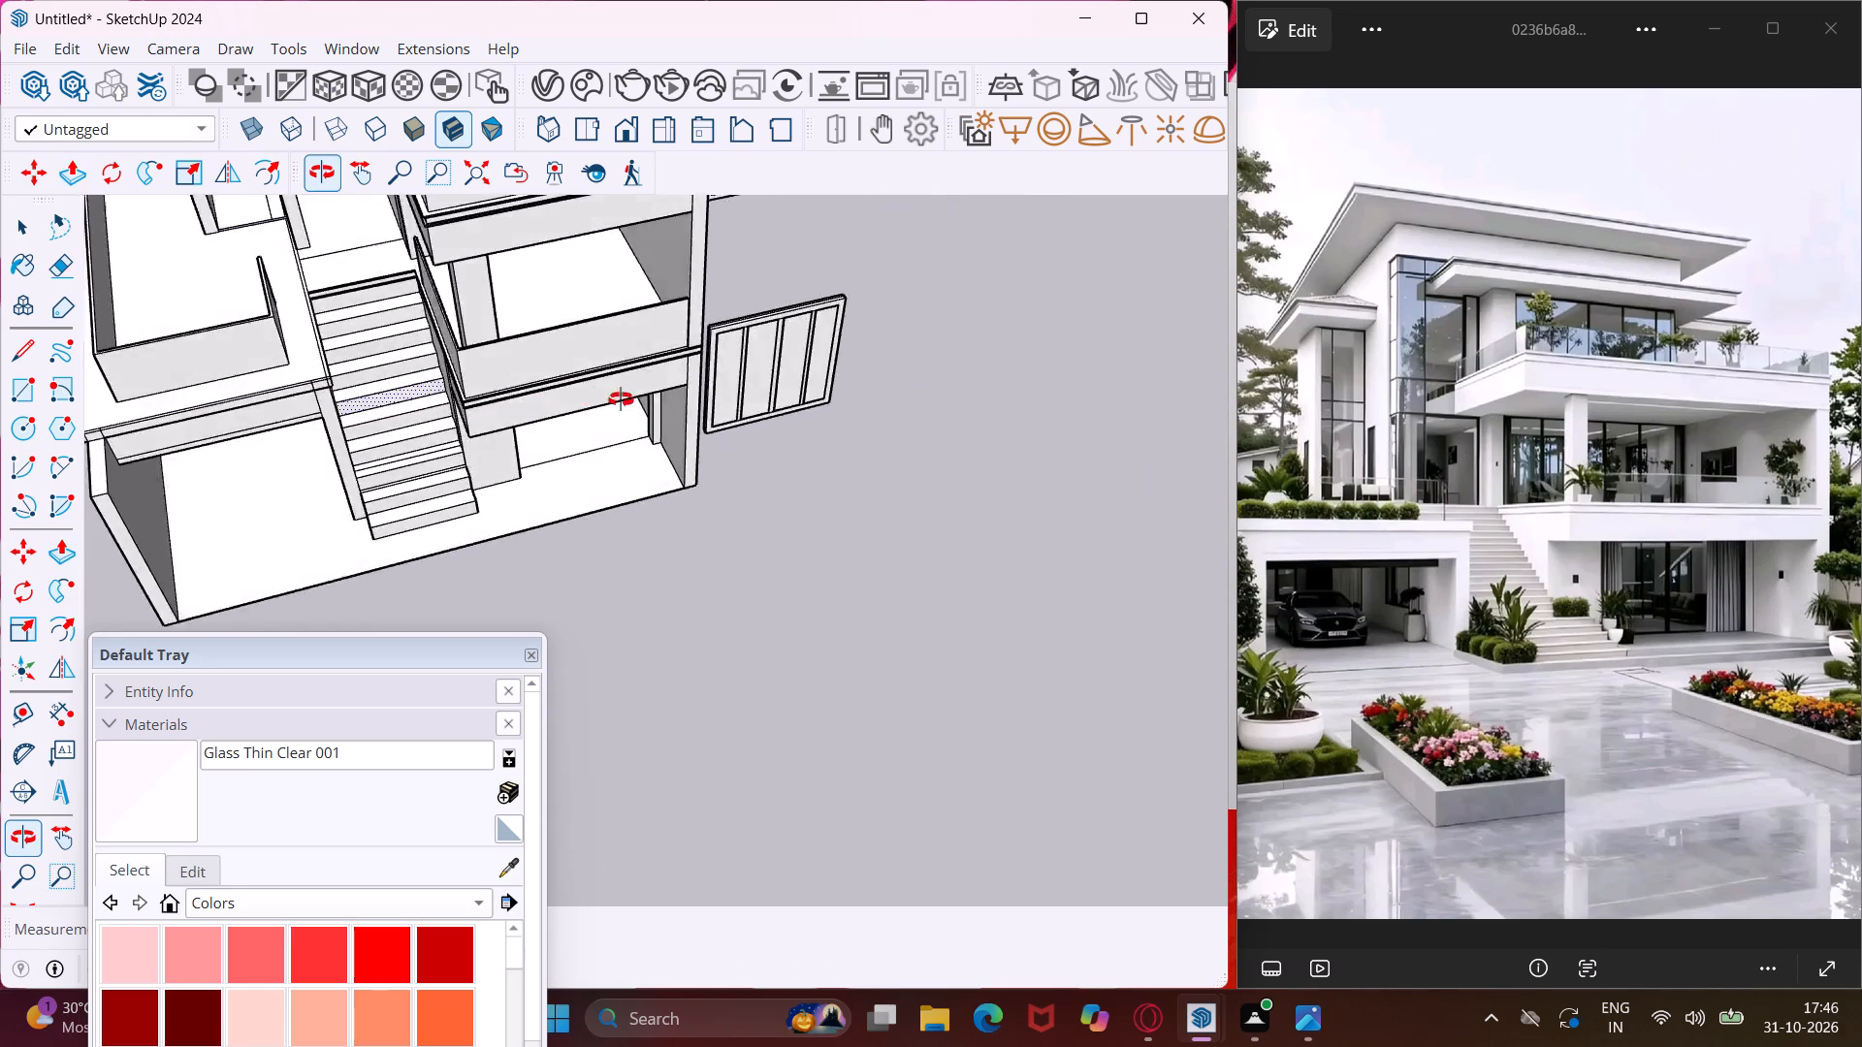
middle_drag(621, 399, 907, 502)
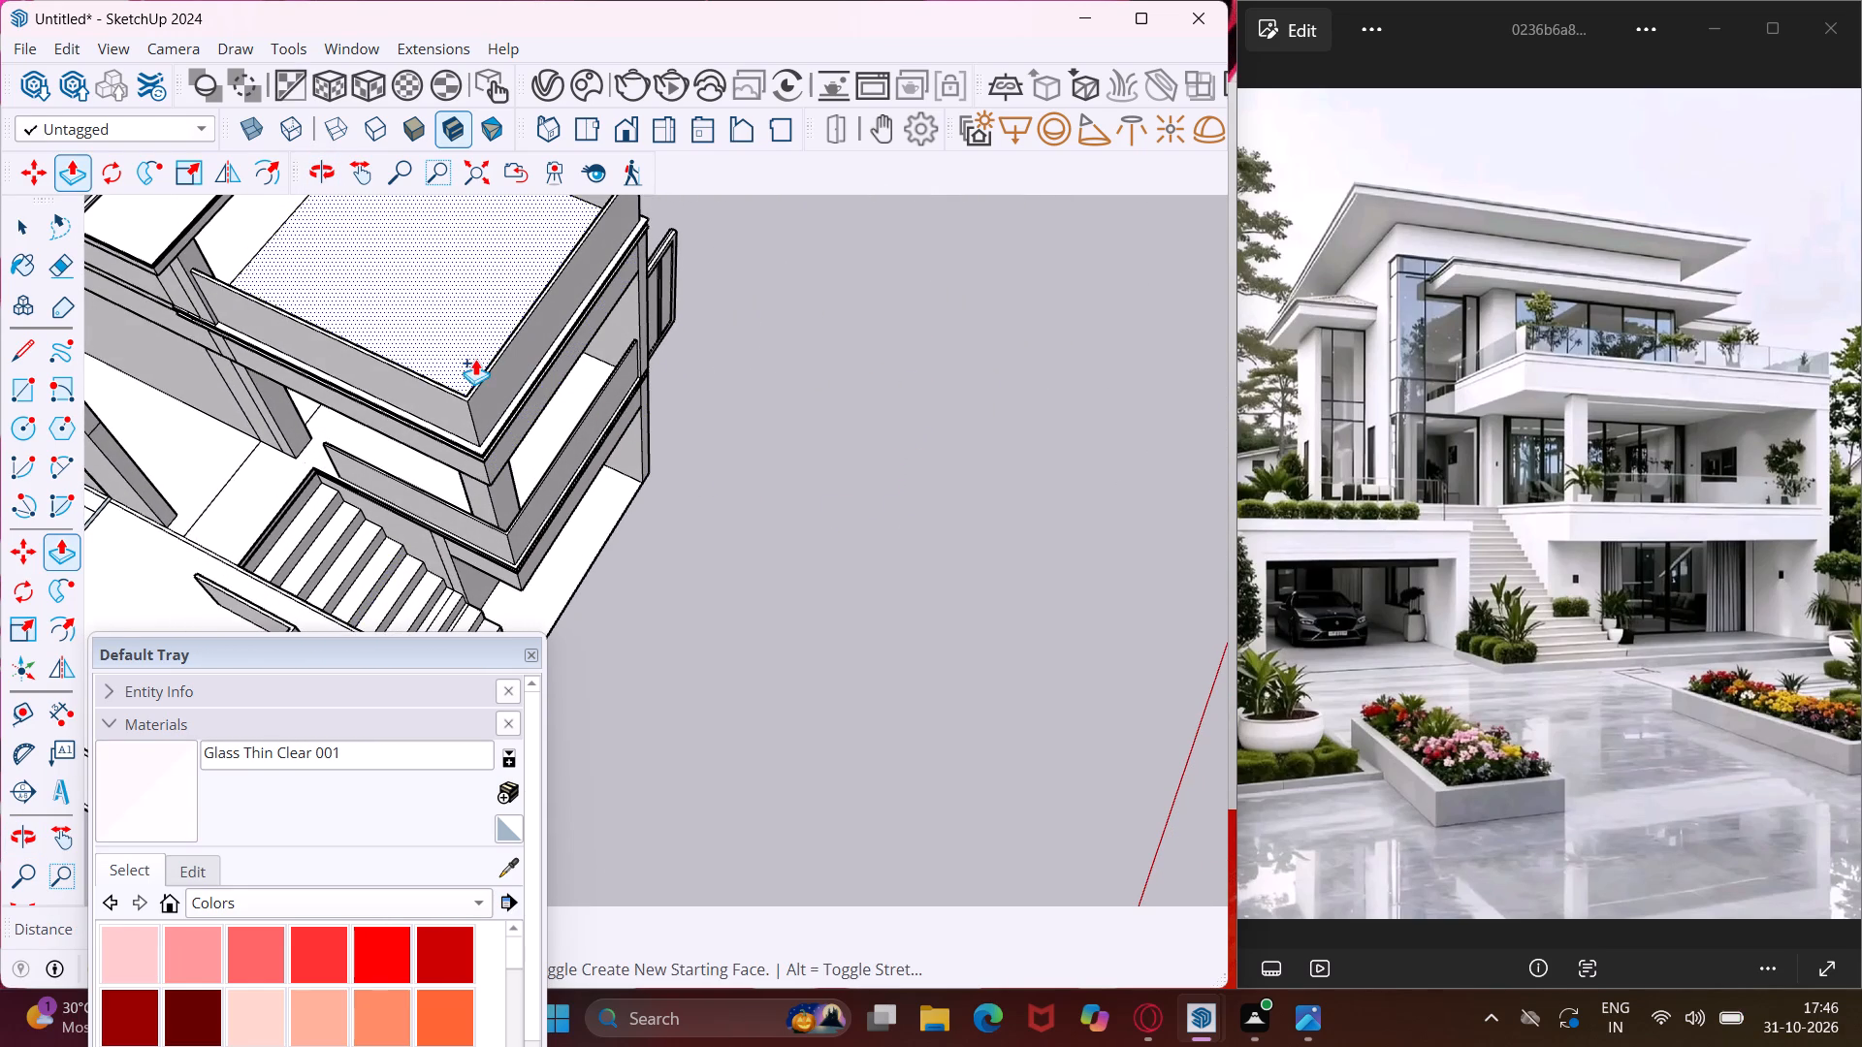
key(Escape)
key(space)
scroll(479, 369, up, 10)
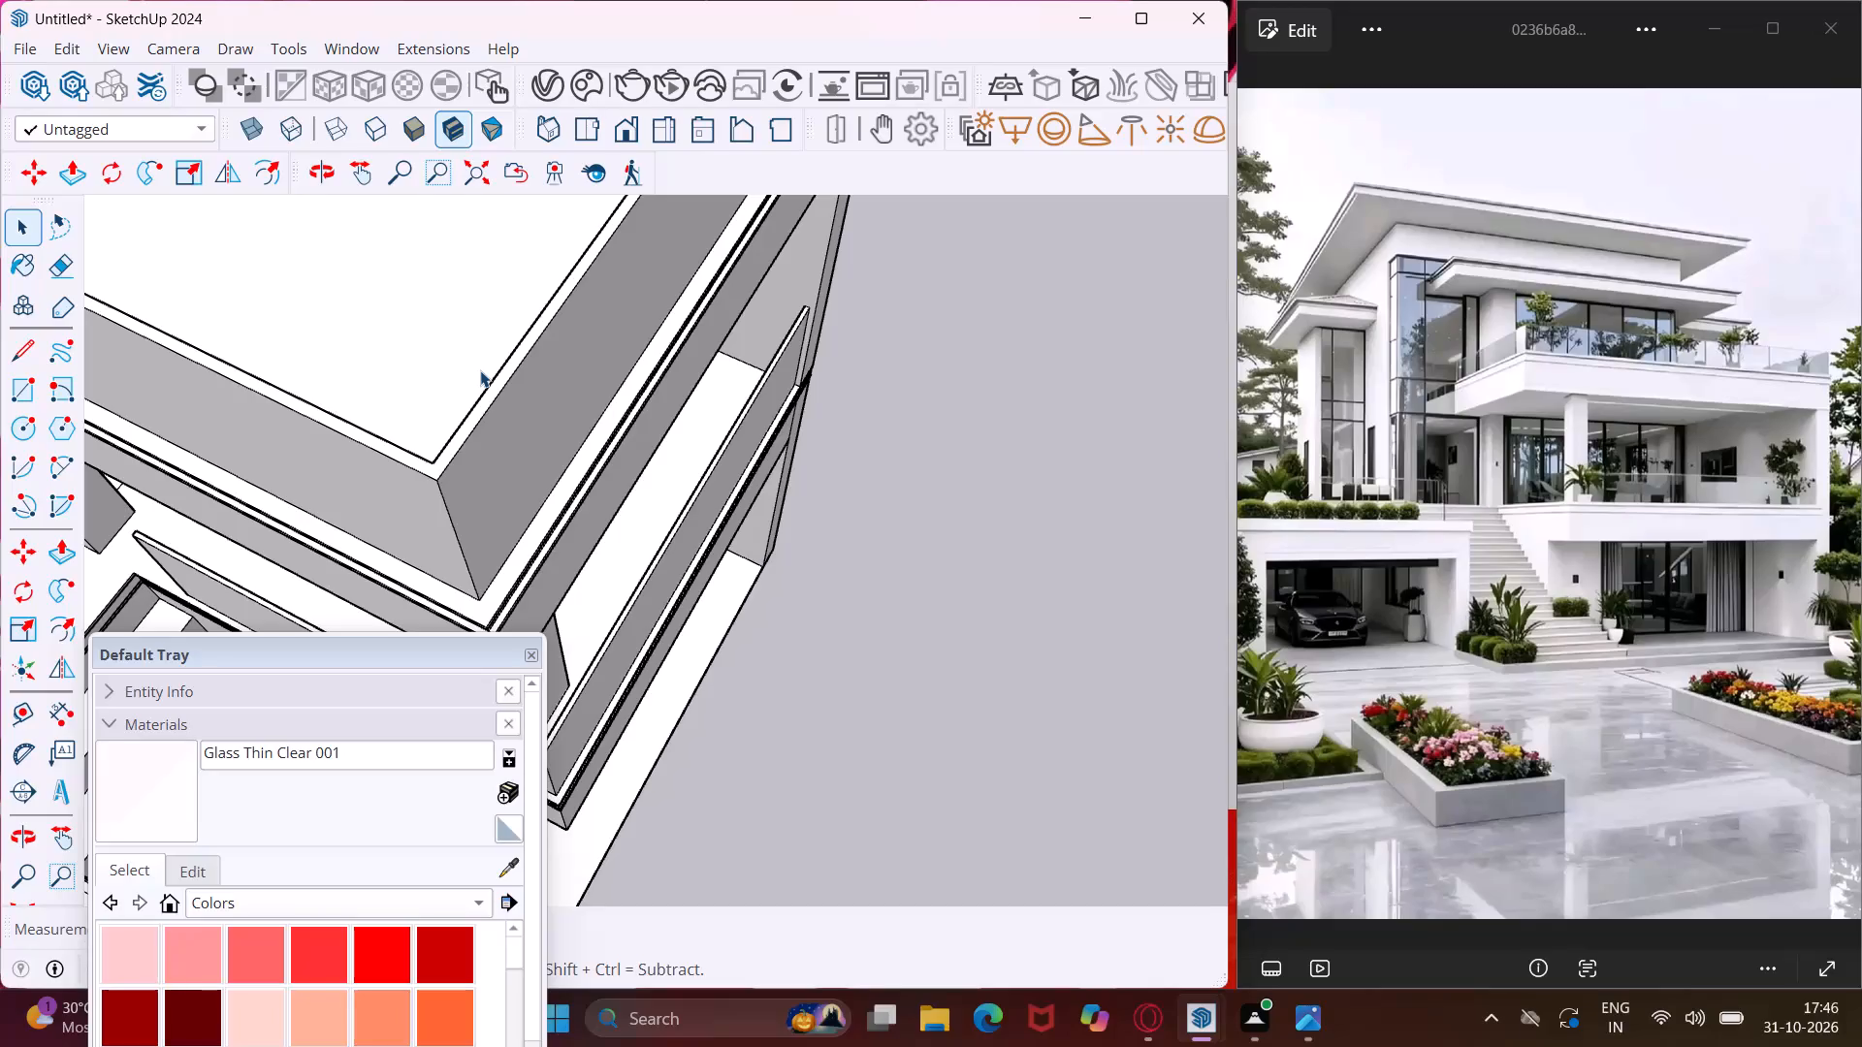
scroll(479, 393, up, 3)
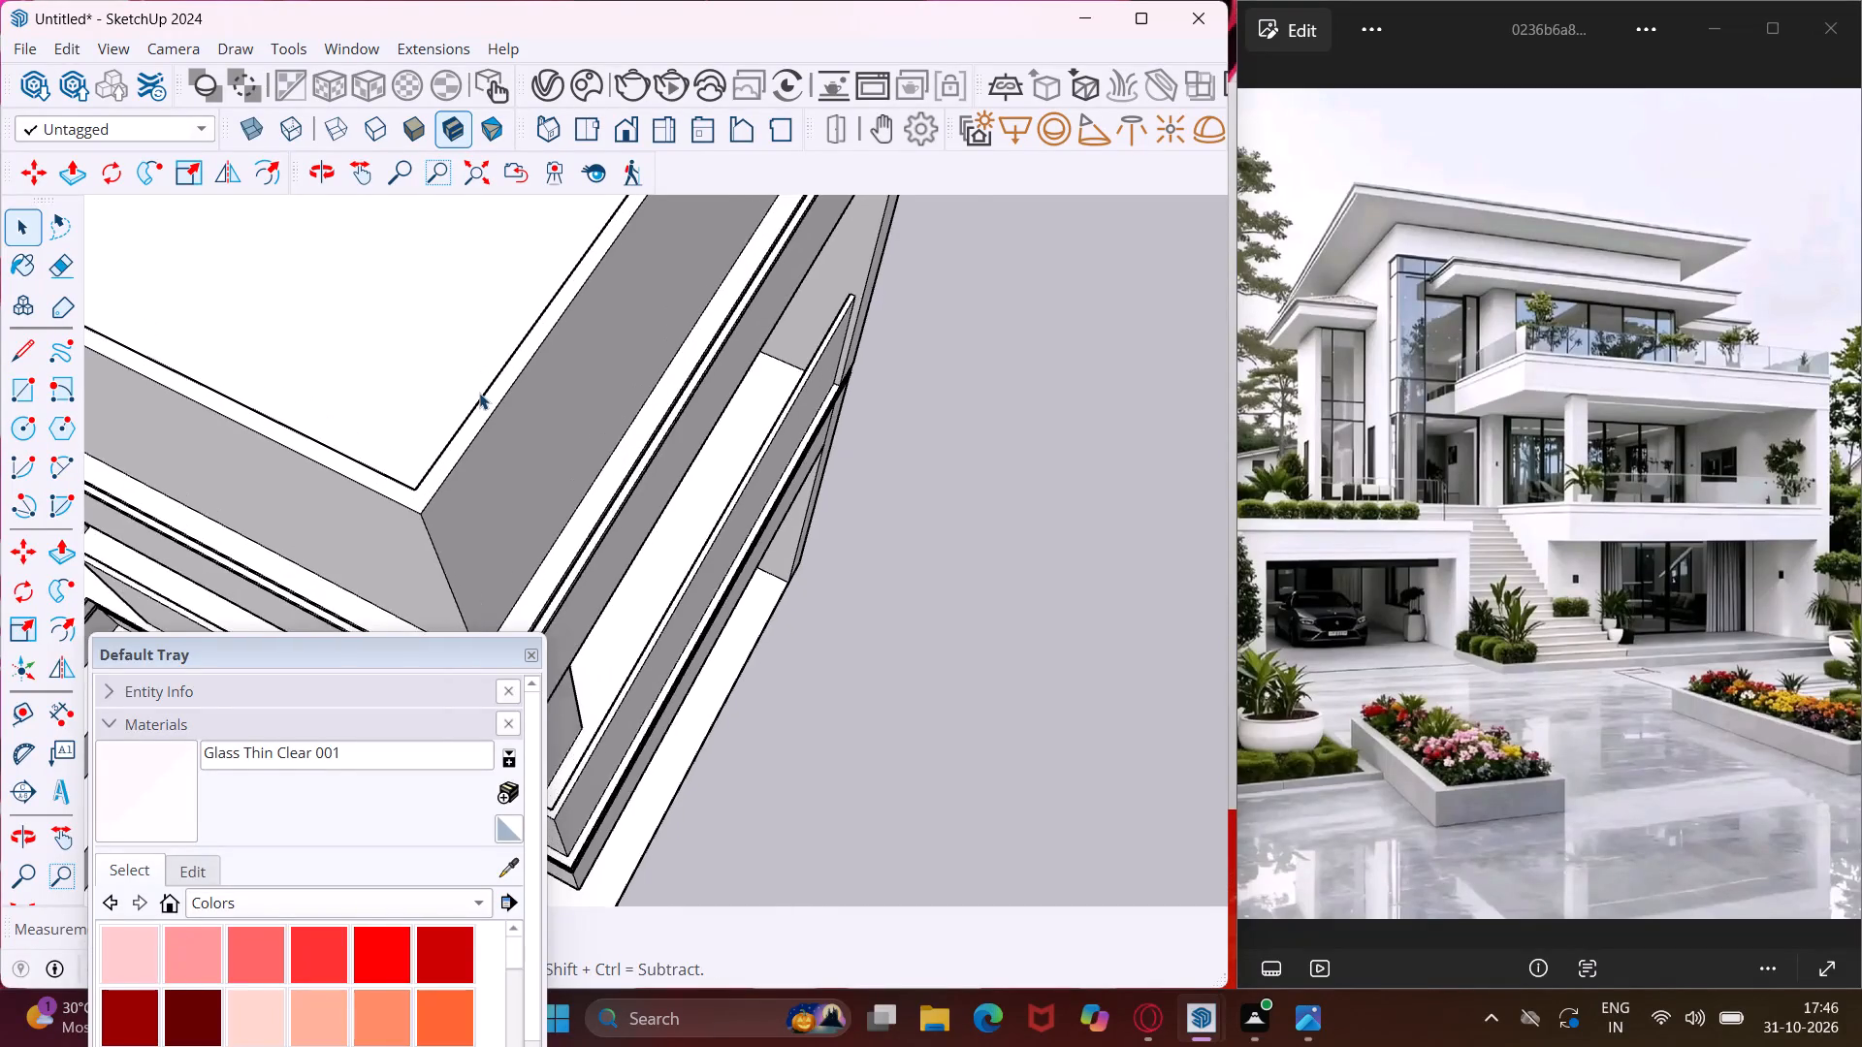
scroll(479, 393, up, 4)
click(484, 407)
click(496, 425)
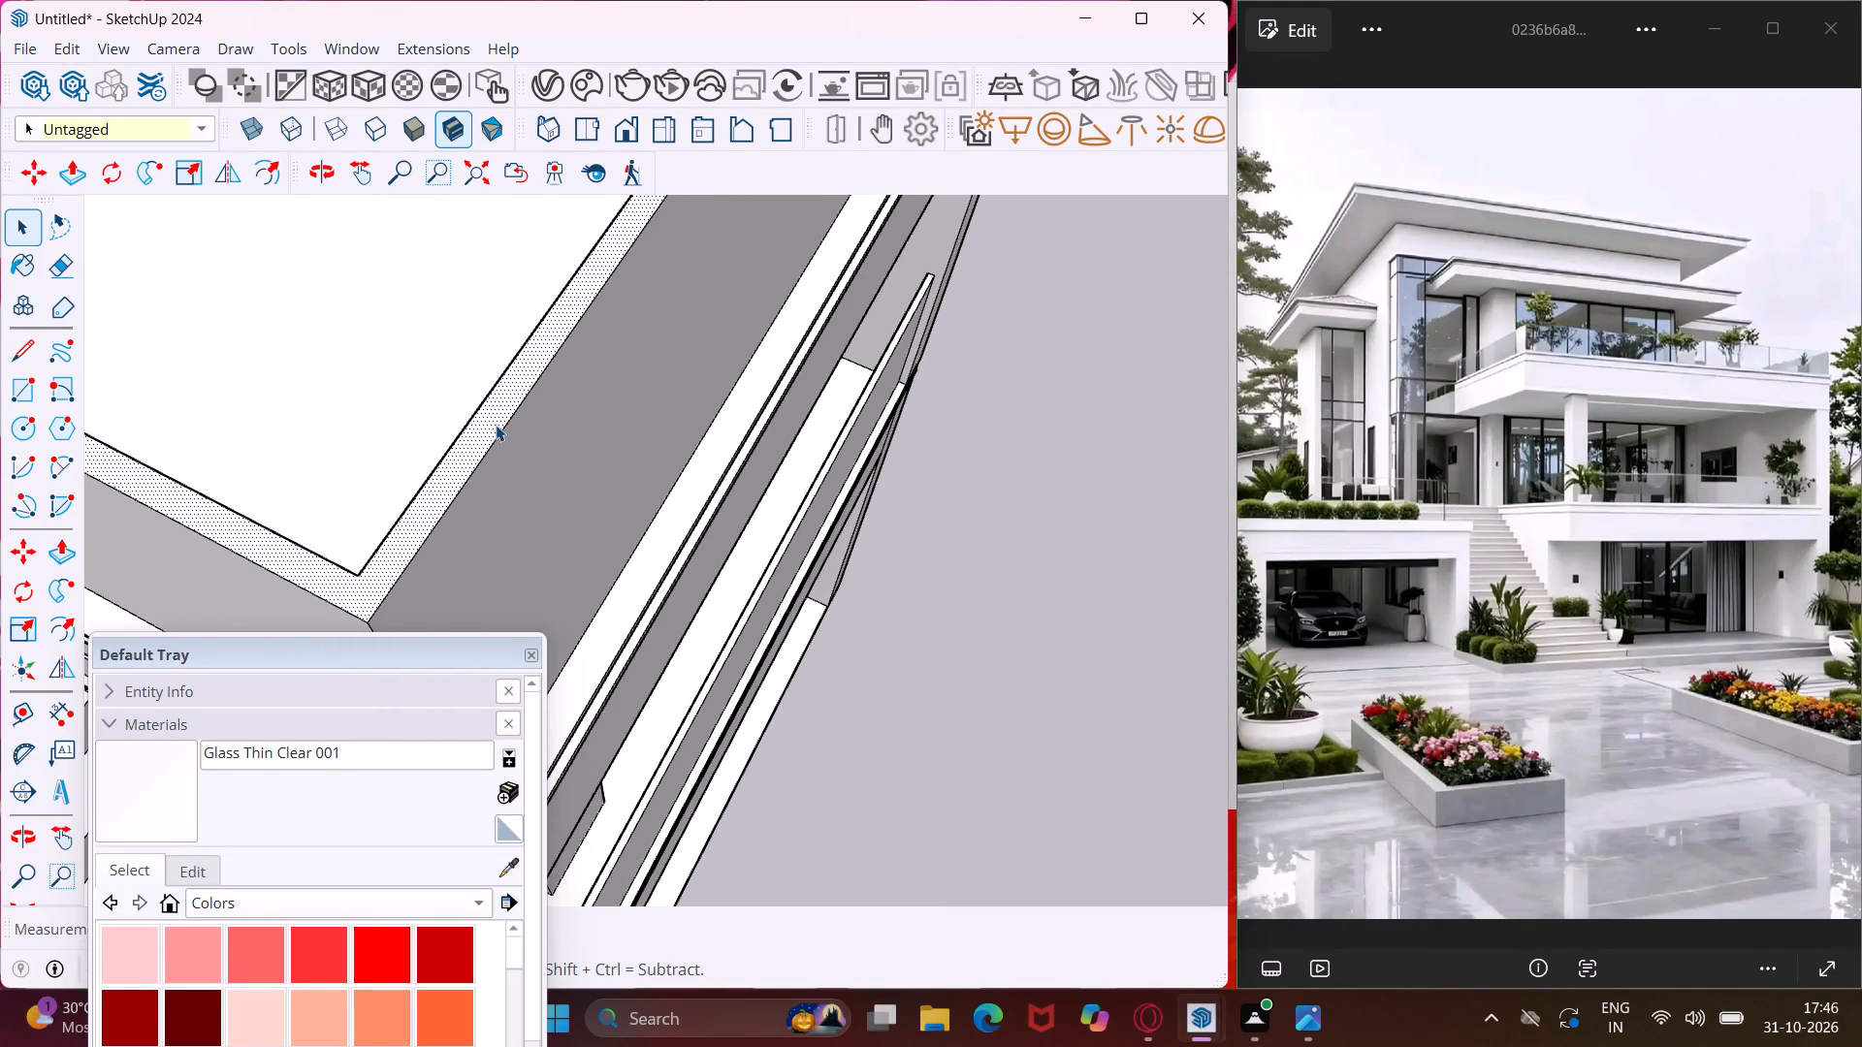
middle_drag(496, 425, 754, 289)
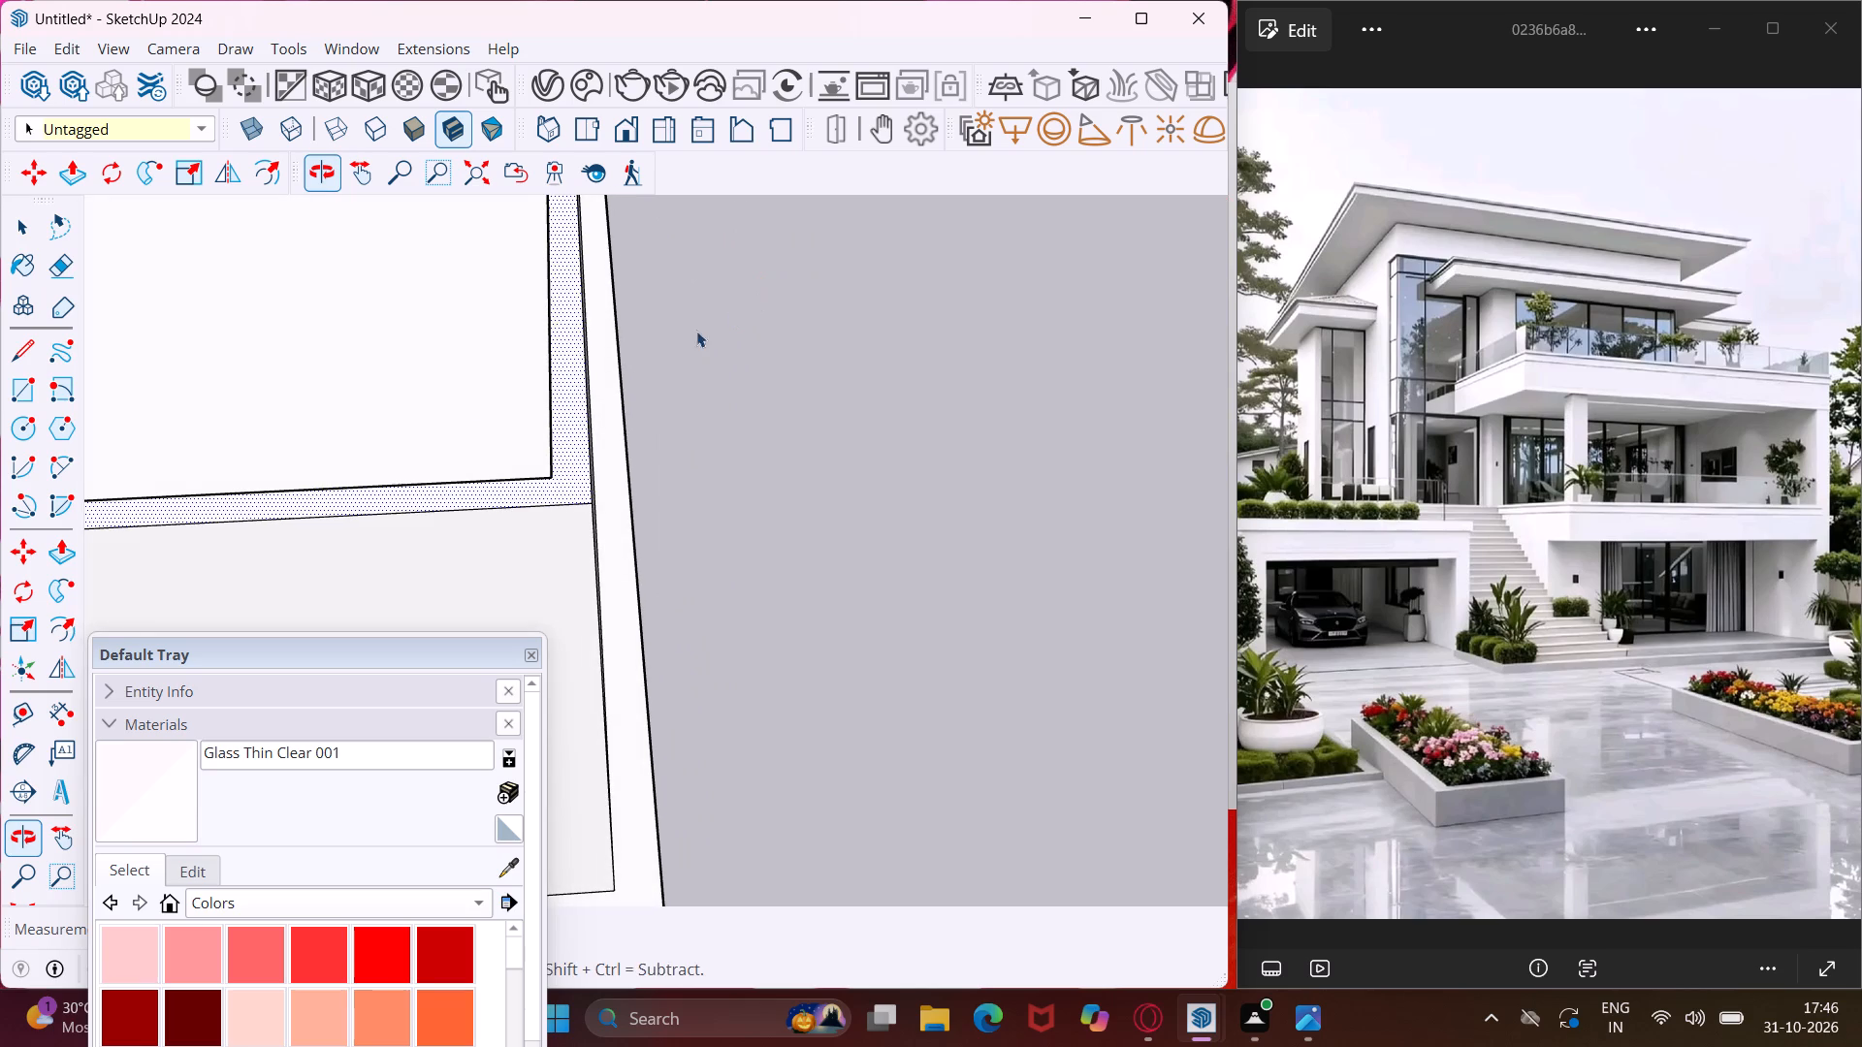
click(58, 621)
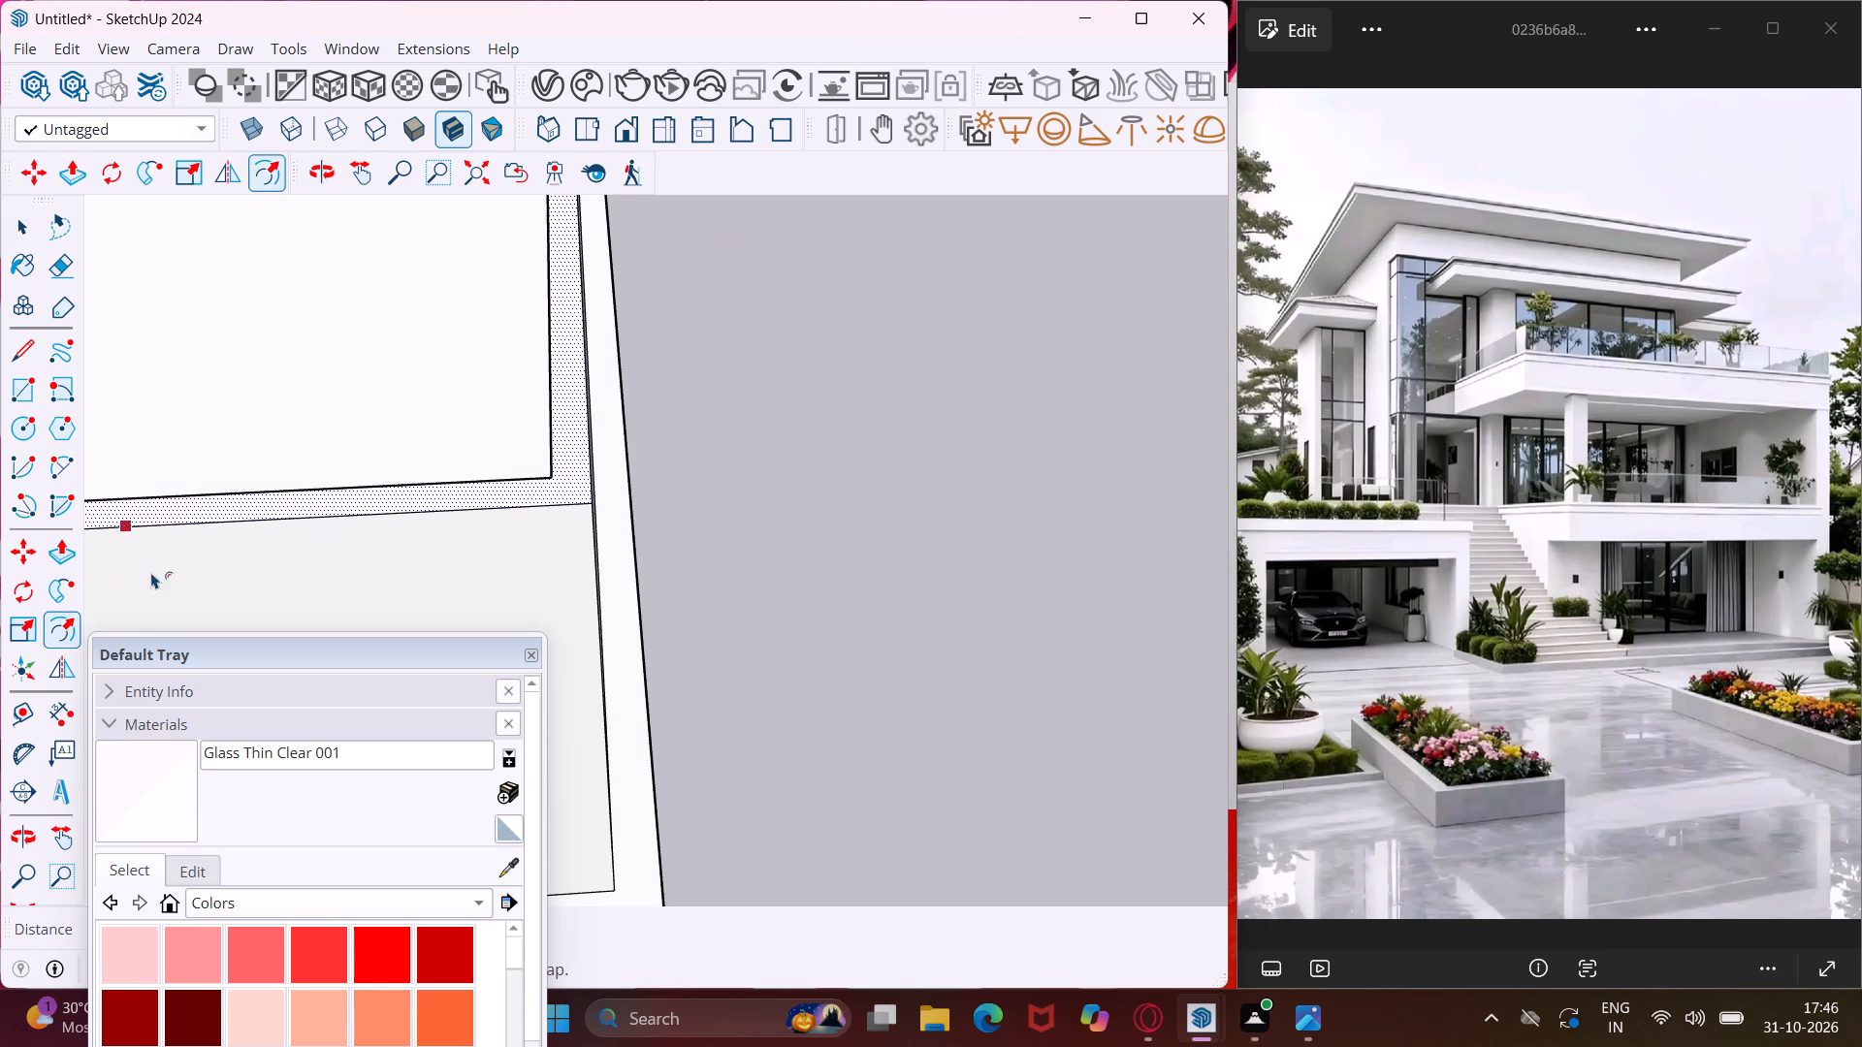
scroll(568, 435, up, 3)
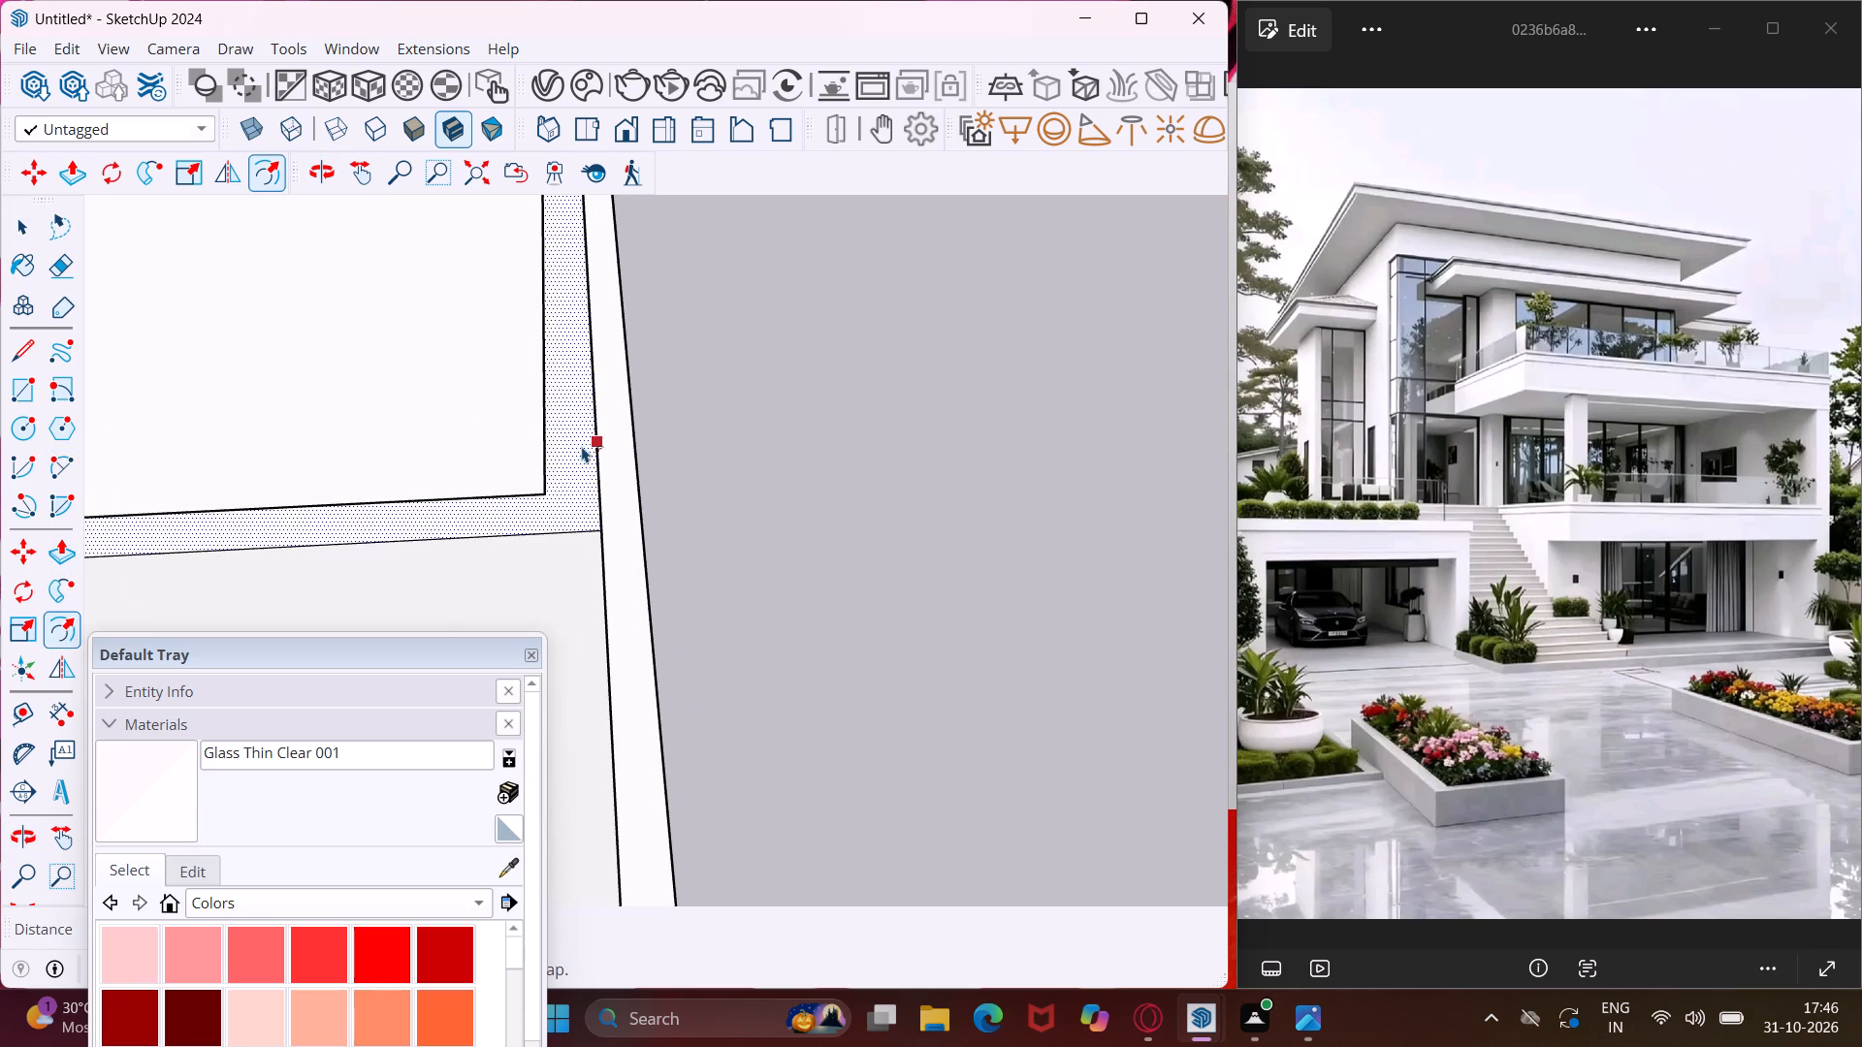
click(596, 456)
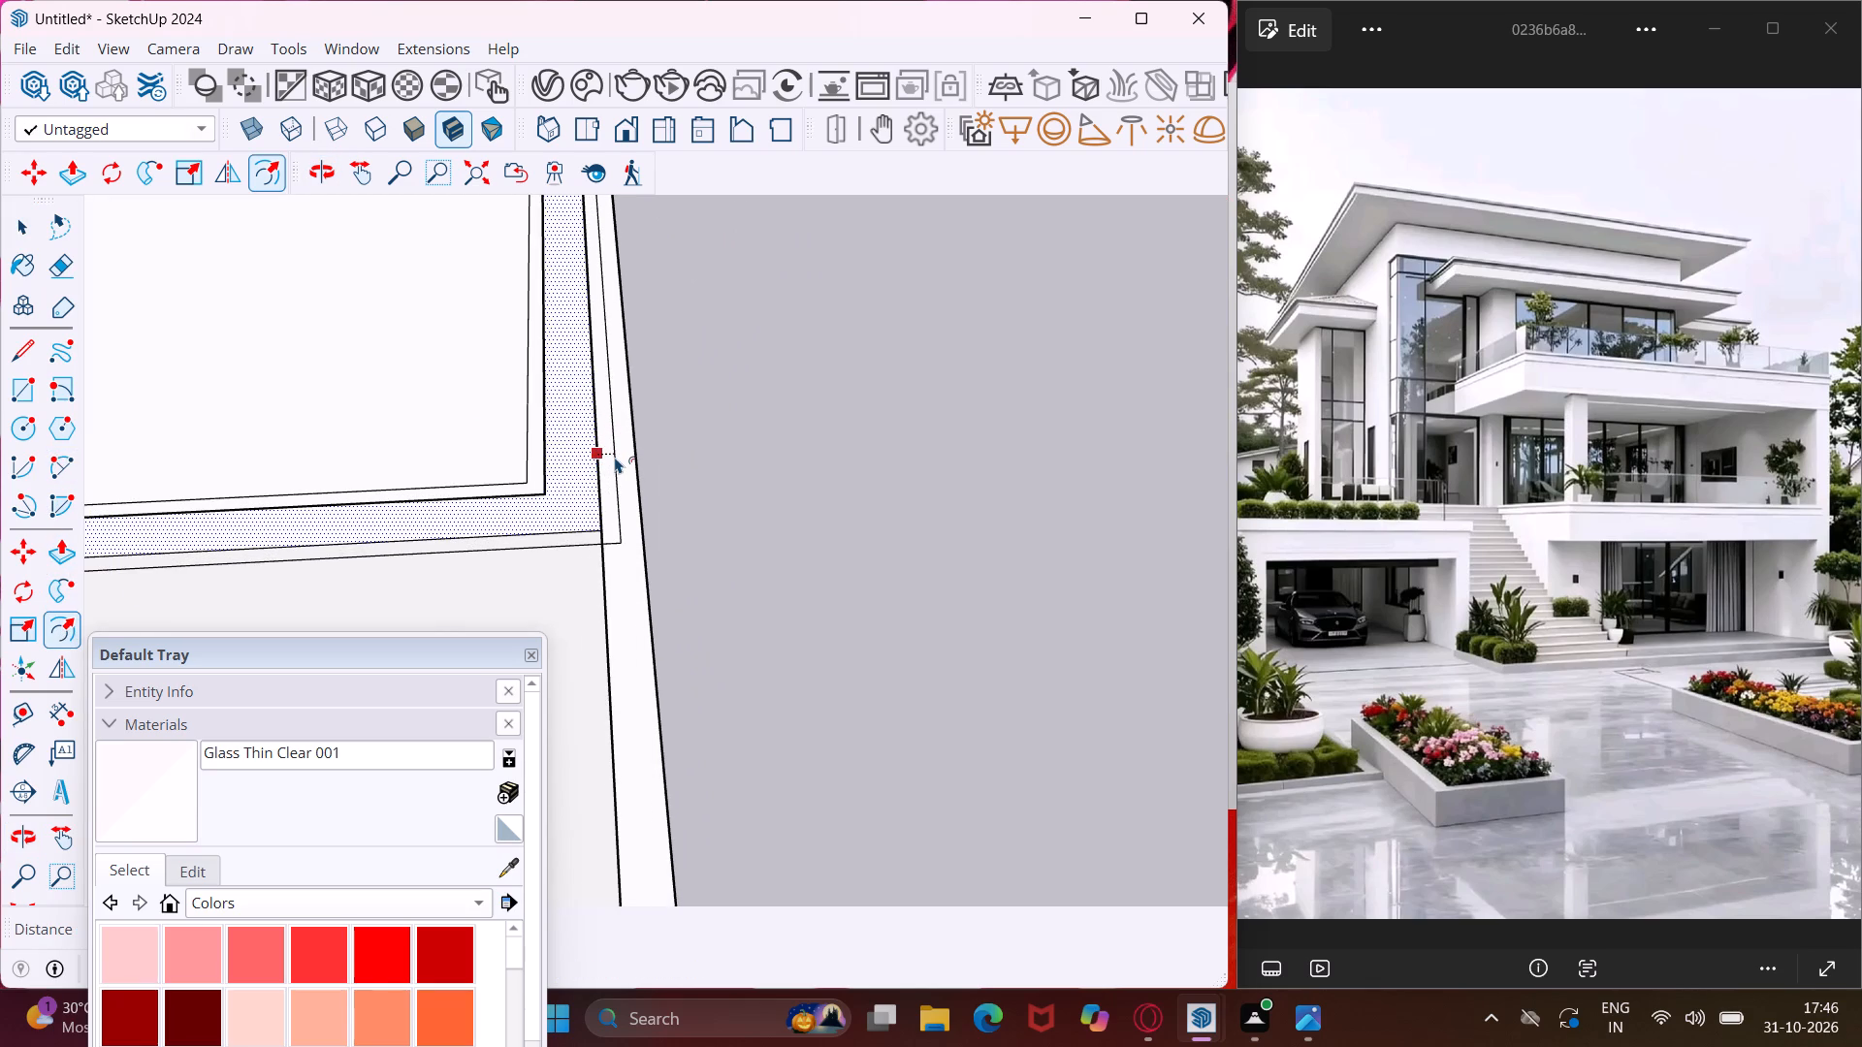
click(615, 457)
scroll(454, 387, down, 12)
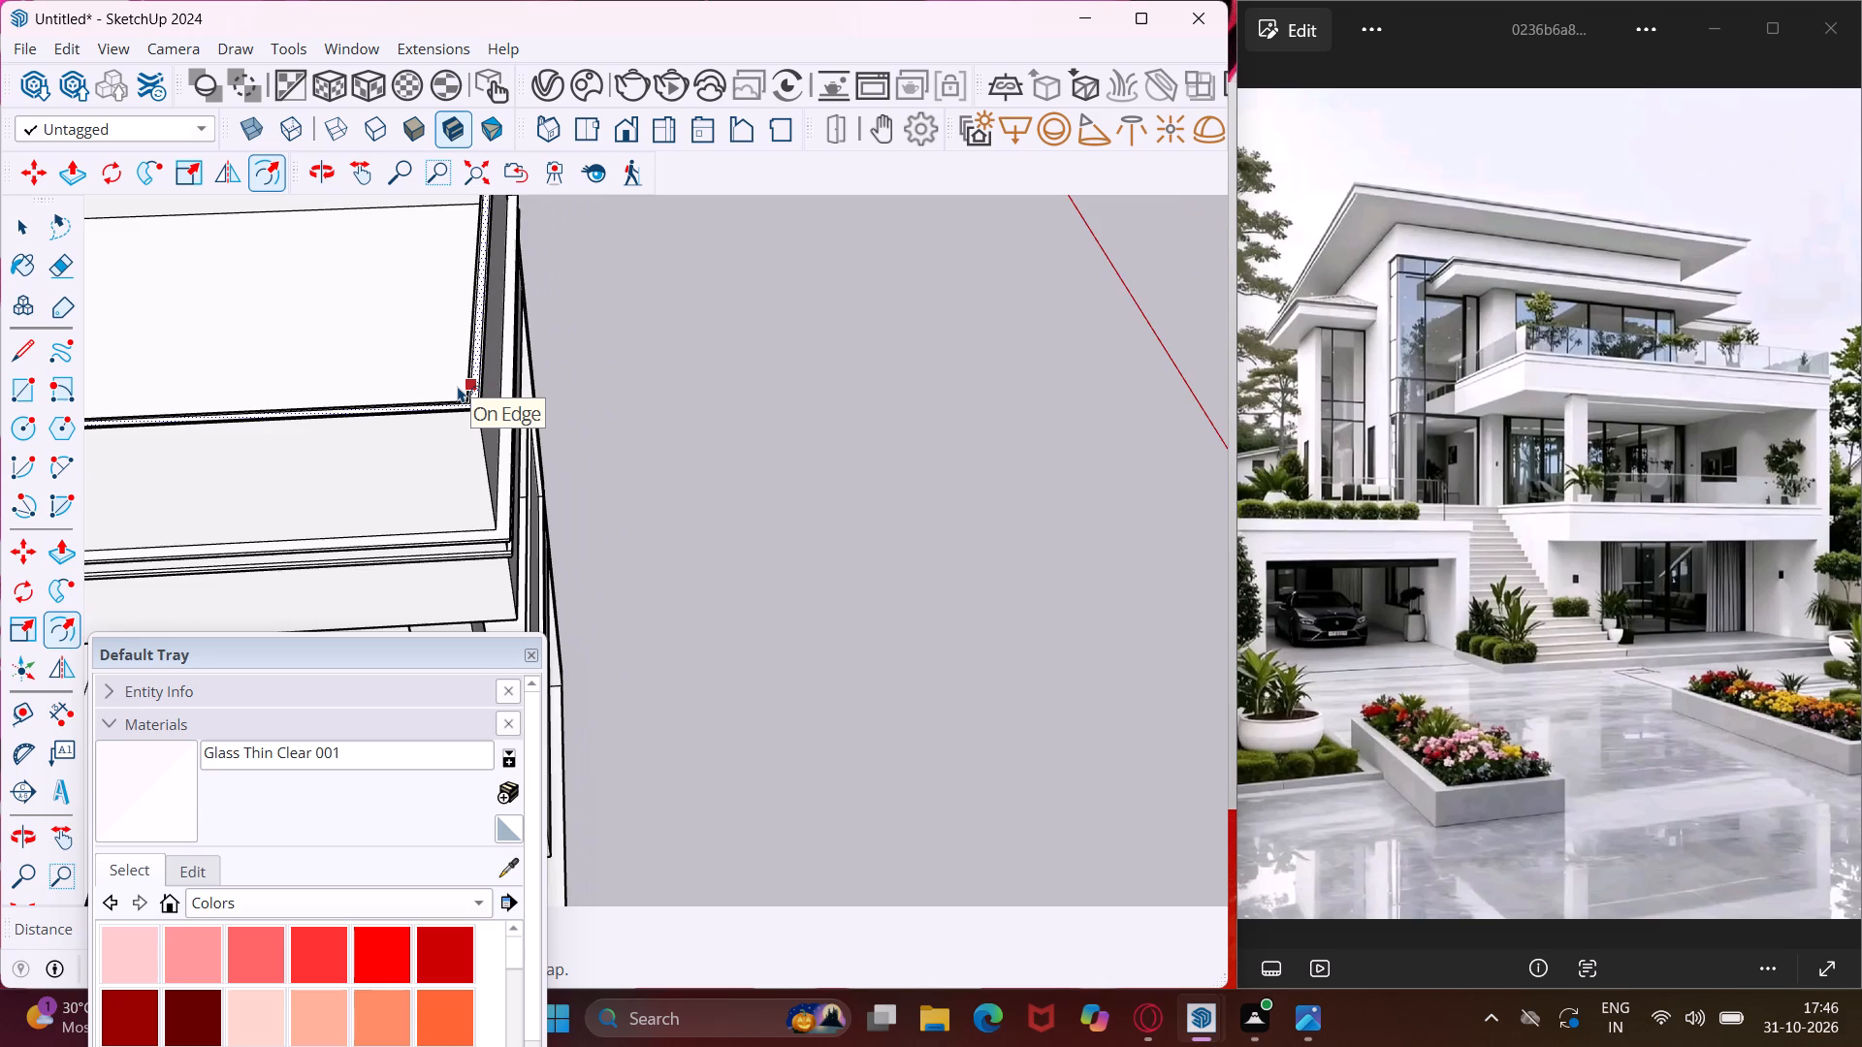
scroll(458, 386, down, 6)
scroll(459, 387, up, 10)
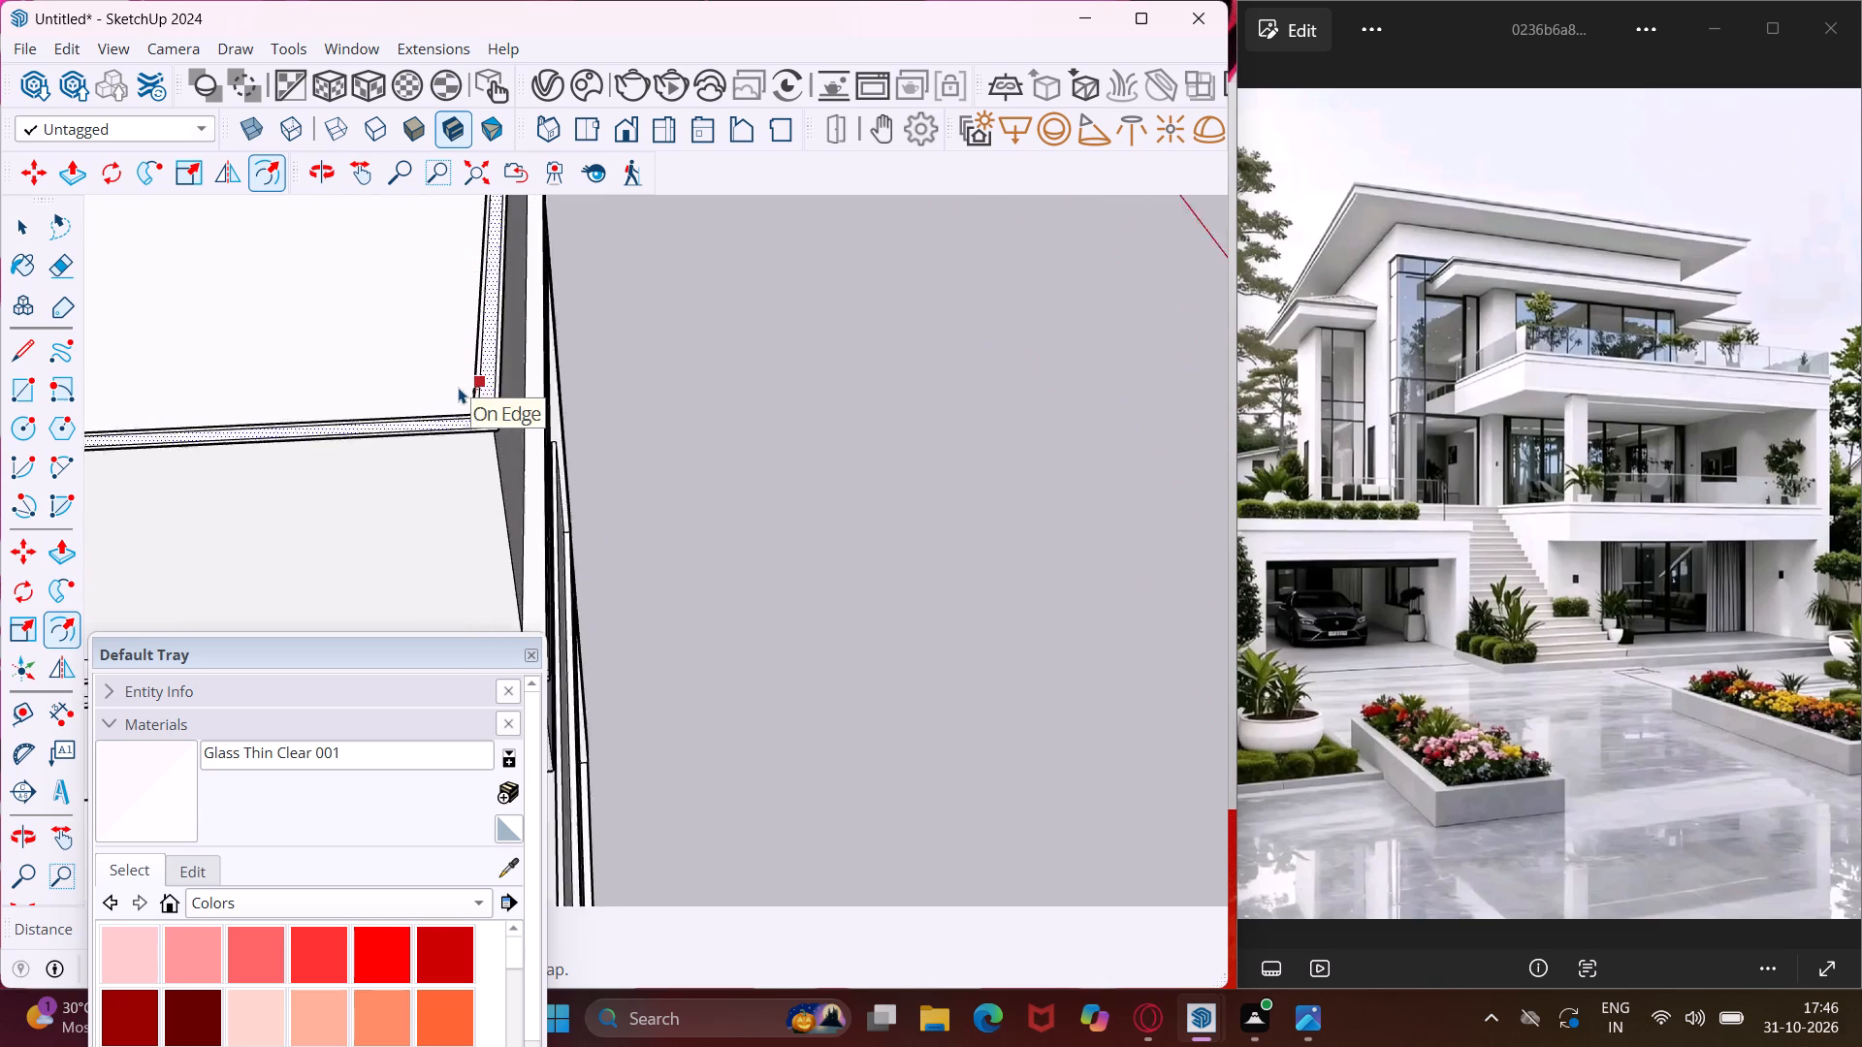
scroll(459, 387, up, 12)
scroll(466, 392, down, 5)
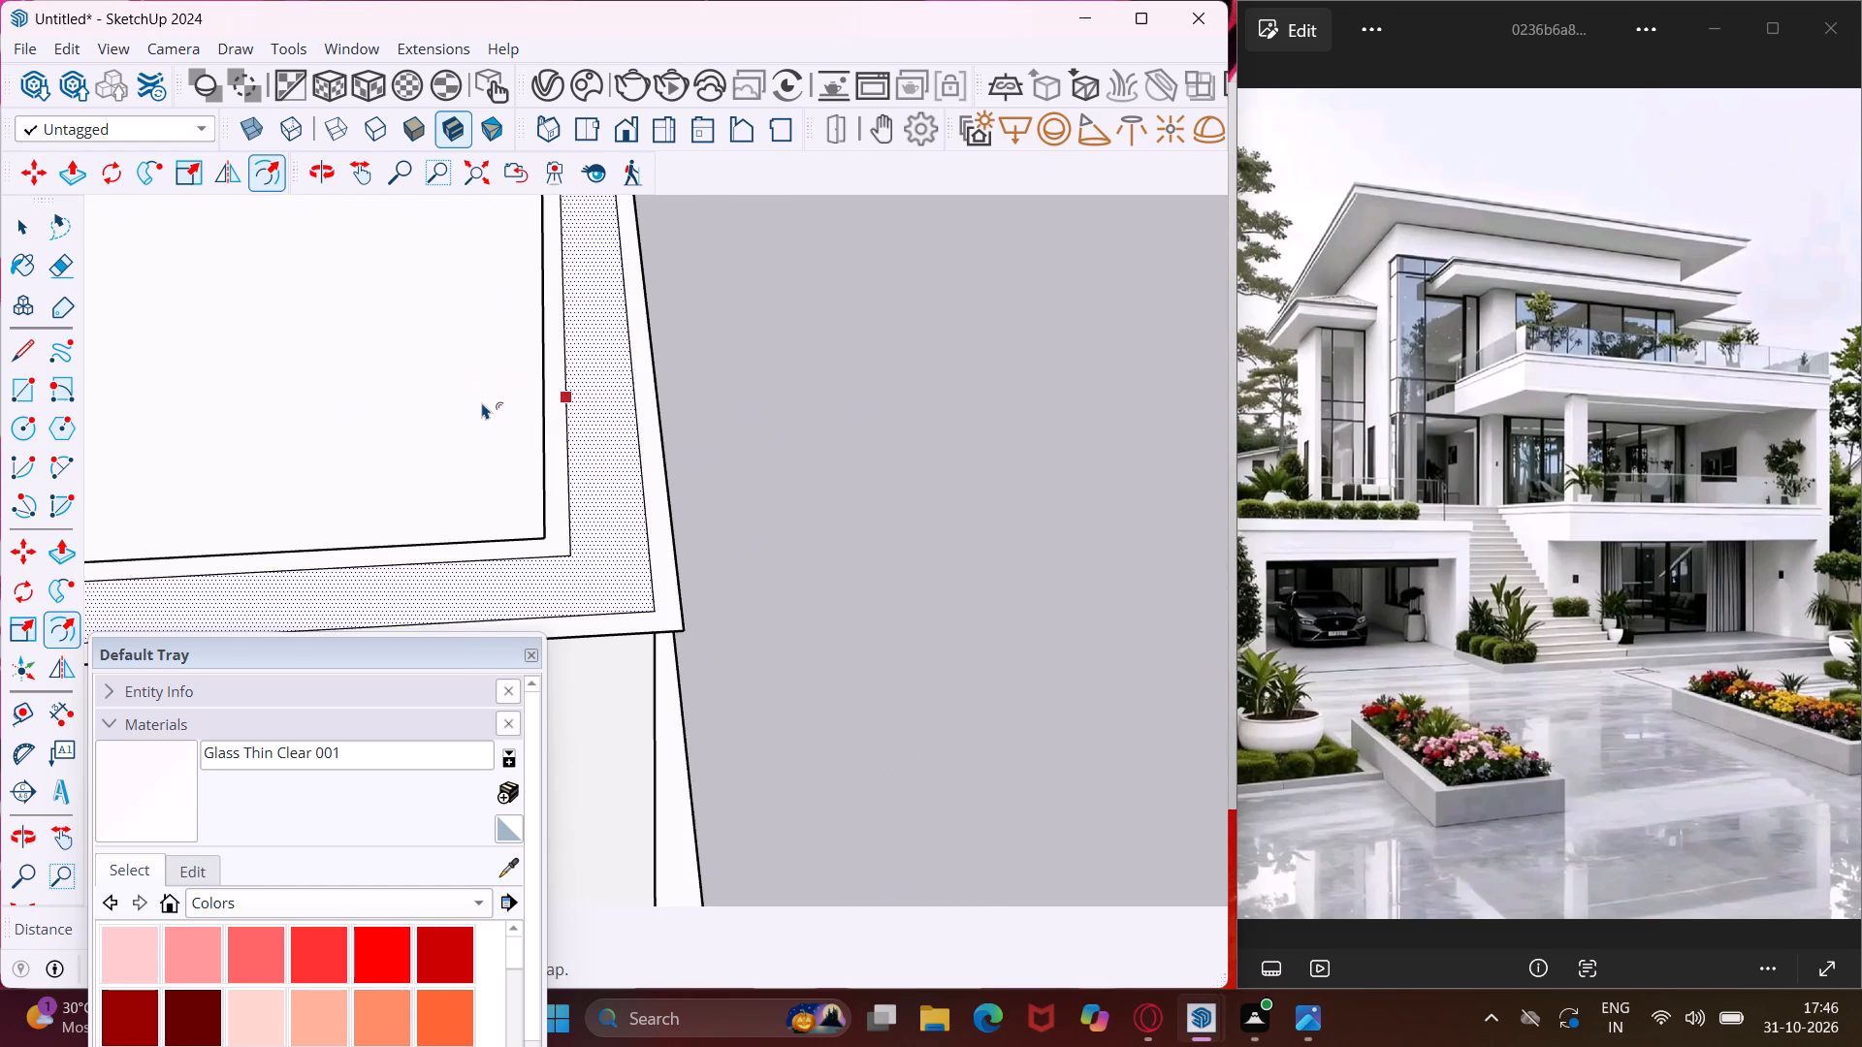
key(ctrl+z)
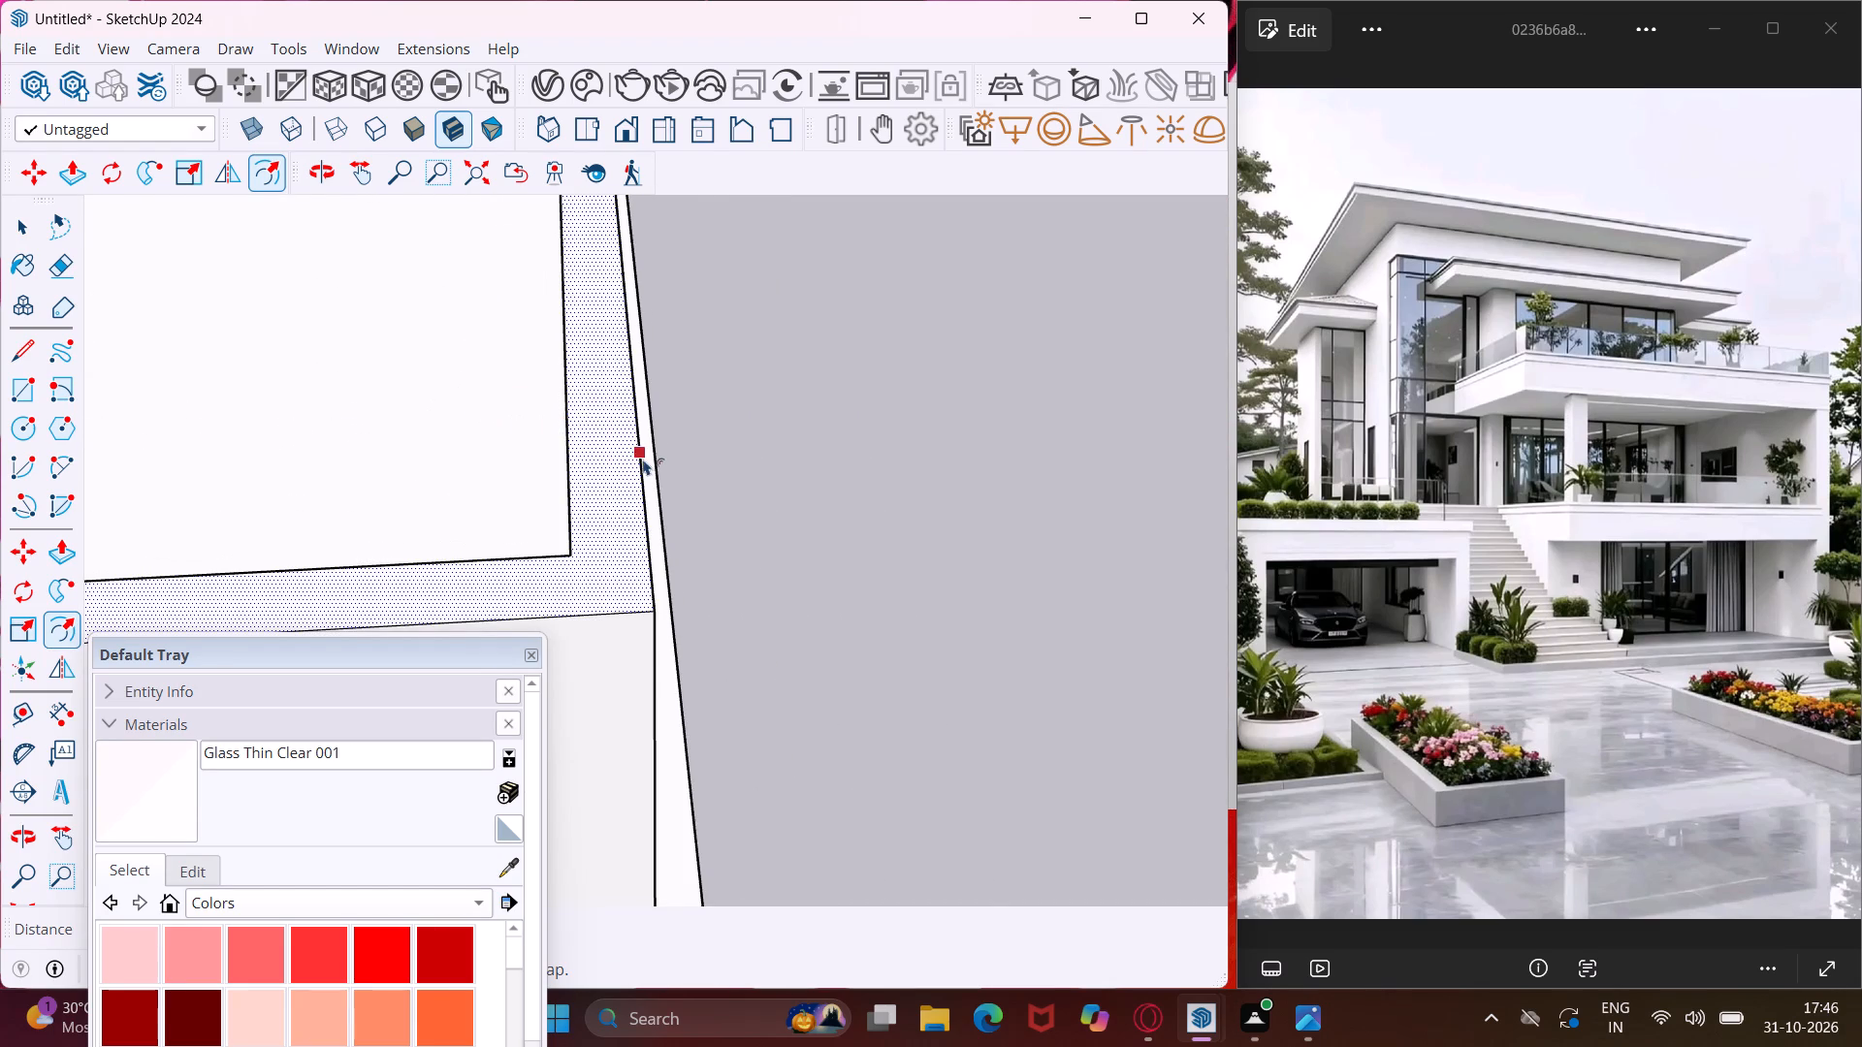
Offset the top face outline of the upper terrace railing so it overhangs both sides as a wider handrail.
scroll(644, 460, up, 2)
click(644, 460)
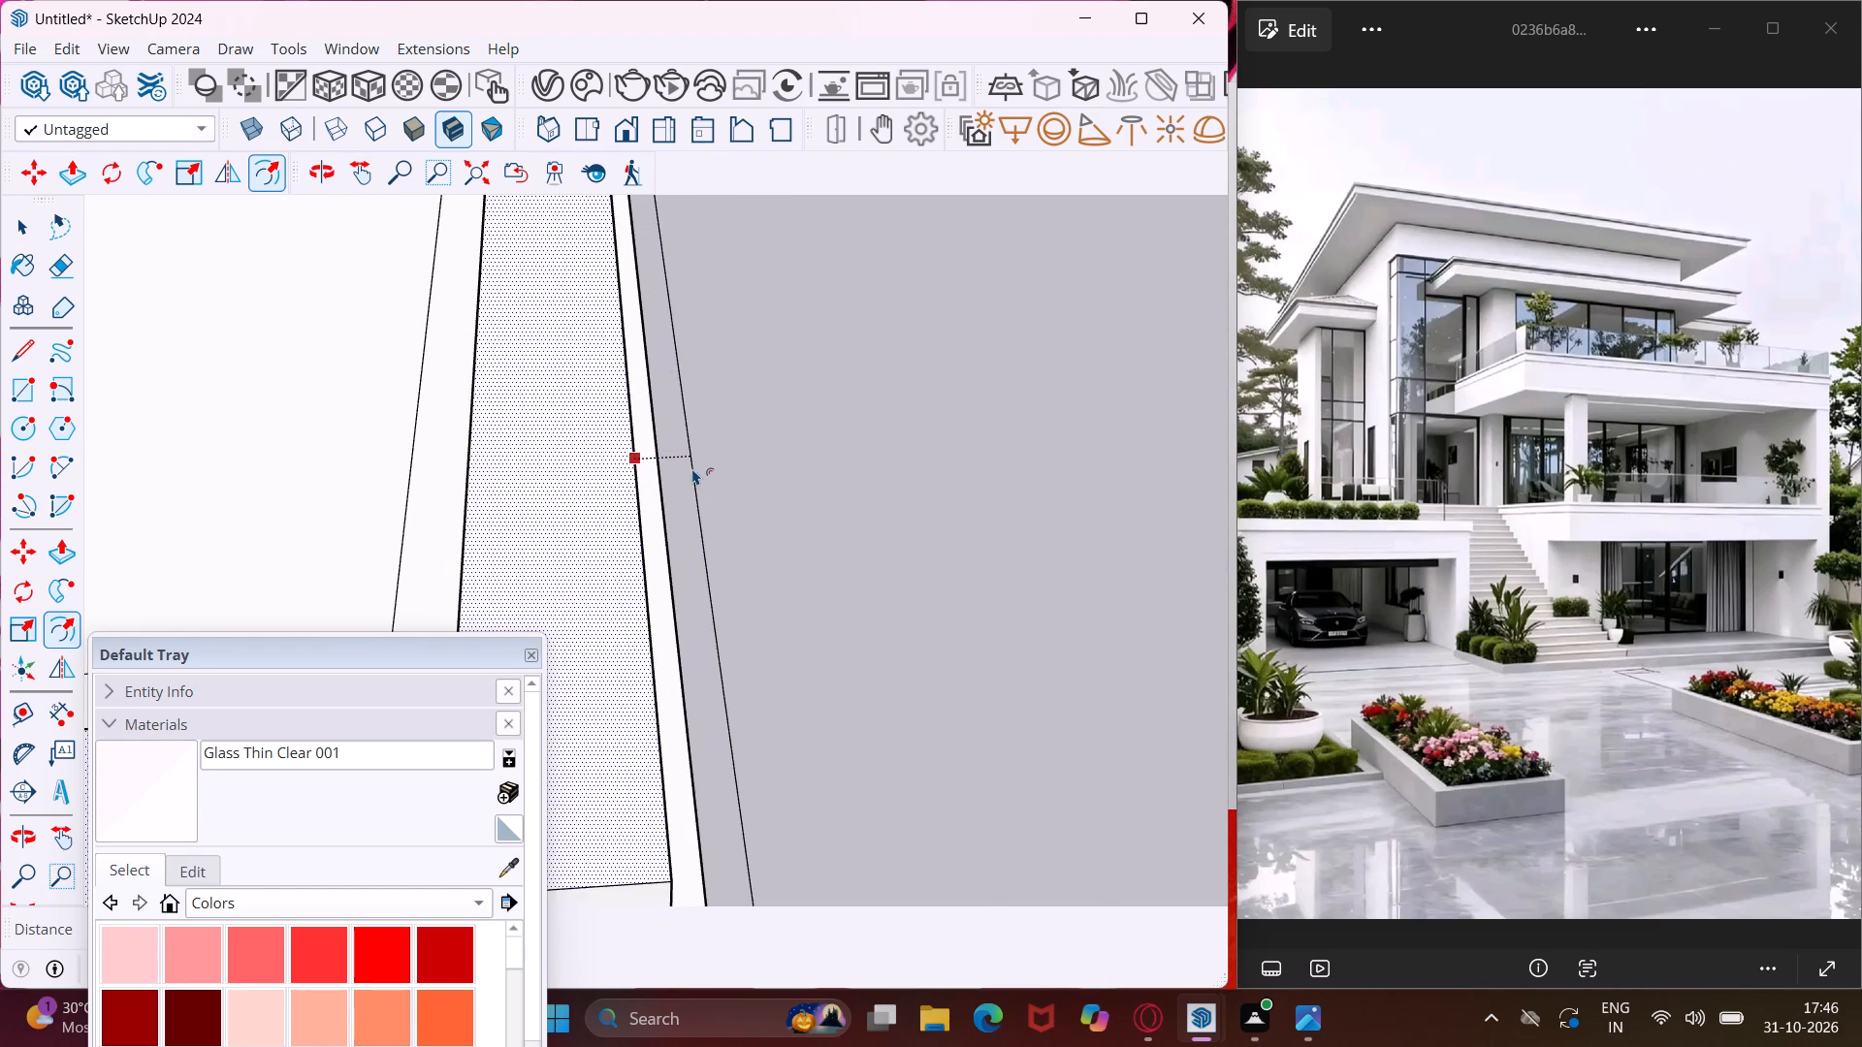
click(695, 468)
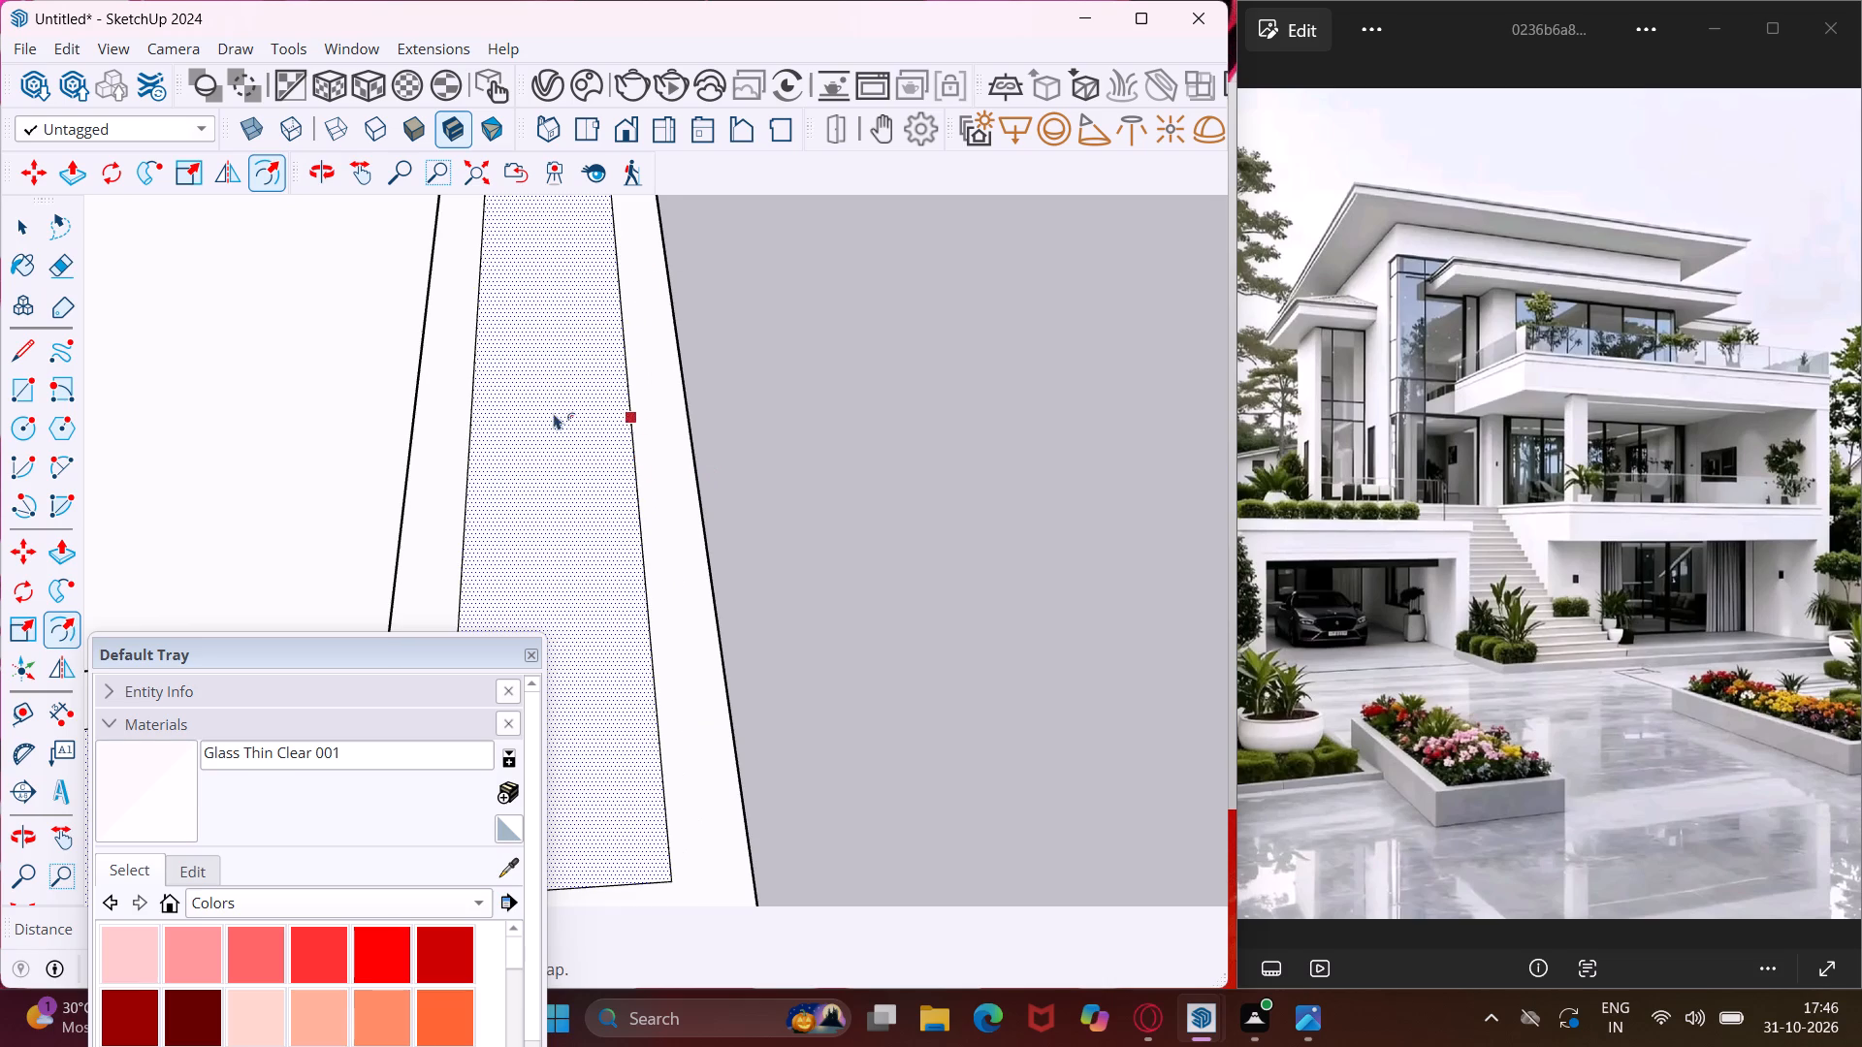
scroll(552, 412, down, 18)
scroll(555, 354, down, 12)
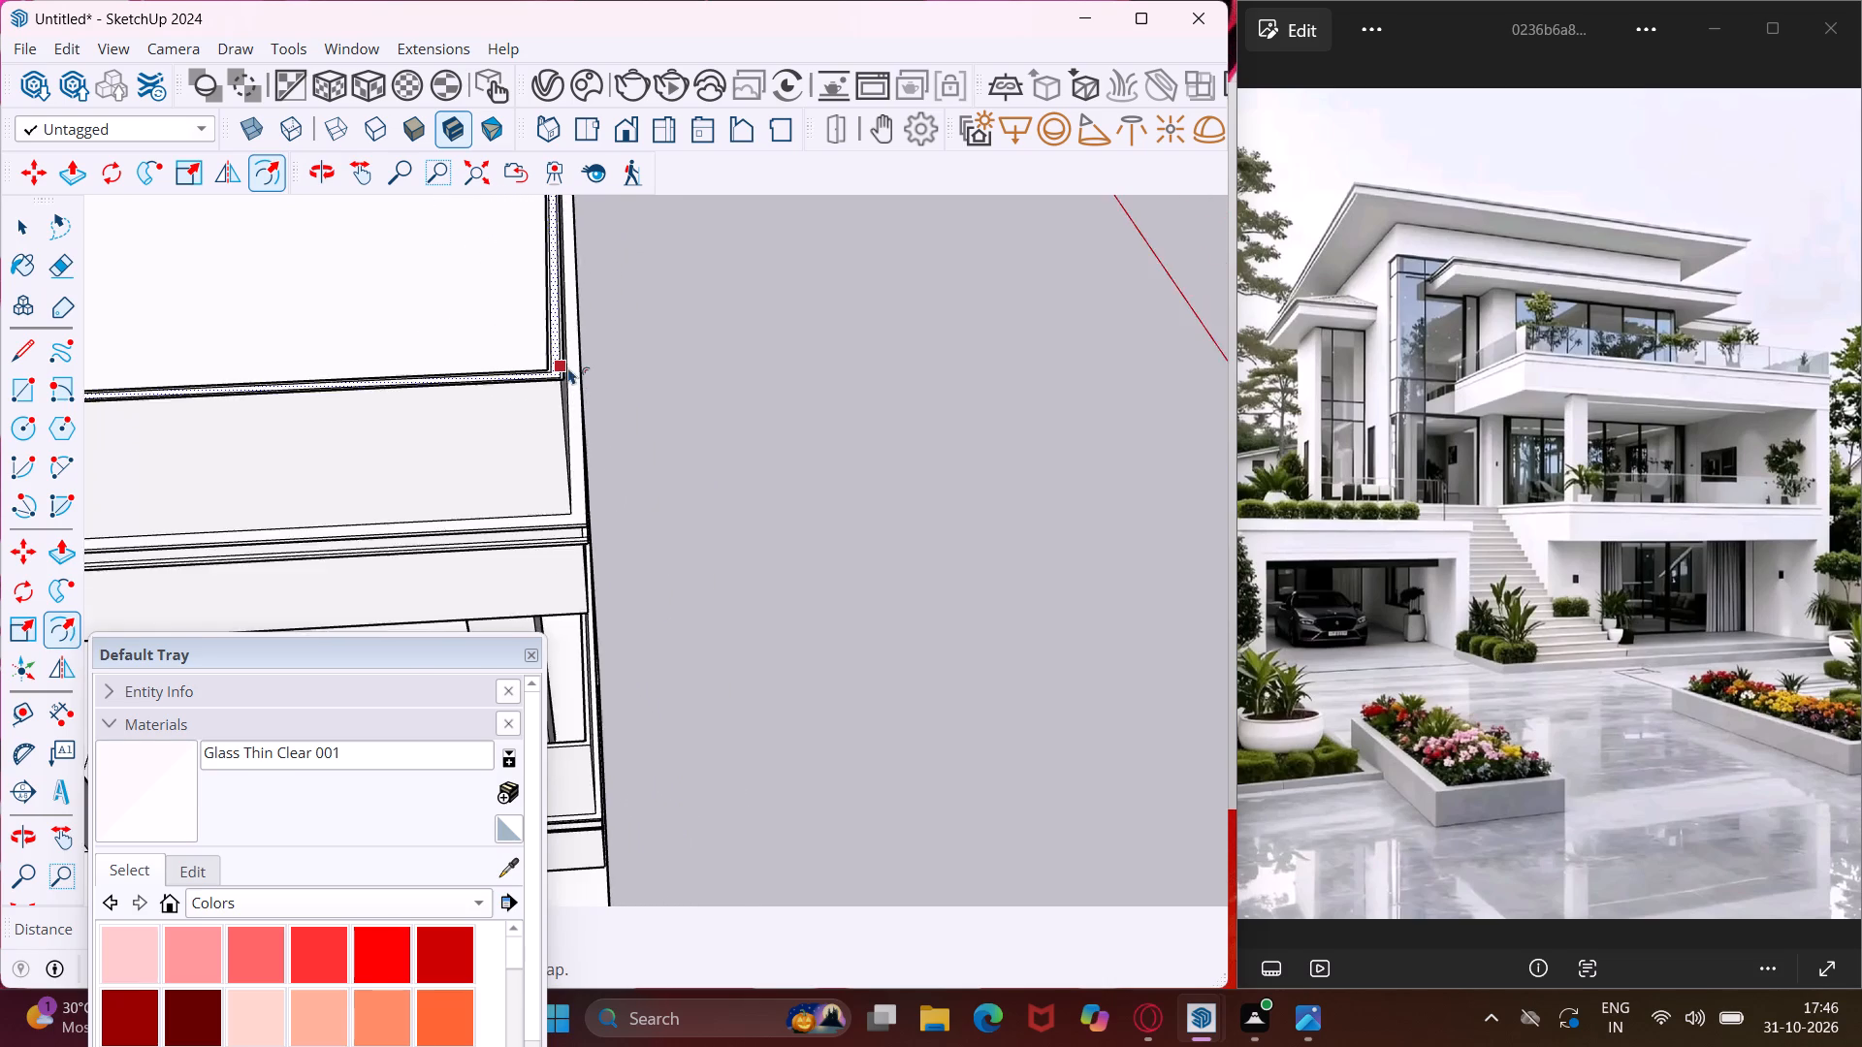
scroll(568, 367, down, 13)
key(Escape)
Offset the top face outline of the middle terrace railing so it overhangs both sides as a wider handrail.
scroll(566, 488, up, 5)
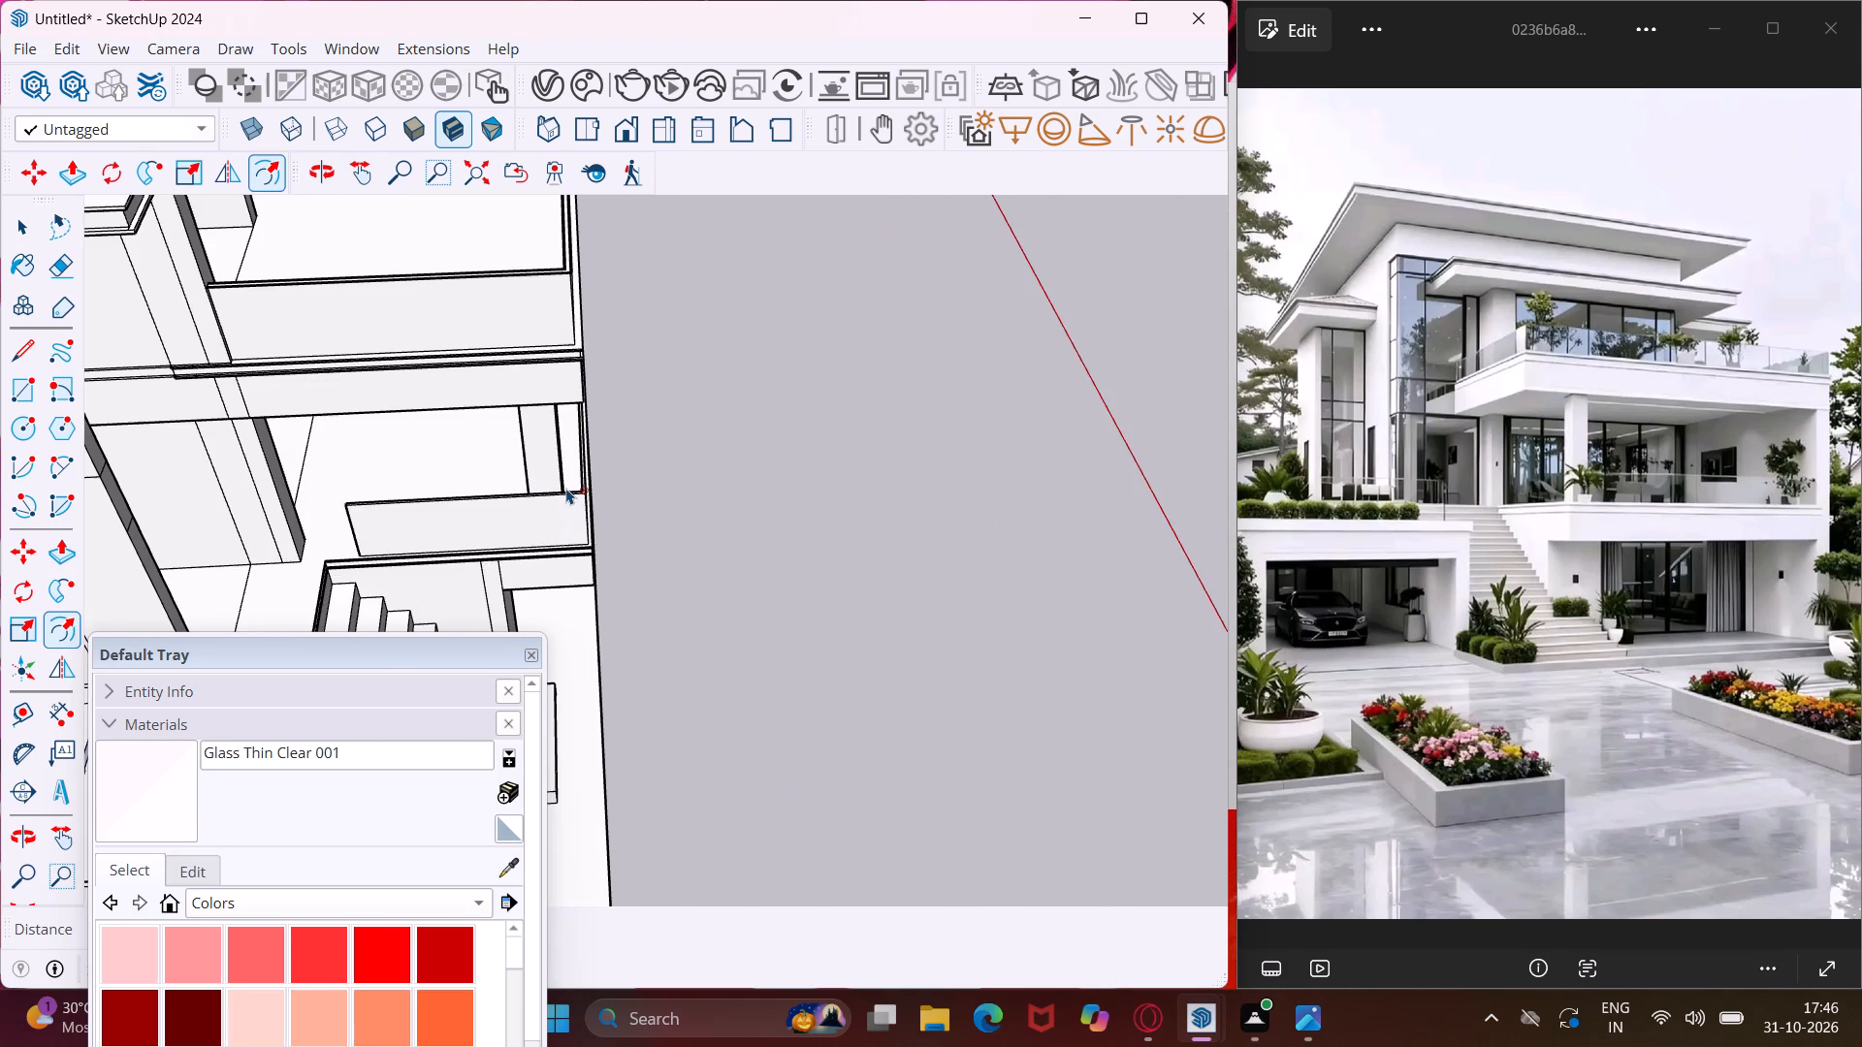
scroll(569, 488, up, 15)
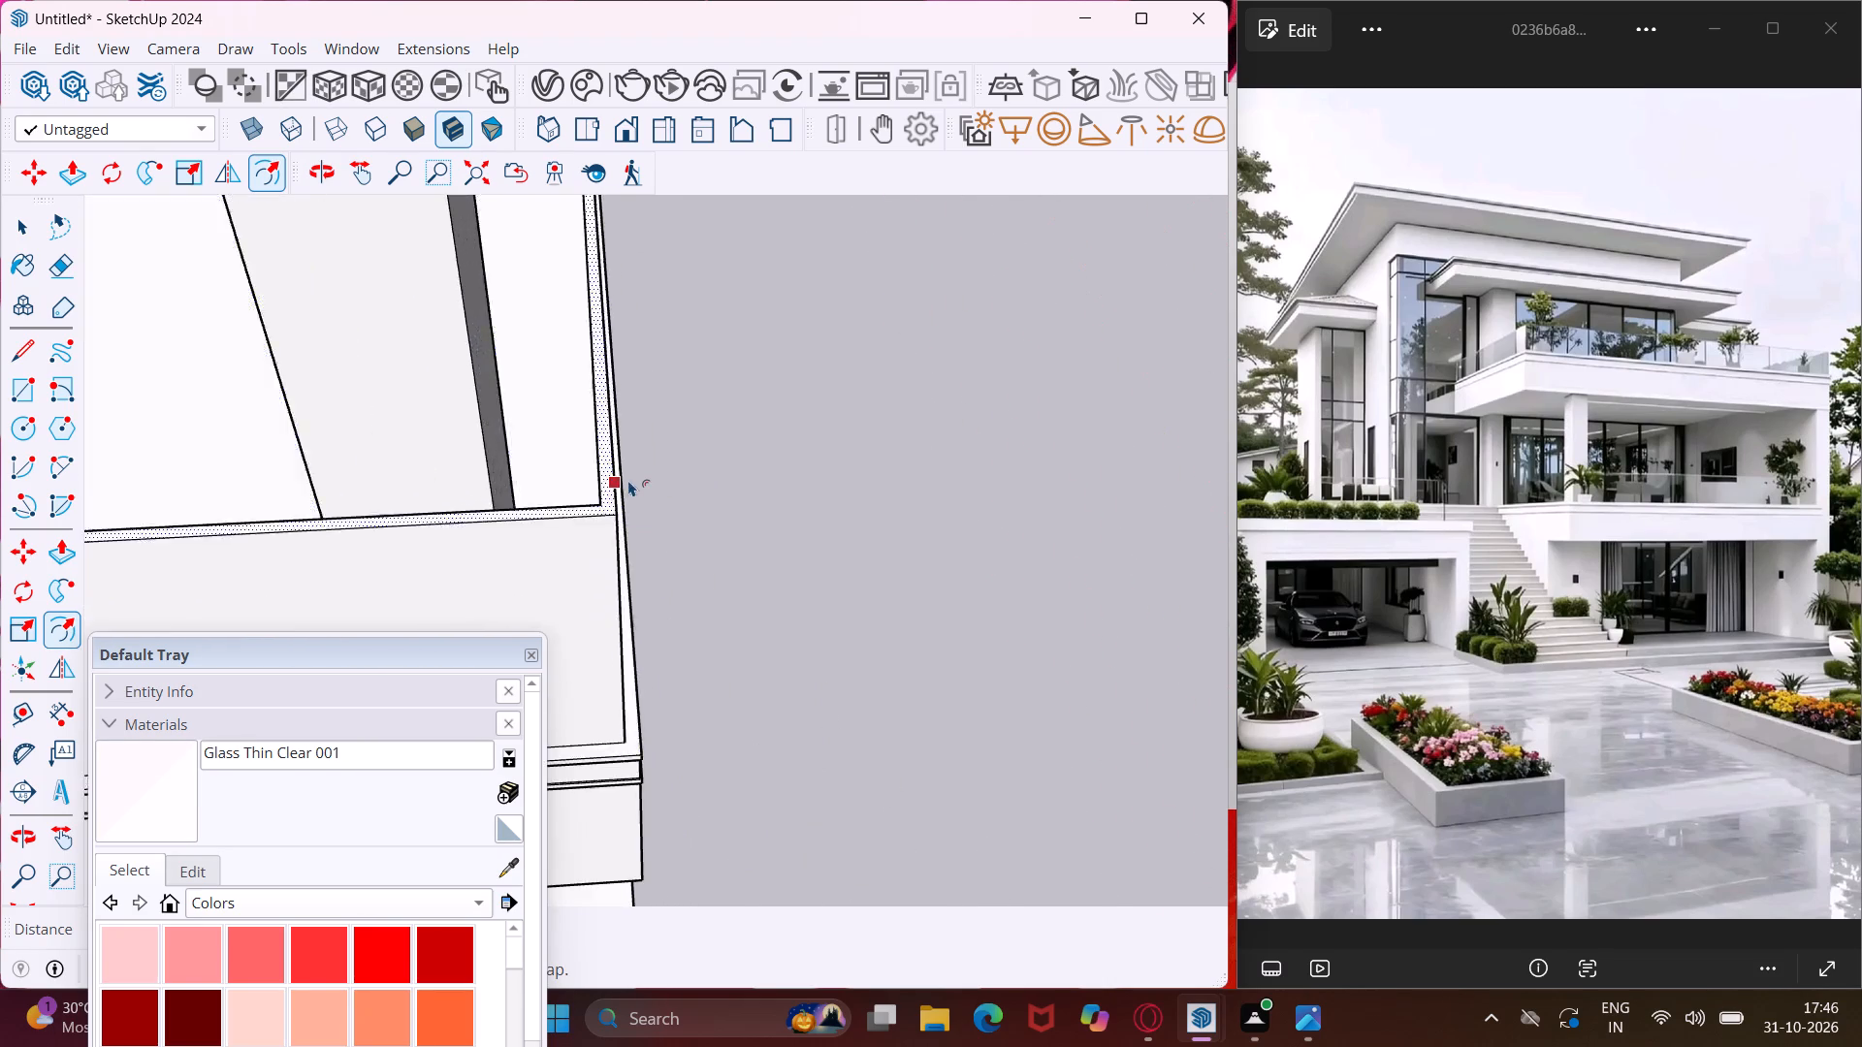
scroll(628, 480, up, 3)
scroll(629, 478, down, 4)
scroll(596, 475, up, 8)
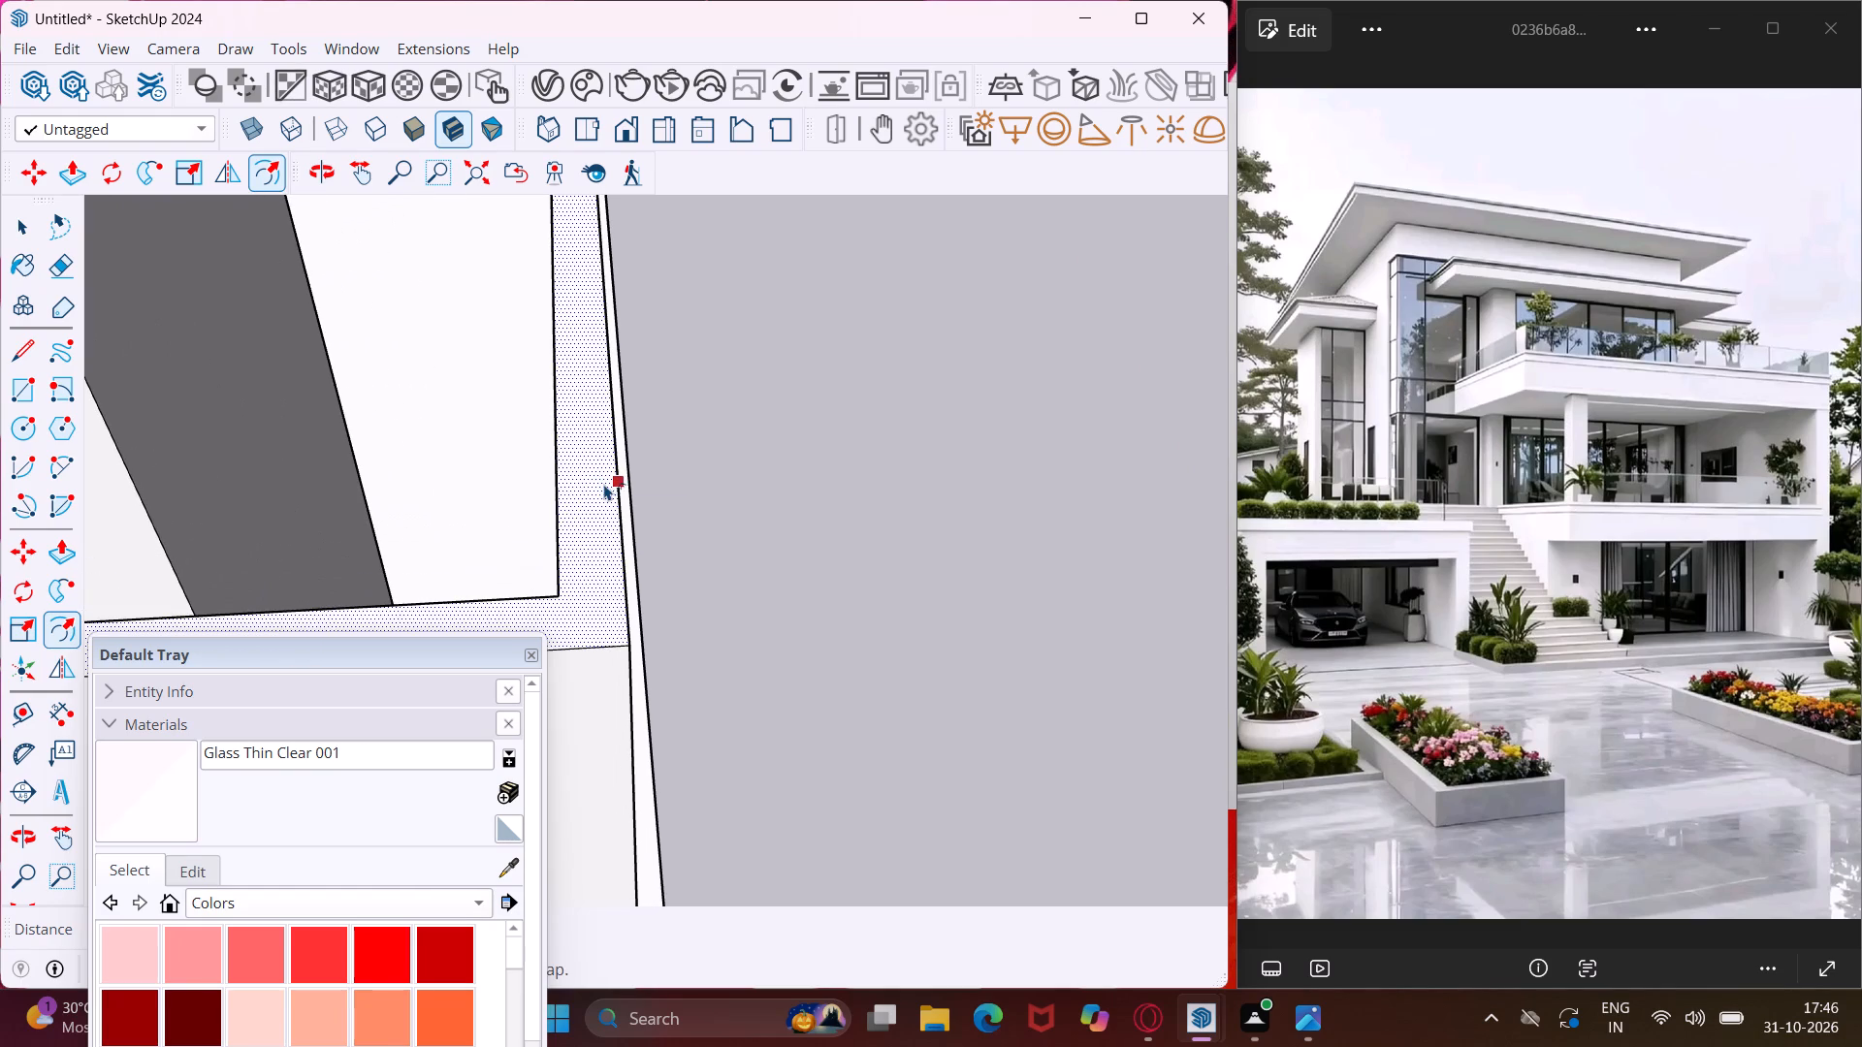
click(608, 488)
key(ctrl+z)
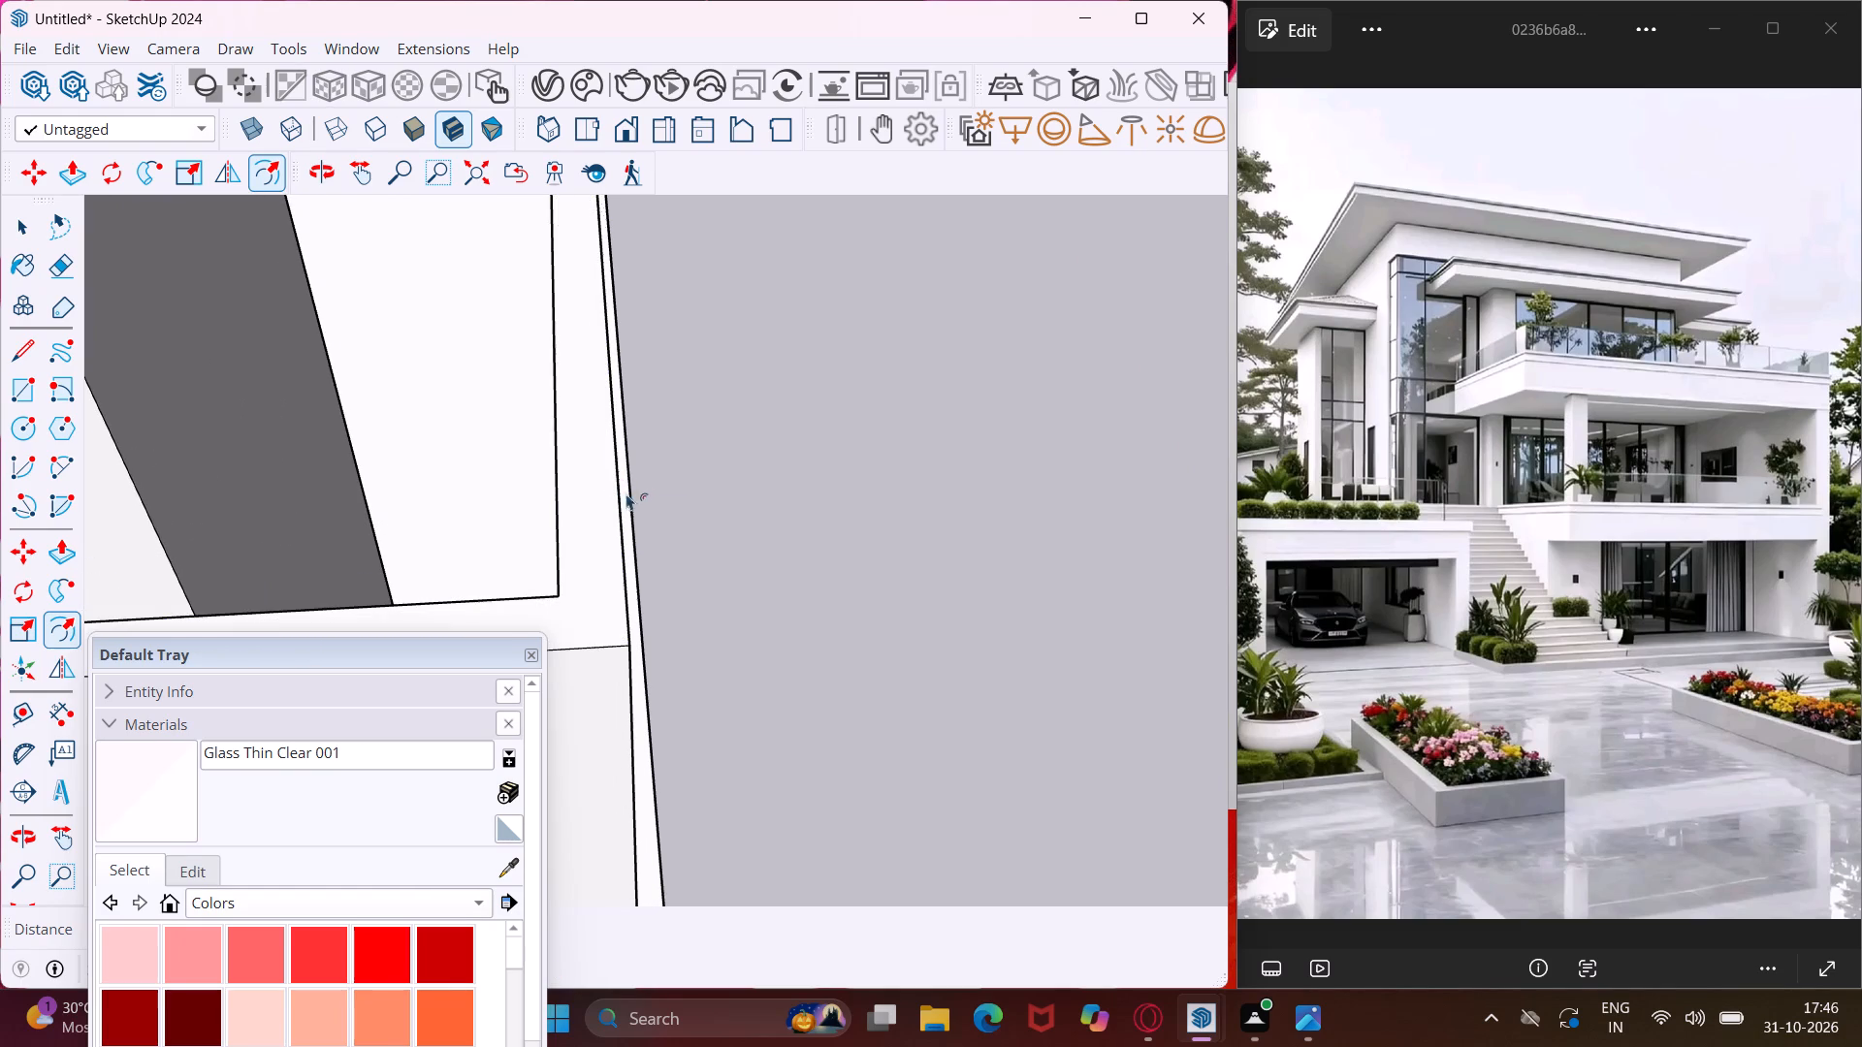
click(617, 511)
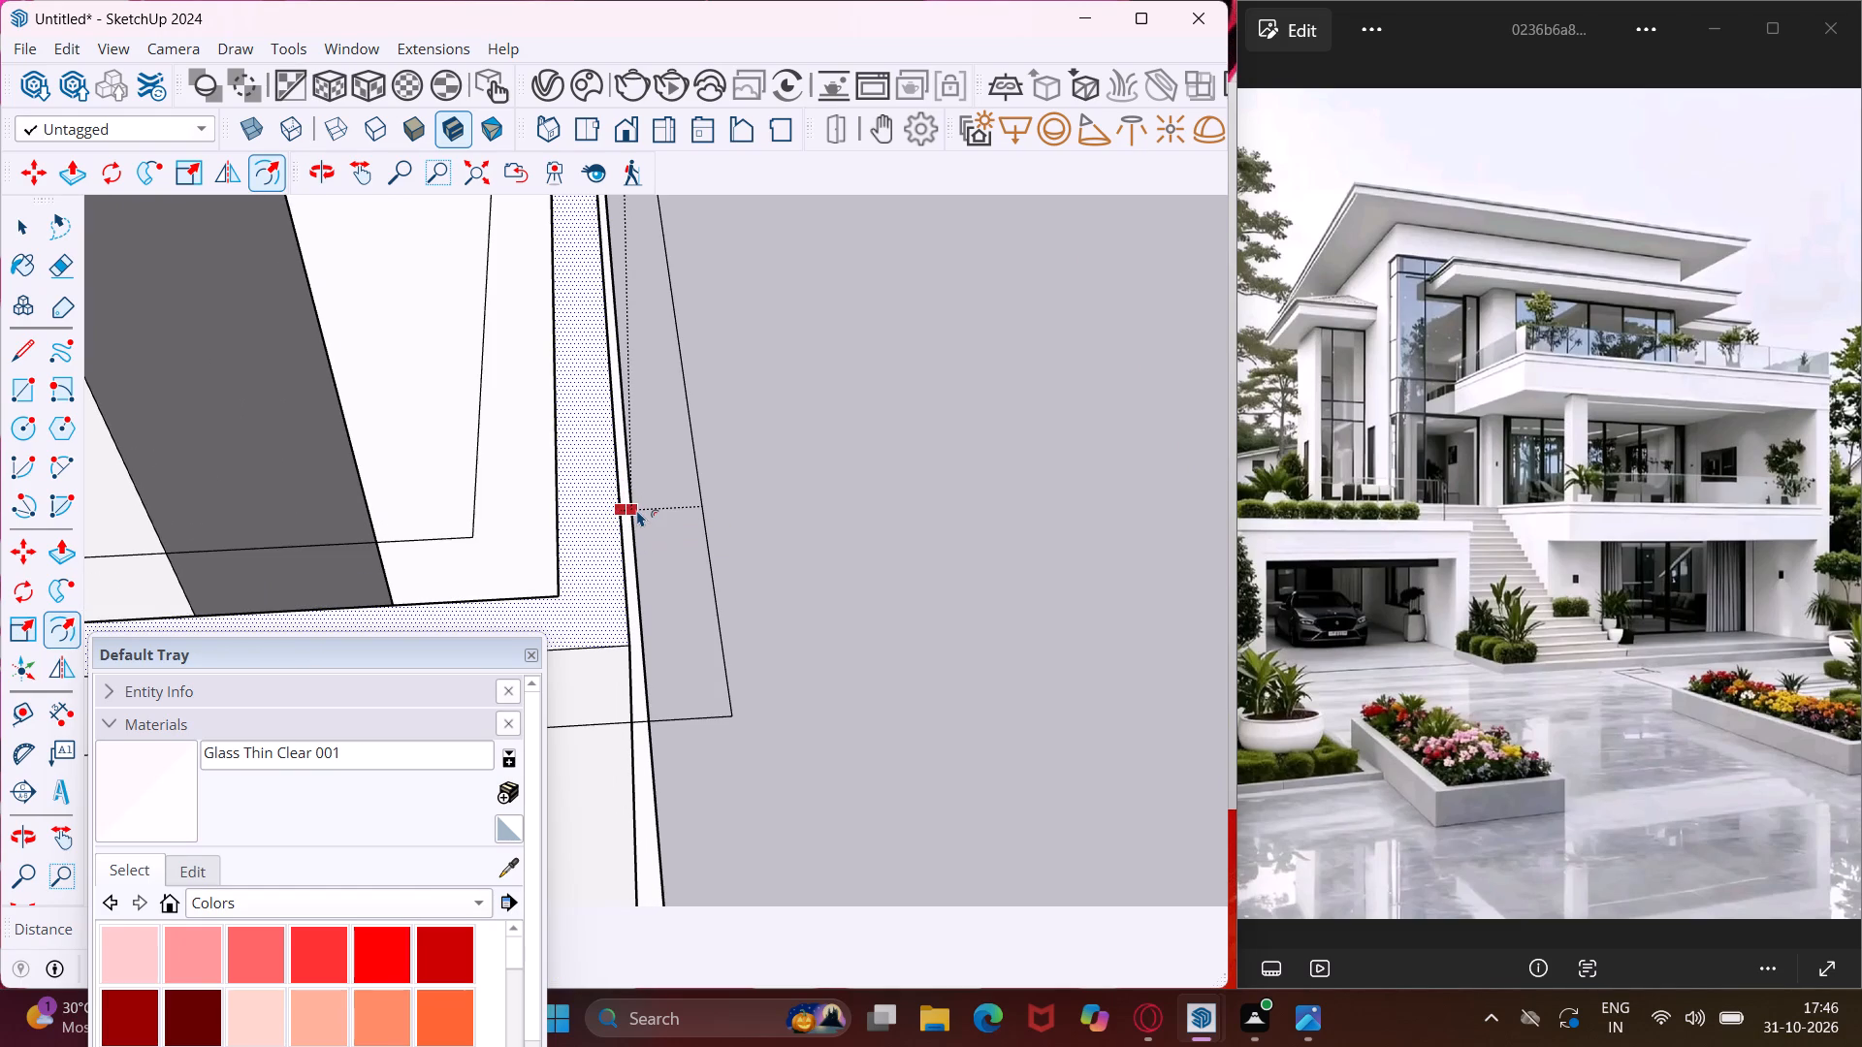
scroll(632, 509, up, 4)
scroll(632, 508, down, 4)
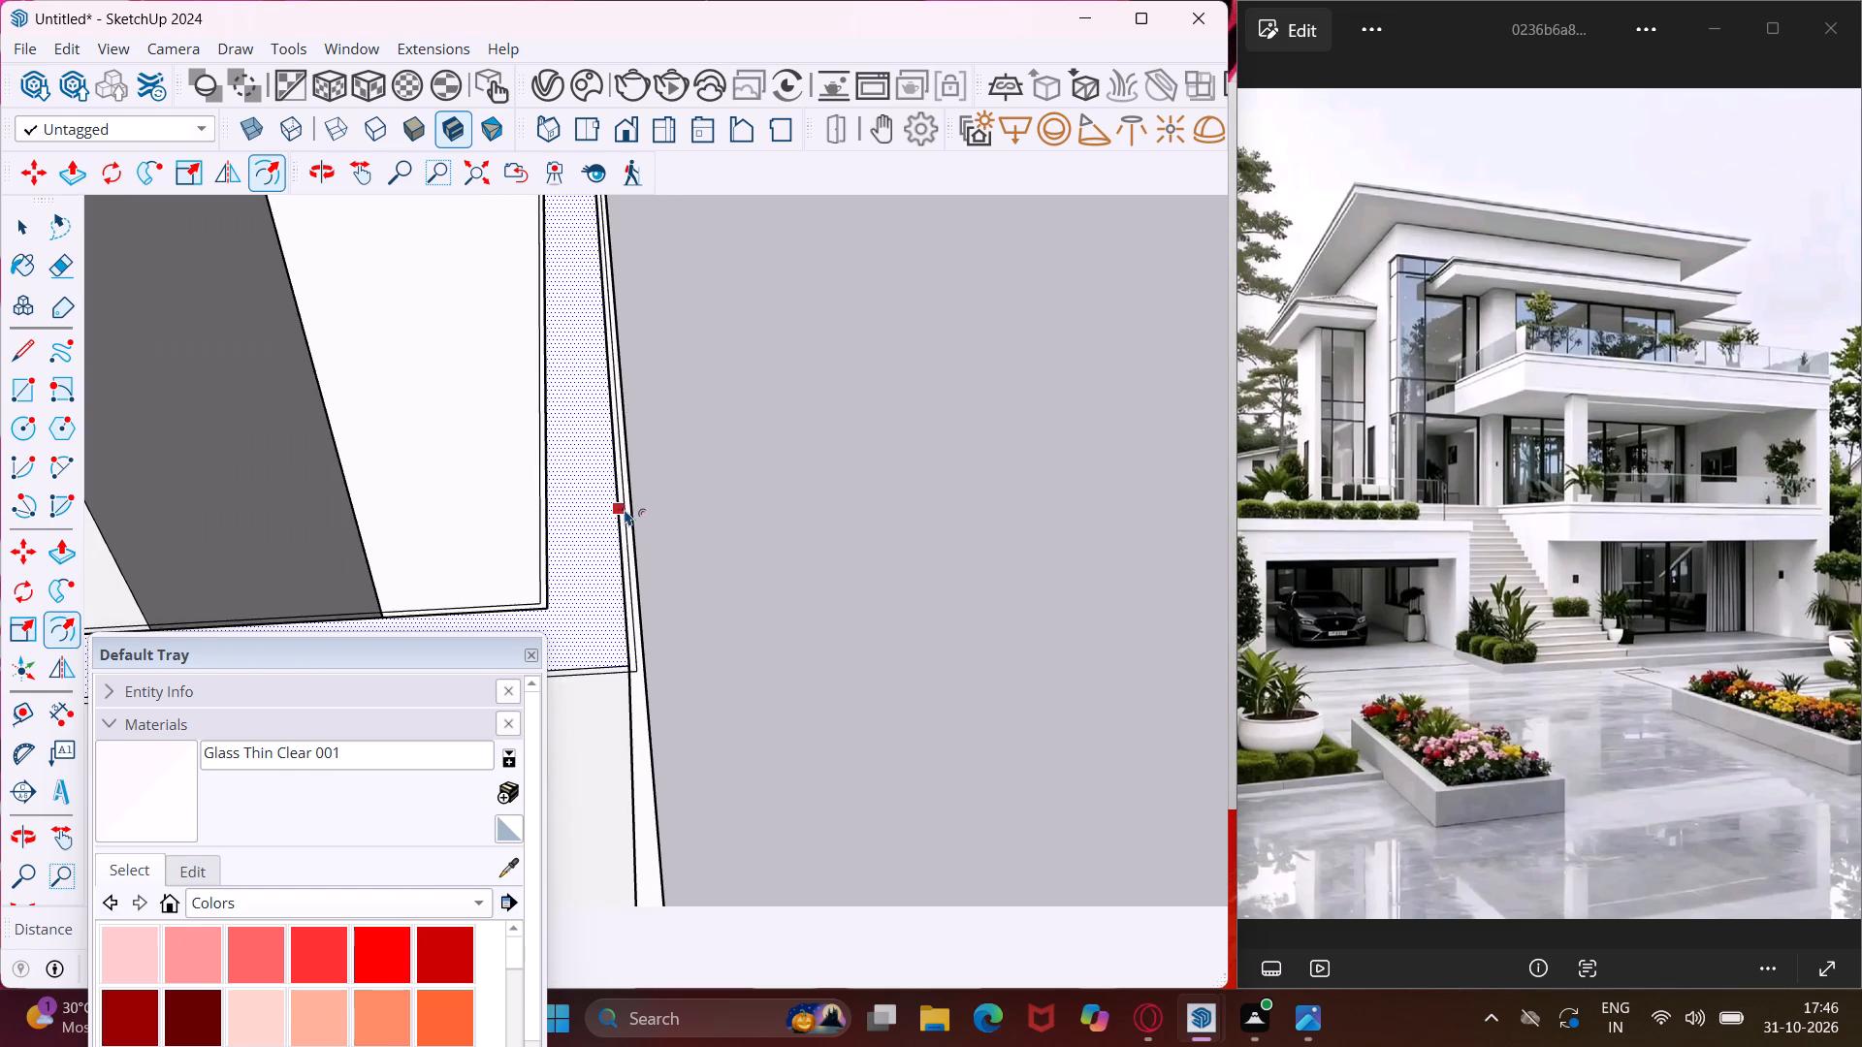
click(631, 512)
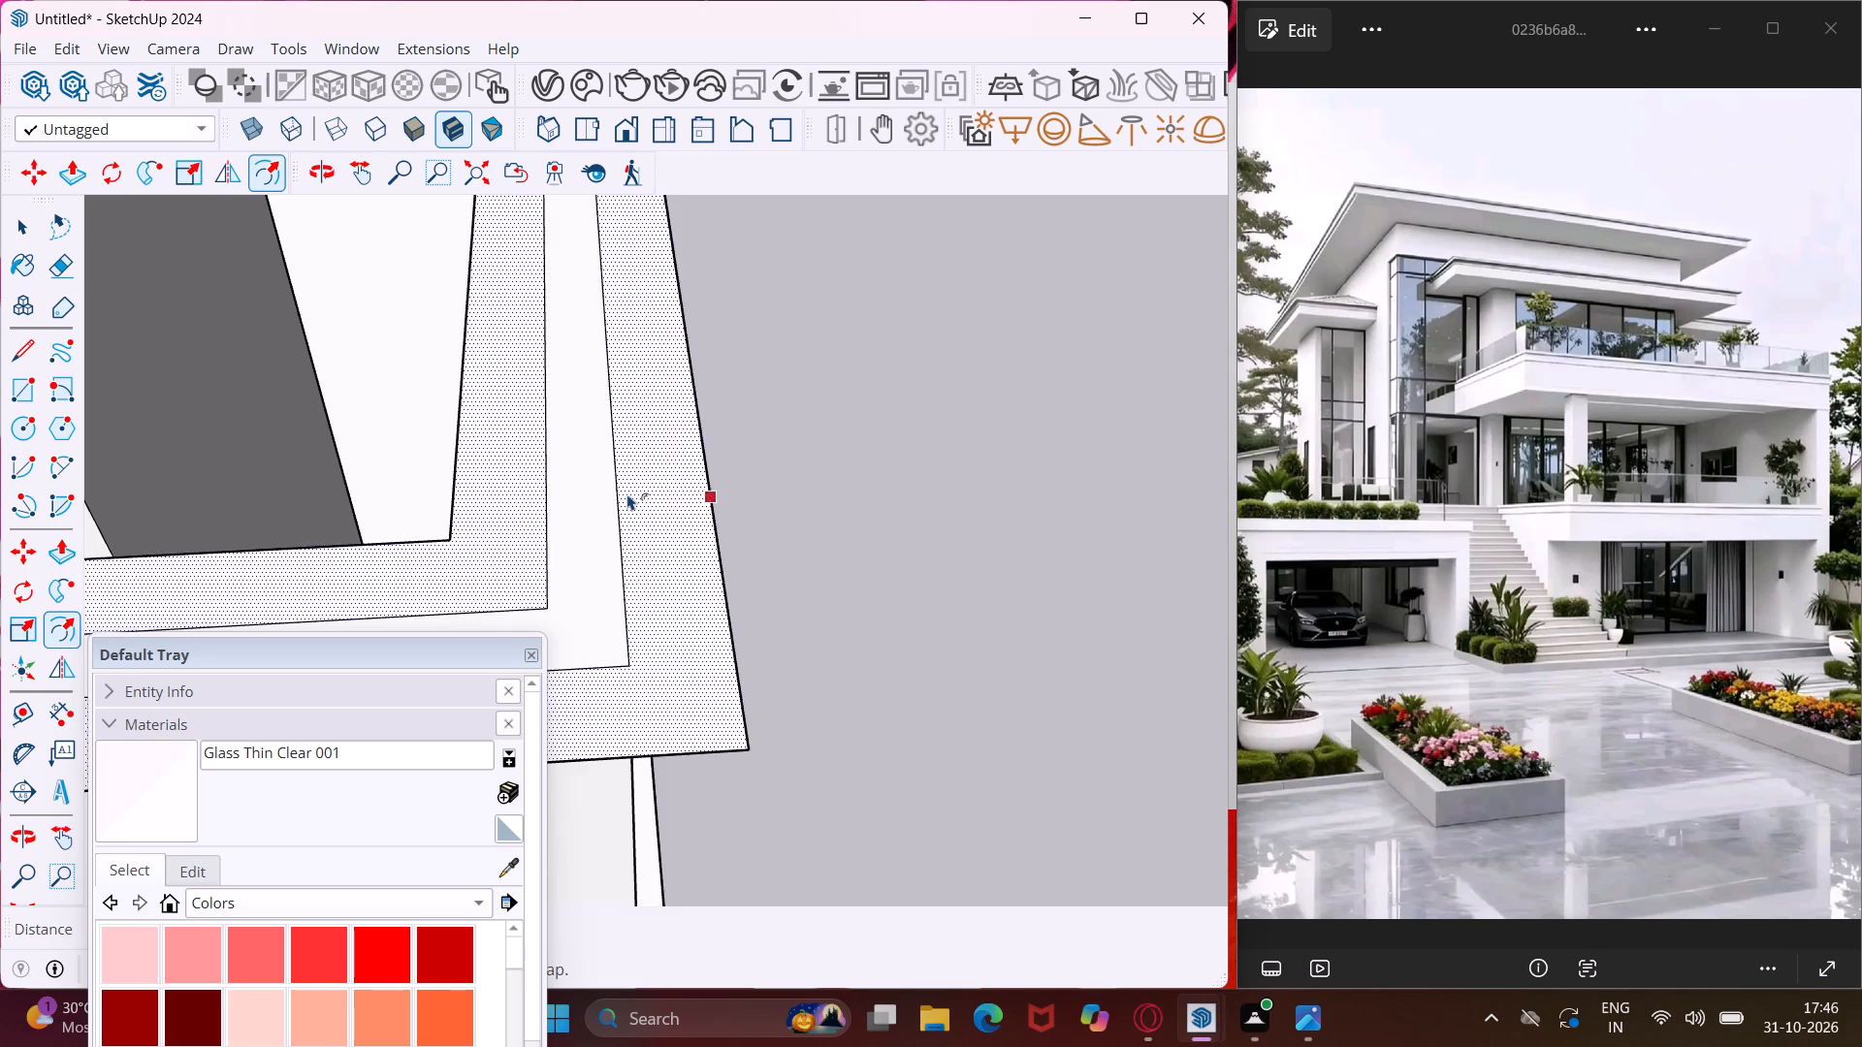
scroll(610, 442, down, 12)
scroll(615, 387, down, 14)
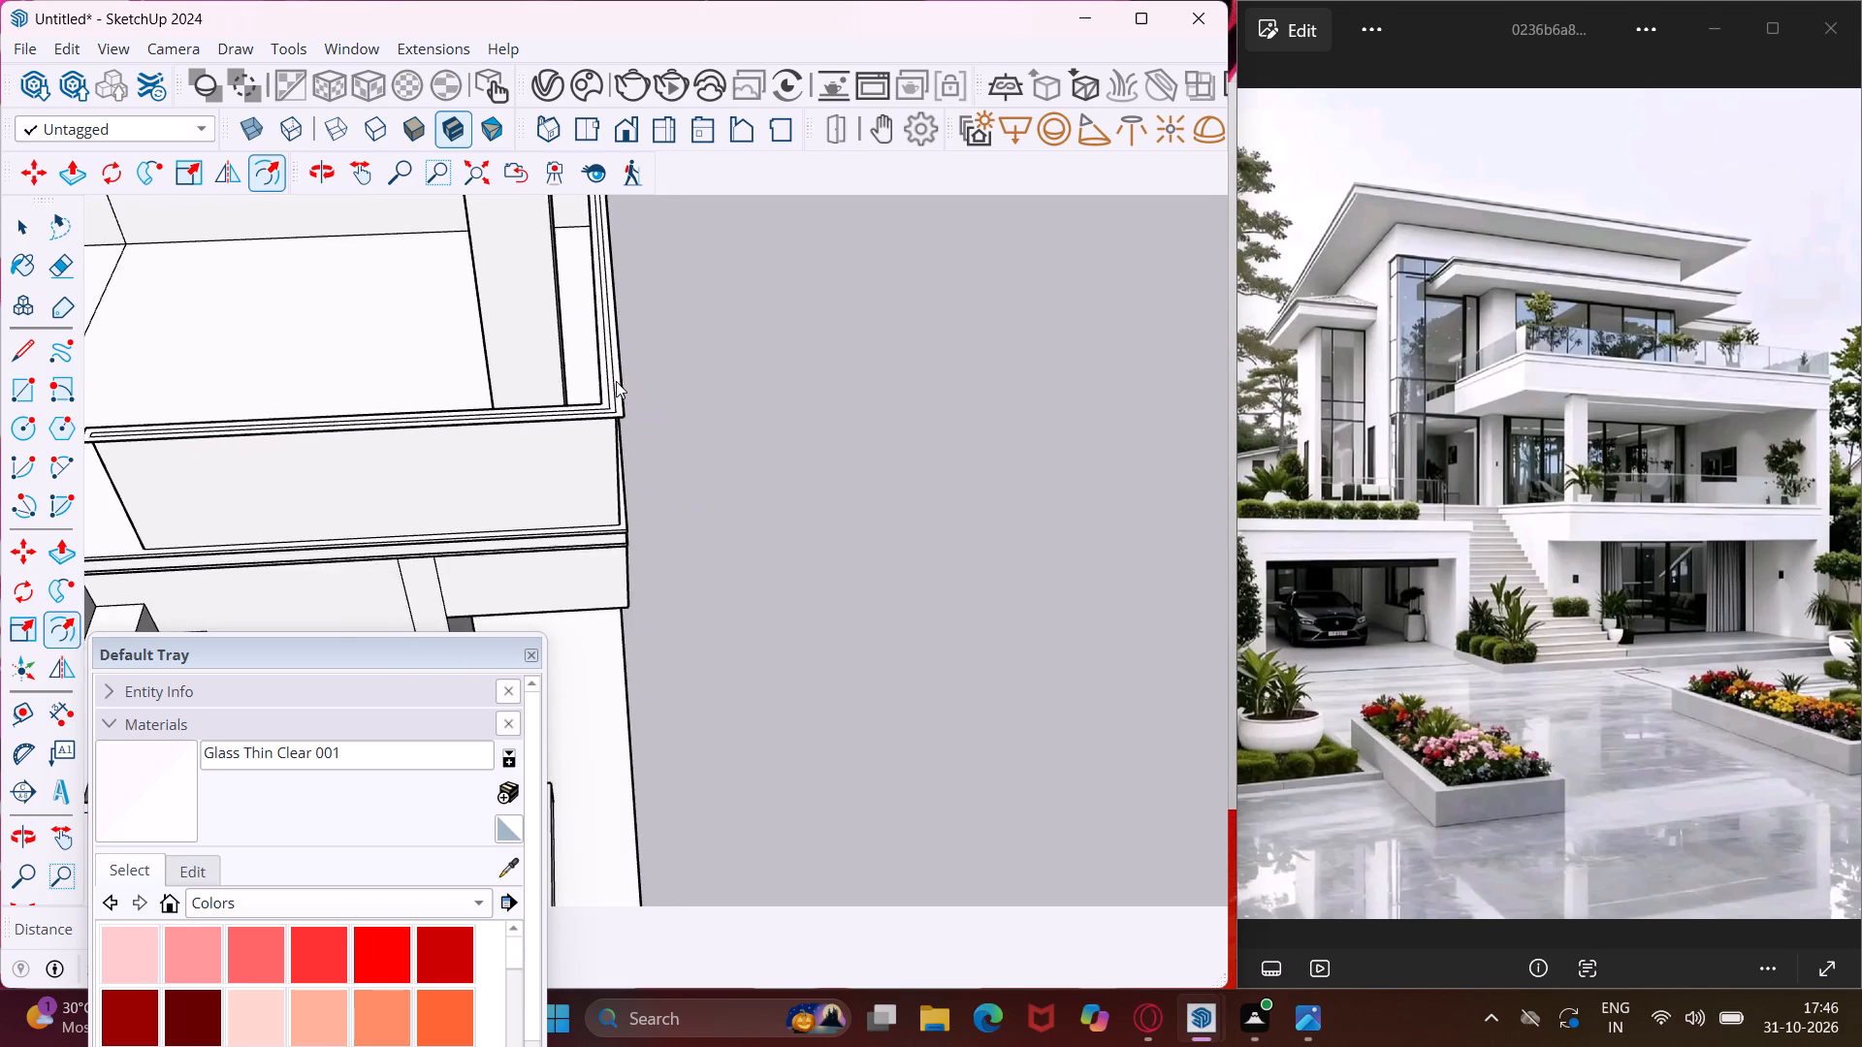
Offset the top face outline of the garage roof terrace railing so it overhangs both sides as a wider handrail.
scroll(616, 381, down, 11)
scroll(492, 562, up, 1)
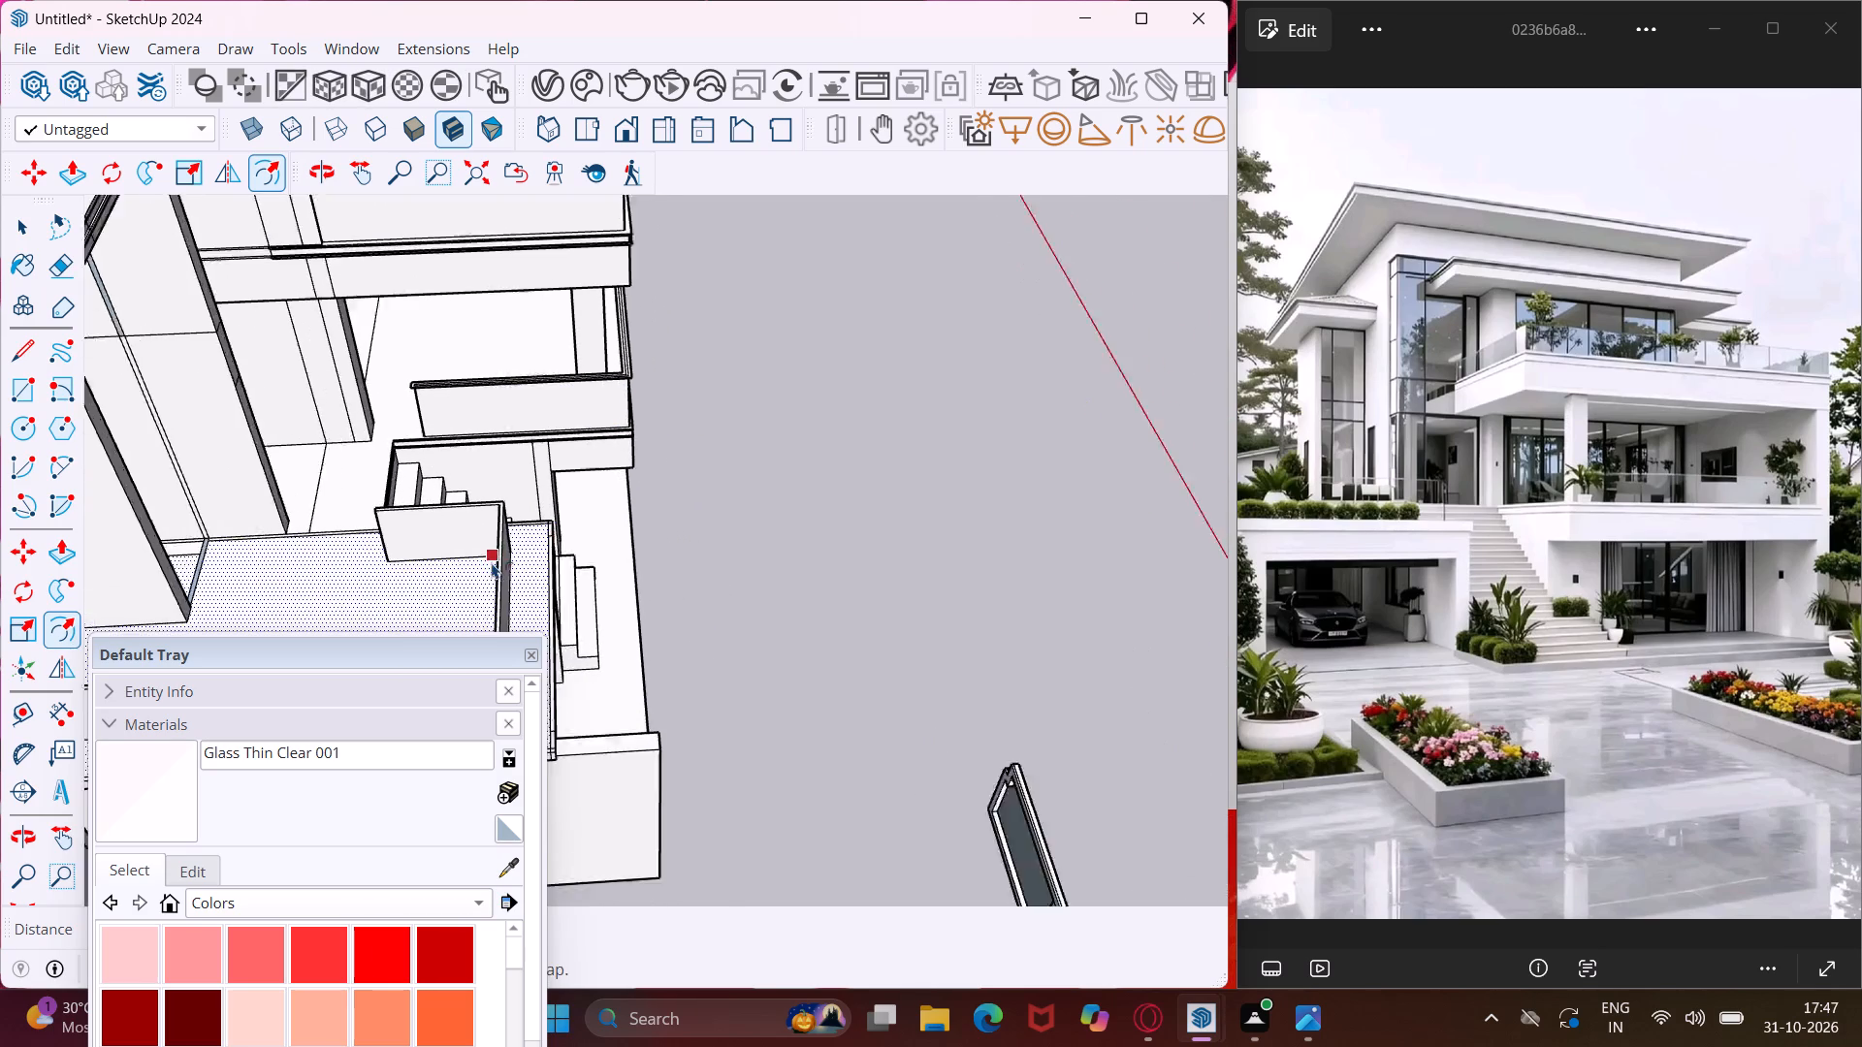
scroll(492, 562, up, 19)
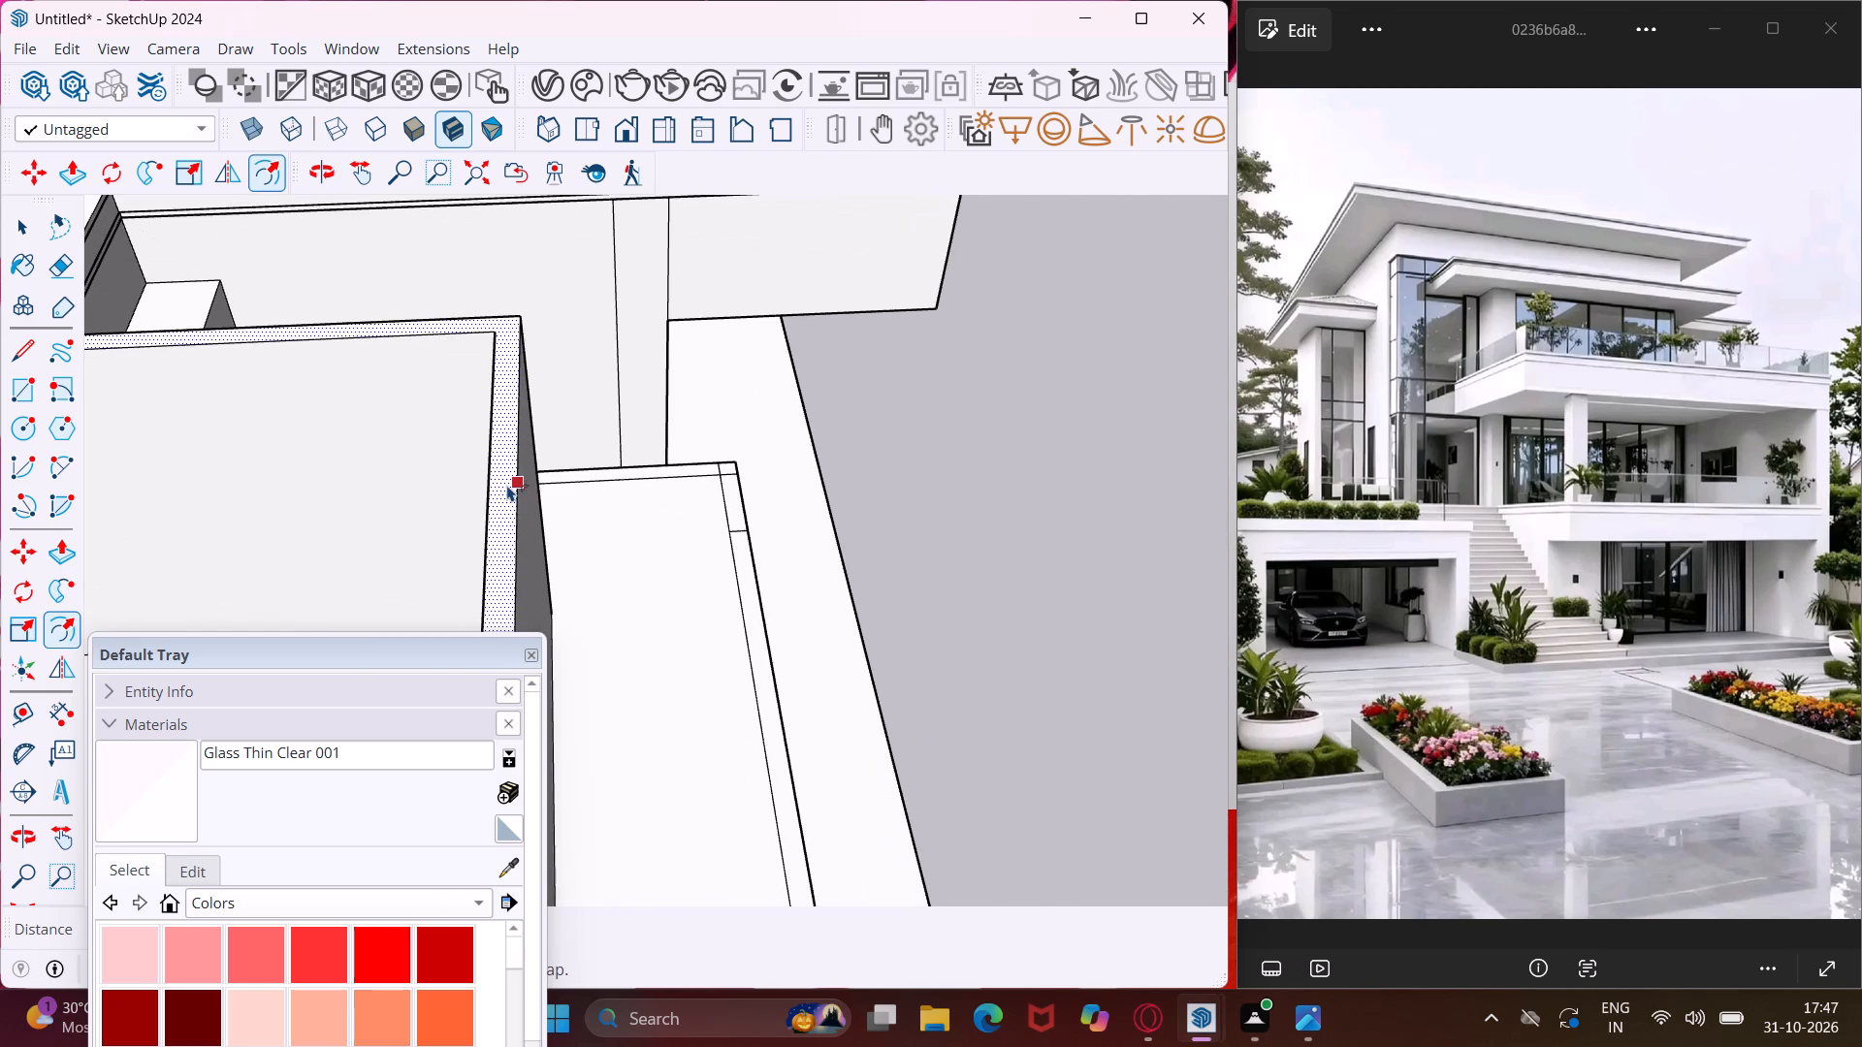
click(507, 485)
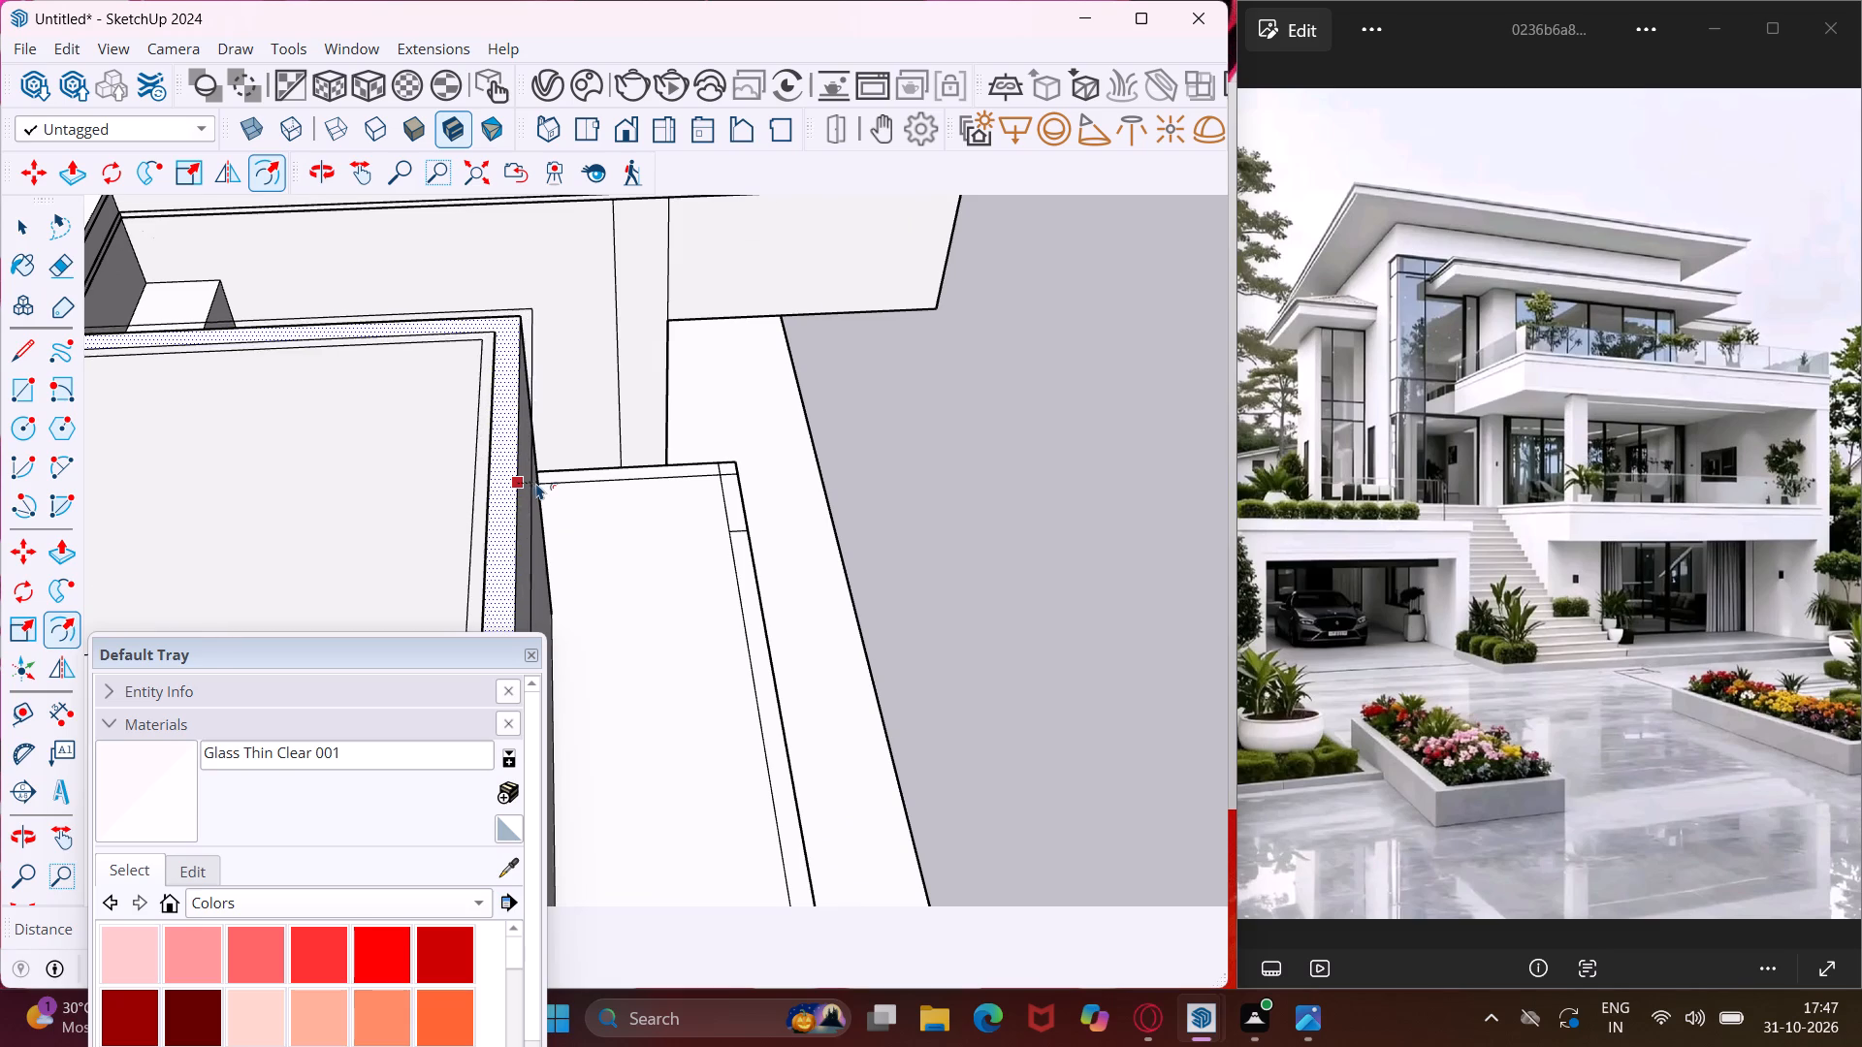
click(536, 483)
key(Escape)
key(space)
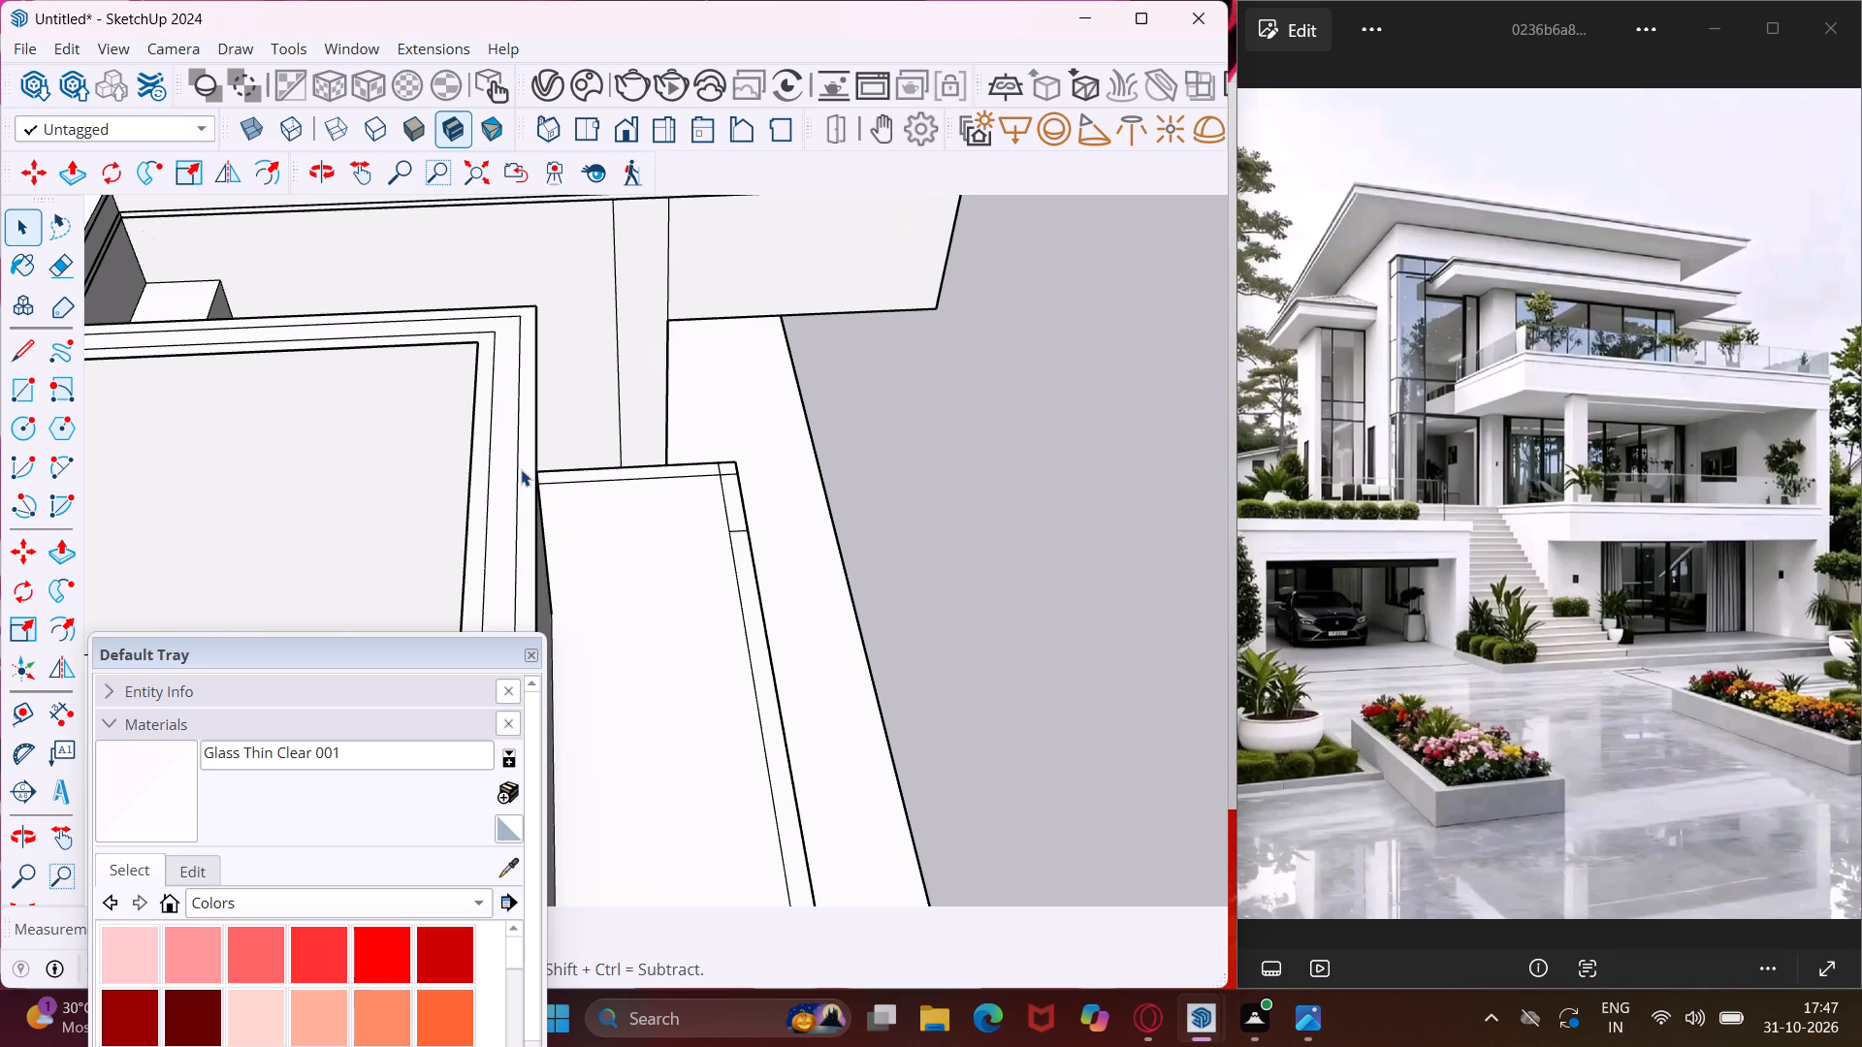
Raise the overhanging edges and the centre strip of the garage terrace handrail slightly, by the same amount, to give it thickness.
scroll(521, 468, down, 4)
scroll(496, 431, up, 9)
click(496, 430)
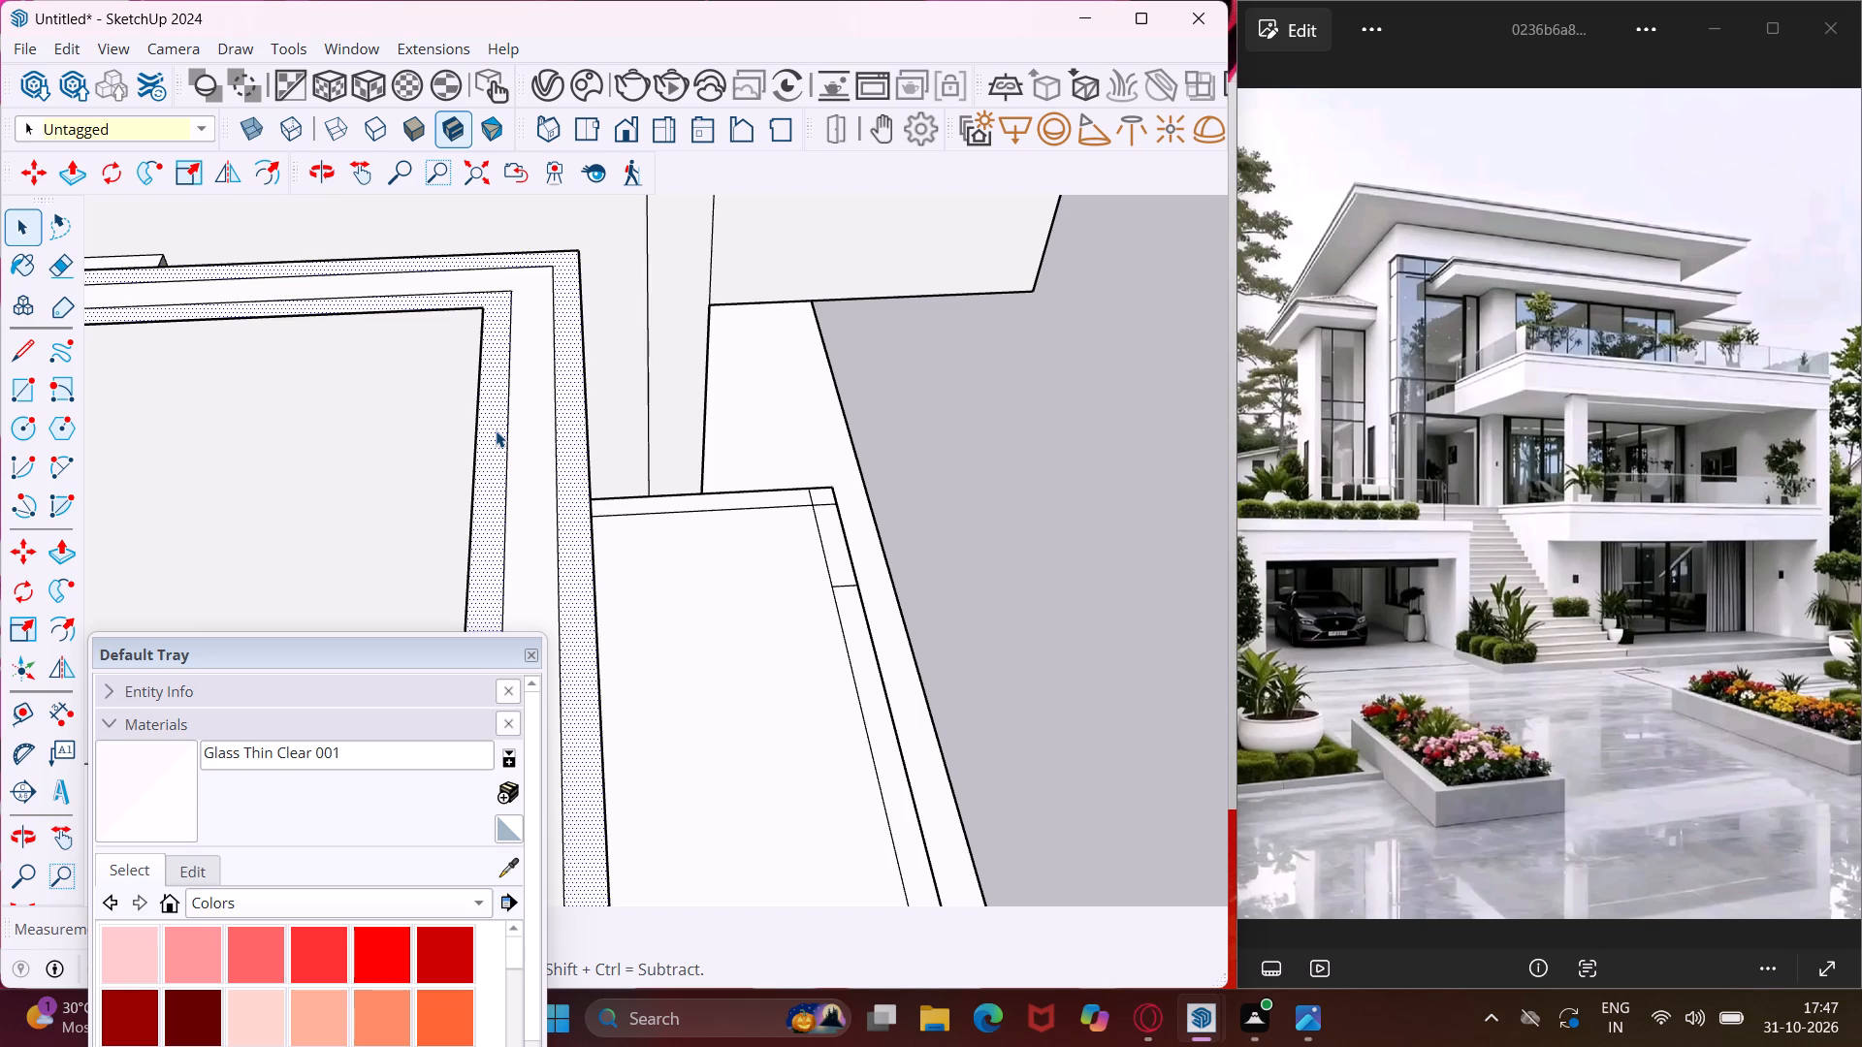
key(p)
click(496, 430)
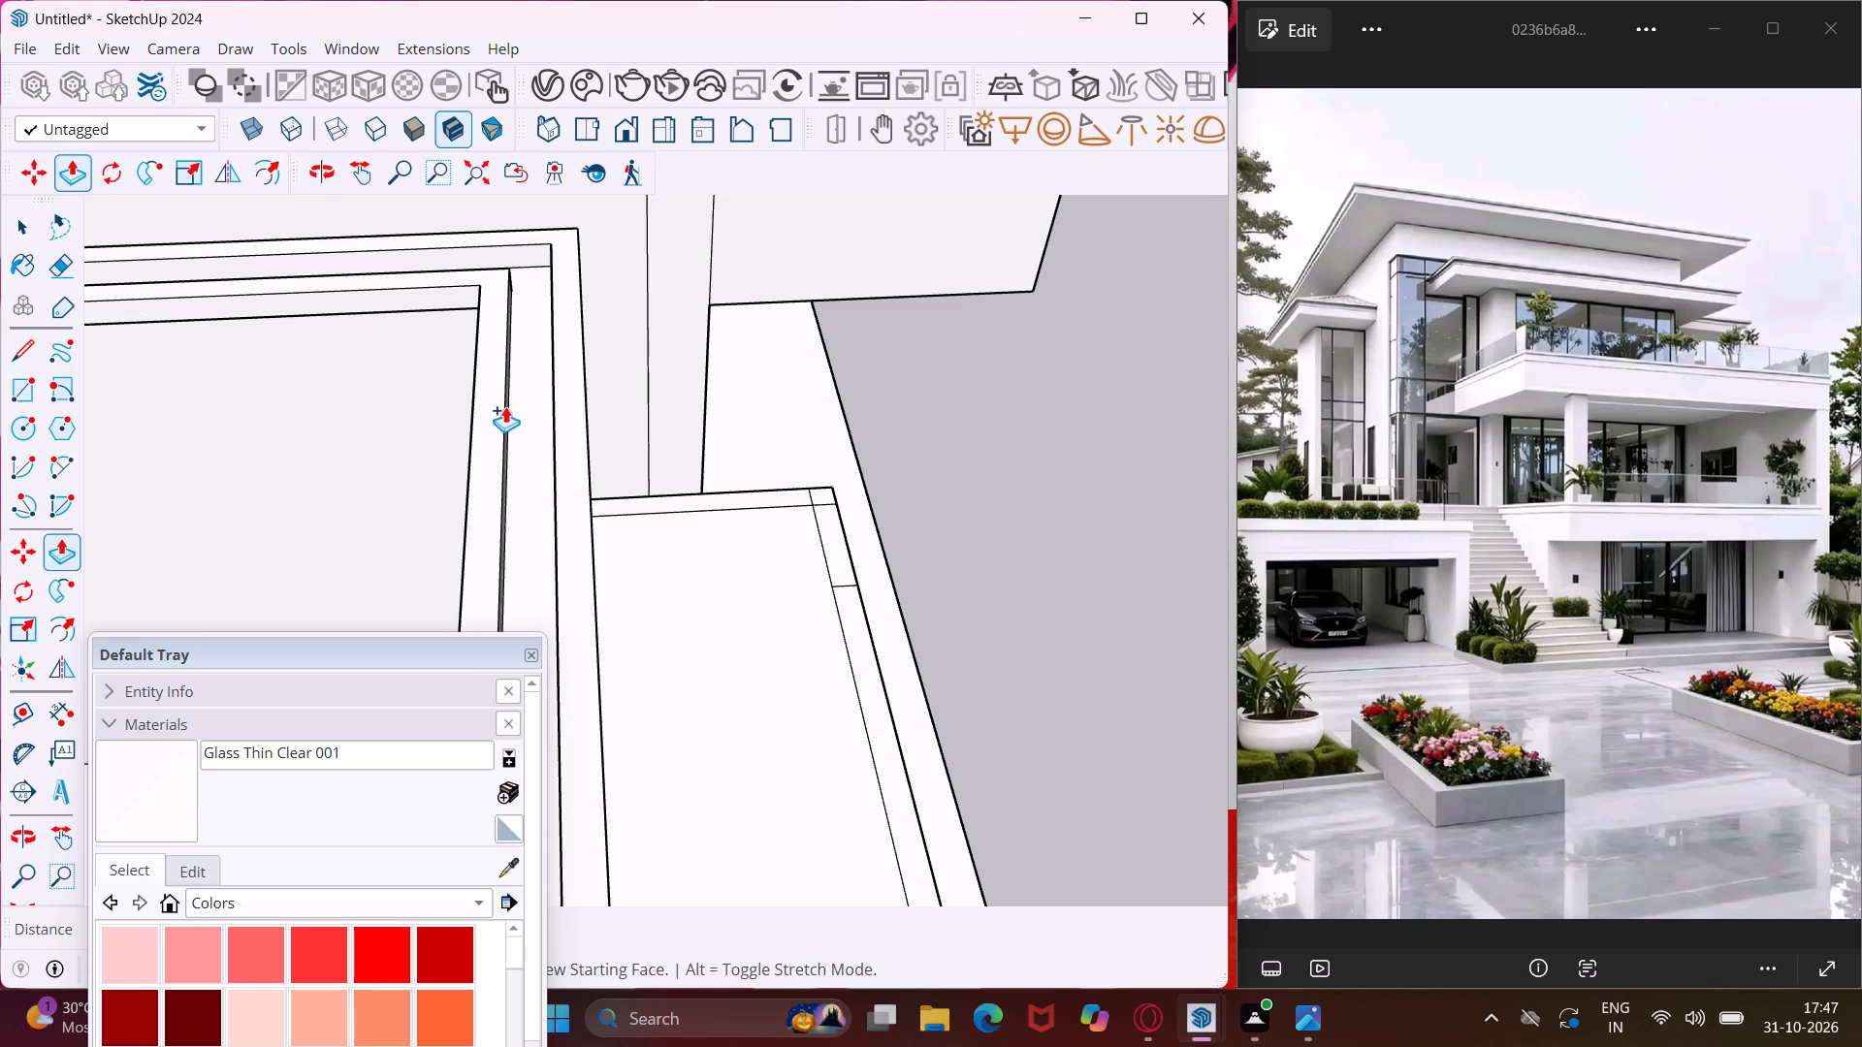
click(505, 406)
double_click(527, 429)
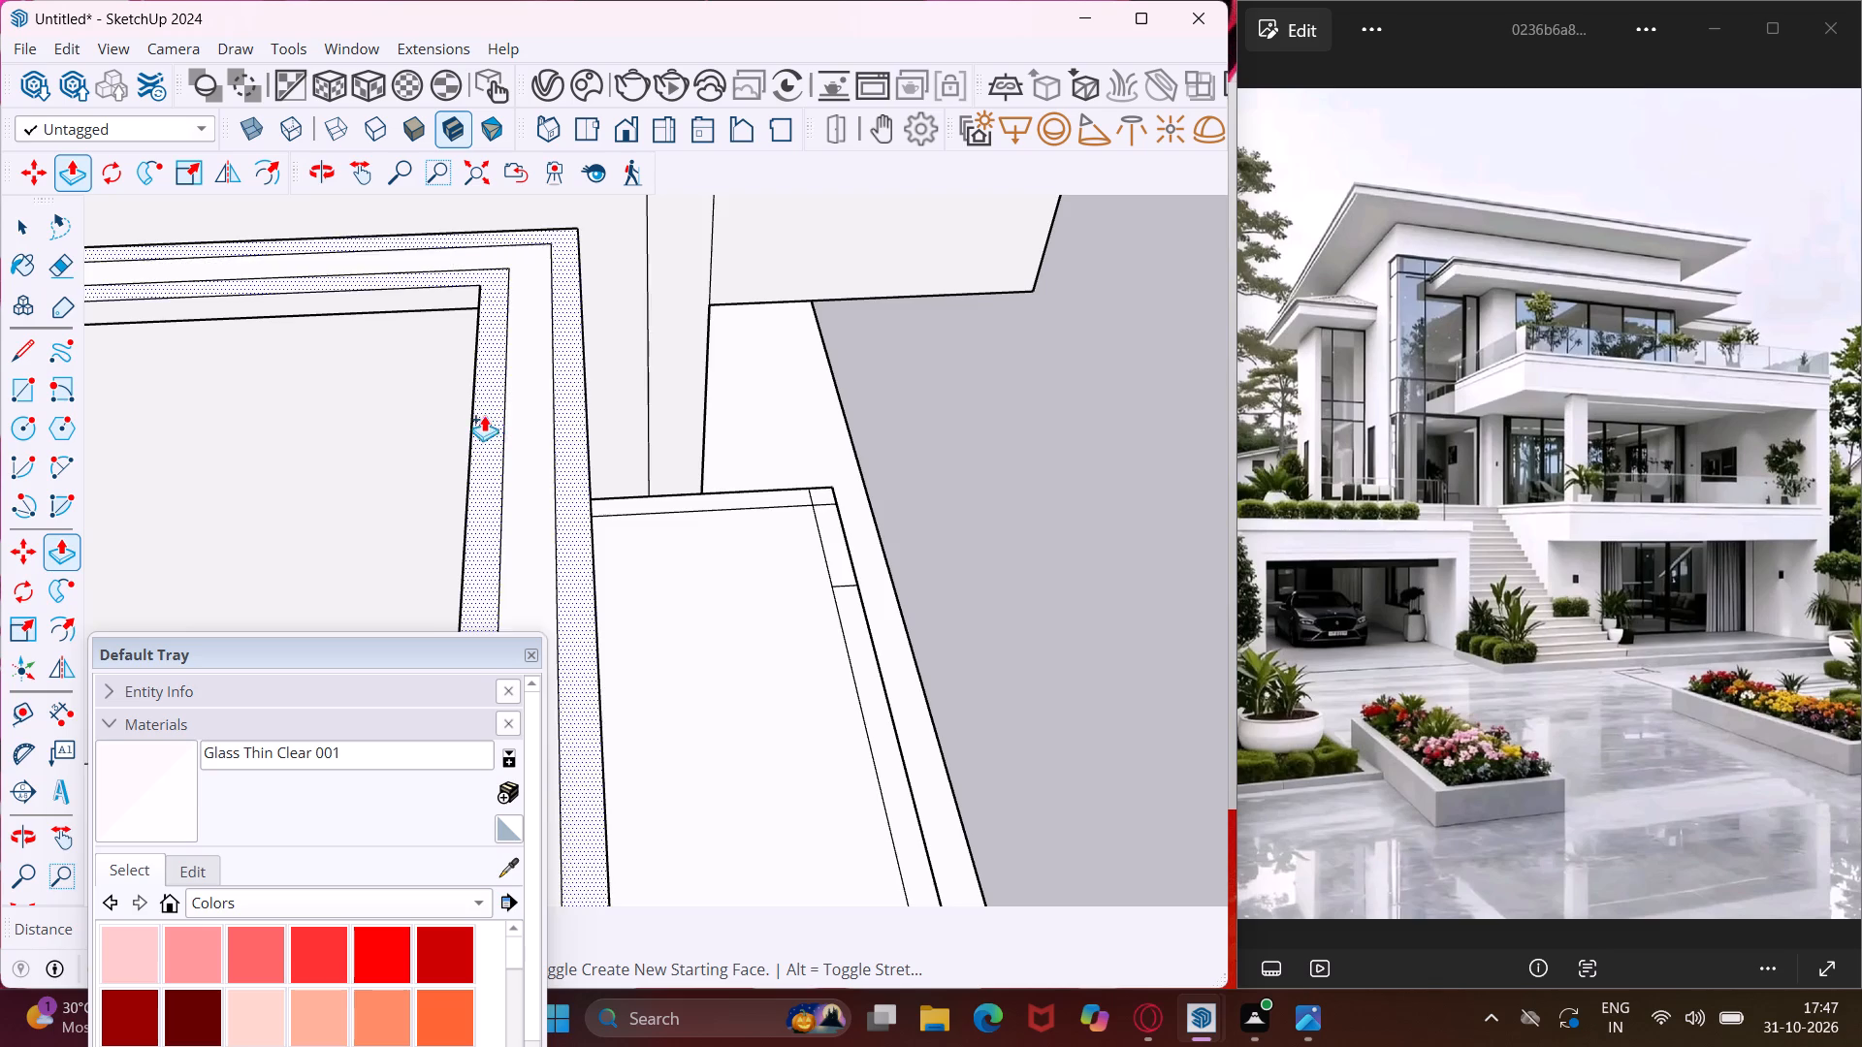
Repeat the same slight raise on the overhanging edges and centre strip of the middle terrace handrail.
scroll(481, 414, down, 16)
scroll(502, 426, down, 6)
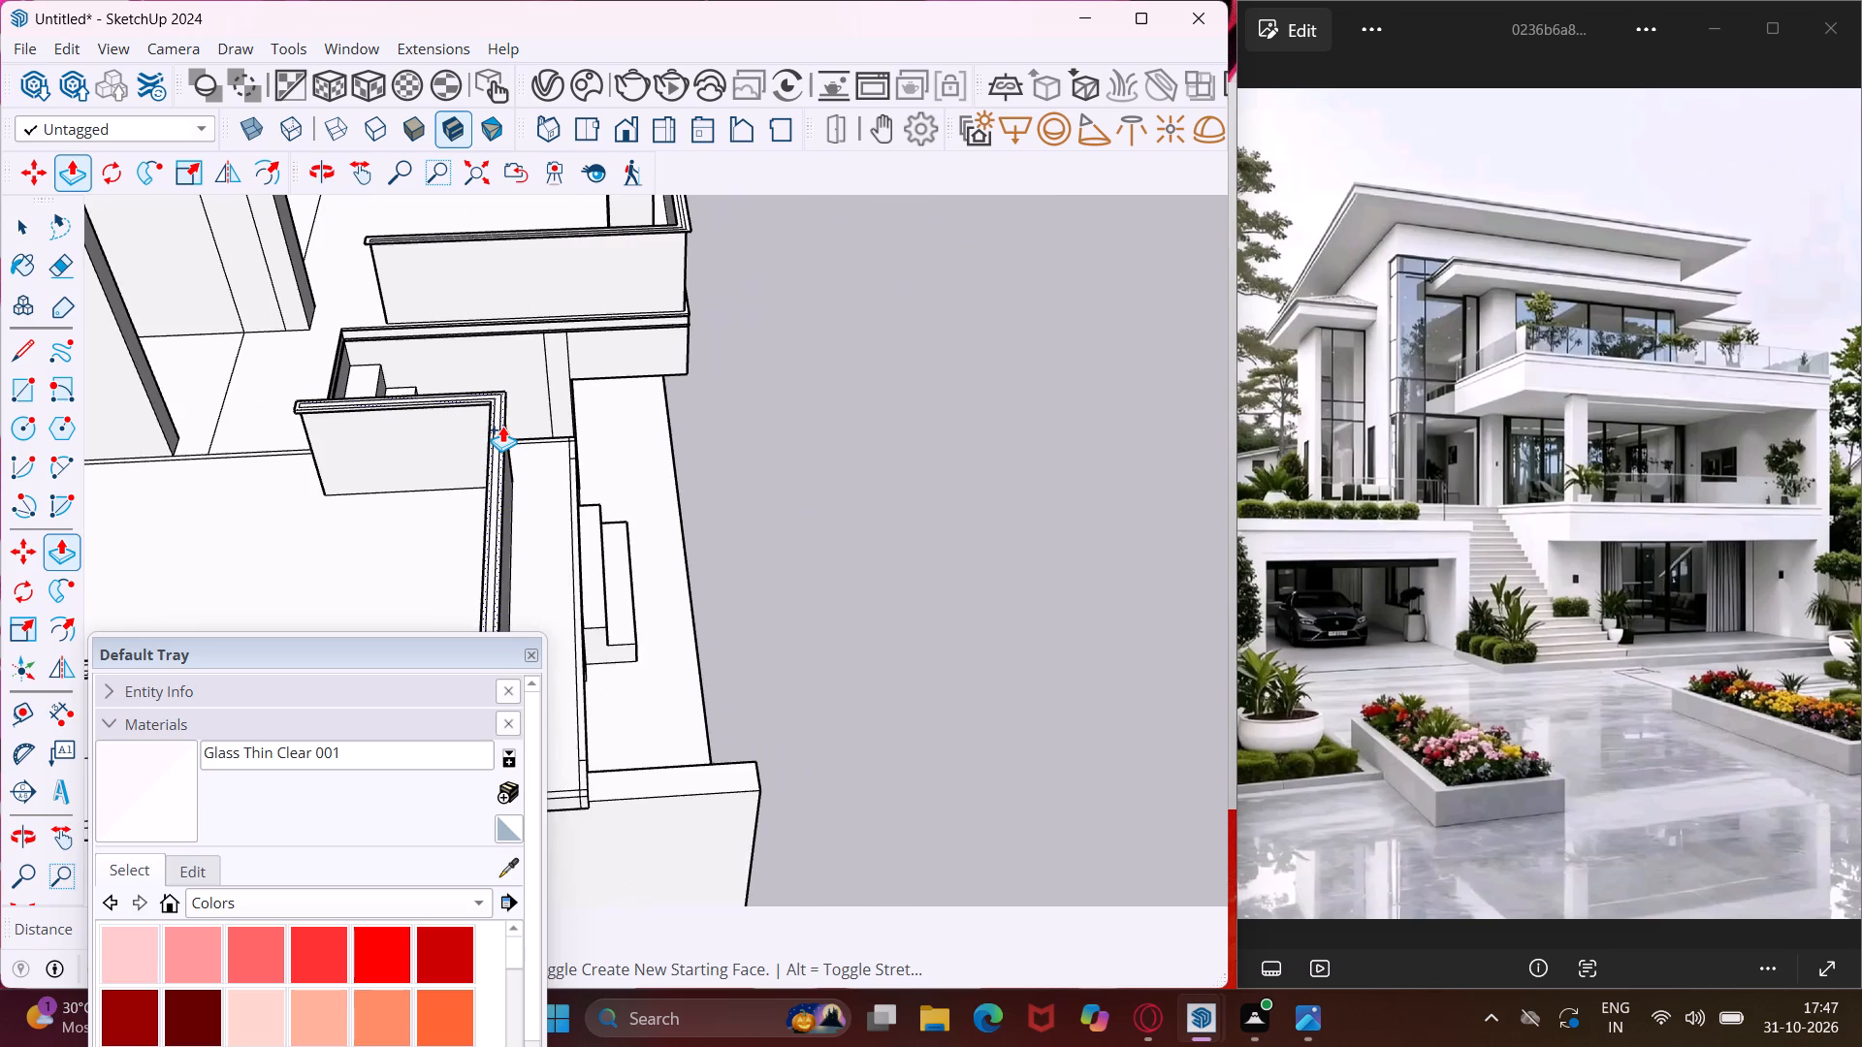
scroll(503, 427, down, 3)
scroll(648, 251, up, 10)
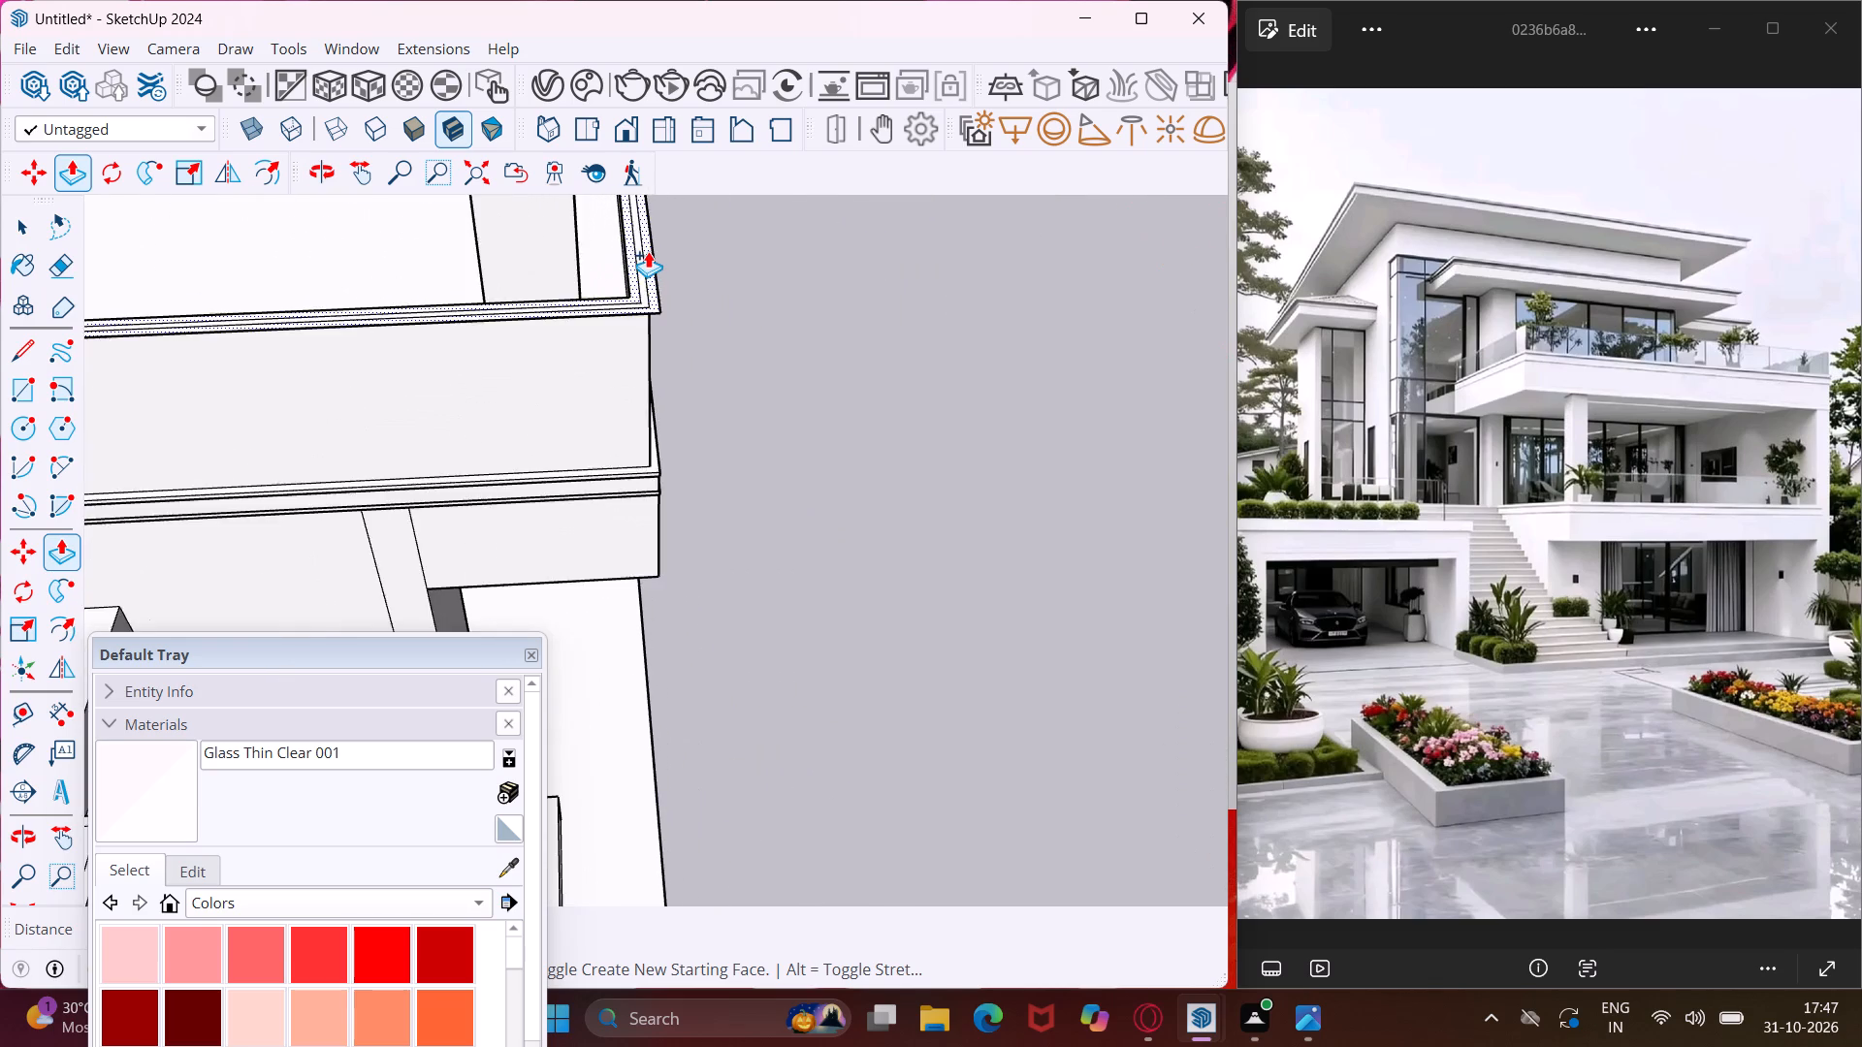
scroll(648, 251, up, 10)
double_click(655, 293)
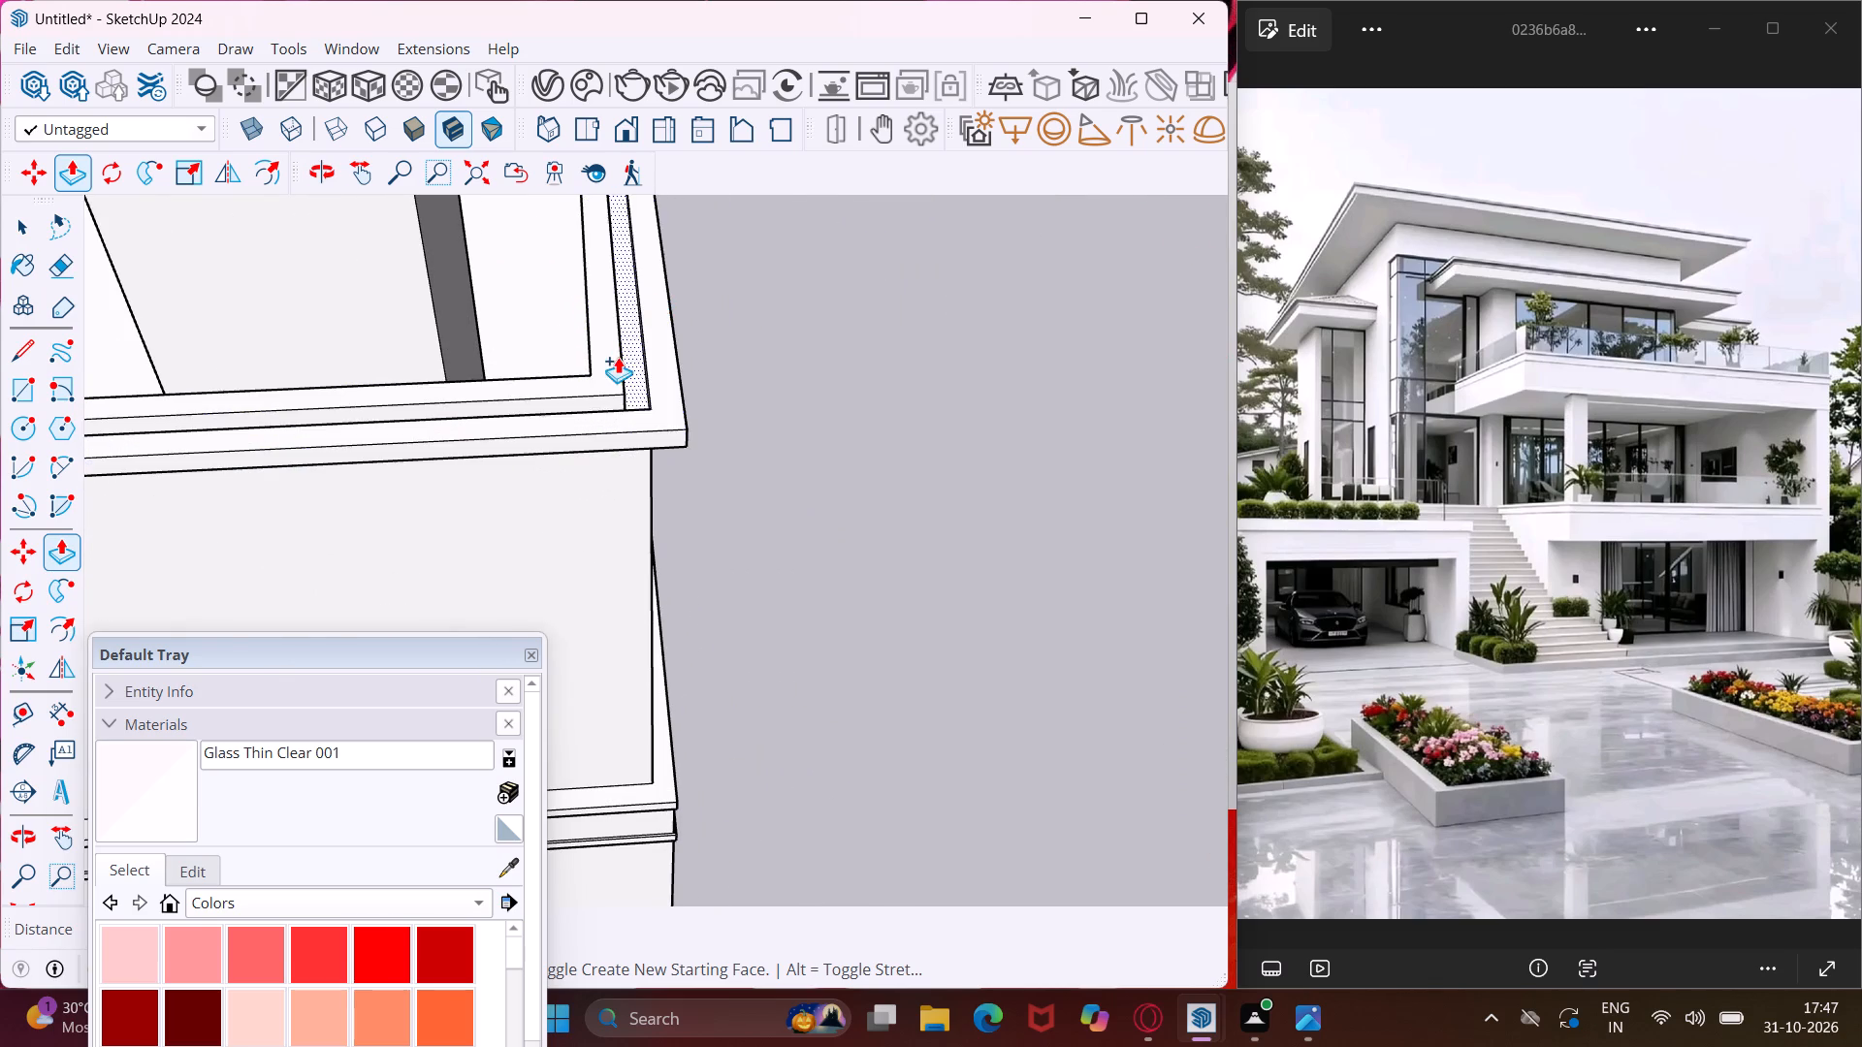
scroll(618, 361, up, 8)
double_click(639, 380)
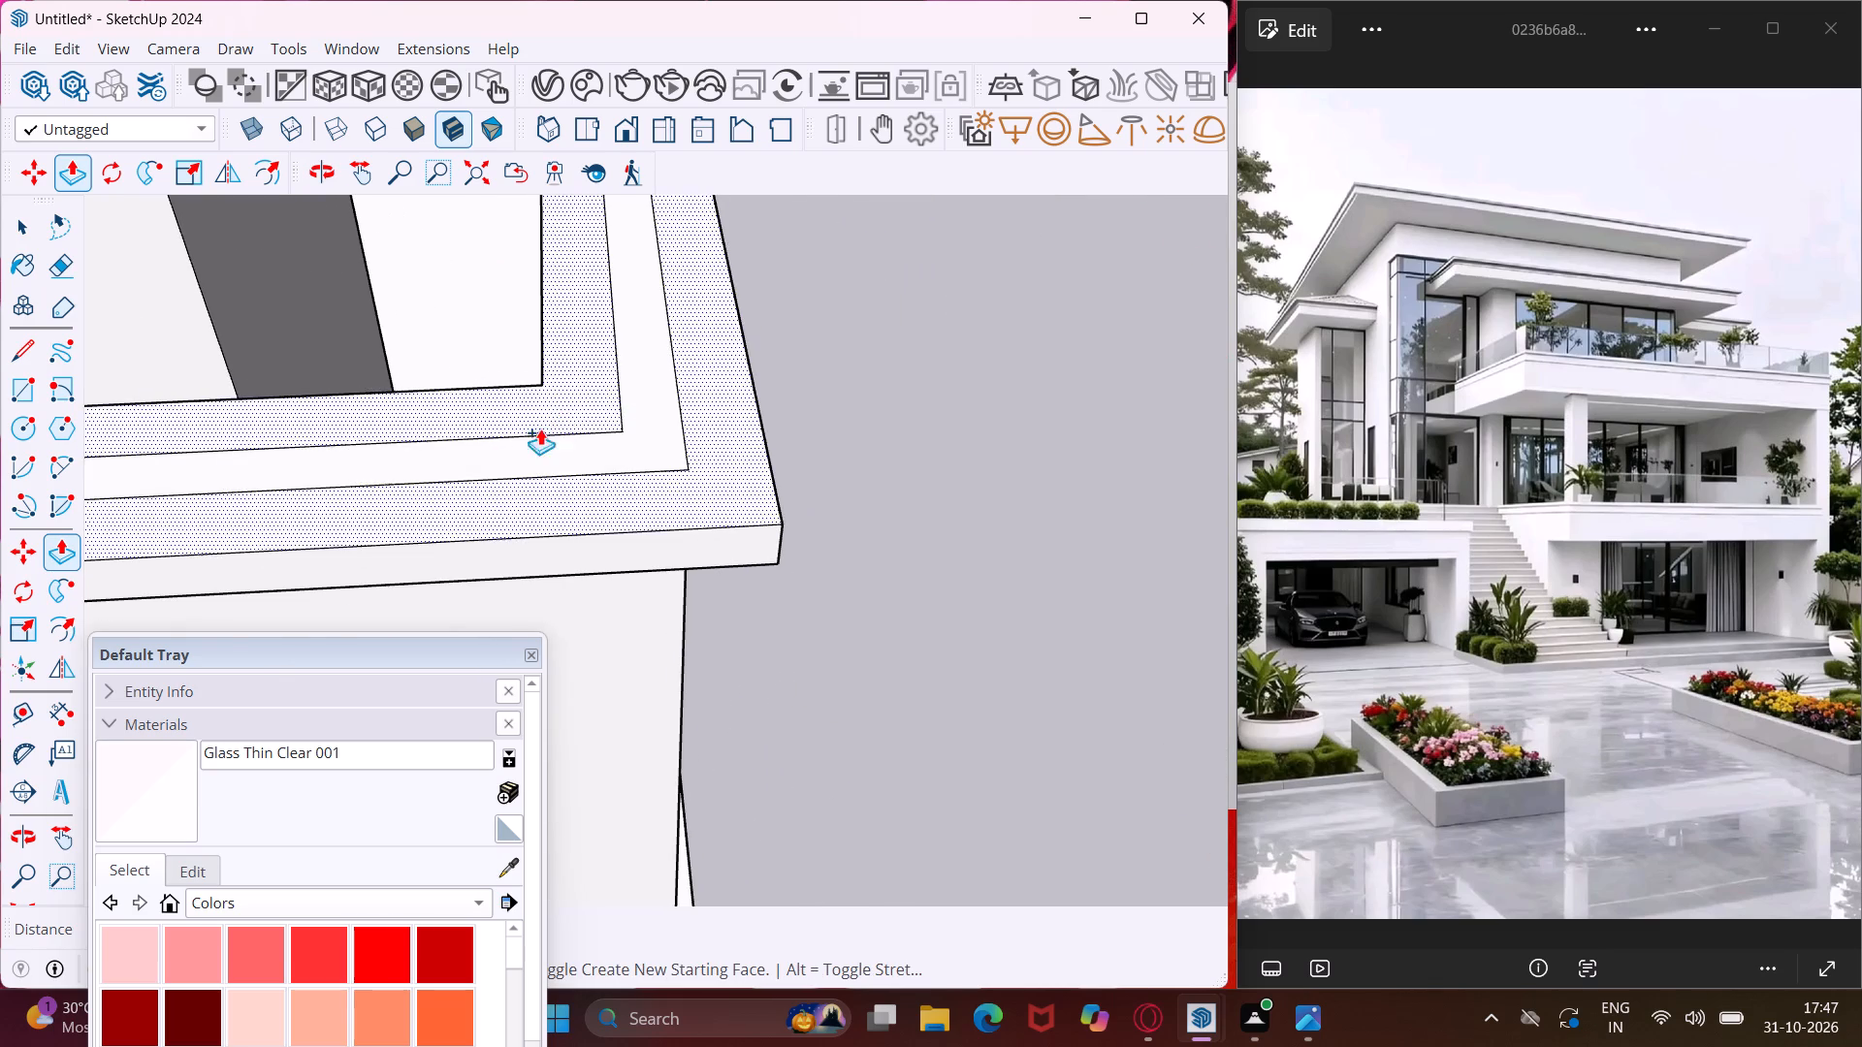
Repeat the same slight raise on the overhanging edges and centre strip of the upper terrace handrail.
scroll(538, 431, down, 19)
scroll(535, 461, down, 10)
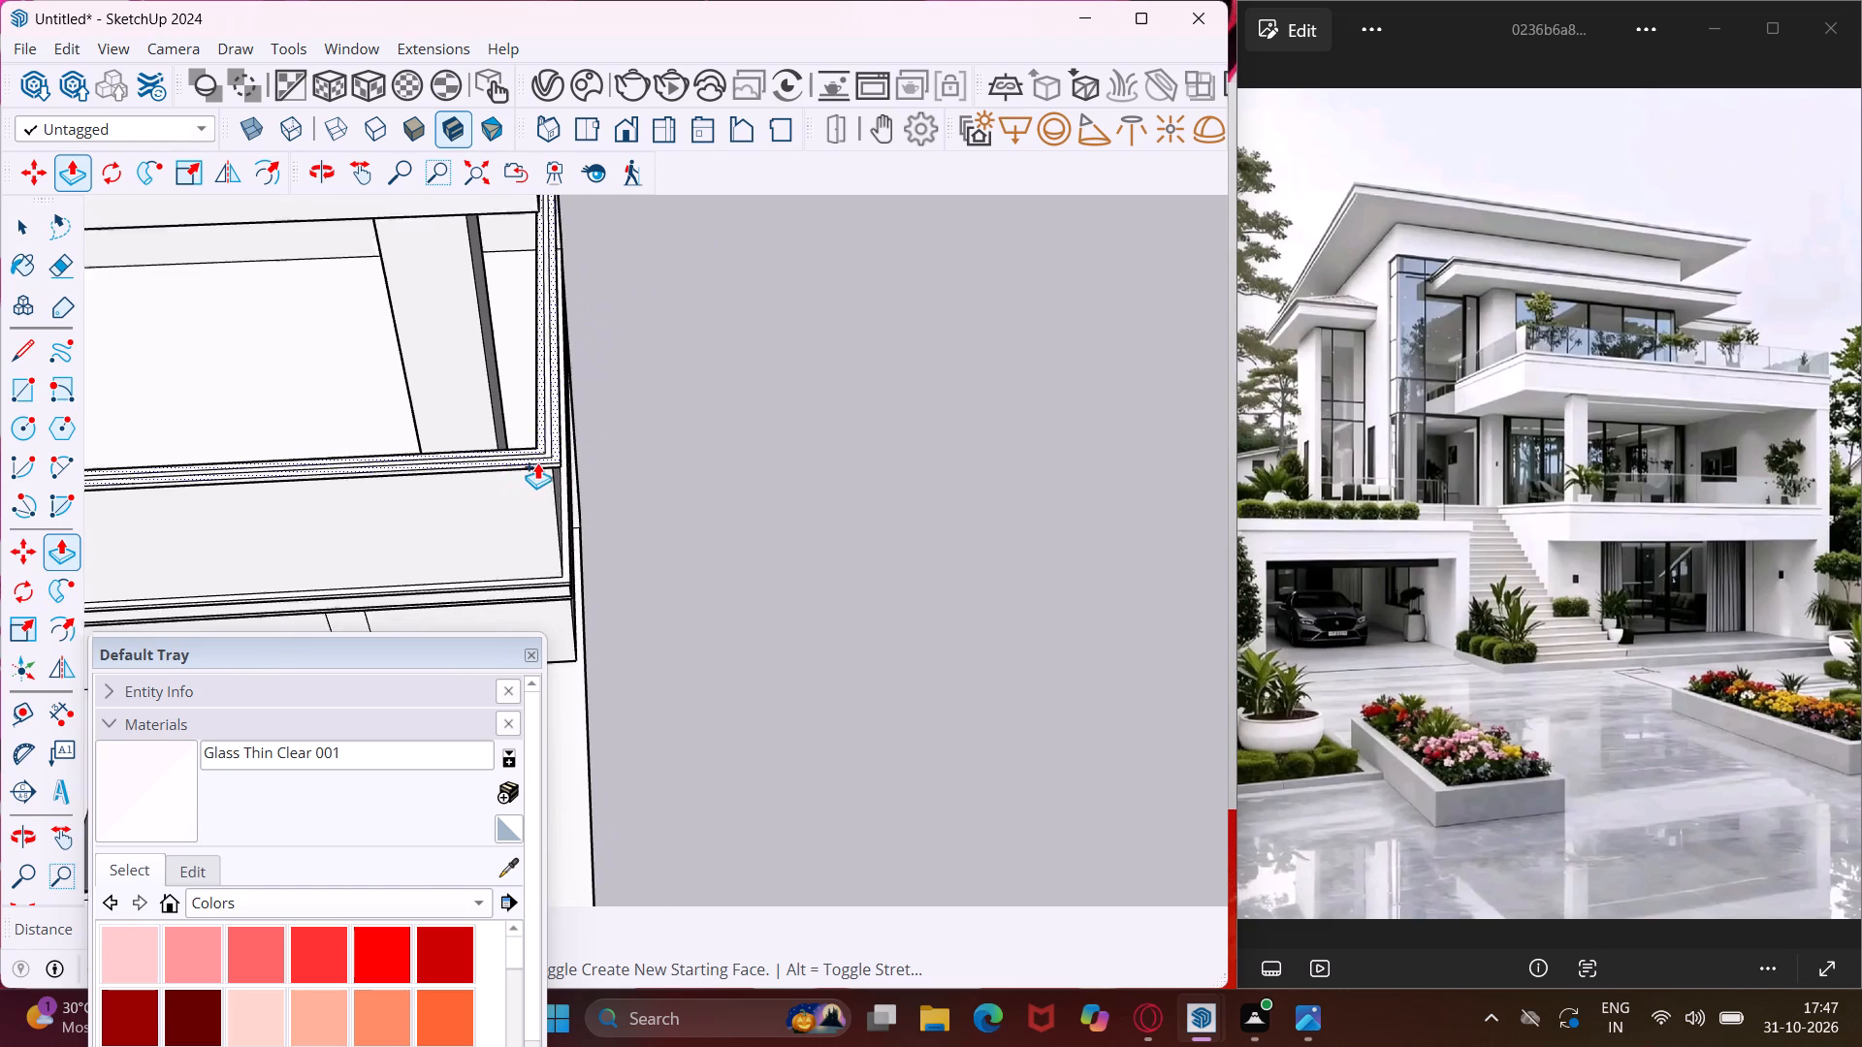
scroll(537, 462, down, 11)
scroll(528, 300, up, 5)
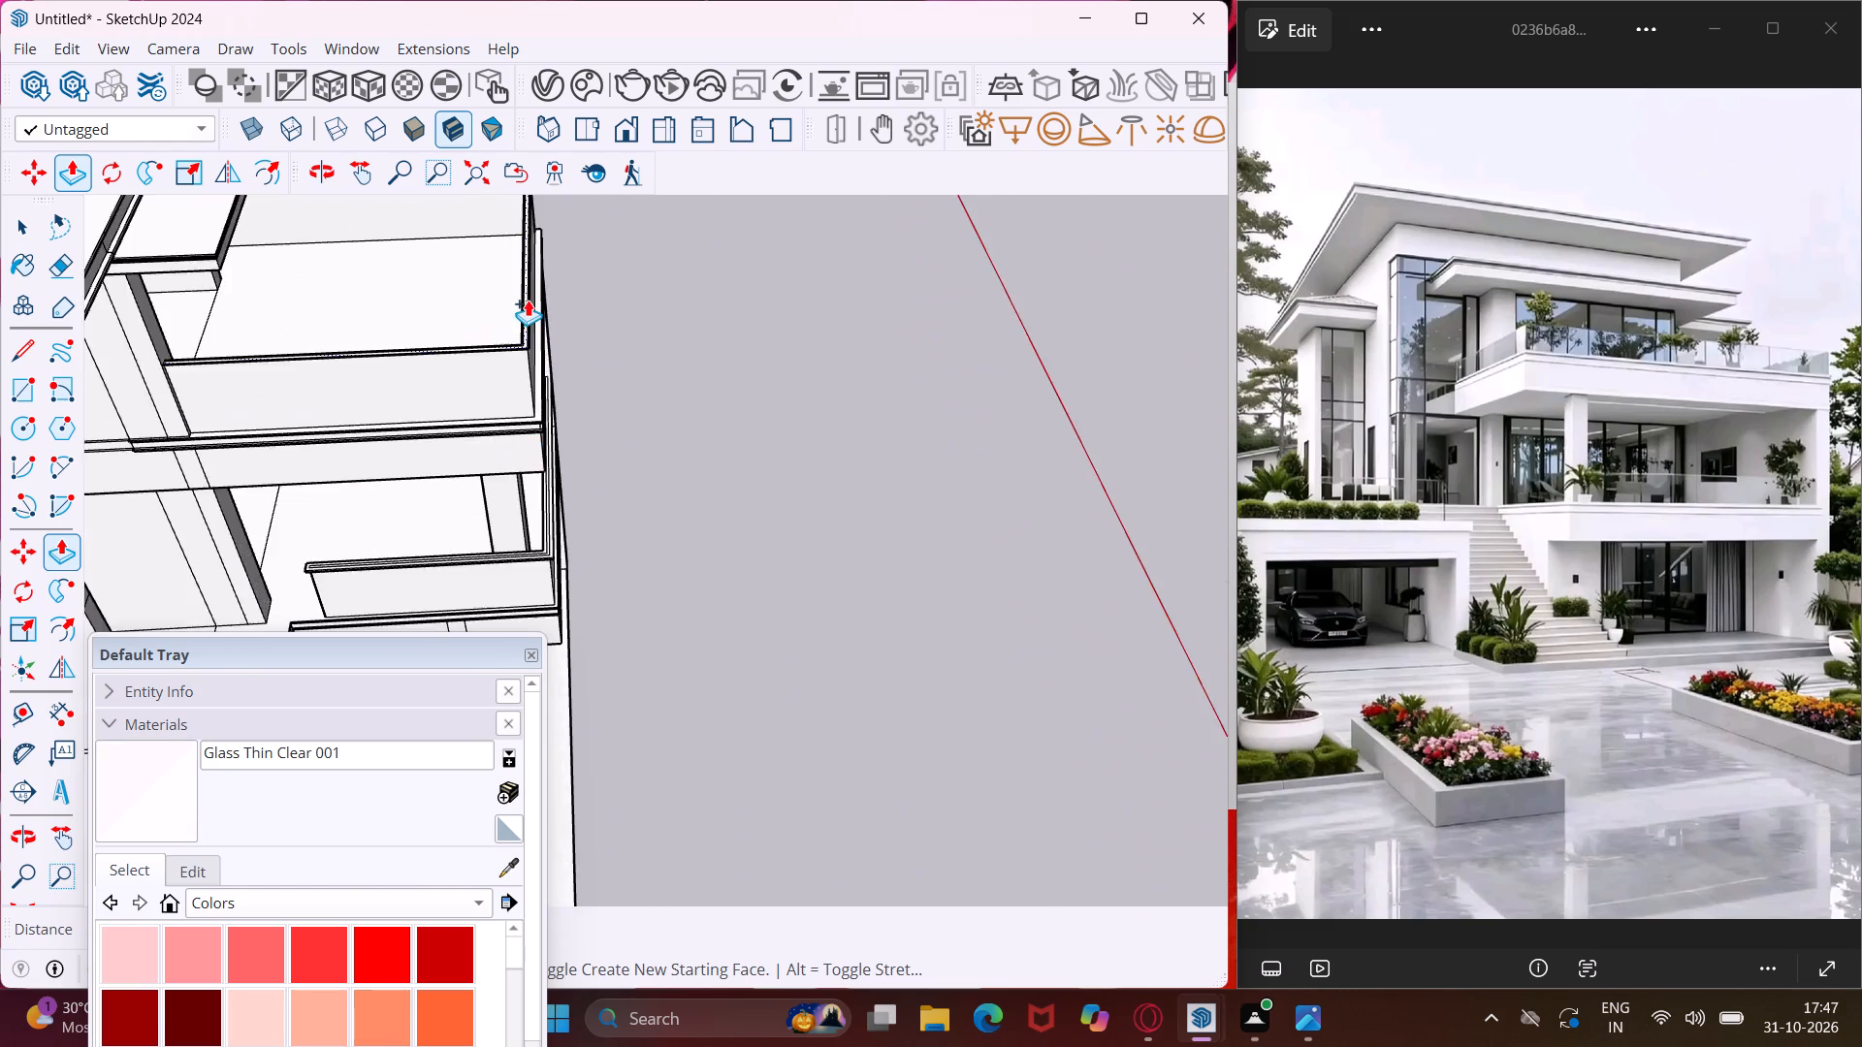
scroll(528, 300, up, 16)
scroll(527, 354, up, 11)
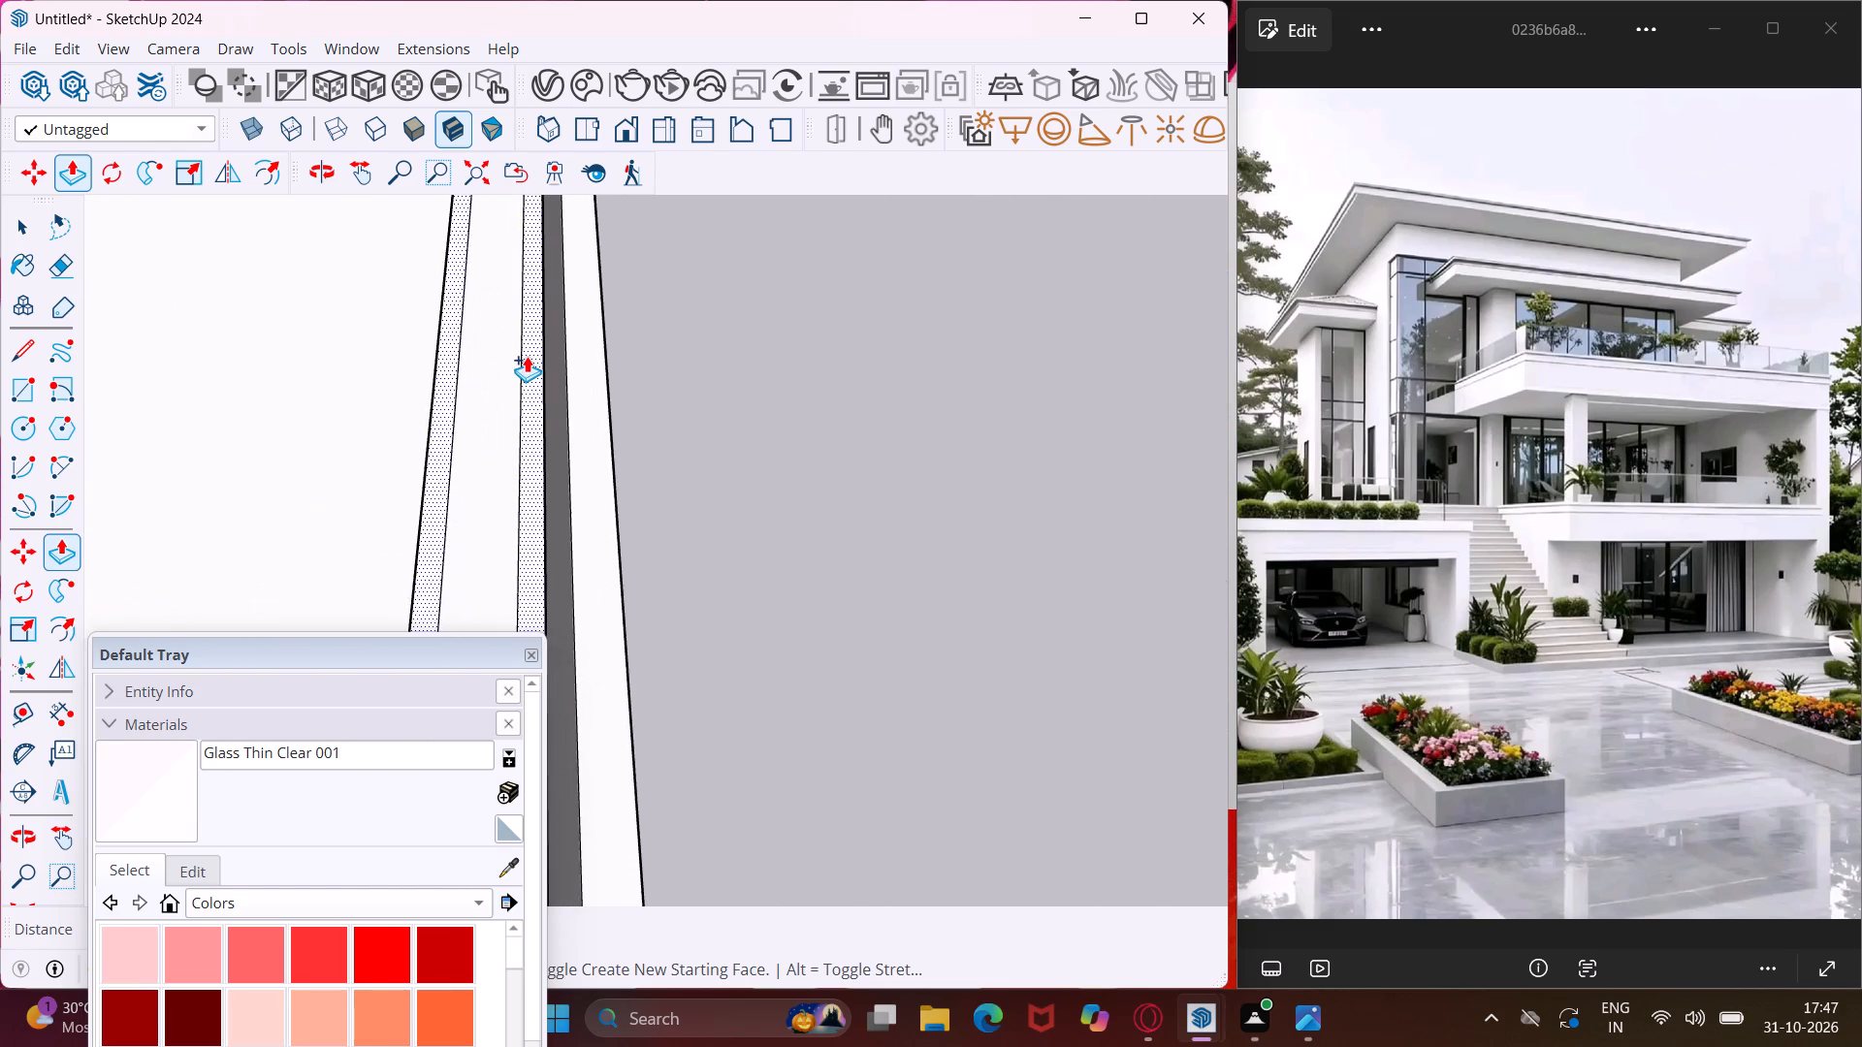
scroll(527, 356, up, 3)
double_click(527, 356)
double_click(487, 400)
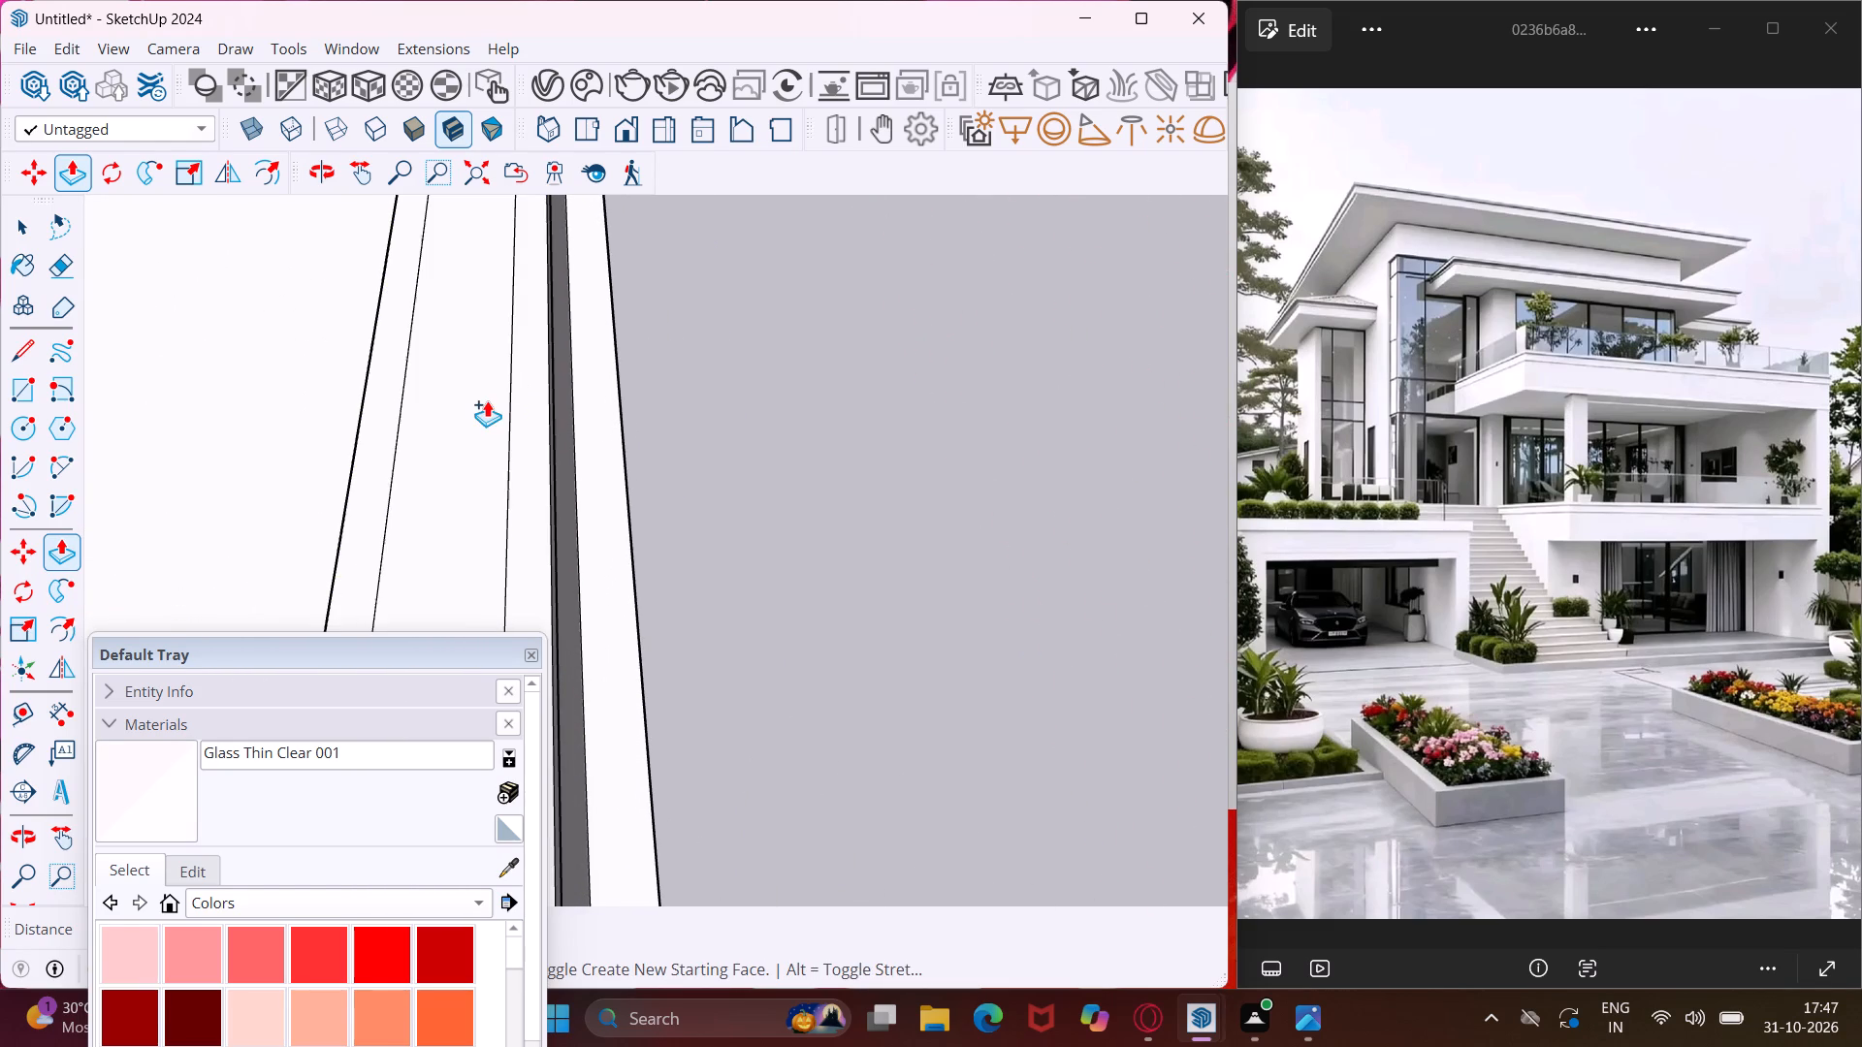
scroll(480, 402, down, 17)
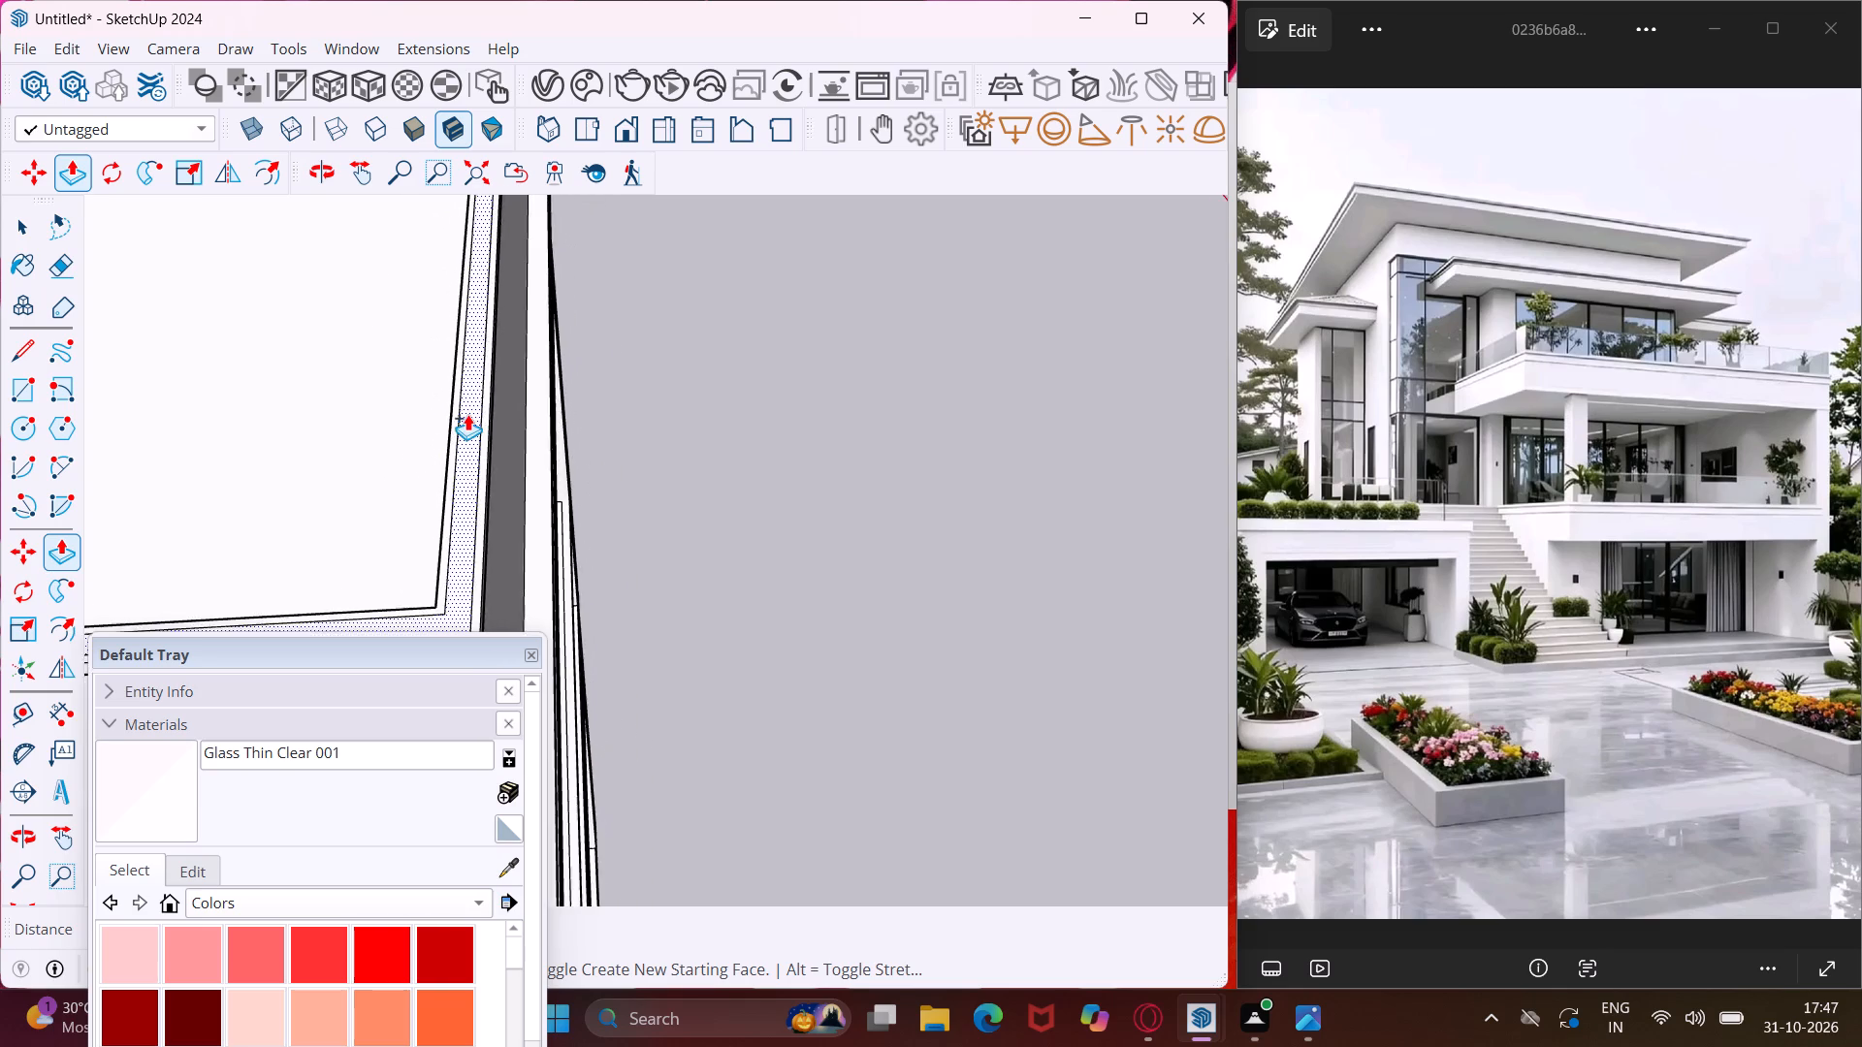
scroll(467, 414, down, 11)
key(Escape)
key(space)
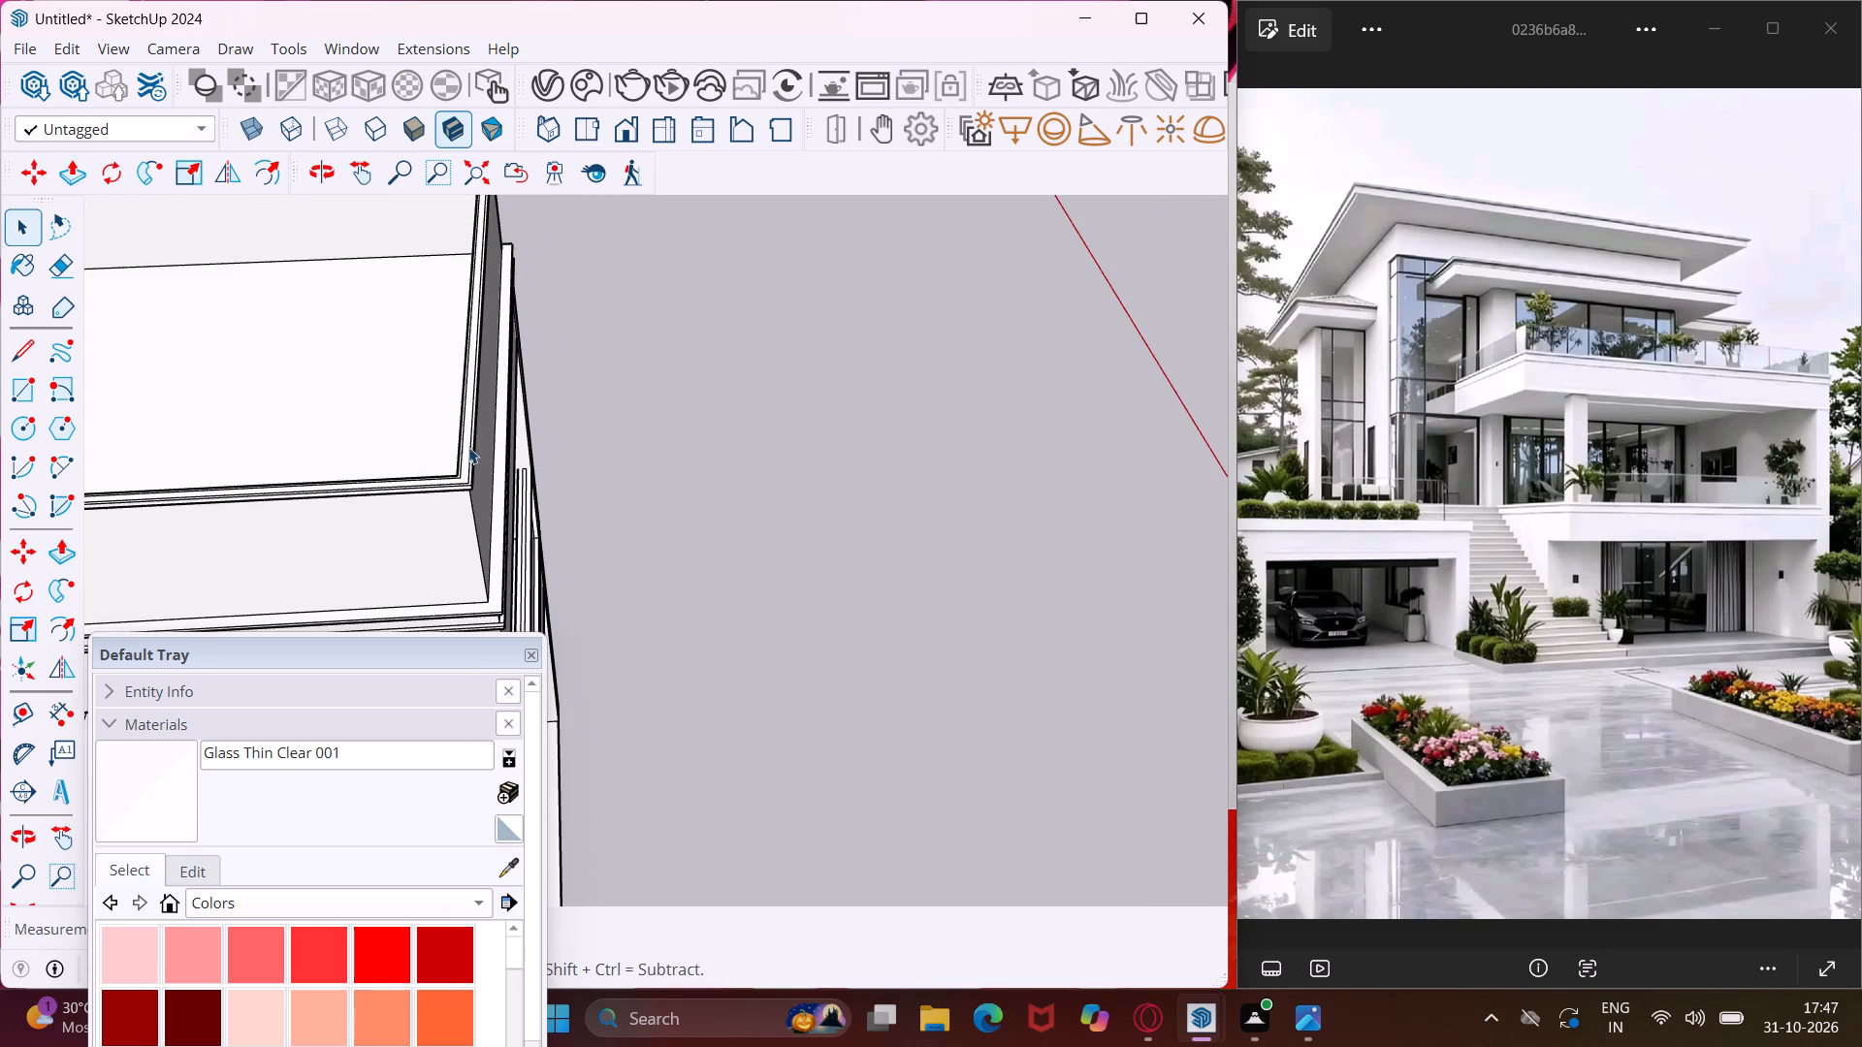
Copy the top face of the small projecting slab below the main roof downward three times, dividing its edge faces into horizontal bands.
scroll(508, 466, down, 11)
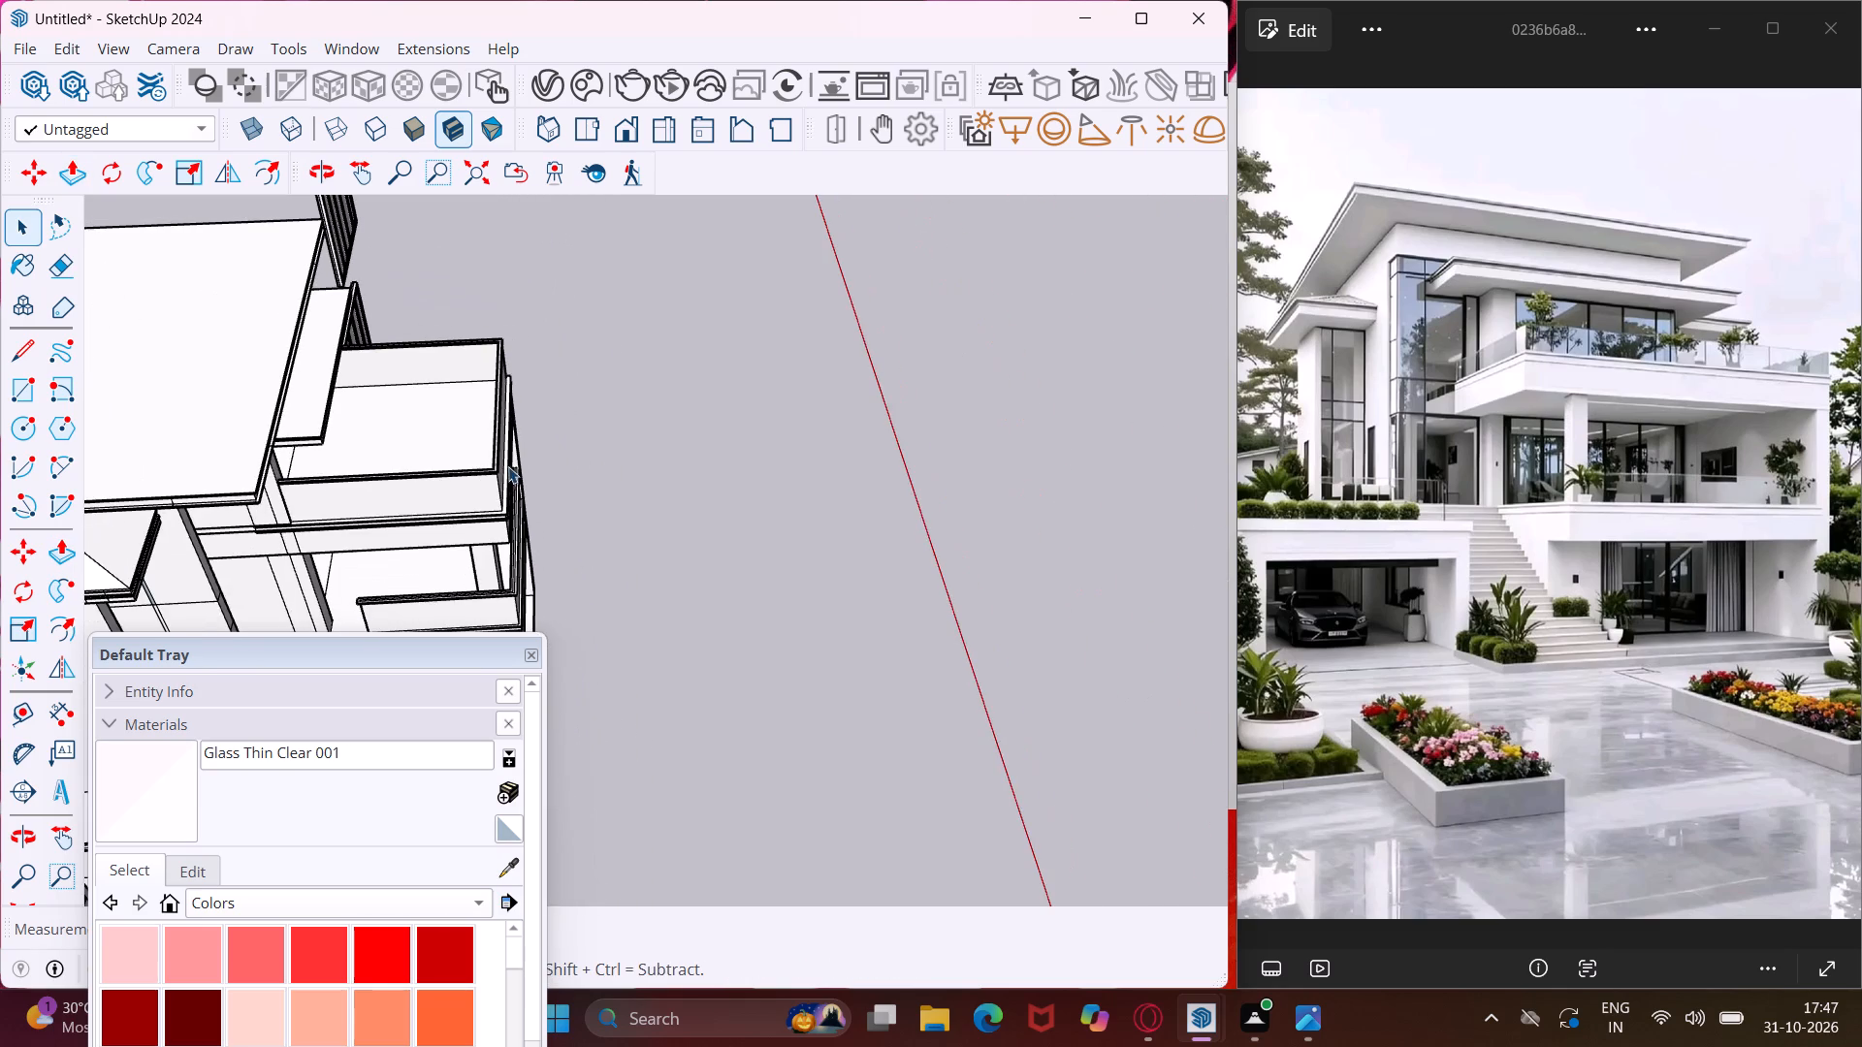
middle_drag(508, 466, 75, 321)
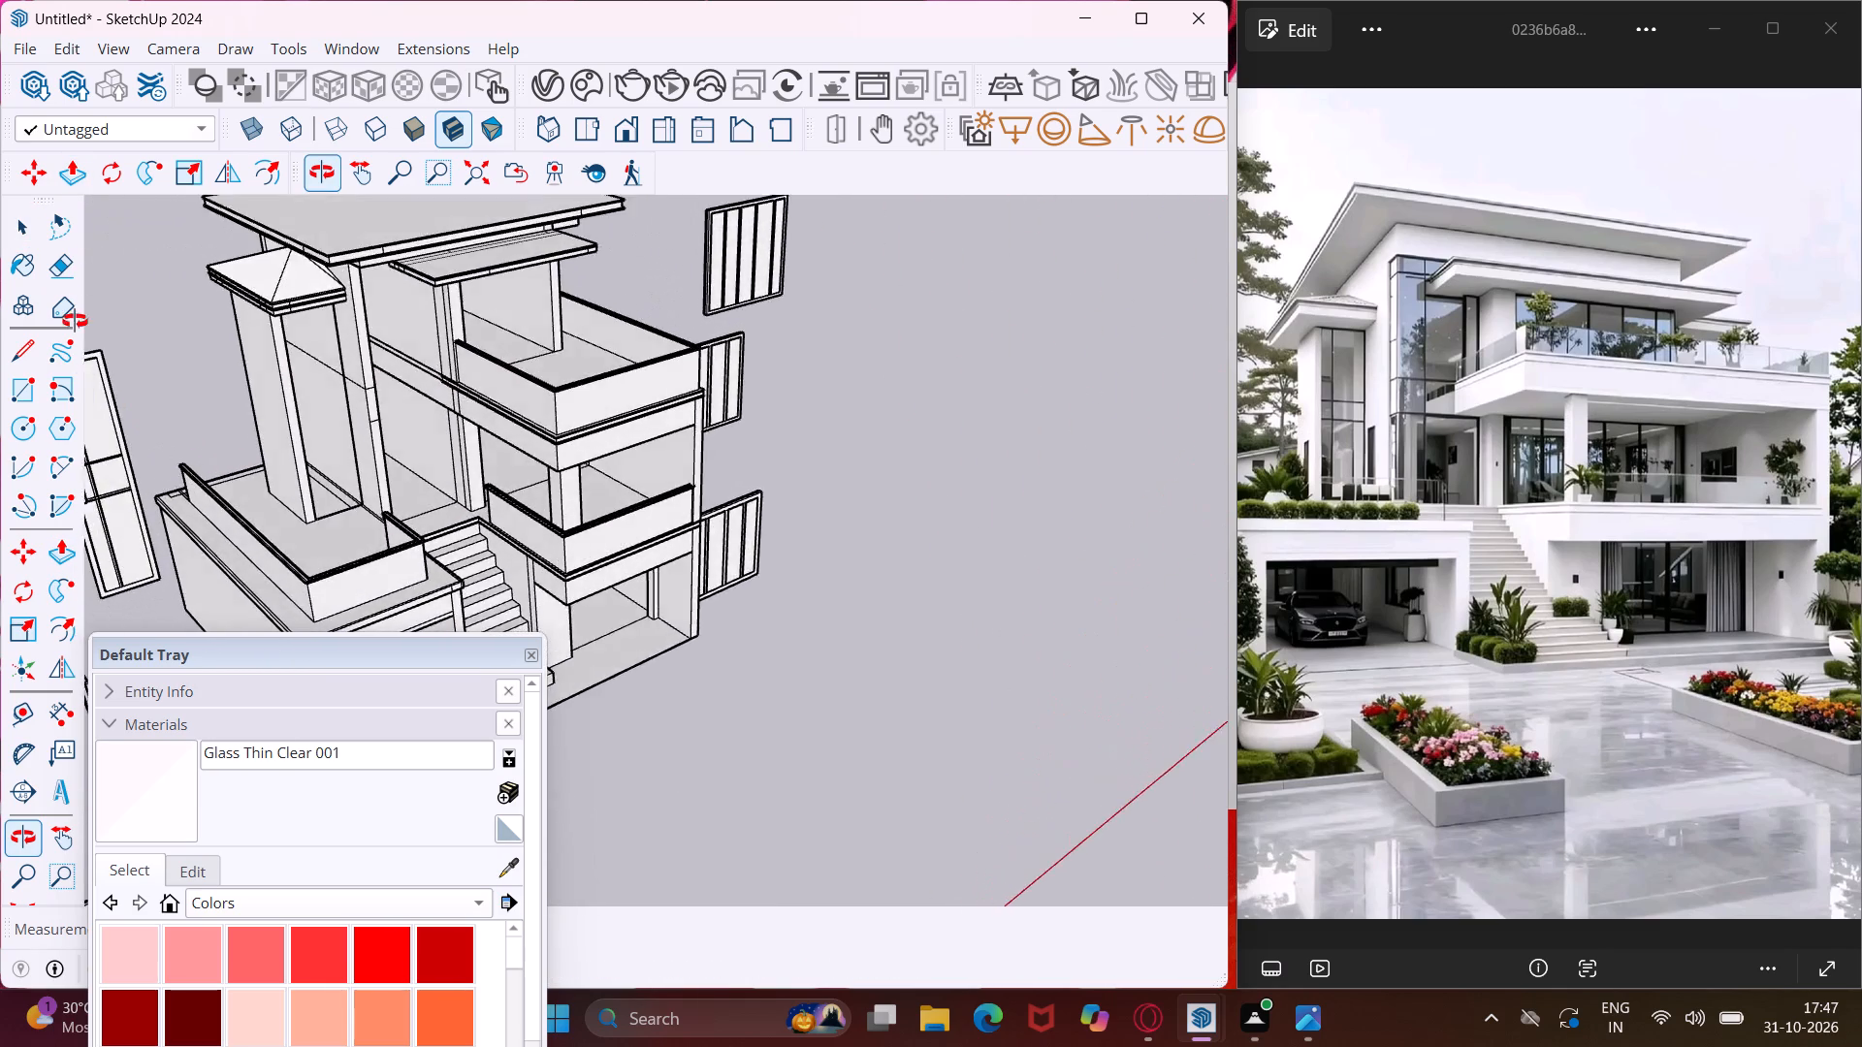
middle_drag(75, 321, 78, 253)
middle_drag(628, 296, 411, 311)
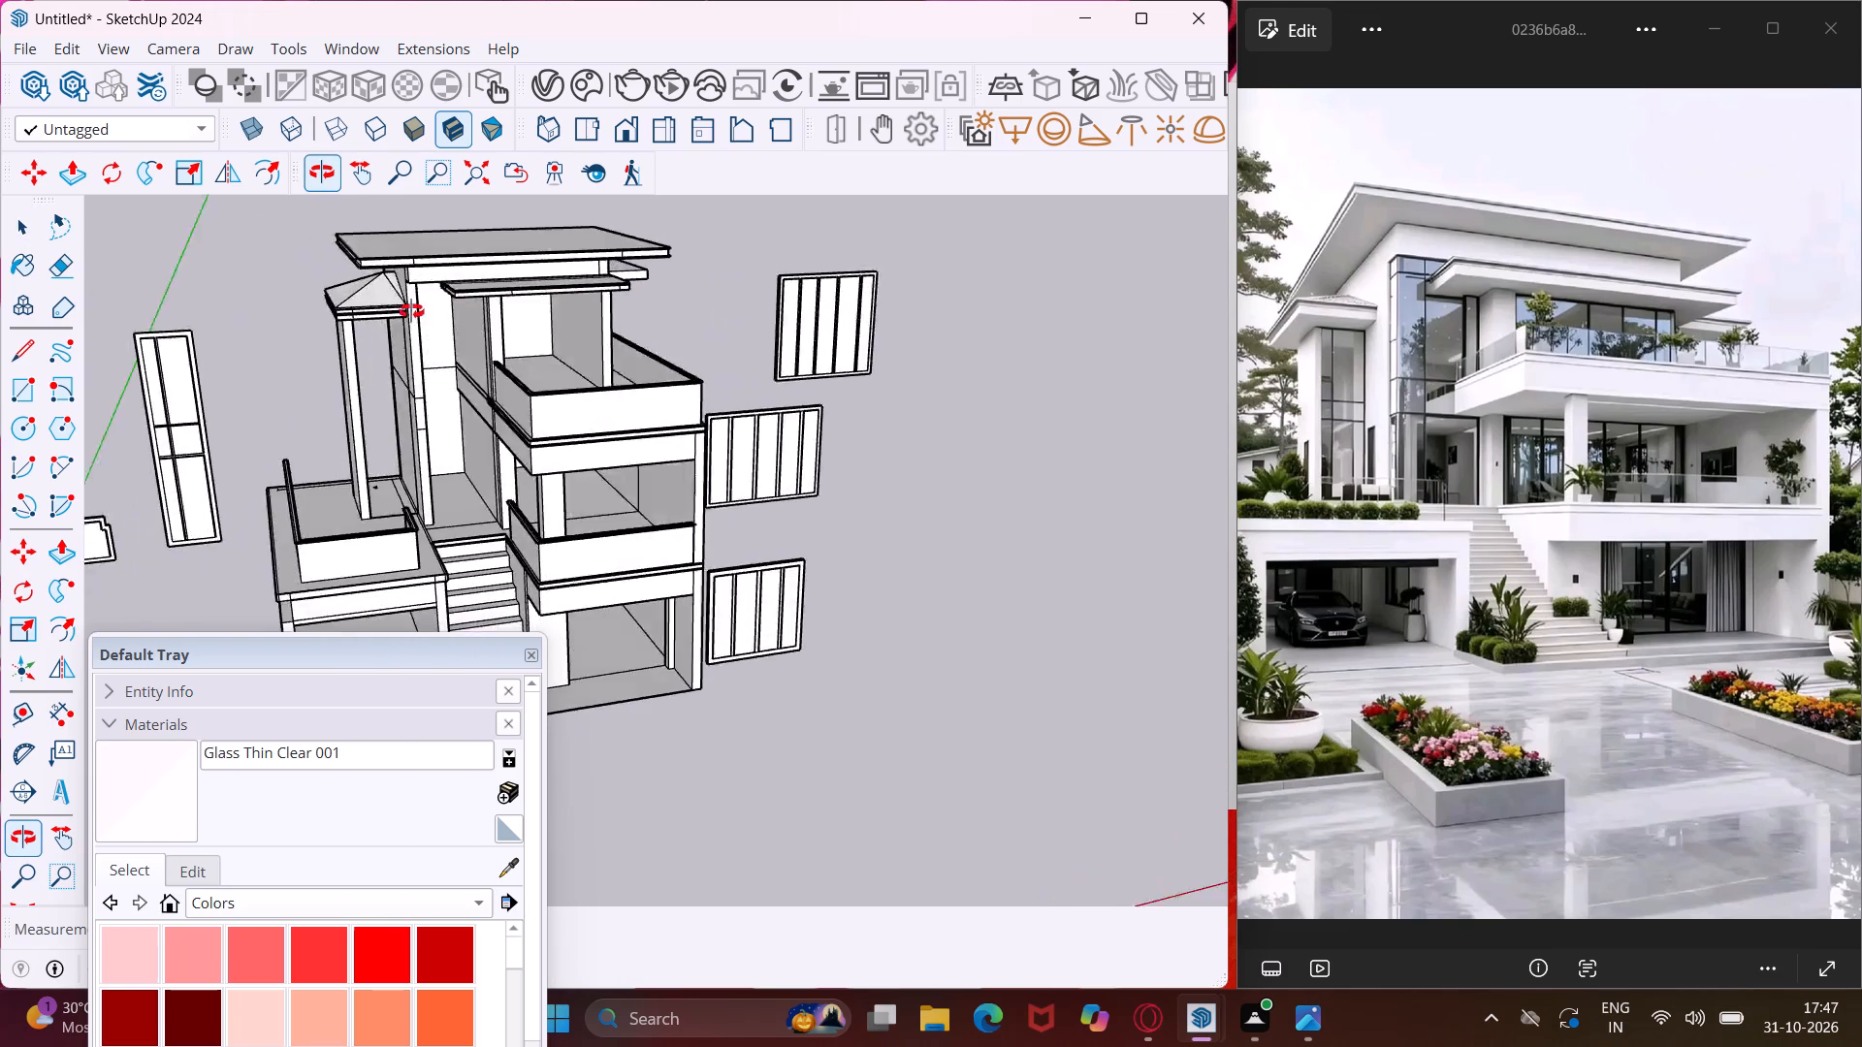
middle_drag(411, 311, 172, 320)
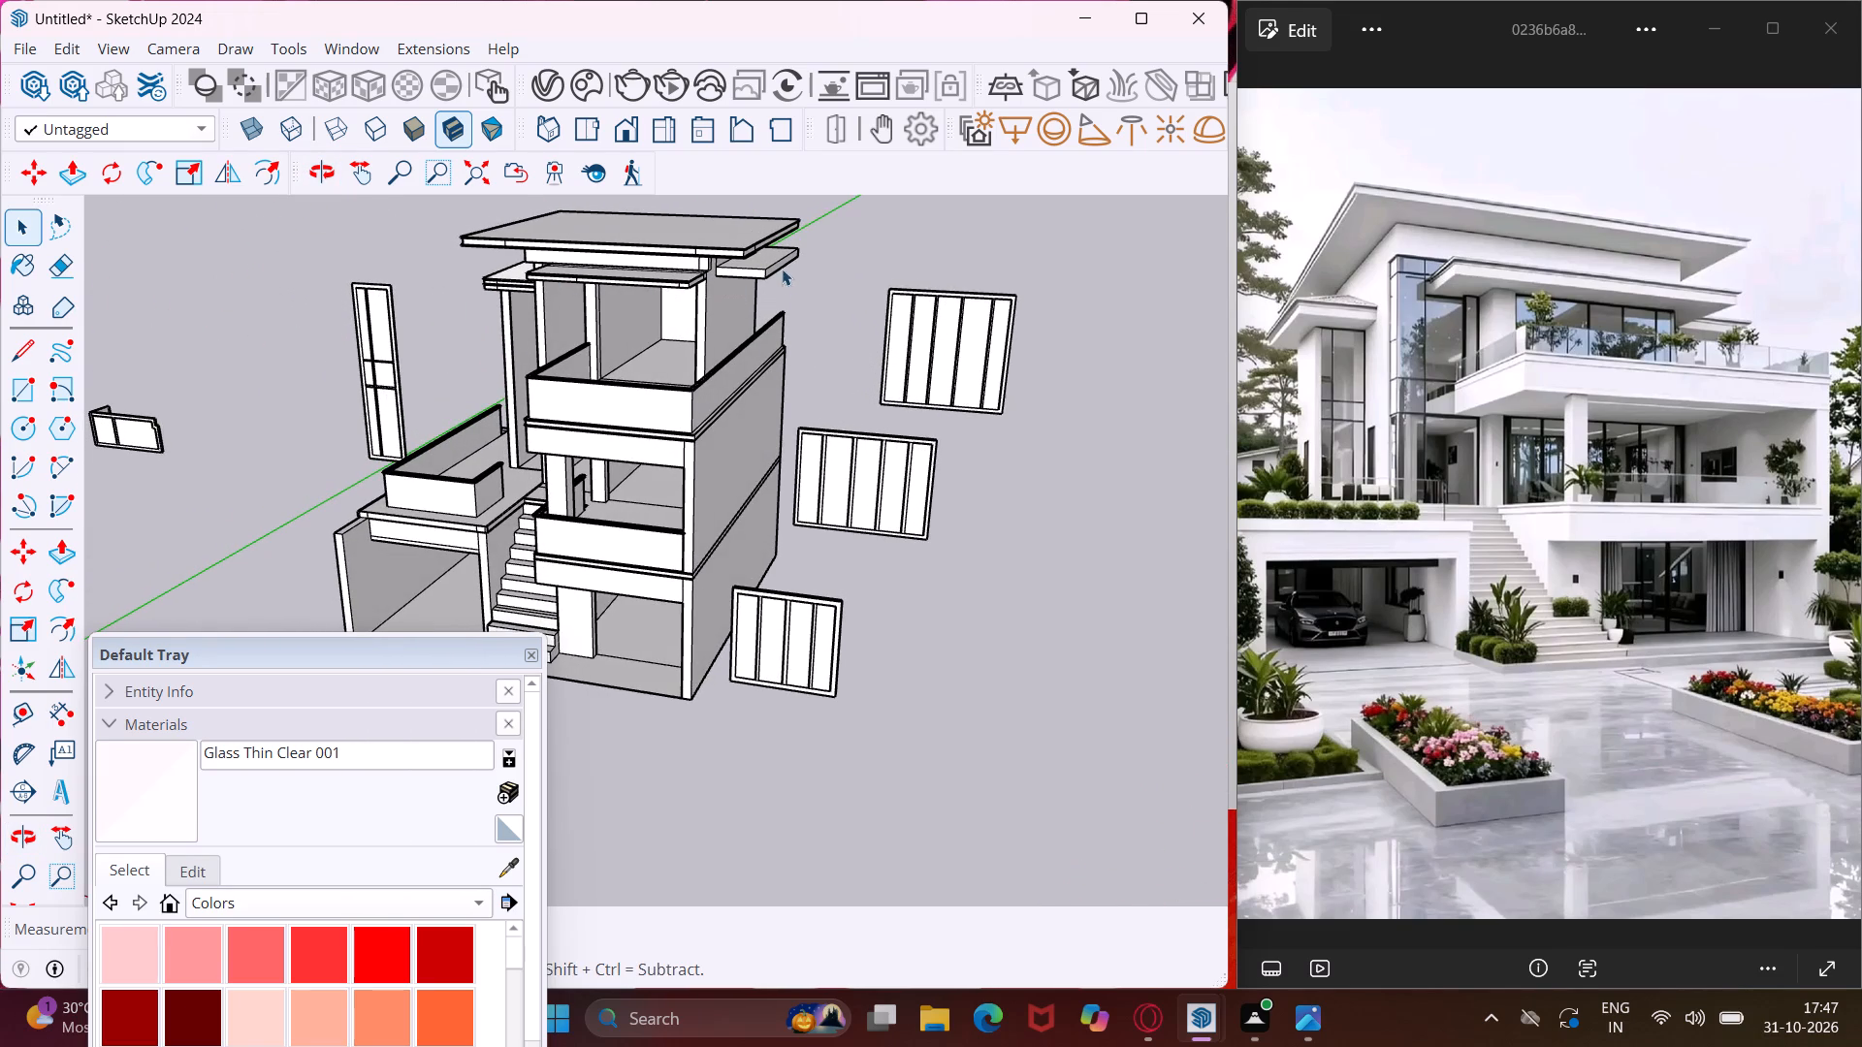
scroll(768, 256, up, 20)
scroll(727, 293, up, 4)
click(680, 339)
key(m)
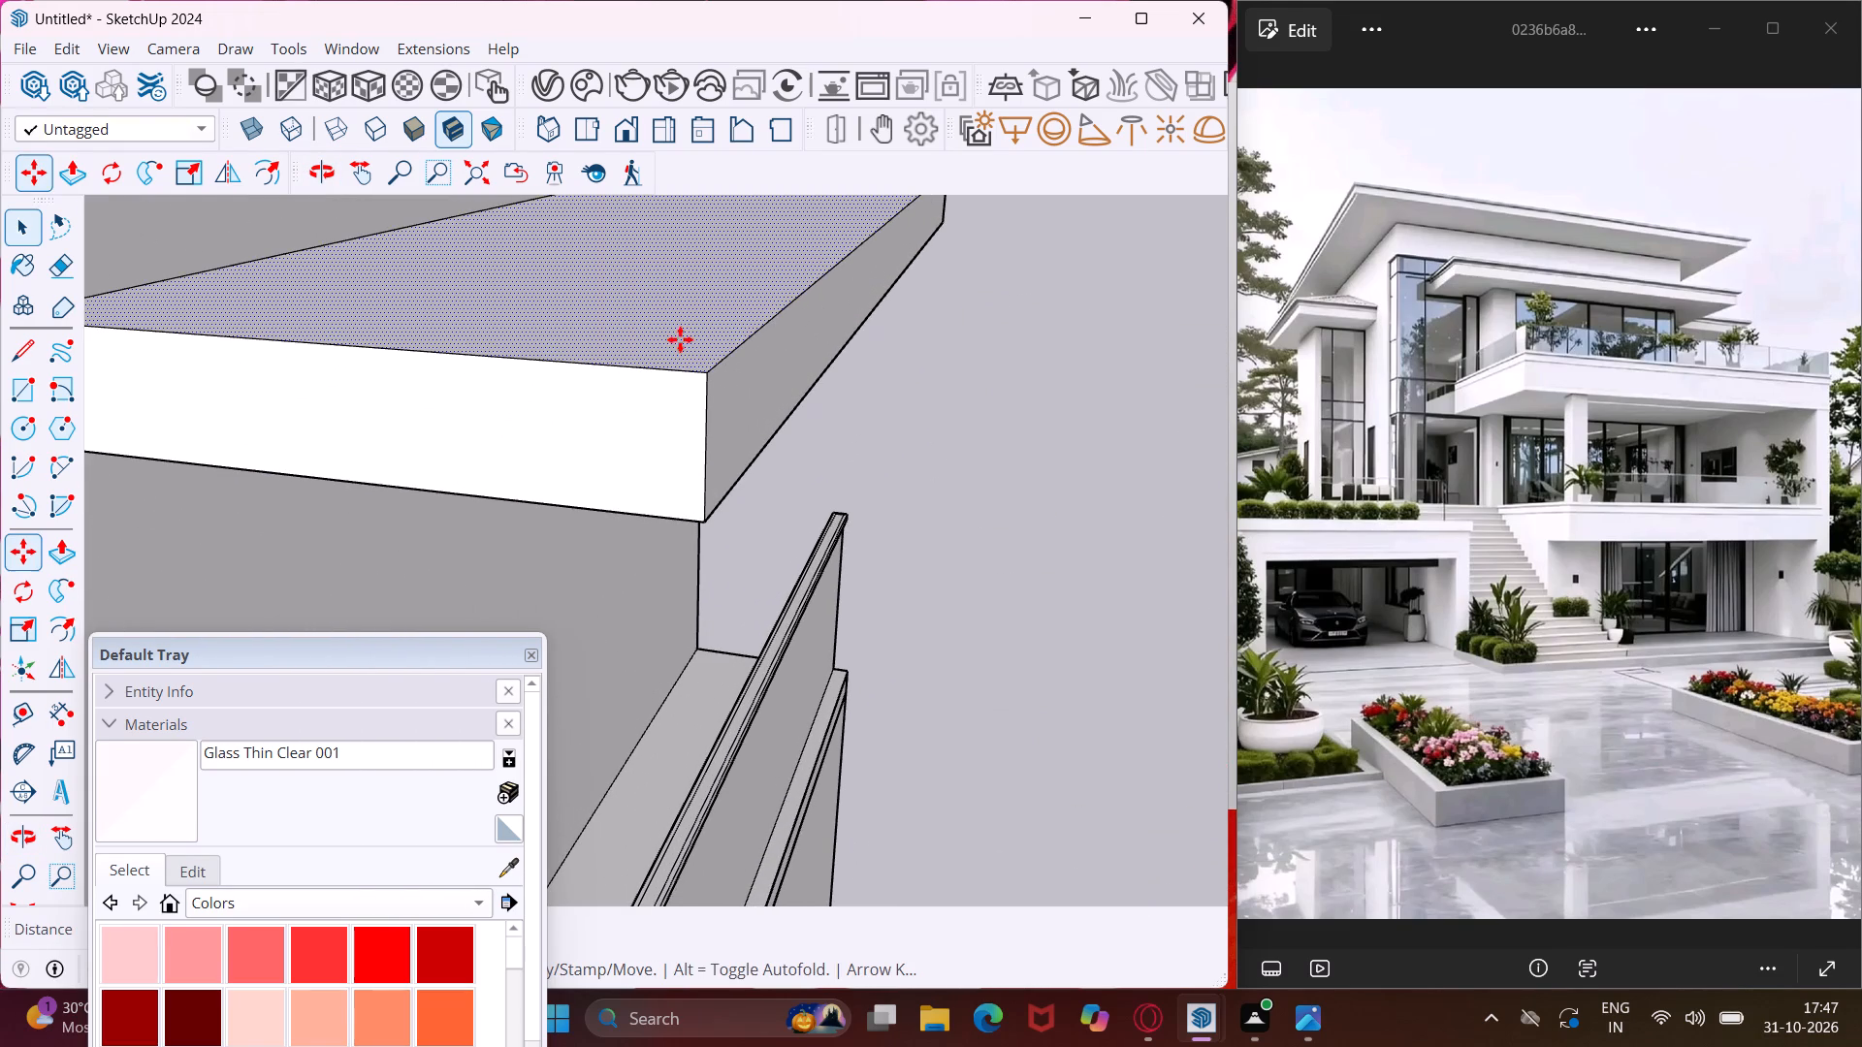
click(706, 372)
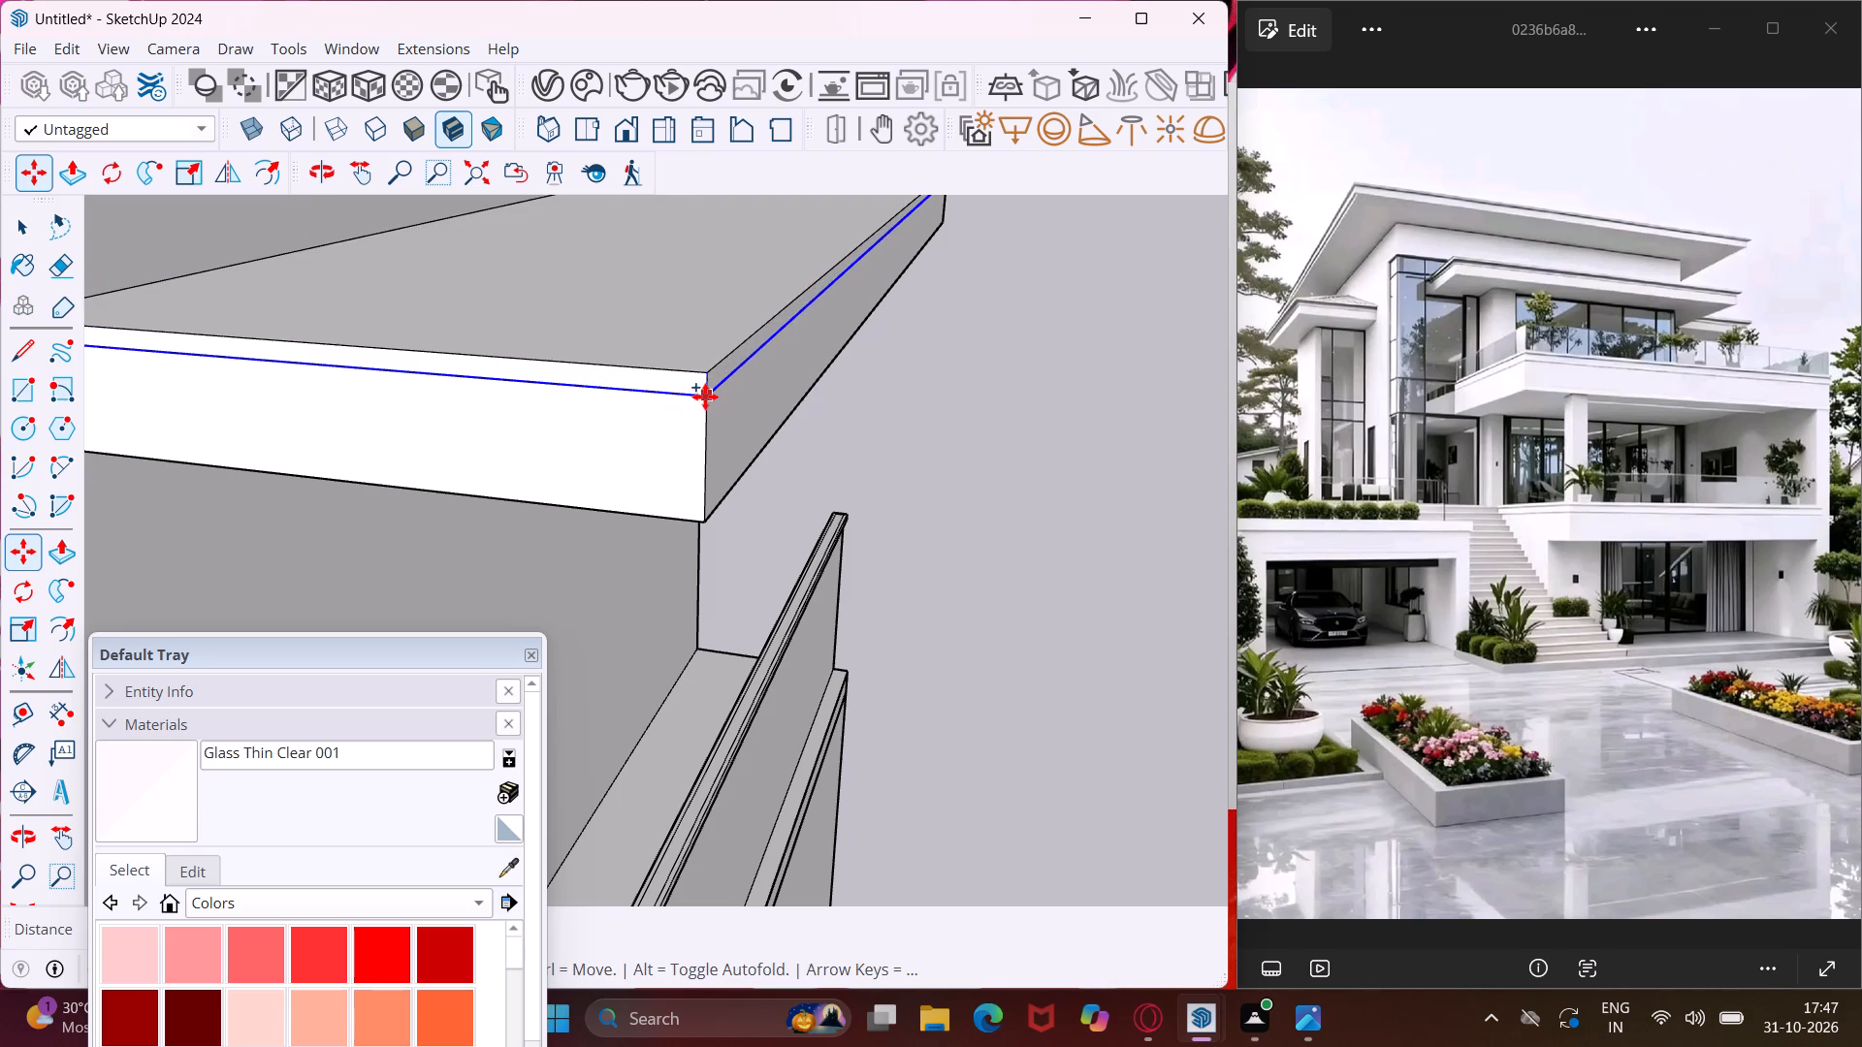
click(705, 404)
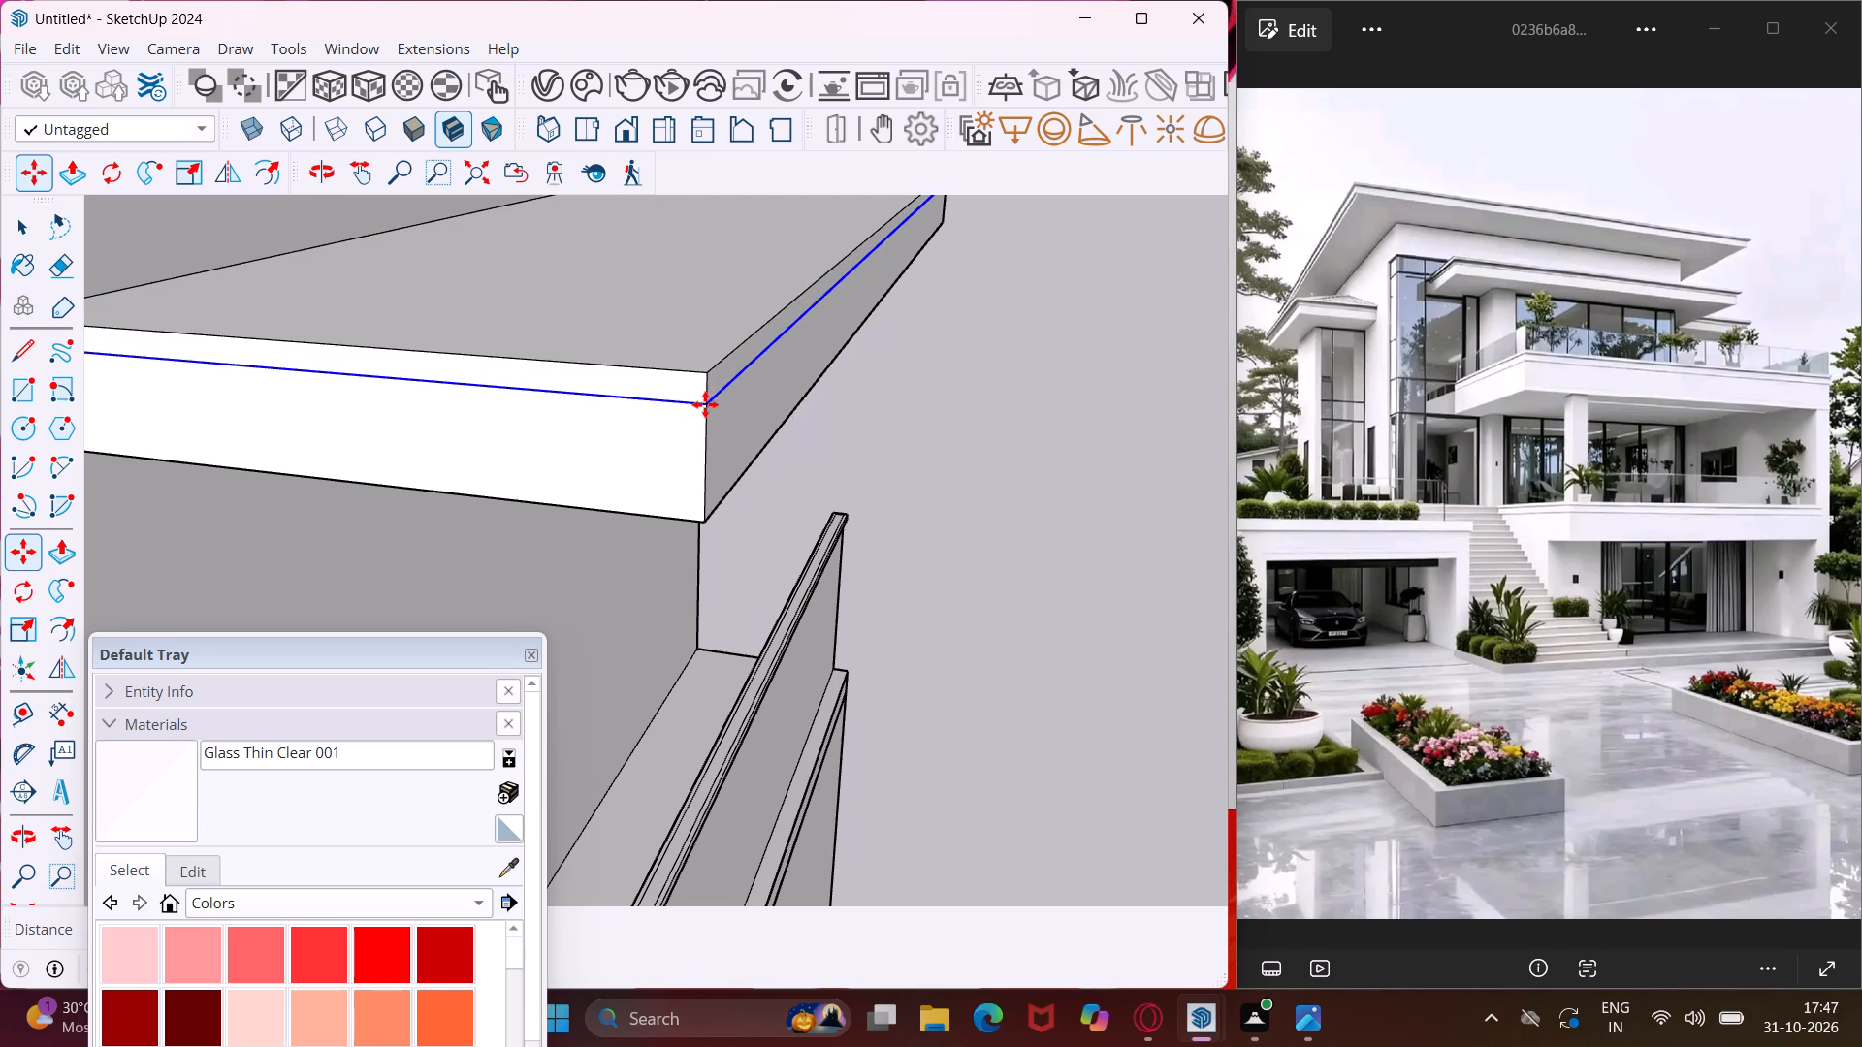
click(708, 402)
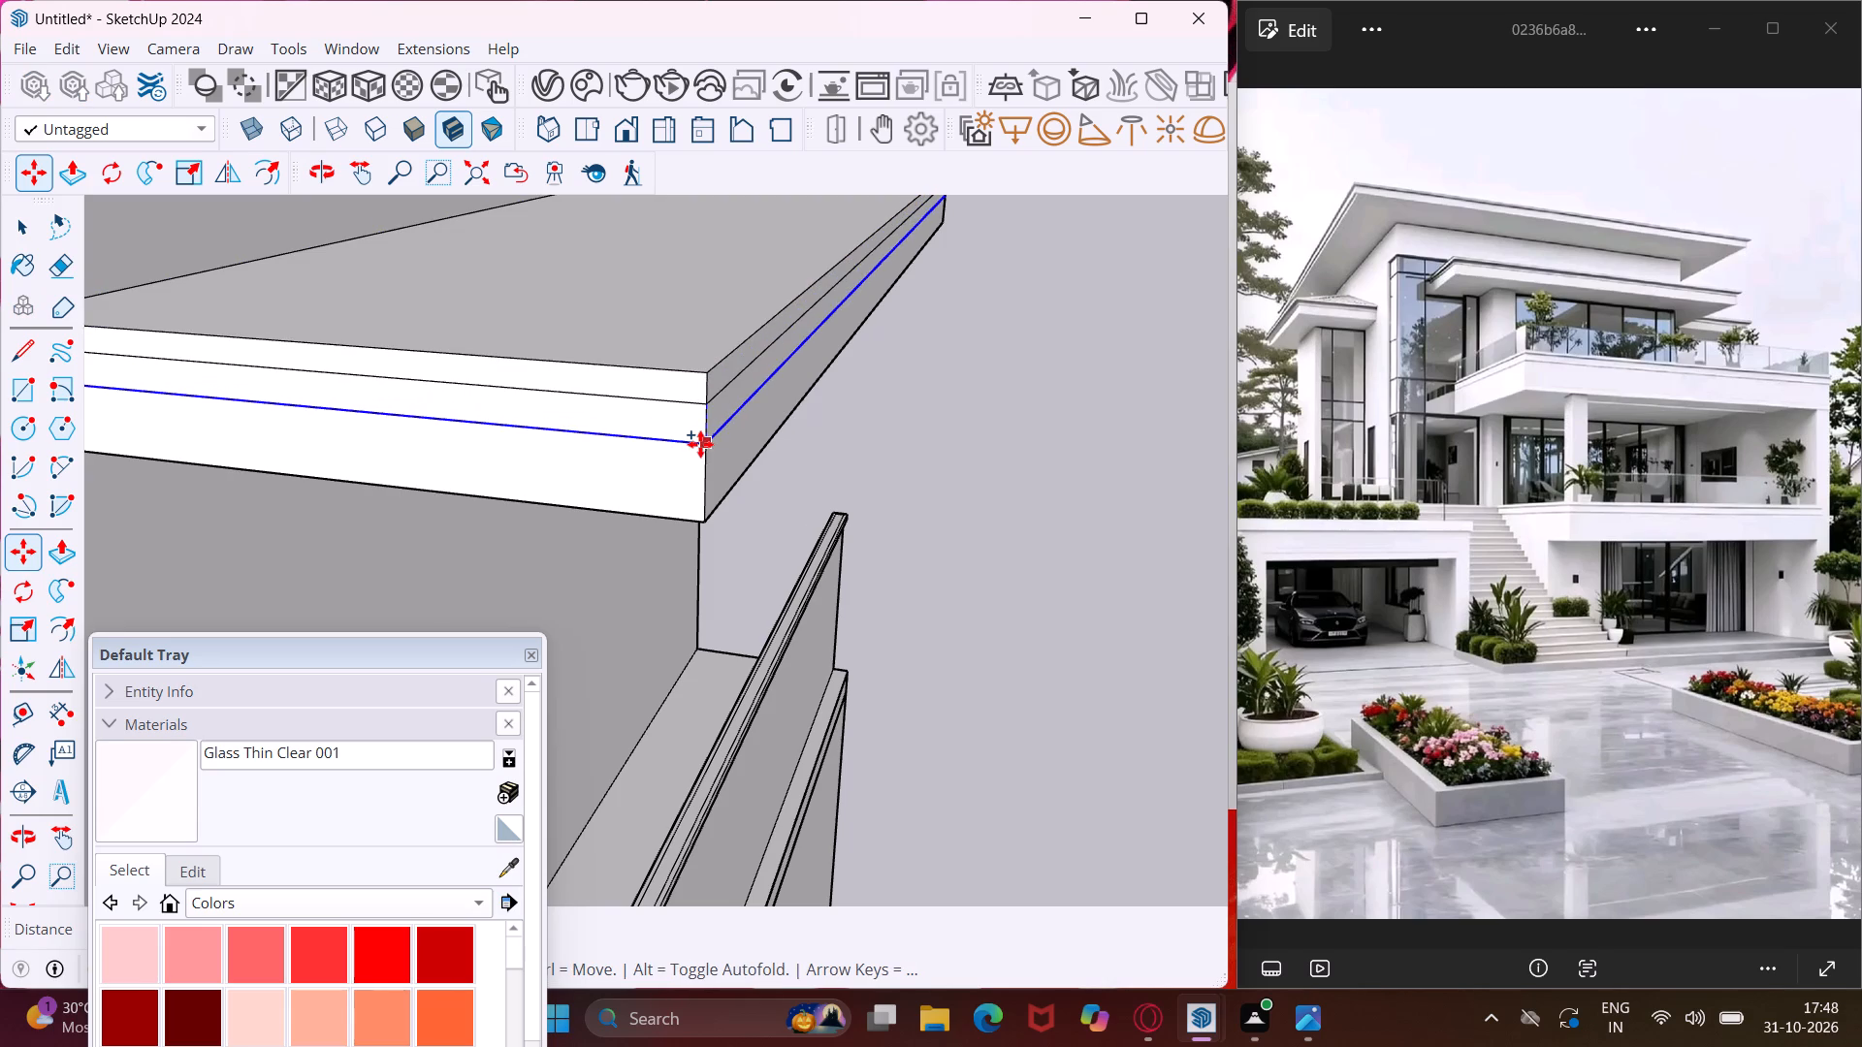
click(700, 449)
scroll(700, 449, up, 3)
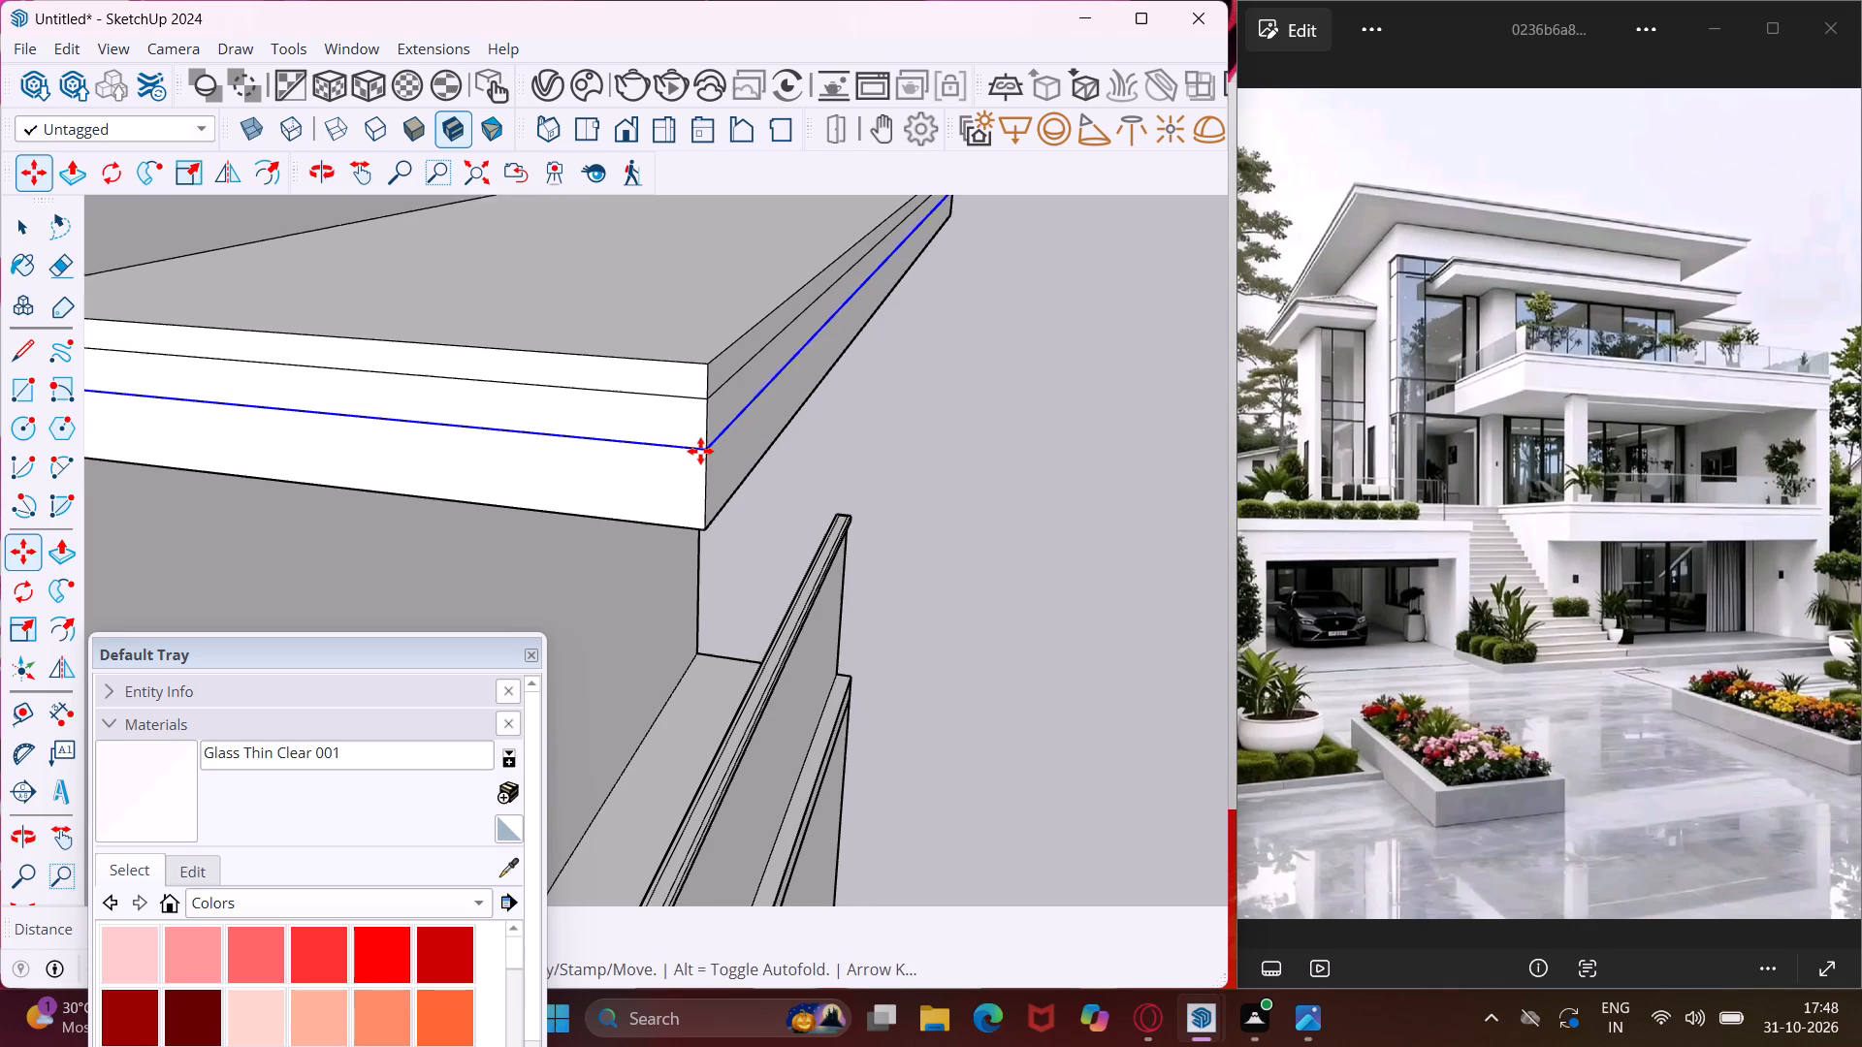
scroll(700, 451, up, 5)
click(713, 445)
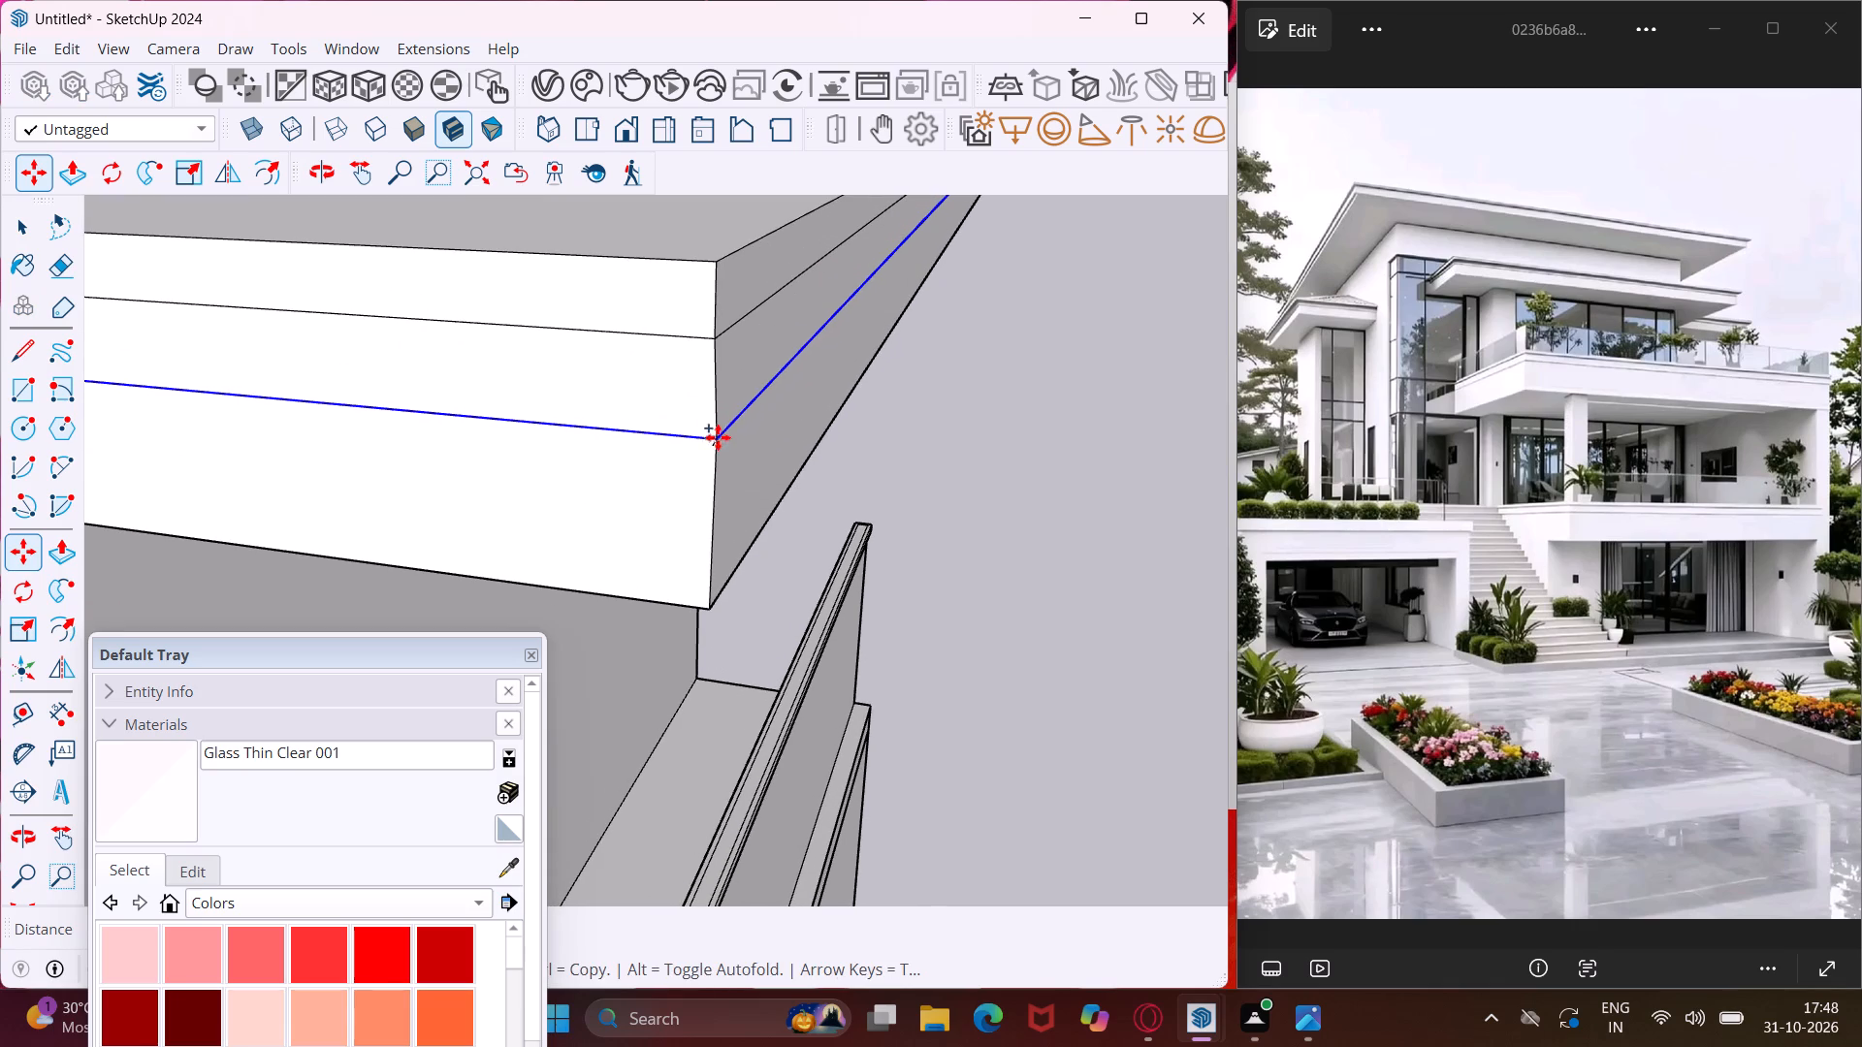
click(714, 481)
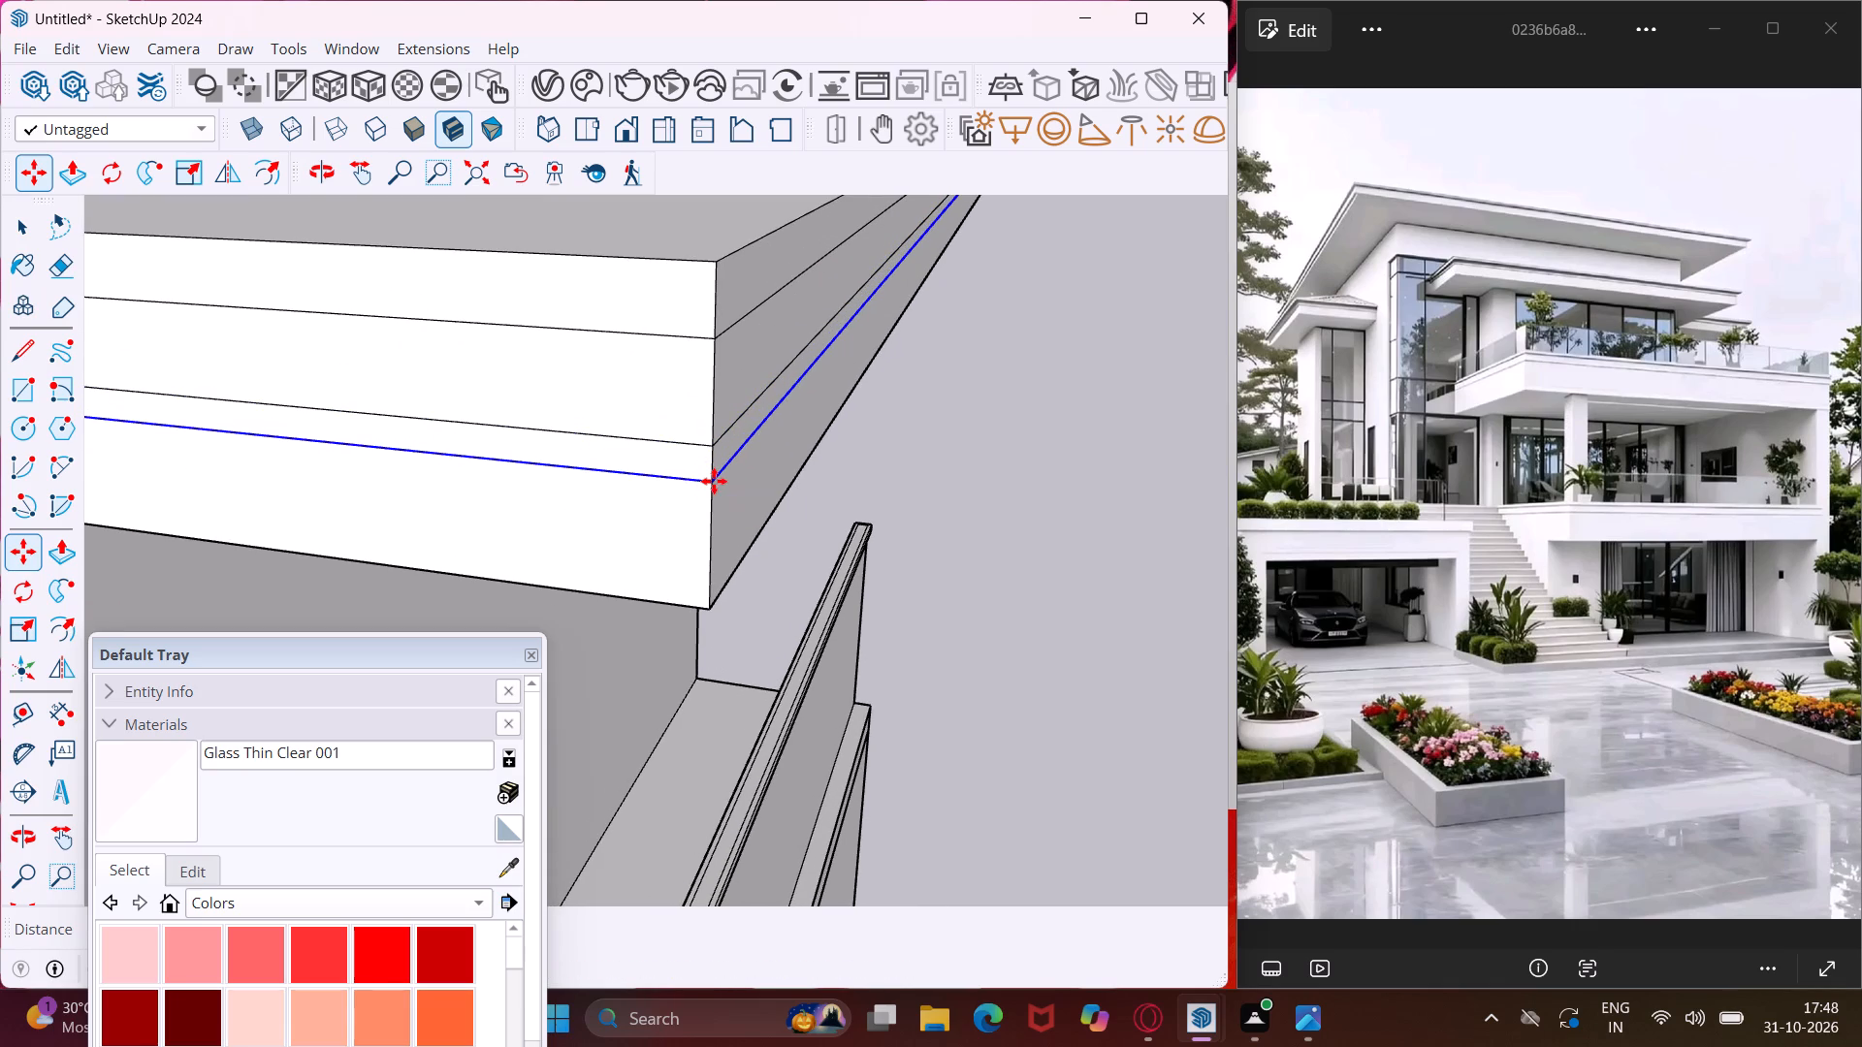
key(Escape)
key(space)
Push/Pull the underside of the small projecting slab slightly downward to thicken it.
middle_drag(700, 481, 823, 253)
scroll(699, 481, up, 1)
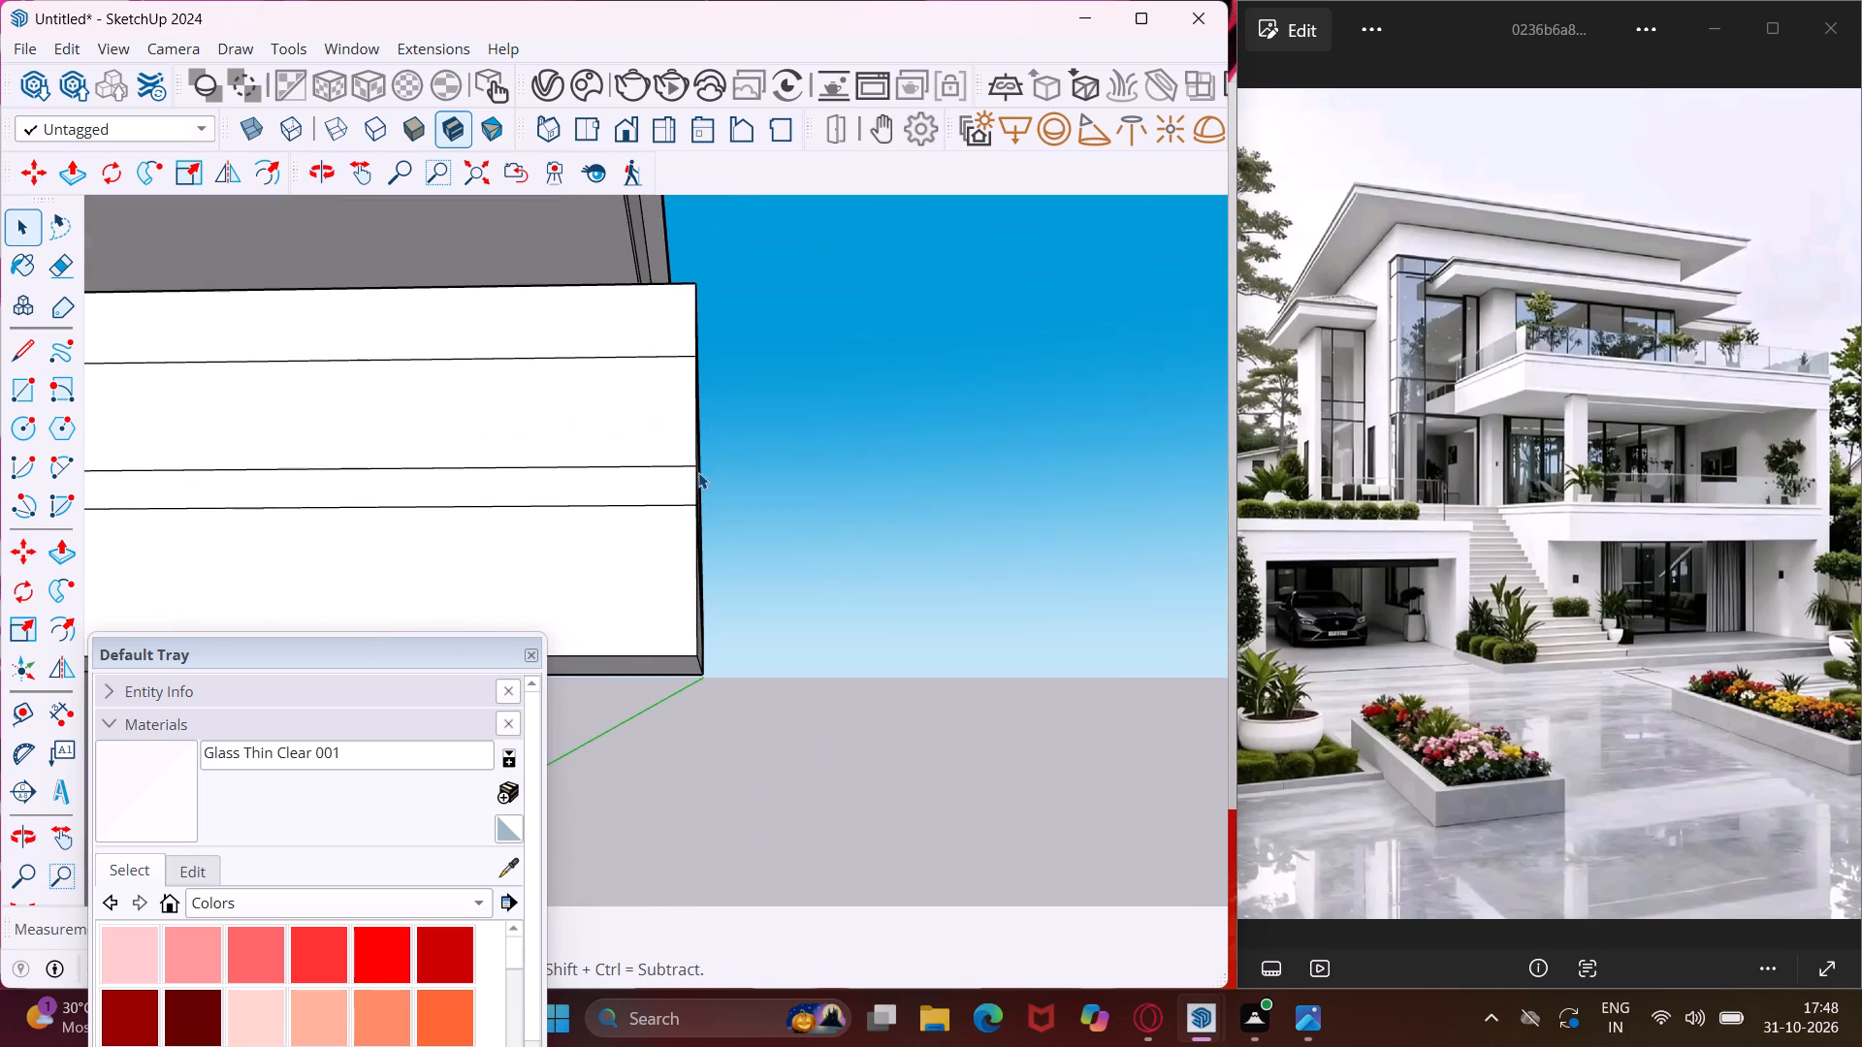
middle_drag(608, 677, 488, 564)
click(465, 556)
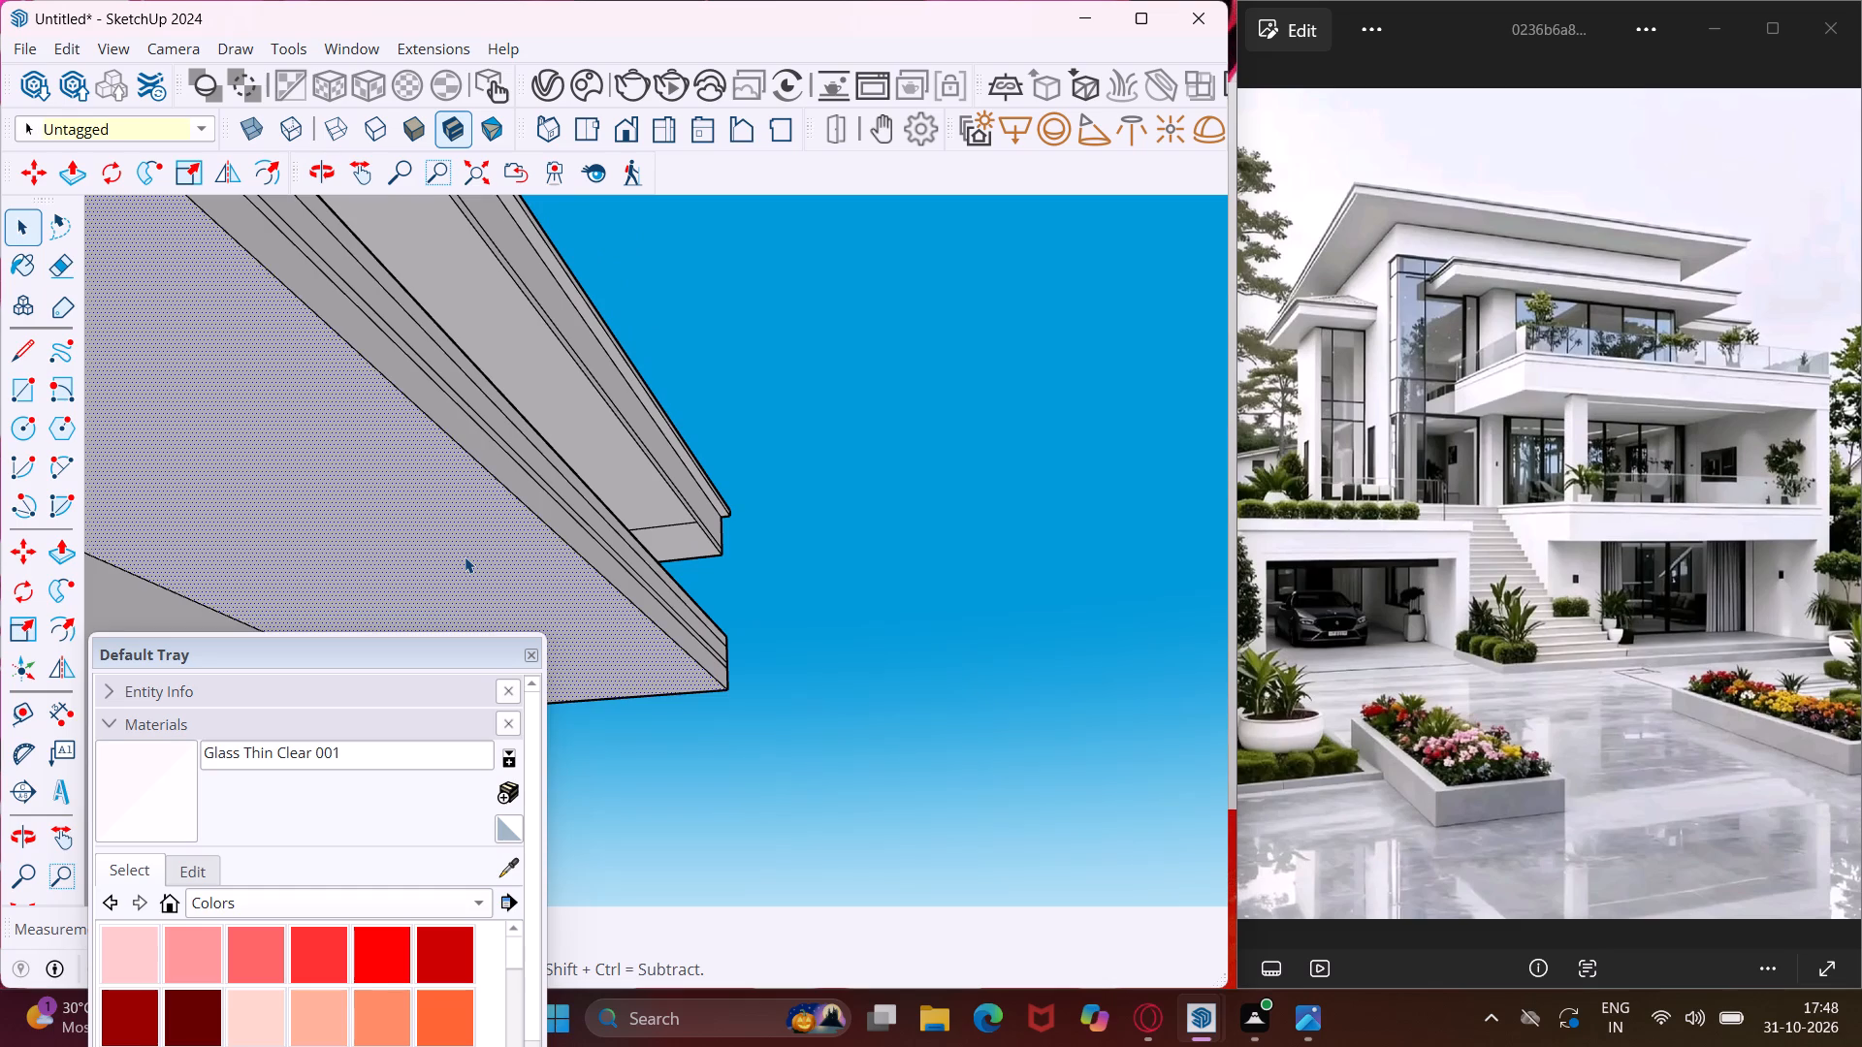
key(p)
click(465, 556)
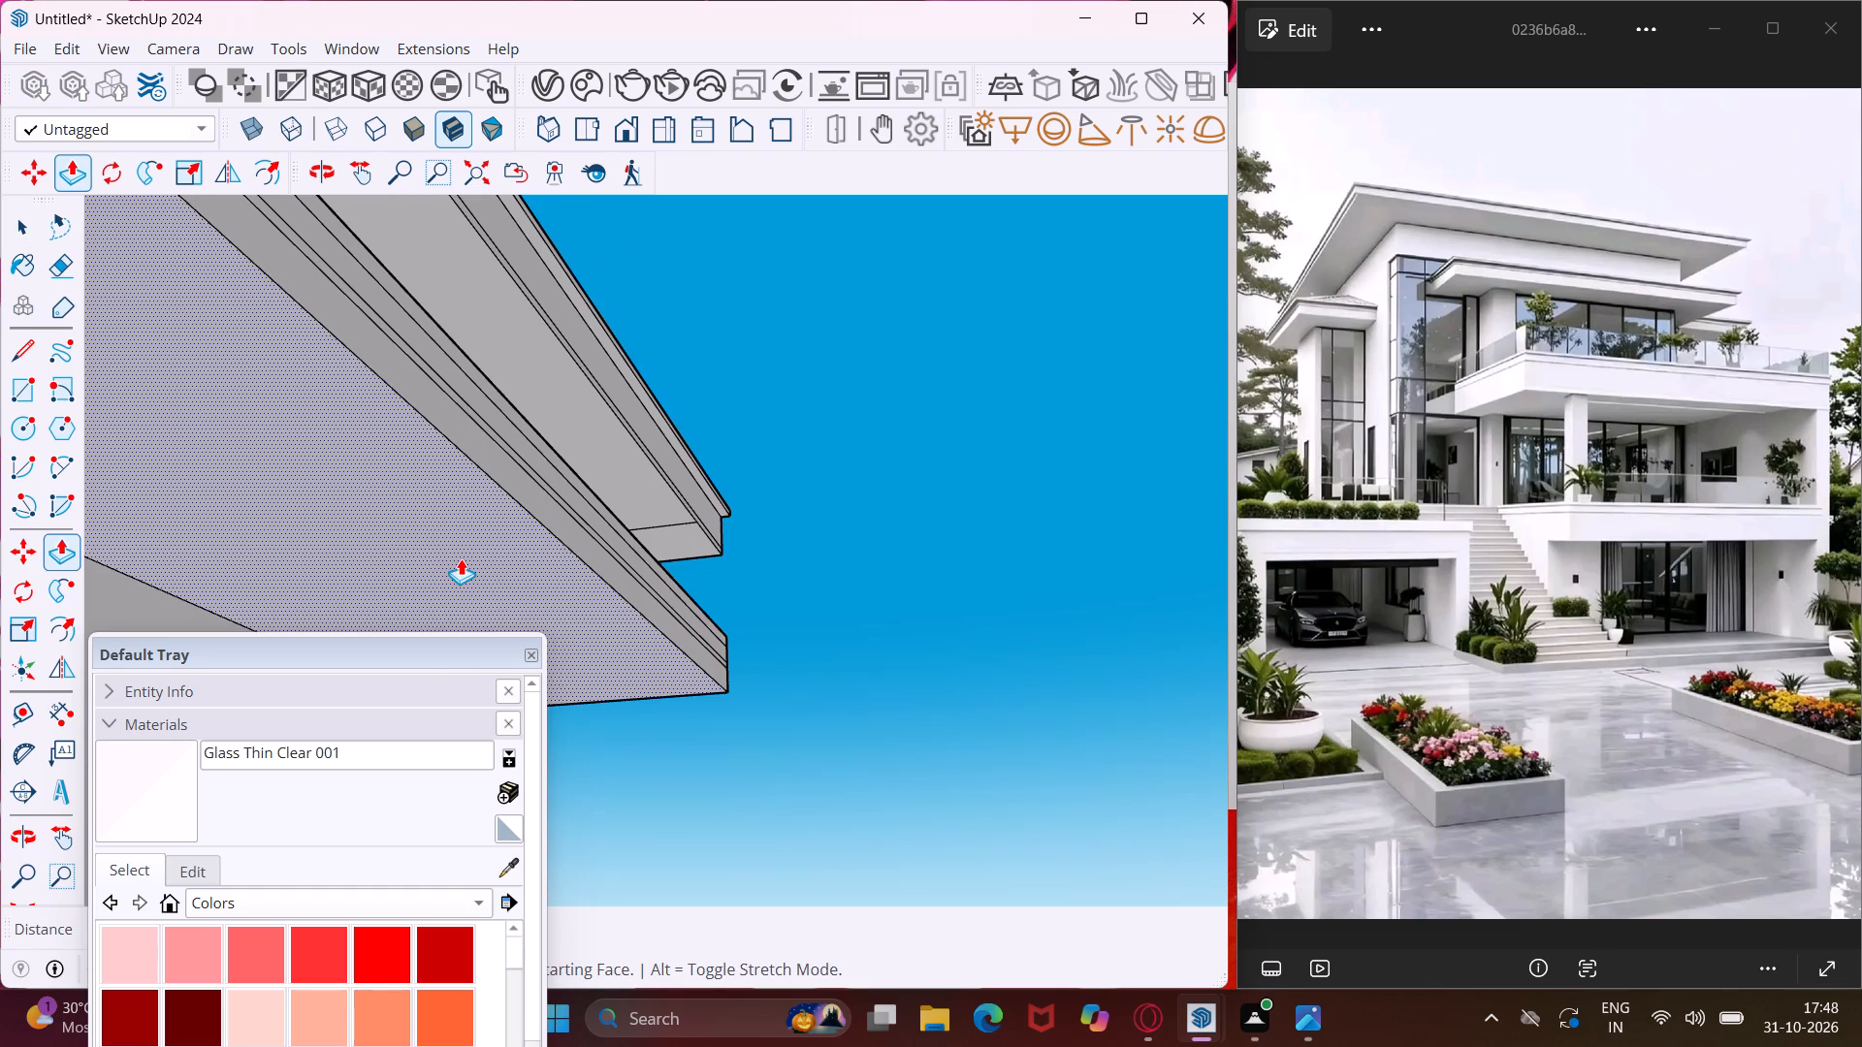
click(461, 566)
key(Escape)
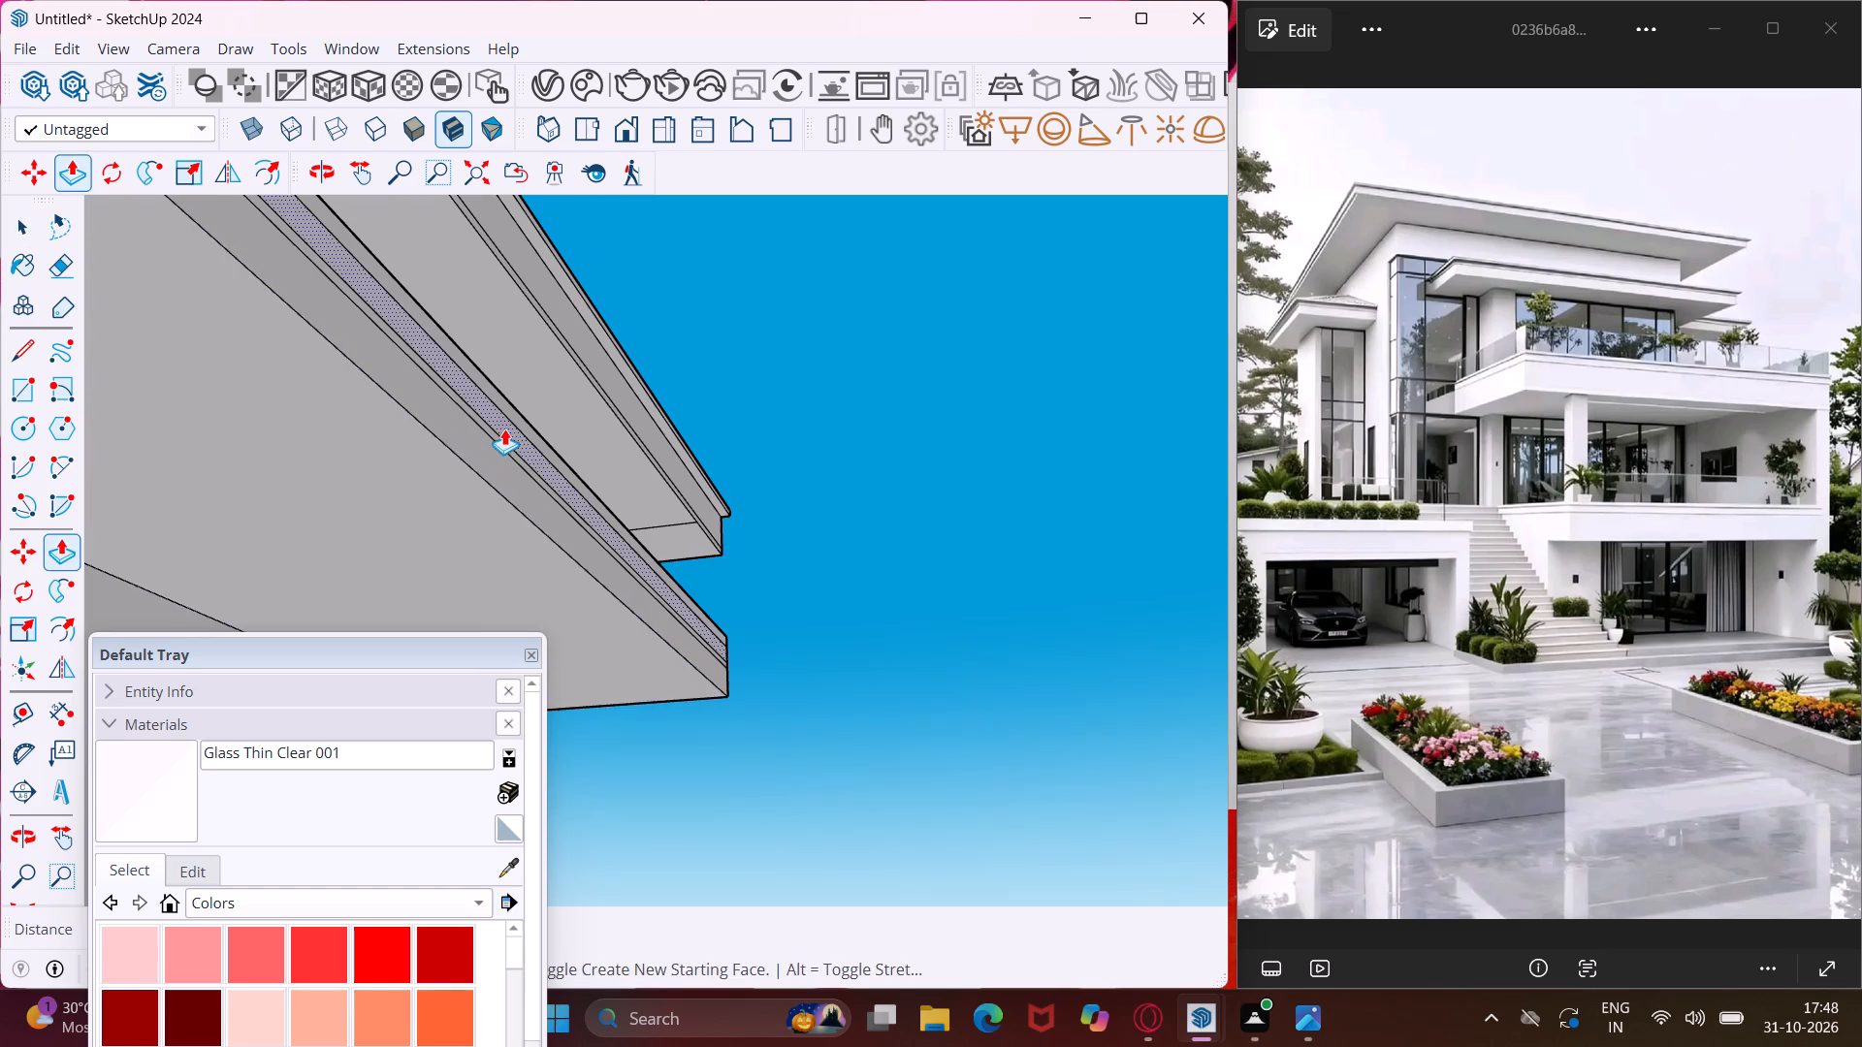
Push the topmost band on the front edge of the small projecting slab slightly inward with Push/Pull.
middle_drag(513, 442, 568, 566)
scroll(583, 545, up, 1)
scroll(677, 396, down, 9)
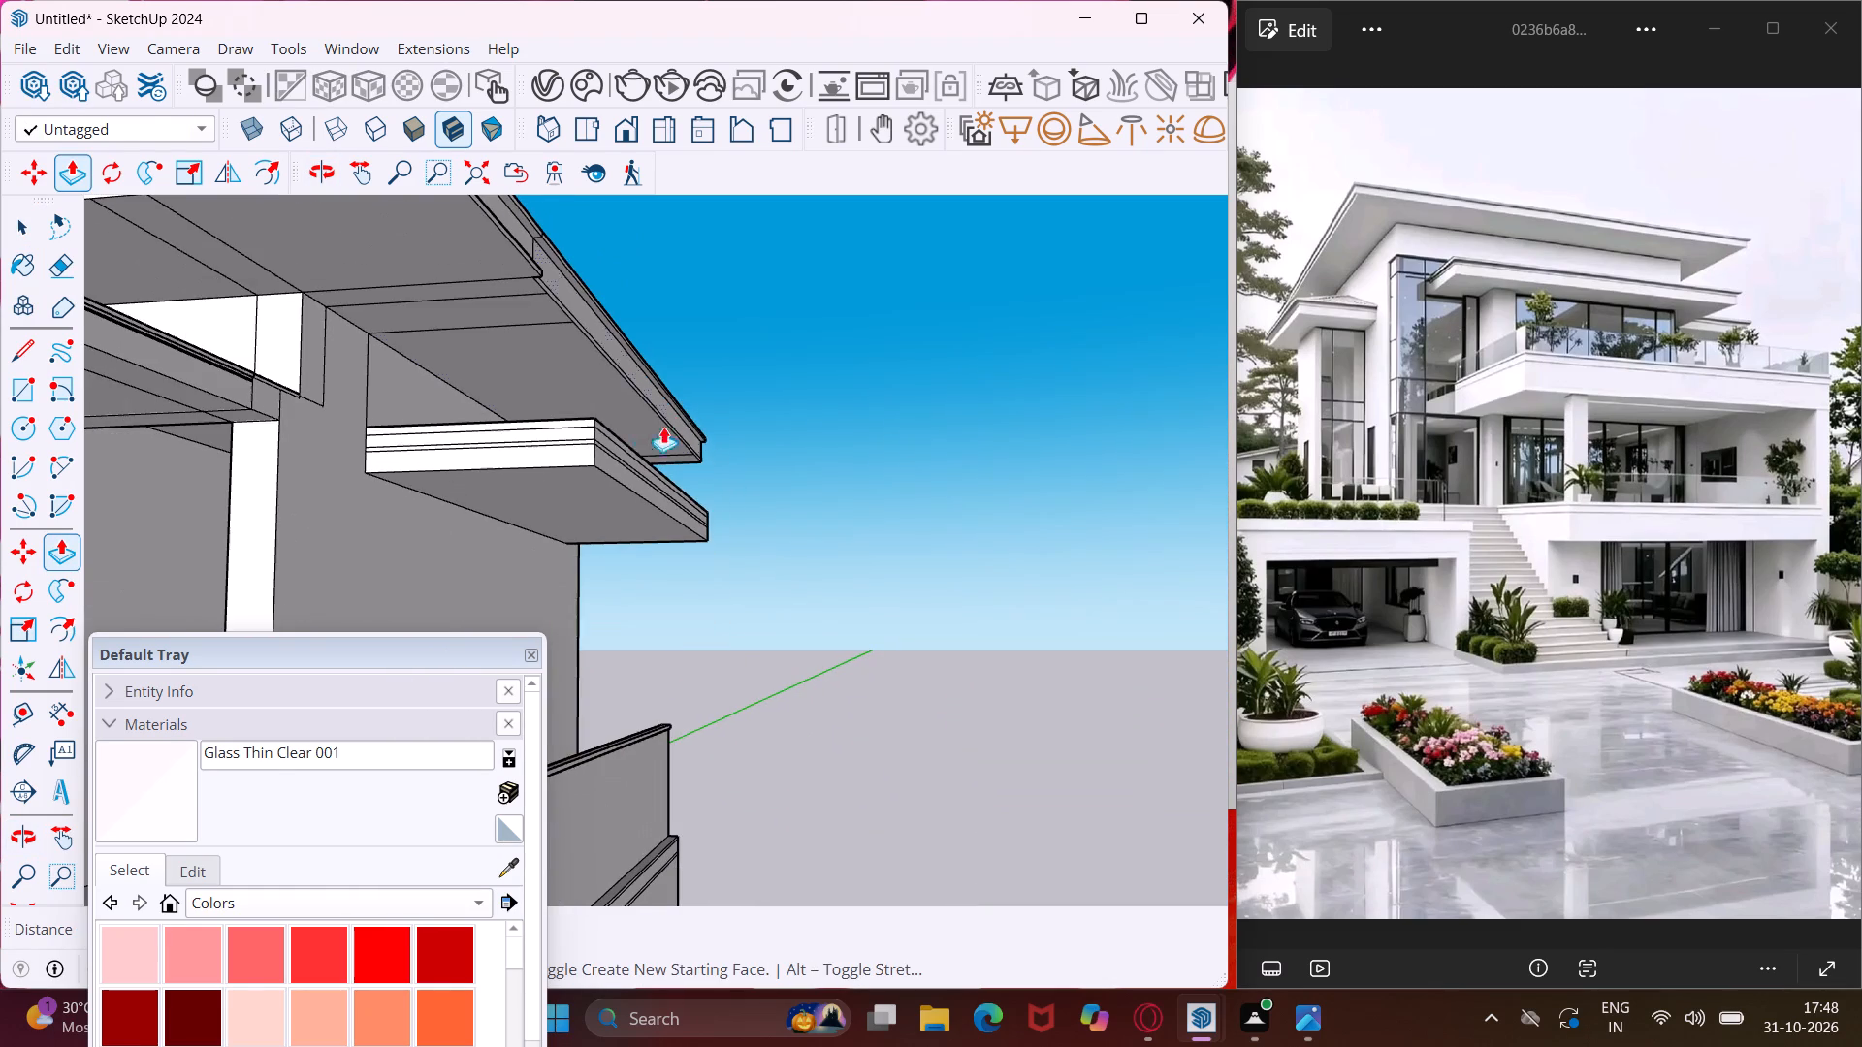
middle_drag(609, 436, 594, 505)
scroll(553, 505, up, 11)
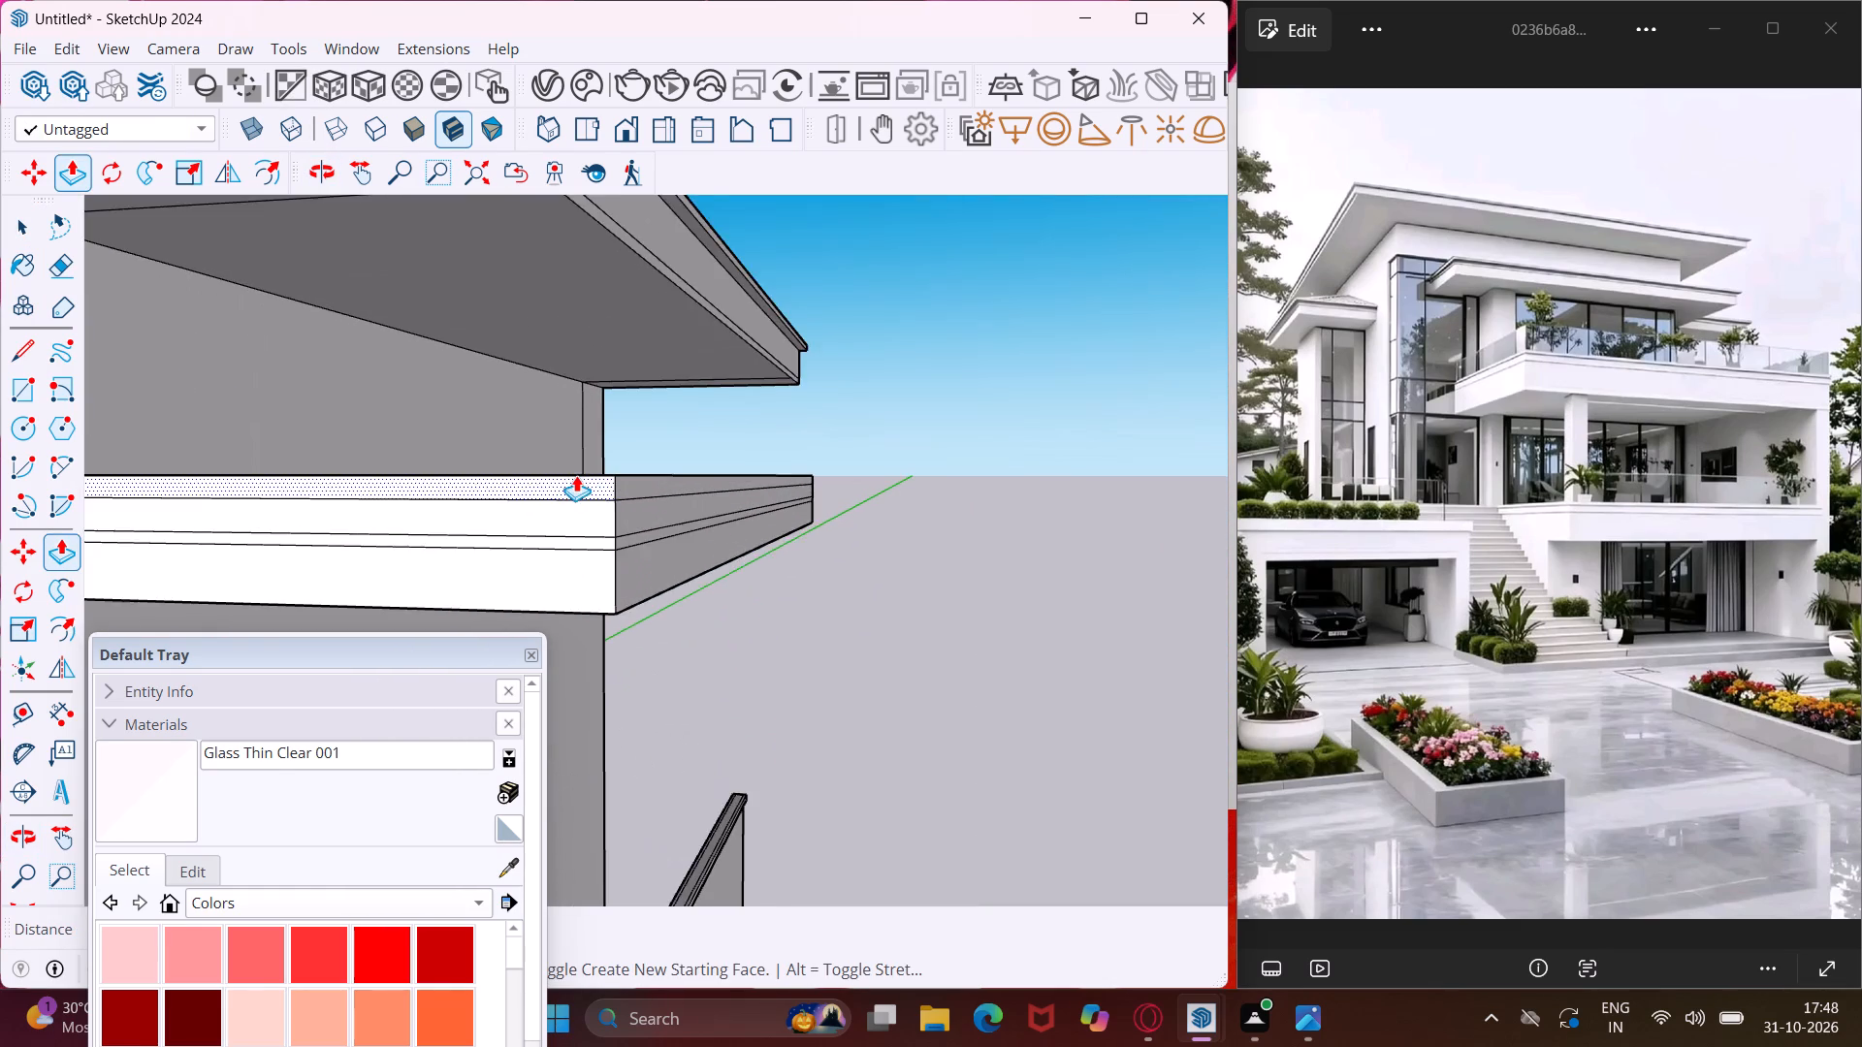
scroll(576, 475, up, 3)
click(593, 489)
click(580, 494)
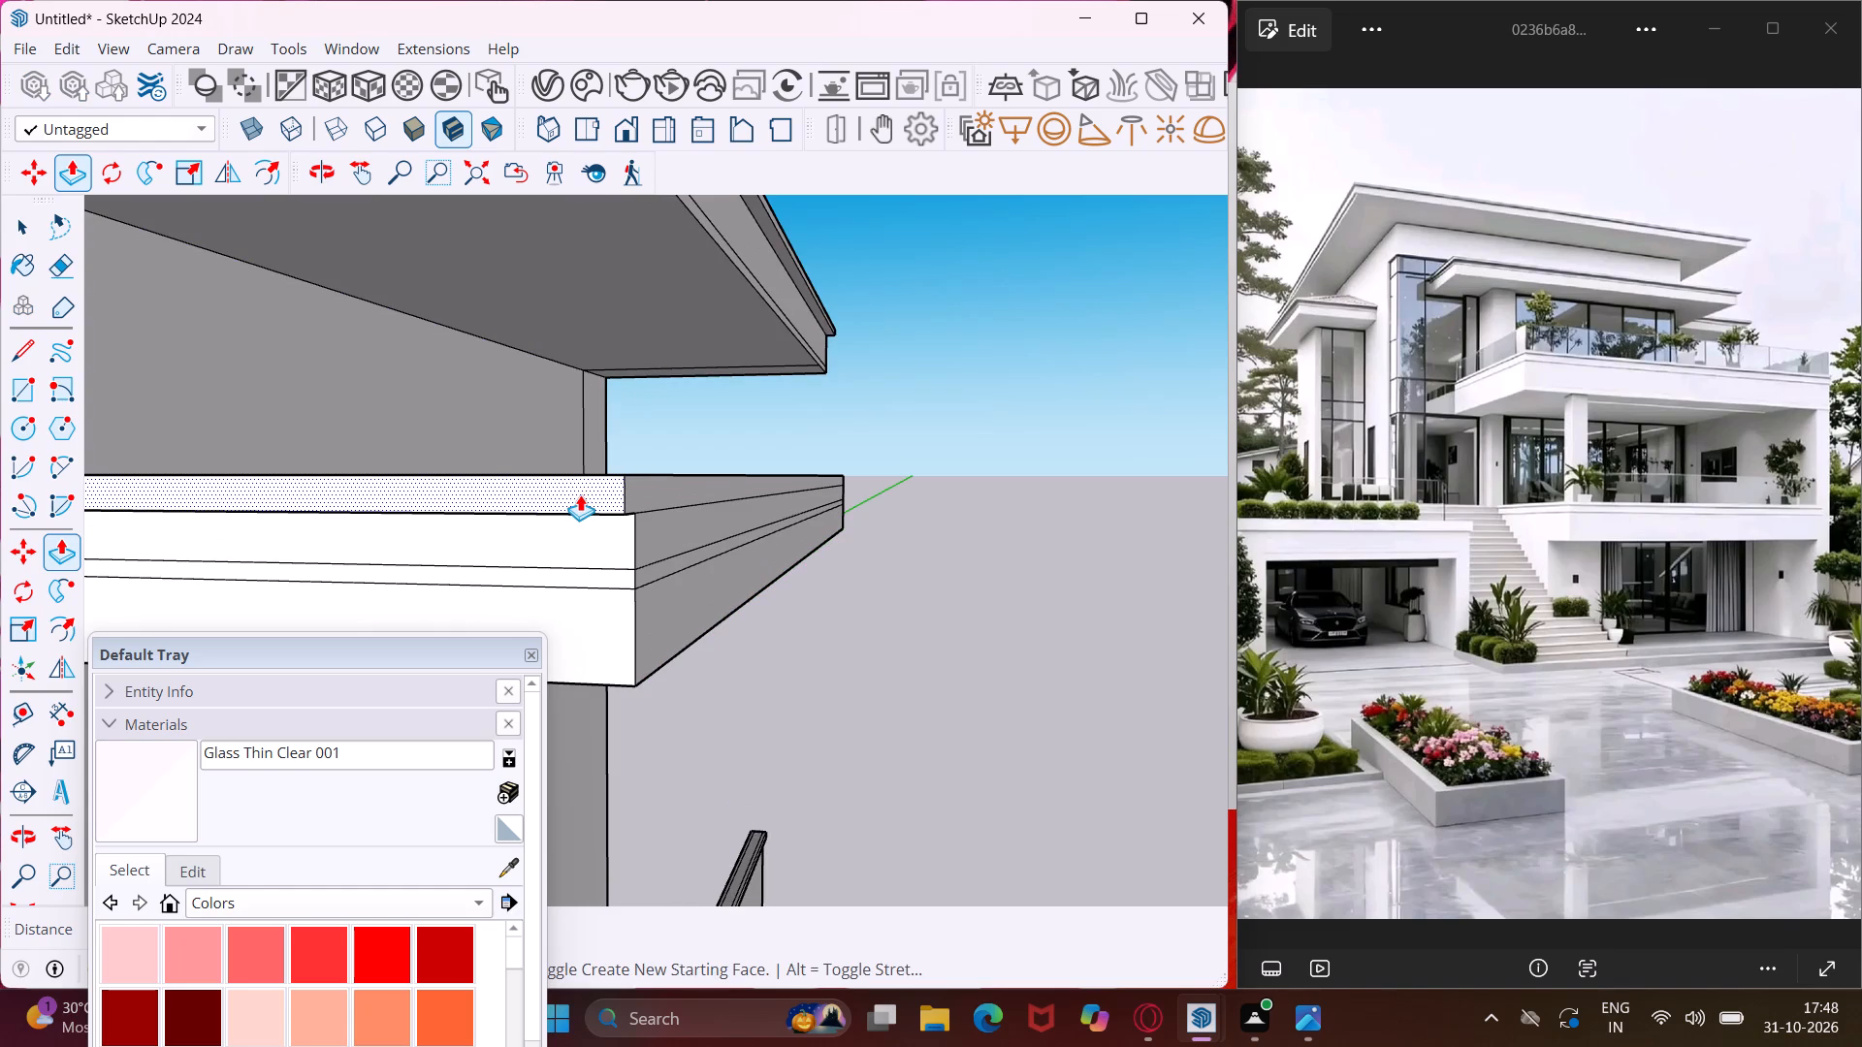
Repeat the same Push/Pull offset on the top band's near end and on the front and near end of the thin third band.
double_click(628, 486)
scroll(613, 553, up, 6)
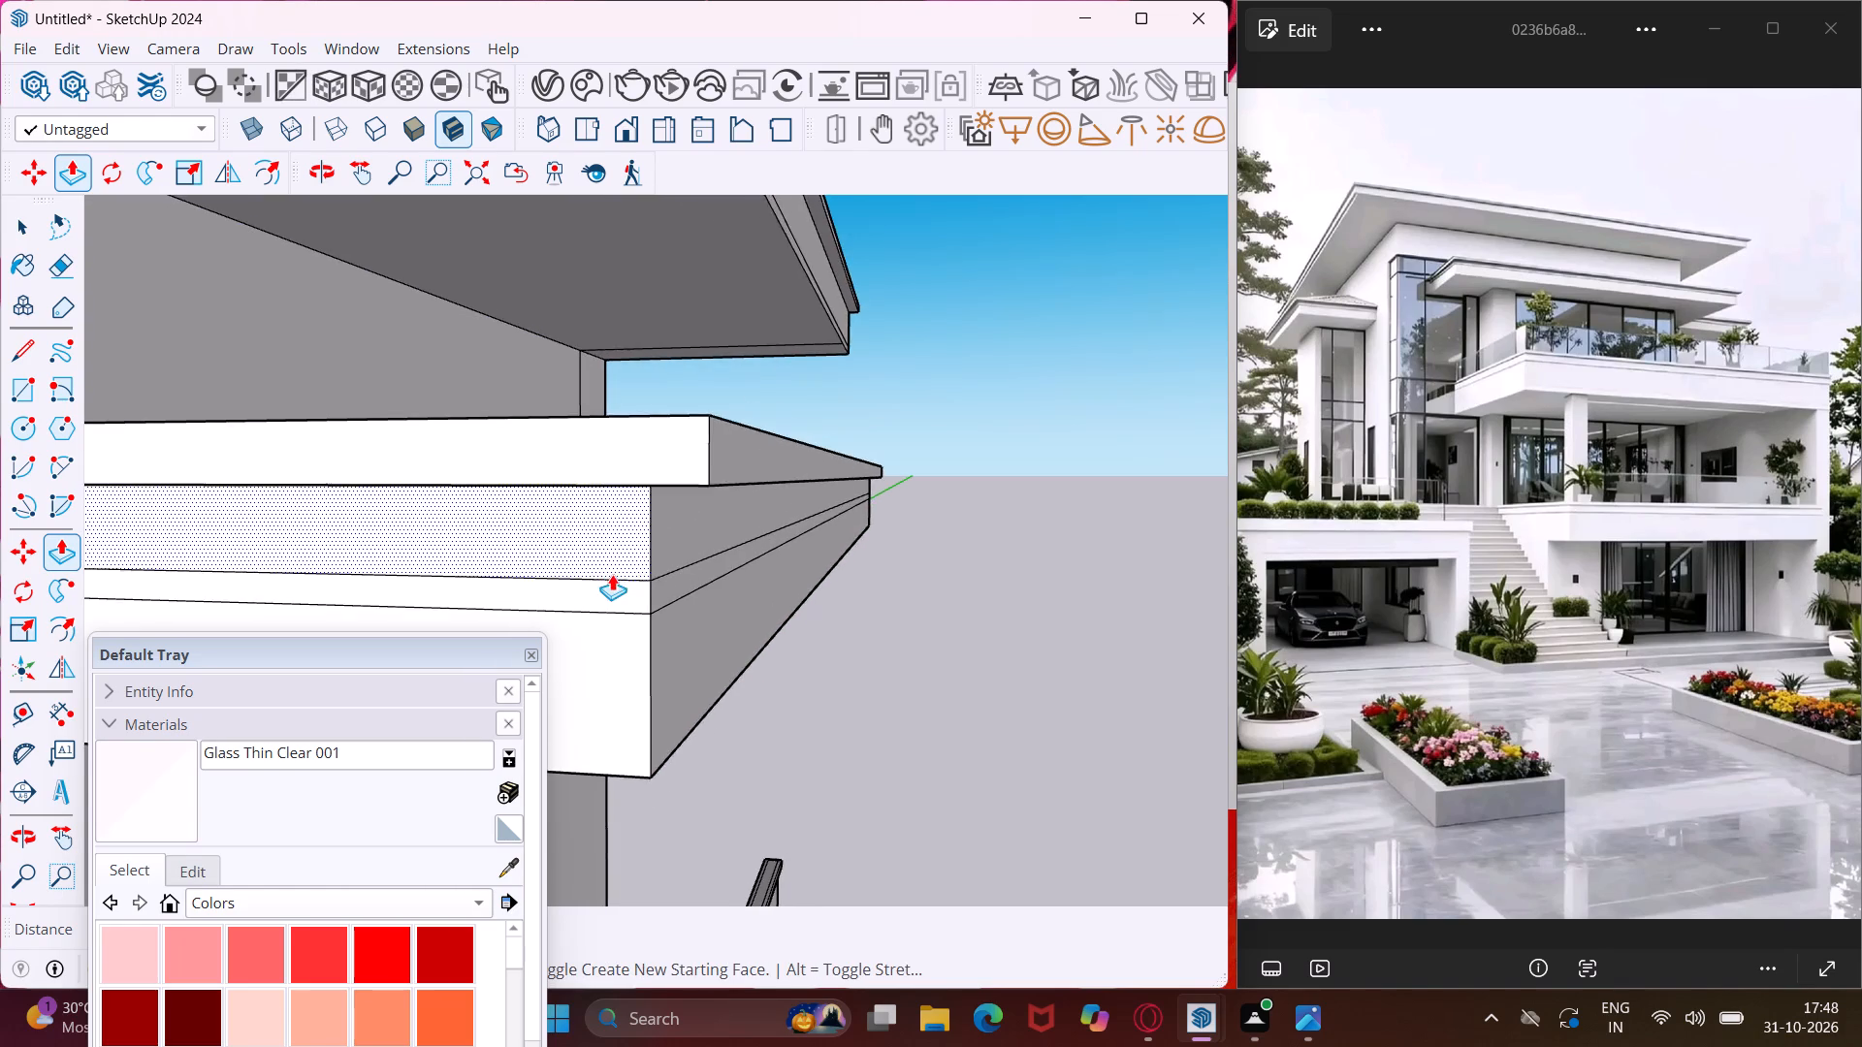
scroll(612, 574, up, 3)
double_click(617, 588)
double_click(683, 592)
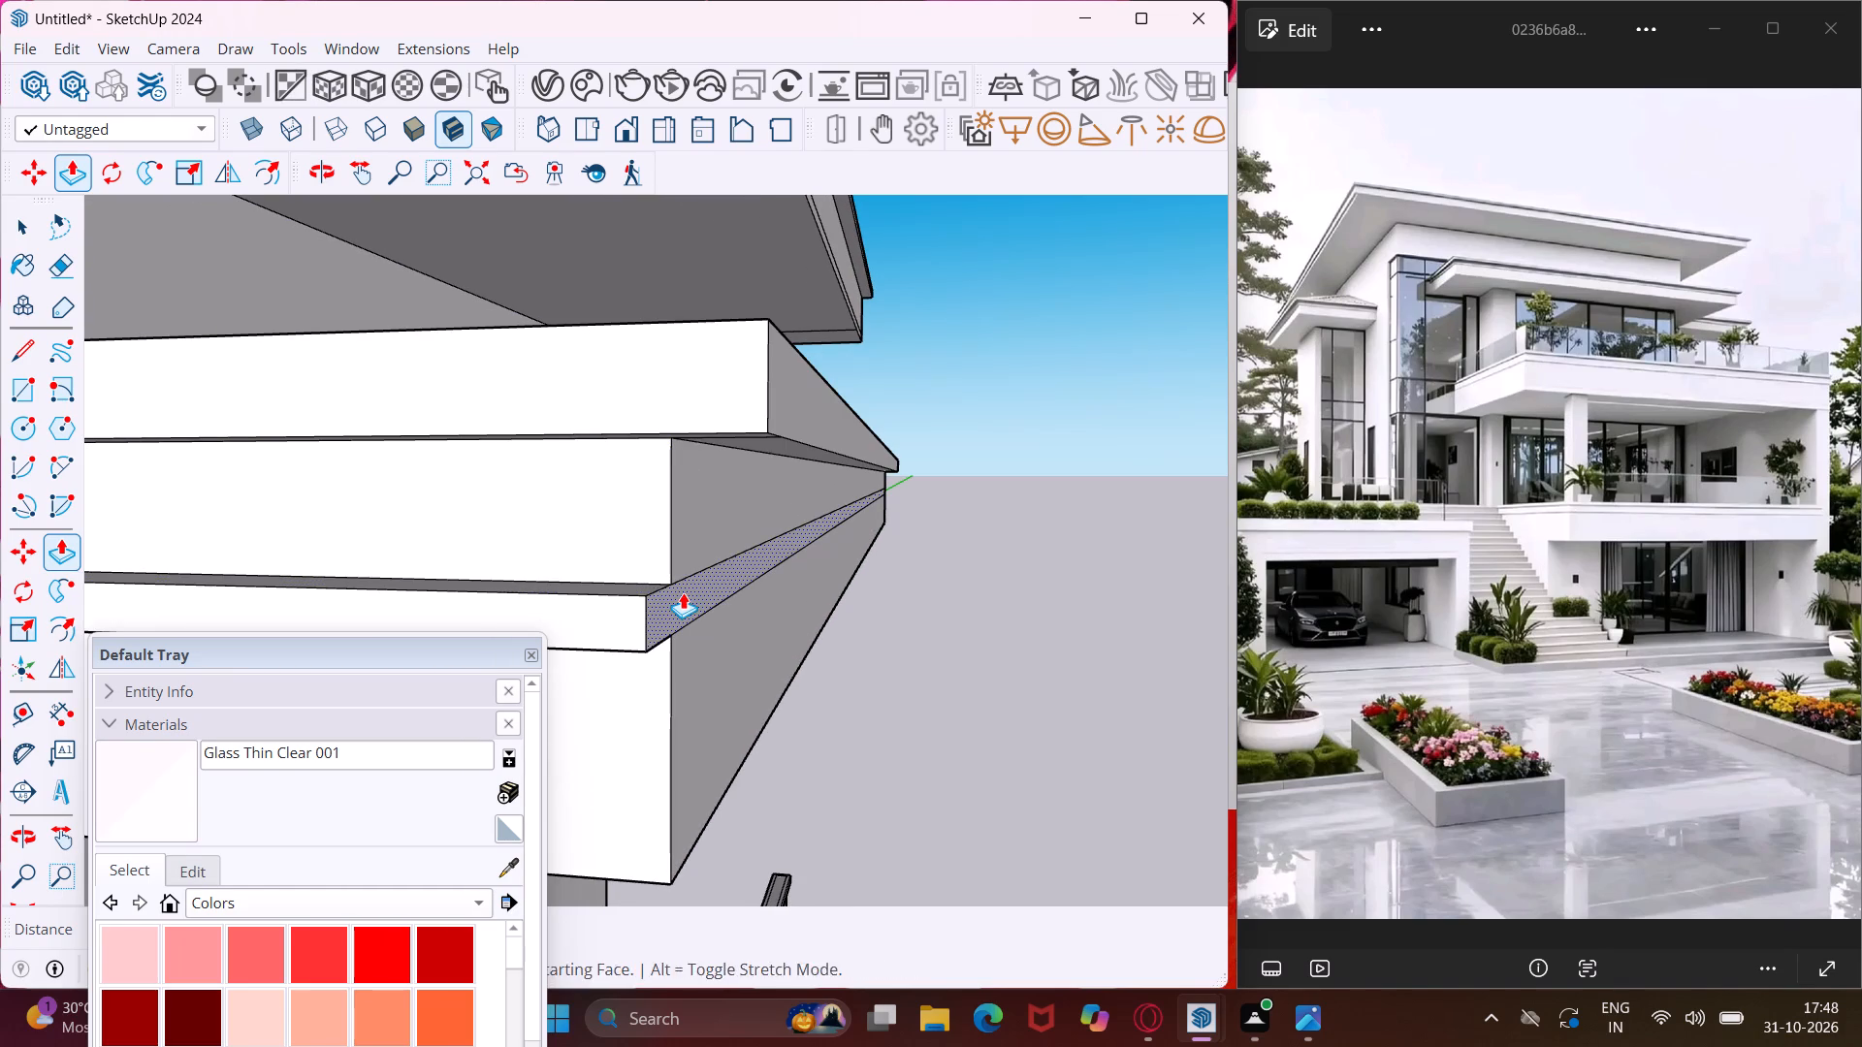
Apply the same Push/Pull offset to the top and thin third bands at the opposite end of the small projecting slab.
scroll(588, 570, down, 6)
middle_drag(726, 520, 494, 418)
scroll(723, 518, up, 1)
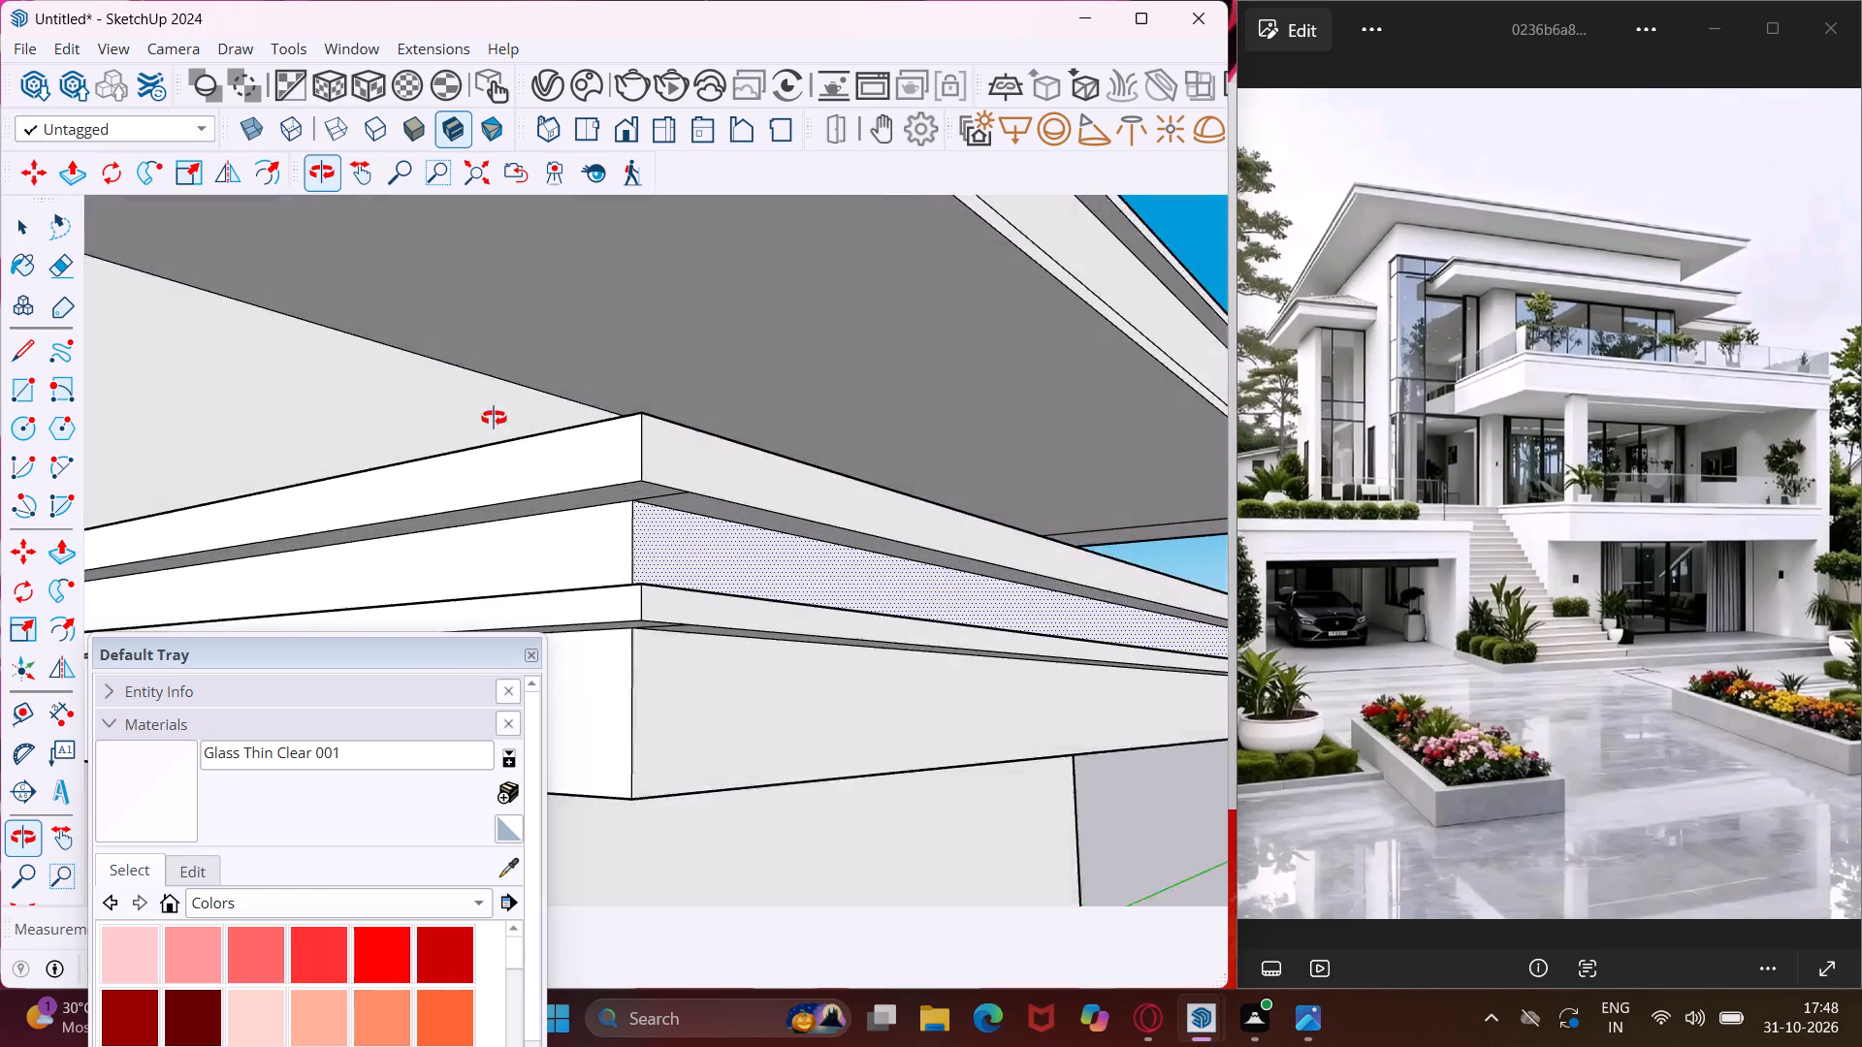
middle_drag(494, 418, 435, 417)
scroll(419, 408, down, 10)
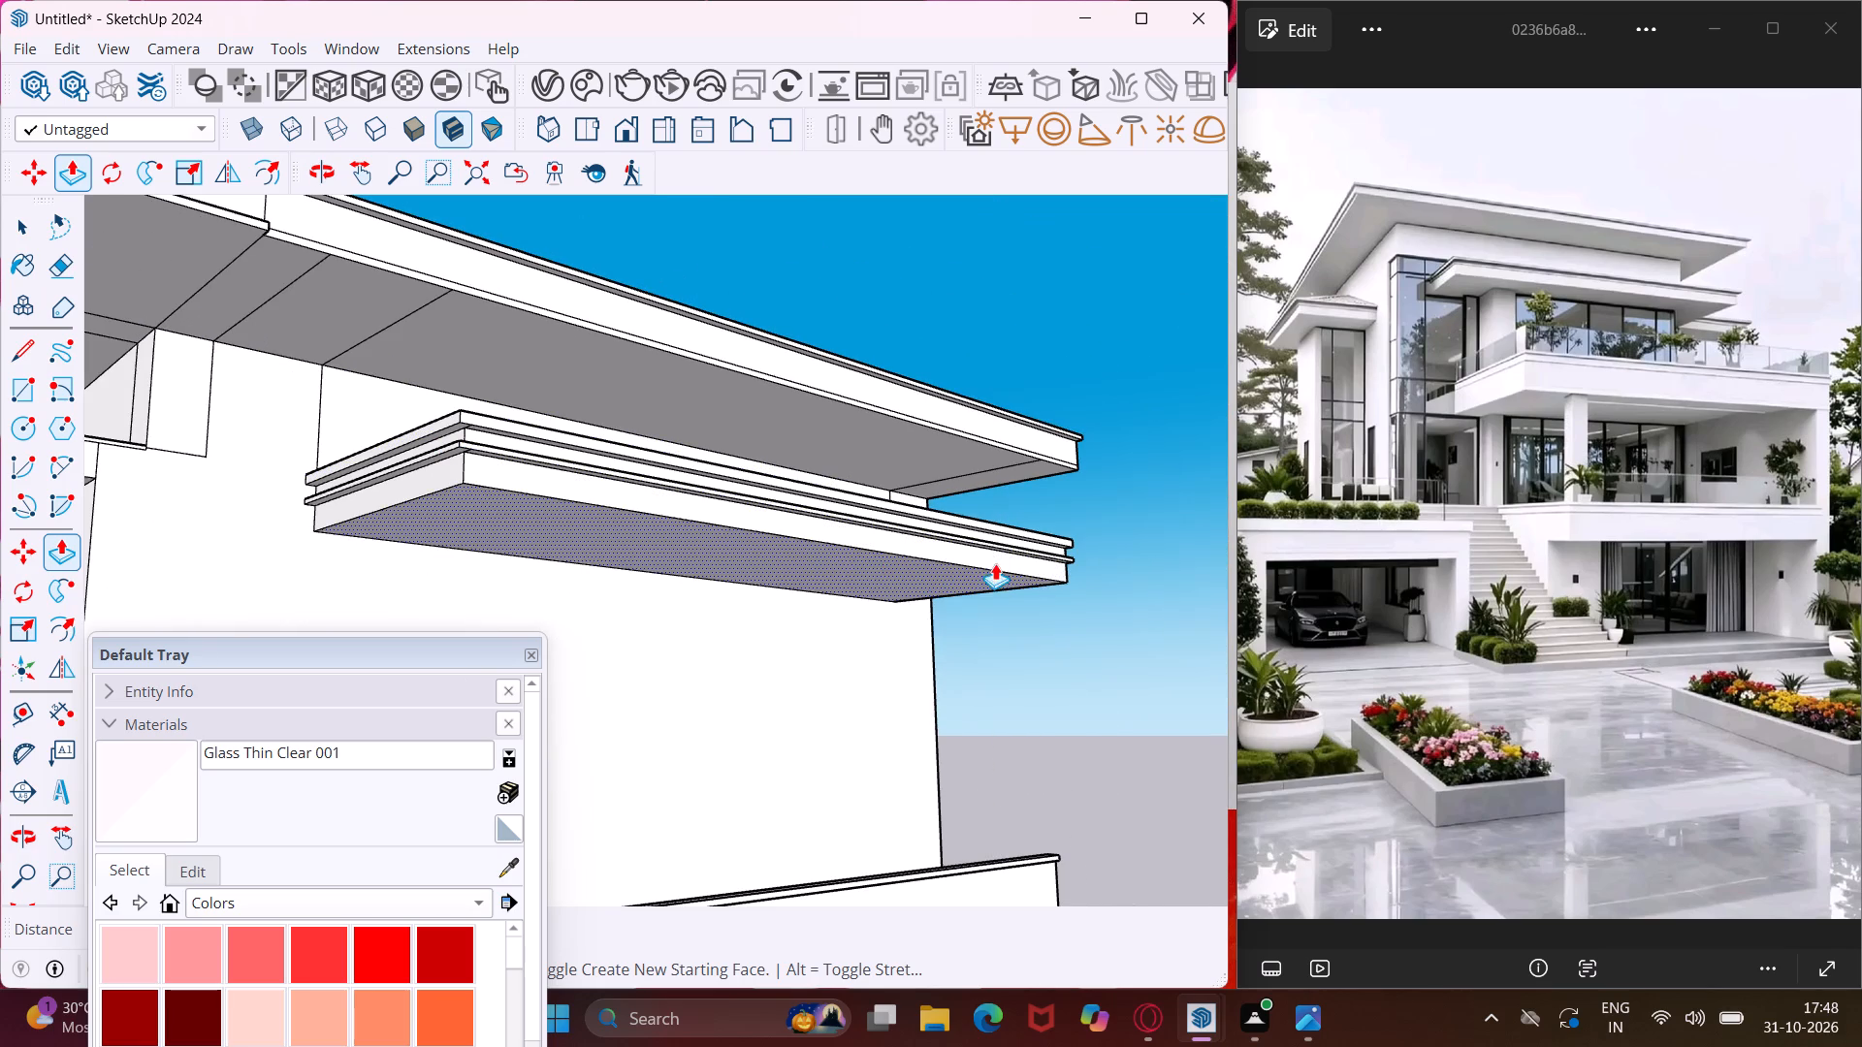
middle_drag(1067, 552, 443, 574)
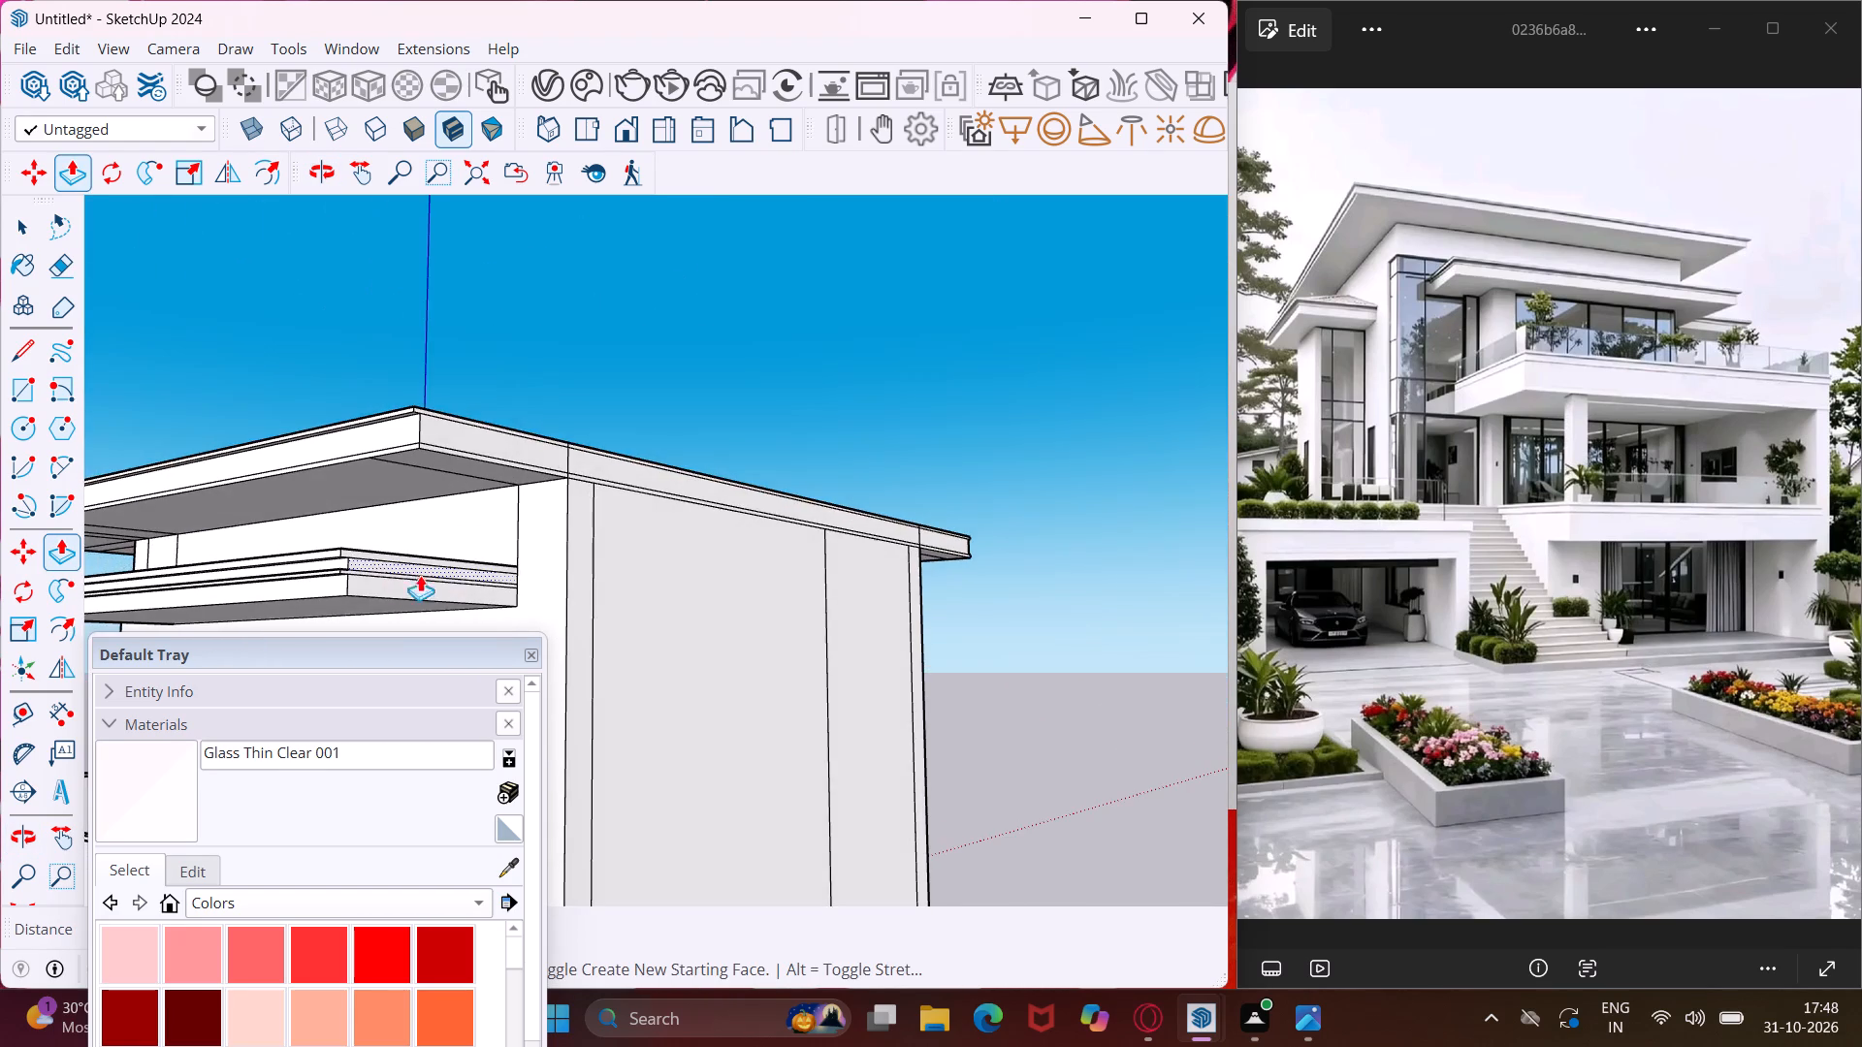
scroll(379, 561, up, 13)
double_click(284, 530)
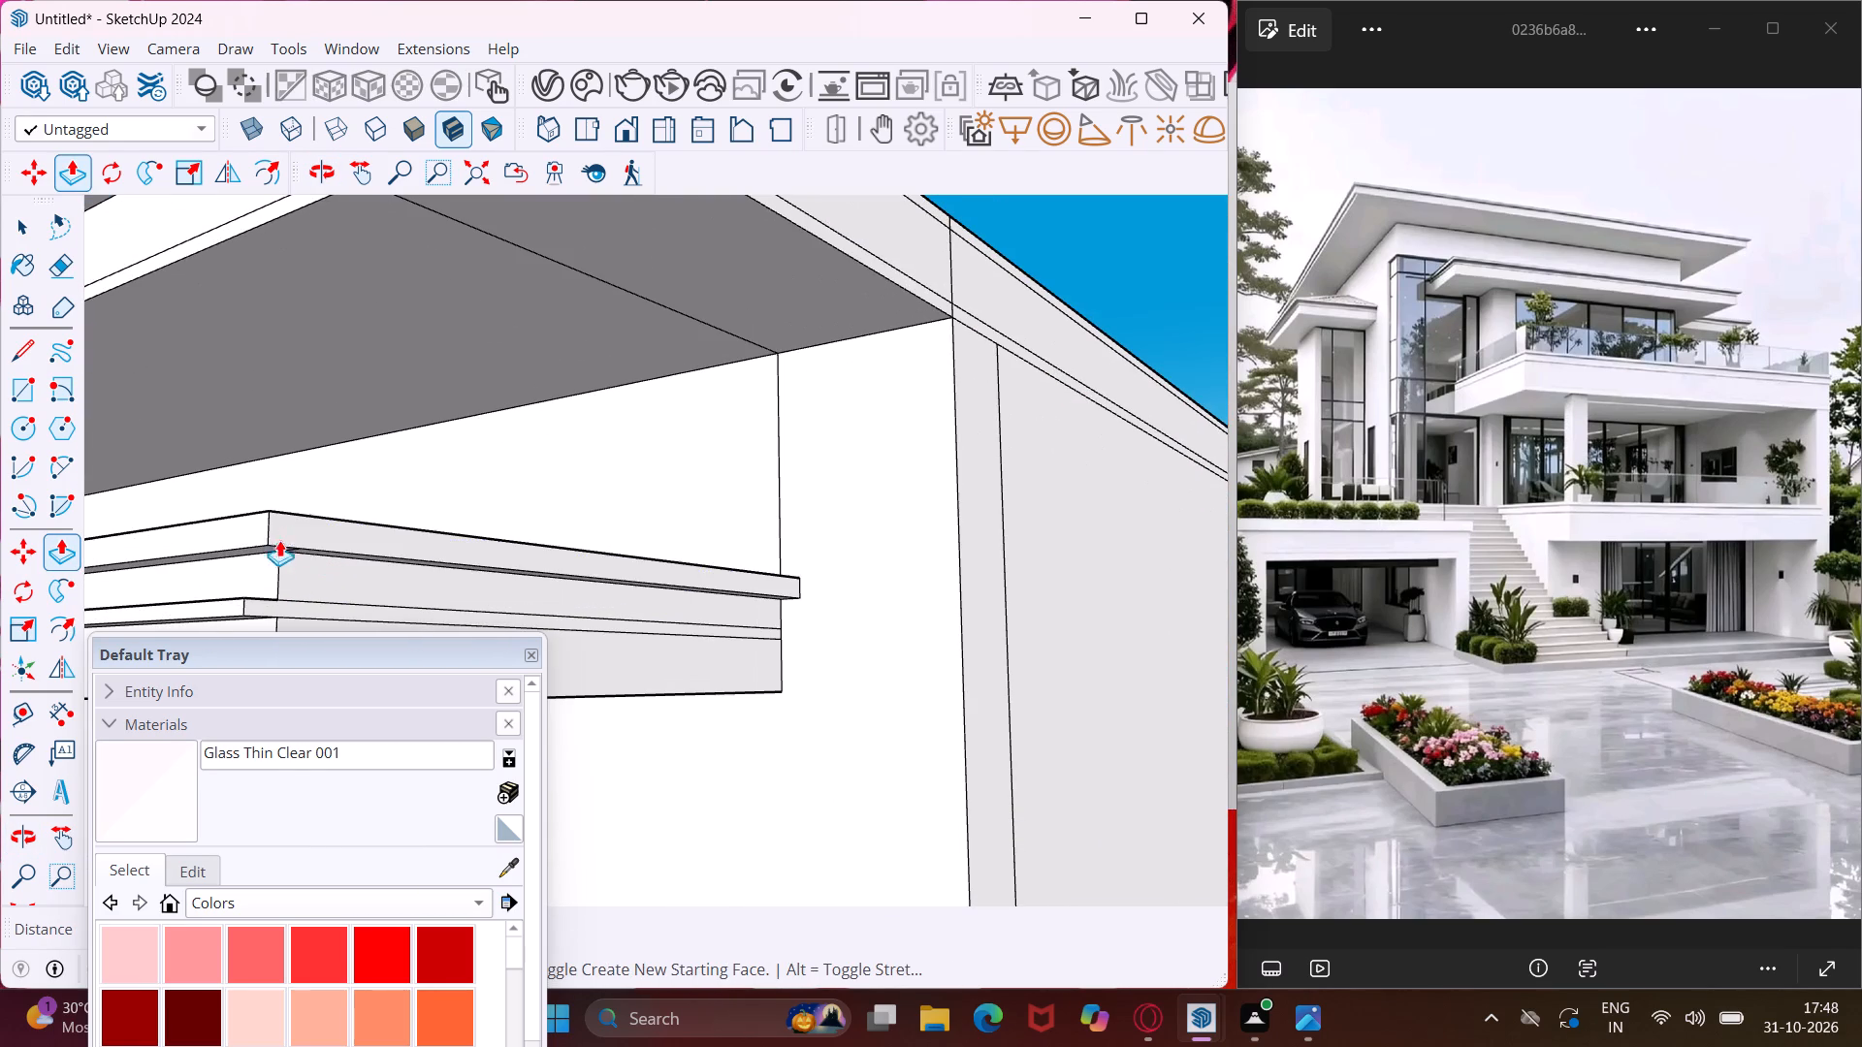
double_click(266, 603)
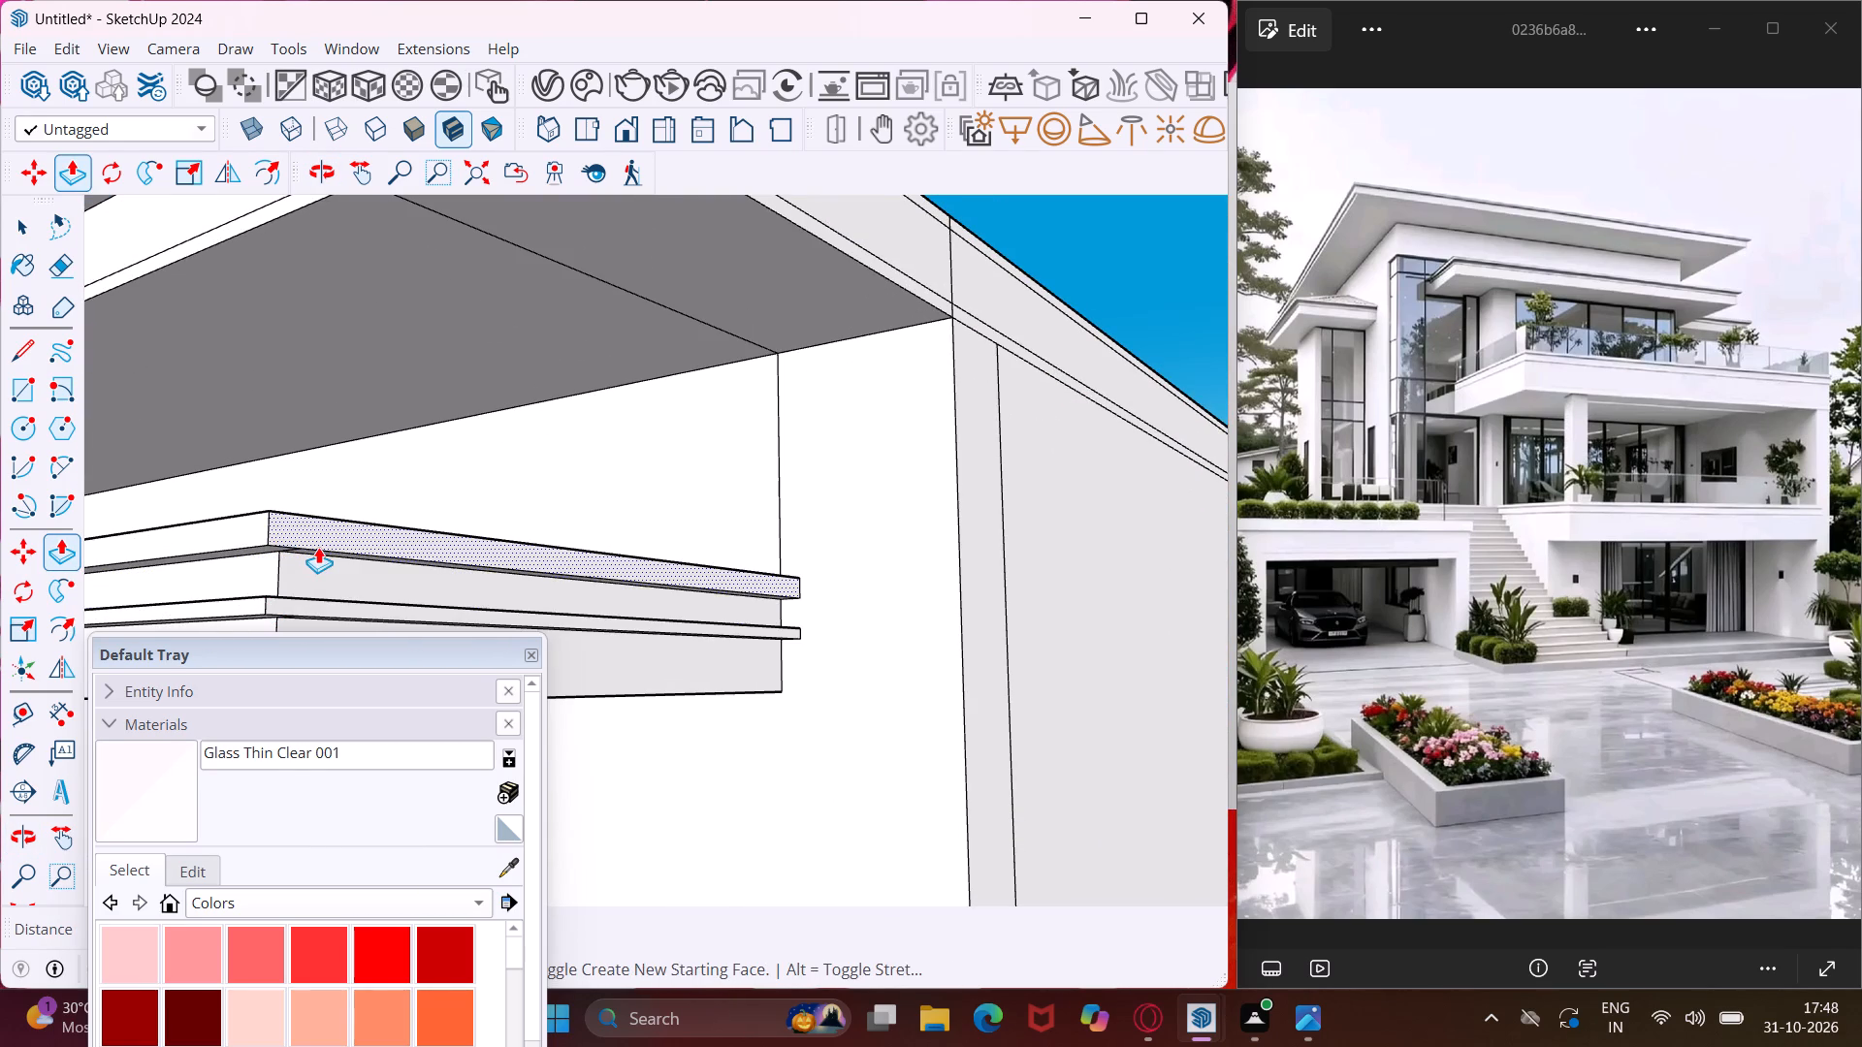
key(Escape)
key(space)
Paint the six panes of the free-standing tall narrow window frame with Glass Thin Clear 001.
middle_drag(318, 547, 1005, 689)
scroll(987, 561, down, 4)
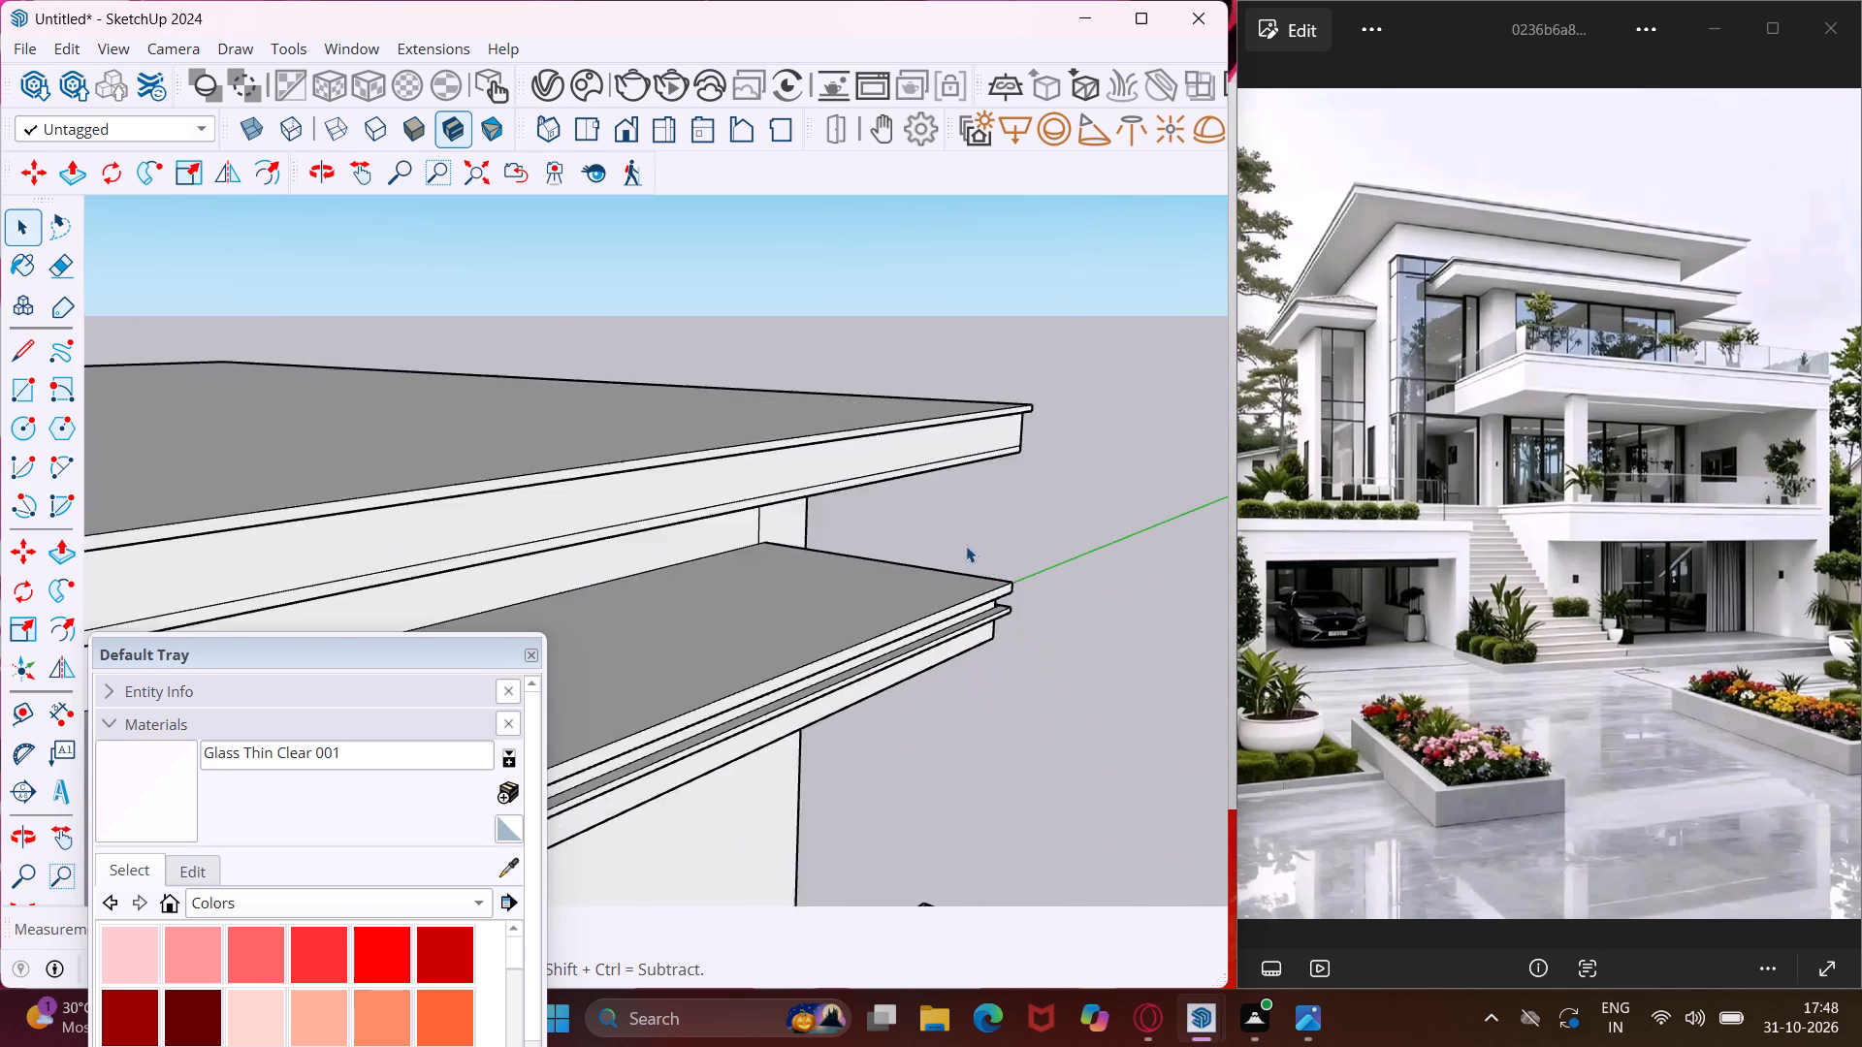
scroll(966, 546, down, 8)
scroll(994, 408, down, 12)
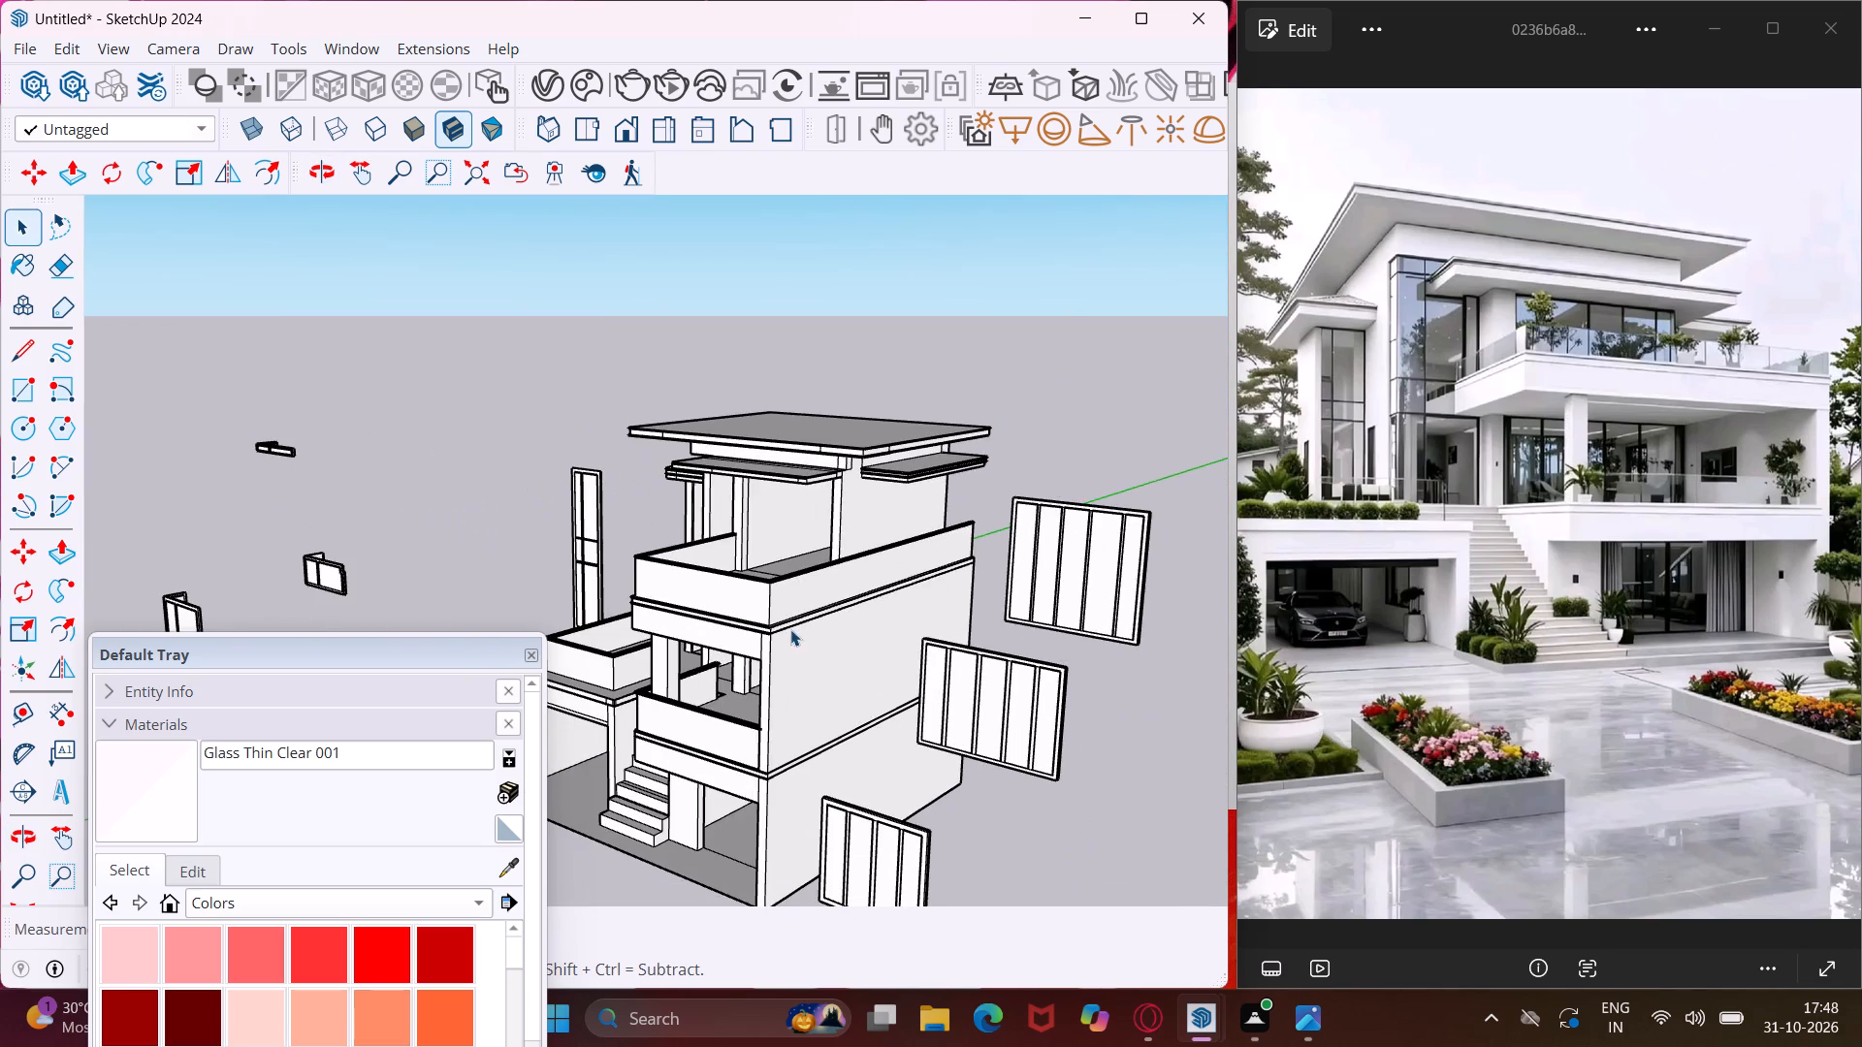
middle_drag(790, 630, 1049, 714)
scroll(1063, 648, up, 5)
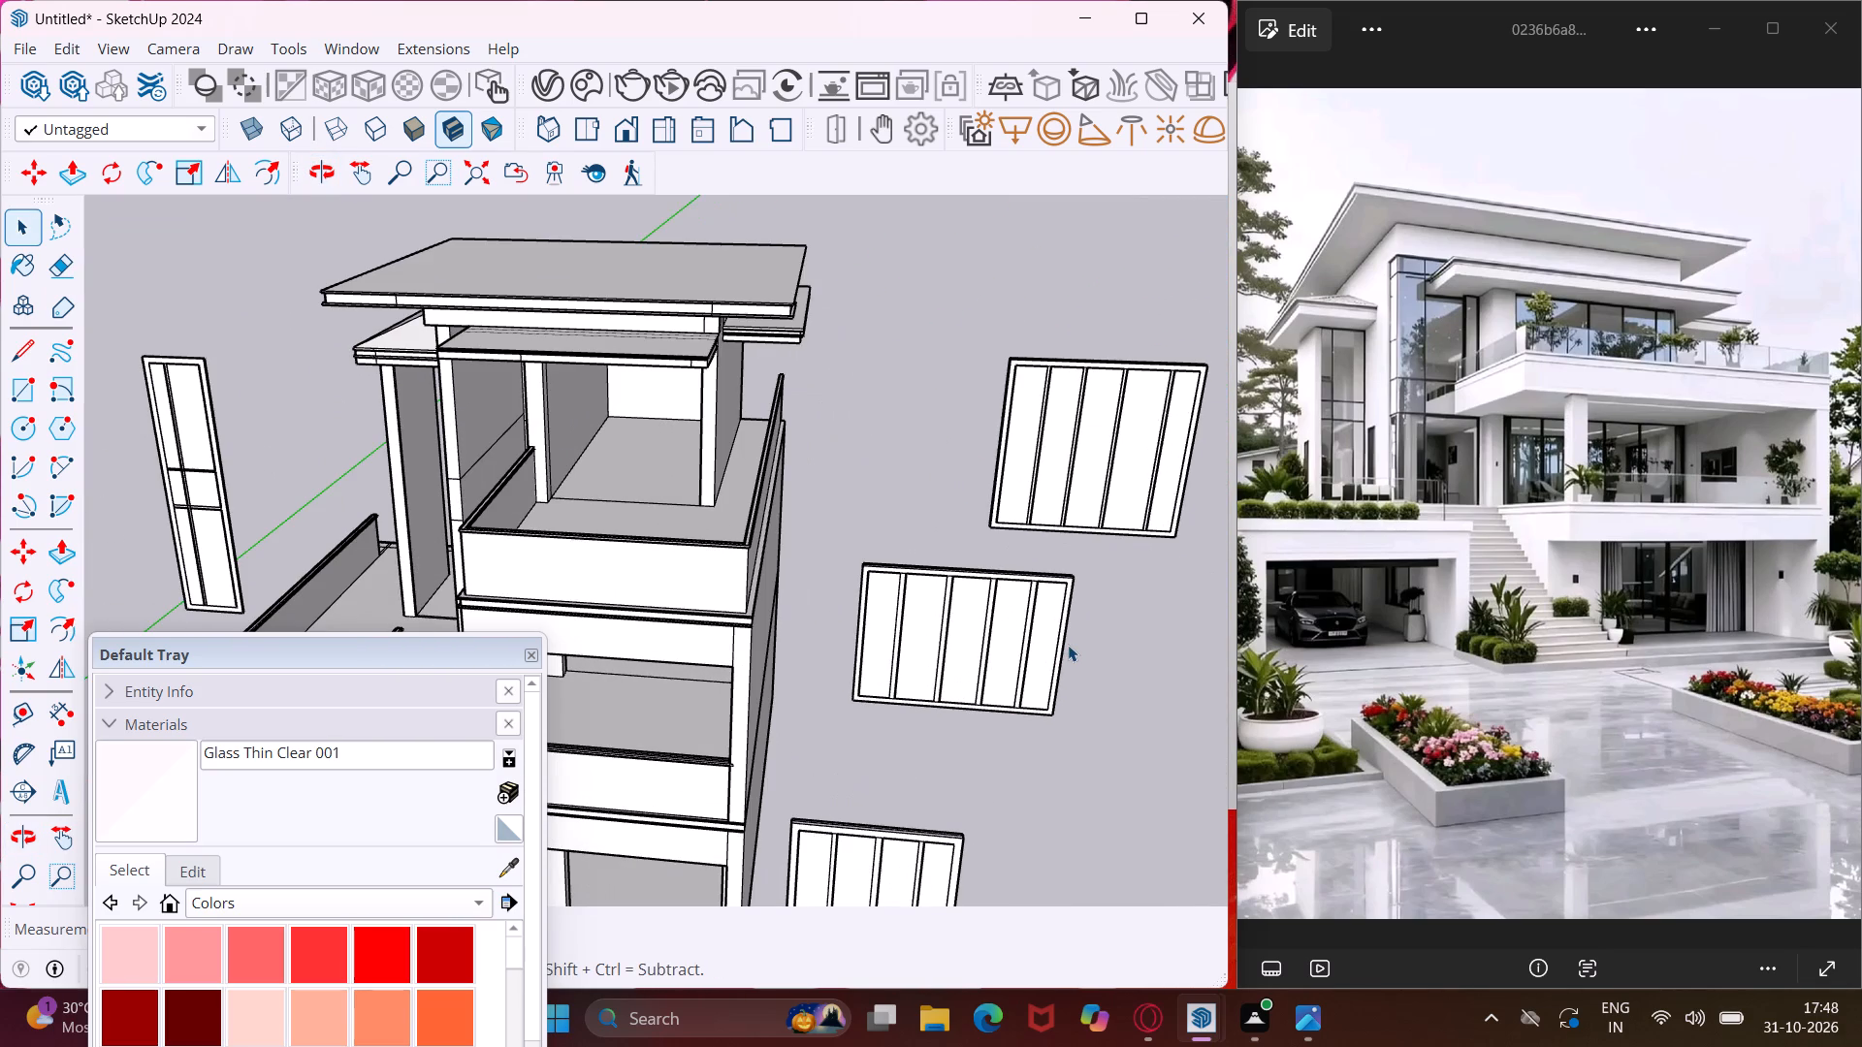
click(148, 780)
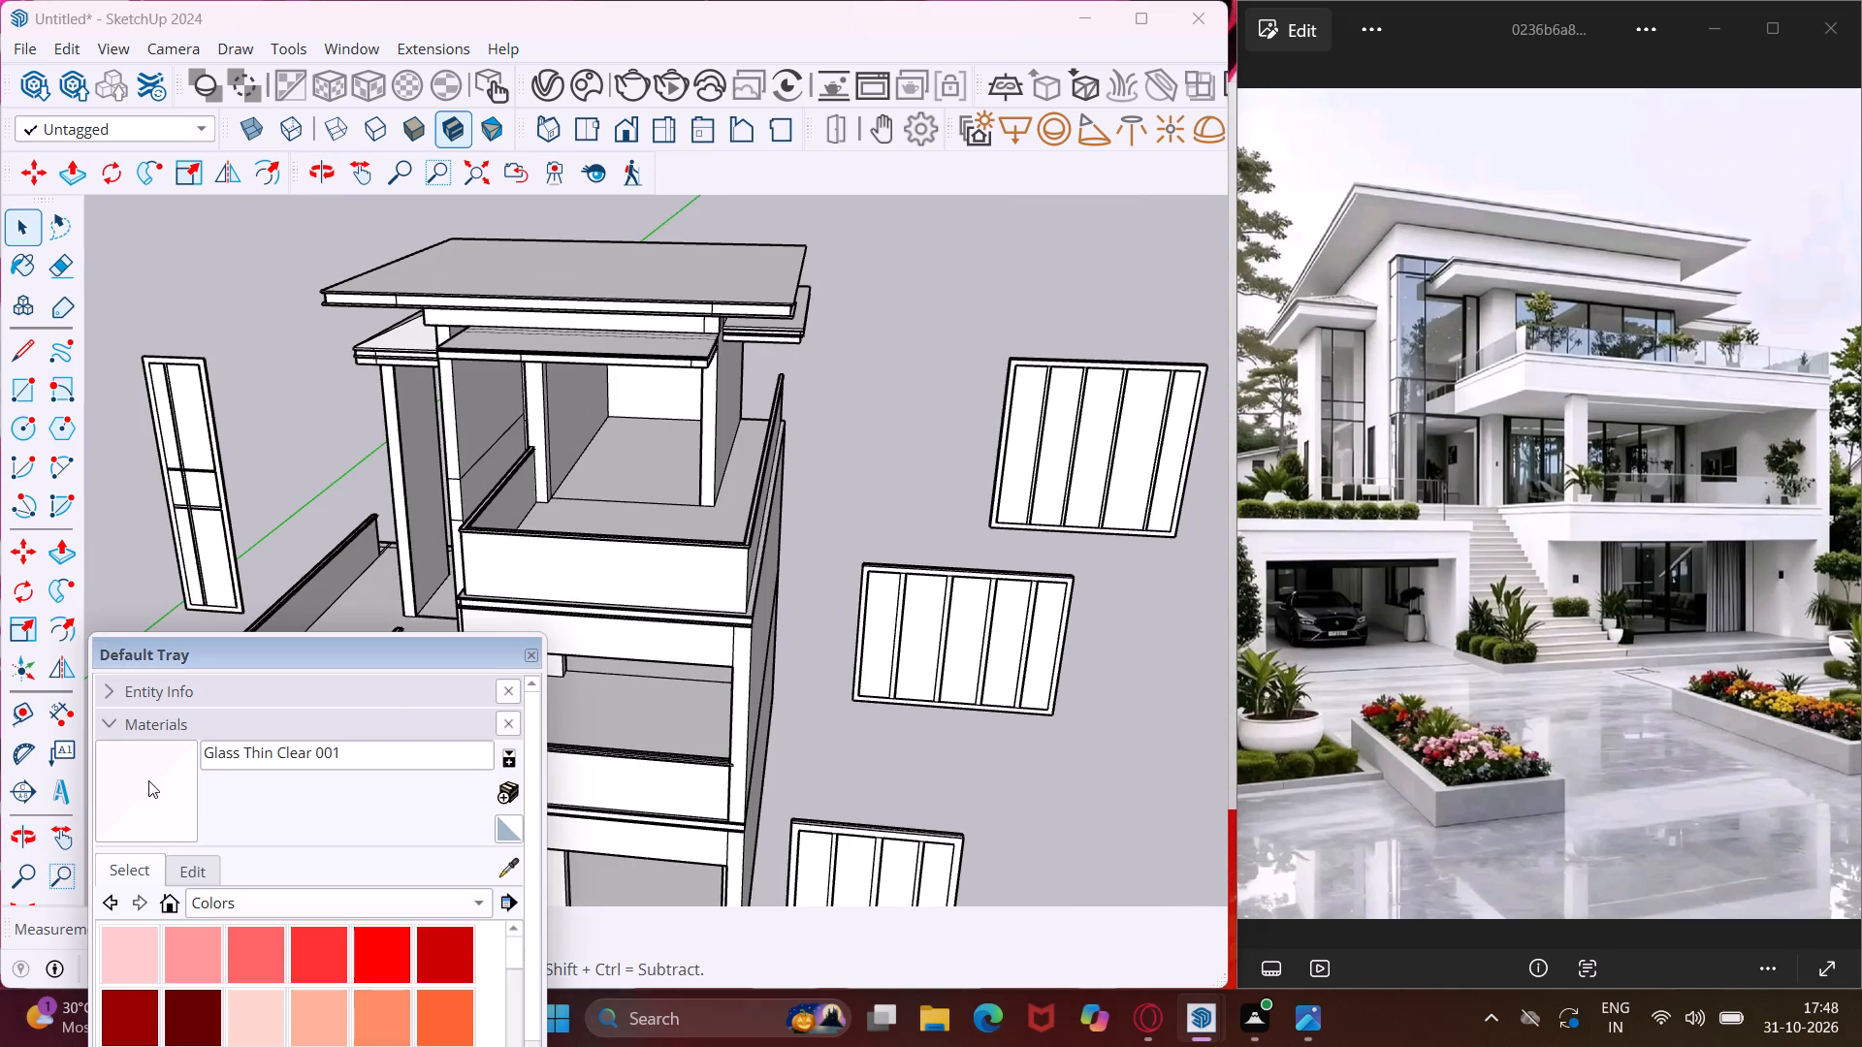
scroll(192, 410, up, 9)
click(185, 400)
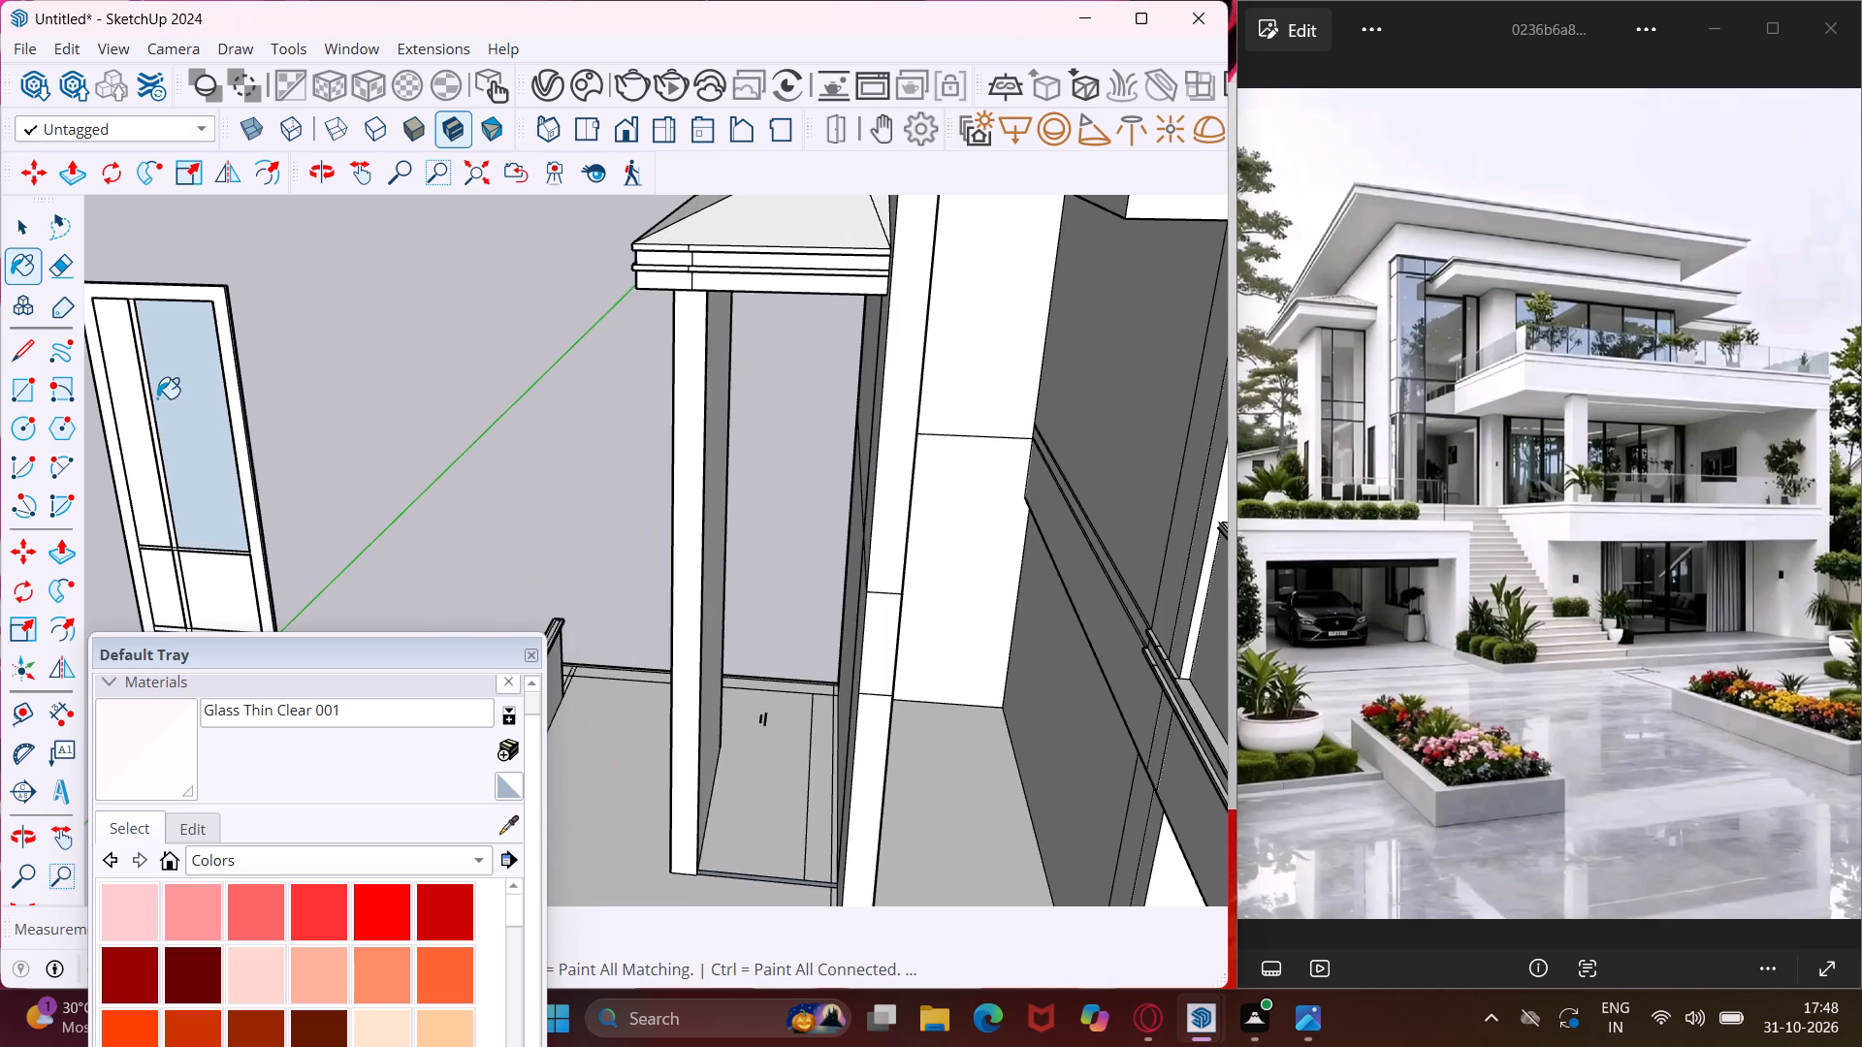
click(136, 404)
click(168, 584)
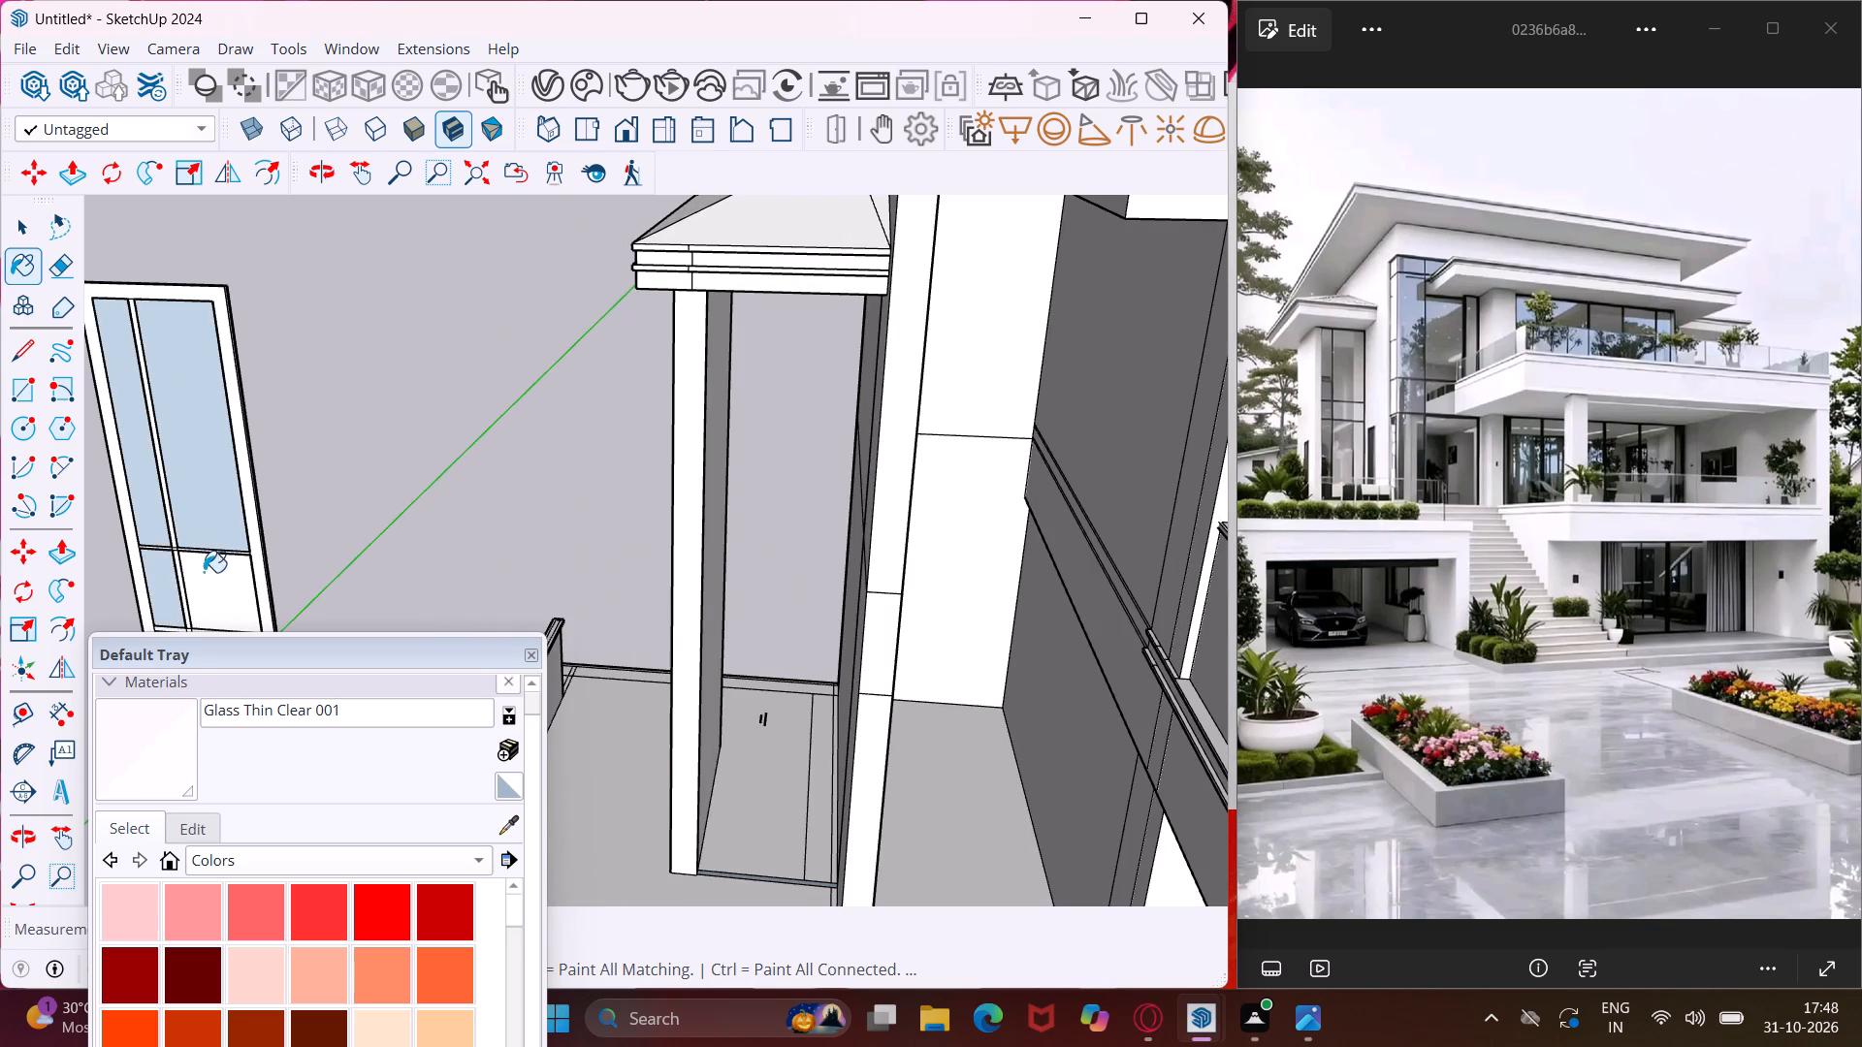
click(207, 571)
scroll(247, 397, down, 9)
scroll(208, 554, up, 3)
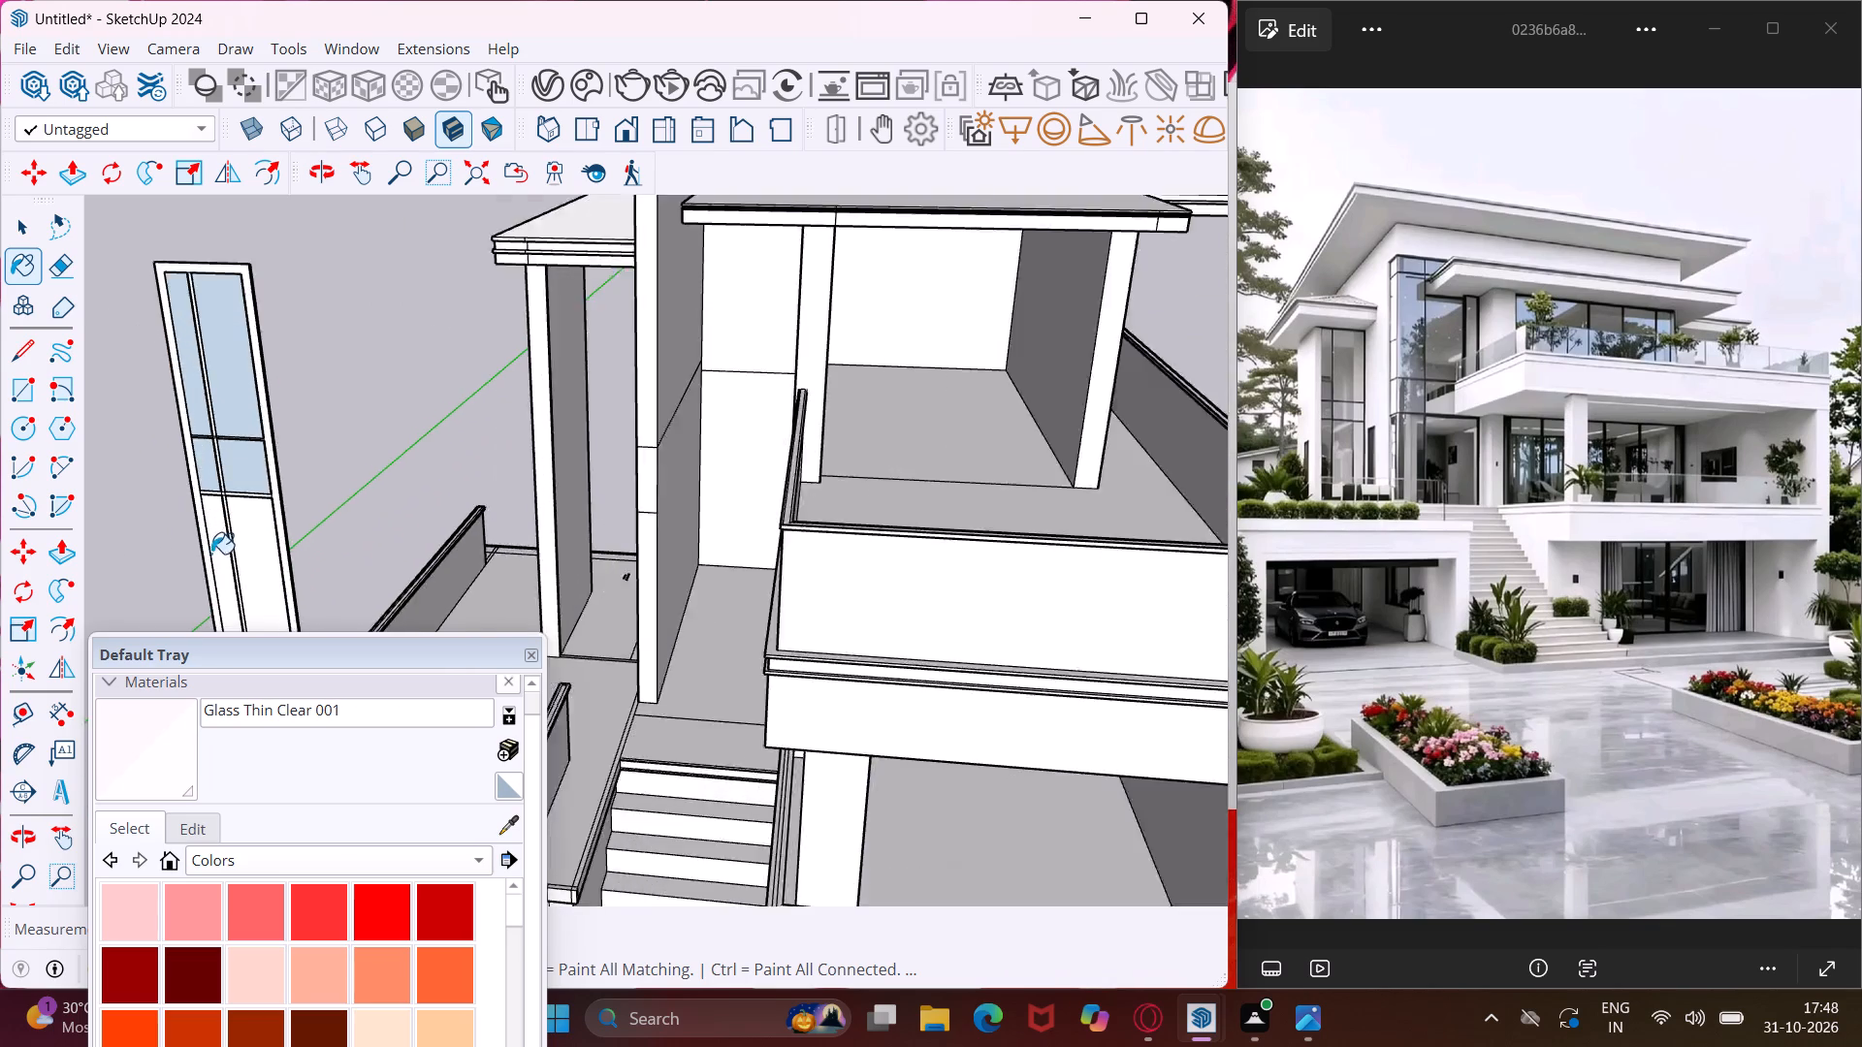
scroll(211, 554, up, 9)
click(225, 542)
click(283, 497)
Paint the panes of the low L-shaped corner window with the notched frame in Glass Thin Clear 001, including both faces of its short side.
scroll(281, 418, down, 4)
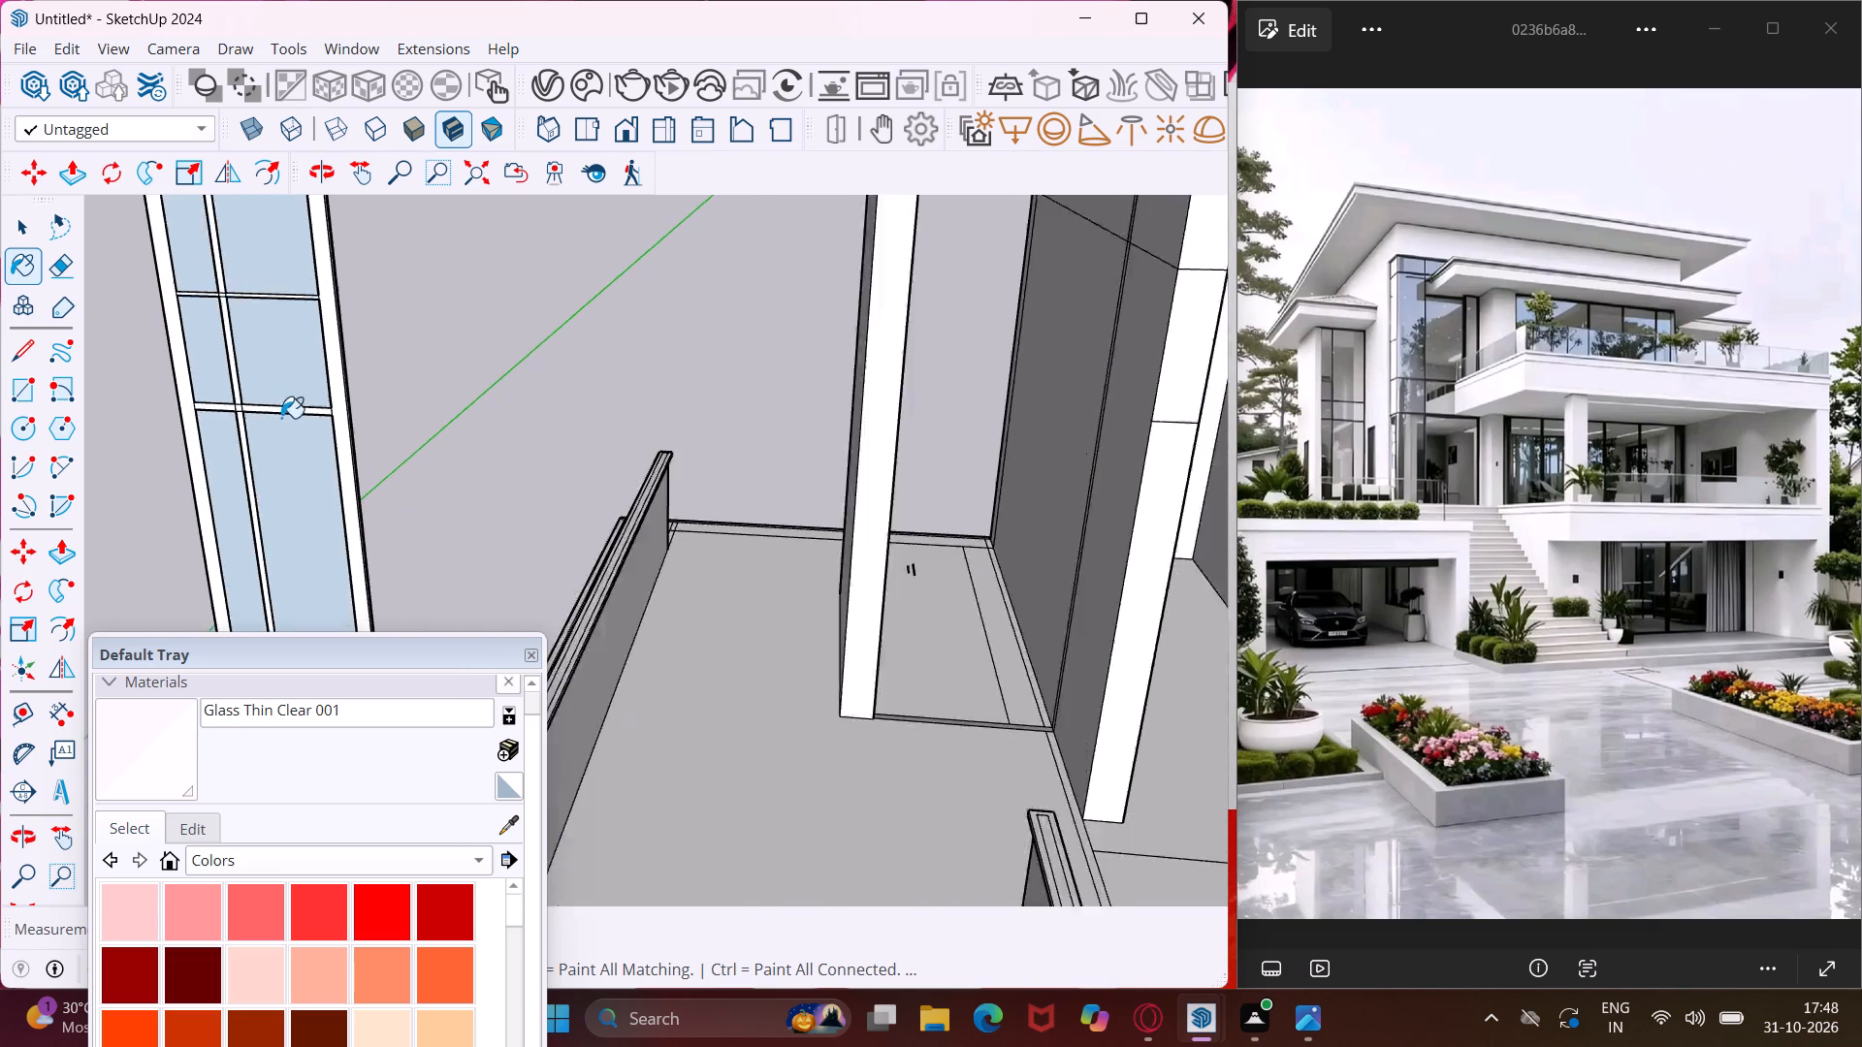
scroll(281, 418, down, 20)
middle_drag(268, 406, 298, 408)
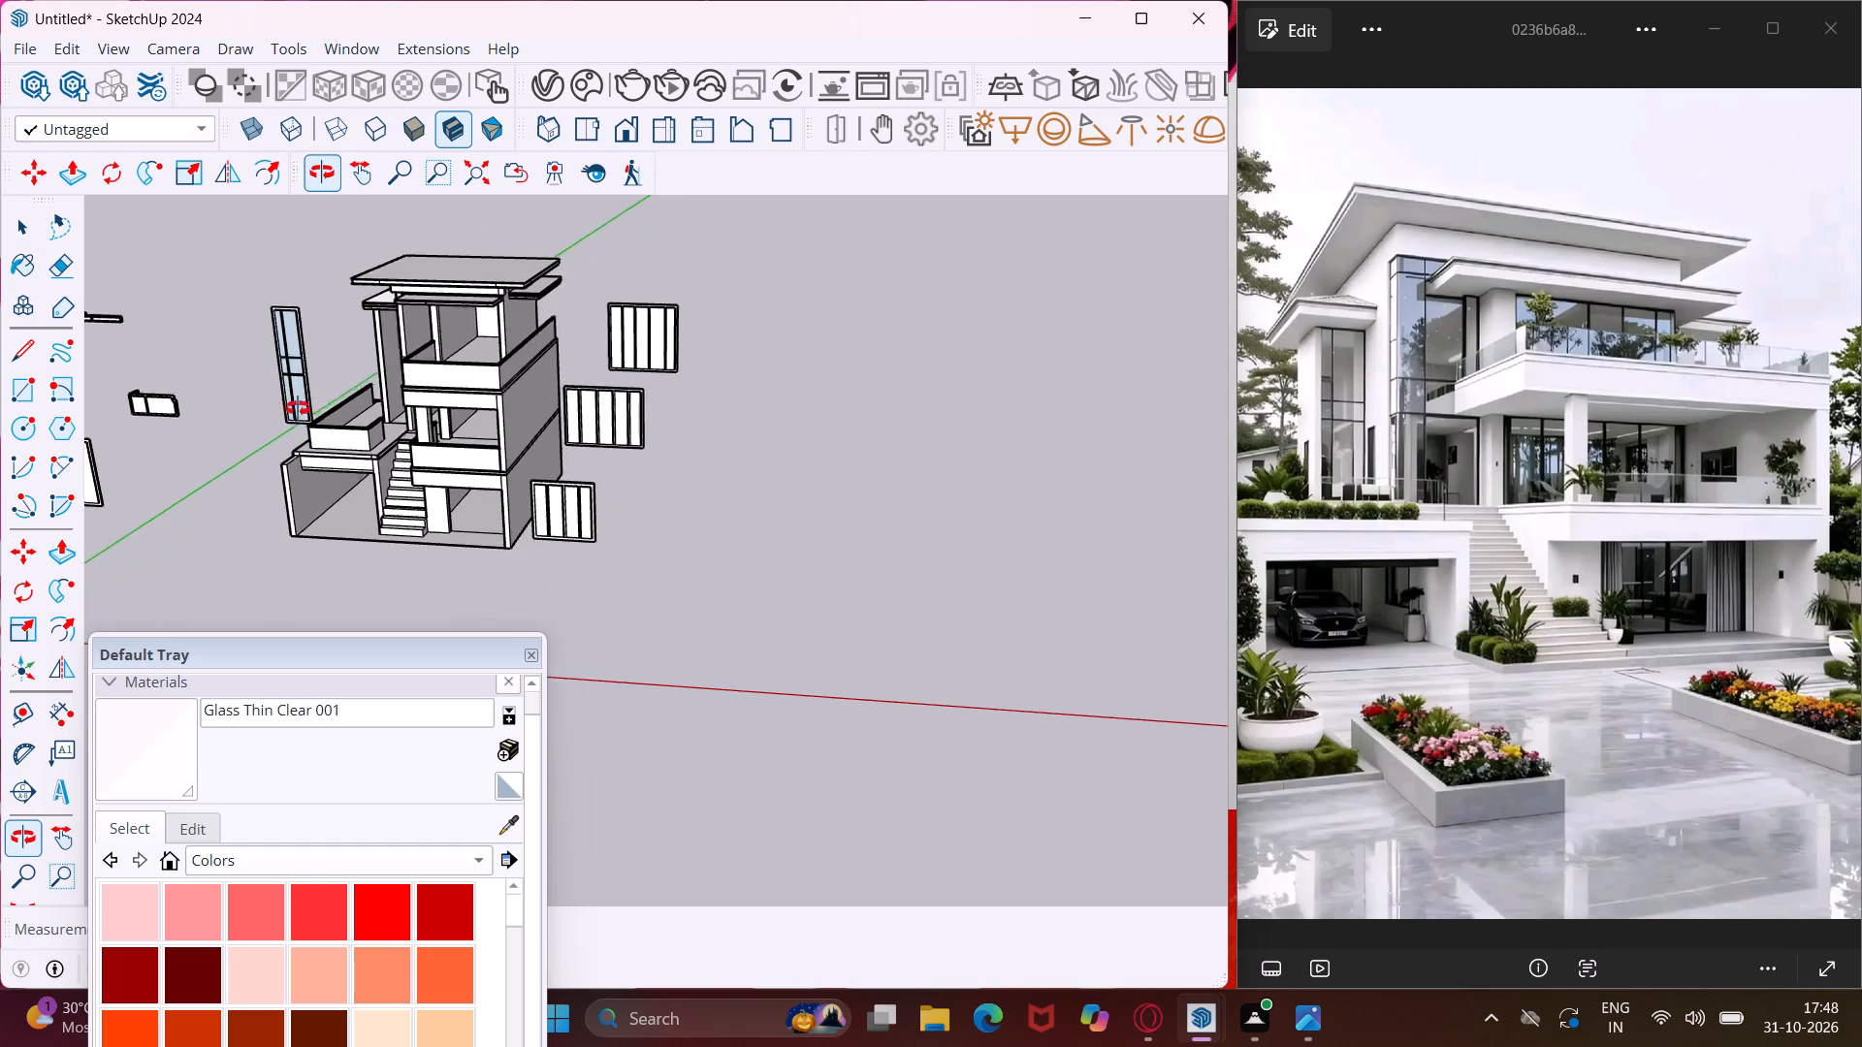
middle_drag(298, 408, 1092, 378)
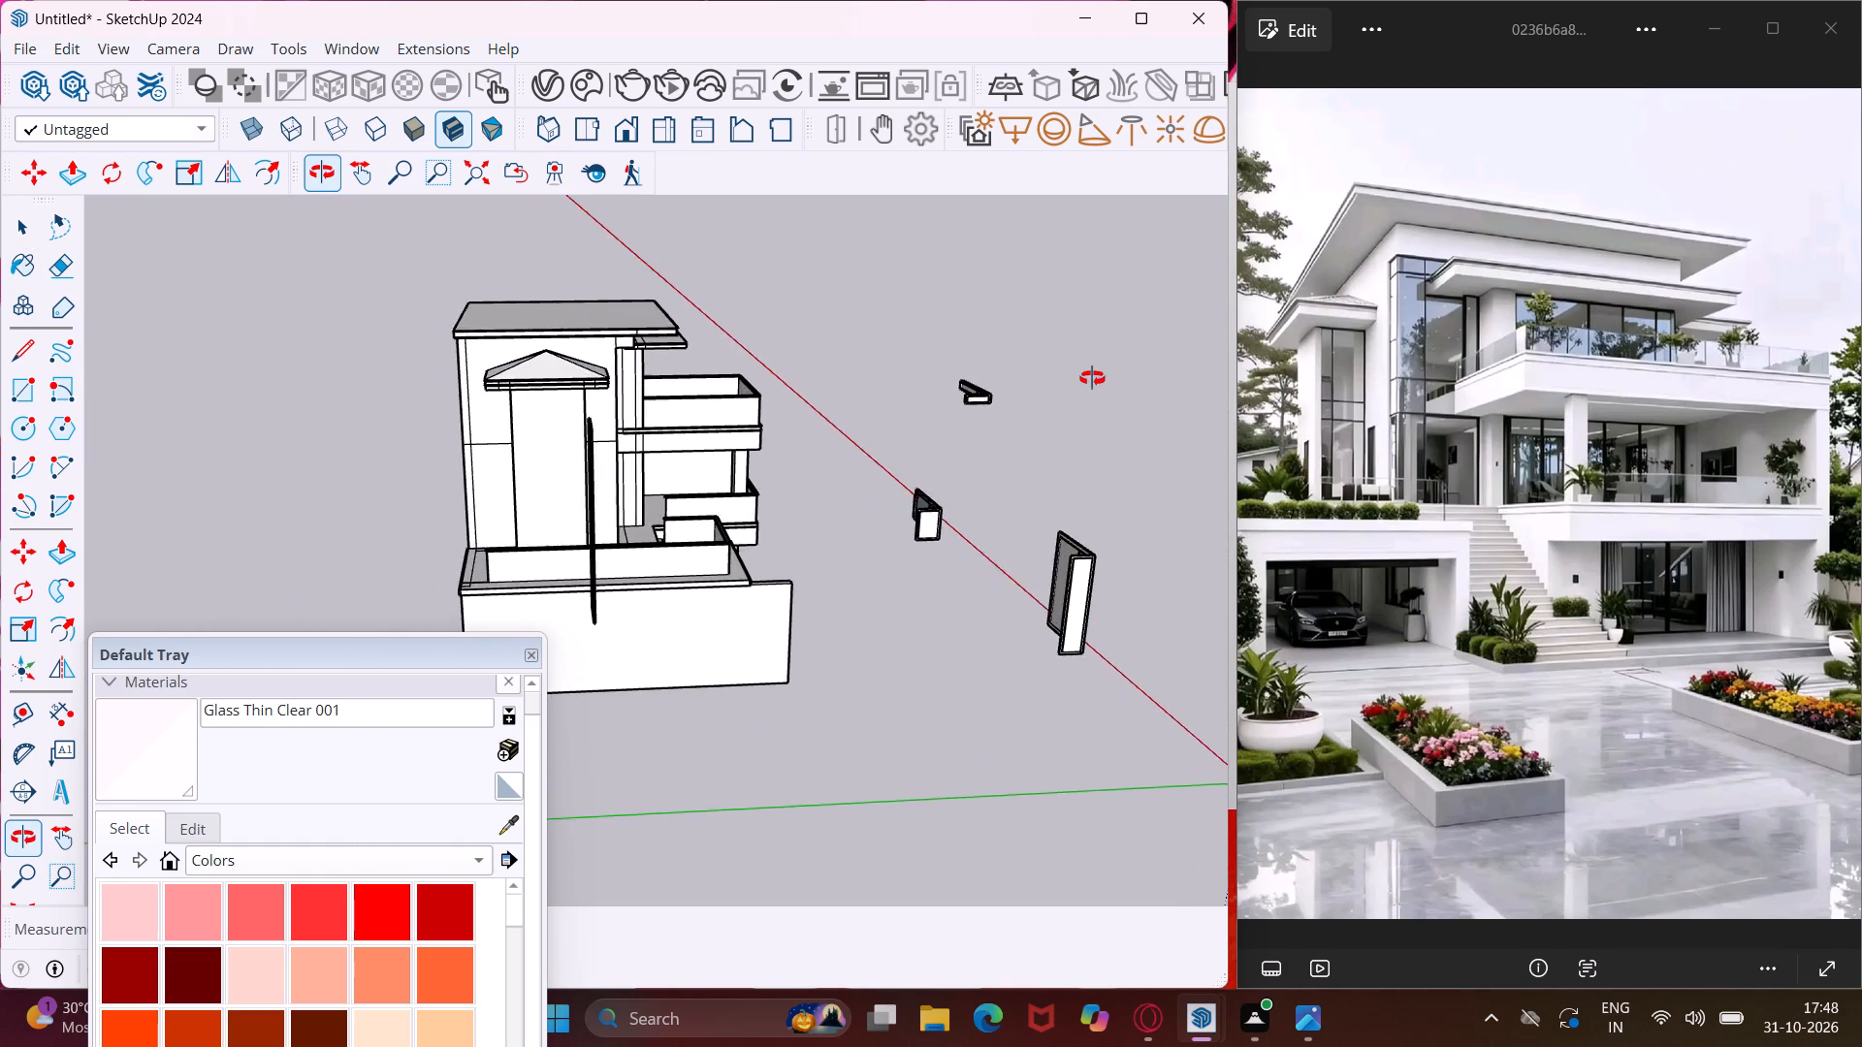
middle_drag(1092, 378, 1159, 395)
scroll(1035, 528, up, 8)
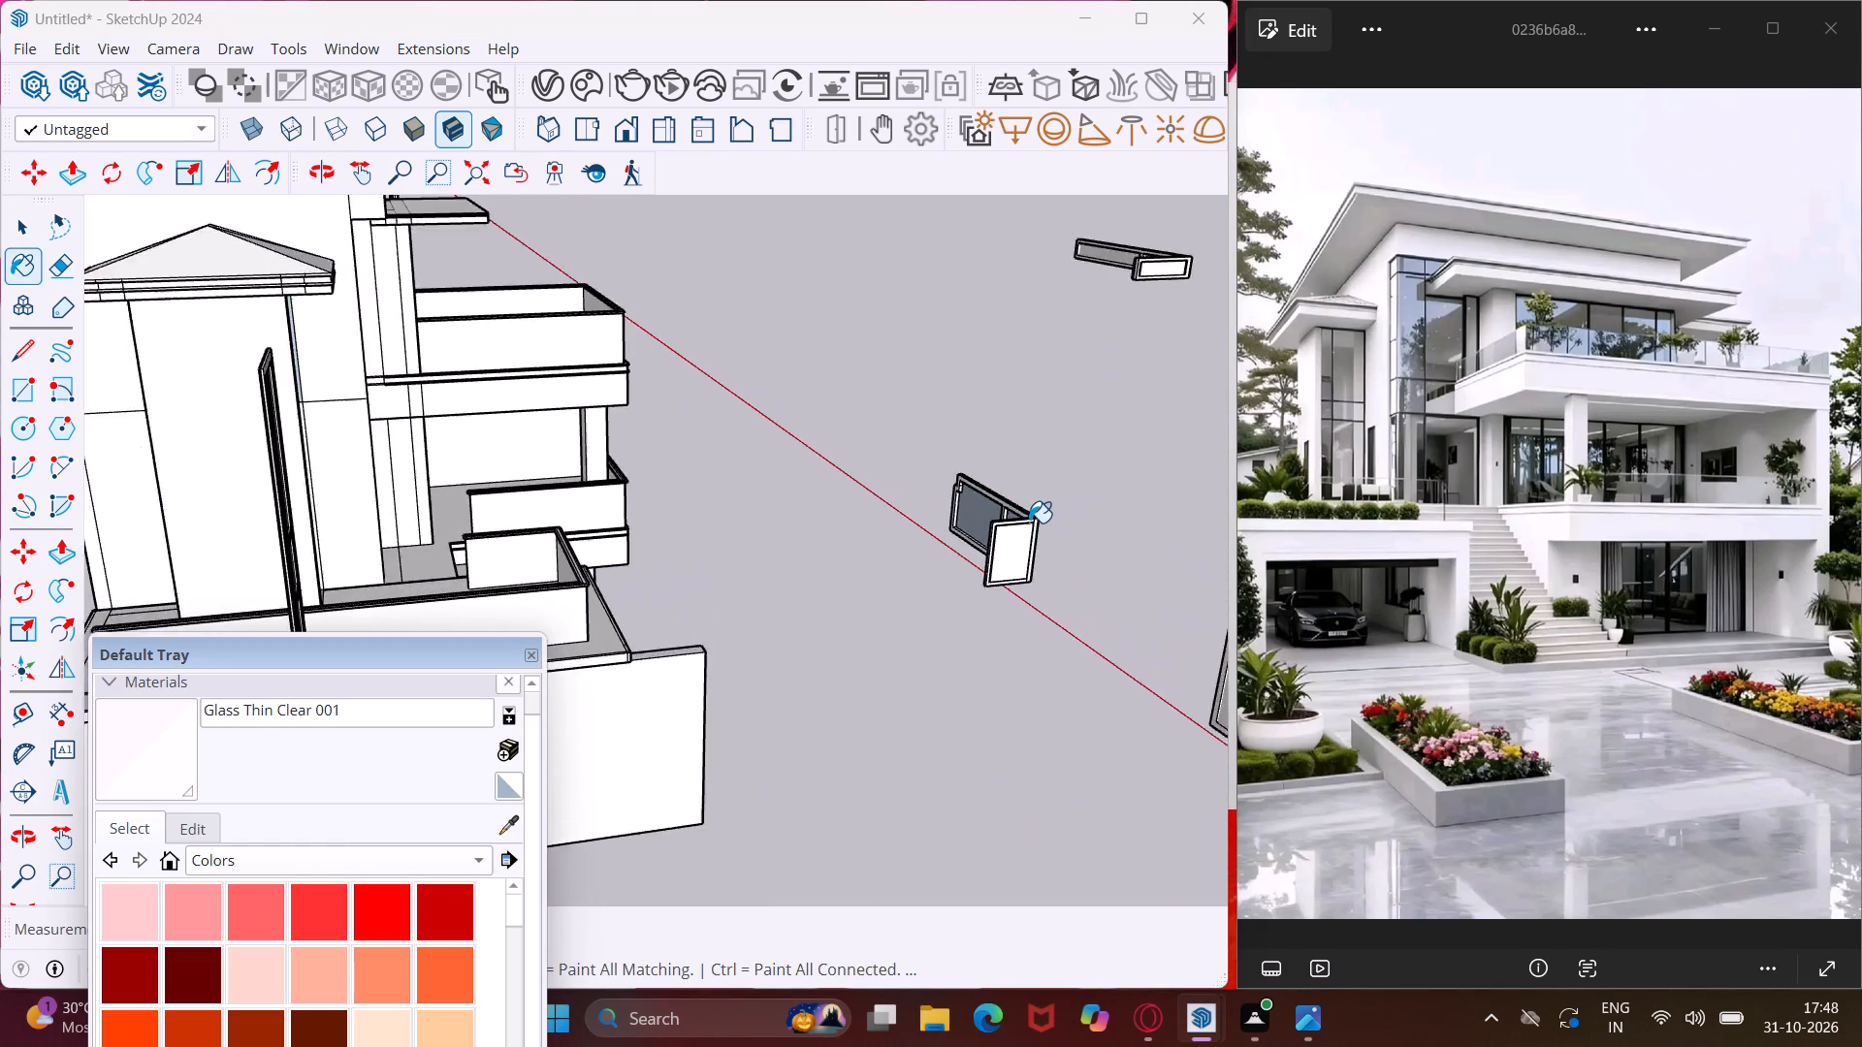
scroll(1029, 523, up, 13)
click(947, 501)
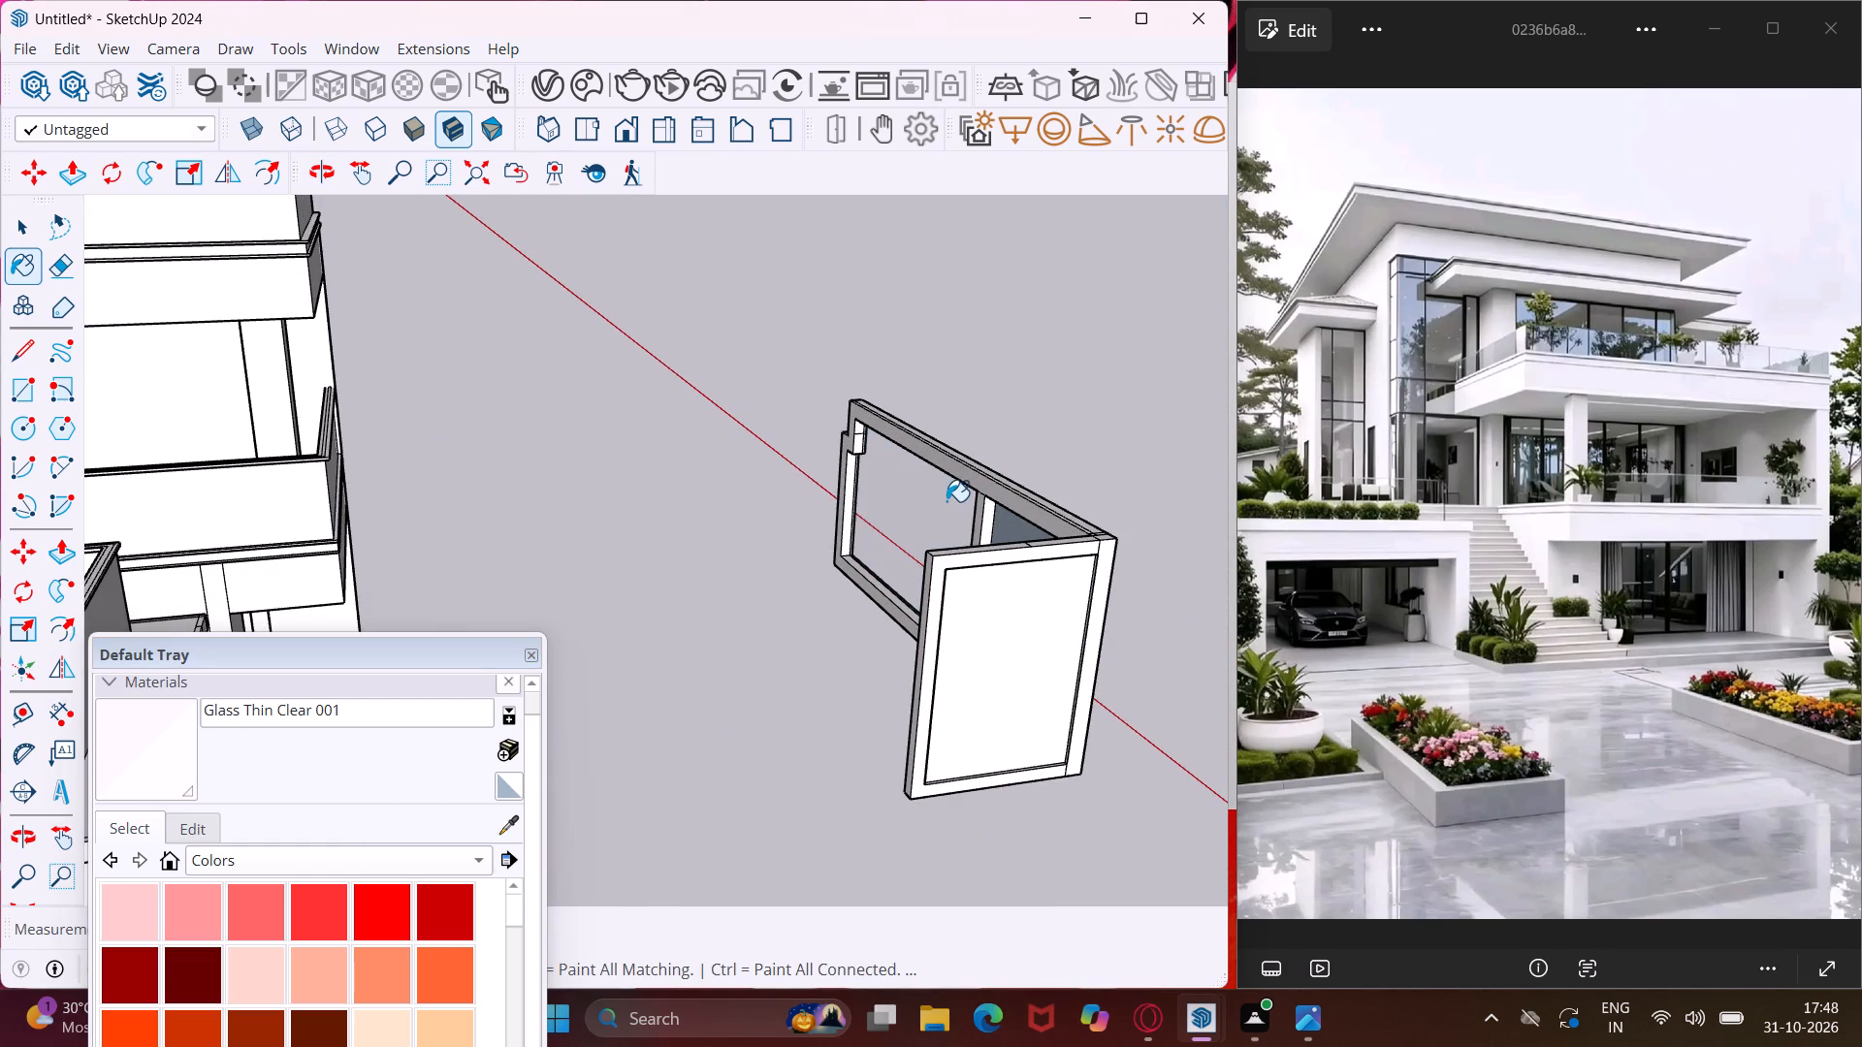
middle_drag(955, 503, 1084, 503)
click(1034, 501)
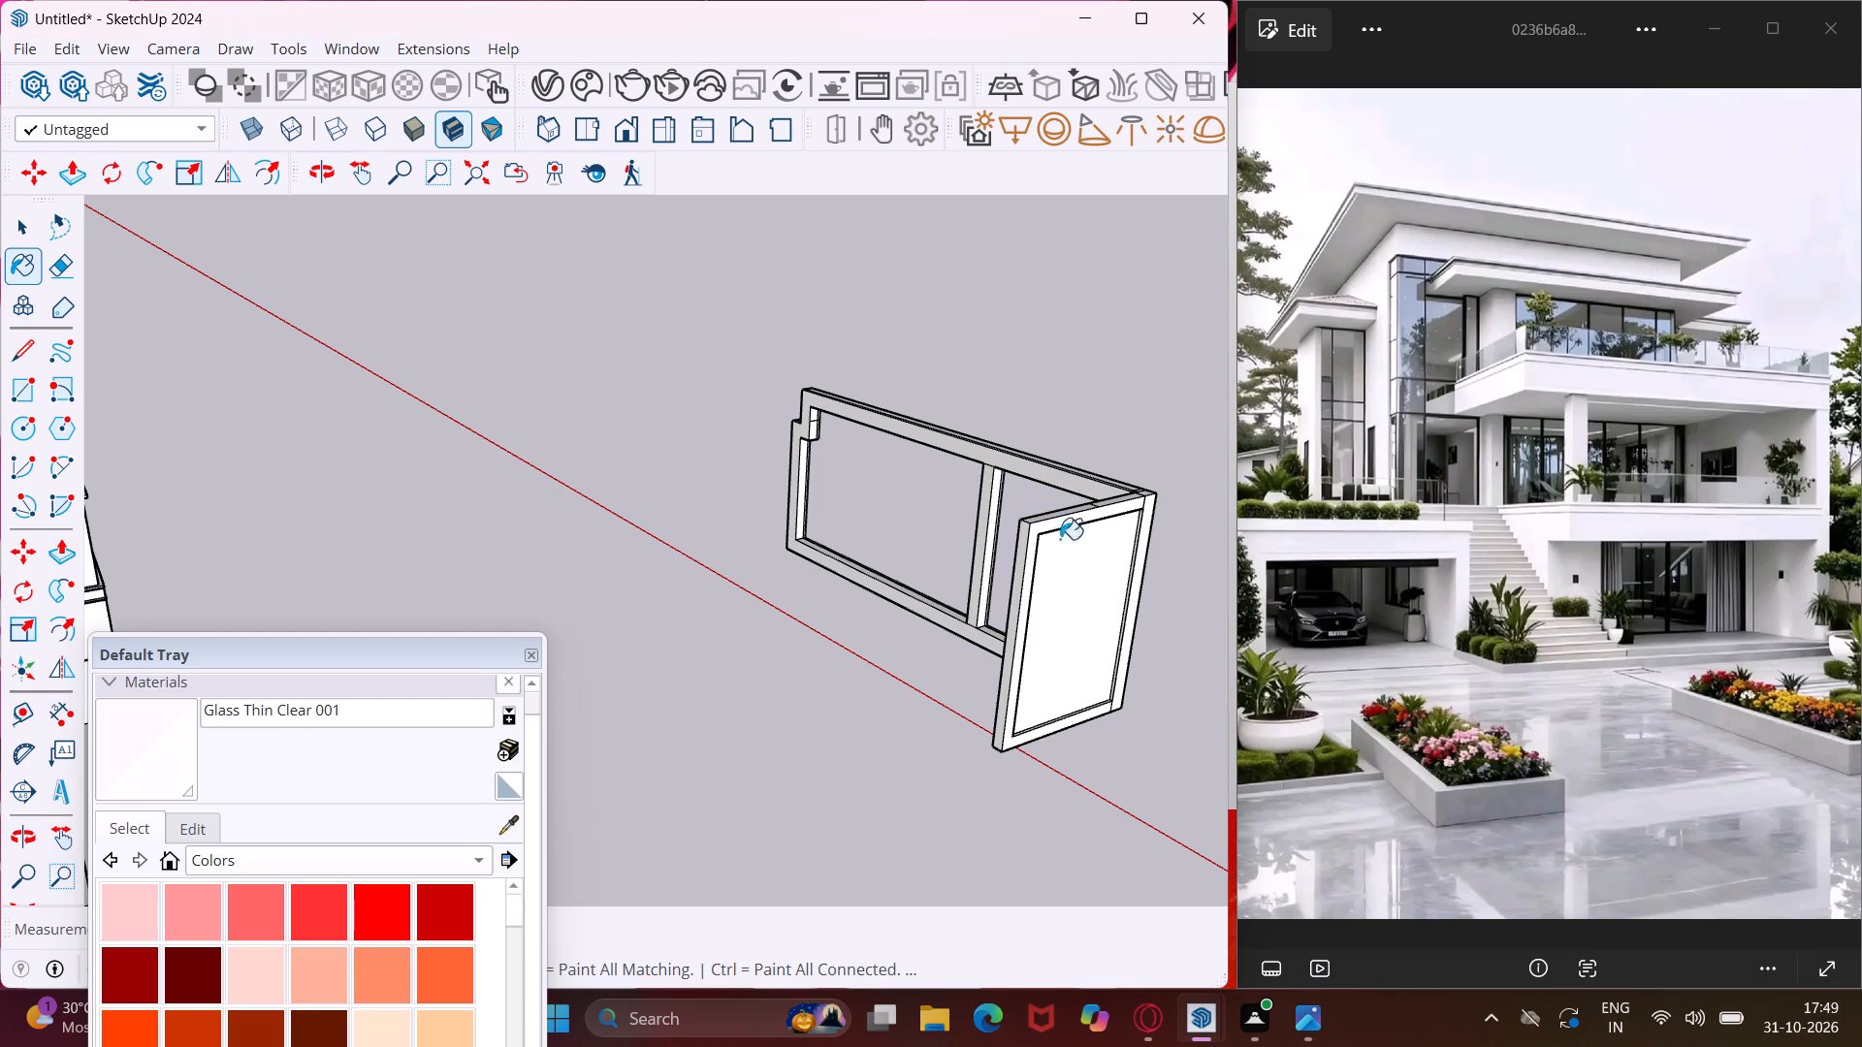
click(1085, 570)
middle_drag(1099, 569, 1504, 555)
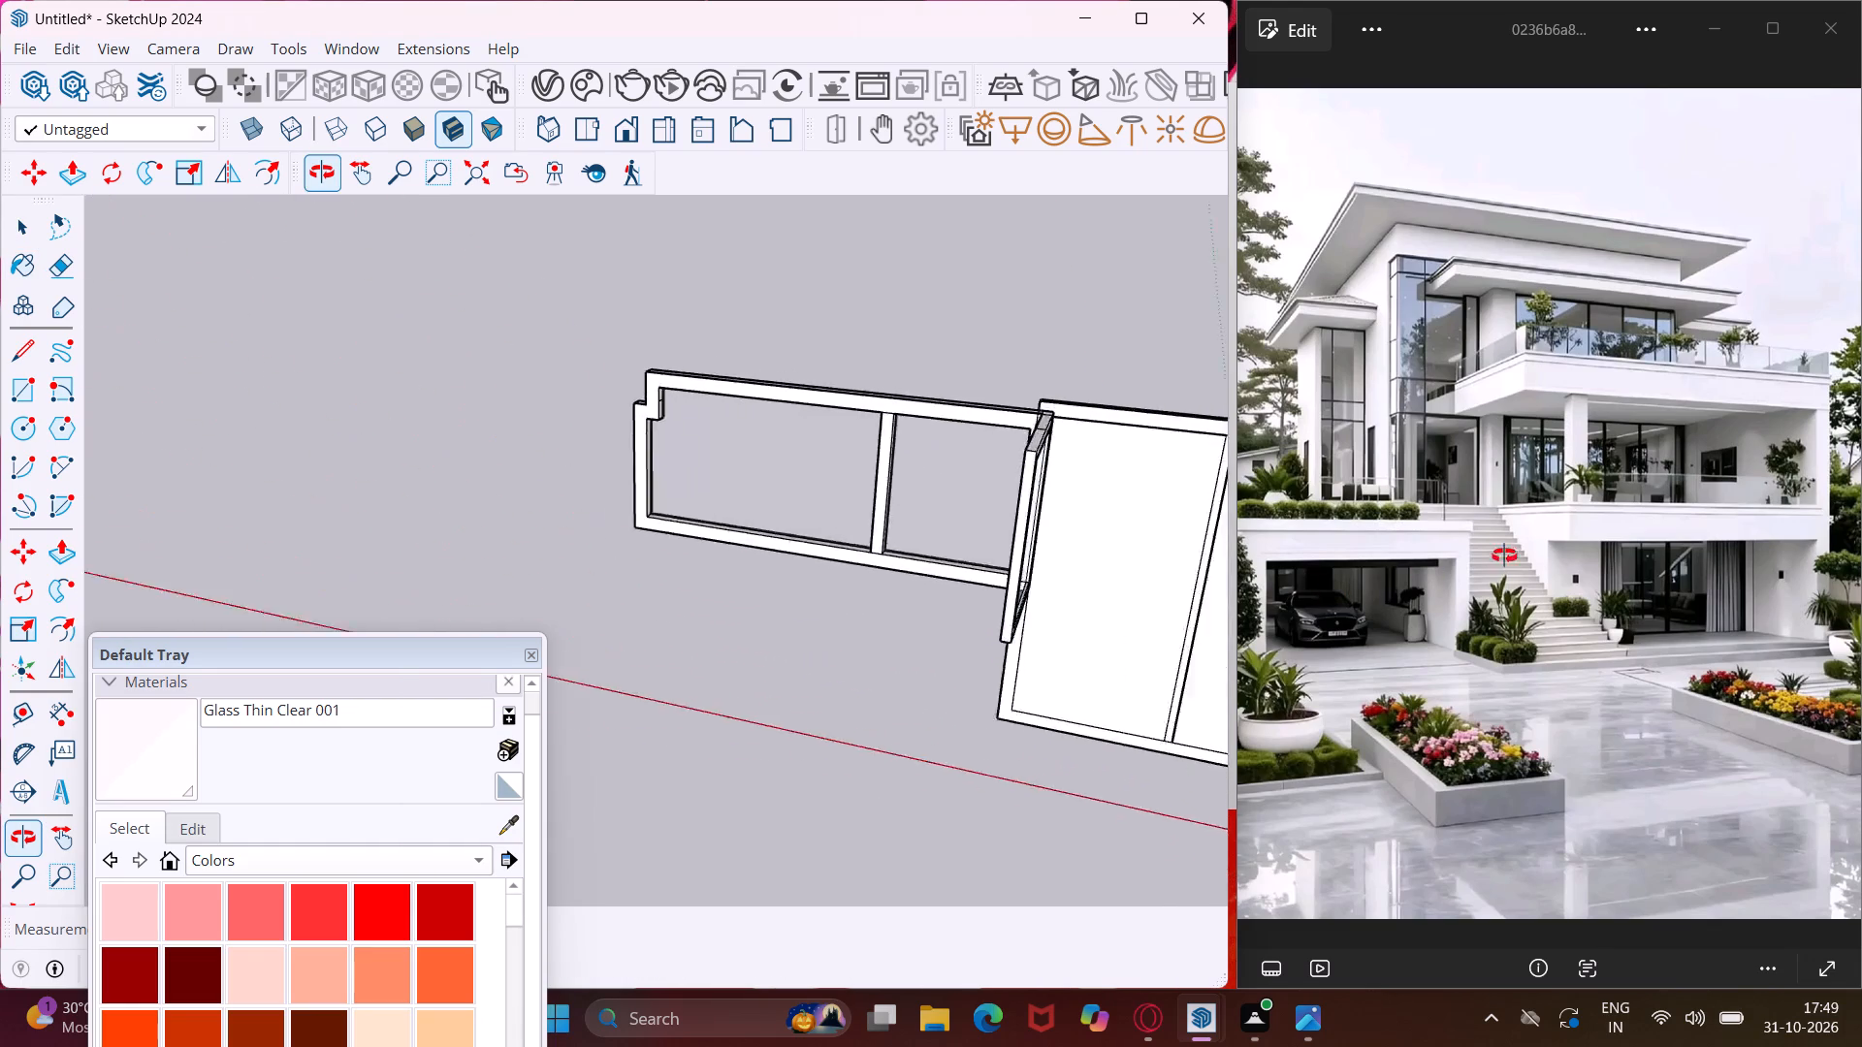
middle_drag(1504, 555, 1683, 515)
scroll(849, 485, up, 7)
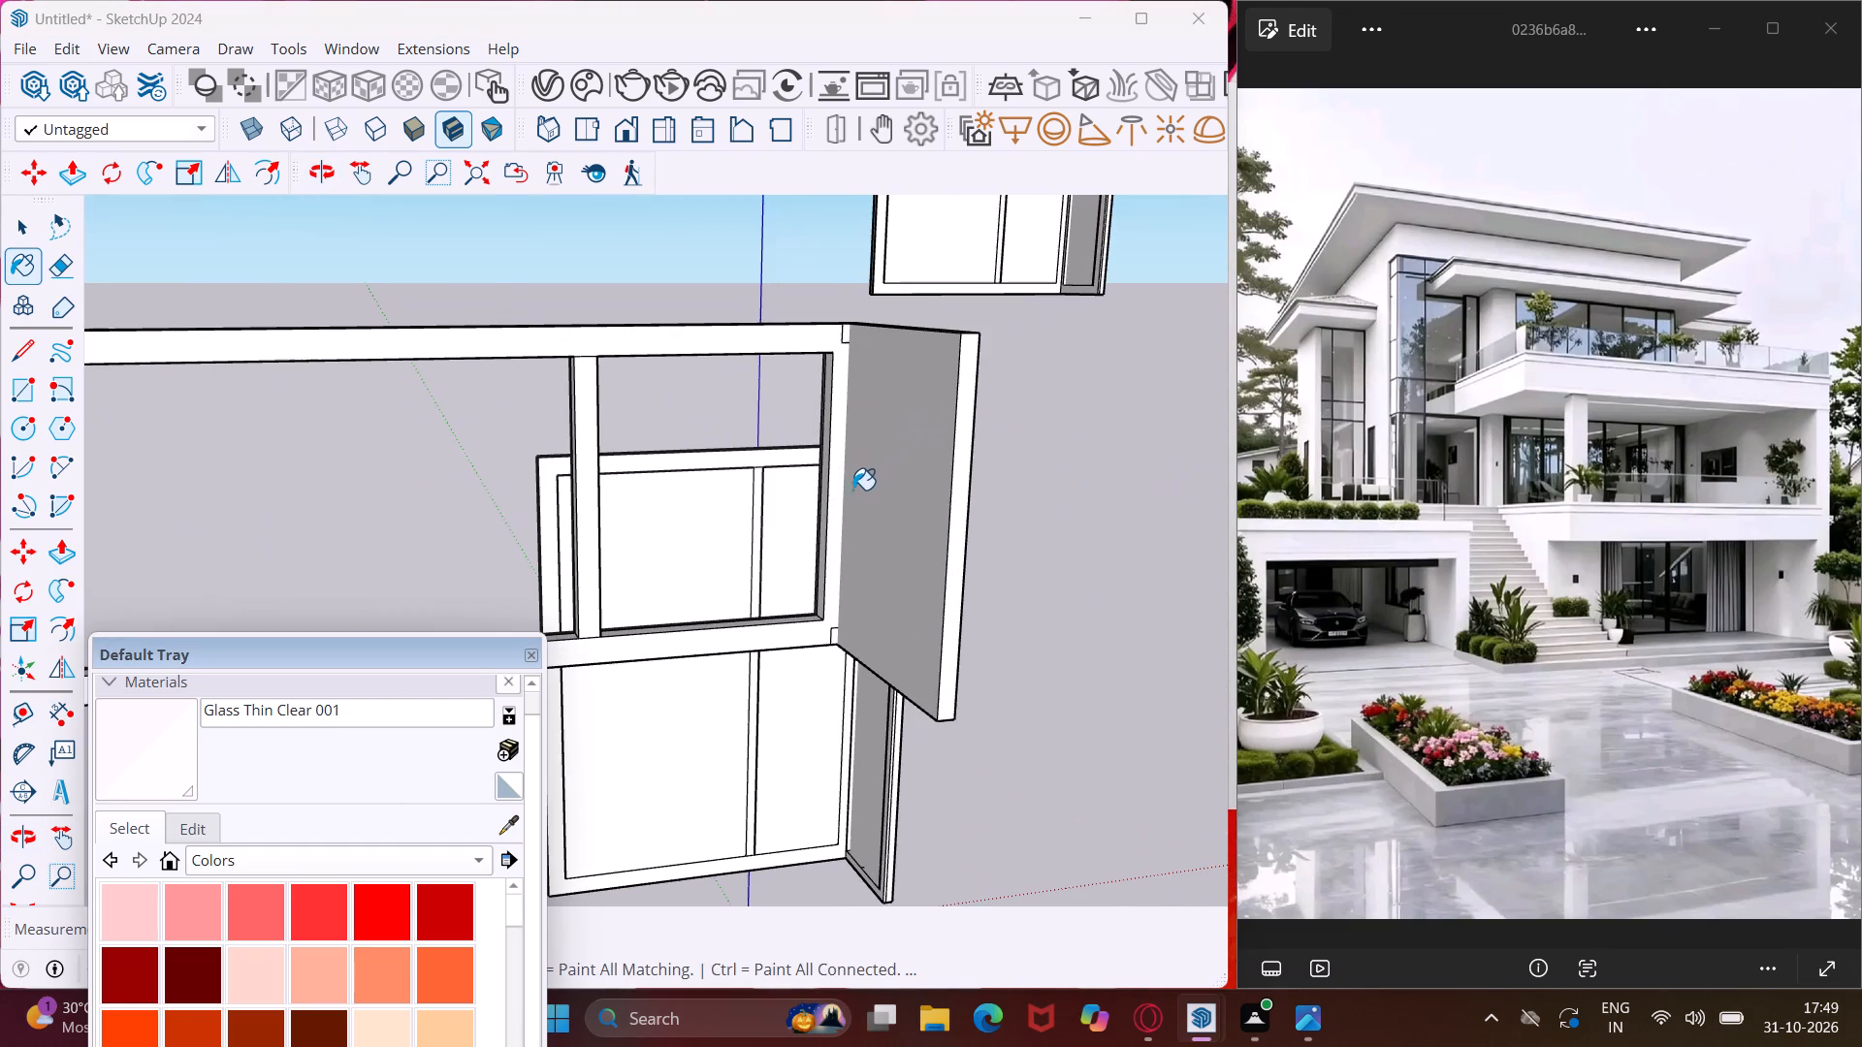
click(914, 467)
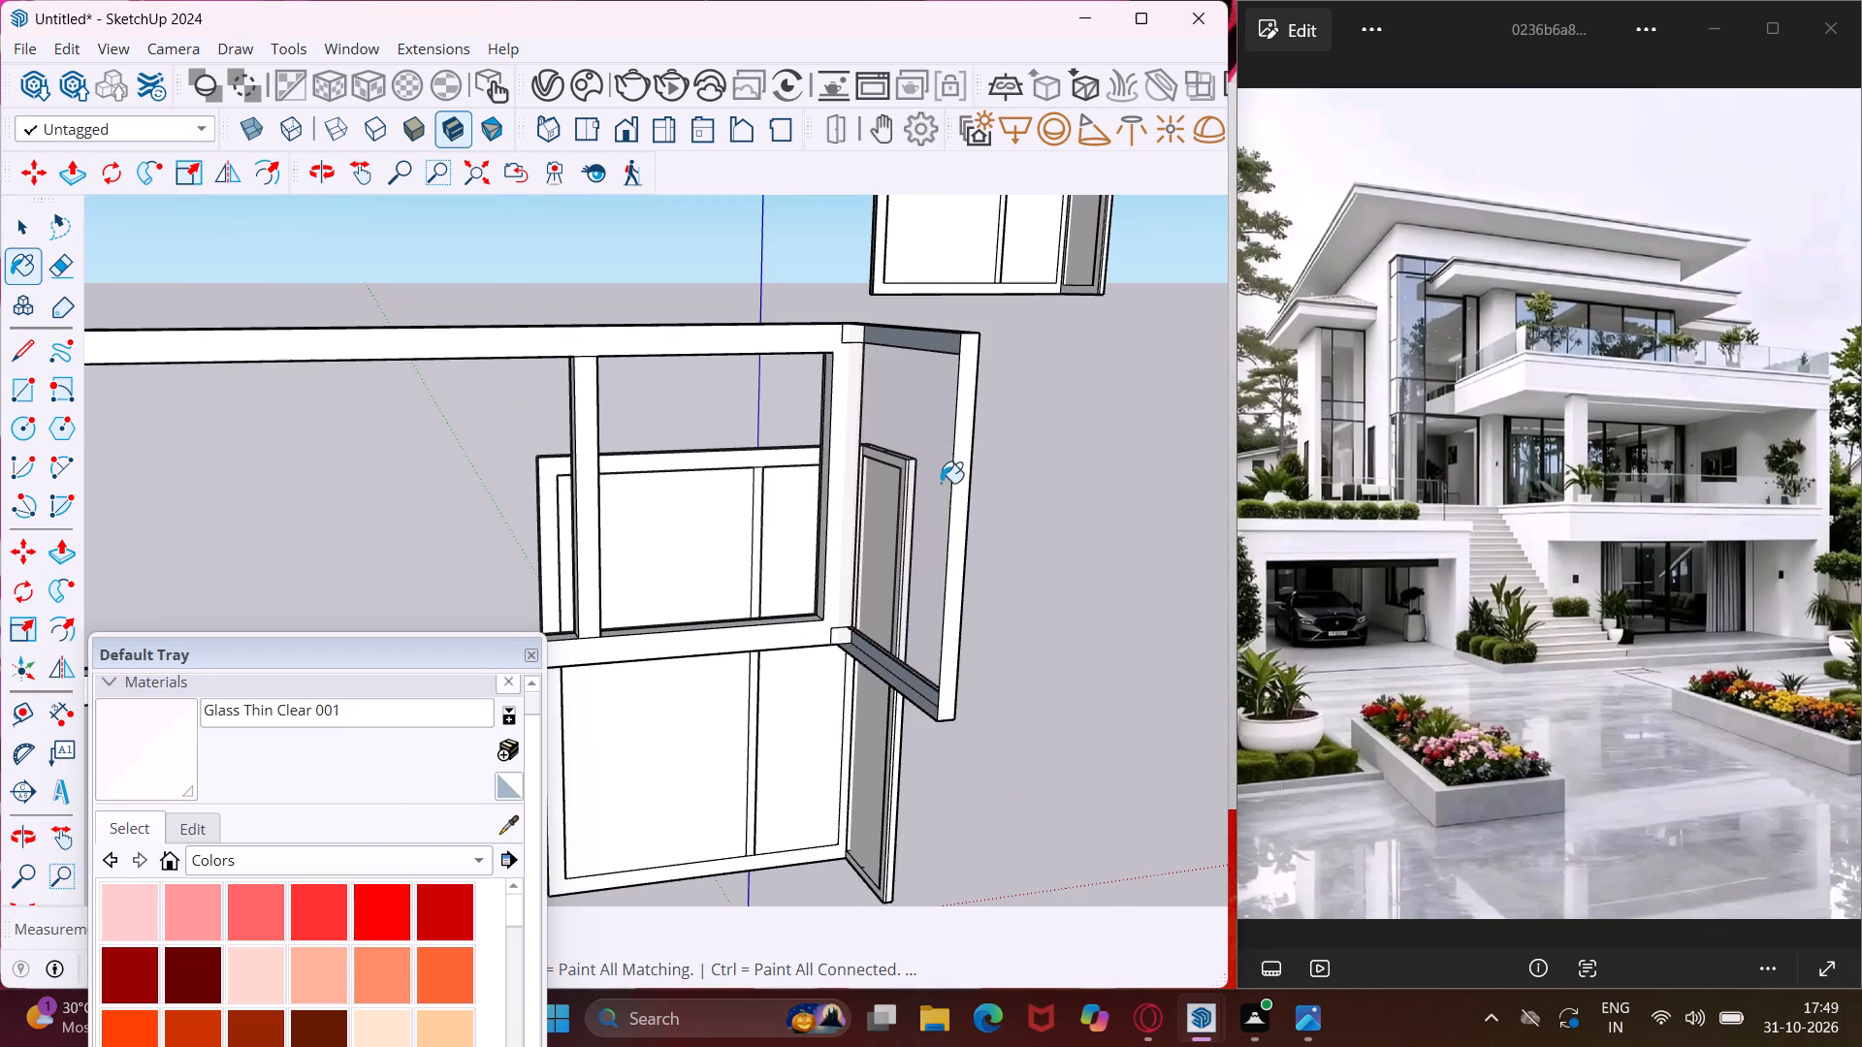
Paint the two front panes and the side panel of the adjacent taller L-shaped corner window with Glass Thin Clear 001.
middle_drag(941, 483, 445, 469)
scroll(417, 461, down, 6)
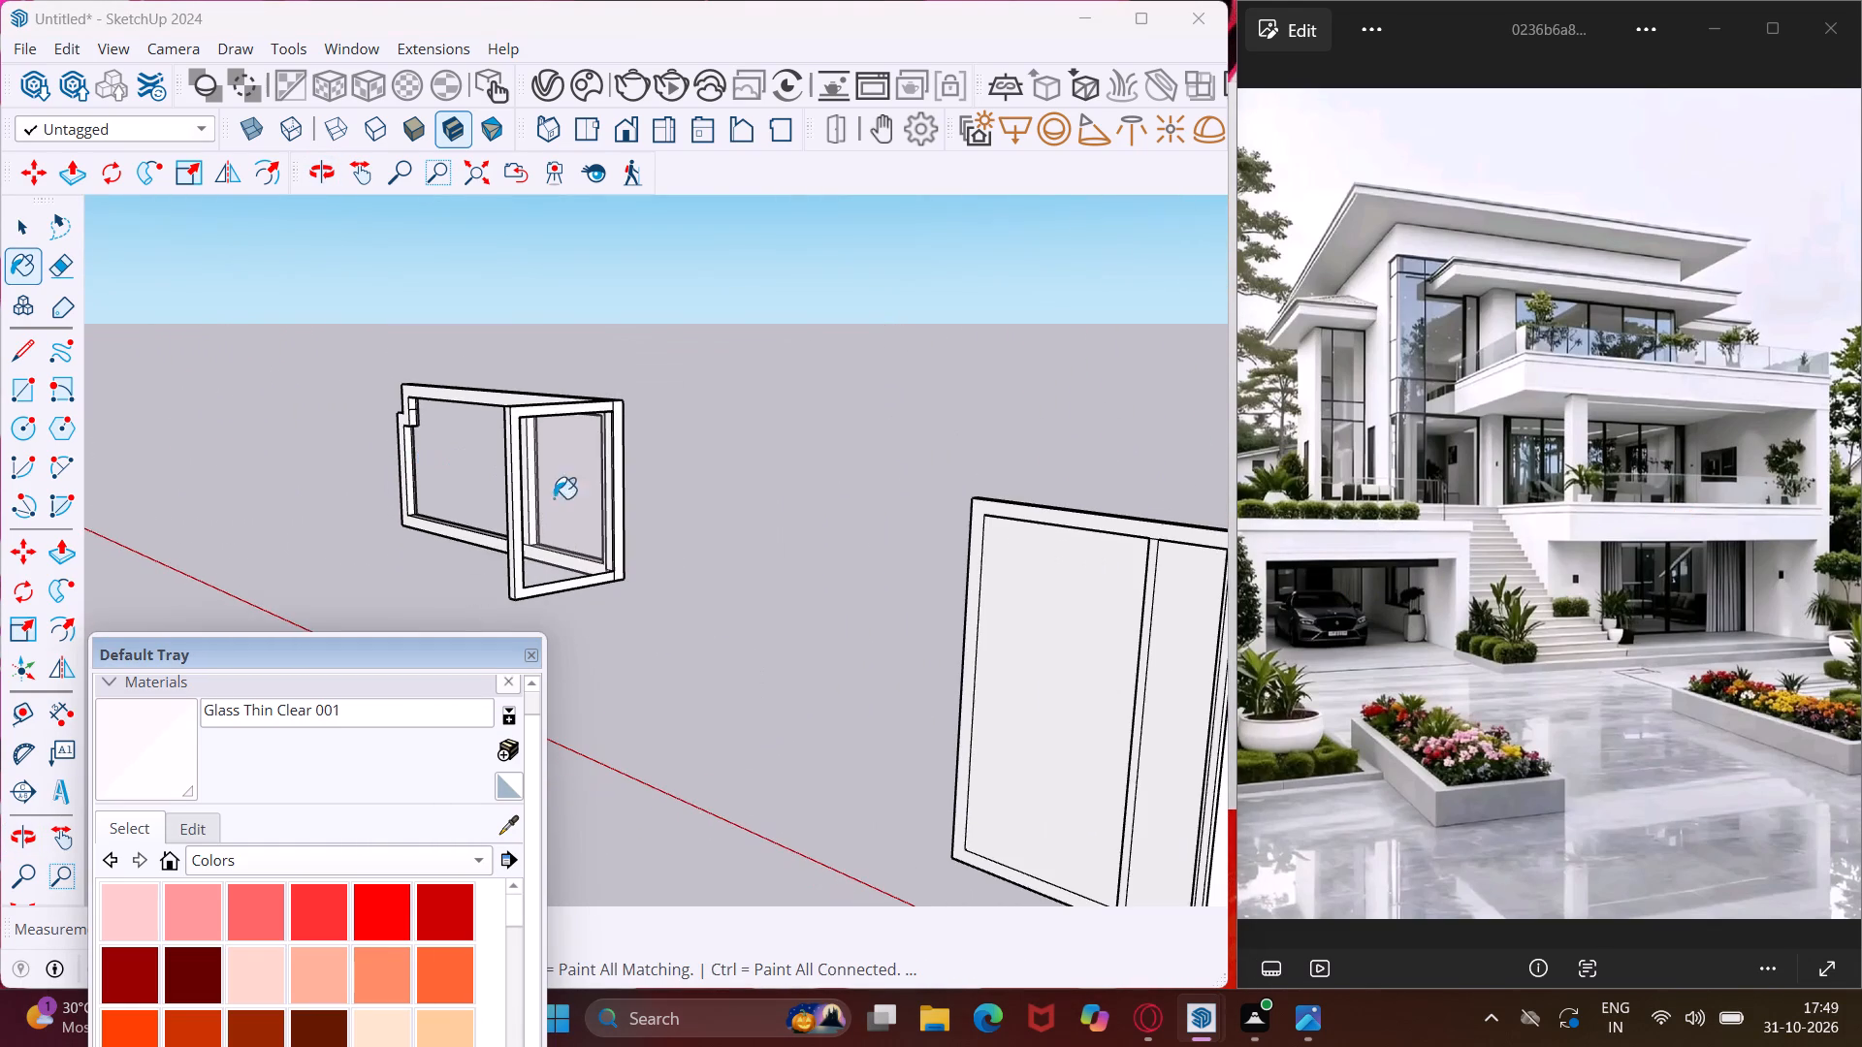
scroll(1121, 656, up, 4)
click(1095, 633)
scroll(913, 535, down, 6)
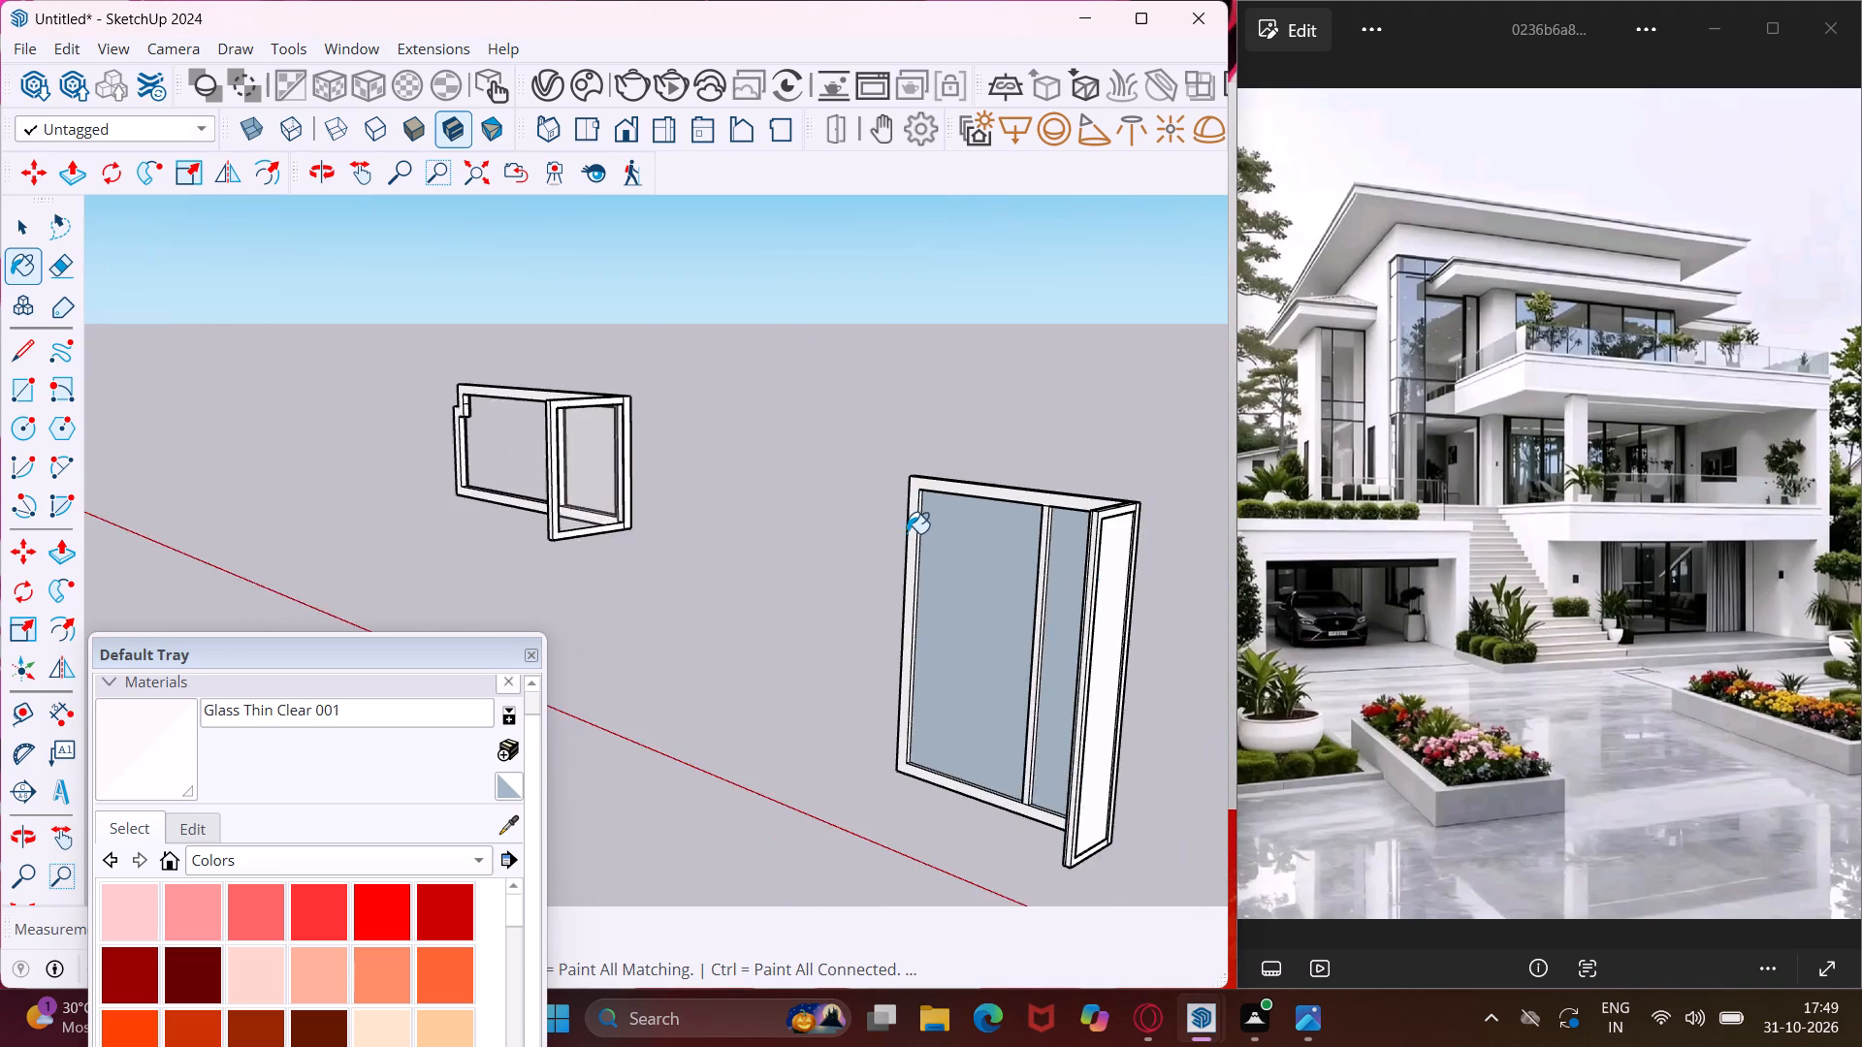
scroll(905, 531, down, 4)
scroll(1040, 569, up, 3)
click(1040, 569)
middle_drag(1040, 569, 1544, 601)
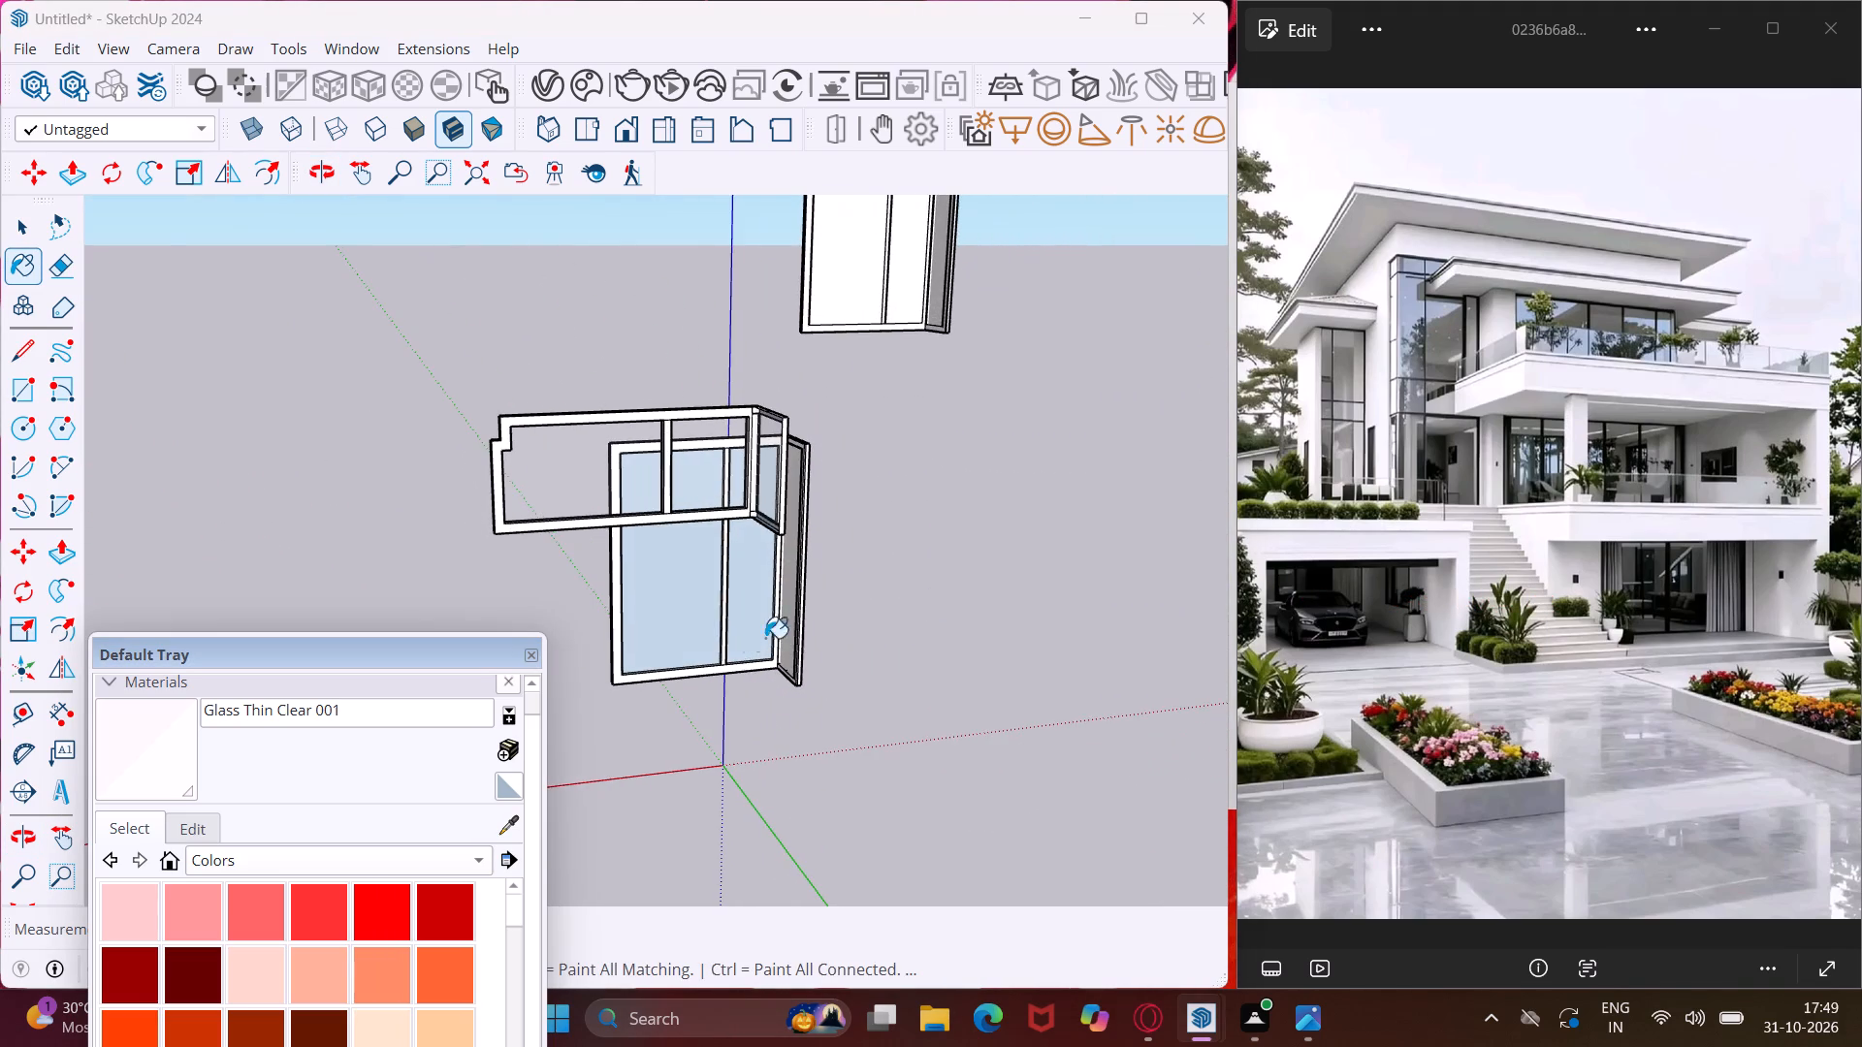
scroll(763, 638, up, 10)
click(797, 582)
middle_drag(797, 582, 788, 581)
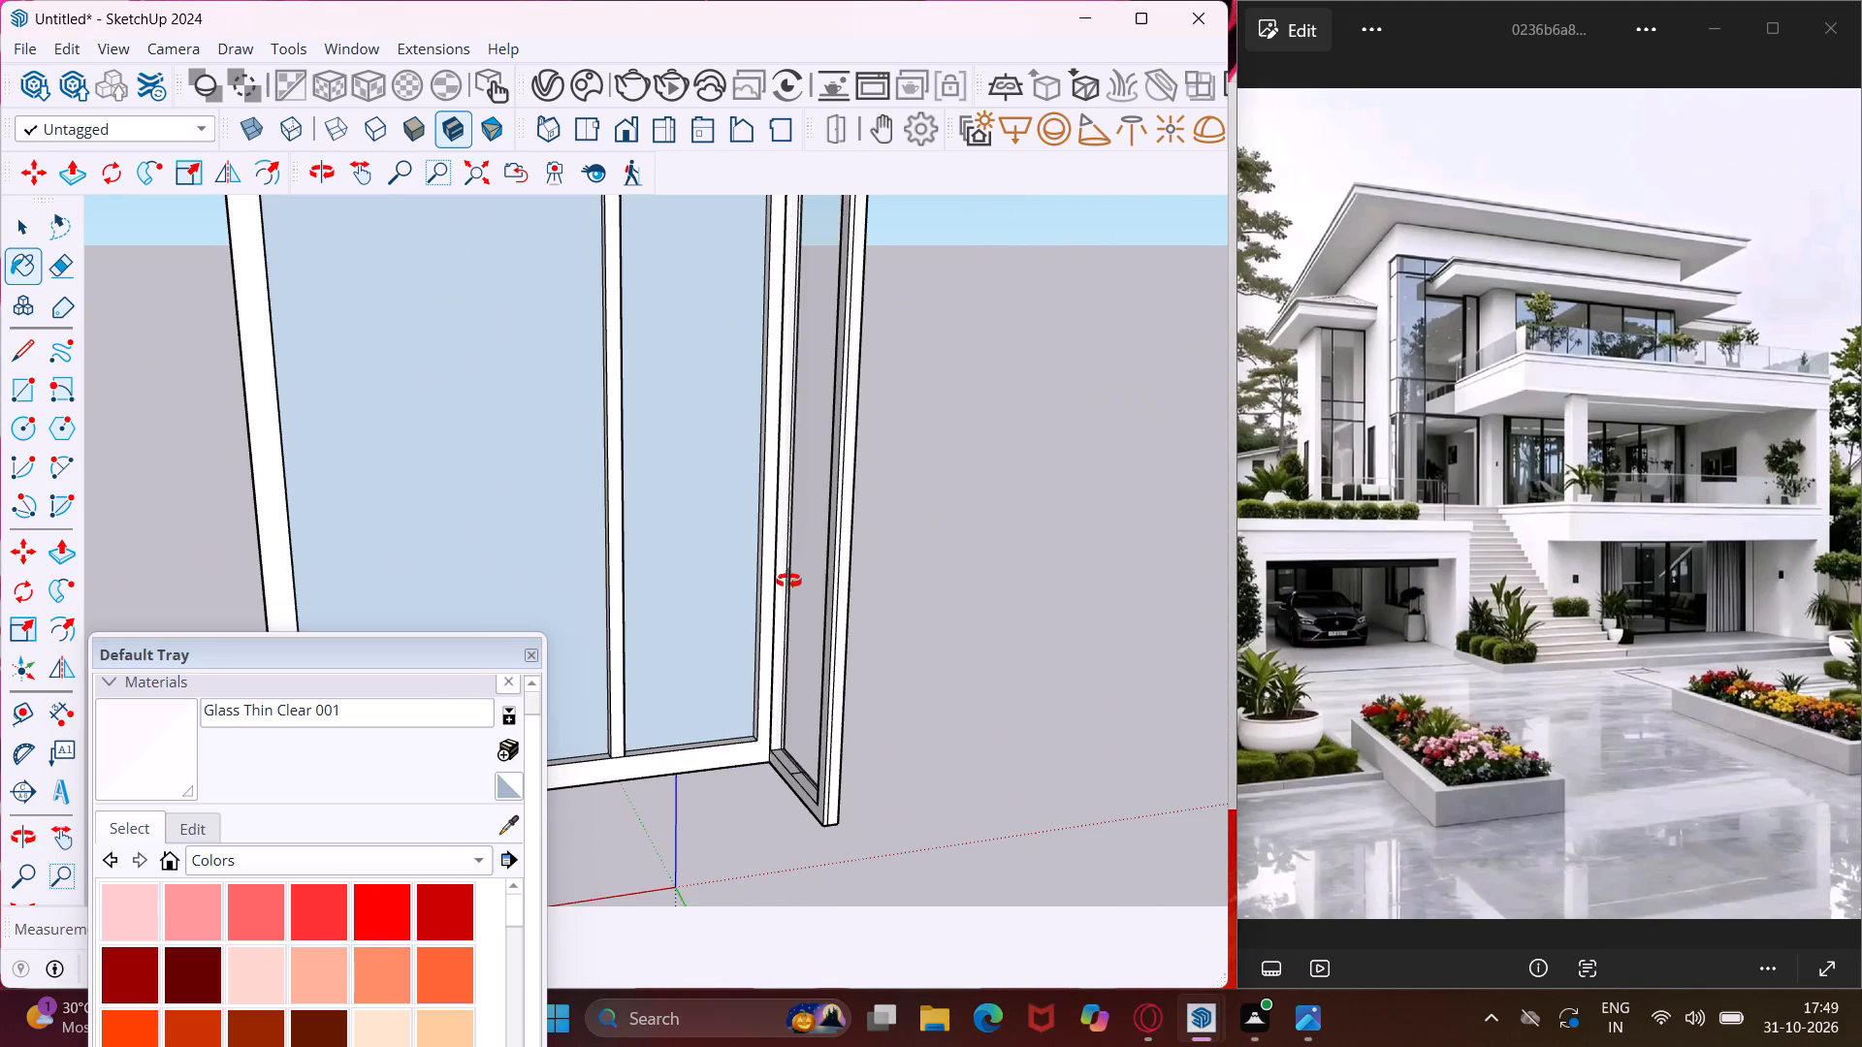
Paint both faces of the front panes and side panel of the remaining tall L-shaped corner window with Glass Thin Clear 001.
middle_drag(788, 581, 0, 656)
middle_drag(726, 530, 621, 509)
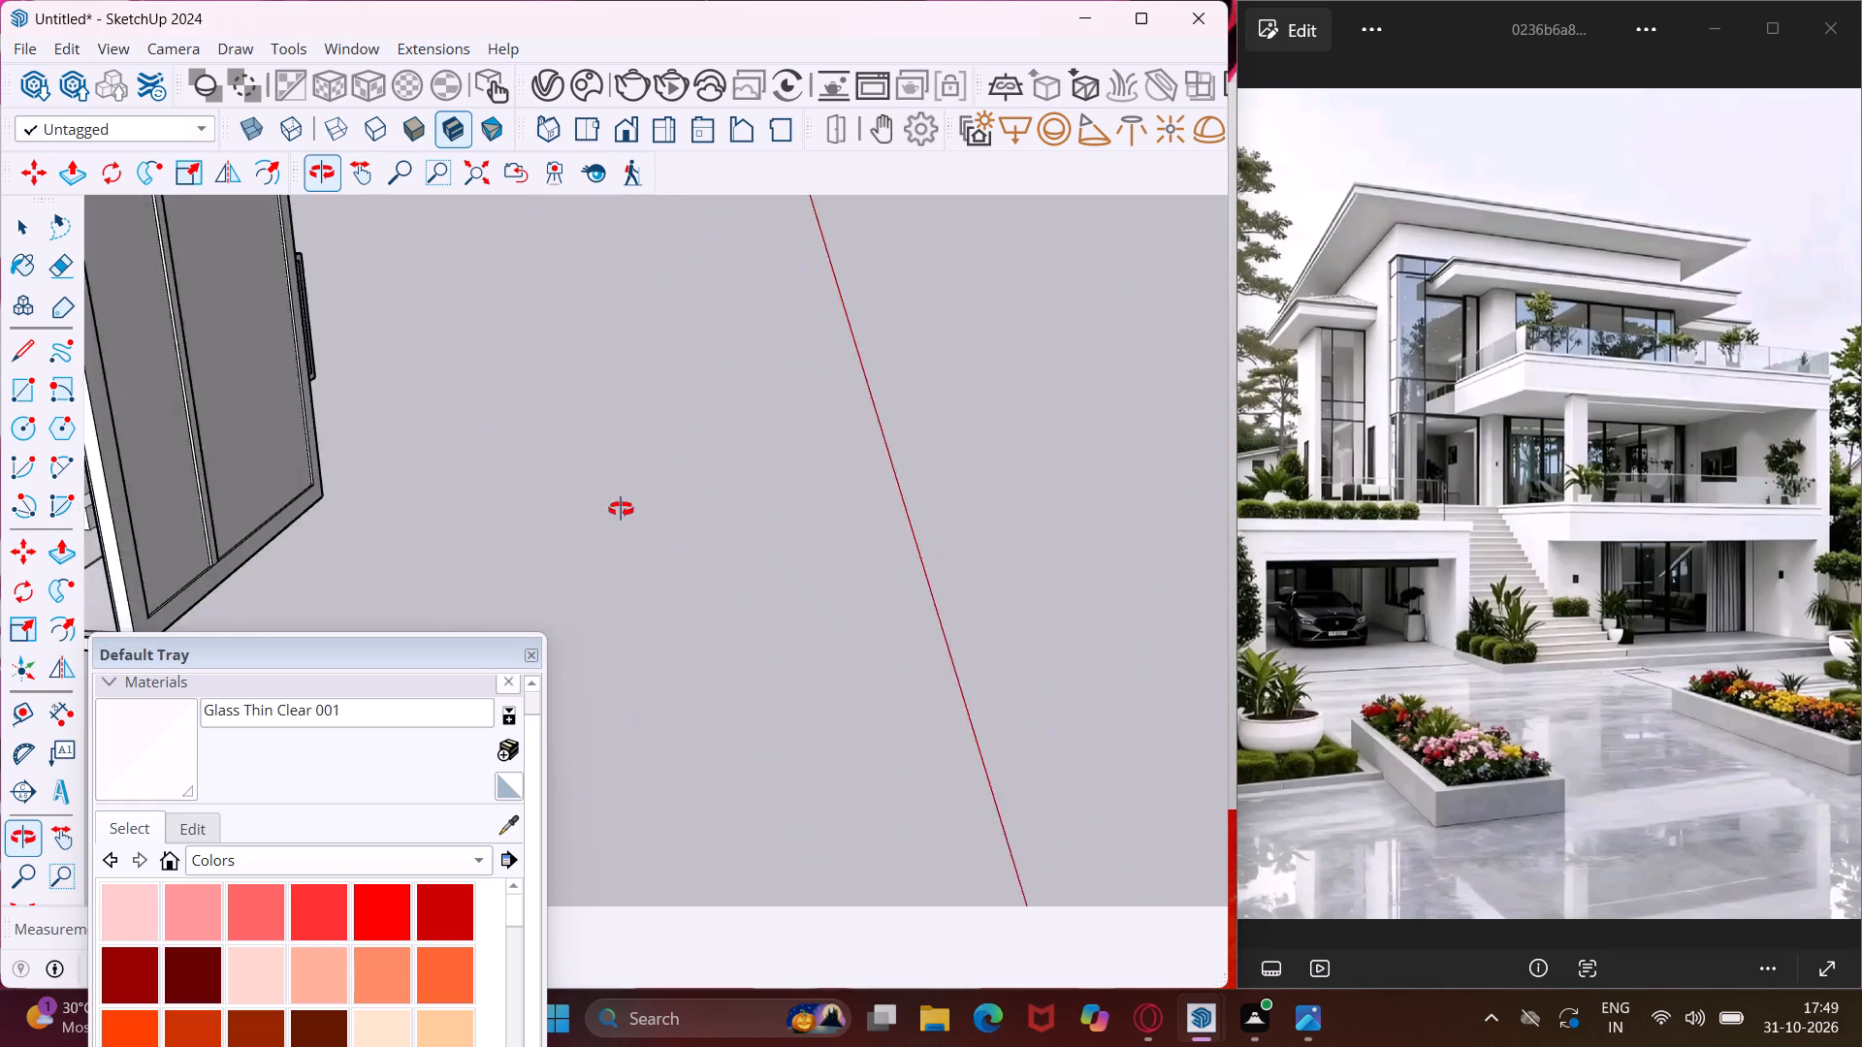
middle_drag(621, 509, 550, 509)
scroll(535, 475, down, 10)
scroll(415, 433, up, 4)
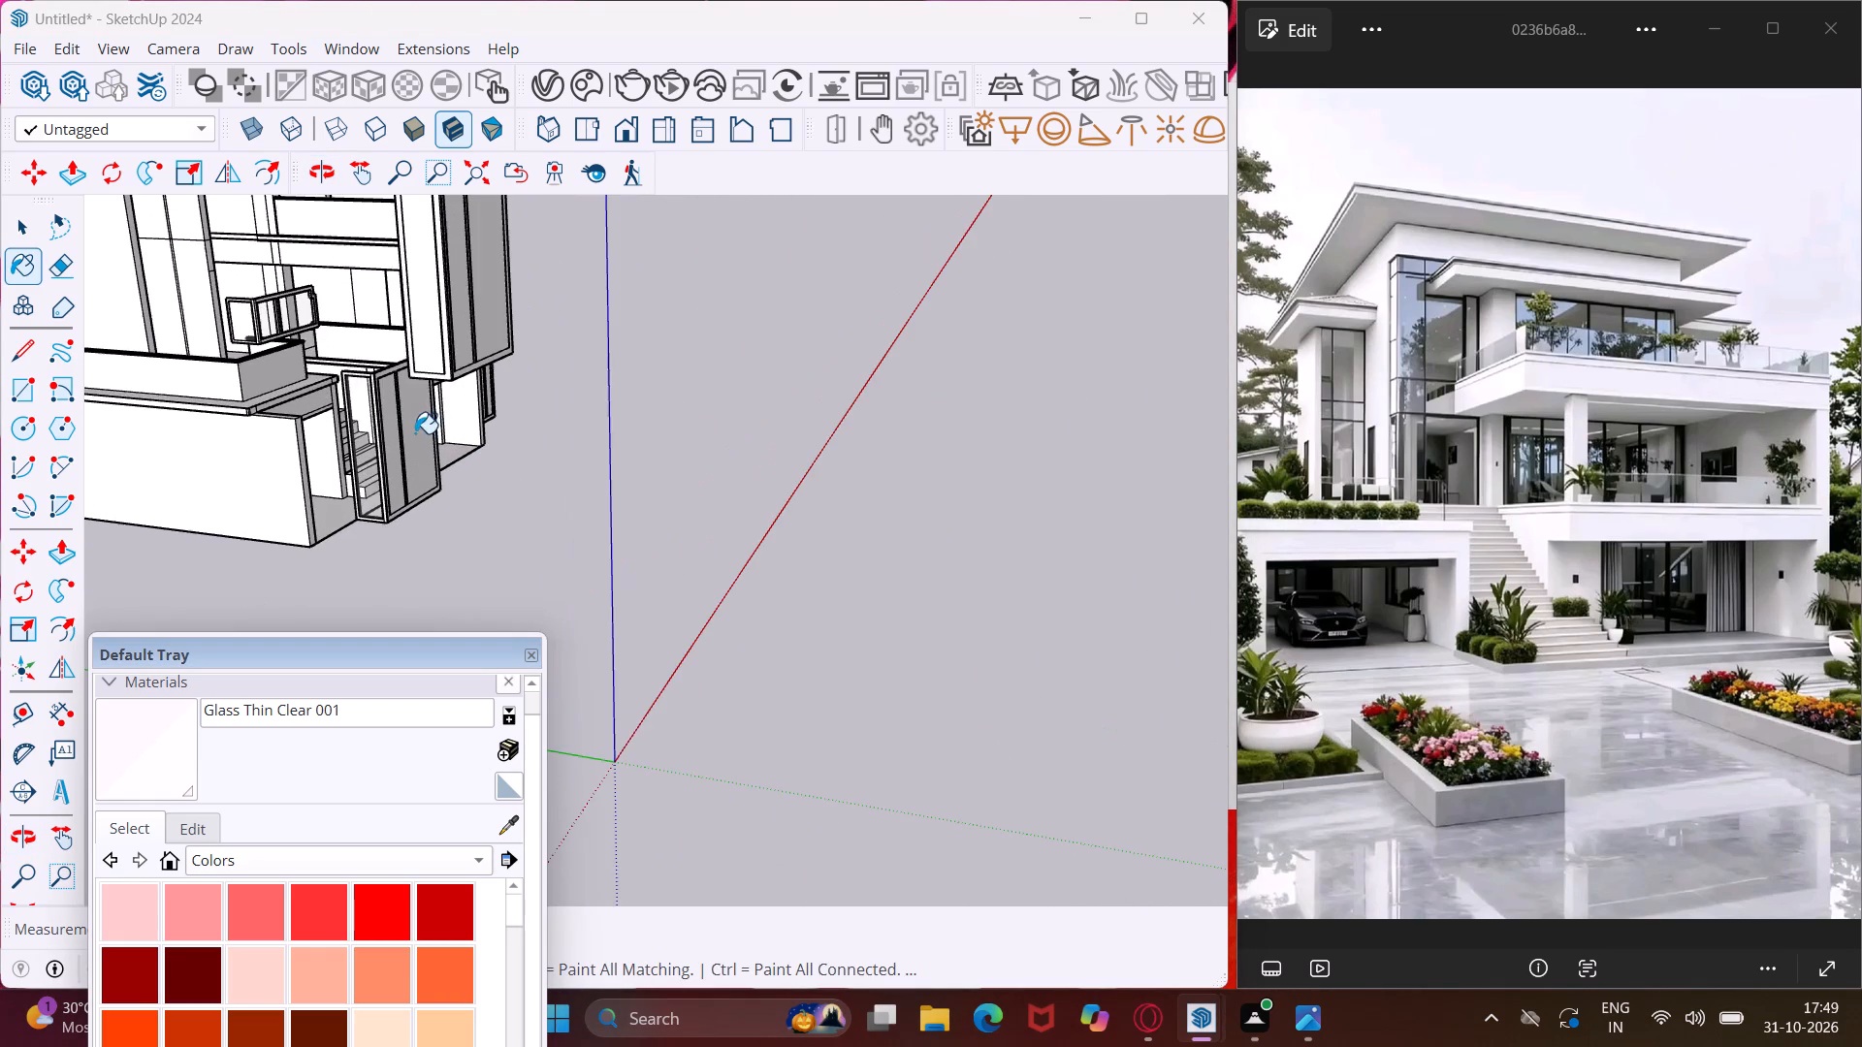
scroll(411, 336, up, 5)
click(433, 319)
click(497, 308)
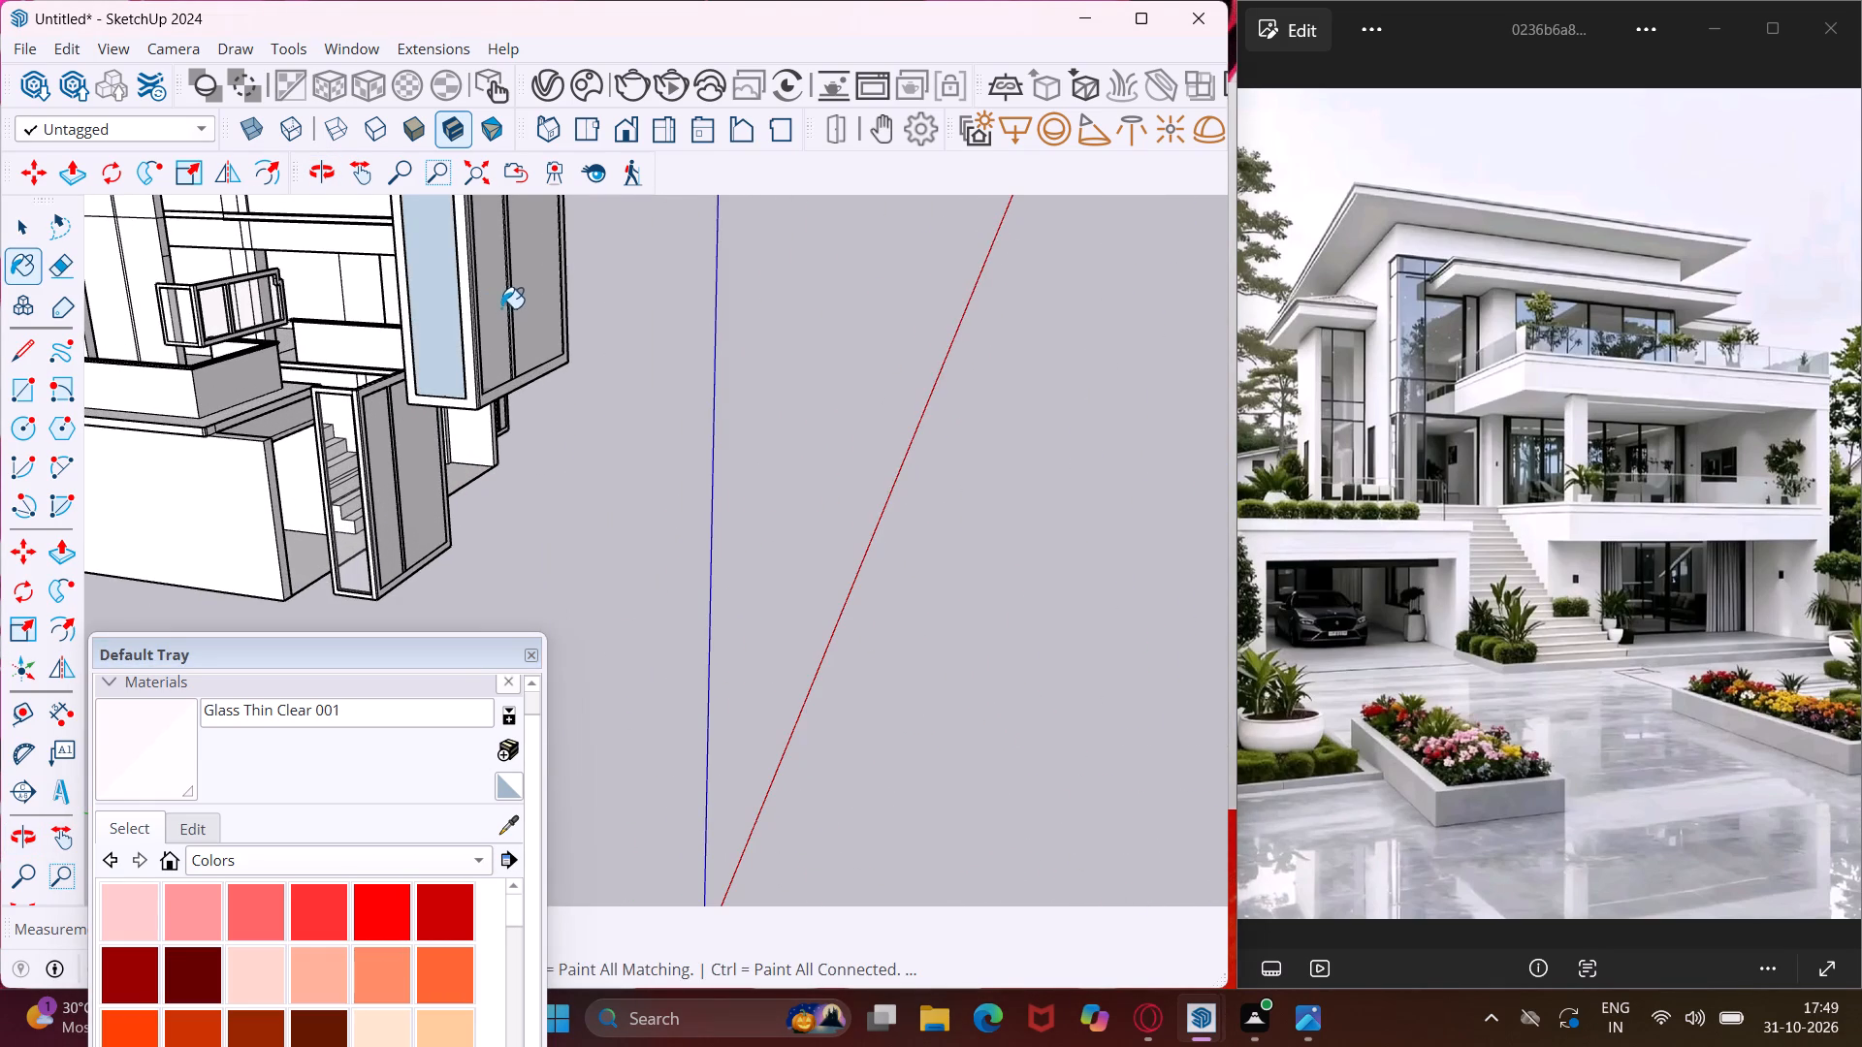
click(526, 308)
middle_drag(526, 308, 1091, 454)
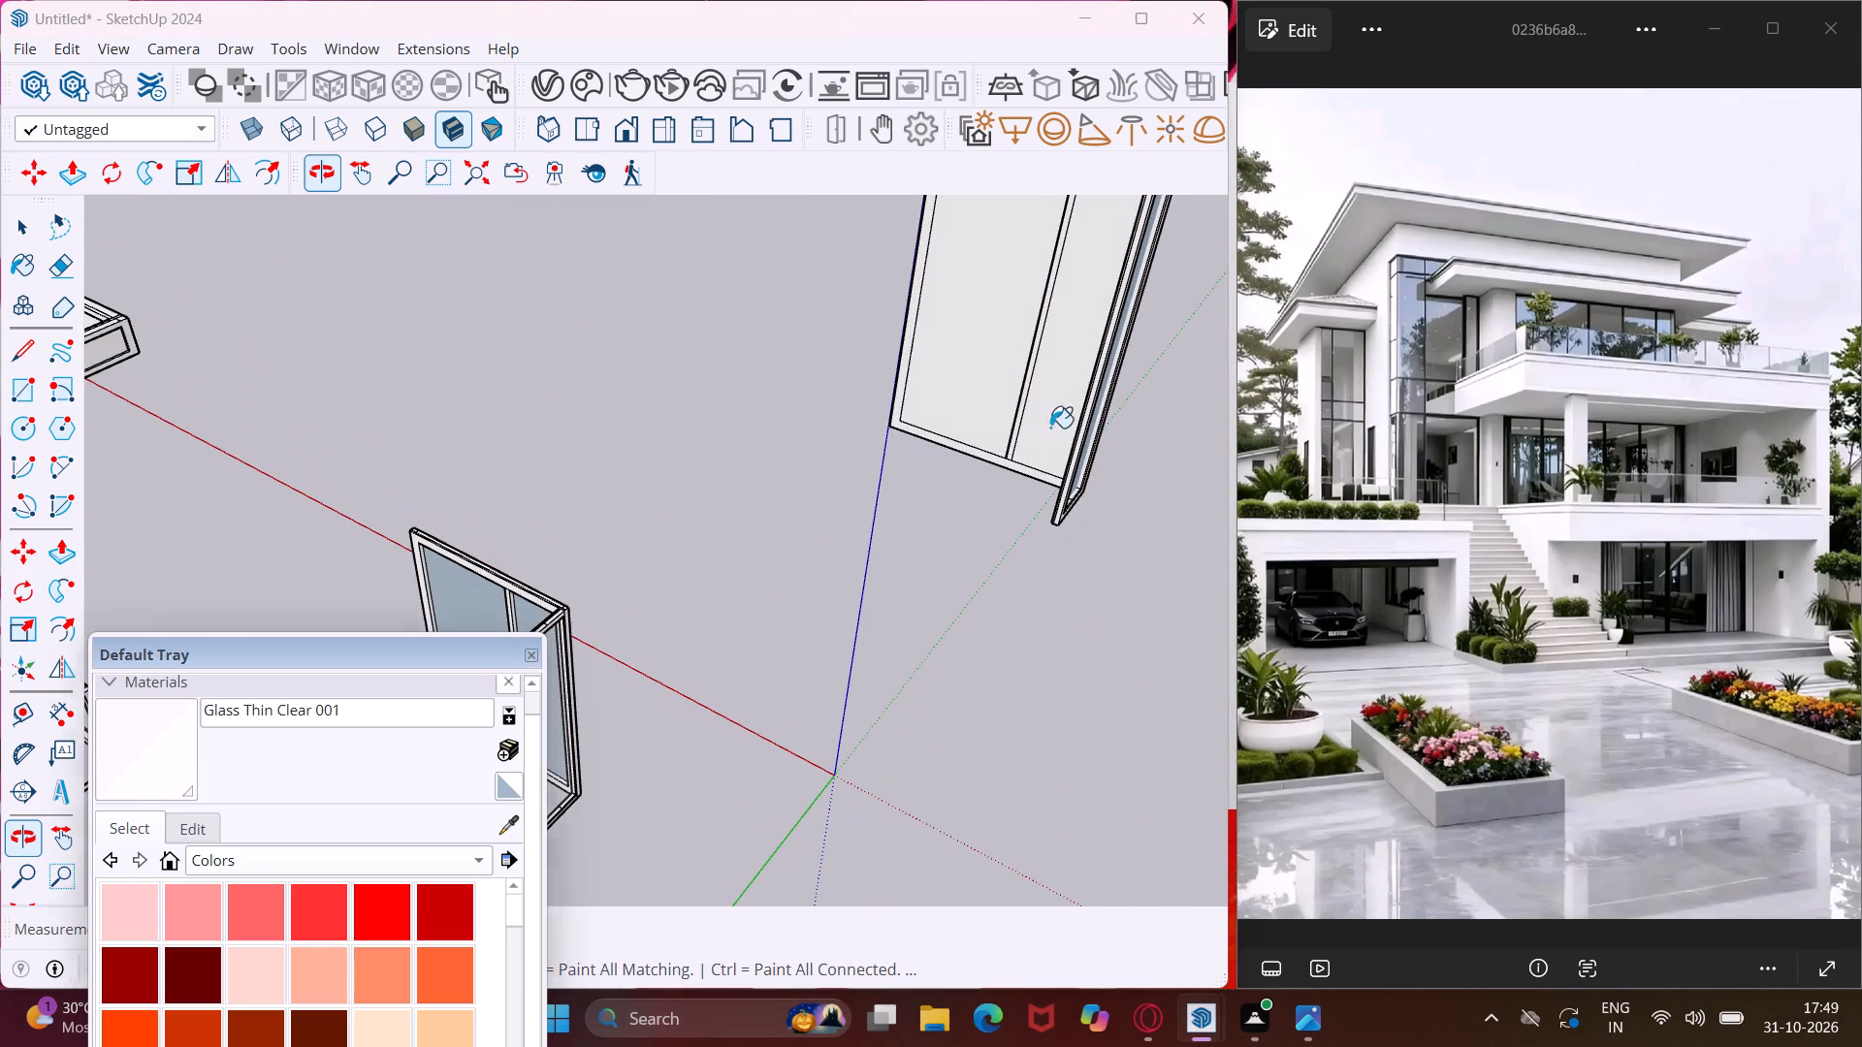
click(982, 360)
middle_drag(1059, 356, 1136, 378)
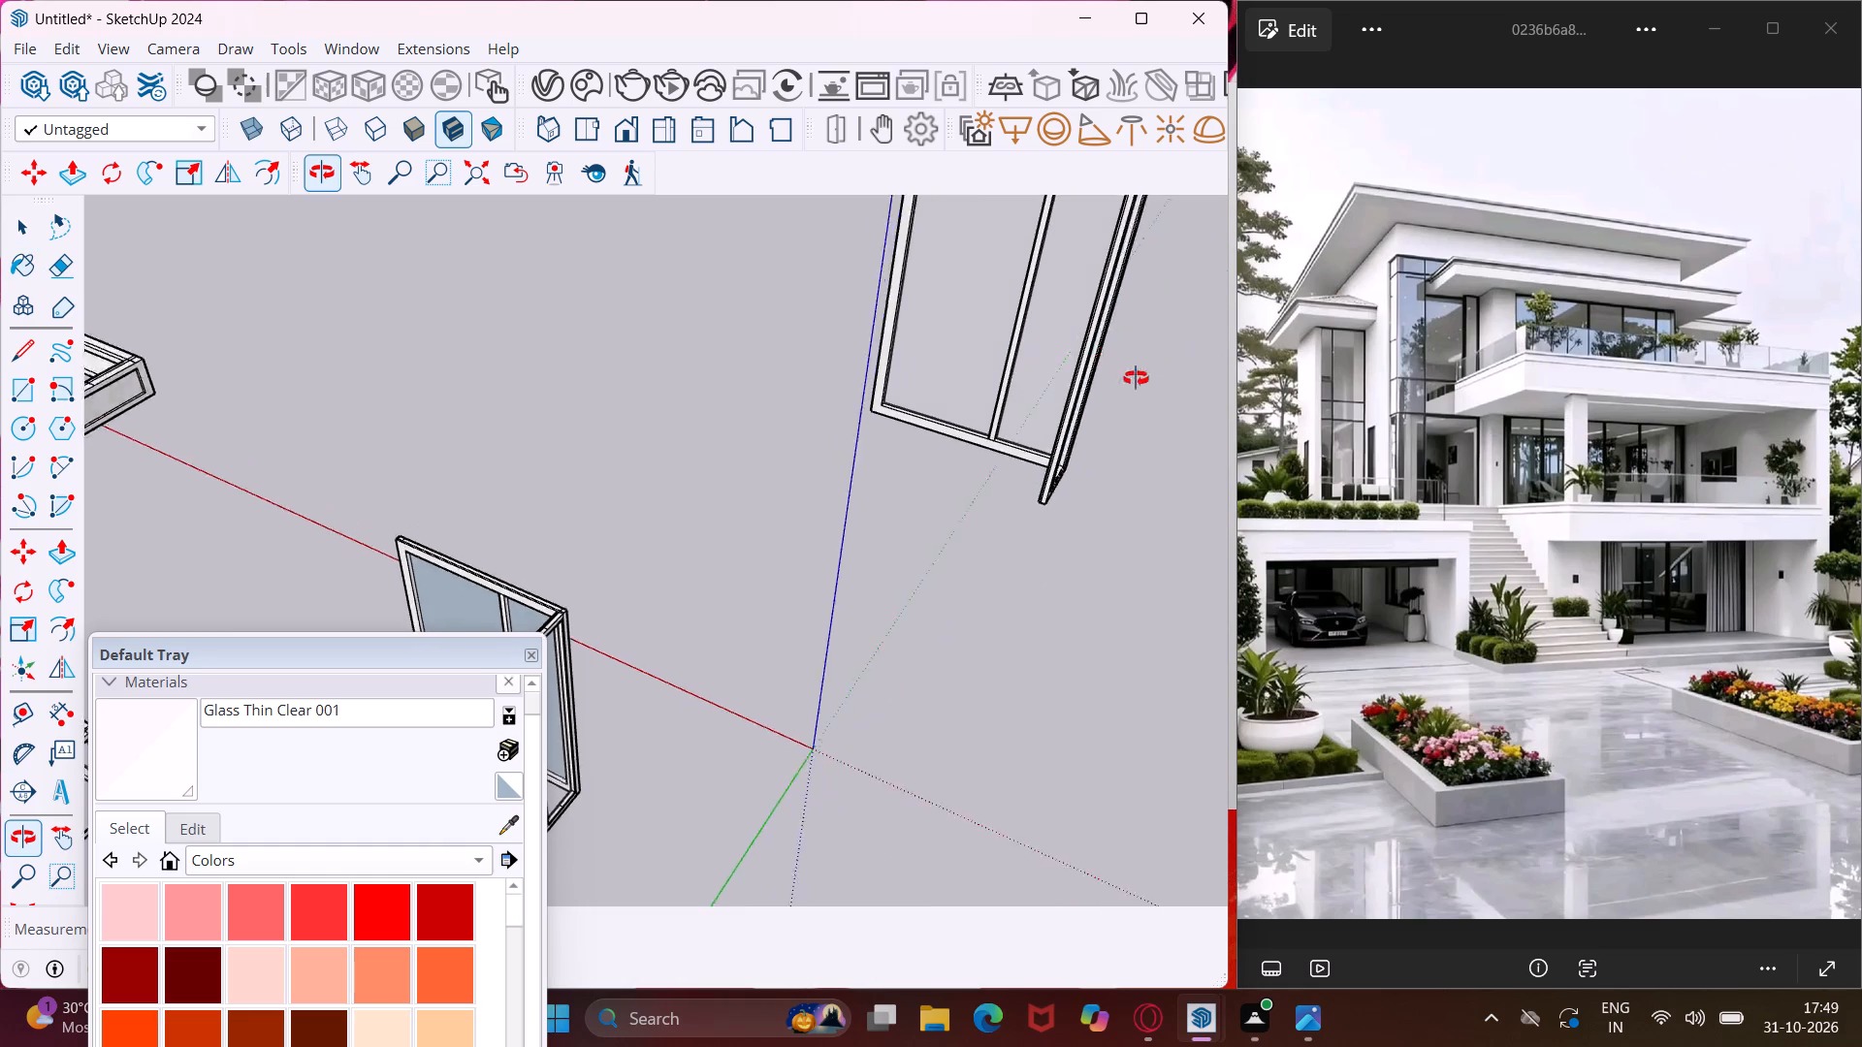
middle_drag(1136, 378, 1265, 404)
scroll(943, 288, up, 8)
middle_click(988, 304)
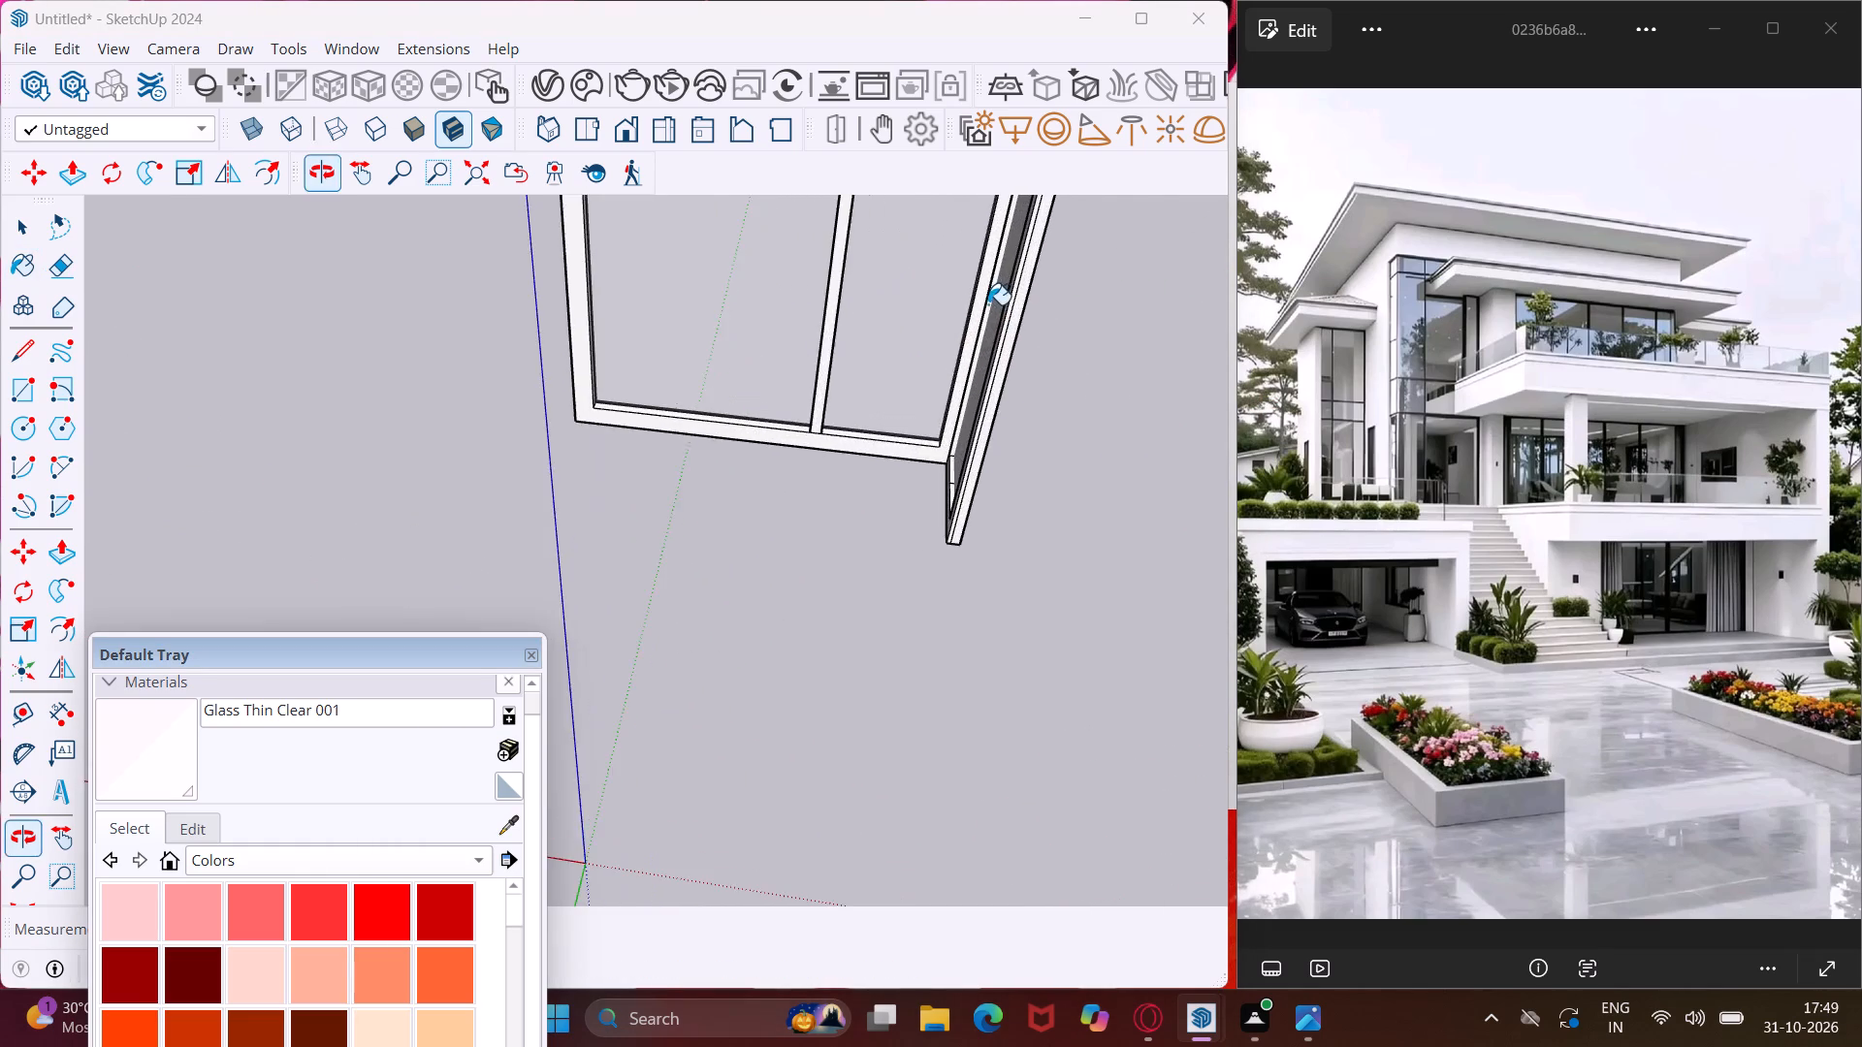
middle_drag(988, 304, 1115, 325)
middle_drag(730, 397, 1070, 386)
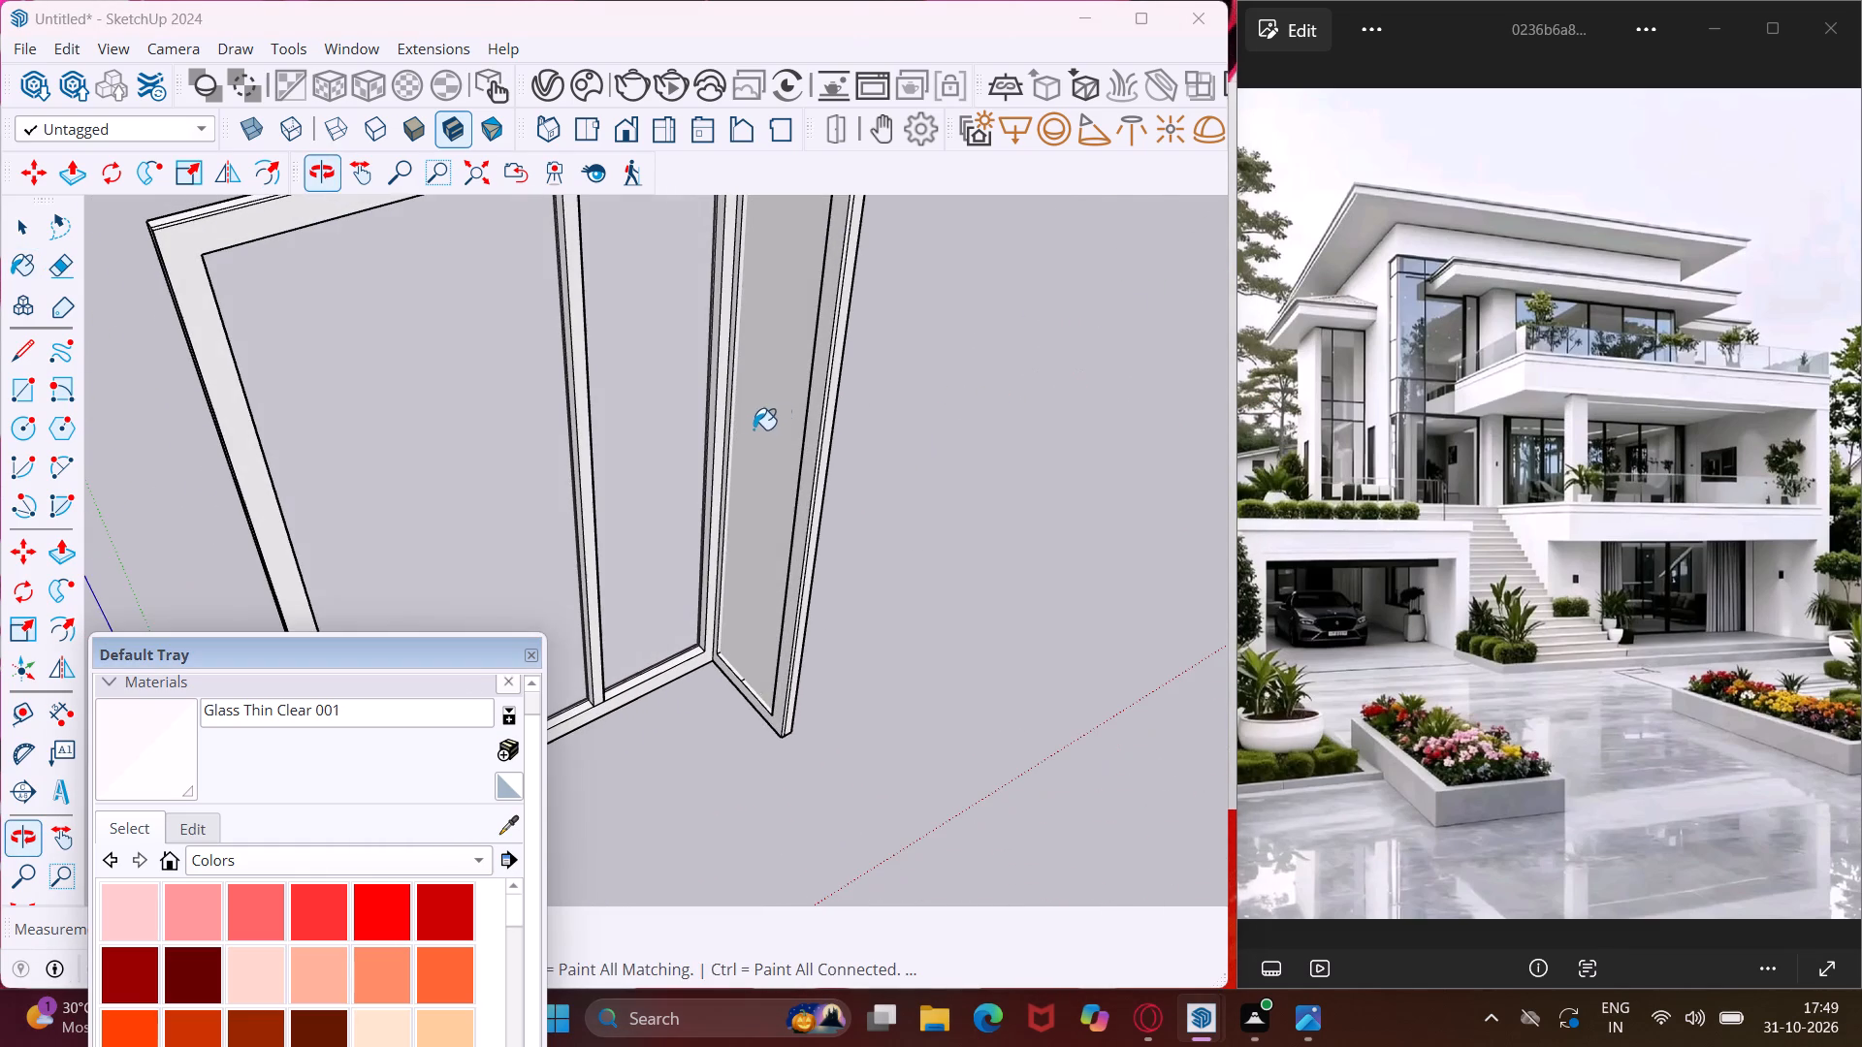
click(750, 426)
middle_drag(750, 426, 1516, 423)
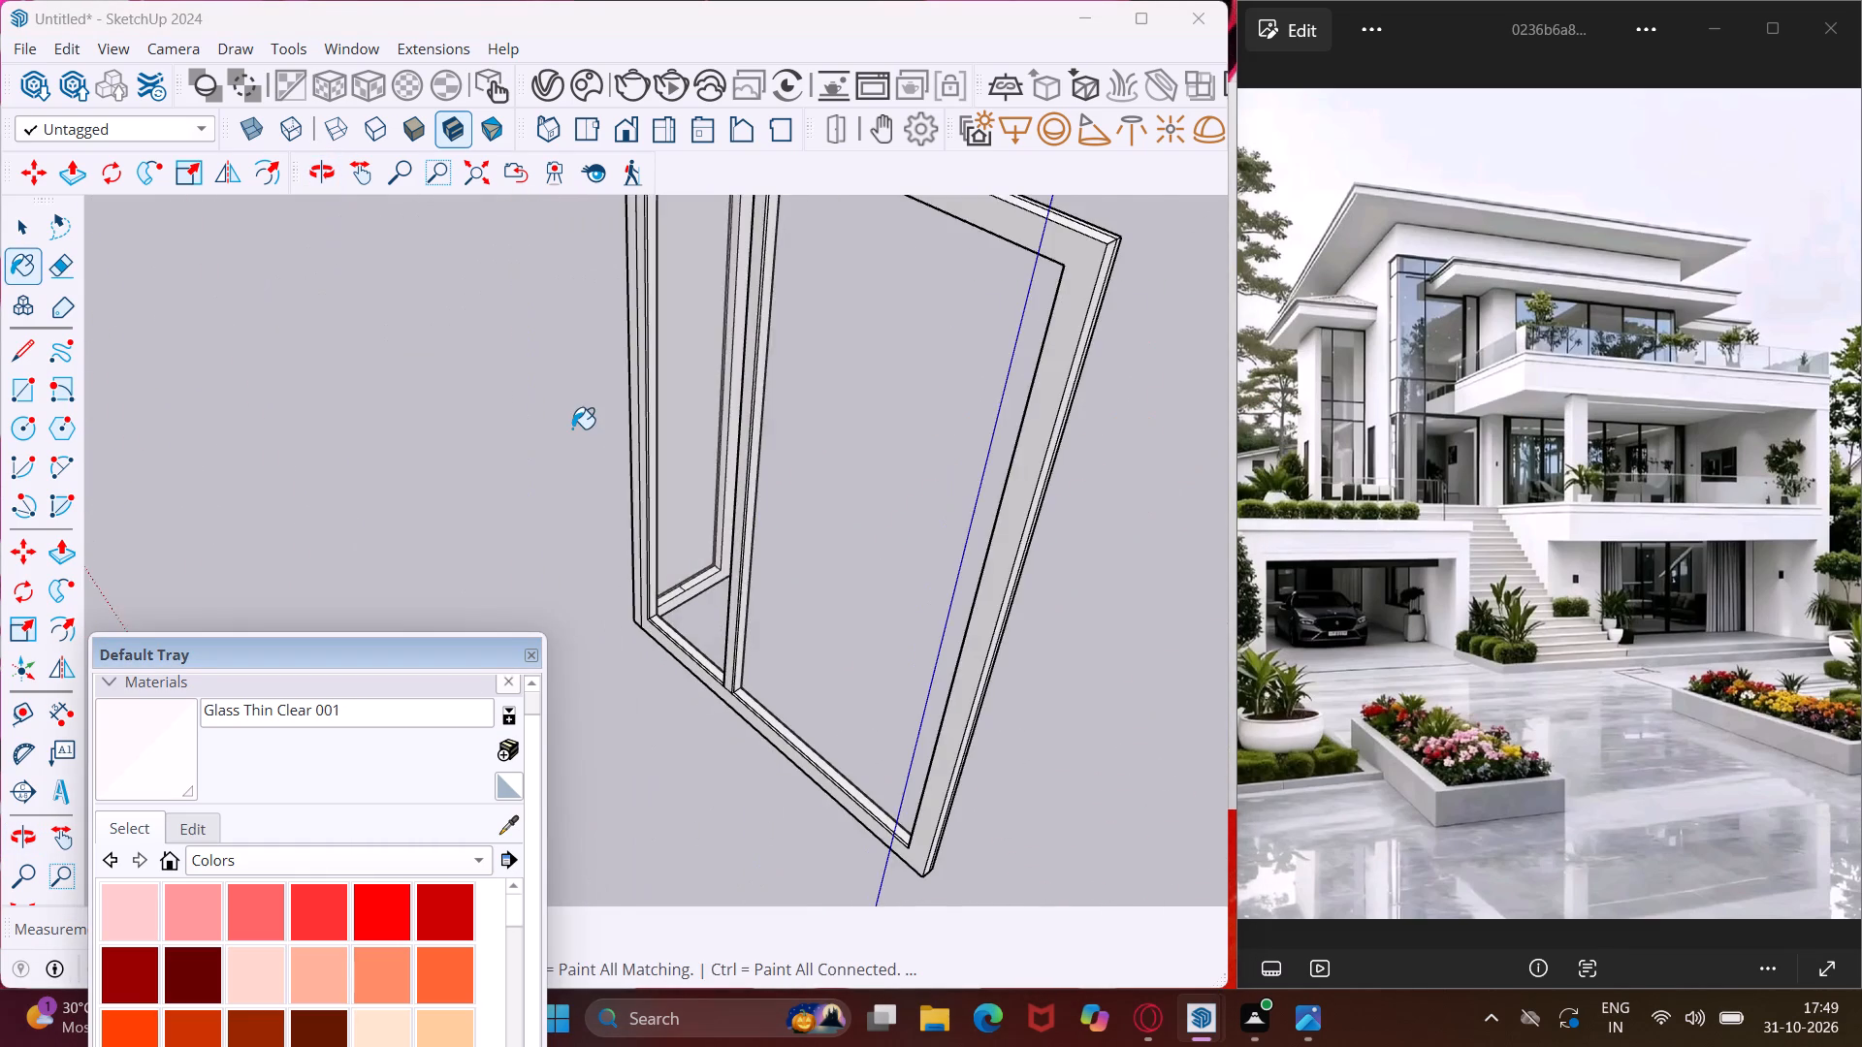
Paint the two front panes of the tall L-shaped corner window beside the green axis with Glass Thin Clear 001.
scroll(572, 428, down, 12)
scroll(835, 589, up, 12)
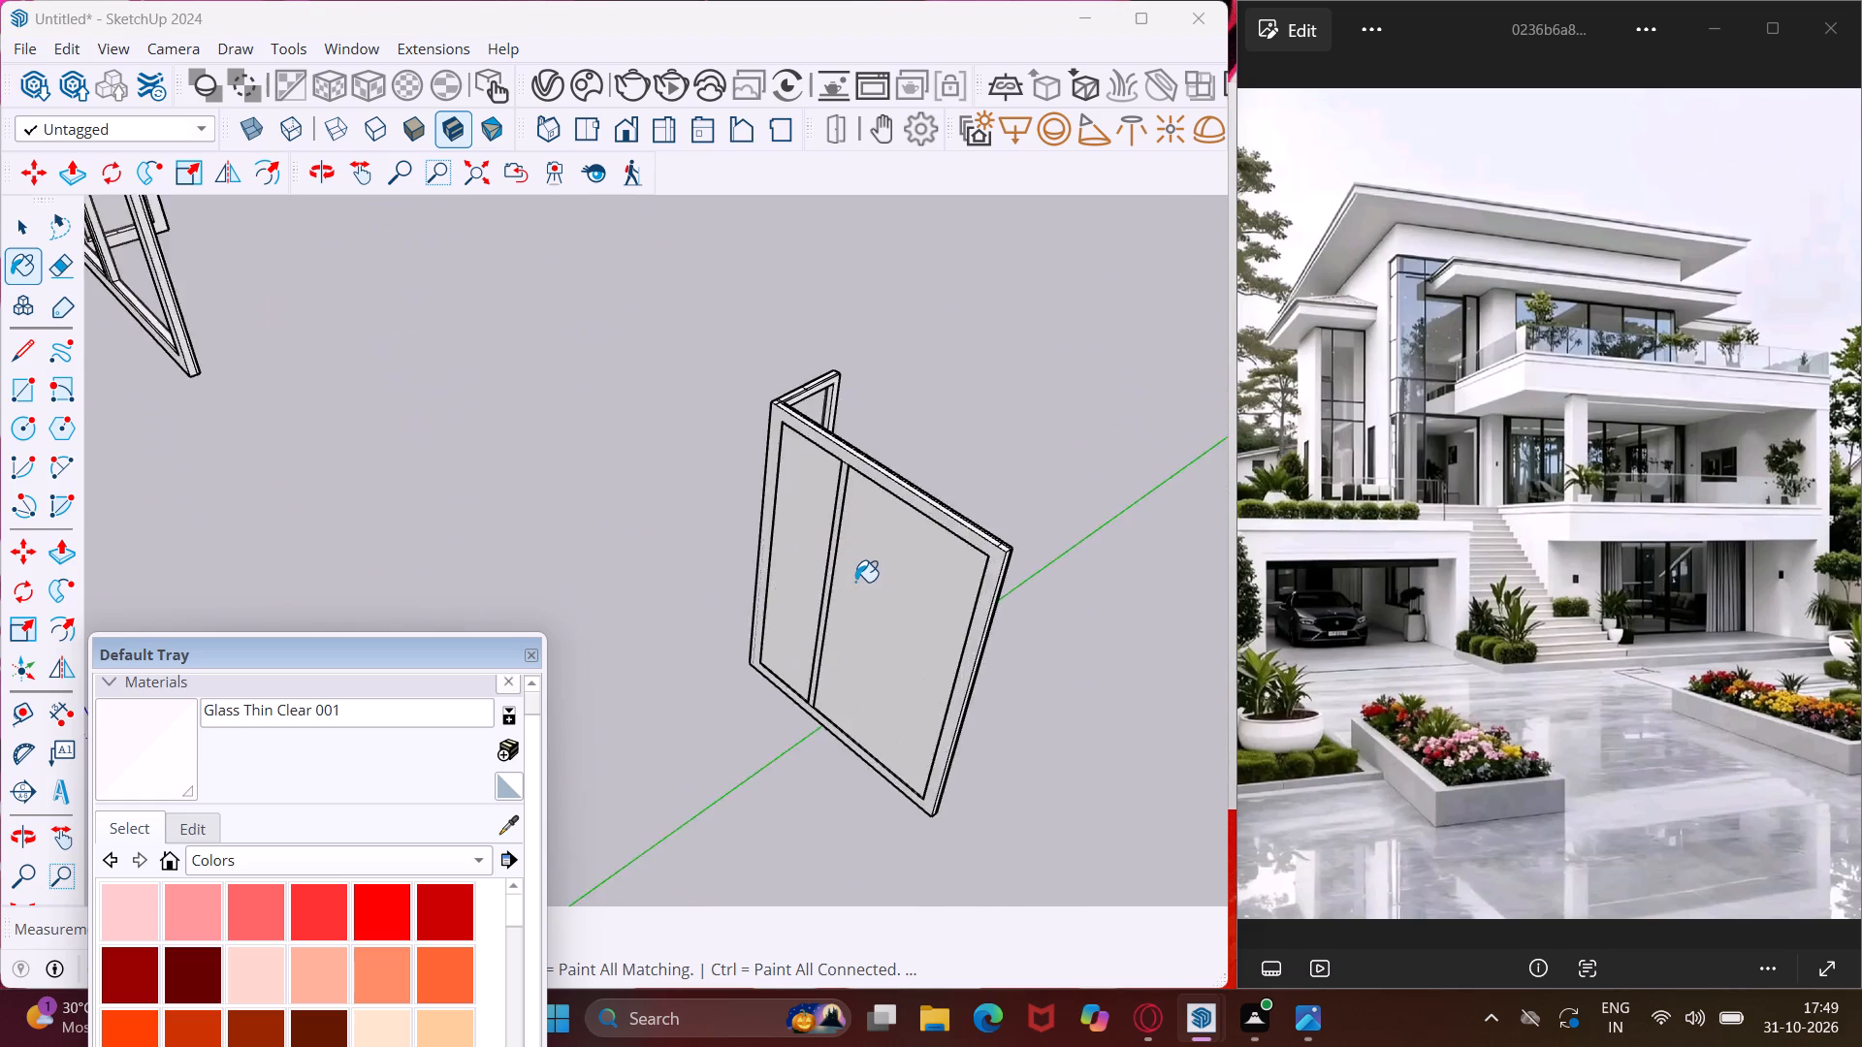
scroll(855, 582, up, 3)
click(867, 582)
click(802, 536)
middle_drag(789, 526, 1044, 571)
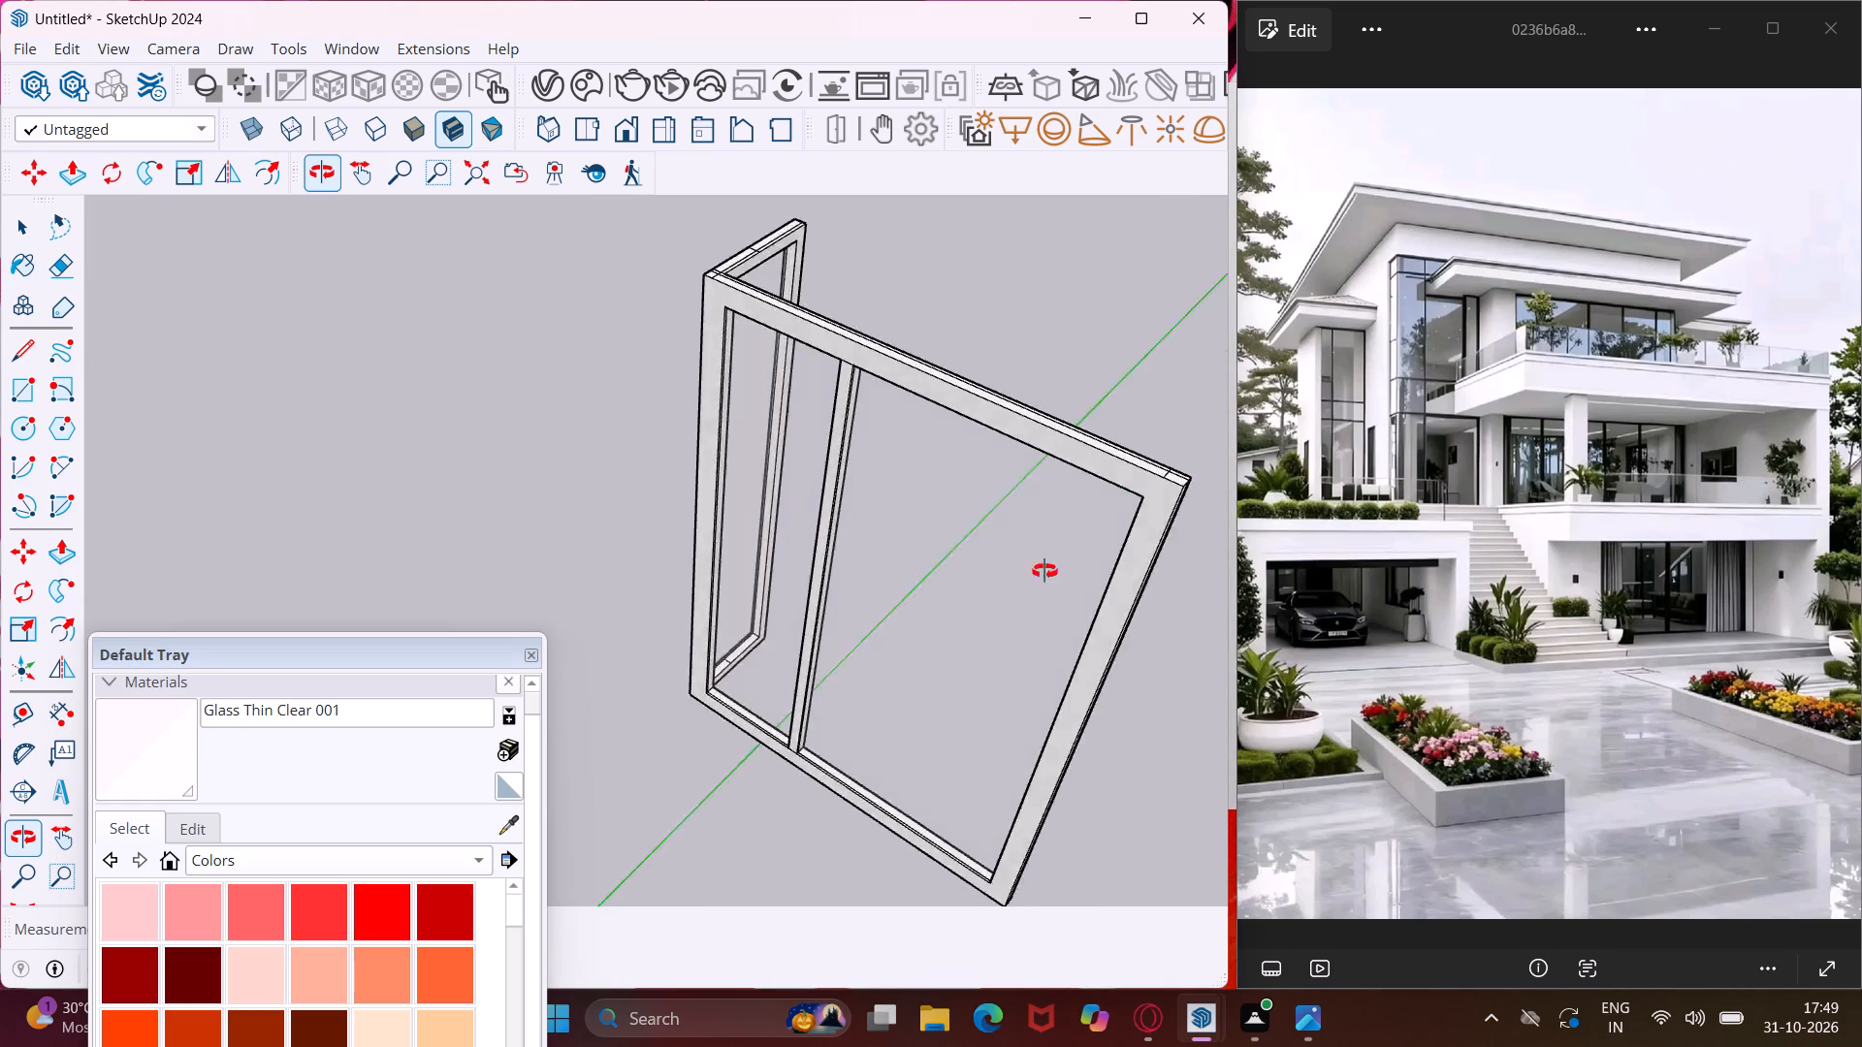
middle_drag(1044, 571, 858, 485)
Paint both faces of the front panes and side panel of the long, low L-shaped corner window with Glass Thin Clear 001.
scroll(705, 427, down, 6)
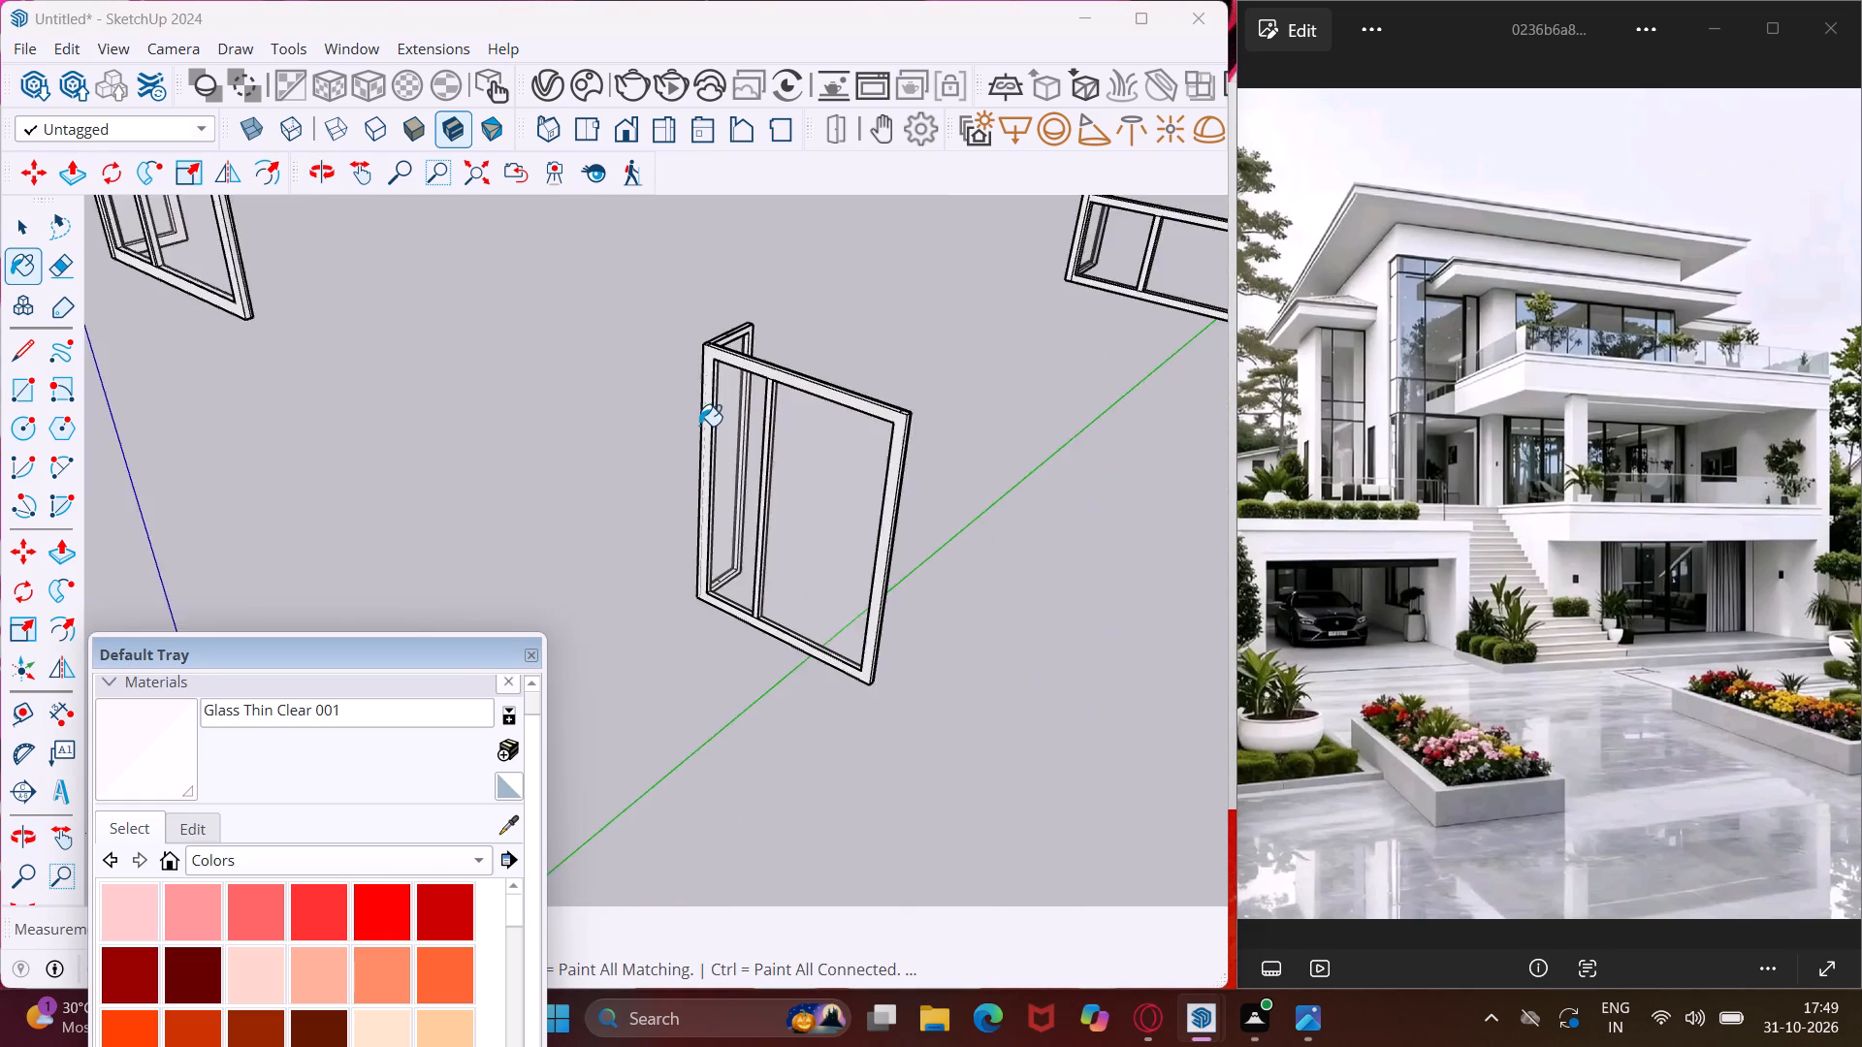
scroll(699, 426, down, 16)
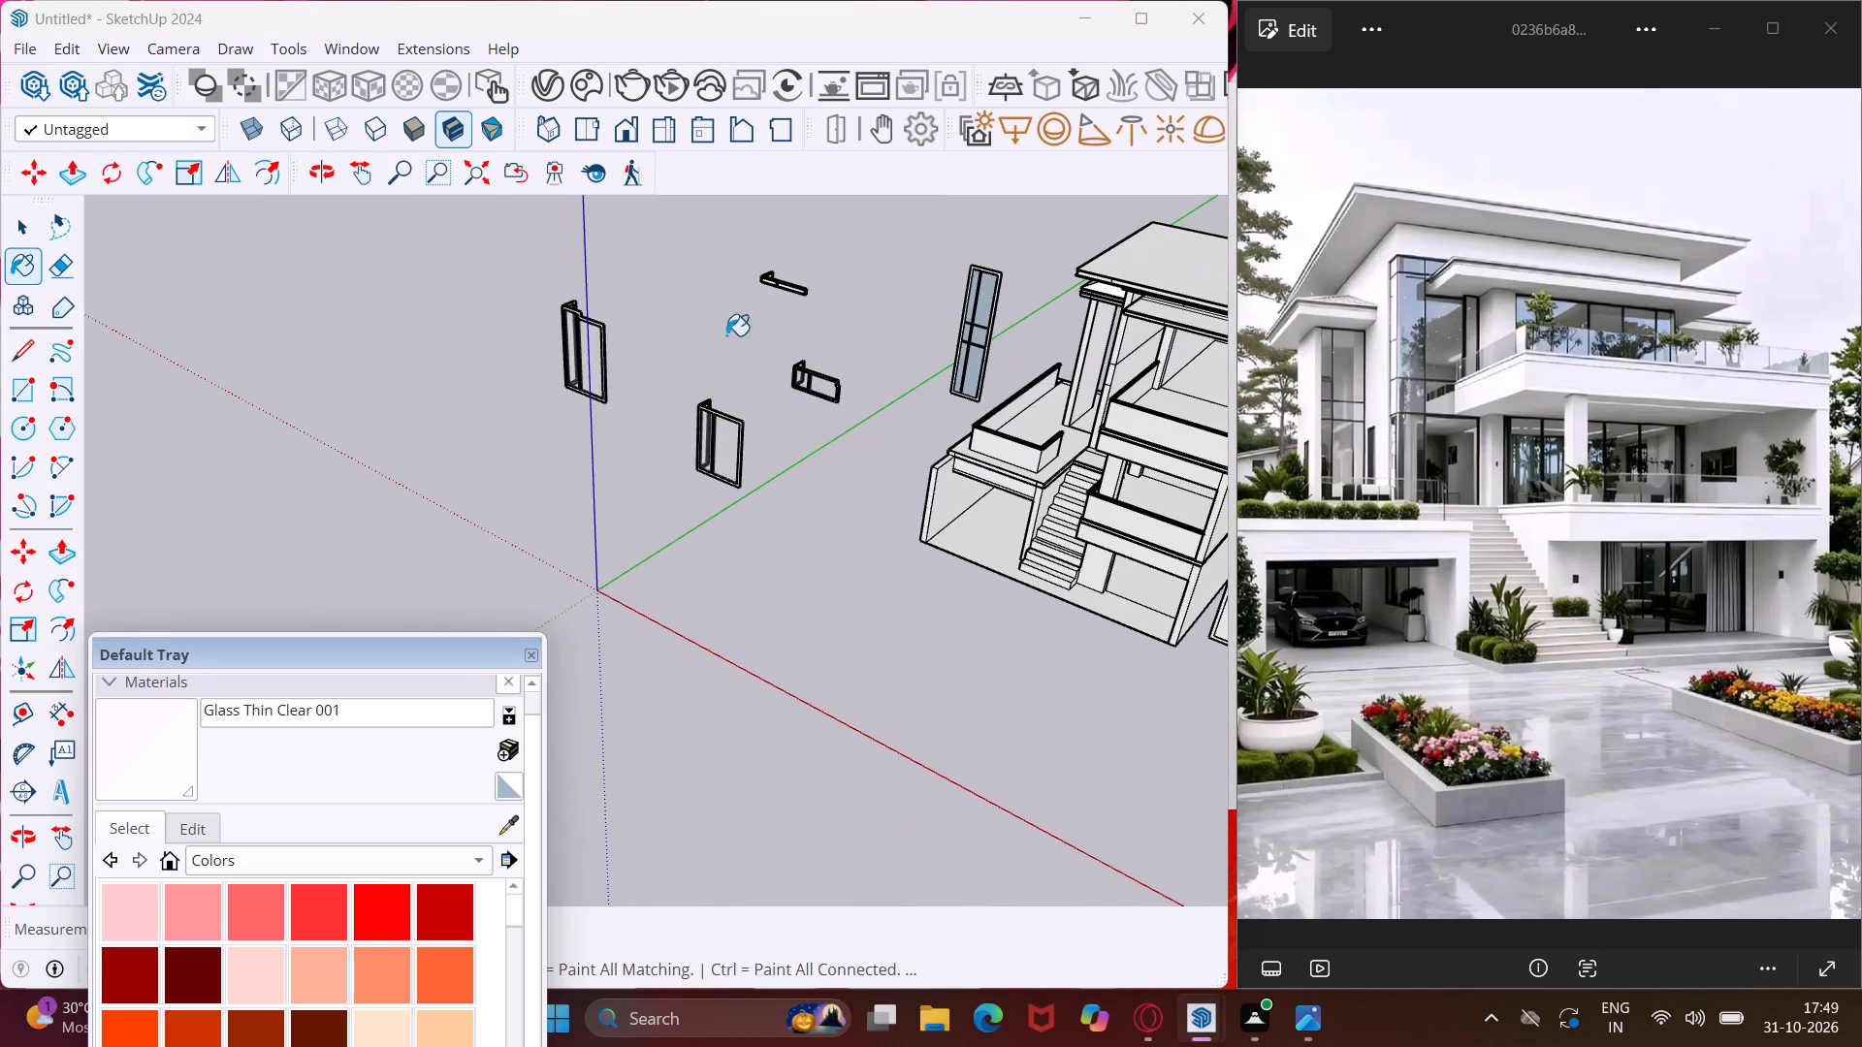
scroll(768, 276, up, 20)
scroll(768, 276, up, 7)
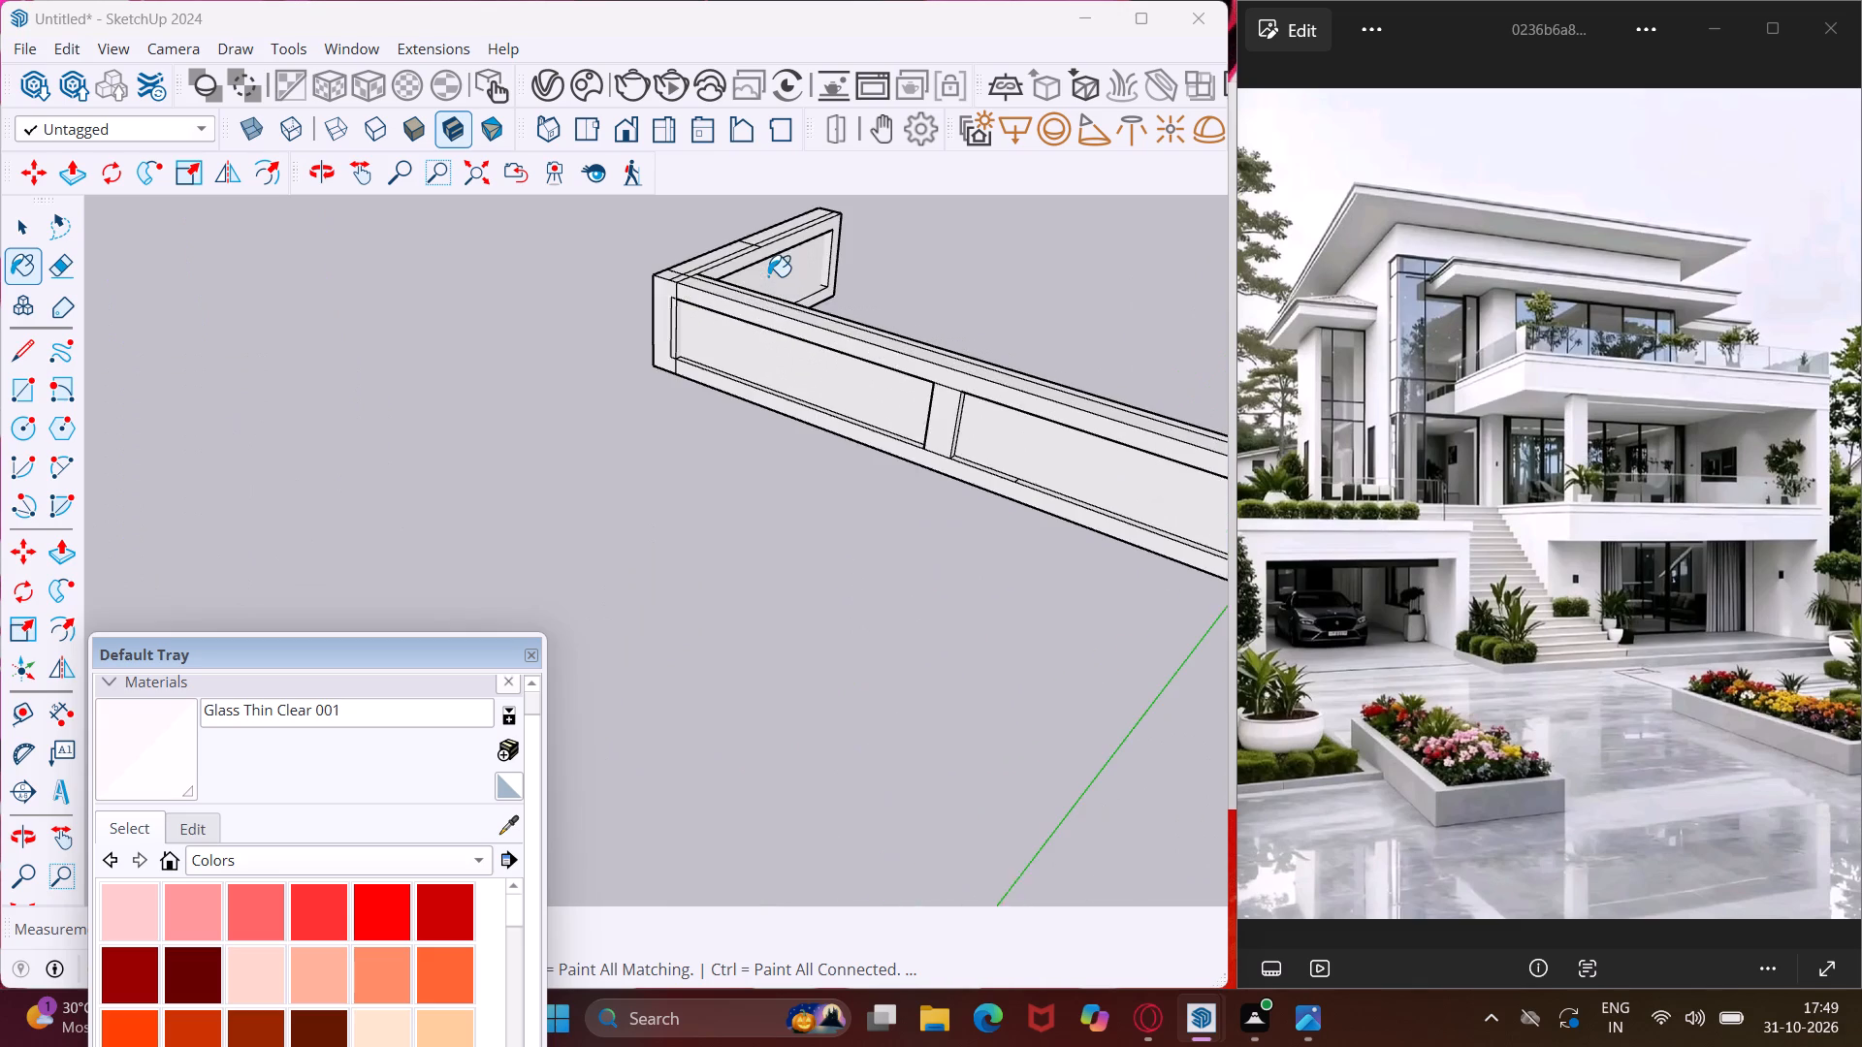
scroll(768, 276, up, 1)
click(756, 363)
click(1073, 490)
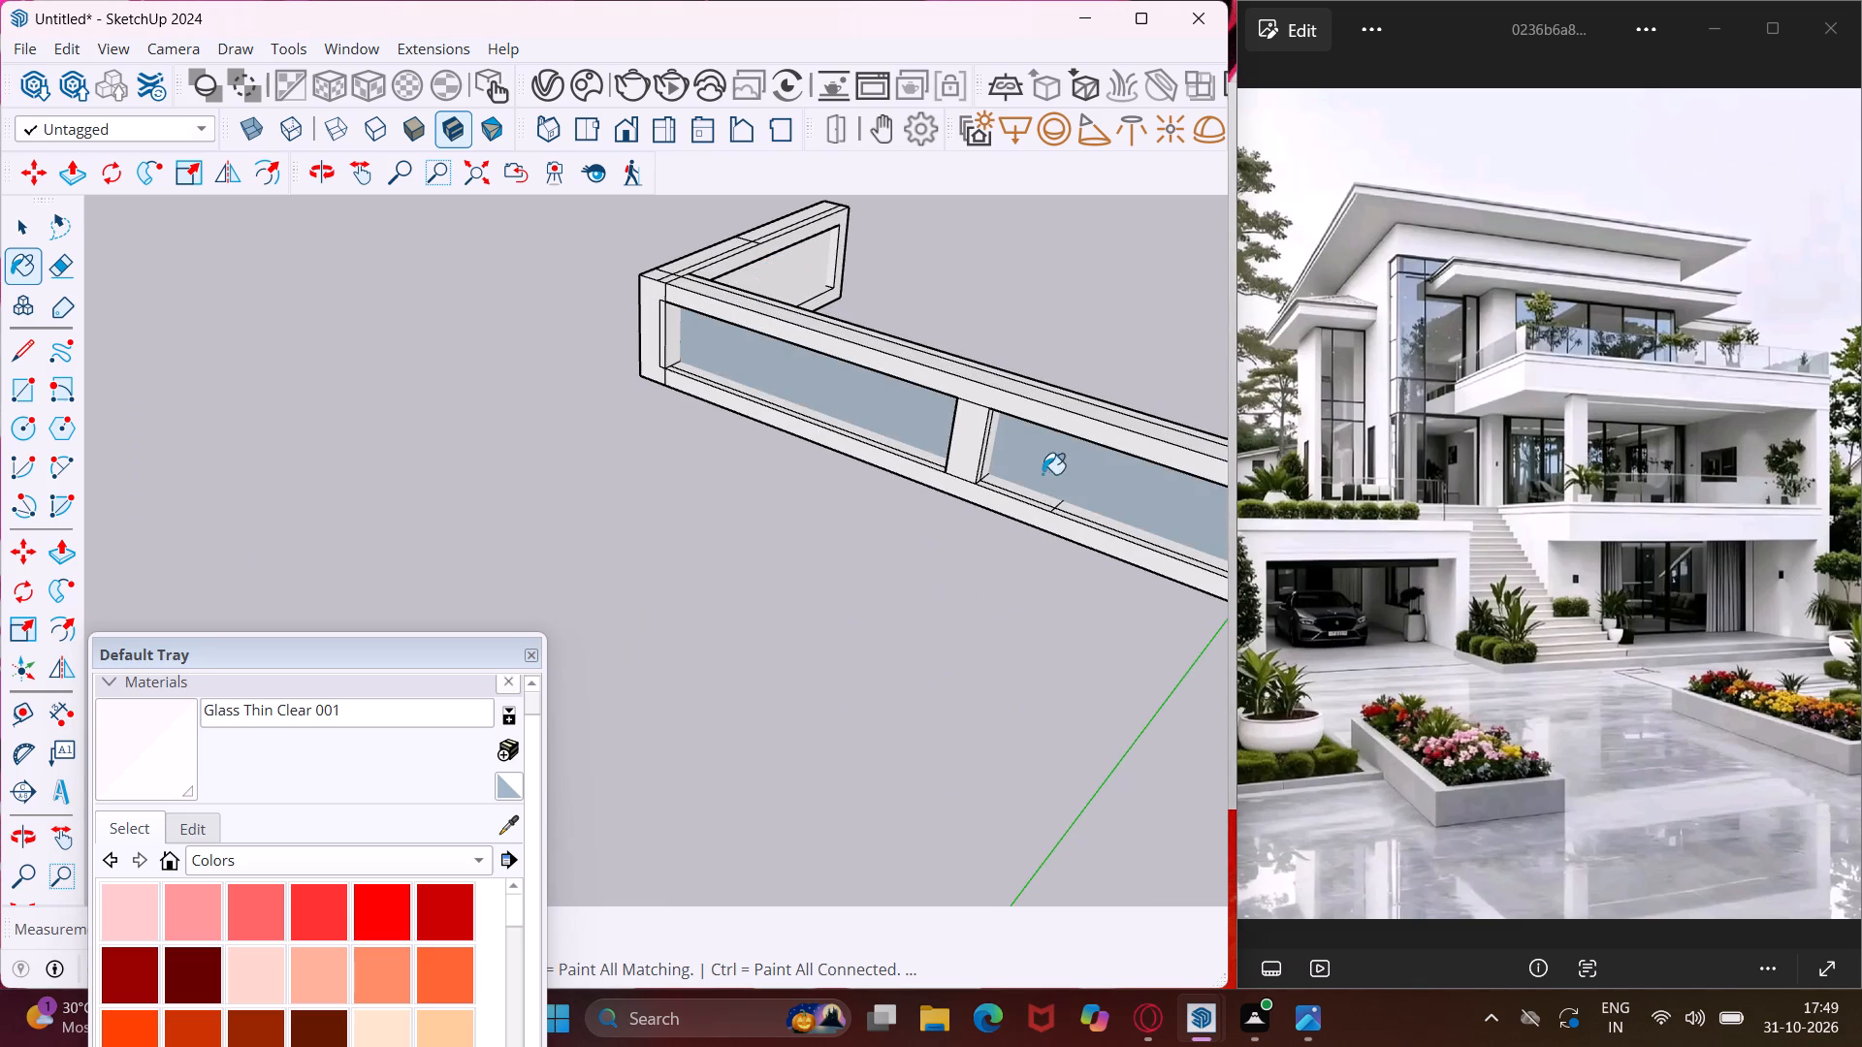
middle_drag(761, 361, 1686, 373)
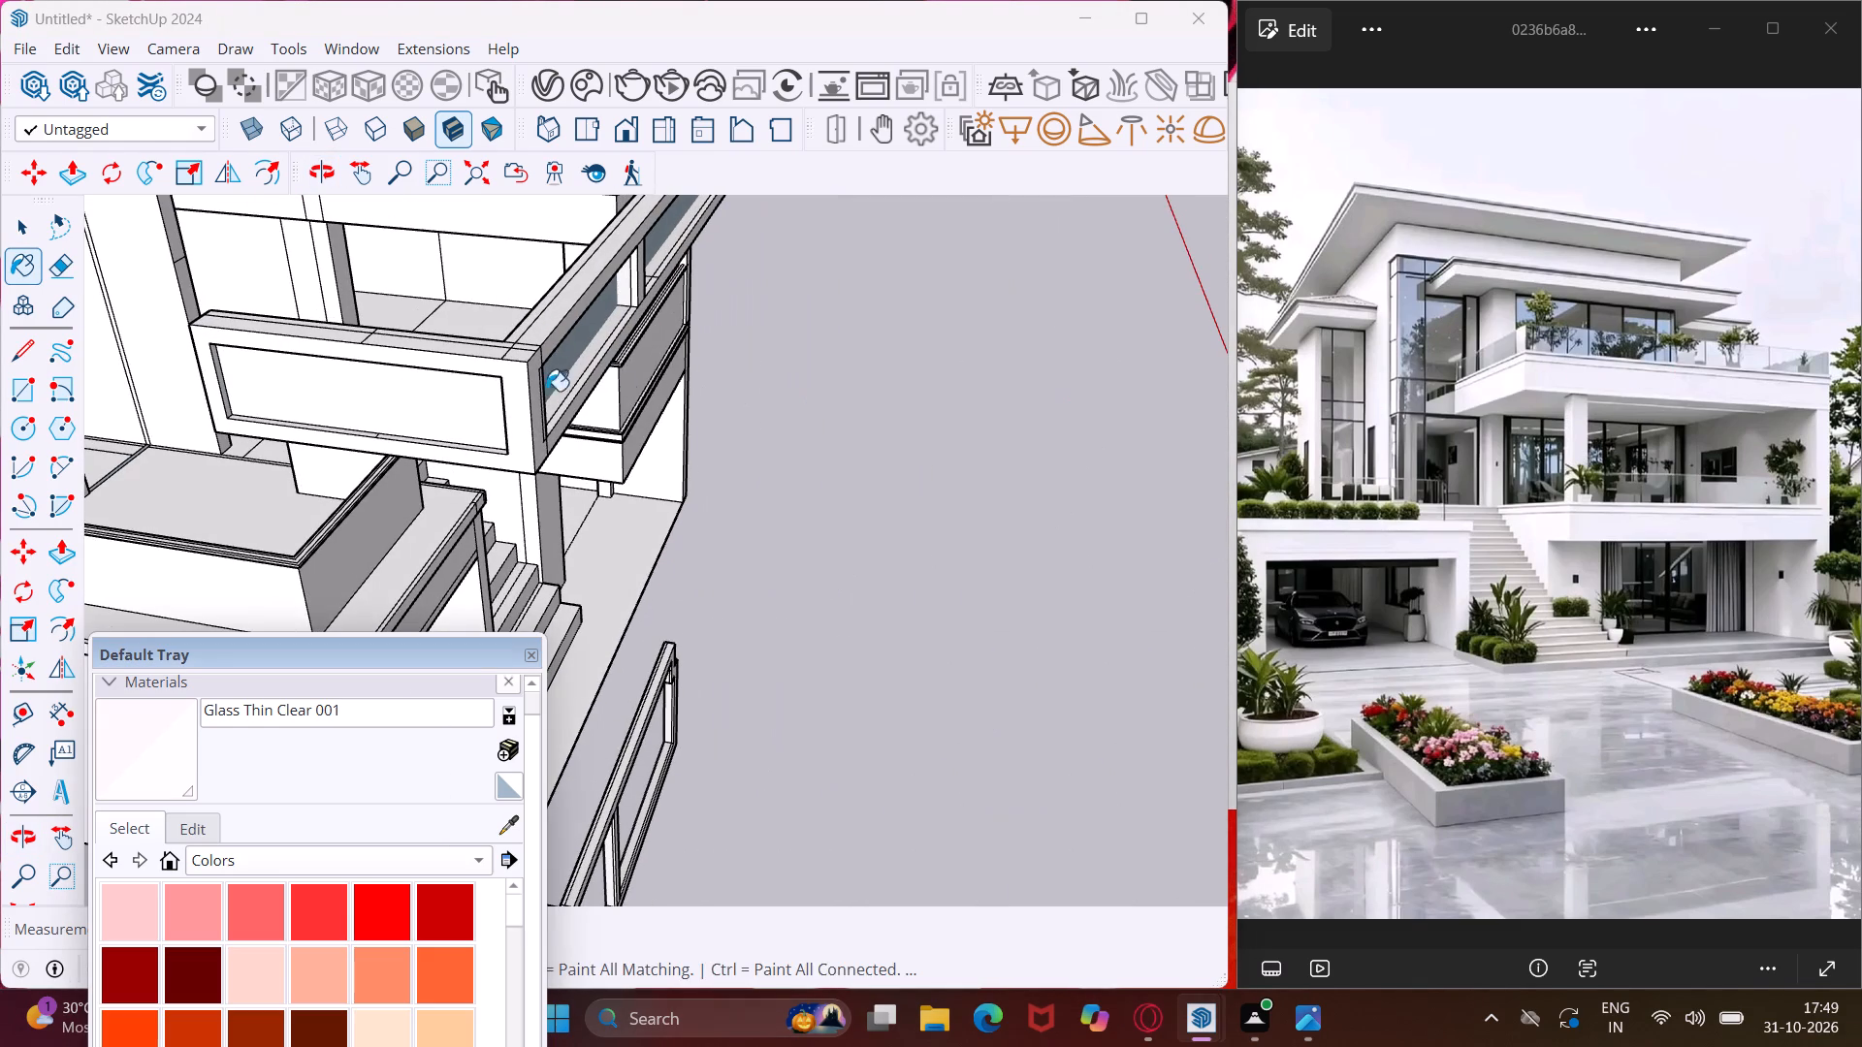
click(401, 384)
middle_drag(401, 384, 1307, 352)
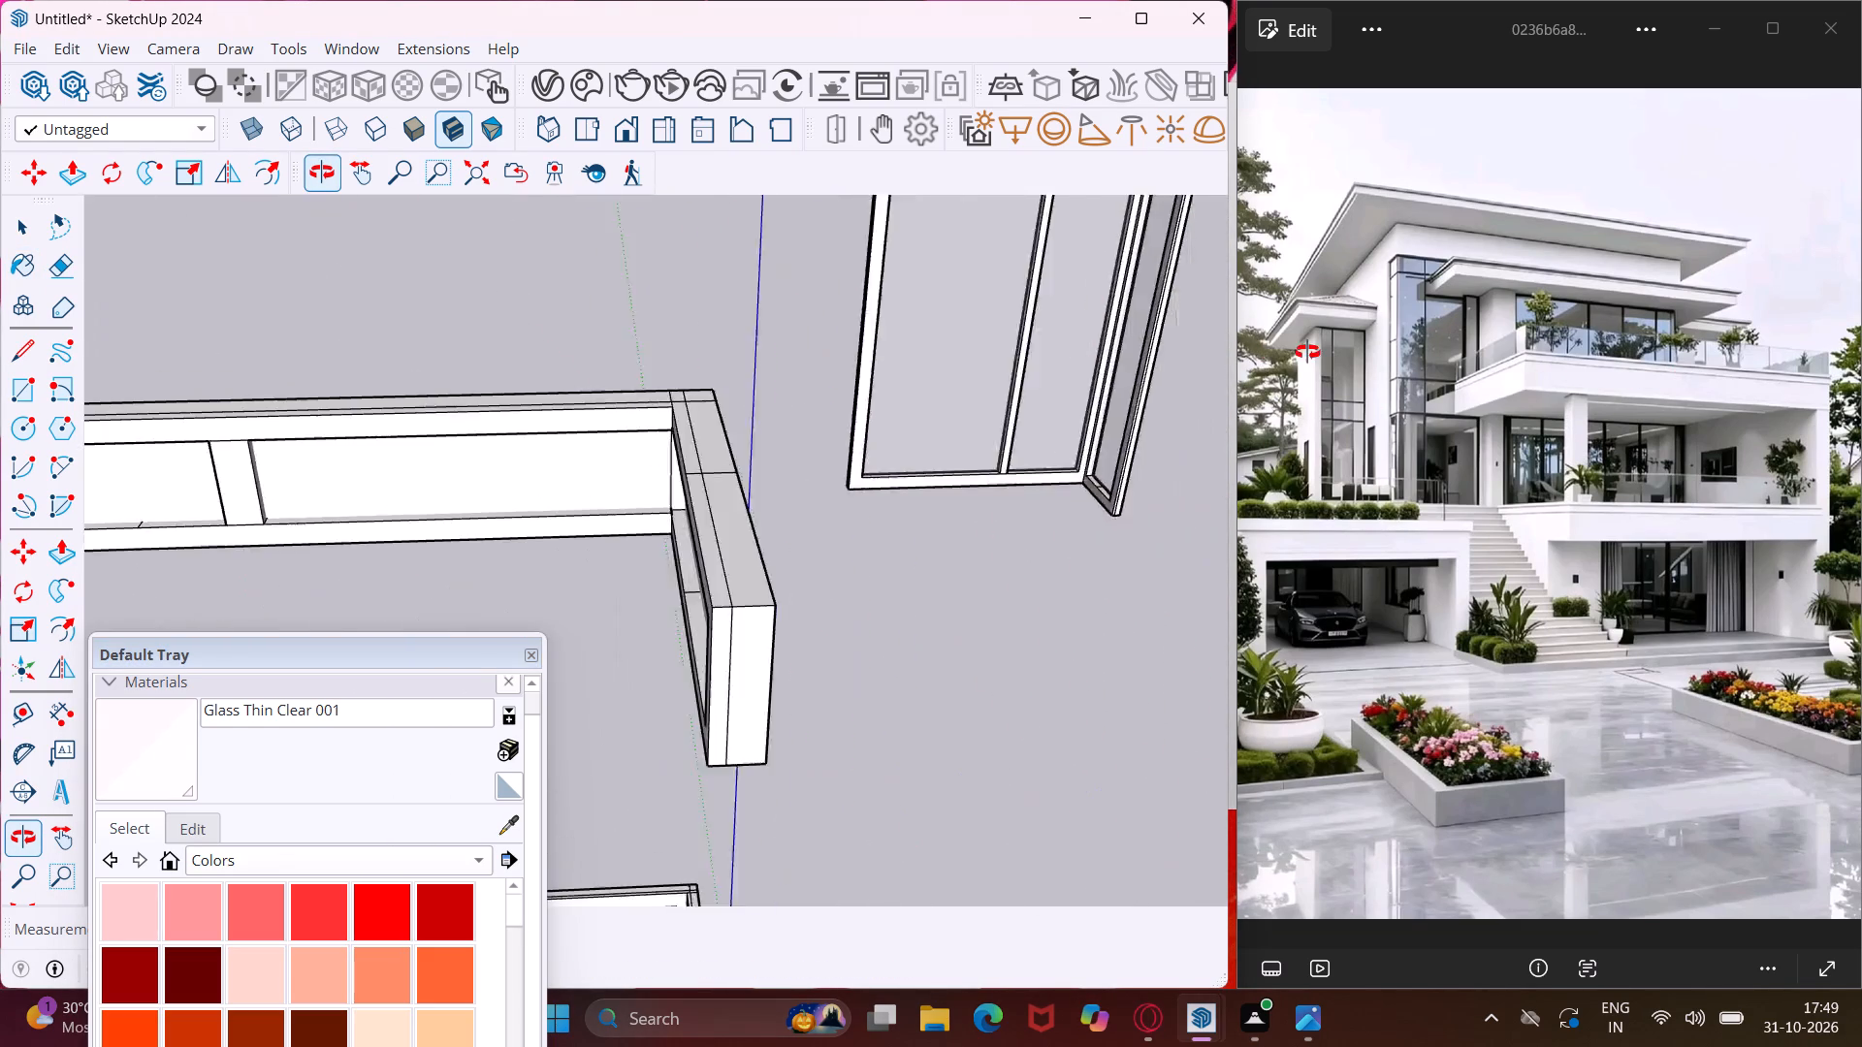
middle_drag(1307, 352, 1463, 333)
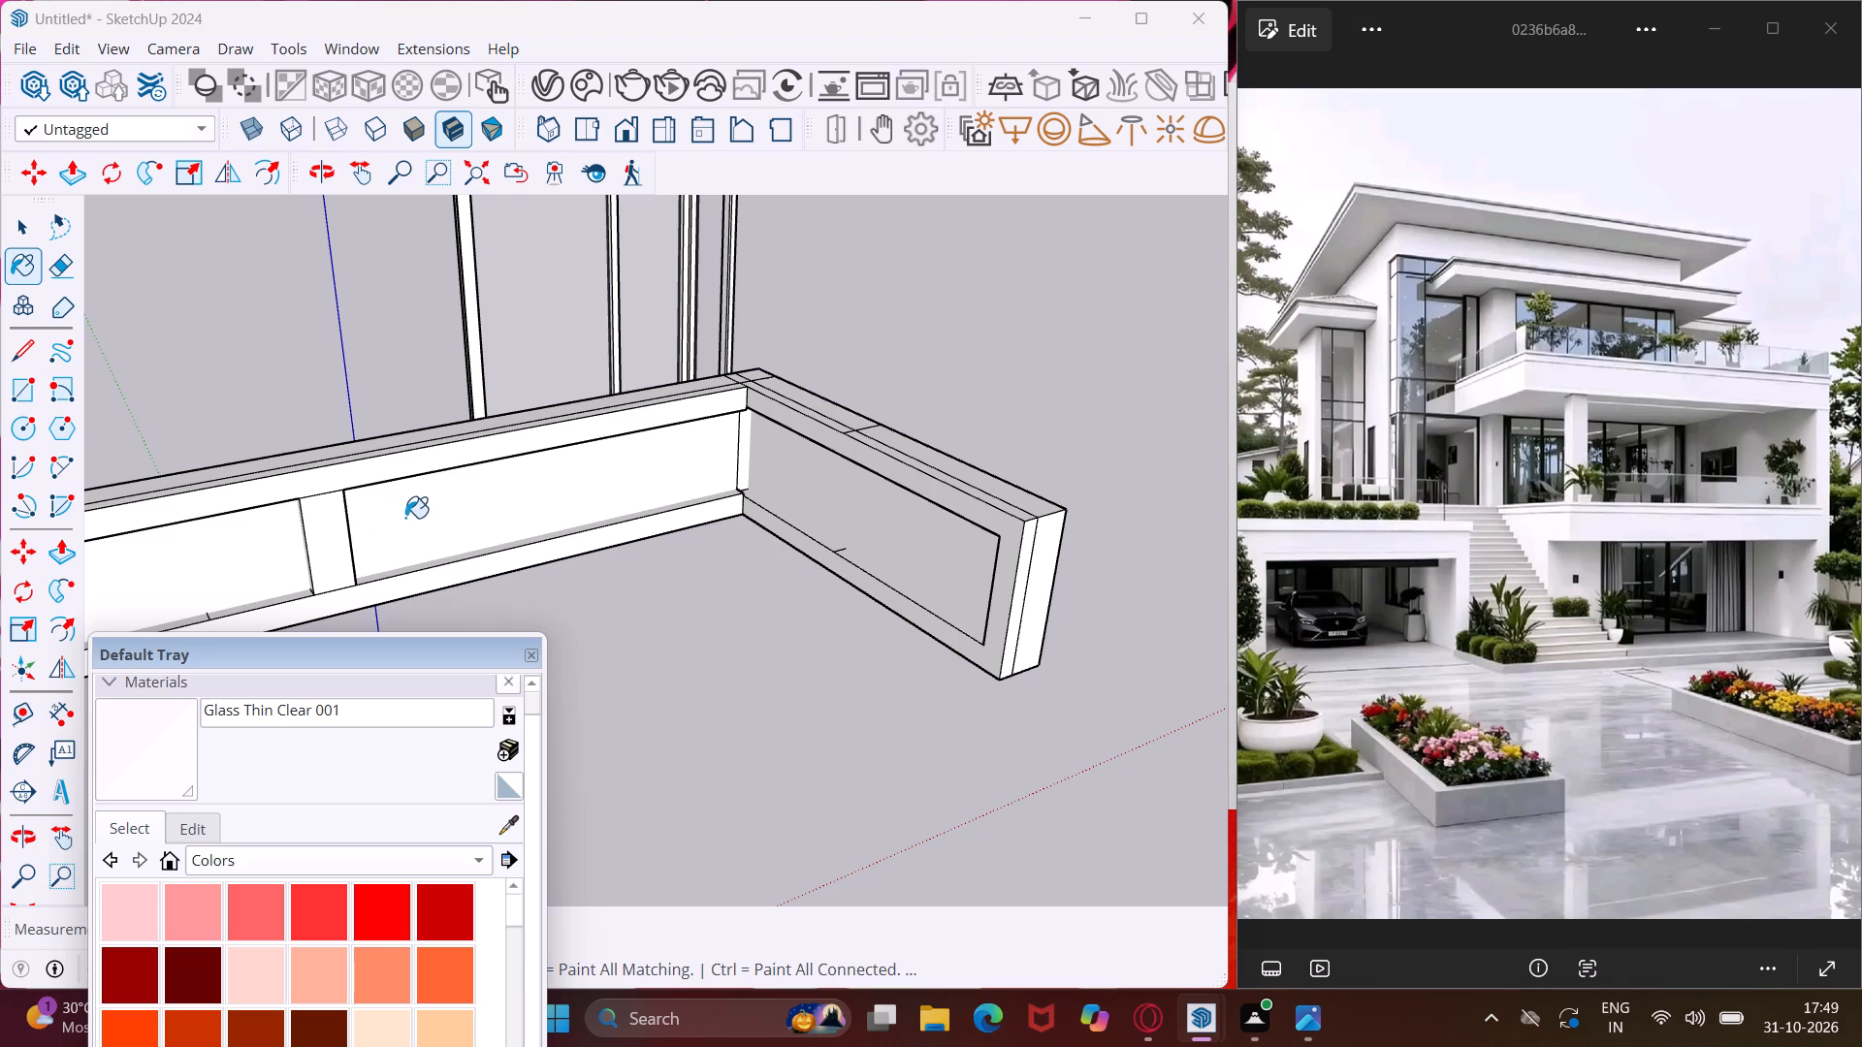
click(417, 516)
click(794, 485)
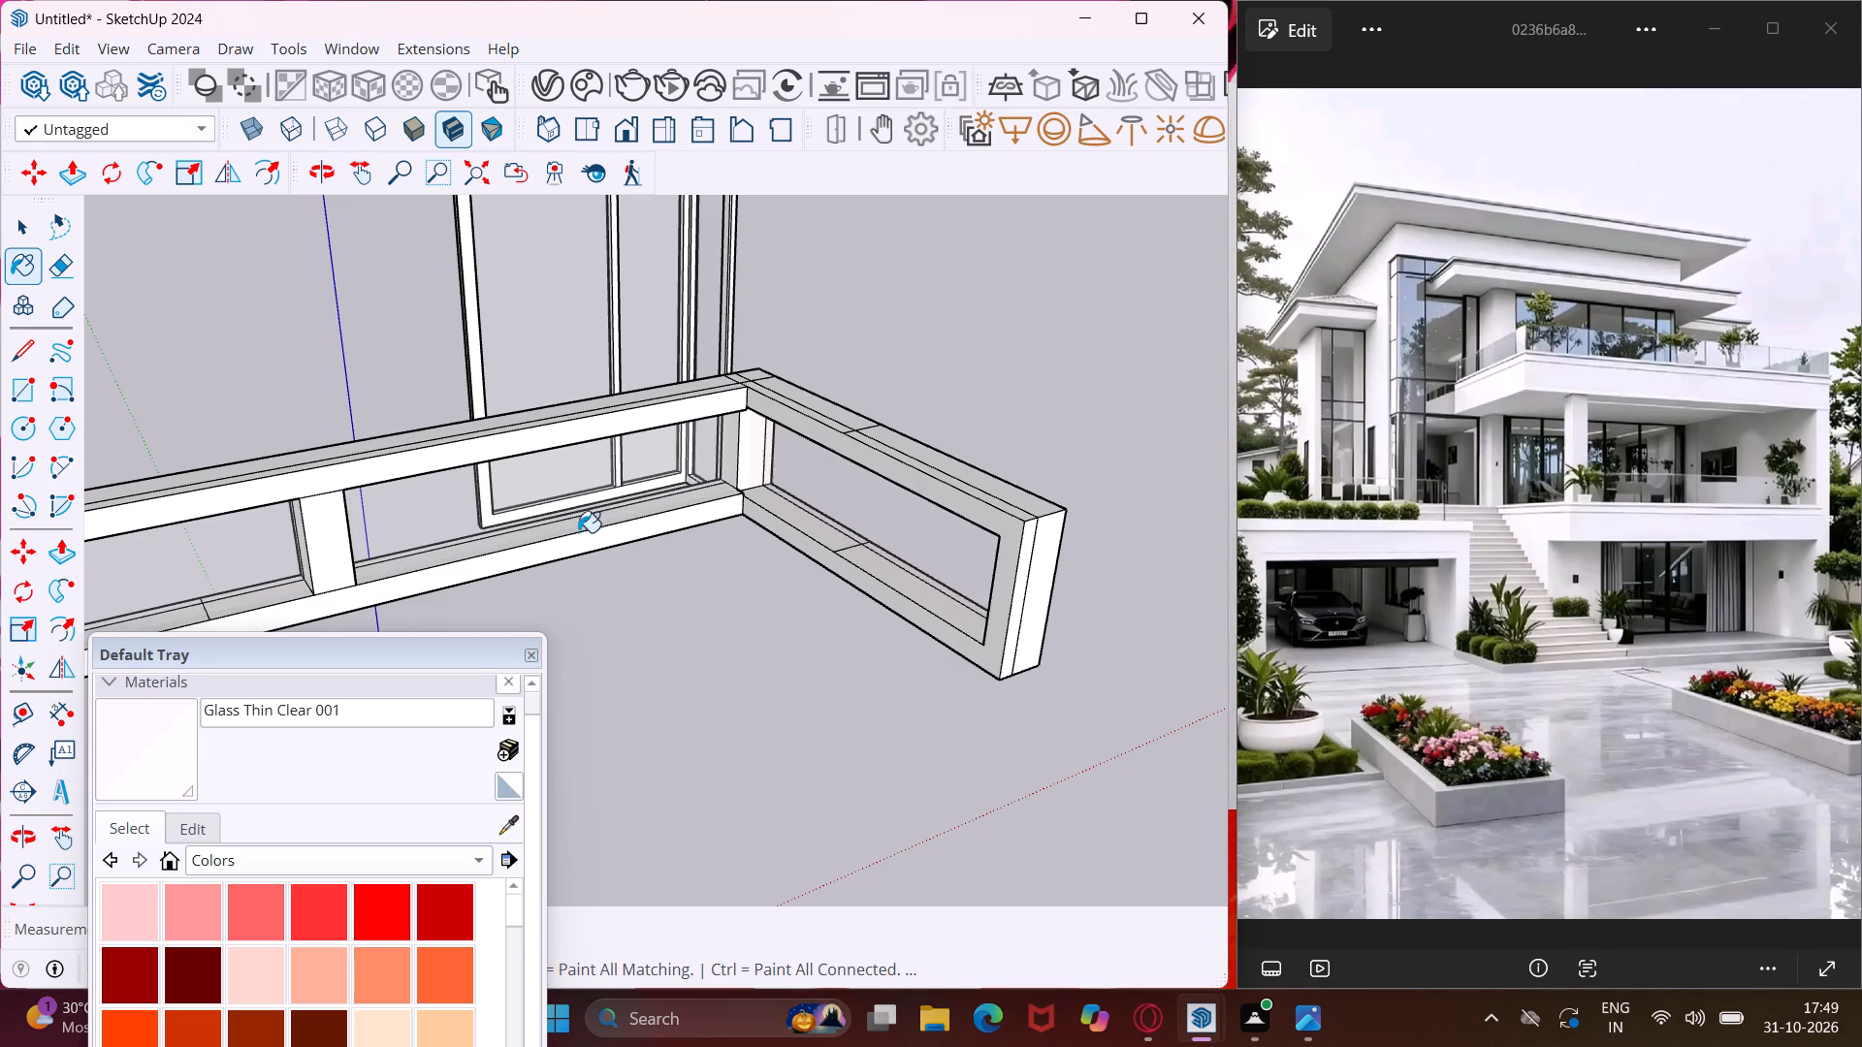
Paint the reverse face of the free-standing tall narrow window's glazing with Glass Thin Clear 001.
scroll(507, 501, down, 6)
scroll(443, 426, down, 7)
scroll(485, 353, down, 12)
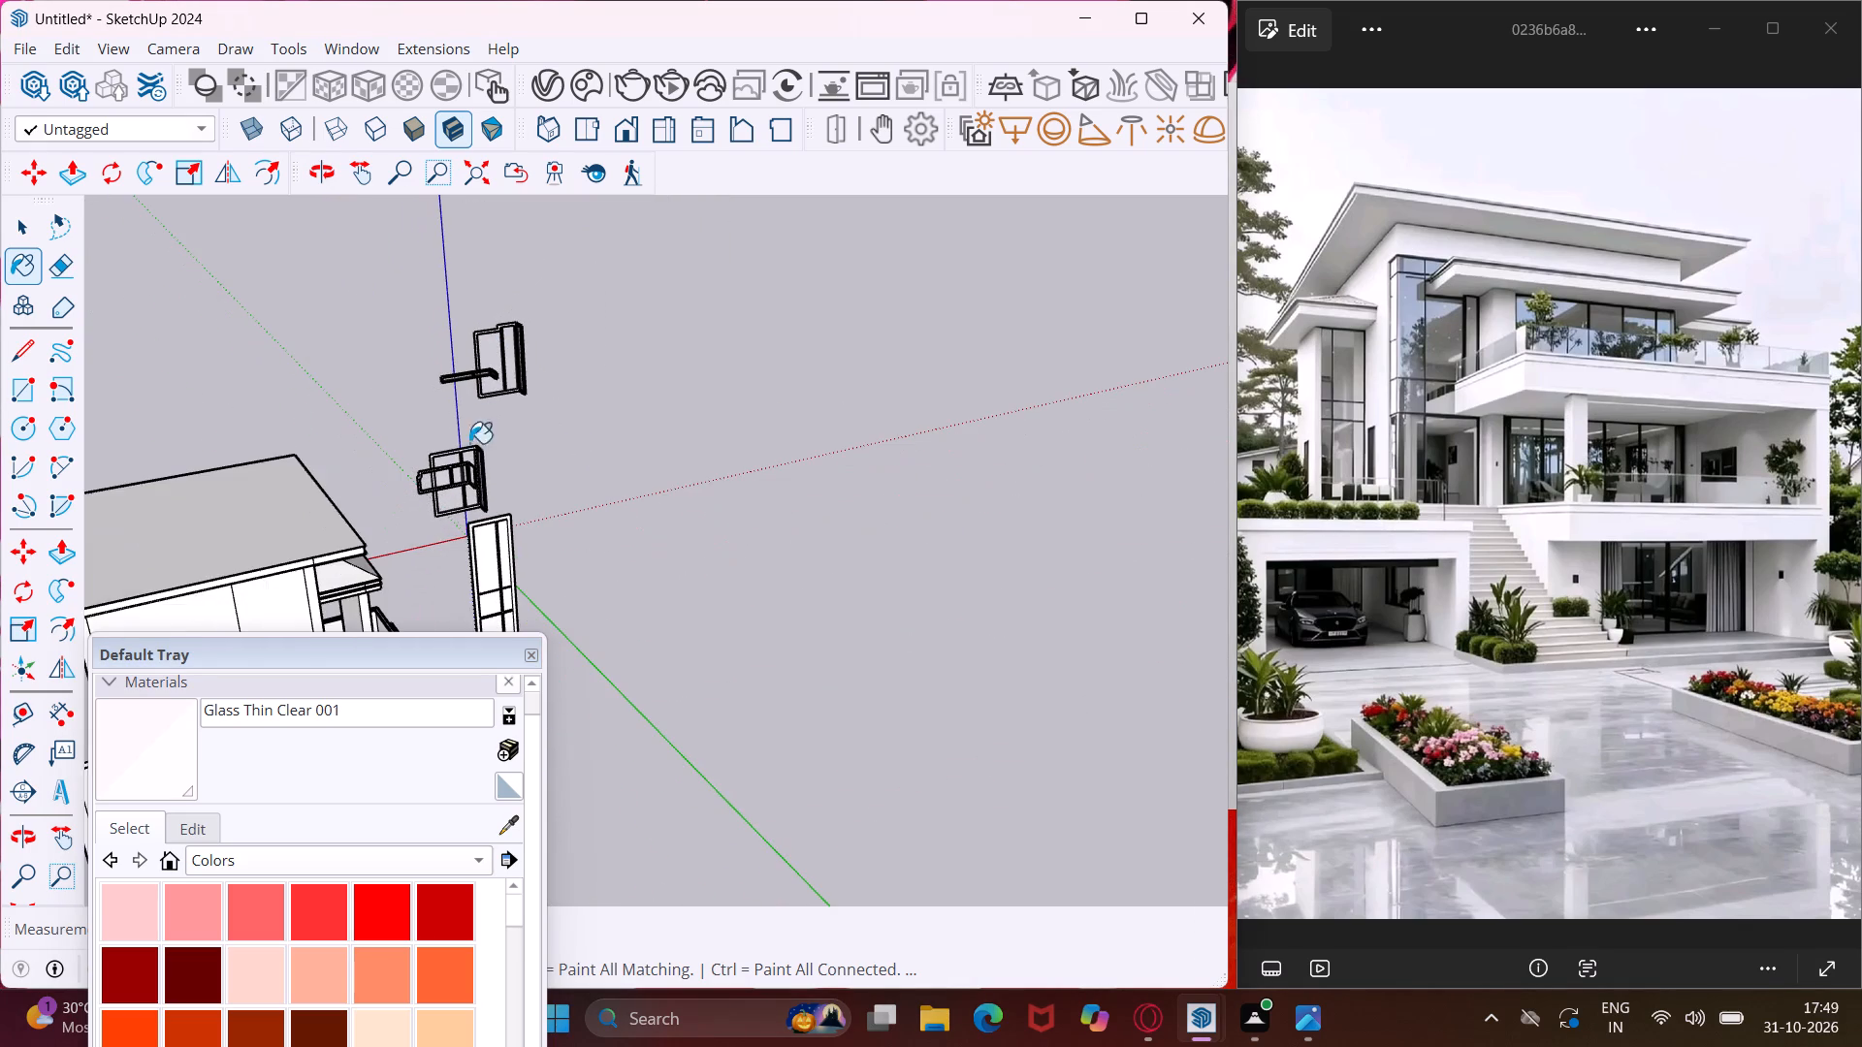
scroll(475, 553, up, 18)
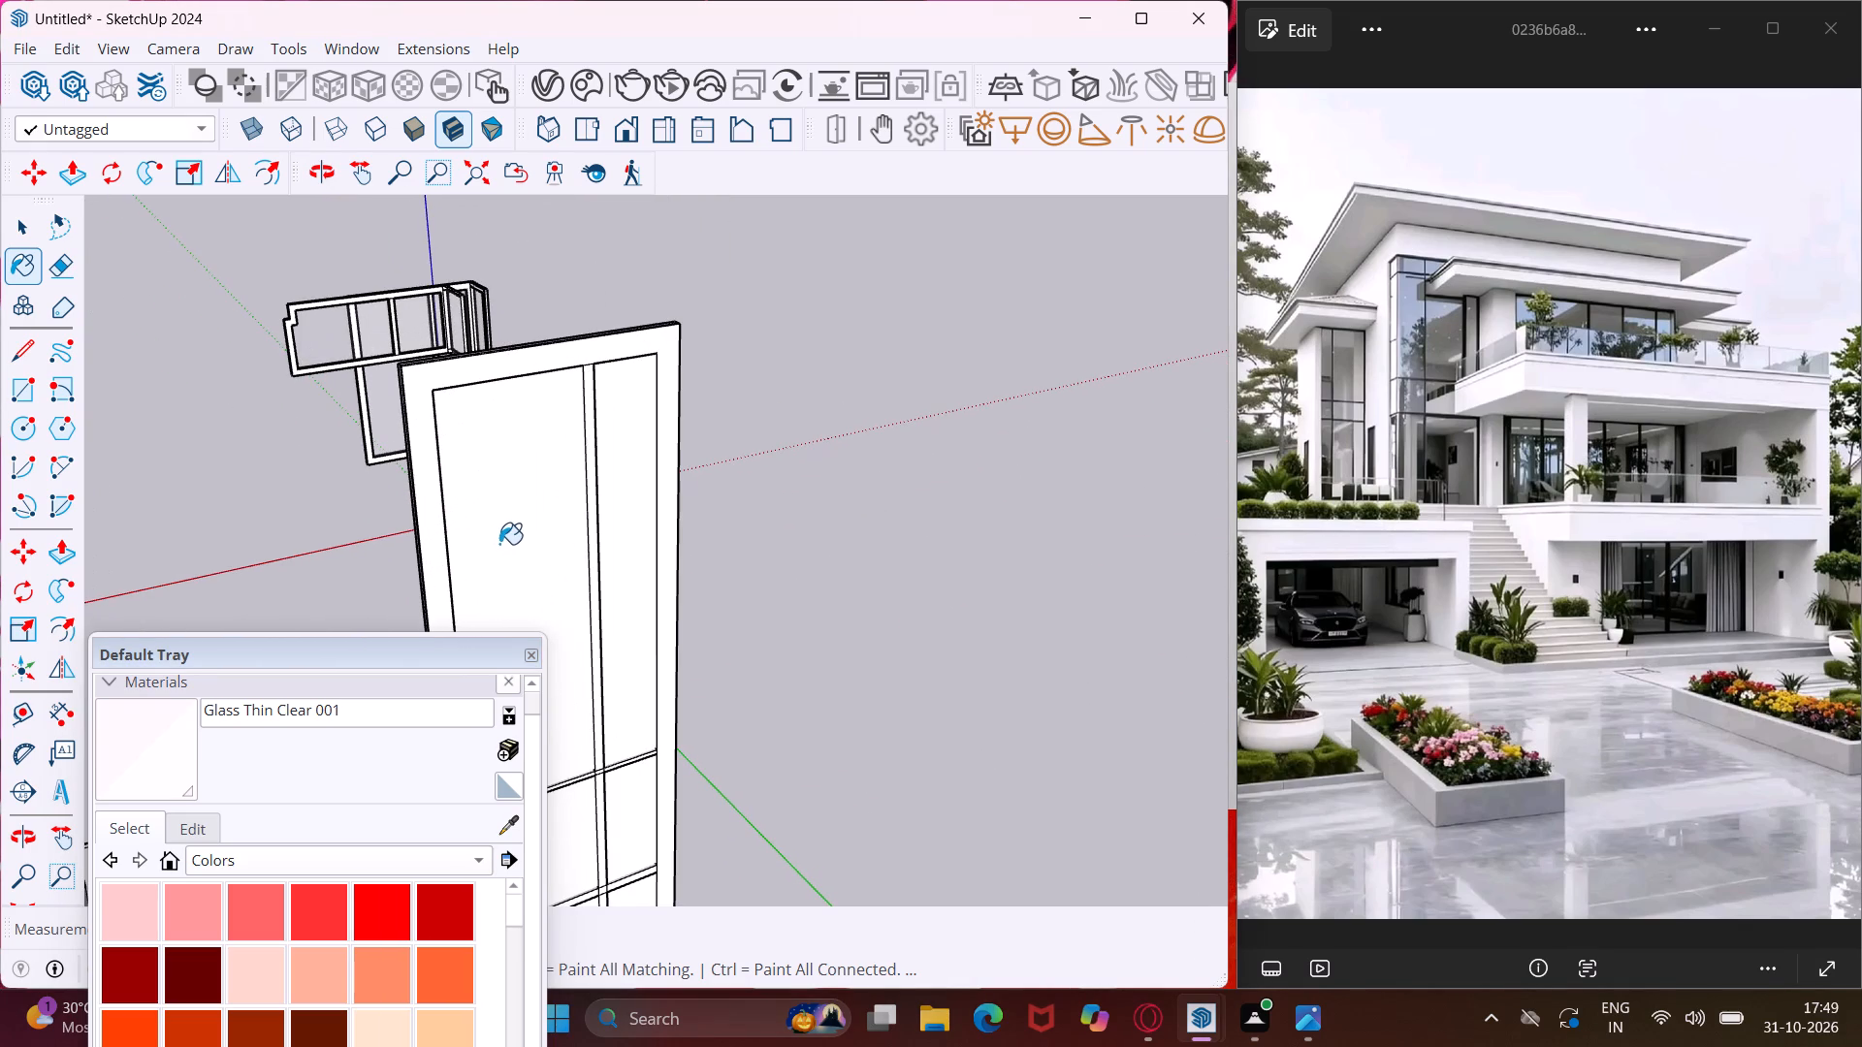
click(507, 543)
Paint the four panes and the reverse face of the lowest side window frame, nearest the stairs, with Glass Thin Clear 001.
scroll(603, 488, down, 6)
middle_drag(593, 487, 878, 512)
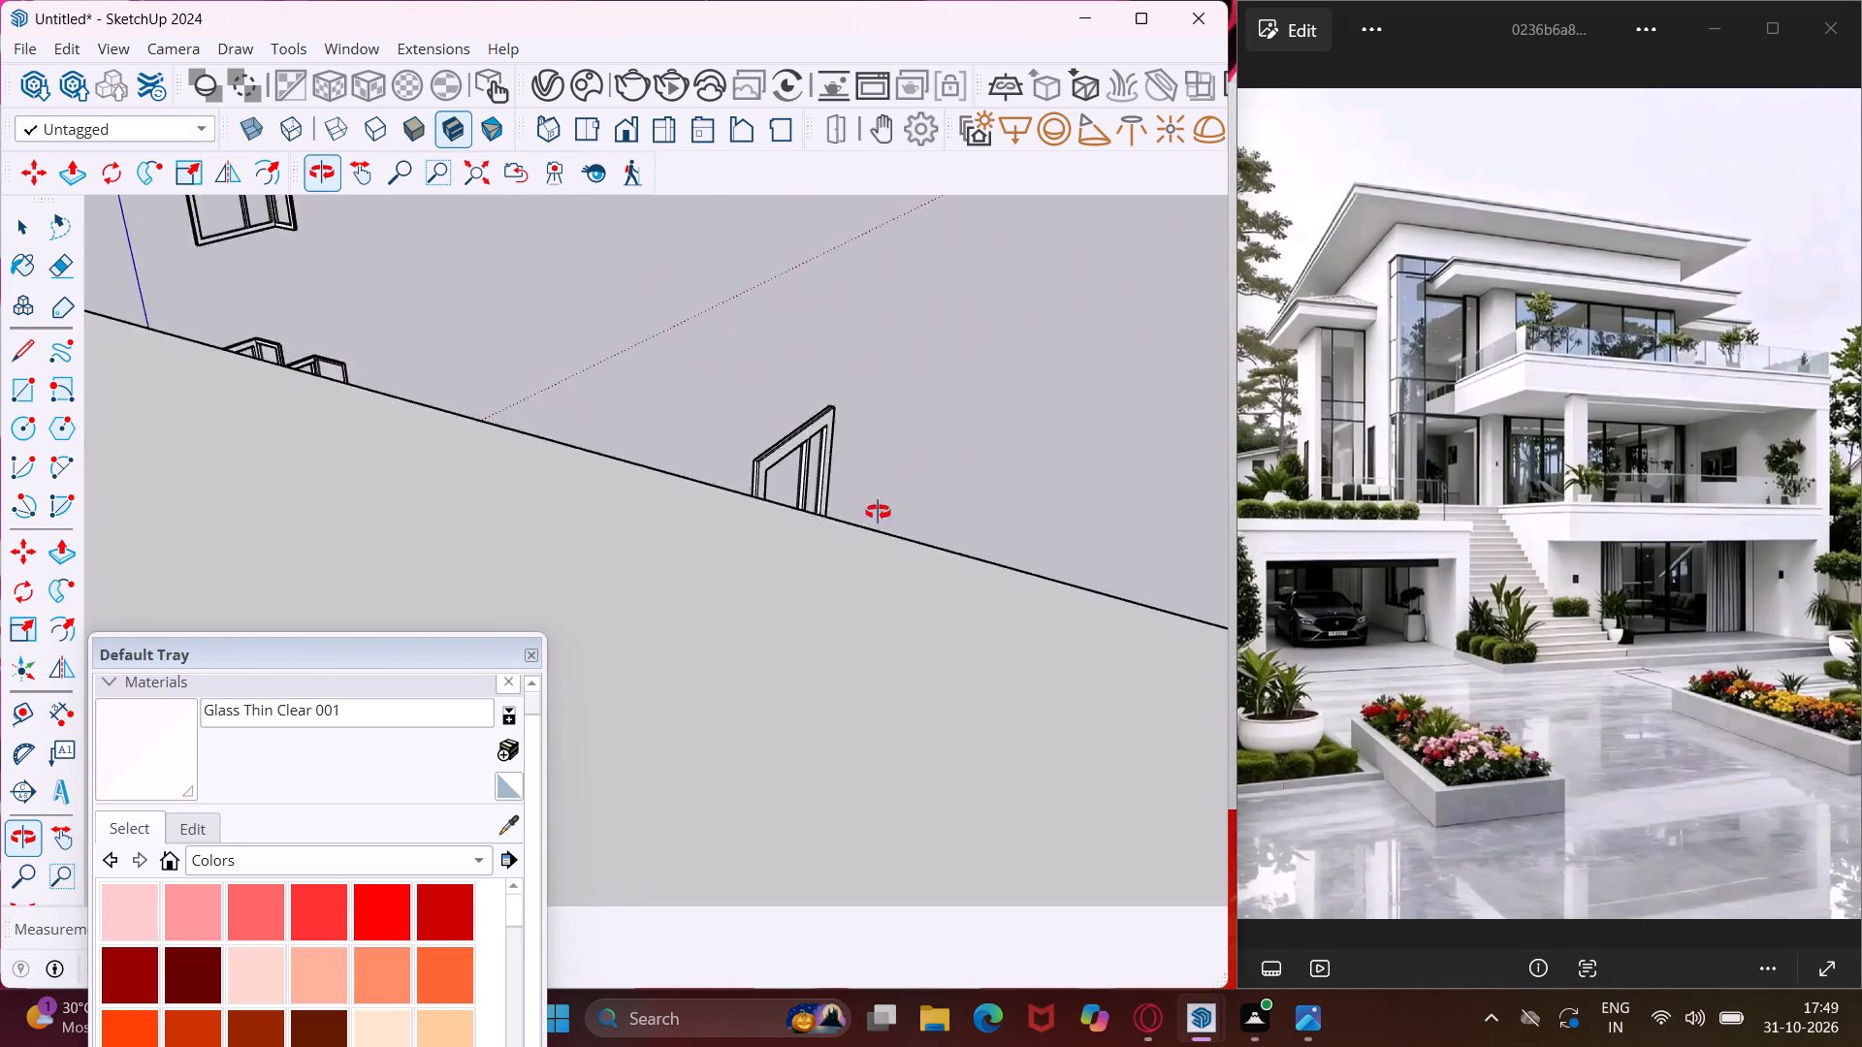
middle_drag(878, 512, 1339, 543)
scroll(1060, 380, down, 12)
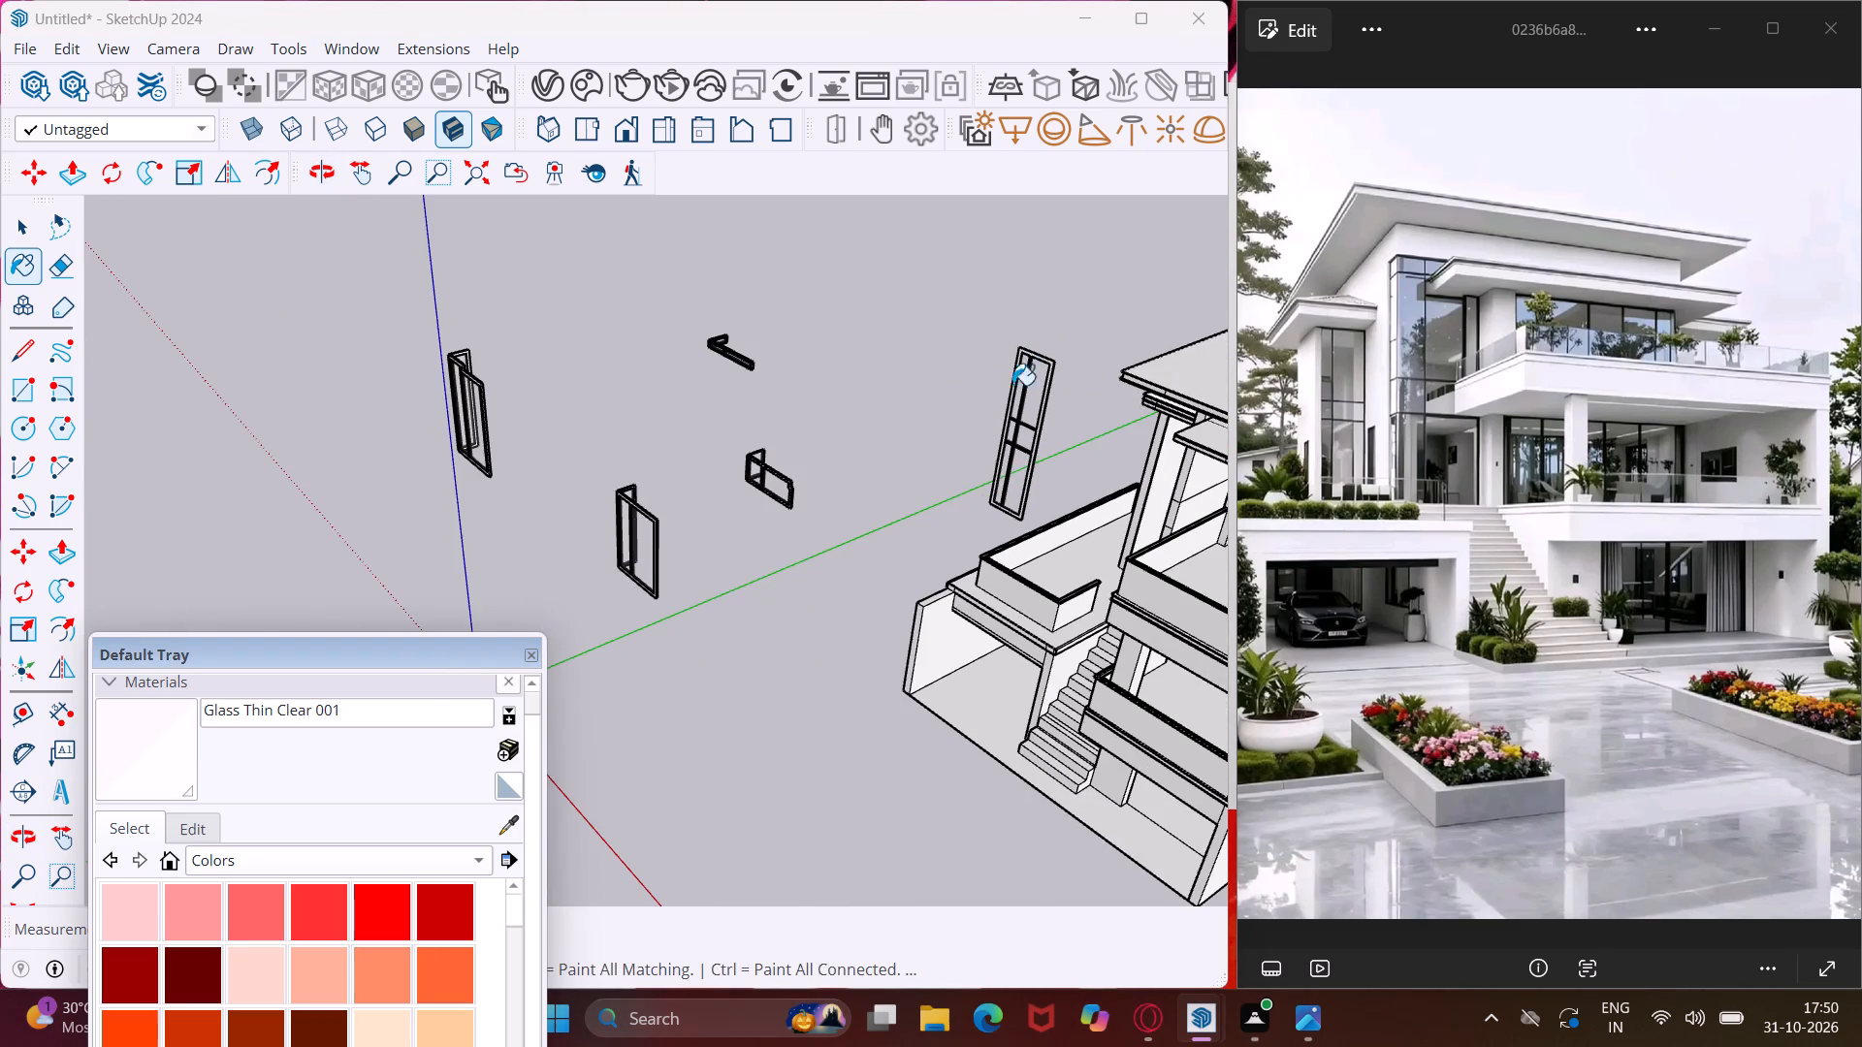
scroll(507, 478, down, 12)
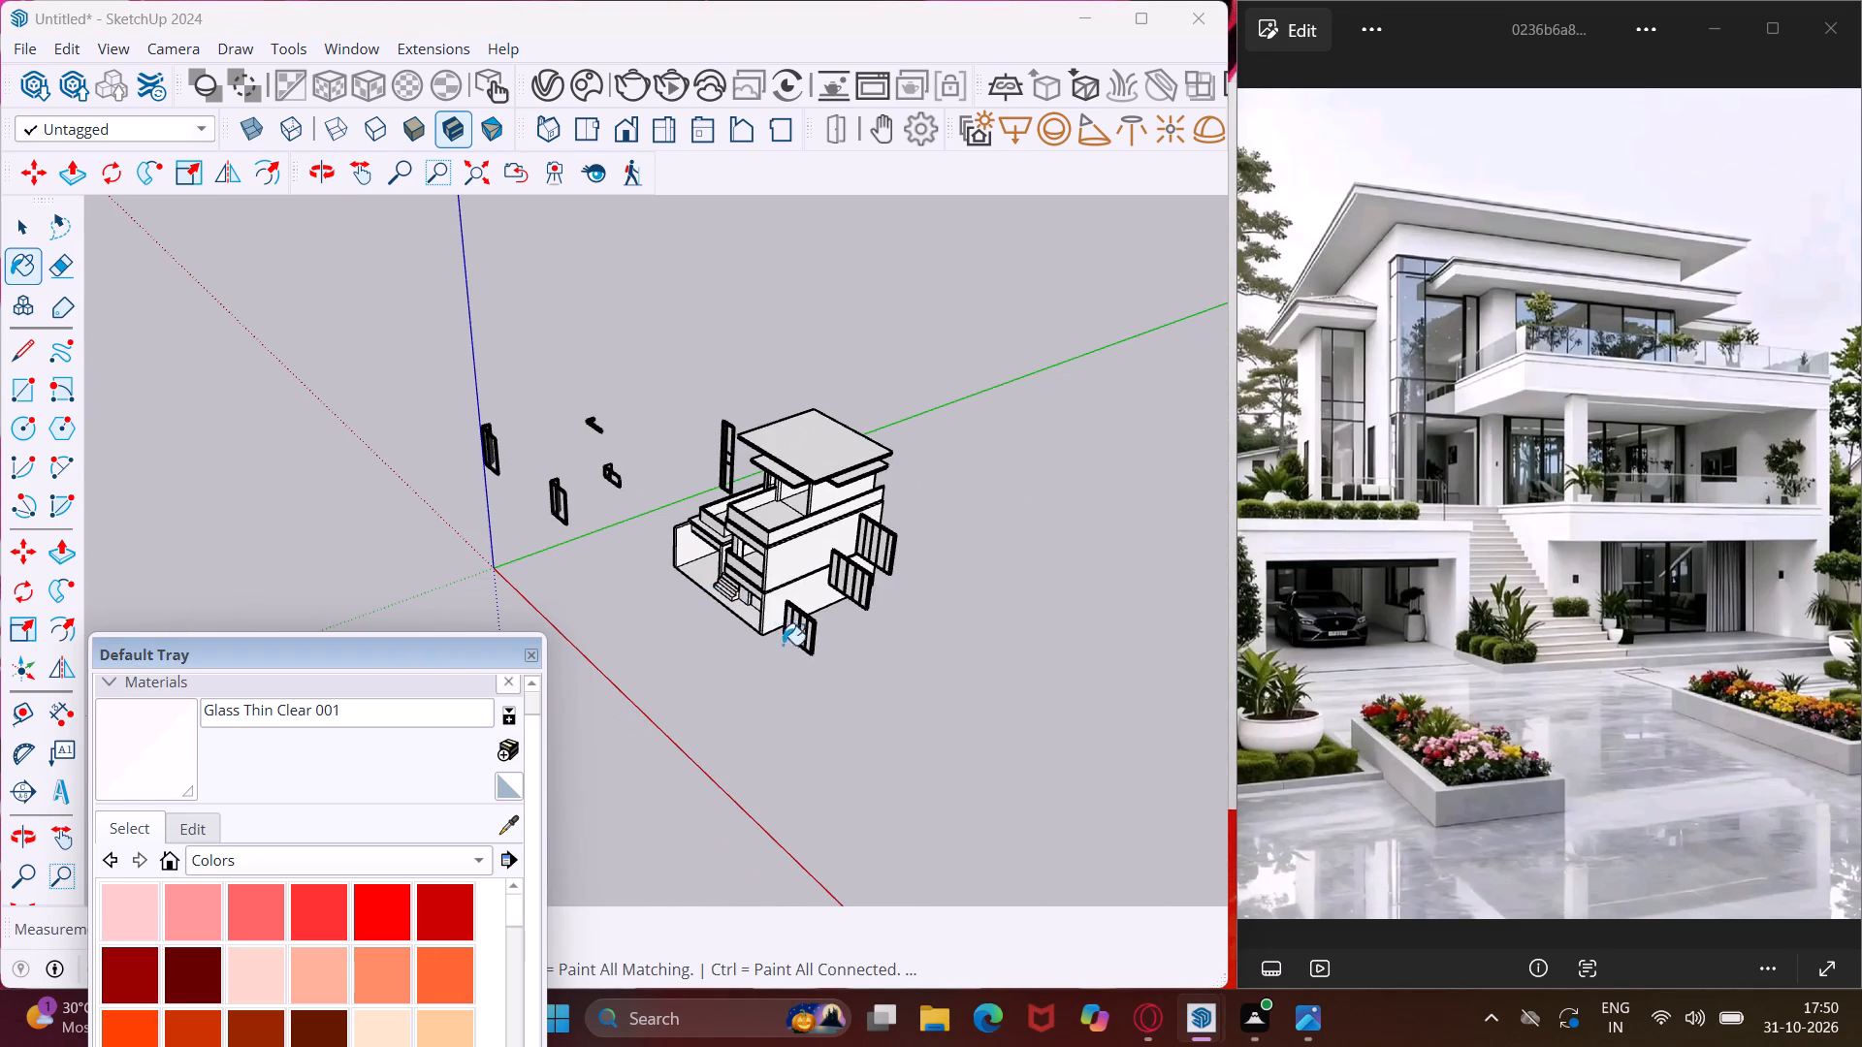
scroll(790, 648, up, 6)
scroll(790, 648, up, 19)
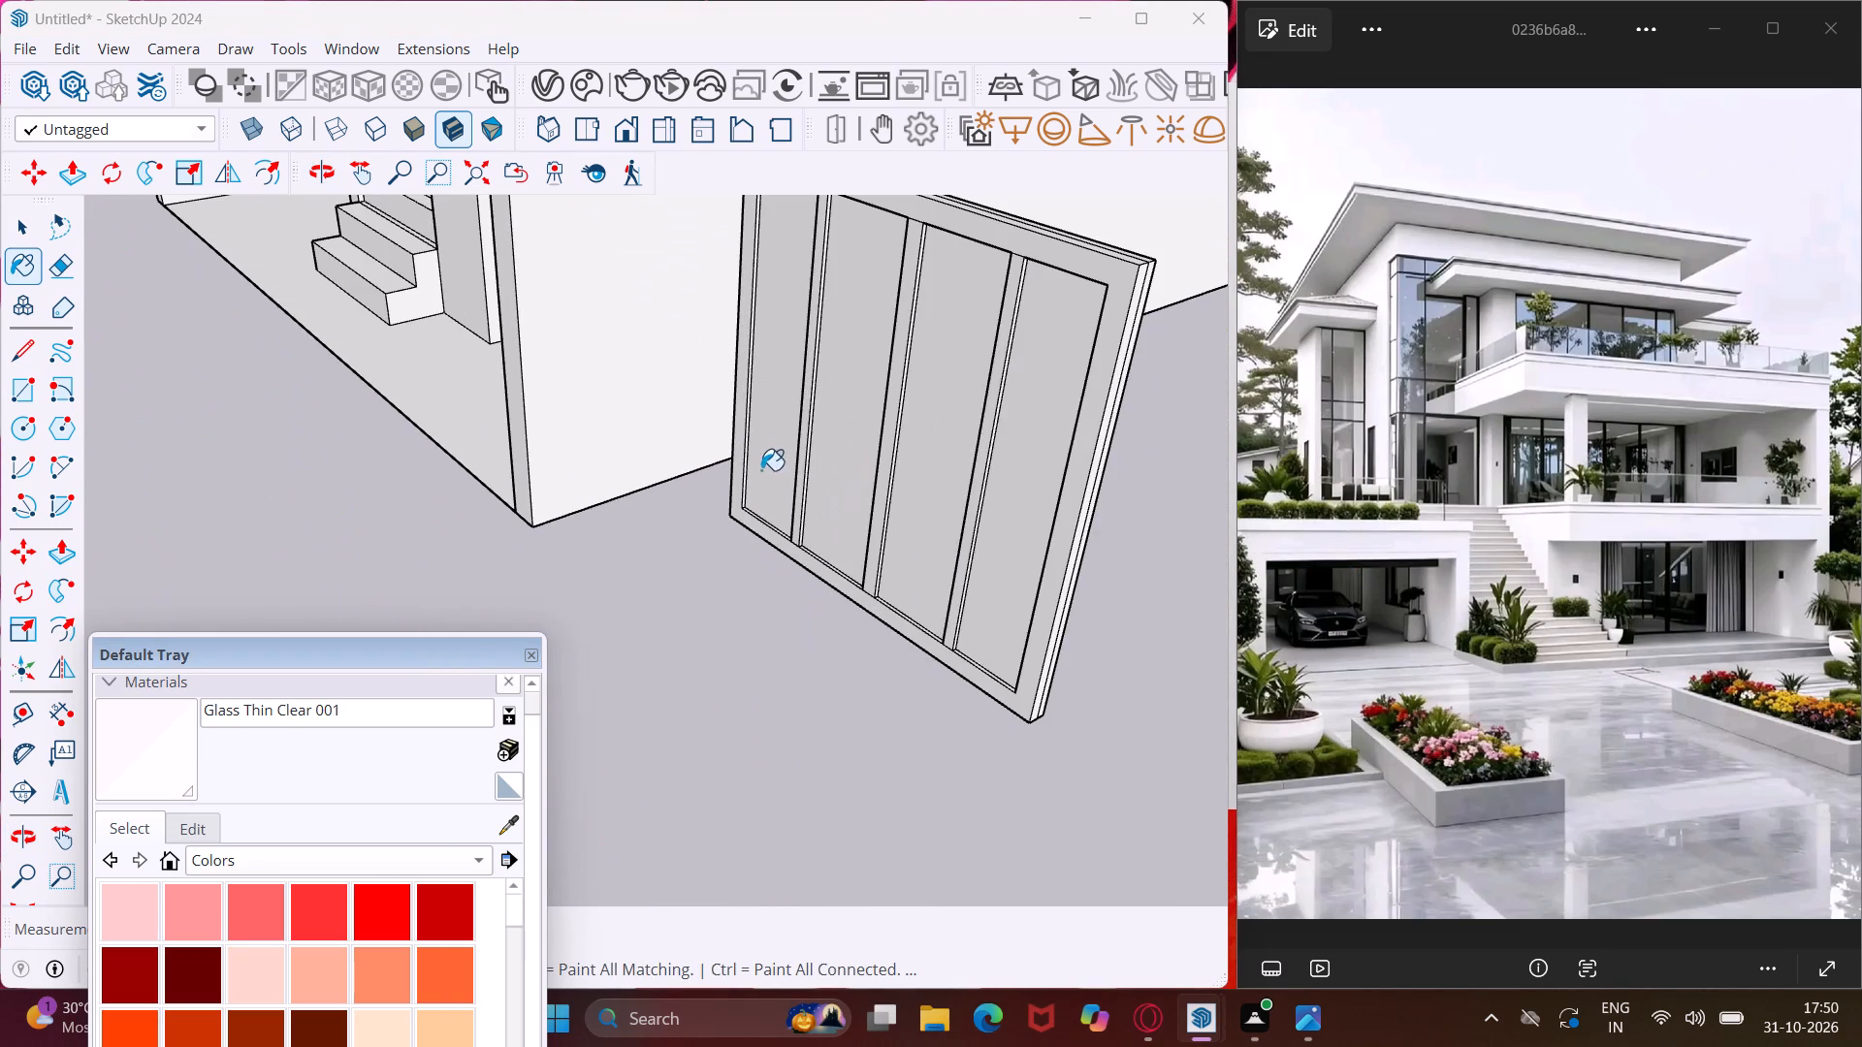
click(780, 411)
click(861, 421)
click(937, 432)
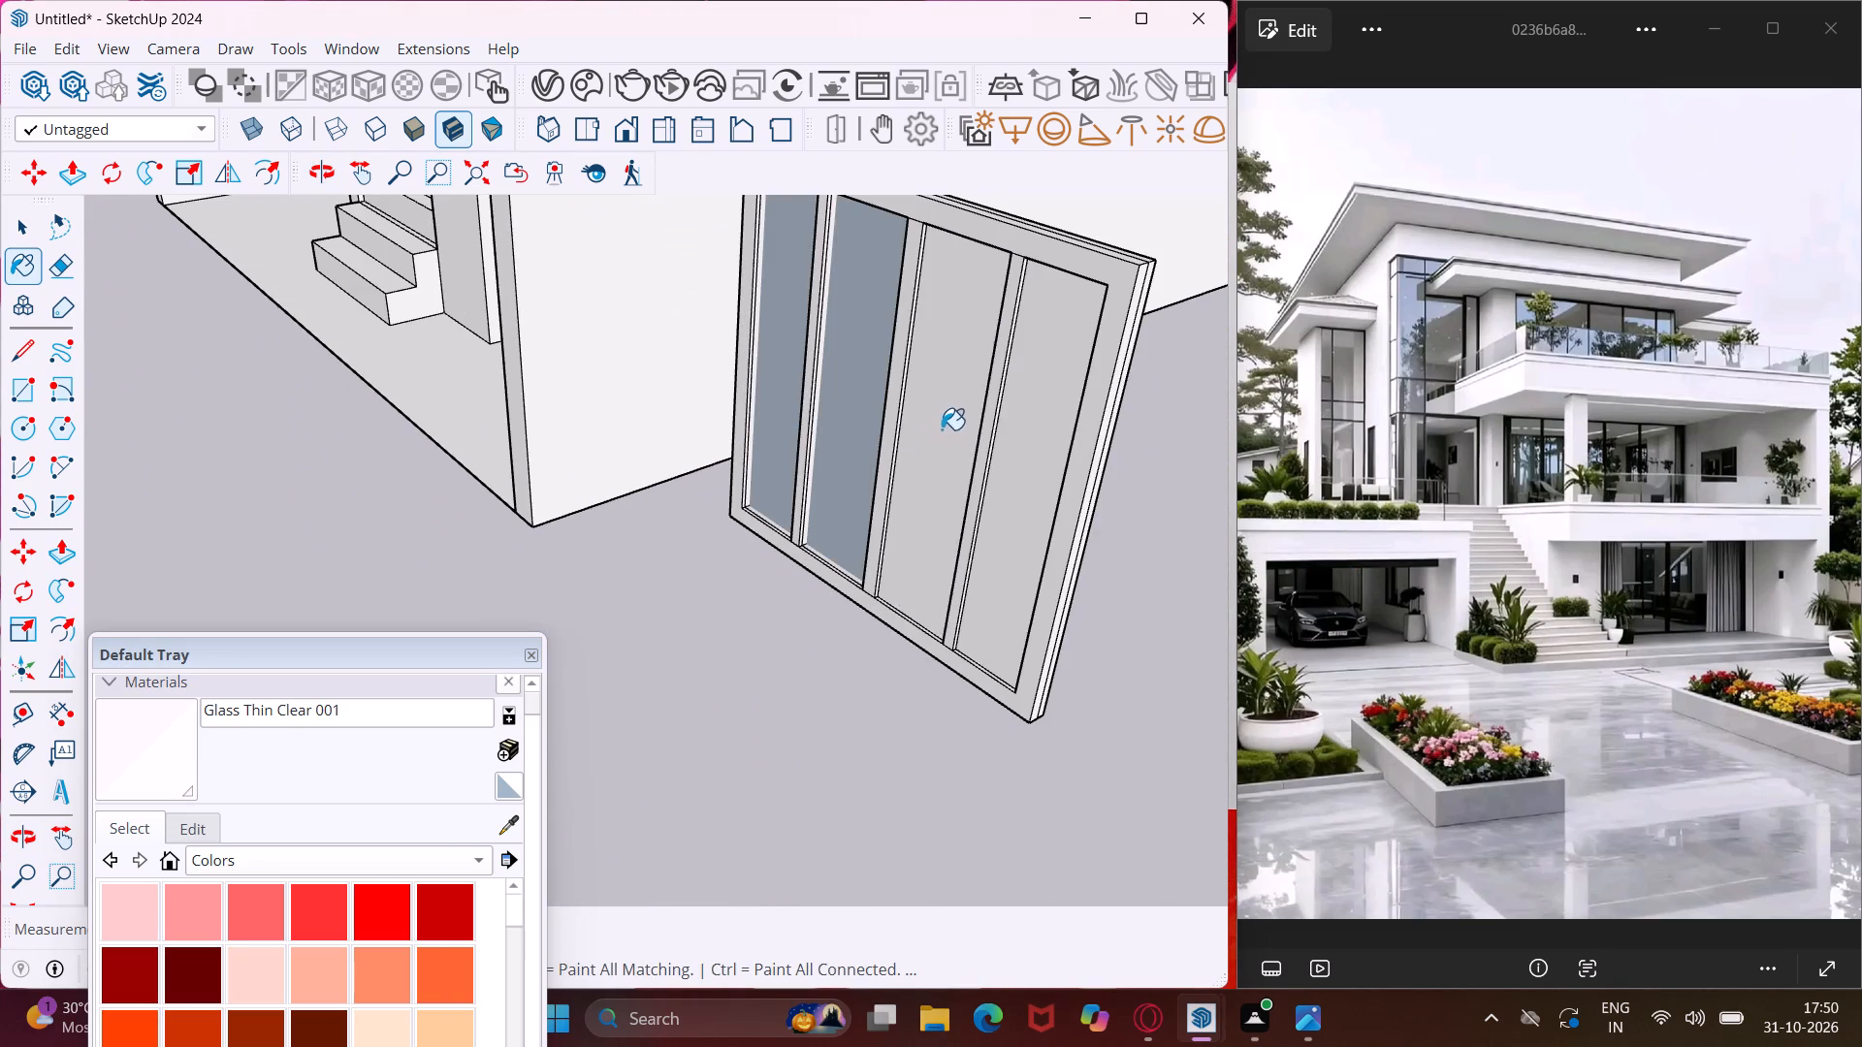
click(1034, 456)
middle_drag(1026, 458, 329, 442)
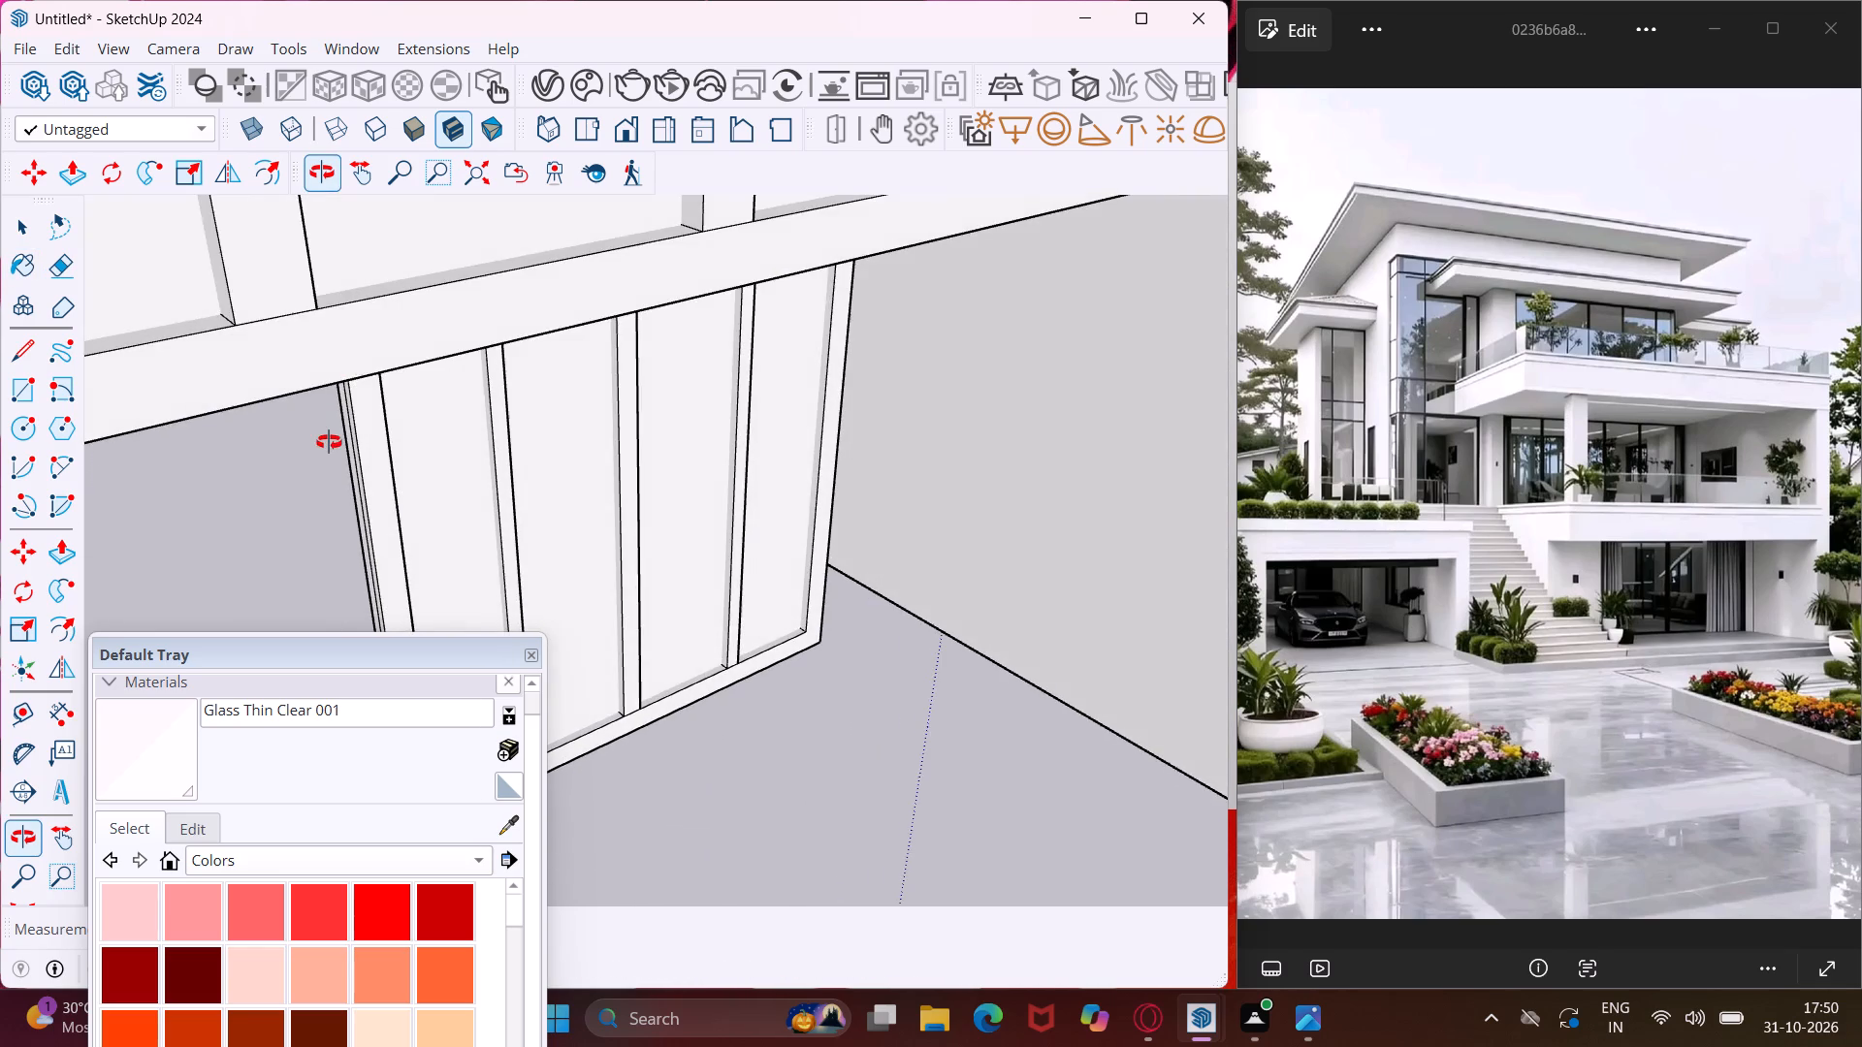
middle_drag(329, 442, 322, 408)
click(465, 446)
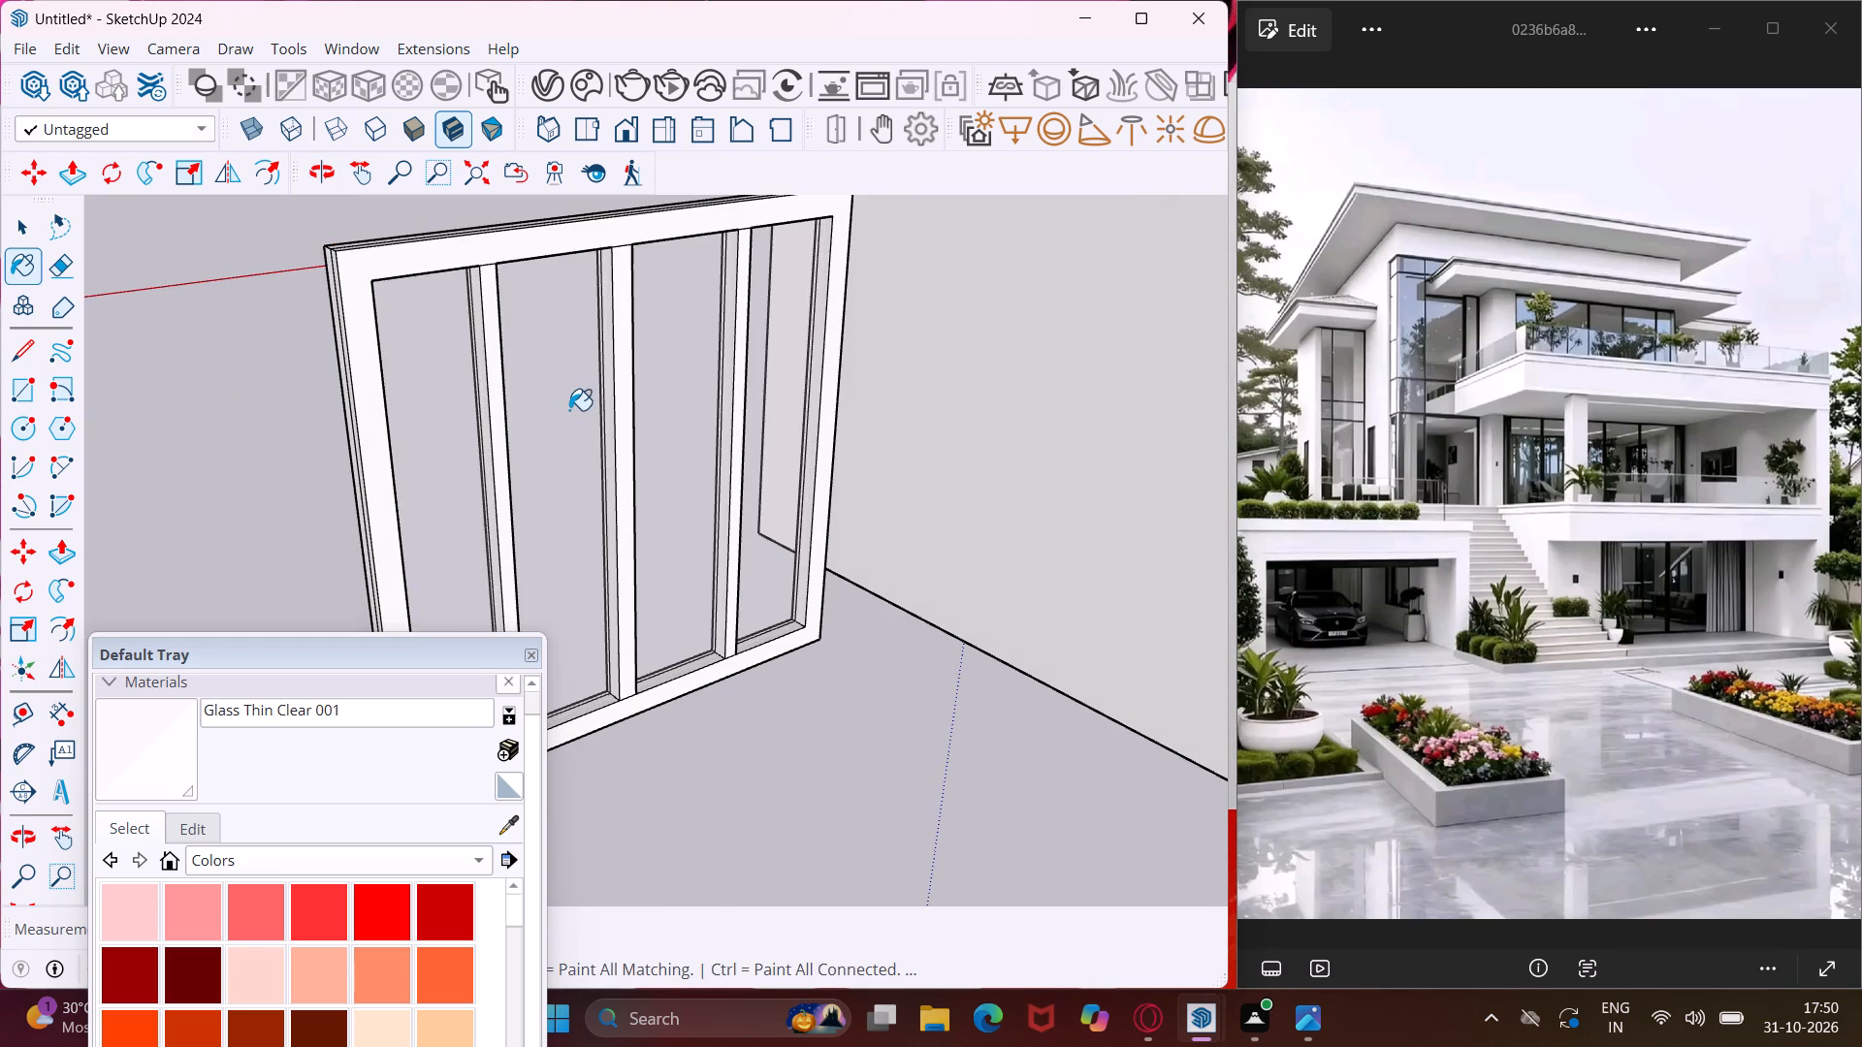
Paint both faces of the glazing in the middle five-pane side window frame with Glass Thin Clear 001.
scroll(565, 410, down, 13)
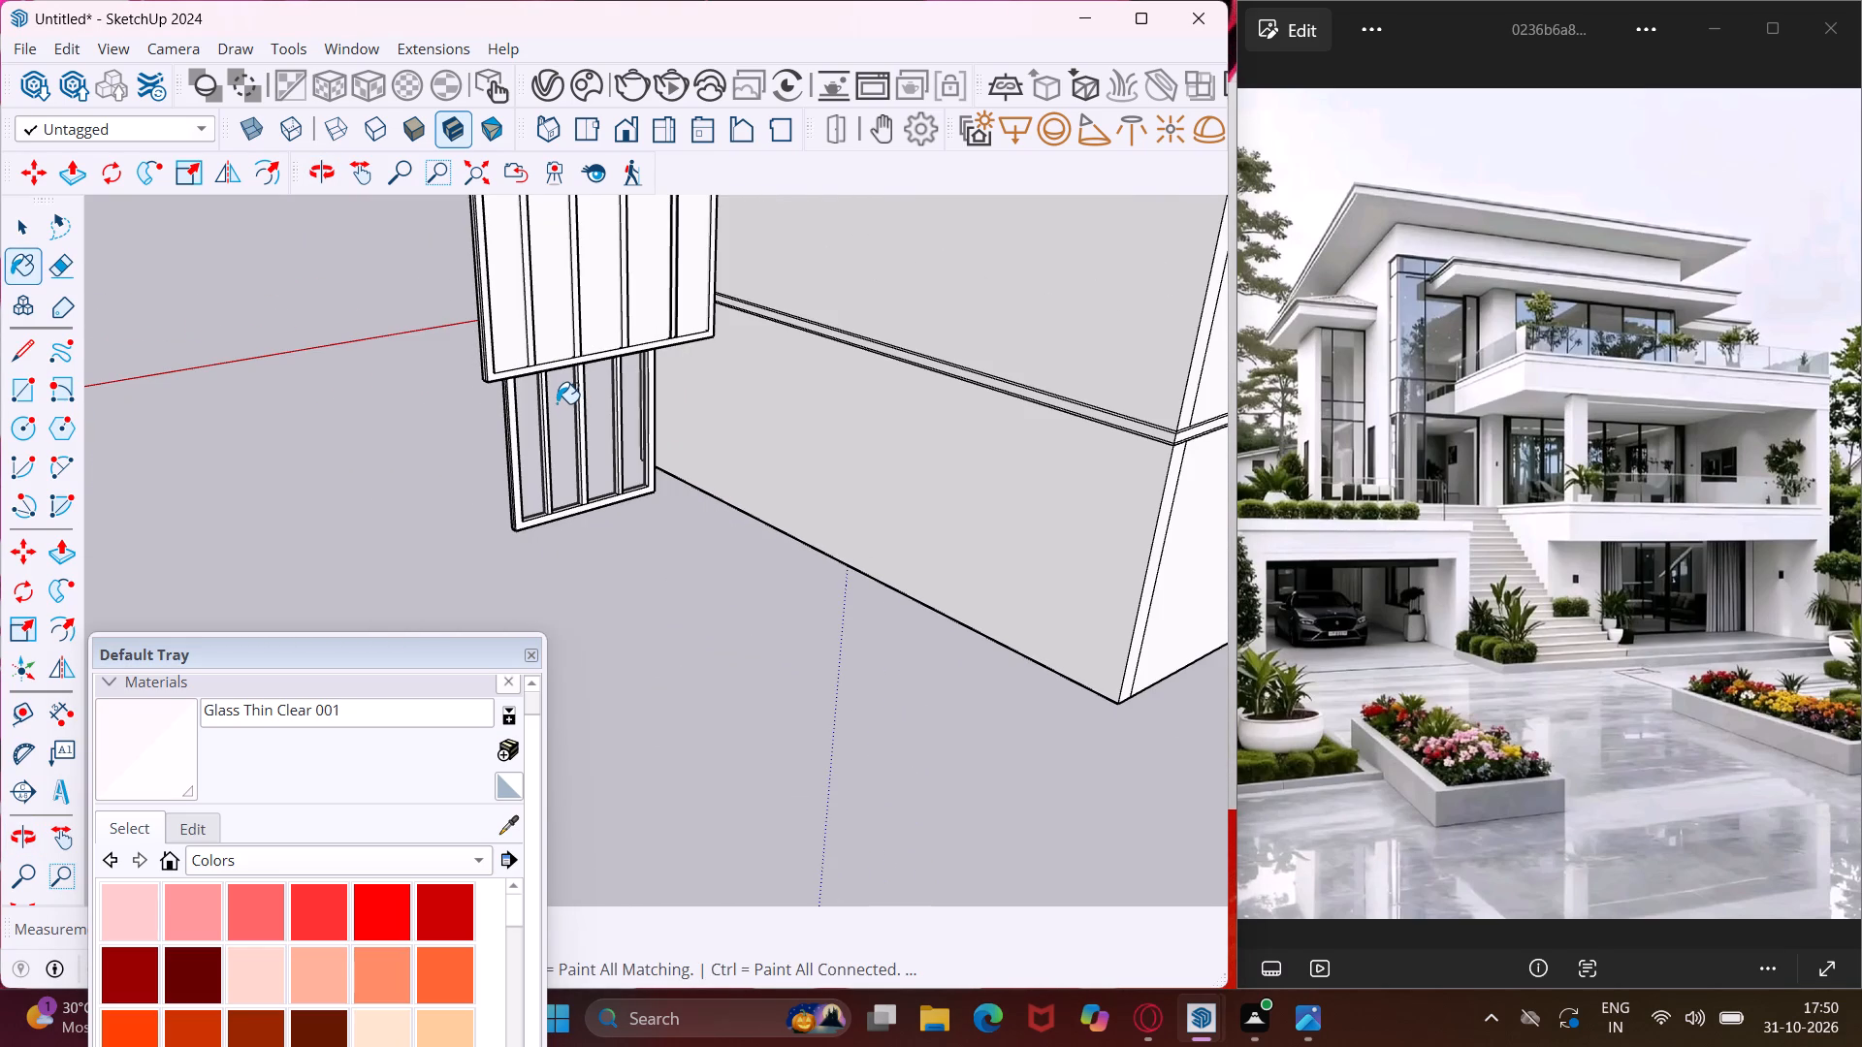
scroll(557, 403, down, 2)
scroll(533, 306, up, 7)
click(514, 281)
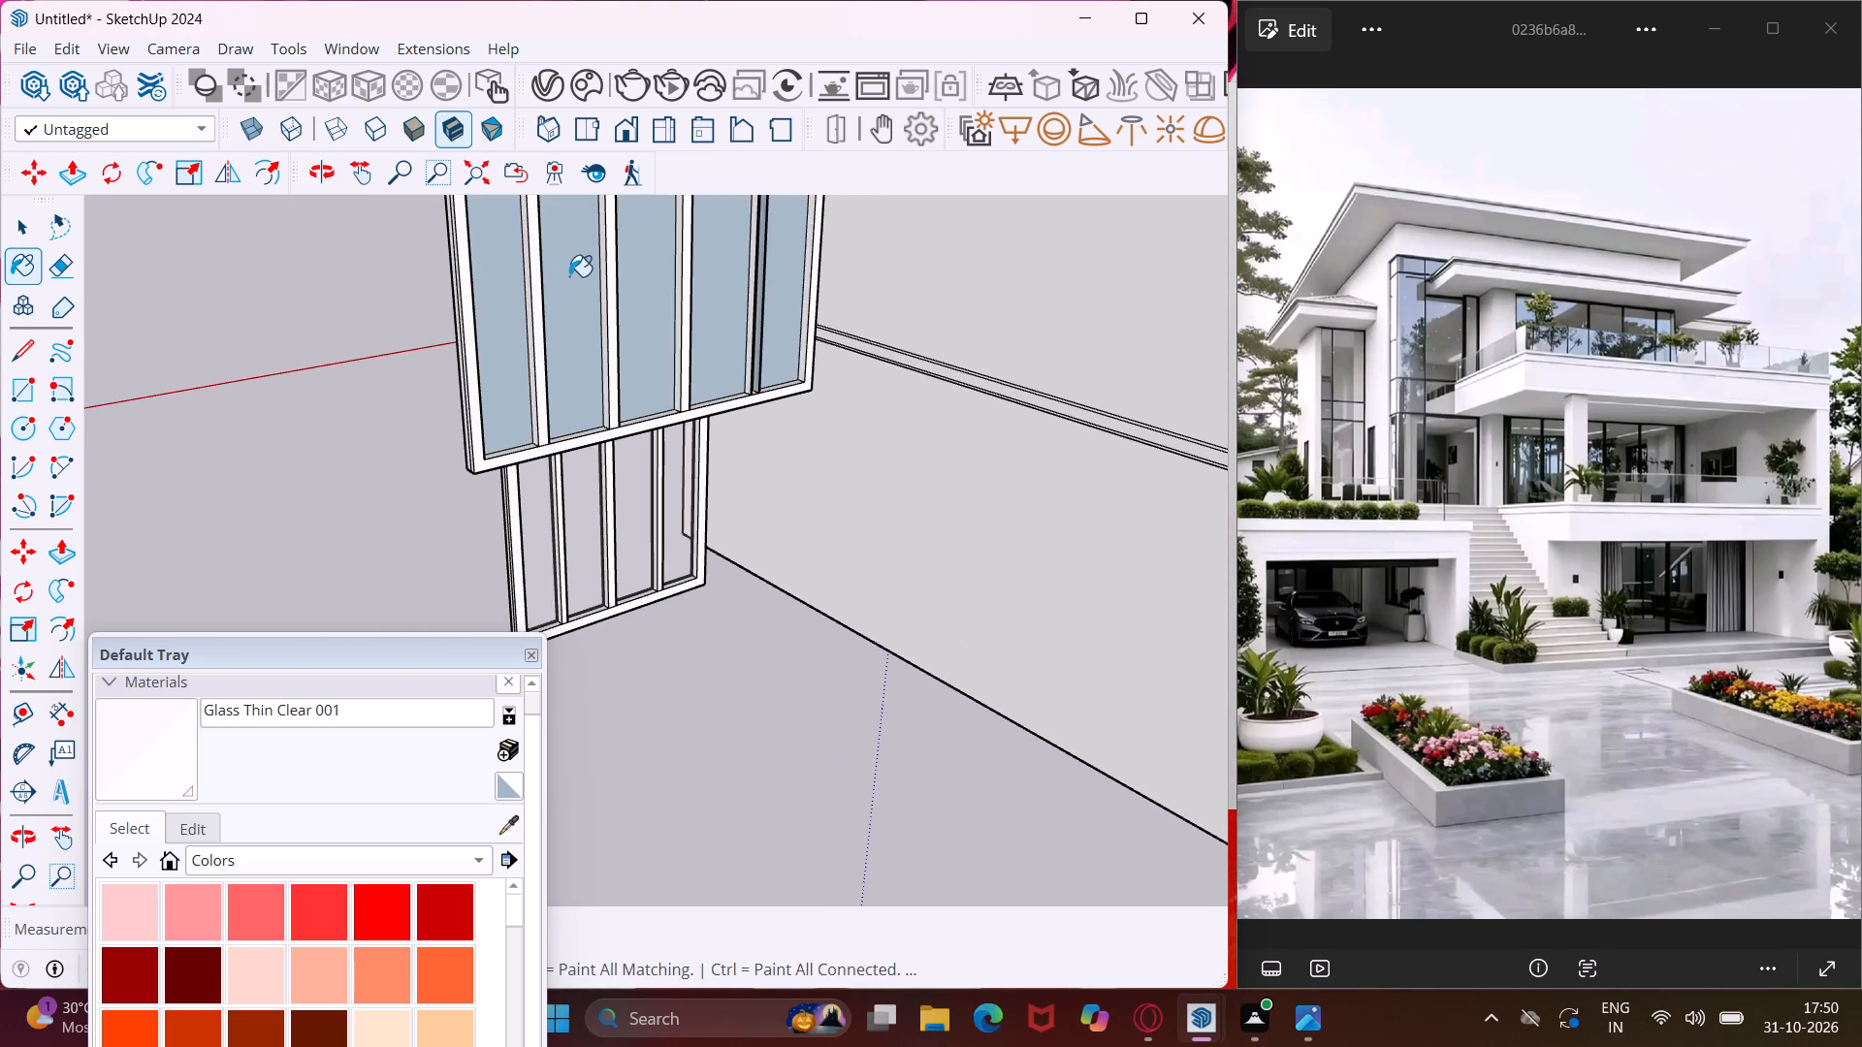
middle_drag(564, 322, 1074, 485)
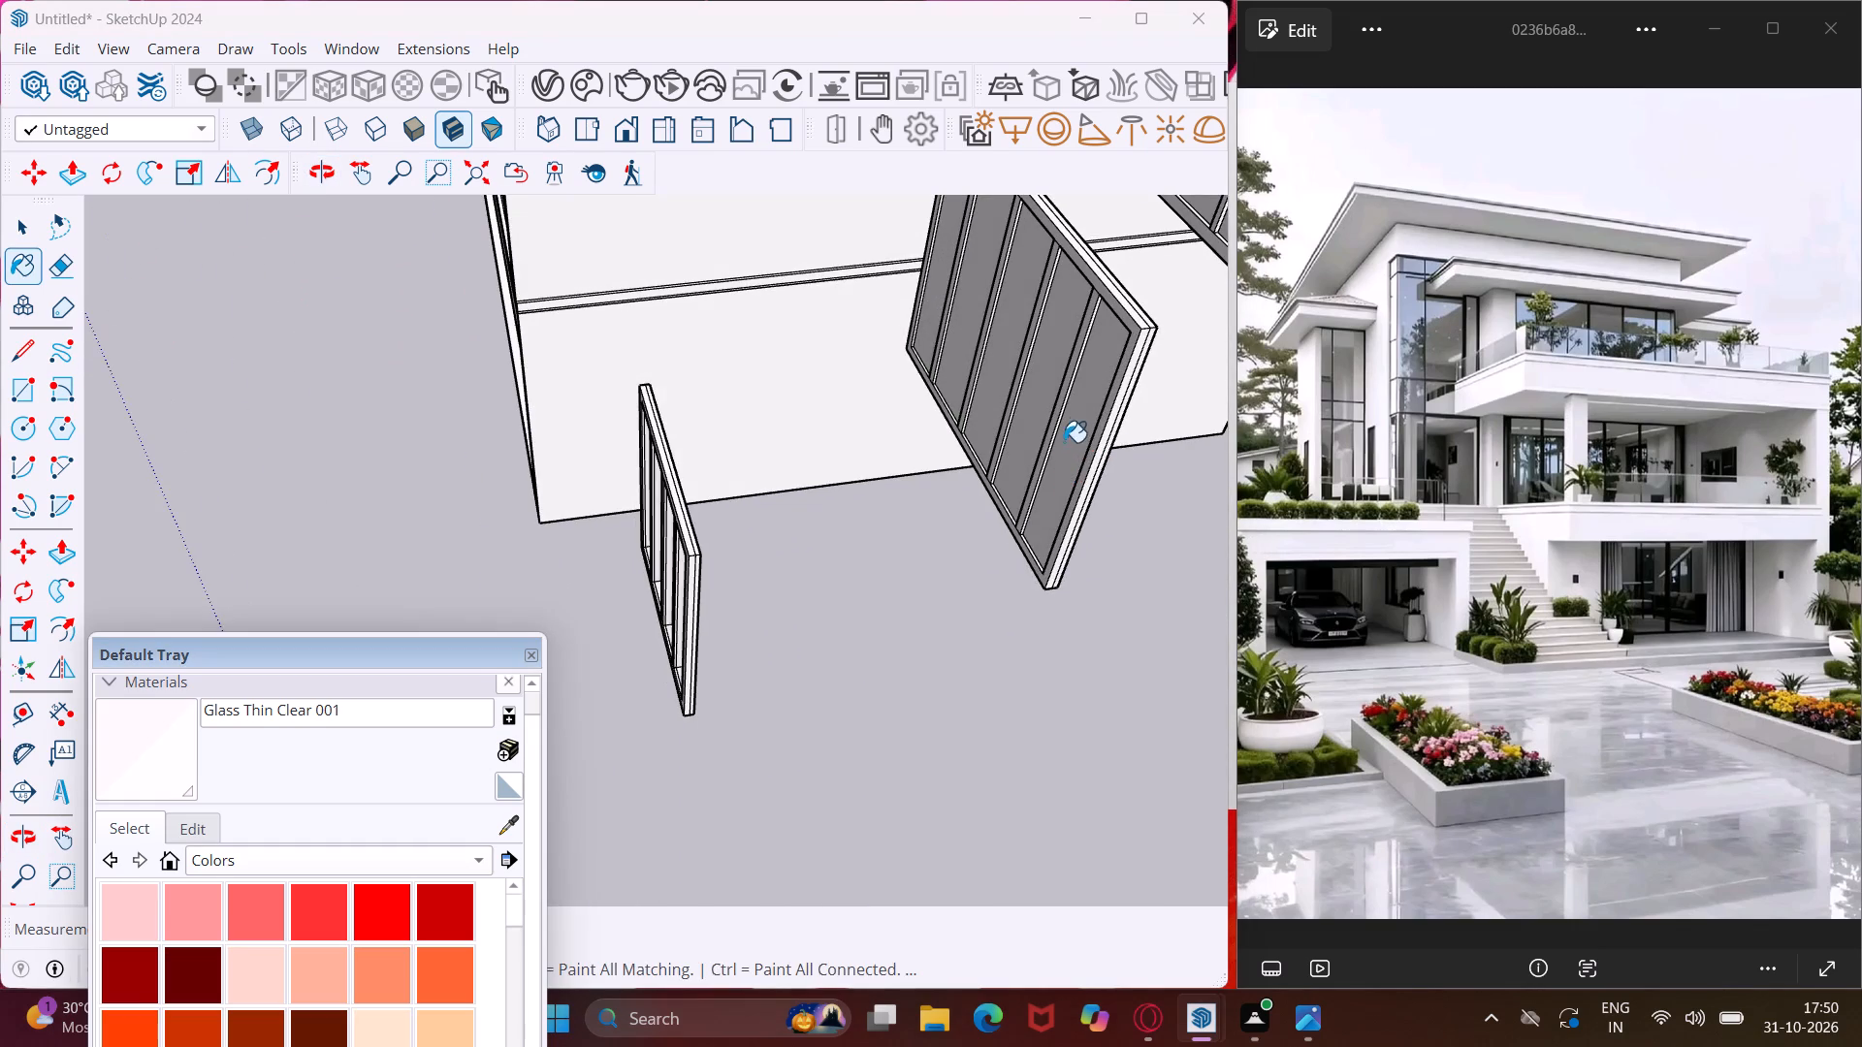
scroll(1076, 412, up, 3)
click(1083, 400)
click(1043, 359)
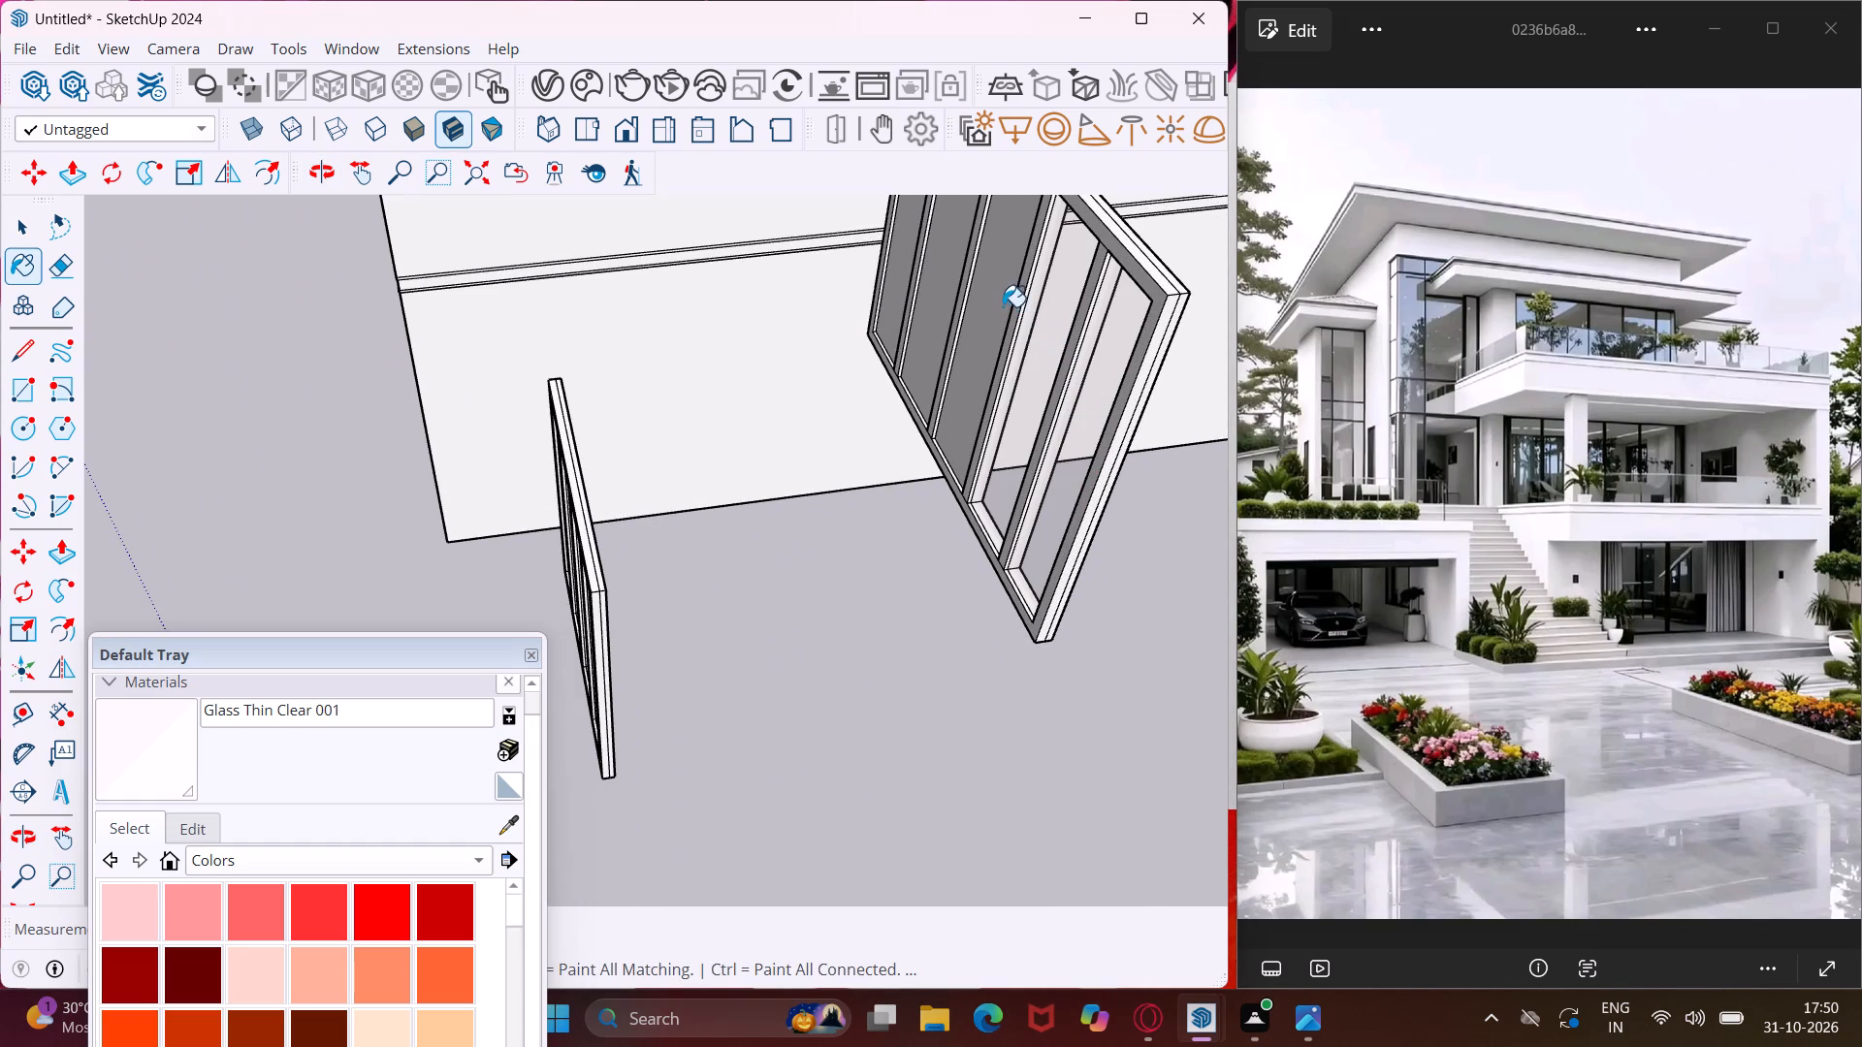
click(997, 297)
click(944, 270)
click(896, 237)
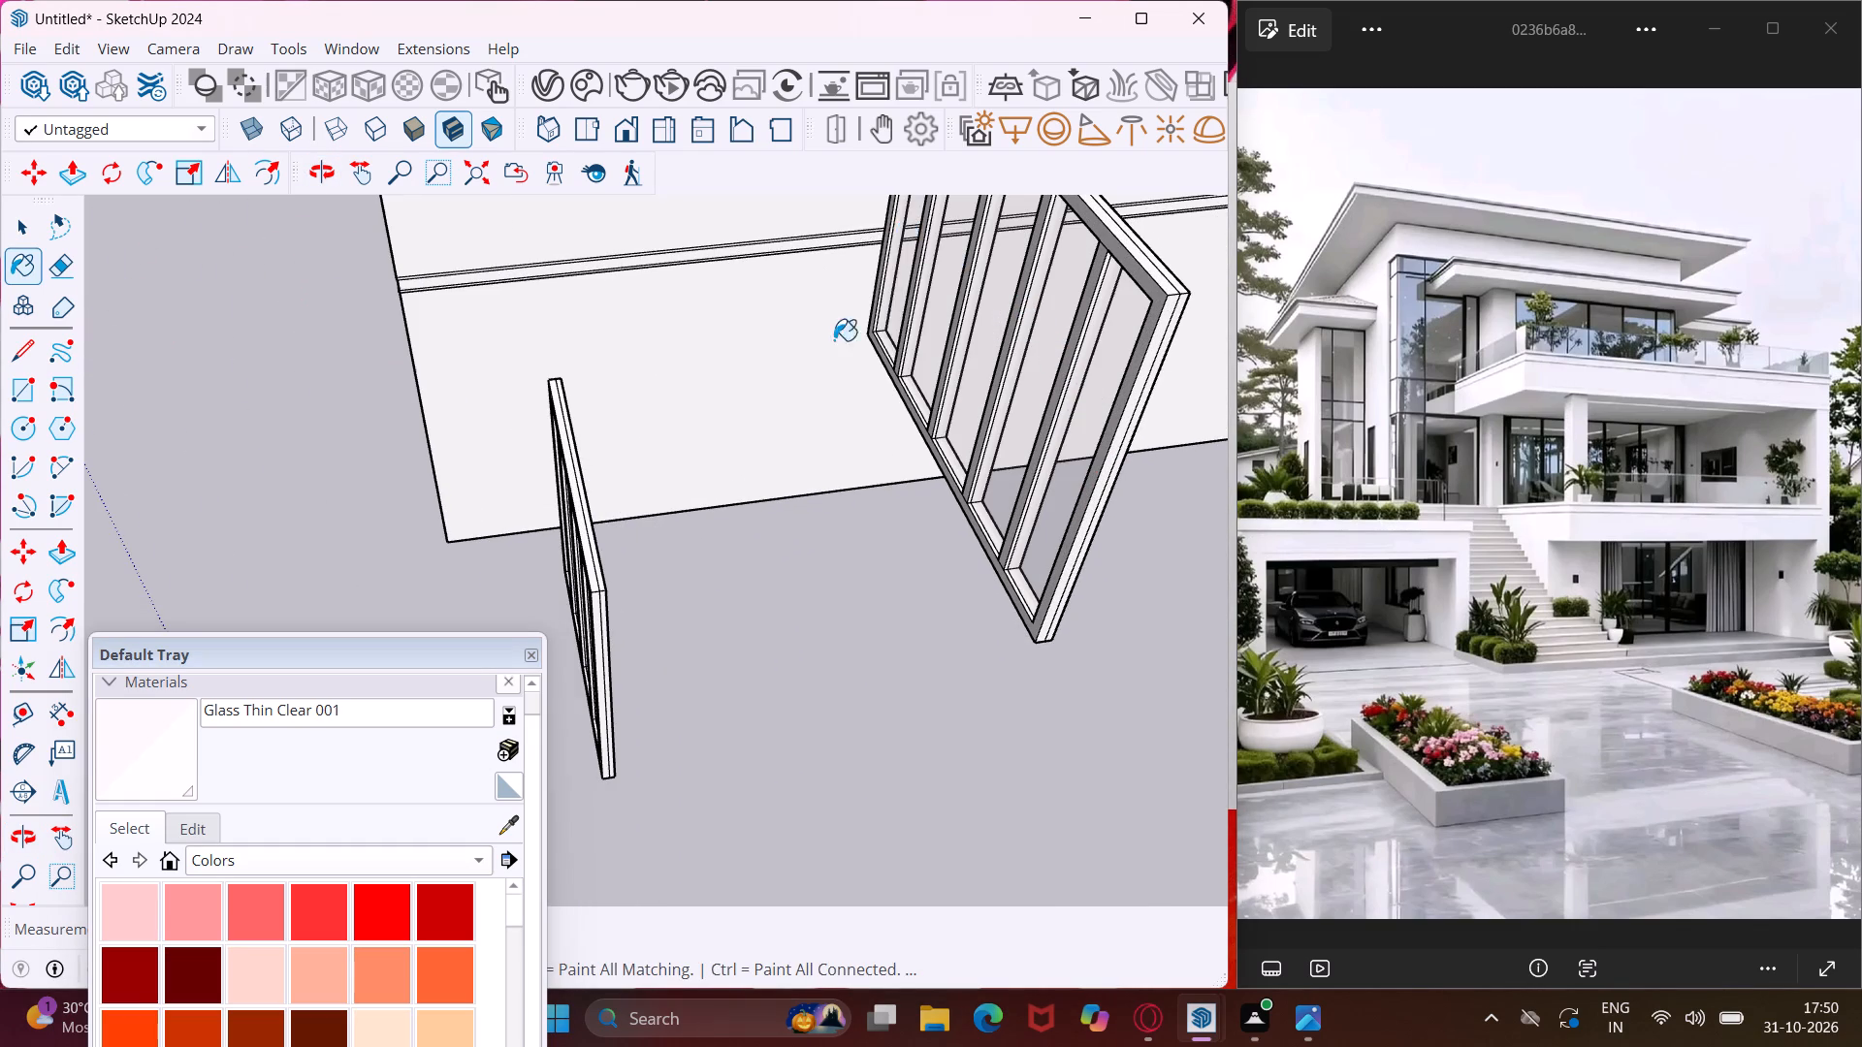
Paint the five panes and the reverse face of the rearmost, tallest side window frame with Glass Thin Clear 001.
scroll(701, 438, down, 10)
scroll(821, 271, up, 5)
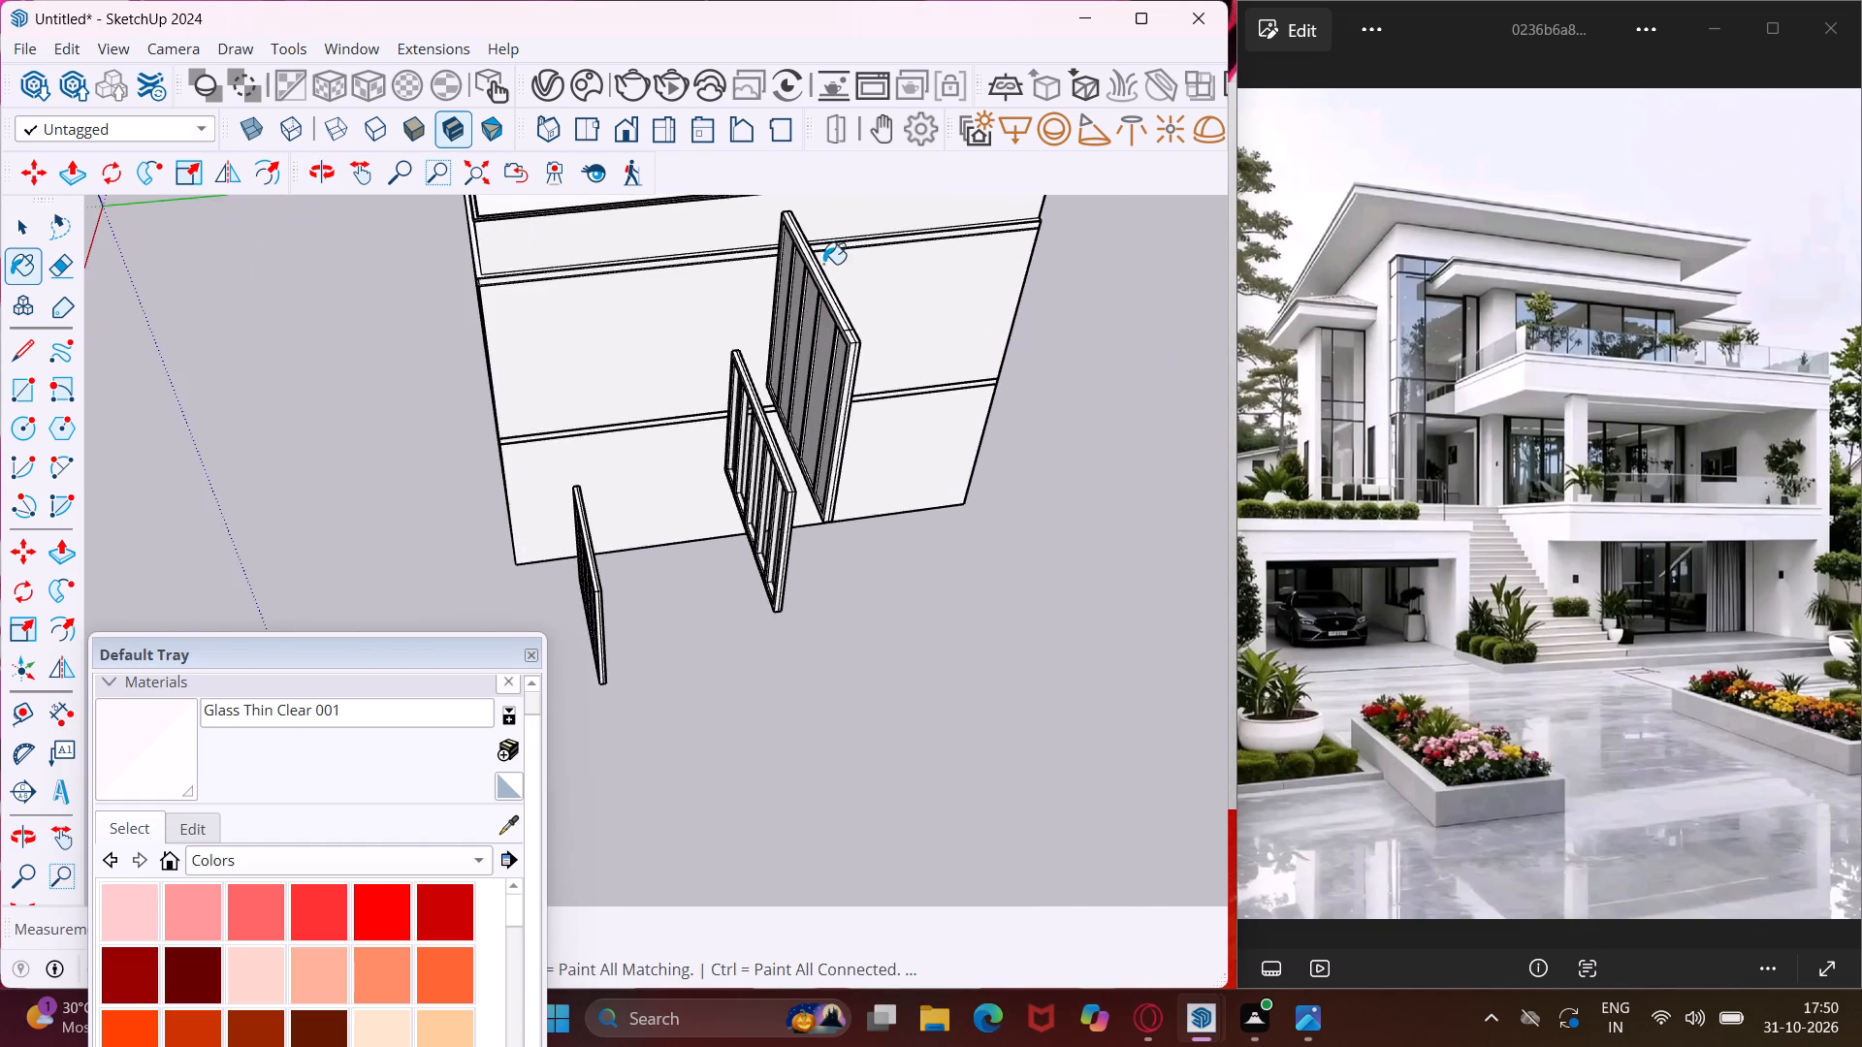
scroll(823, 323, up, 10)
click(828, 361)
middle_drag(829, 357, 950, 357)
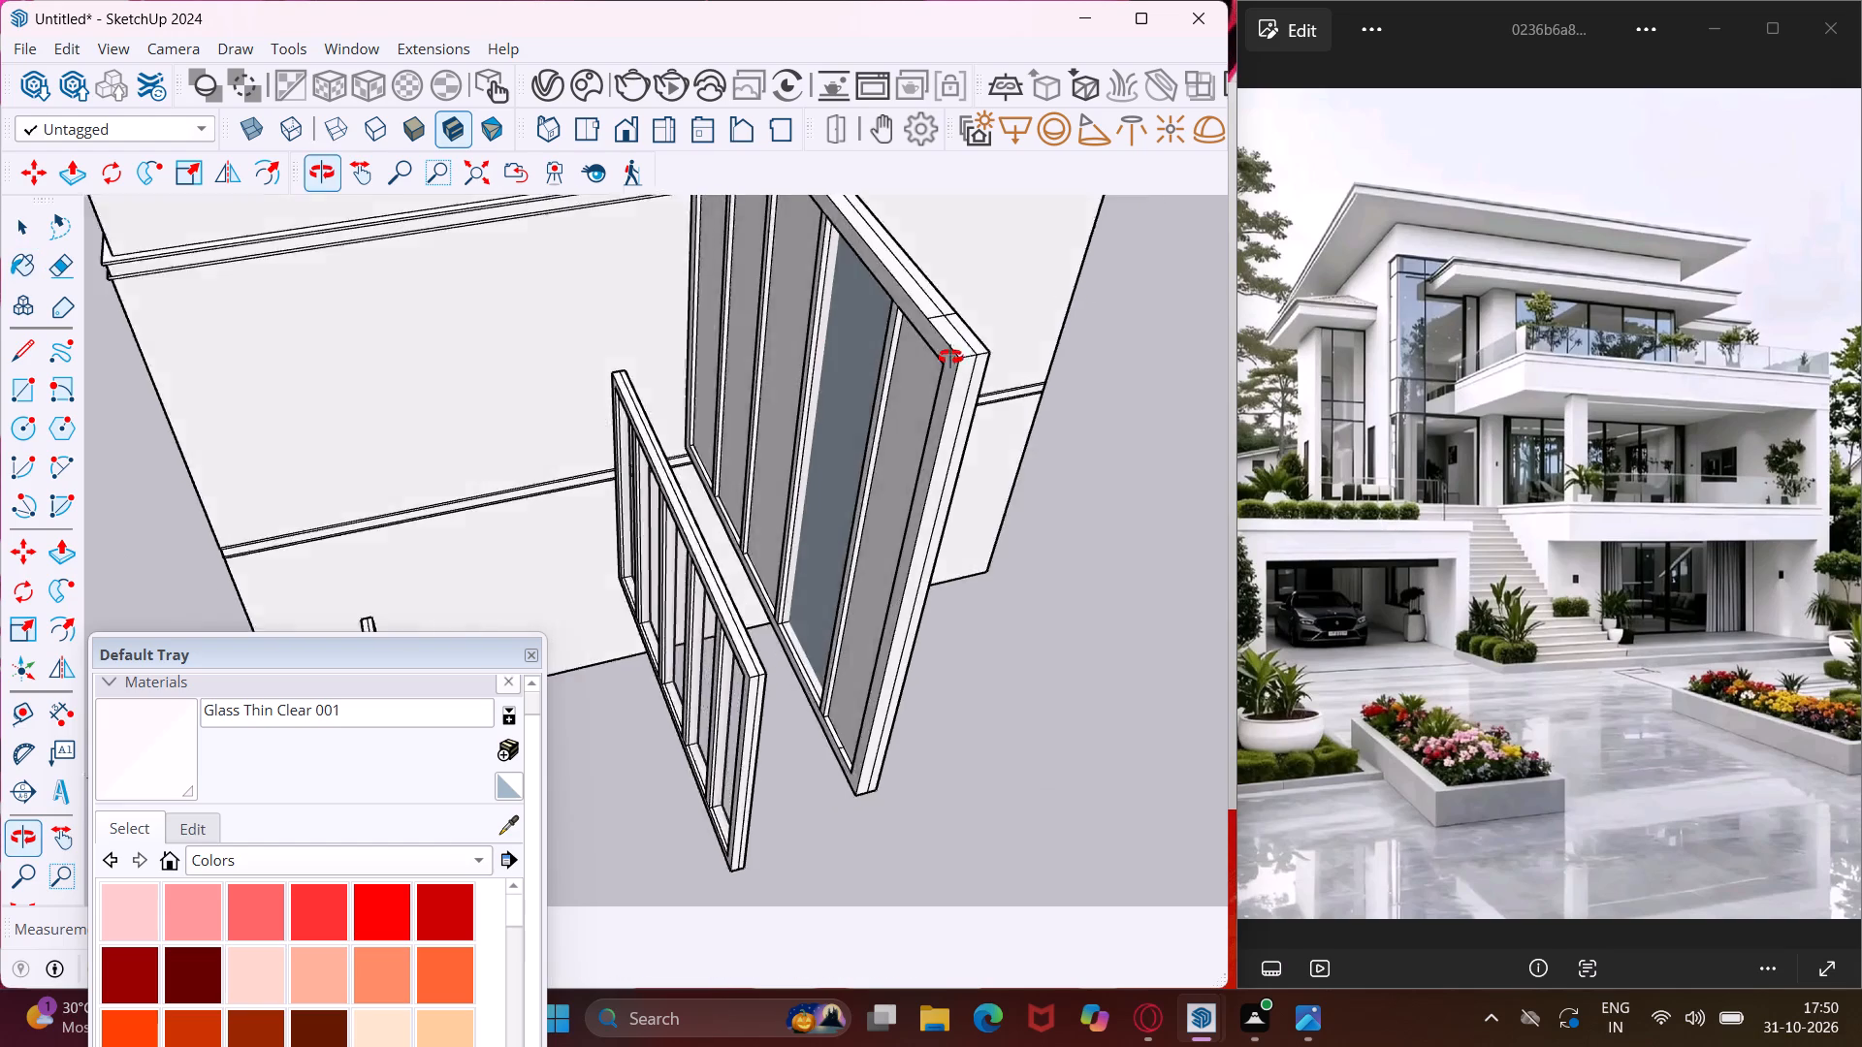
middle_drag(950, 357, 1084, 363)
click(985, 317)
click(764, 312)
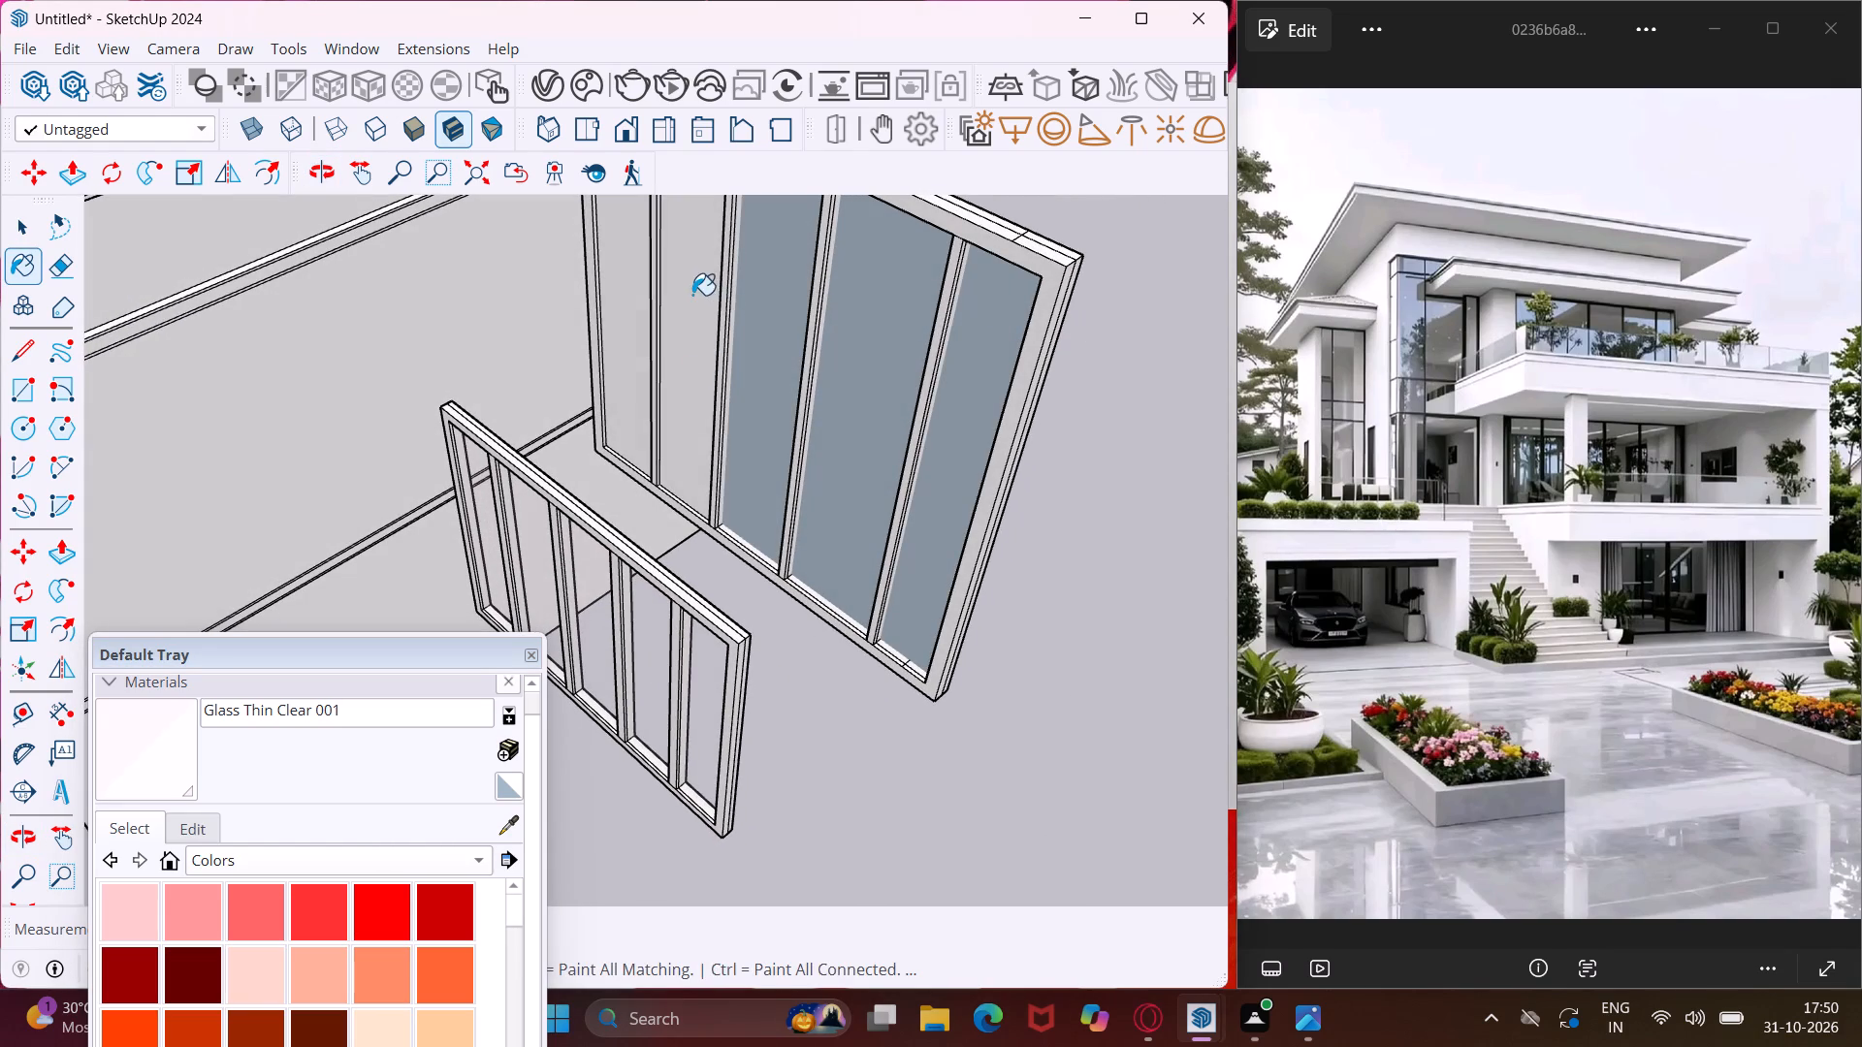
click(692, 295)
click(633, 265)
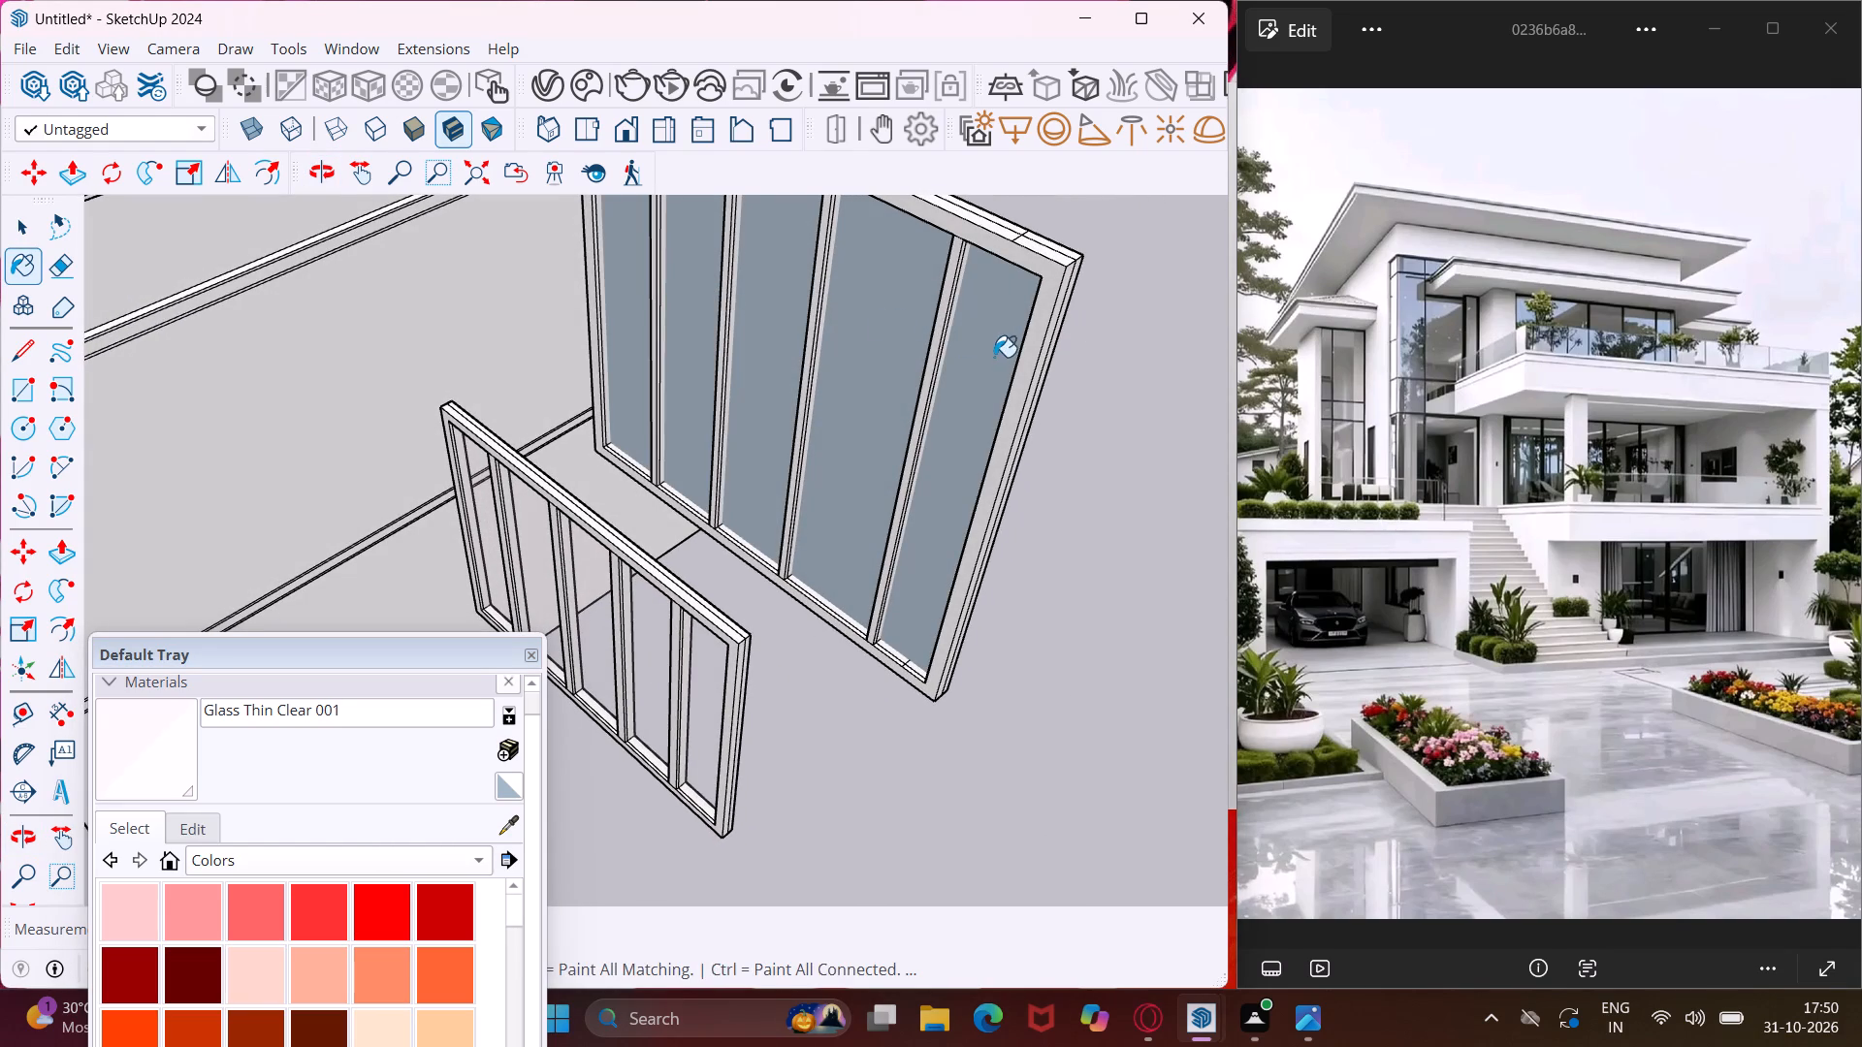
middle_drag(994, 357, 295, 385)
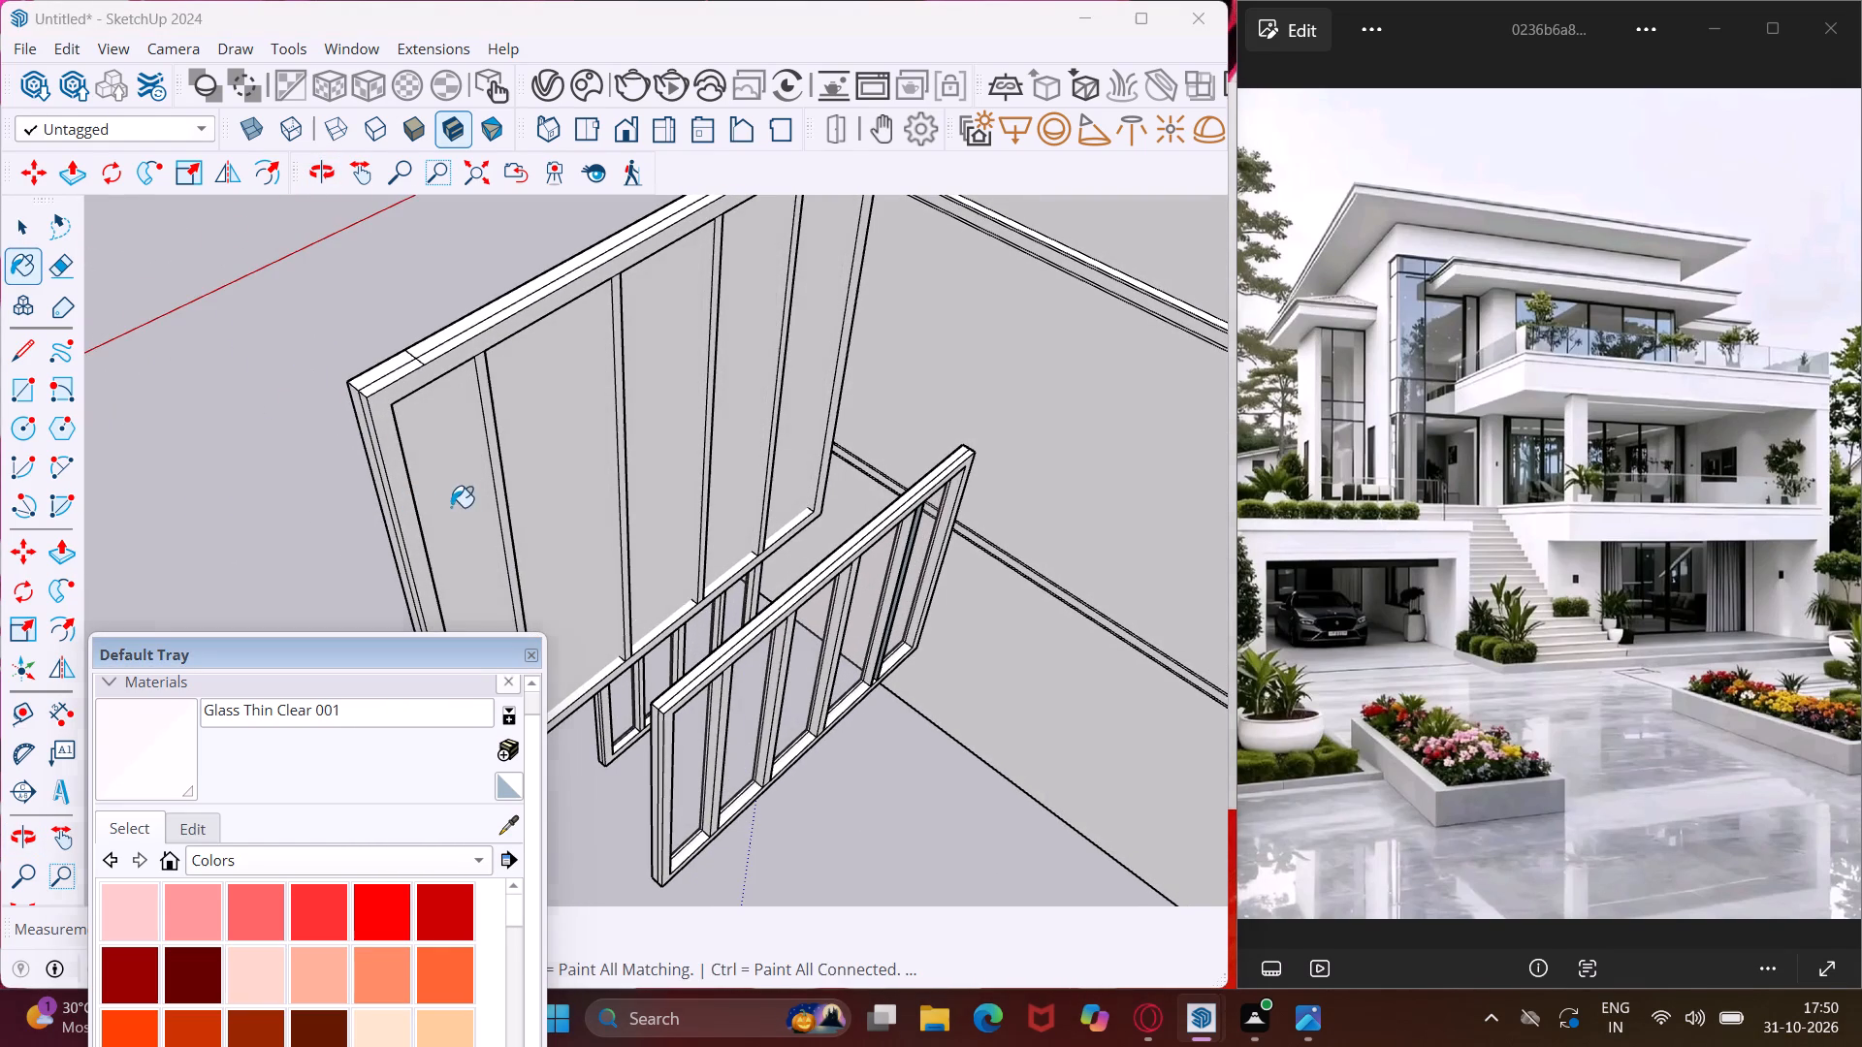
click(451, 507)
scroll(564, 443, down, 13)
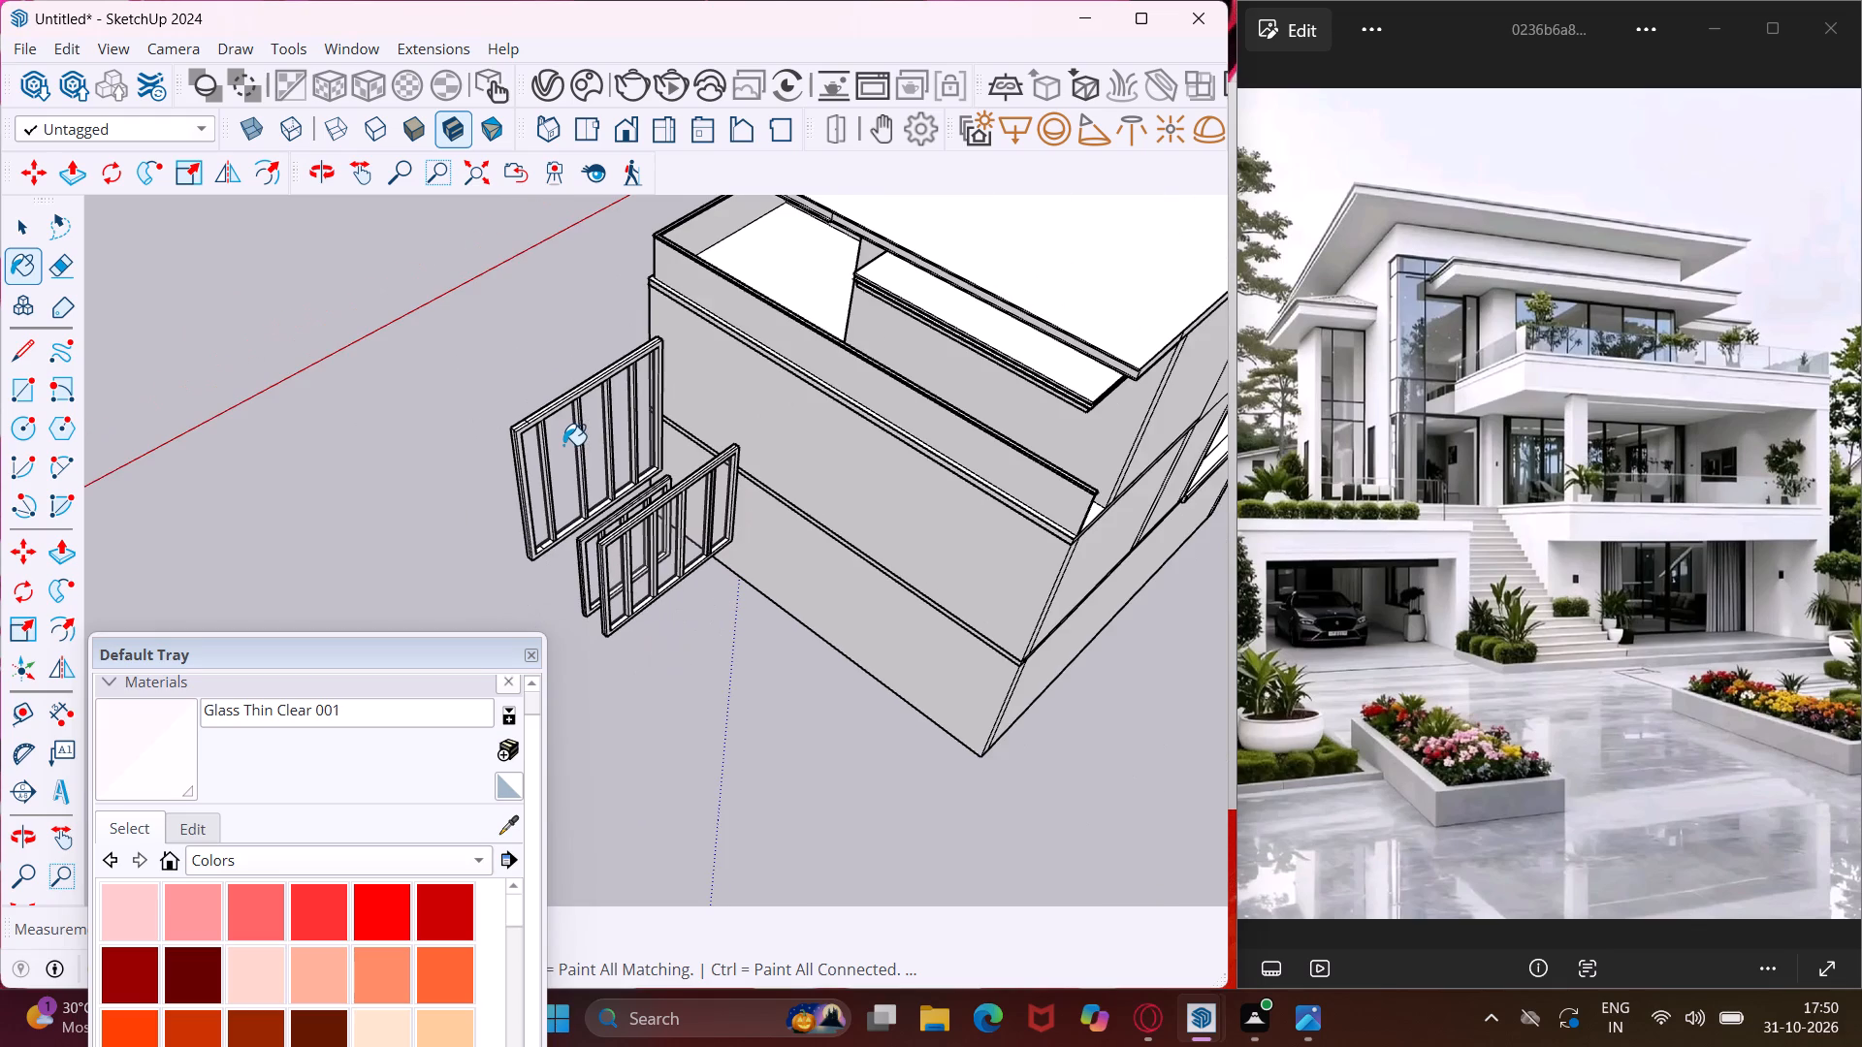
middle_drag(532, 480, 1323, 431)
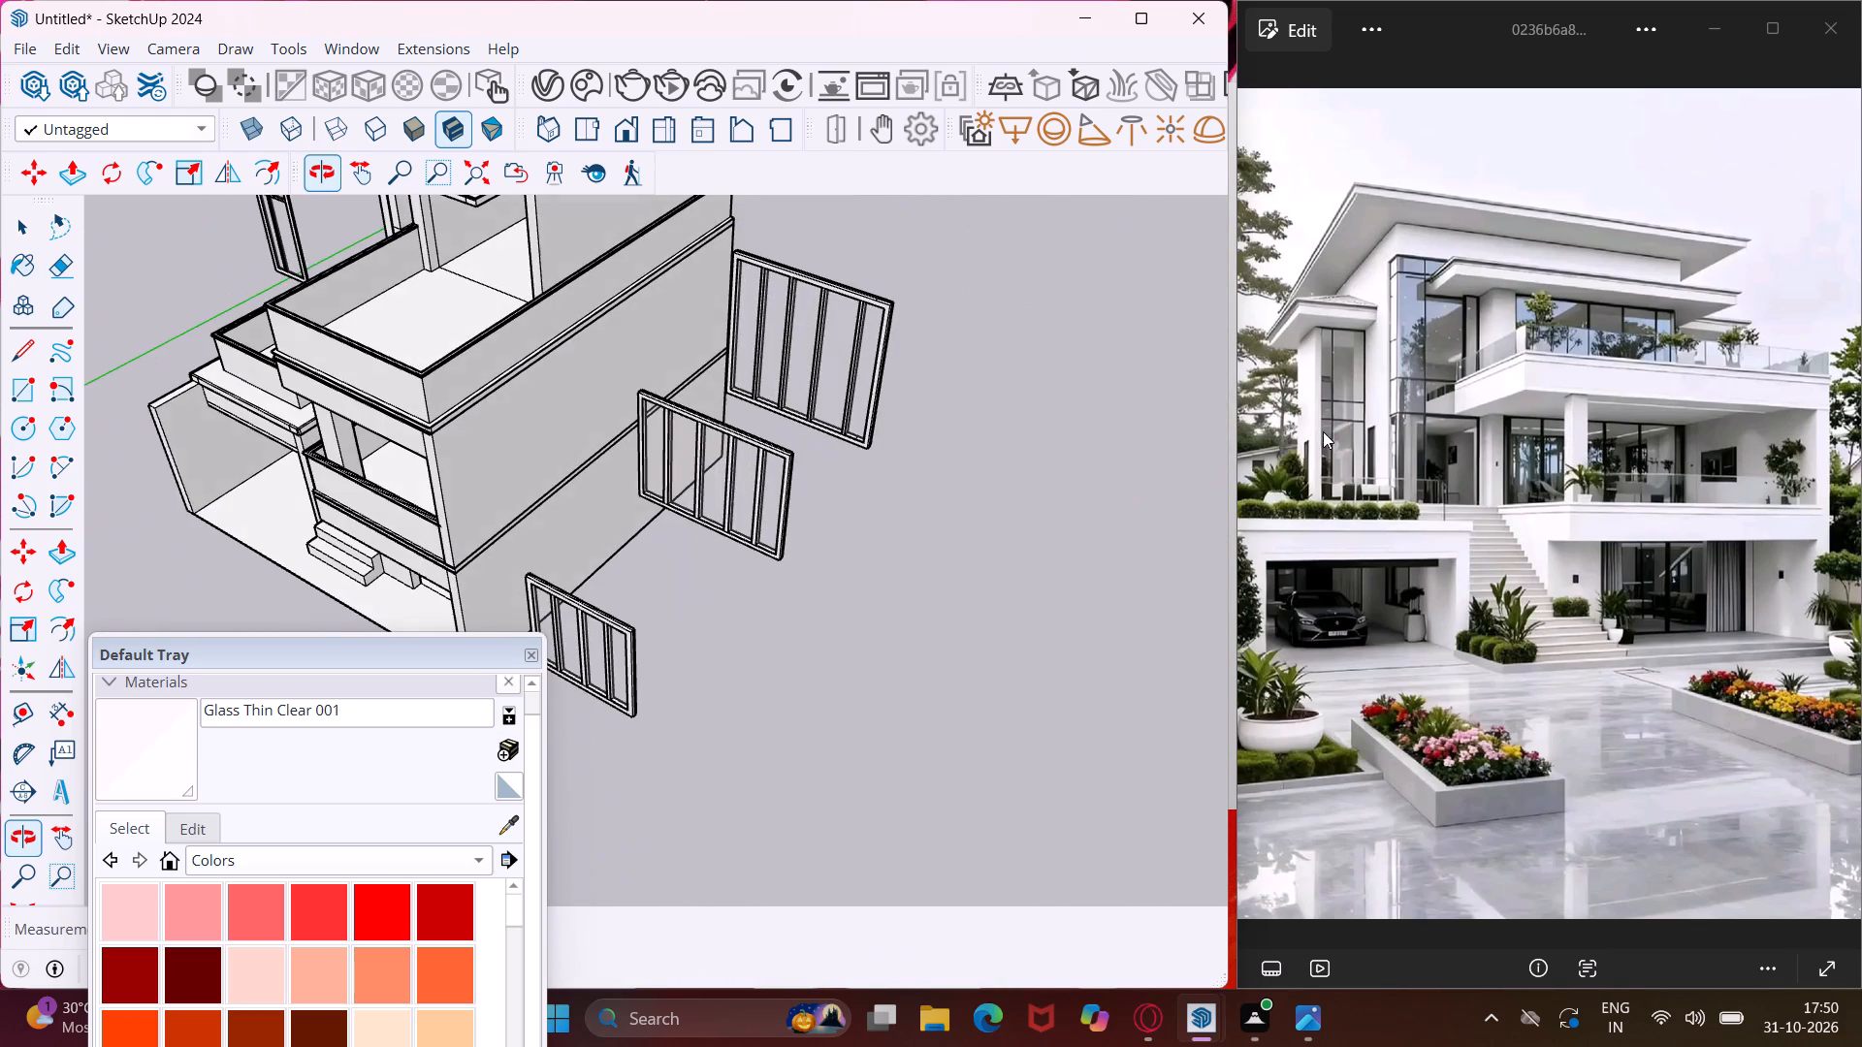
middle_drag(1323, 431, 1323, 432)
scroll(750, 607, down, 6)
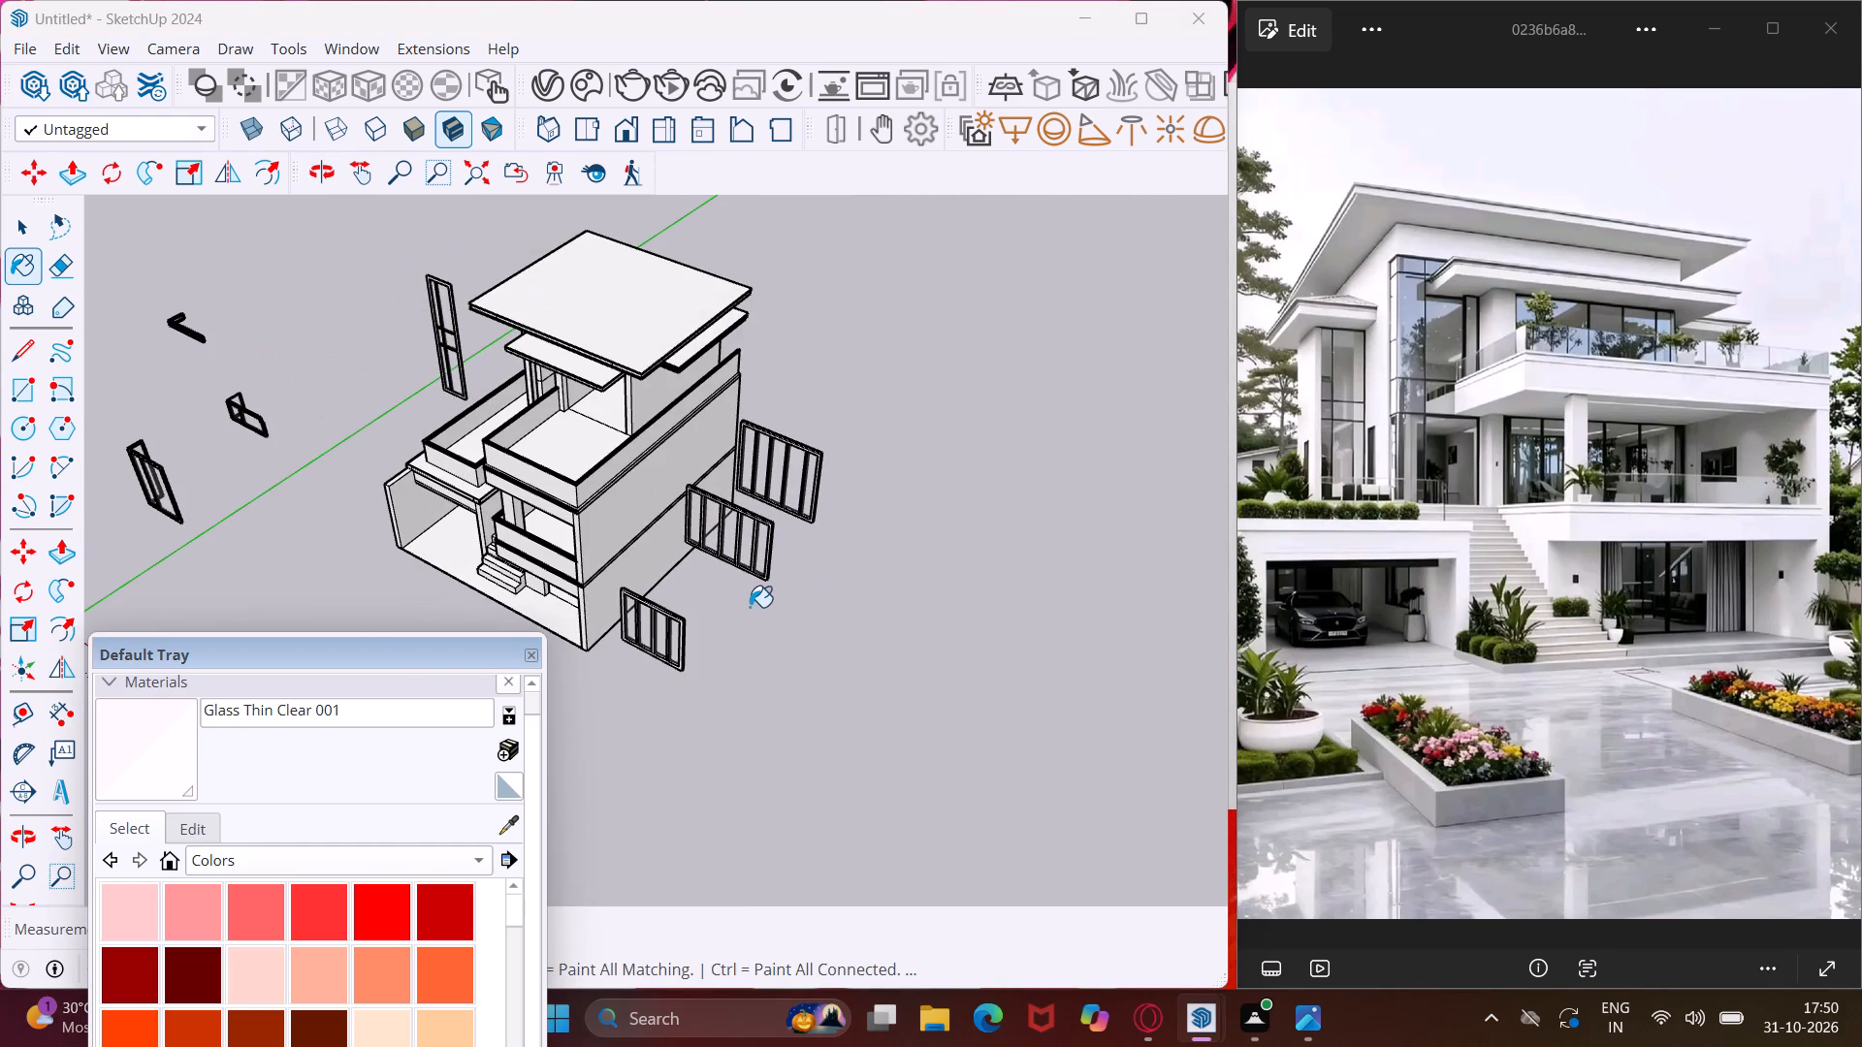
key(Escape)
key(space)
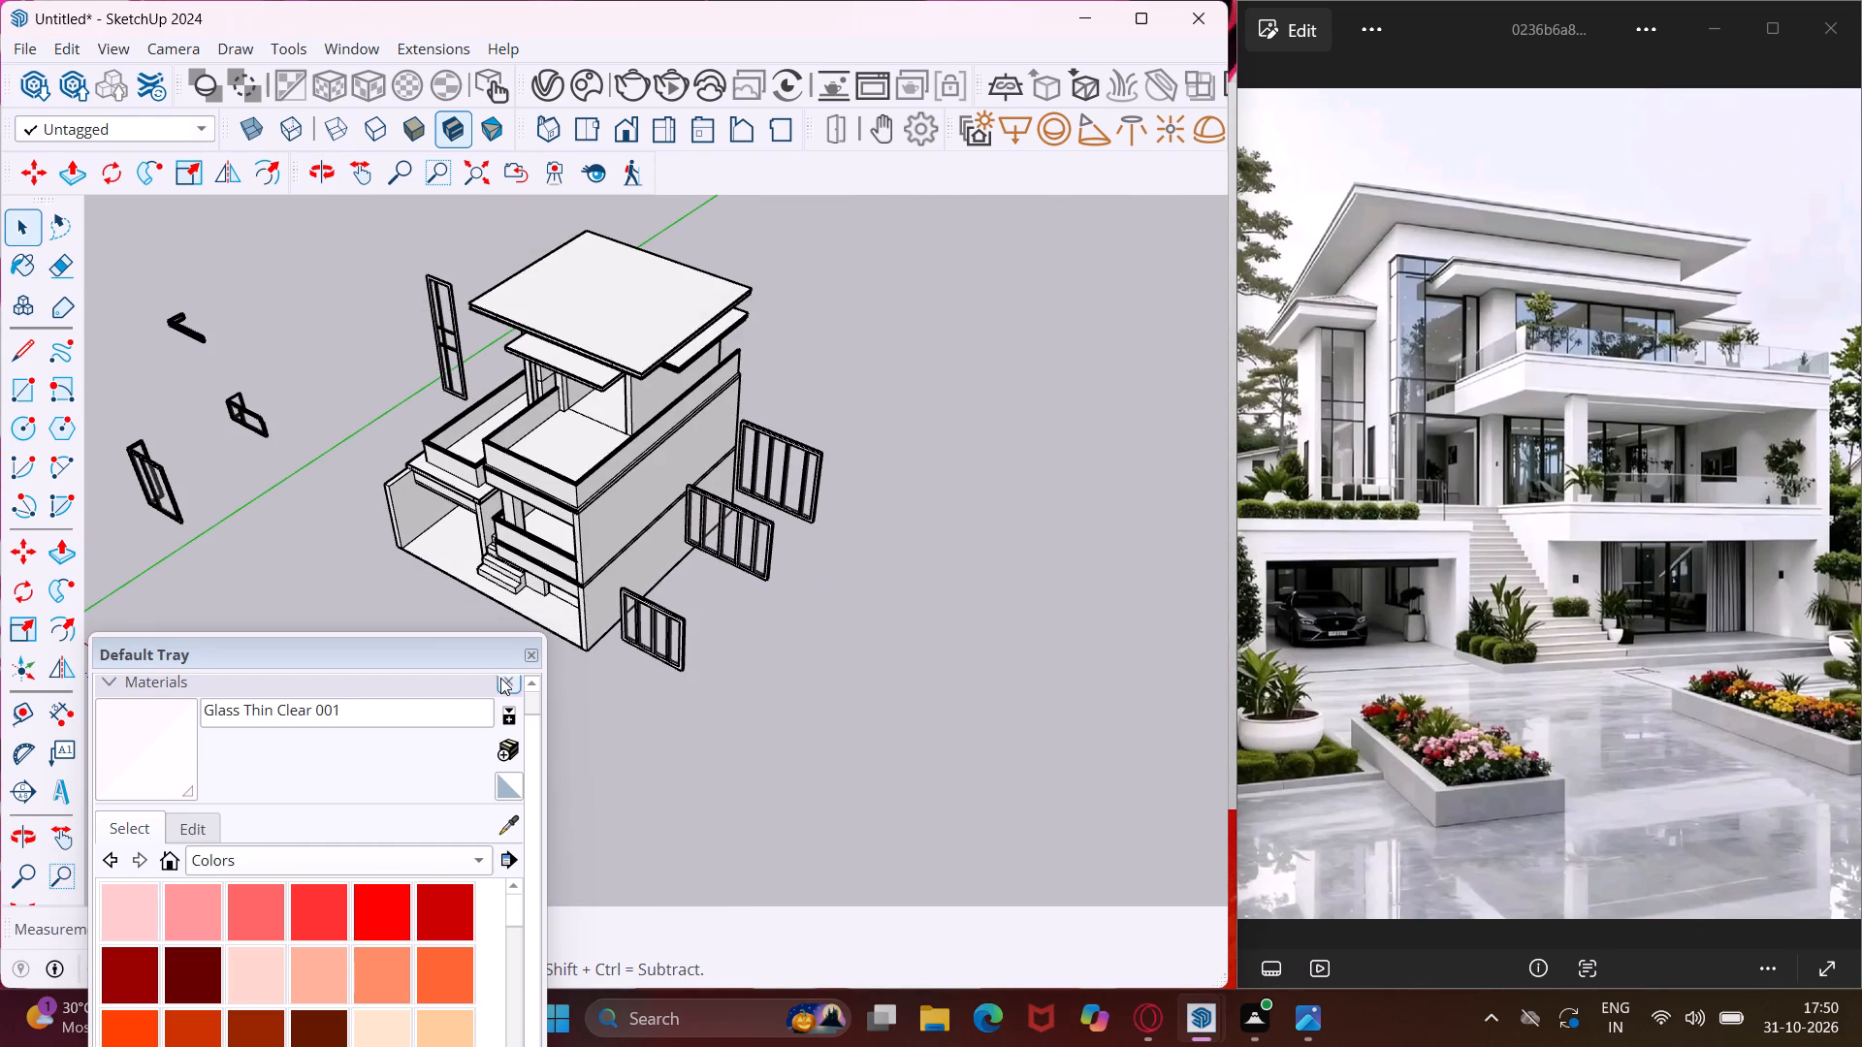
Paint the outer faces of the front and outer-side panels of the upper balcony railing with Glass Thin Clear 001.
click(144, 742)
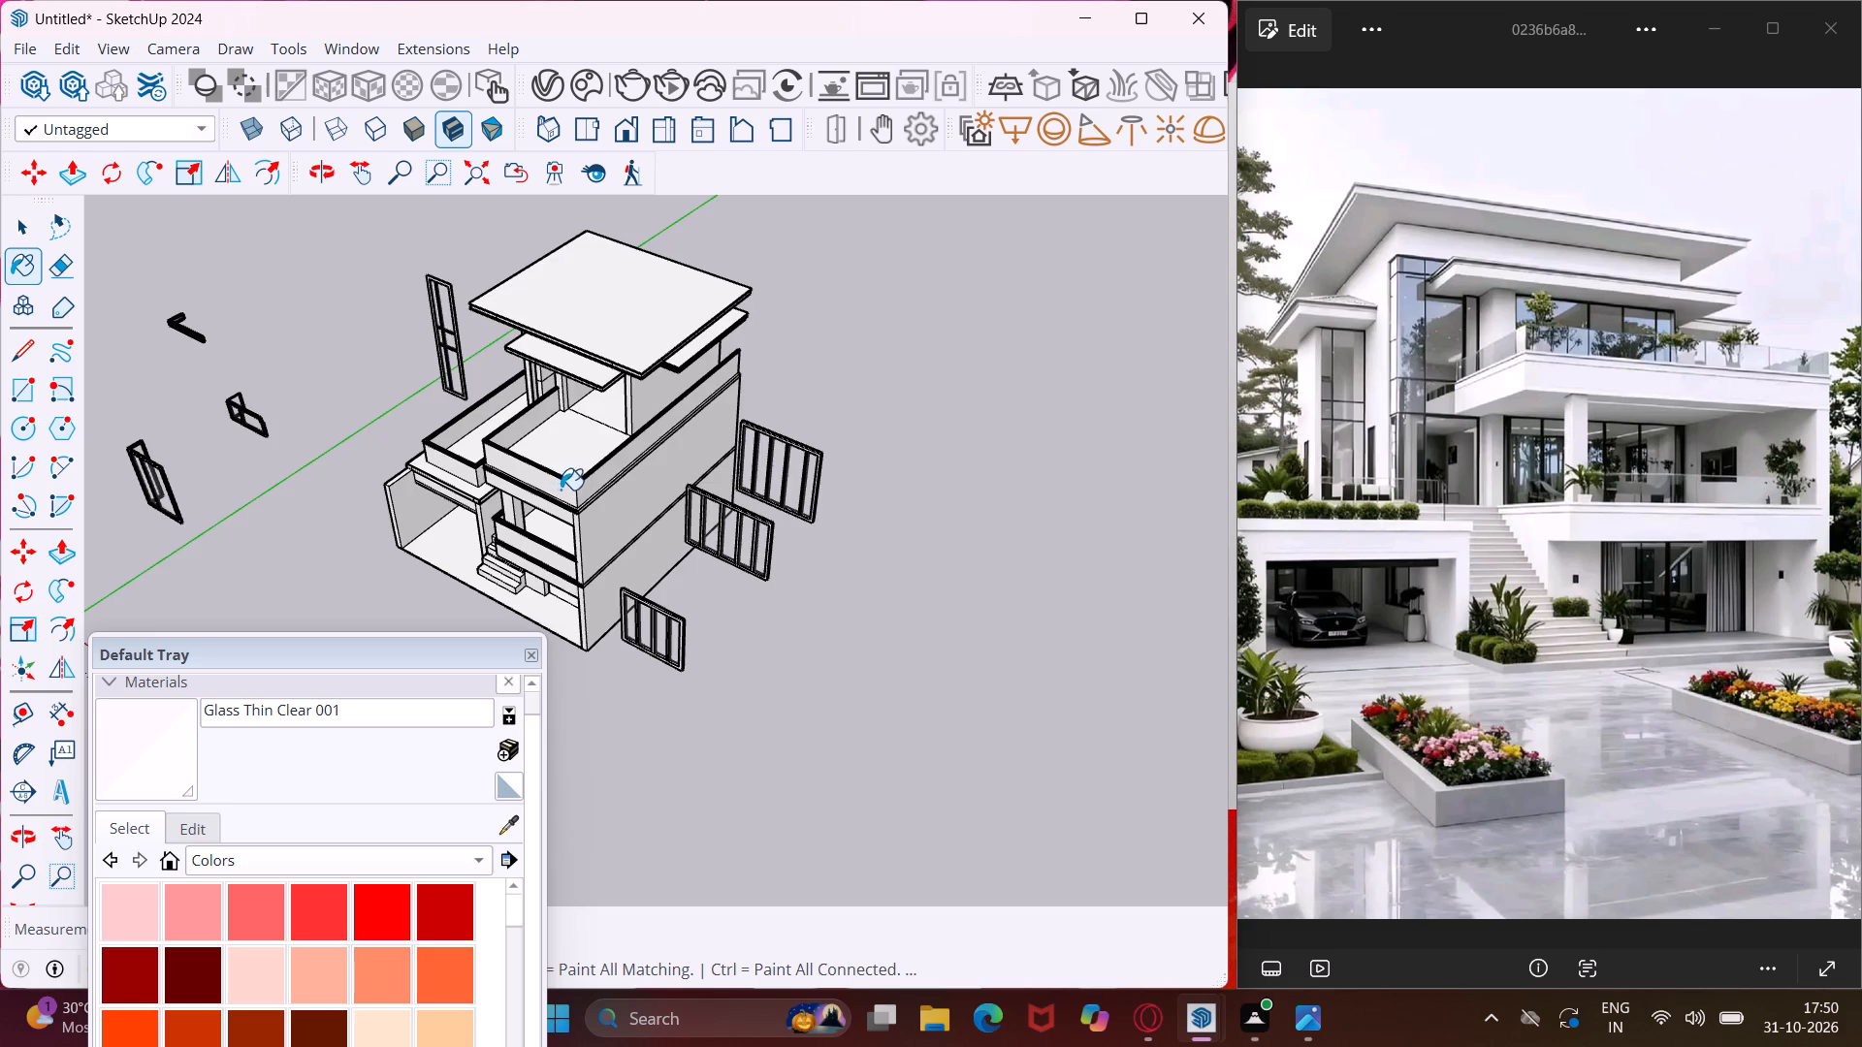
scroll(562, 490, up, 18)
click(563, 470)
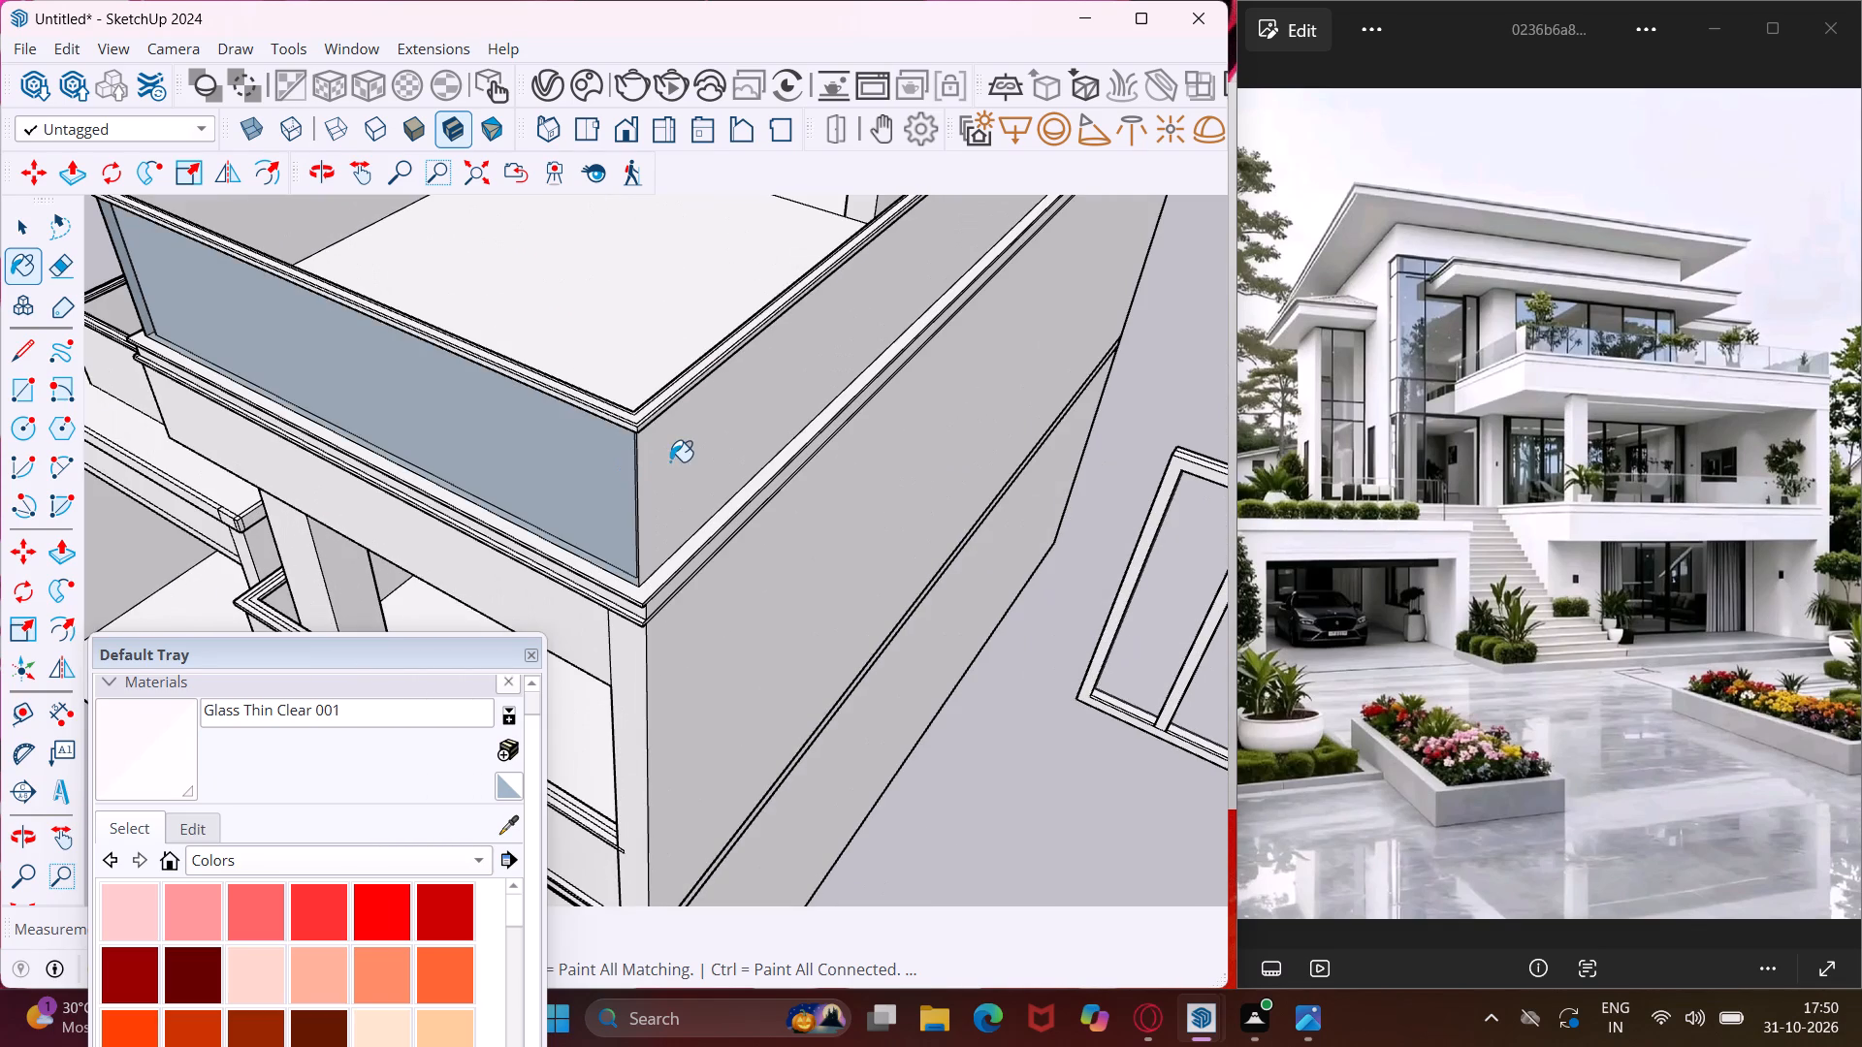
click(670, 461)
scroll(591, 475, down, 11)
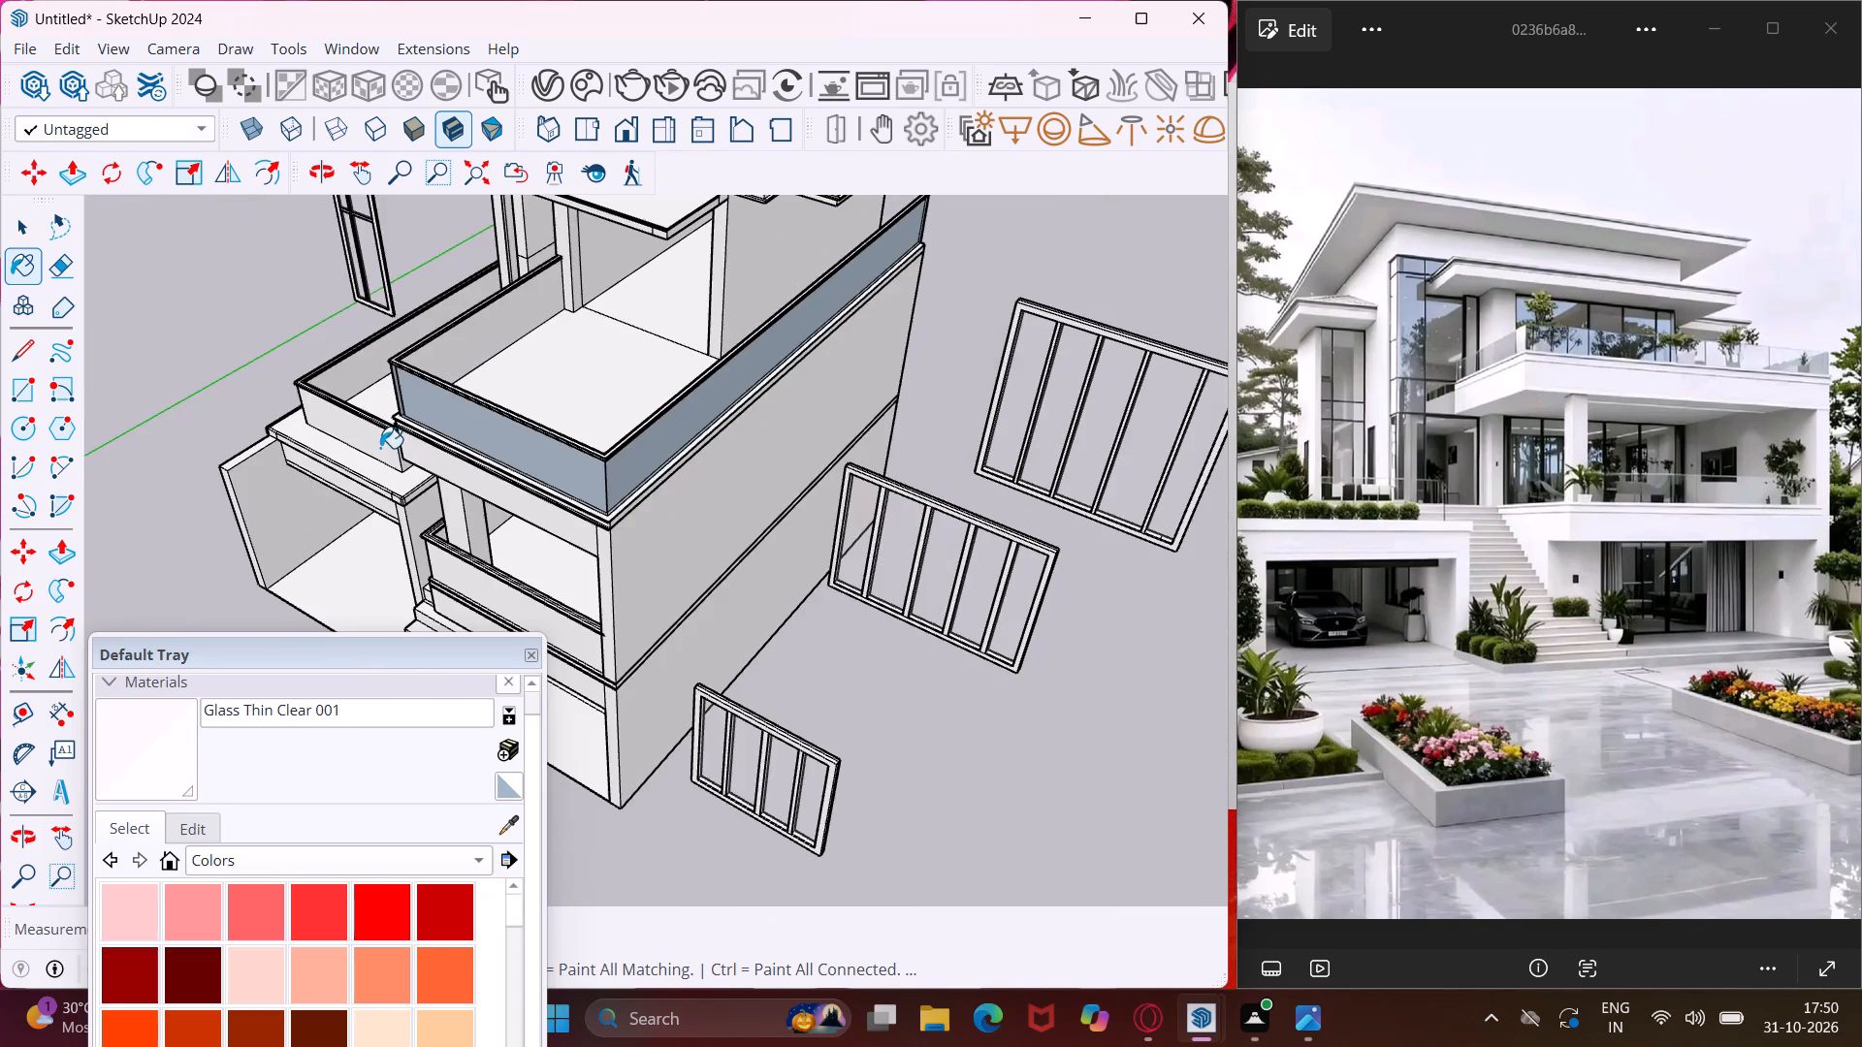
Paint both faces of the railing panels around the terrace above the garage with Glass Thin Clear 001.
scroll(370, 439, up, 17)
click(412, 436)
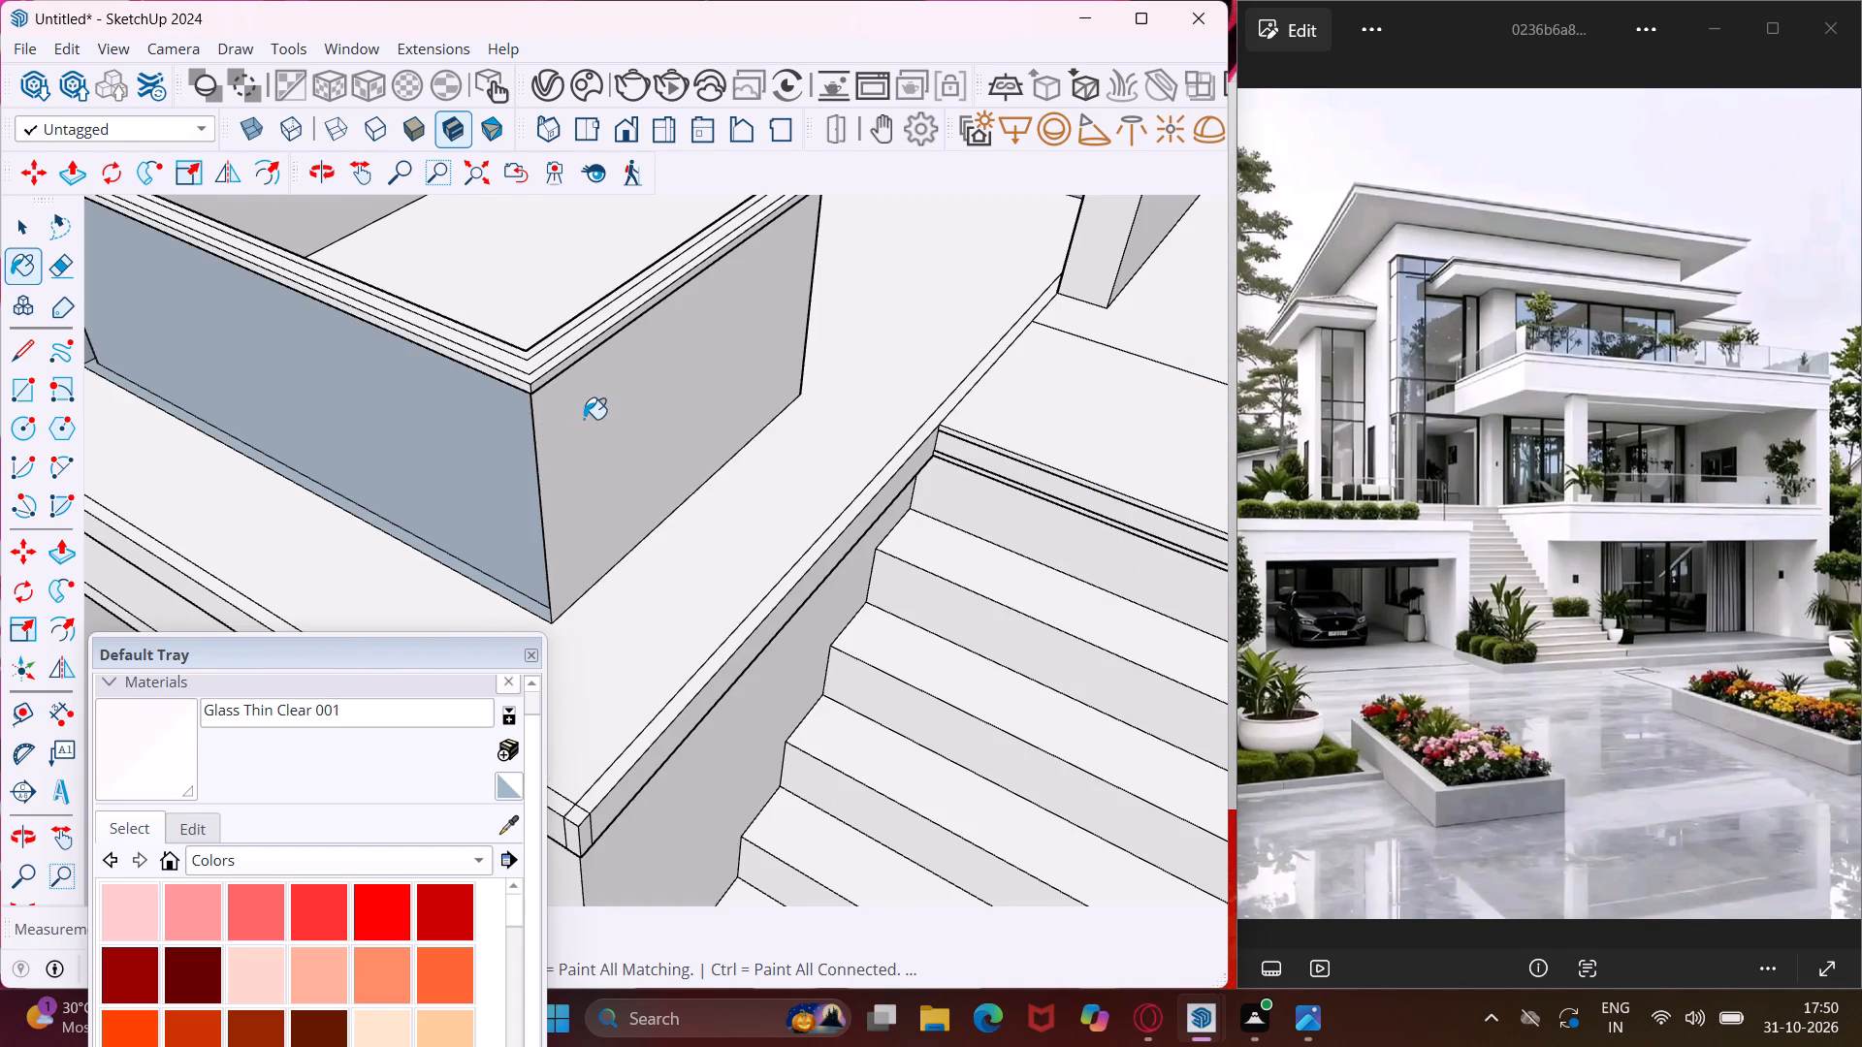
click(586, 419)
scroll(573, 388, down, 6)
click(334, 253)
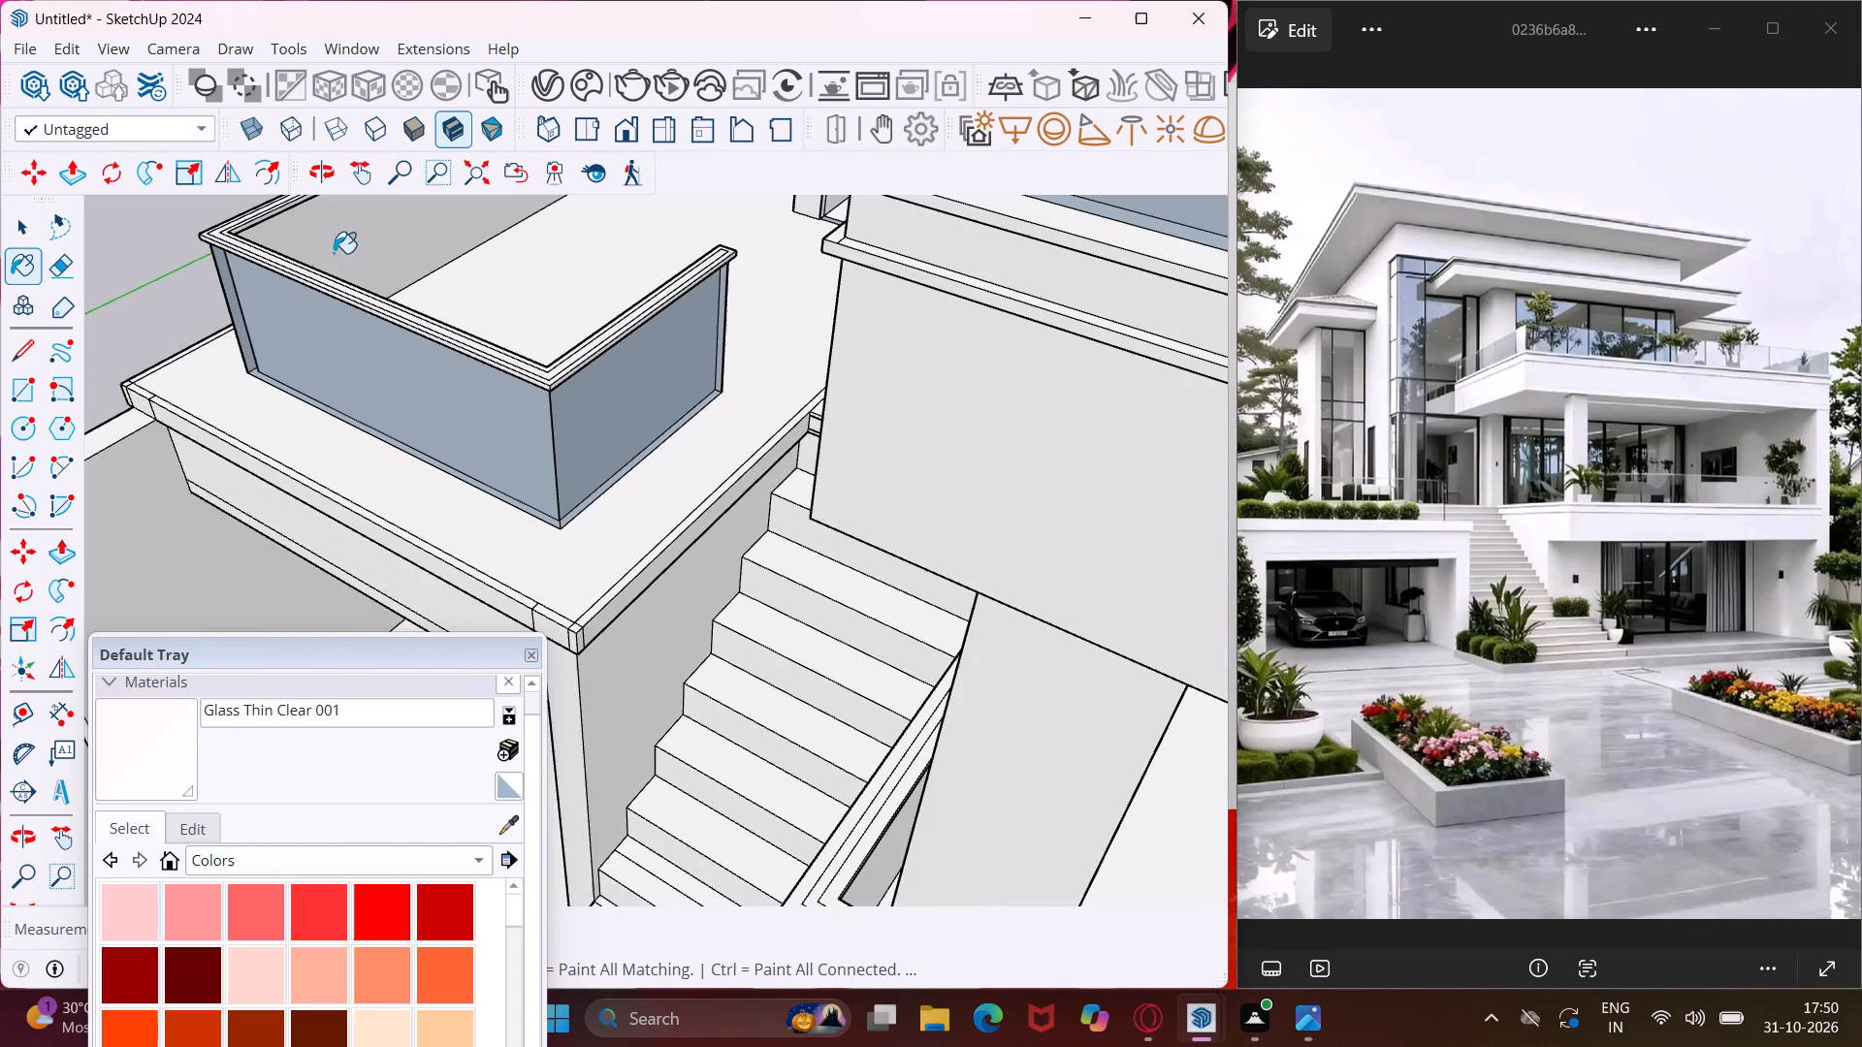
middle_drag(334, 253, 1424, 146)
click(677, 400)
click(796, 424)
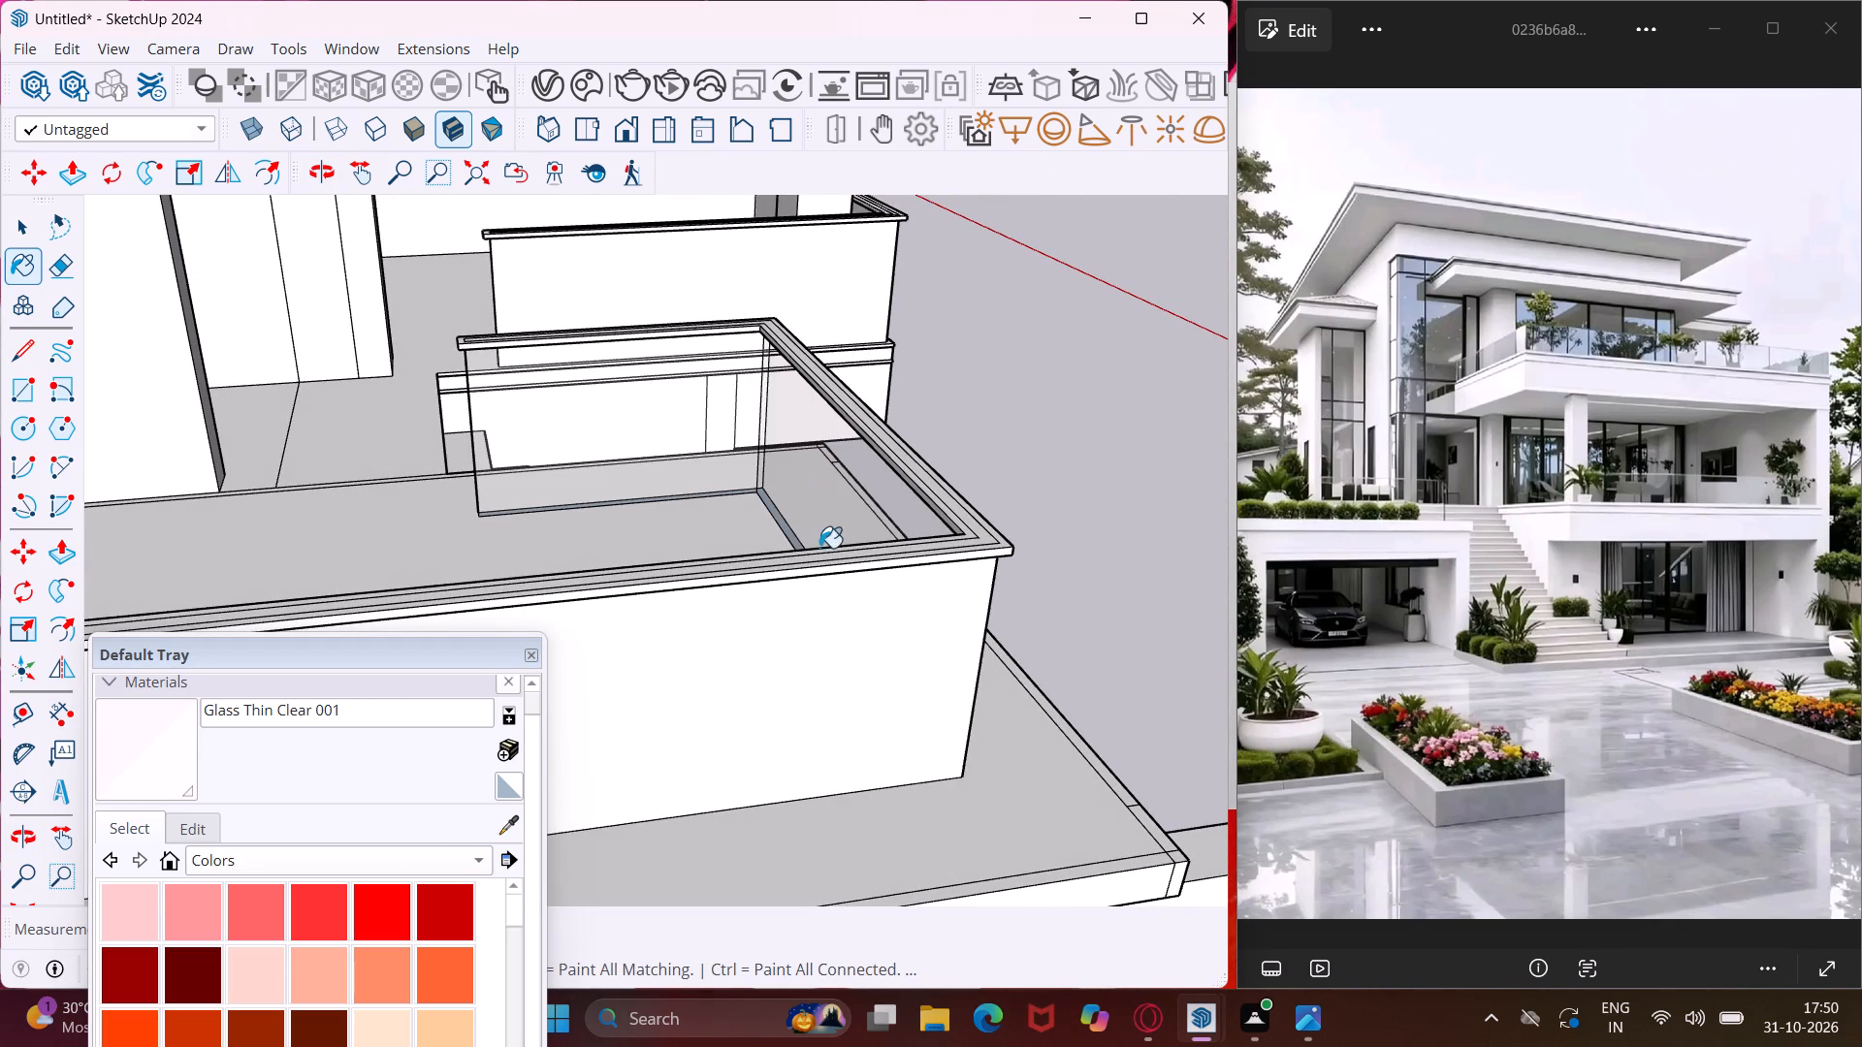
click(836, 643)
scroll(863, 634, down, 3)
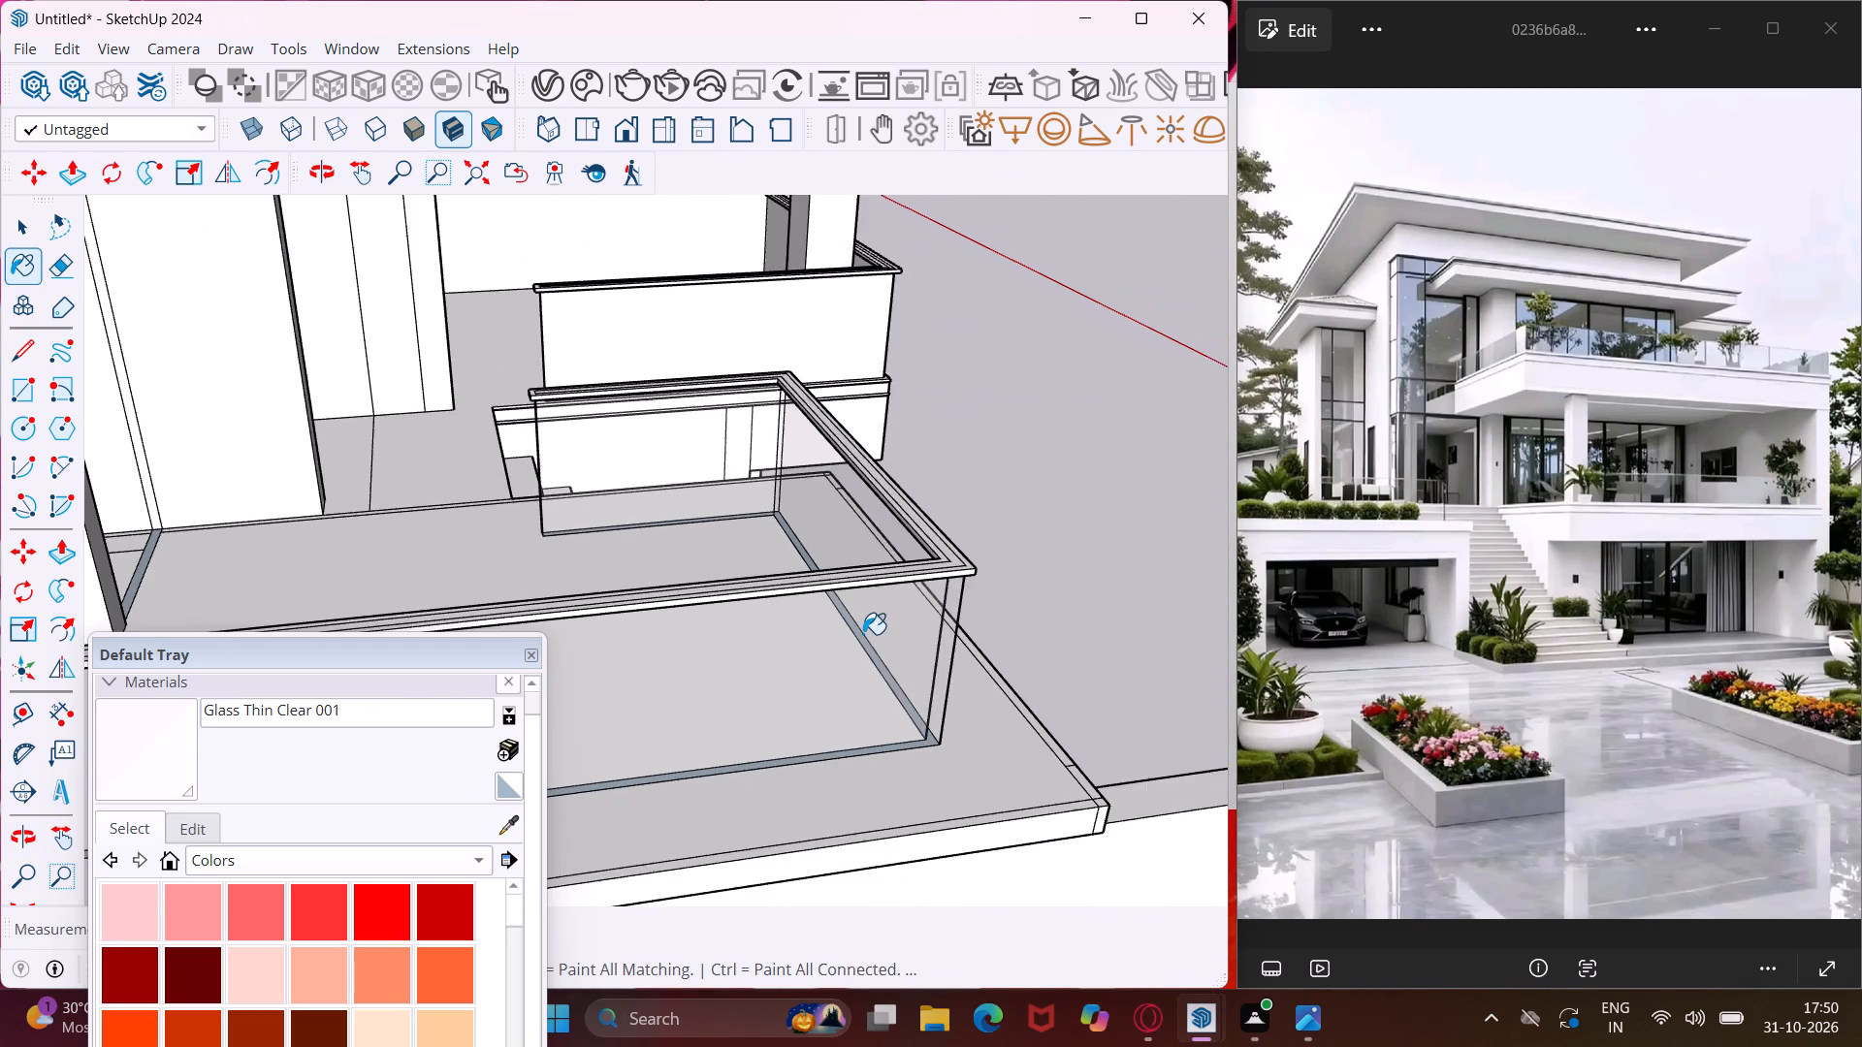
Paint the outer and inner faces of the middle-floor balcony railing beside the stairs with Glass Thin Clear 001.
middle_drag(863, 634, 395, 548)
click(1075, 435)
scroll(918, 405, down, 6)
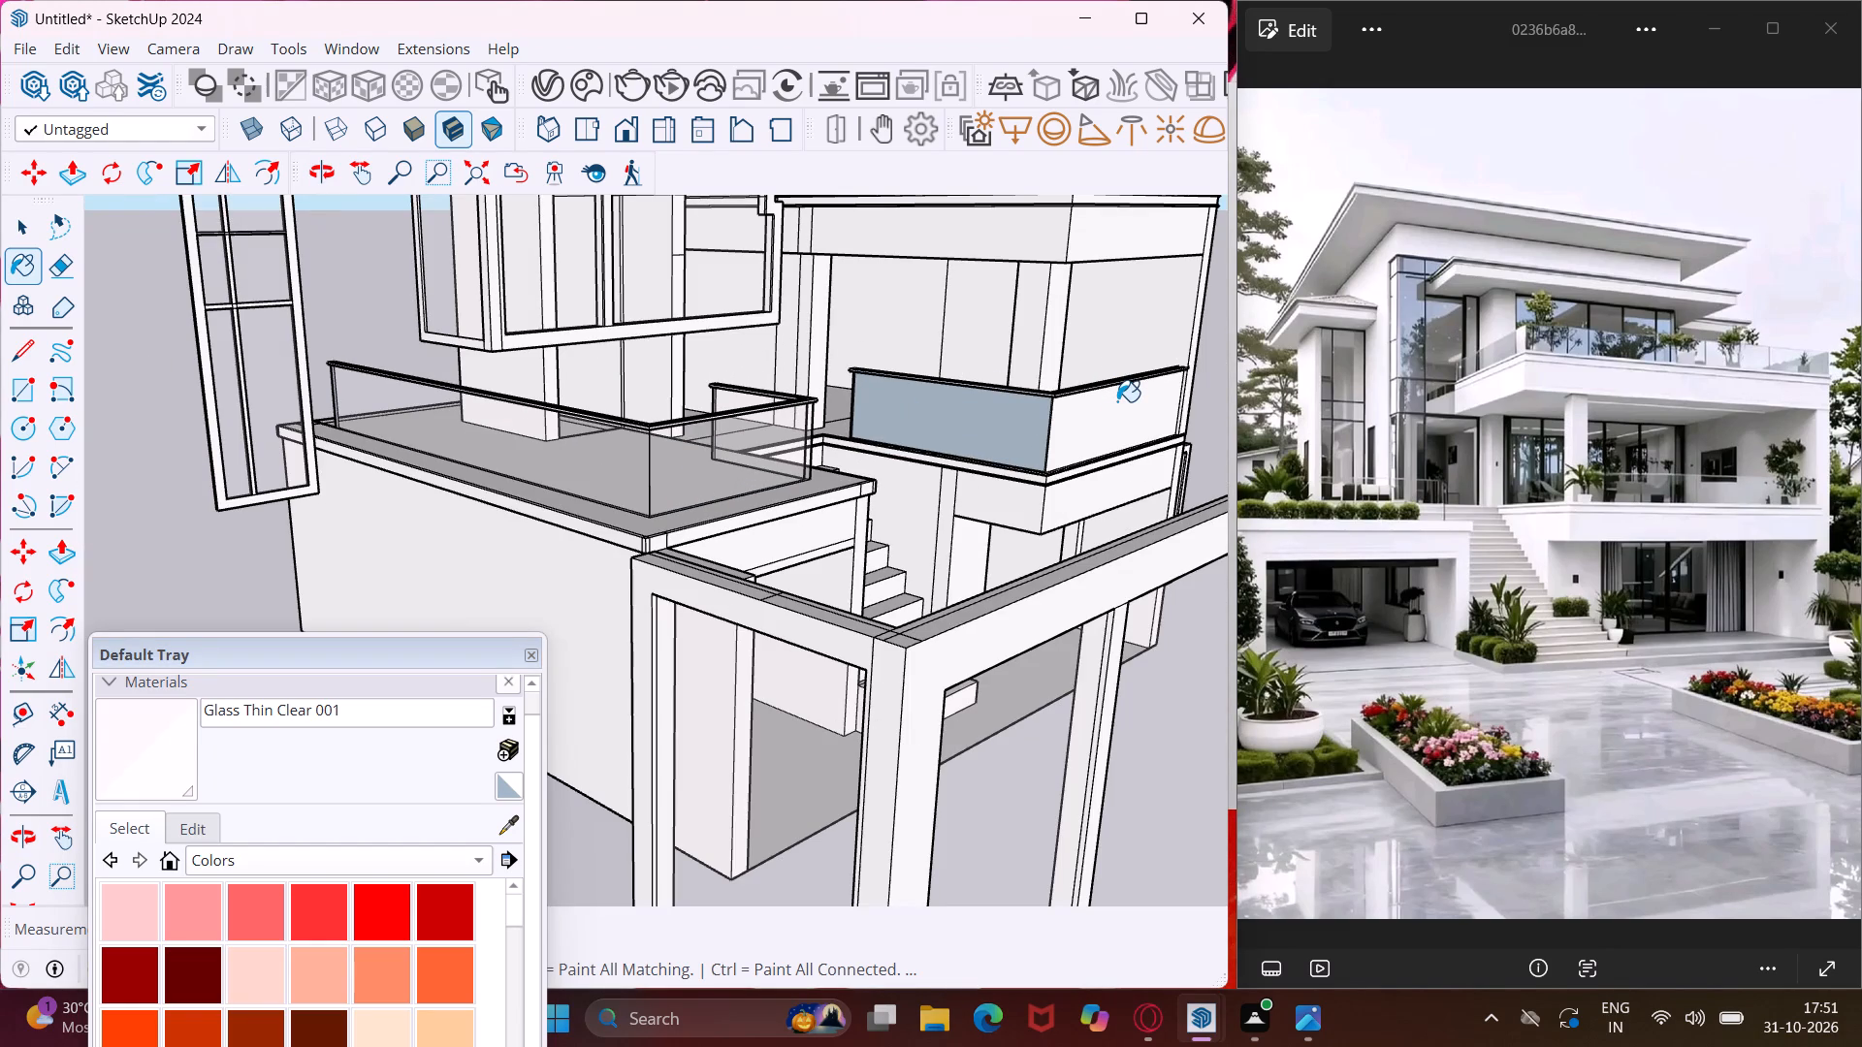
scroll(1117, 401, up, 4)
click(1103, 423)
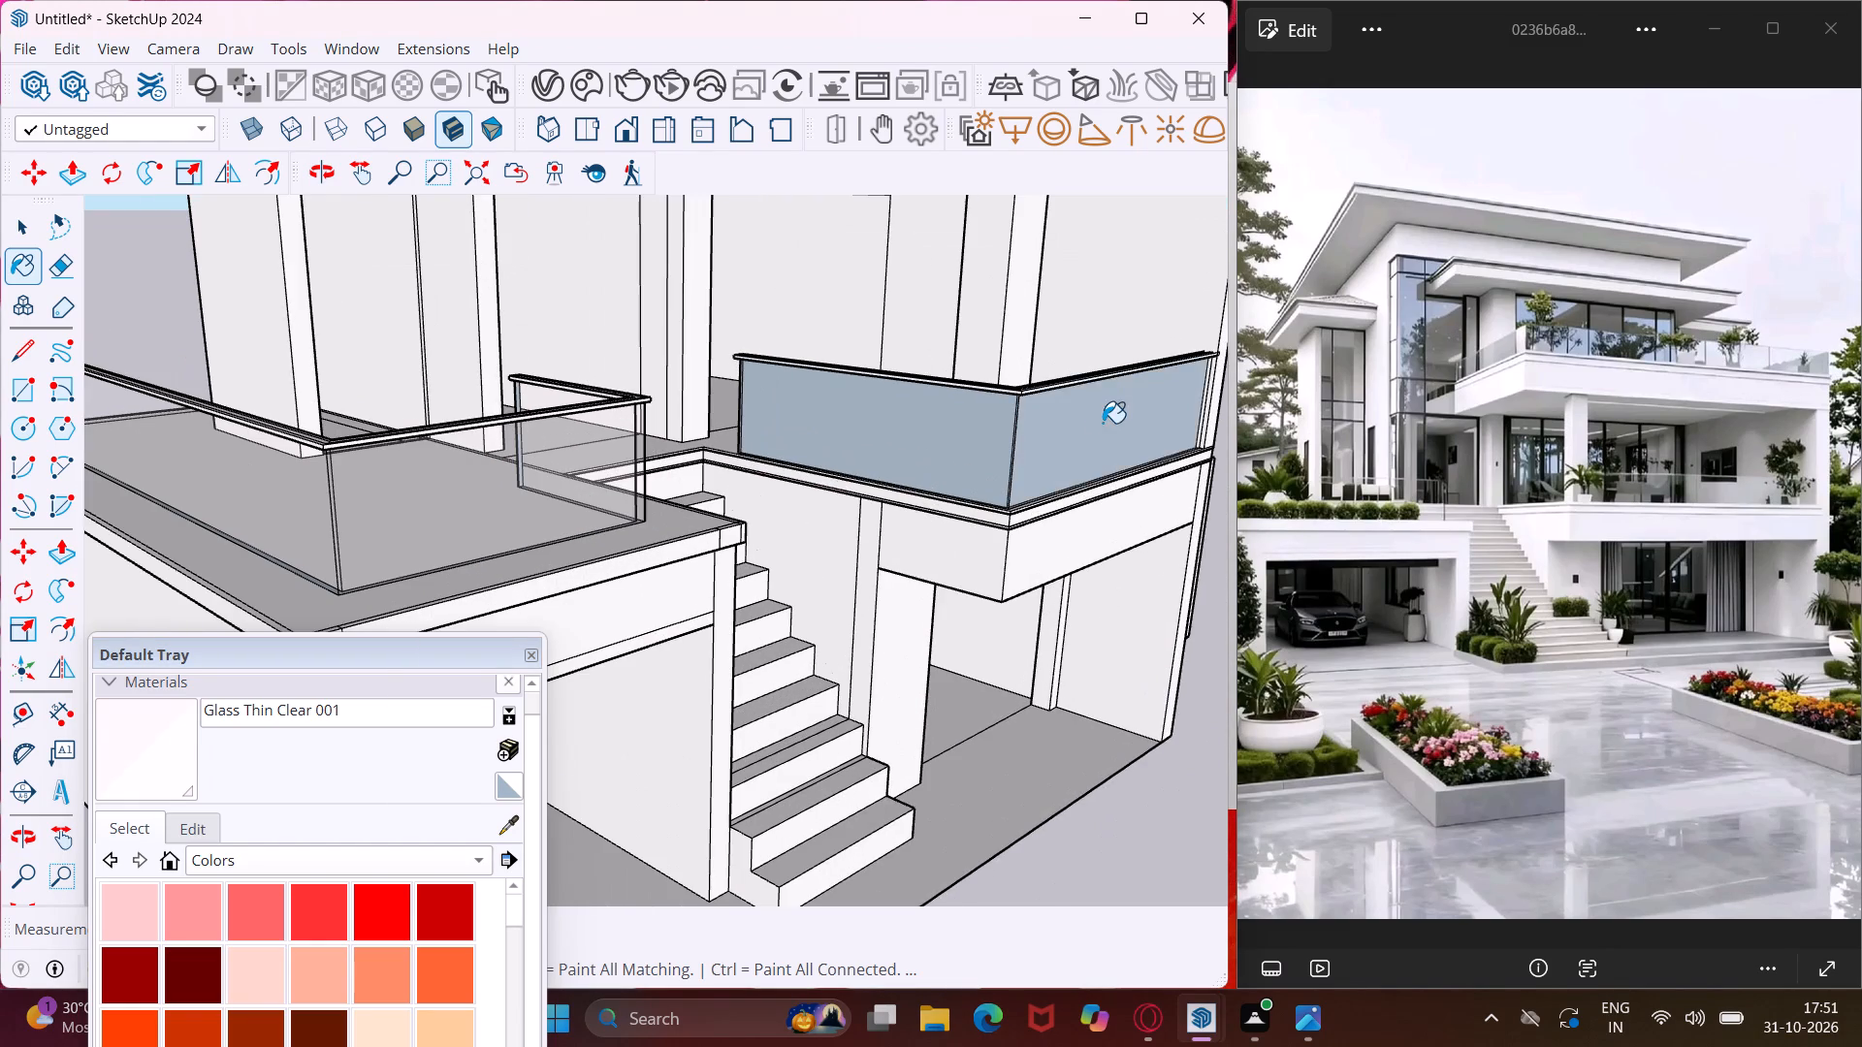
middle_drag(1103, 423, 1485, 533)
scroll(973, 291, up, 2)
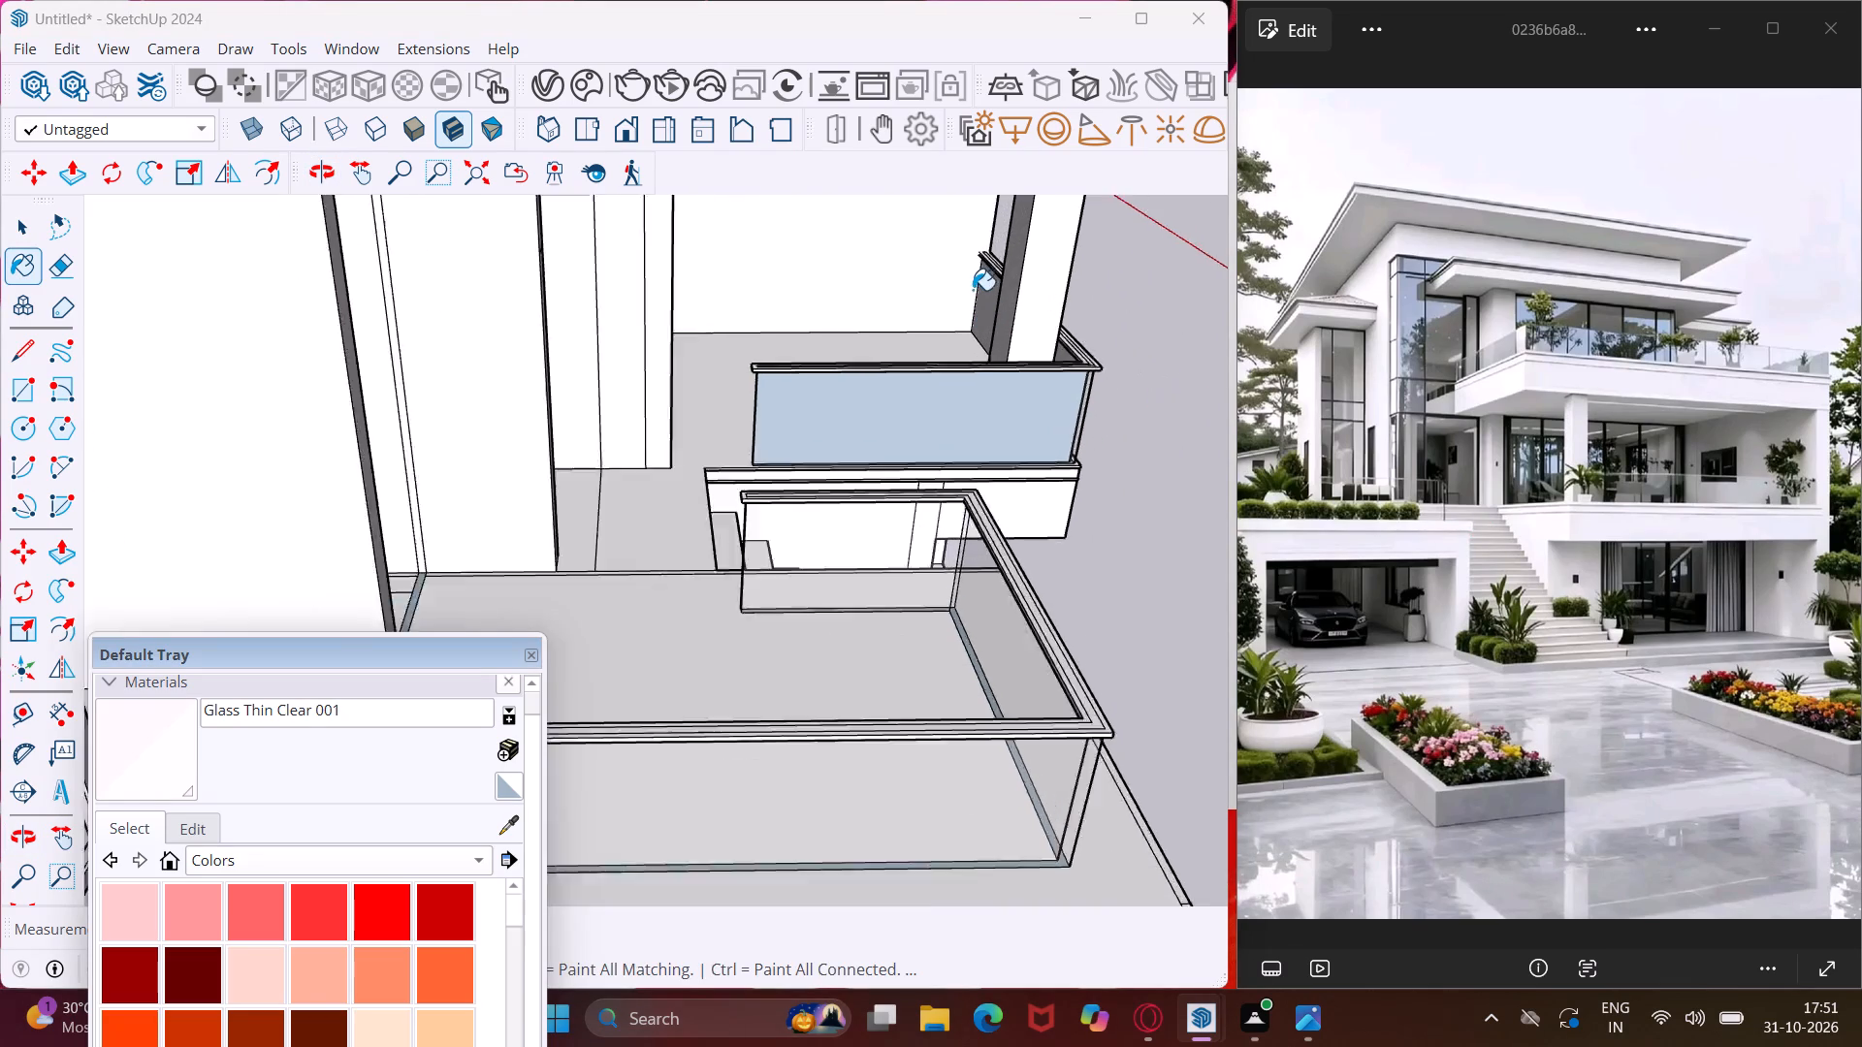
scroll(973, 290, up, 7)
click(997, 305)
middle_drag(902, 451, 1019, 505)
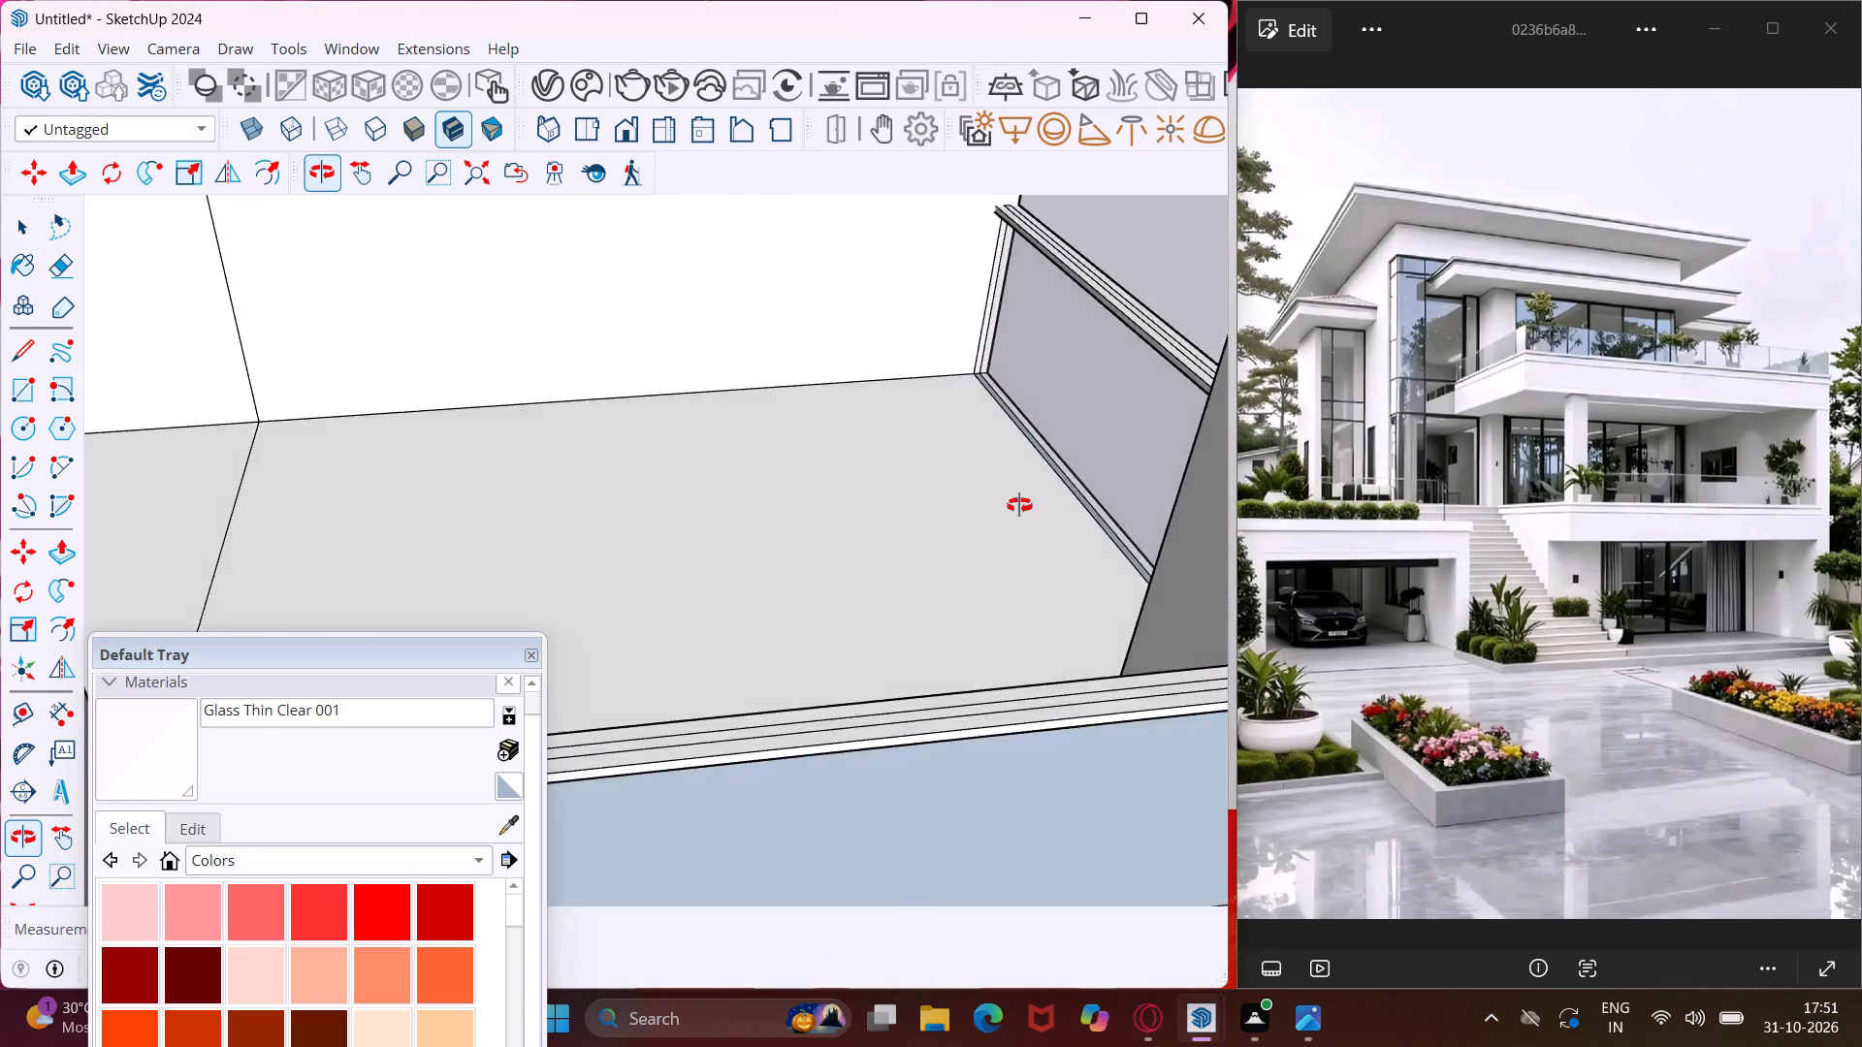
middle_drag(1019, 505, 243, 523)
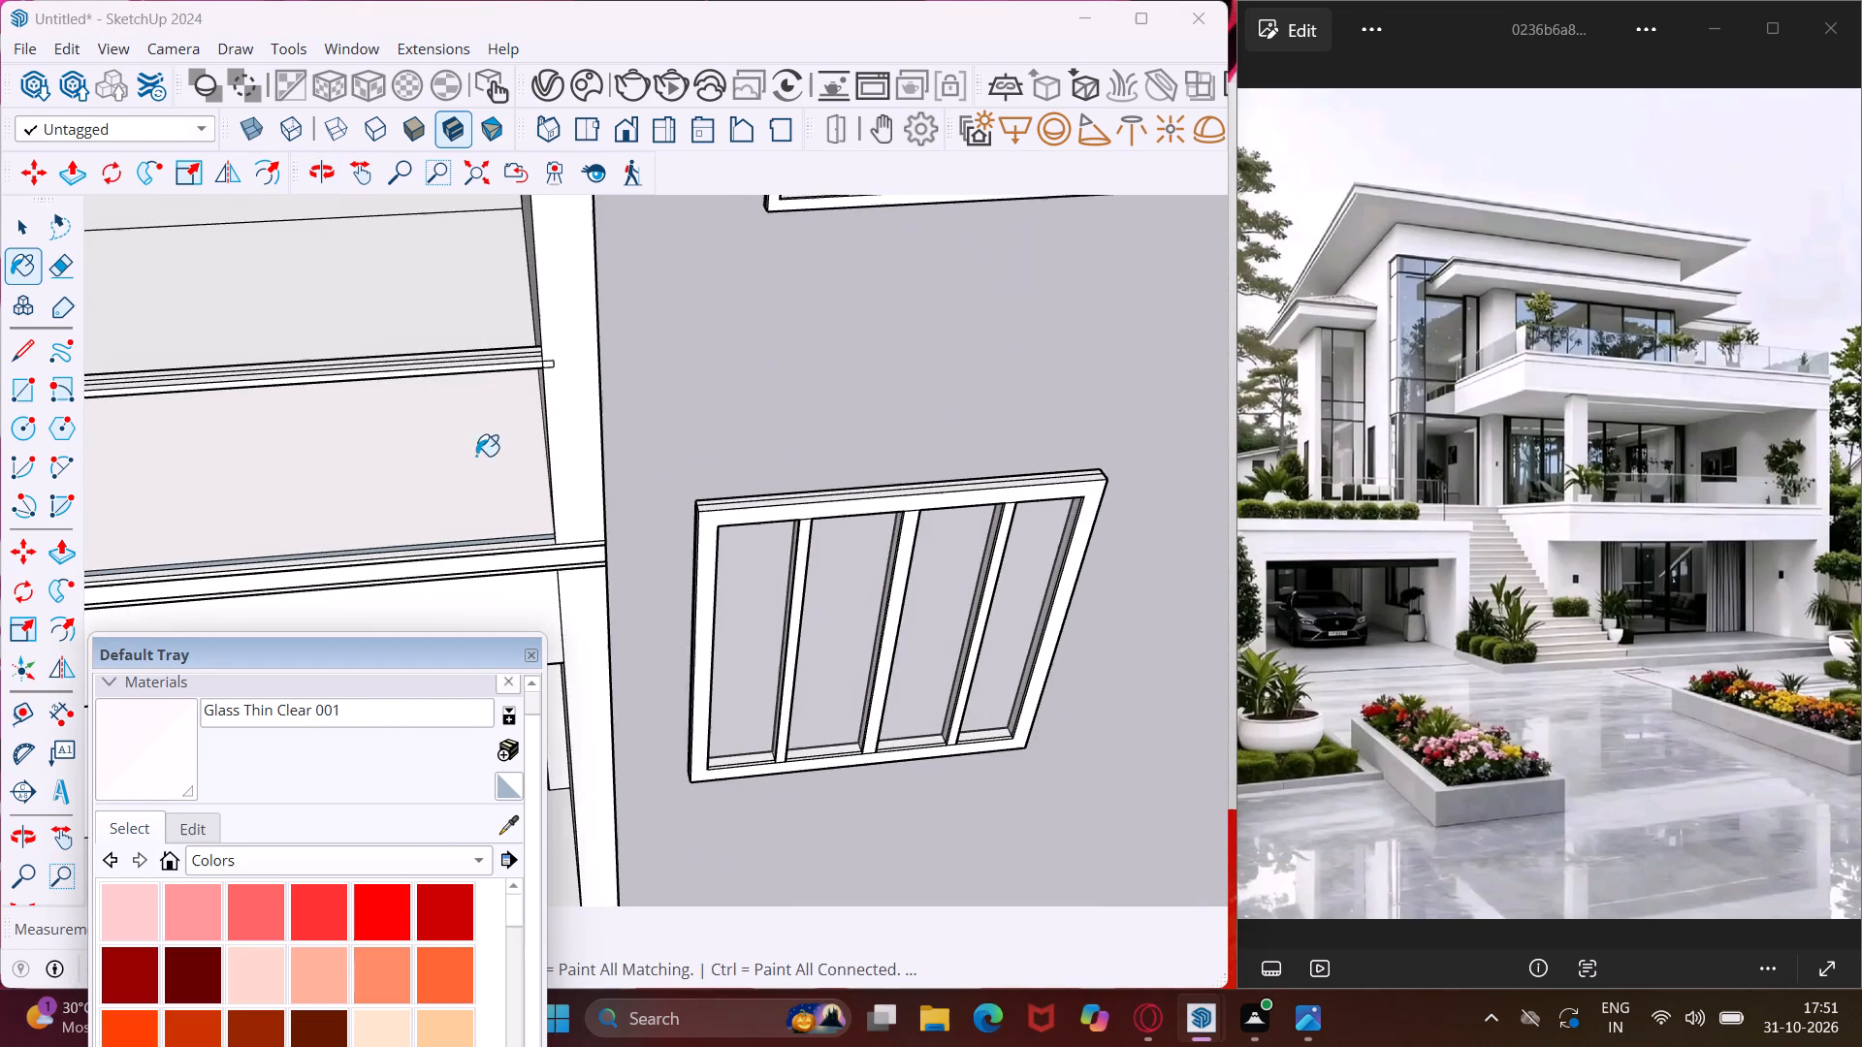
scroll(507, 430, down, 14)
middle_drag(411, 483, 234, 525)
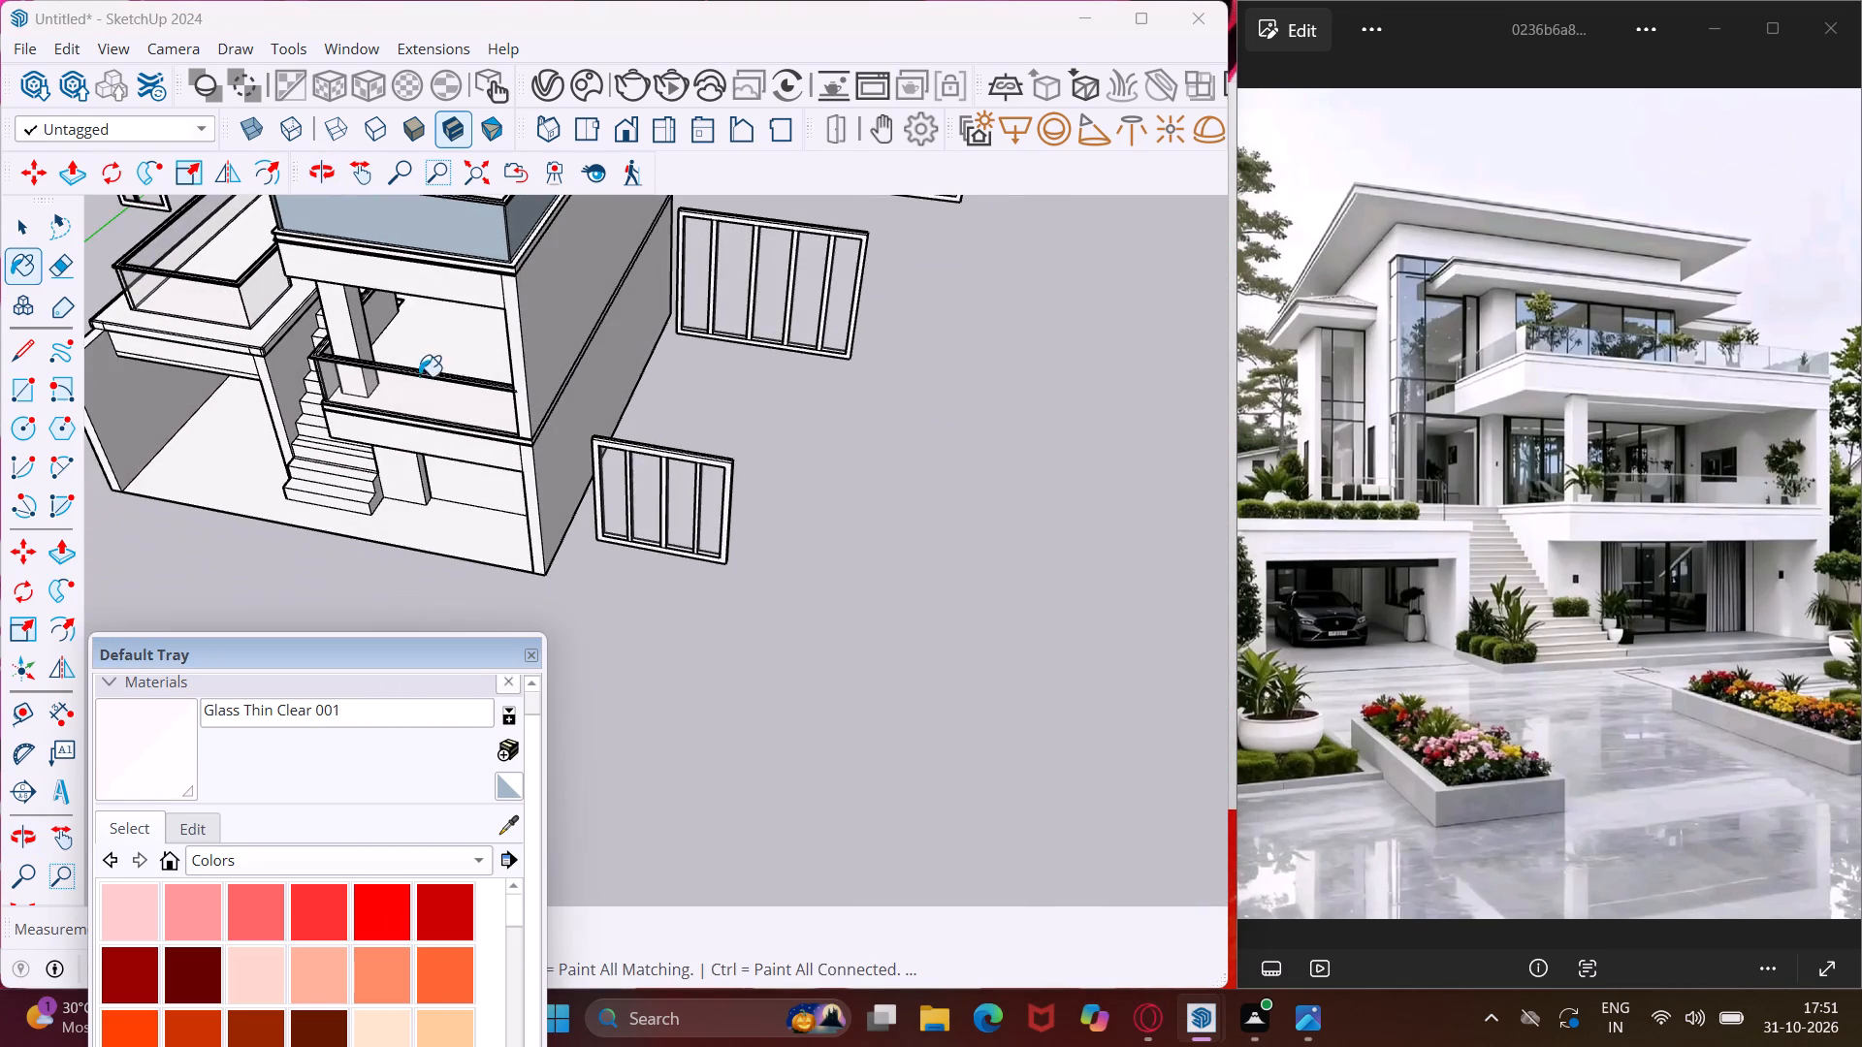
scroll(407, 356, up, 9)
click(359, 292)
scroll(378, 298, down, 6)
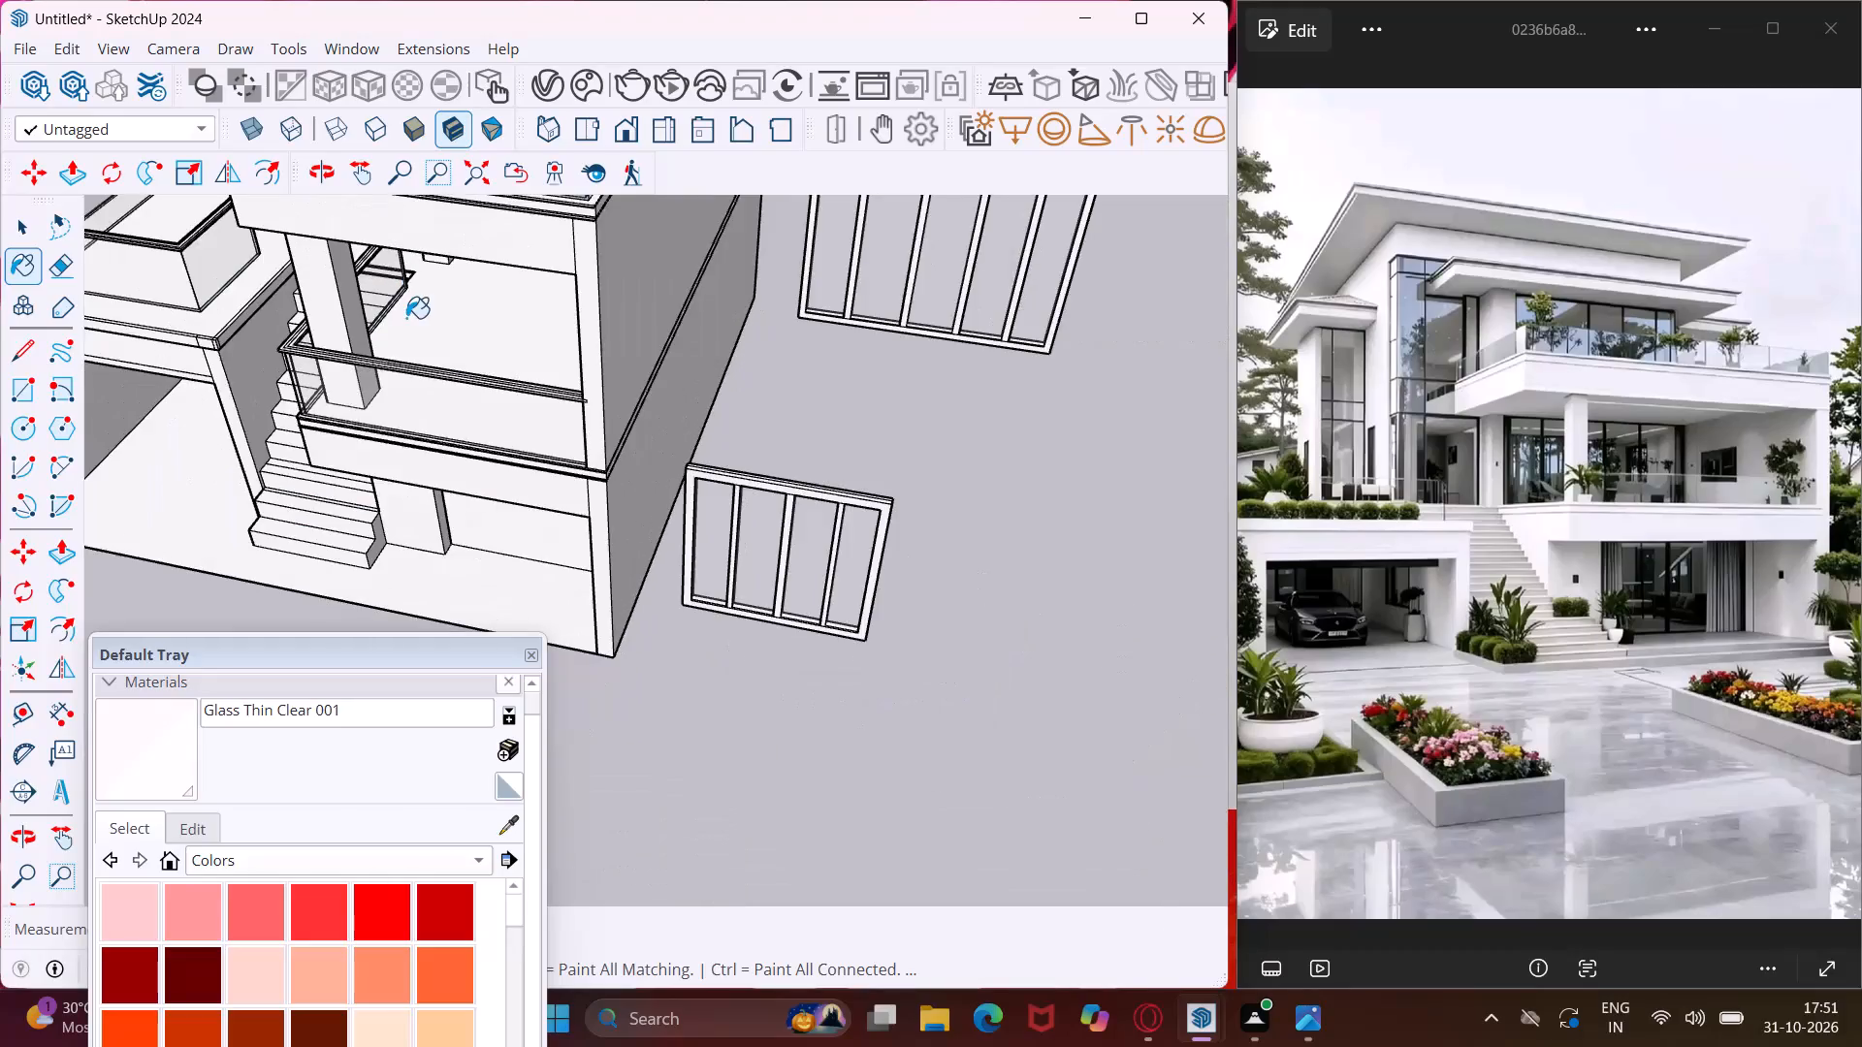
scroll(406, 318, down, 12)
Paint both faces of the upper balcony railing's stair-side panel with Glass Thin Clear 001.
scroll(362, 240, up, 3)
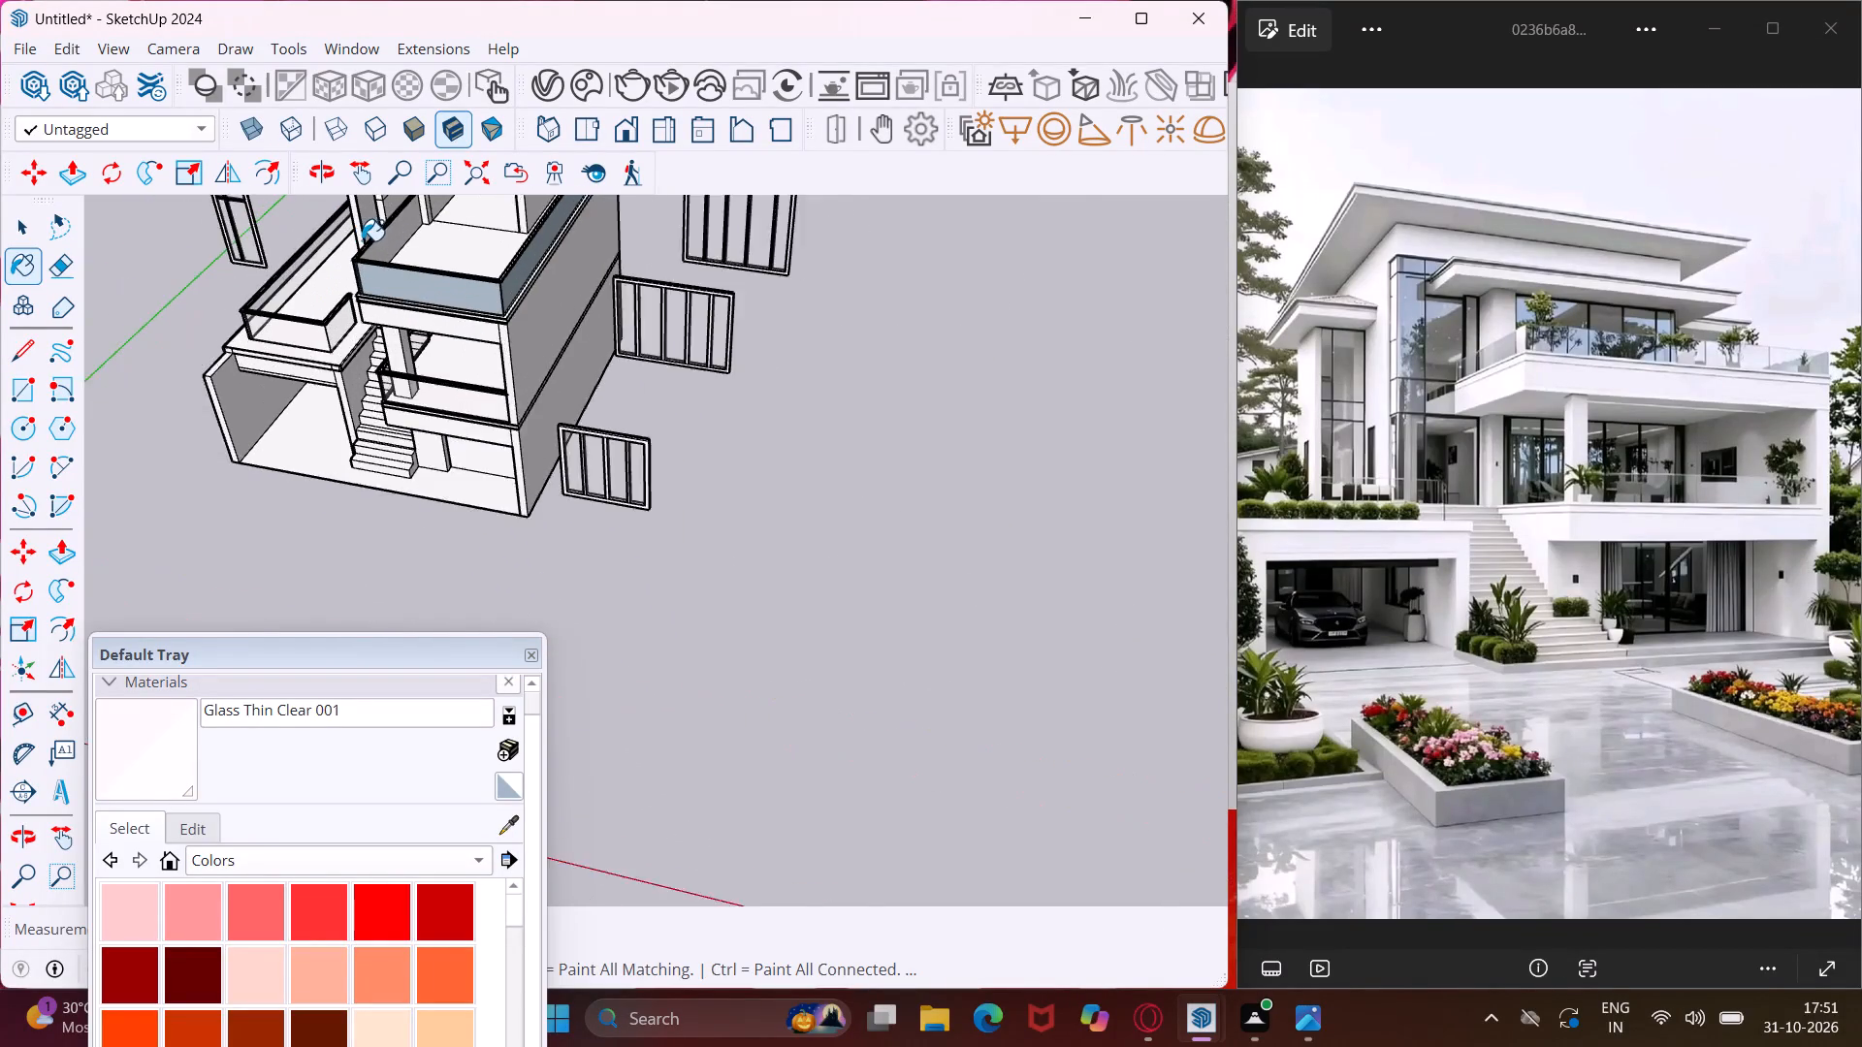
scroll(362, 240, up, 12)
click(380, 259)
middle_drag(380, 259, 486, 275)
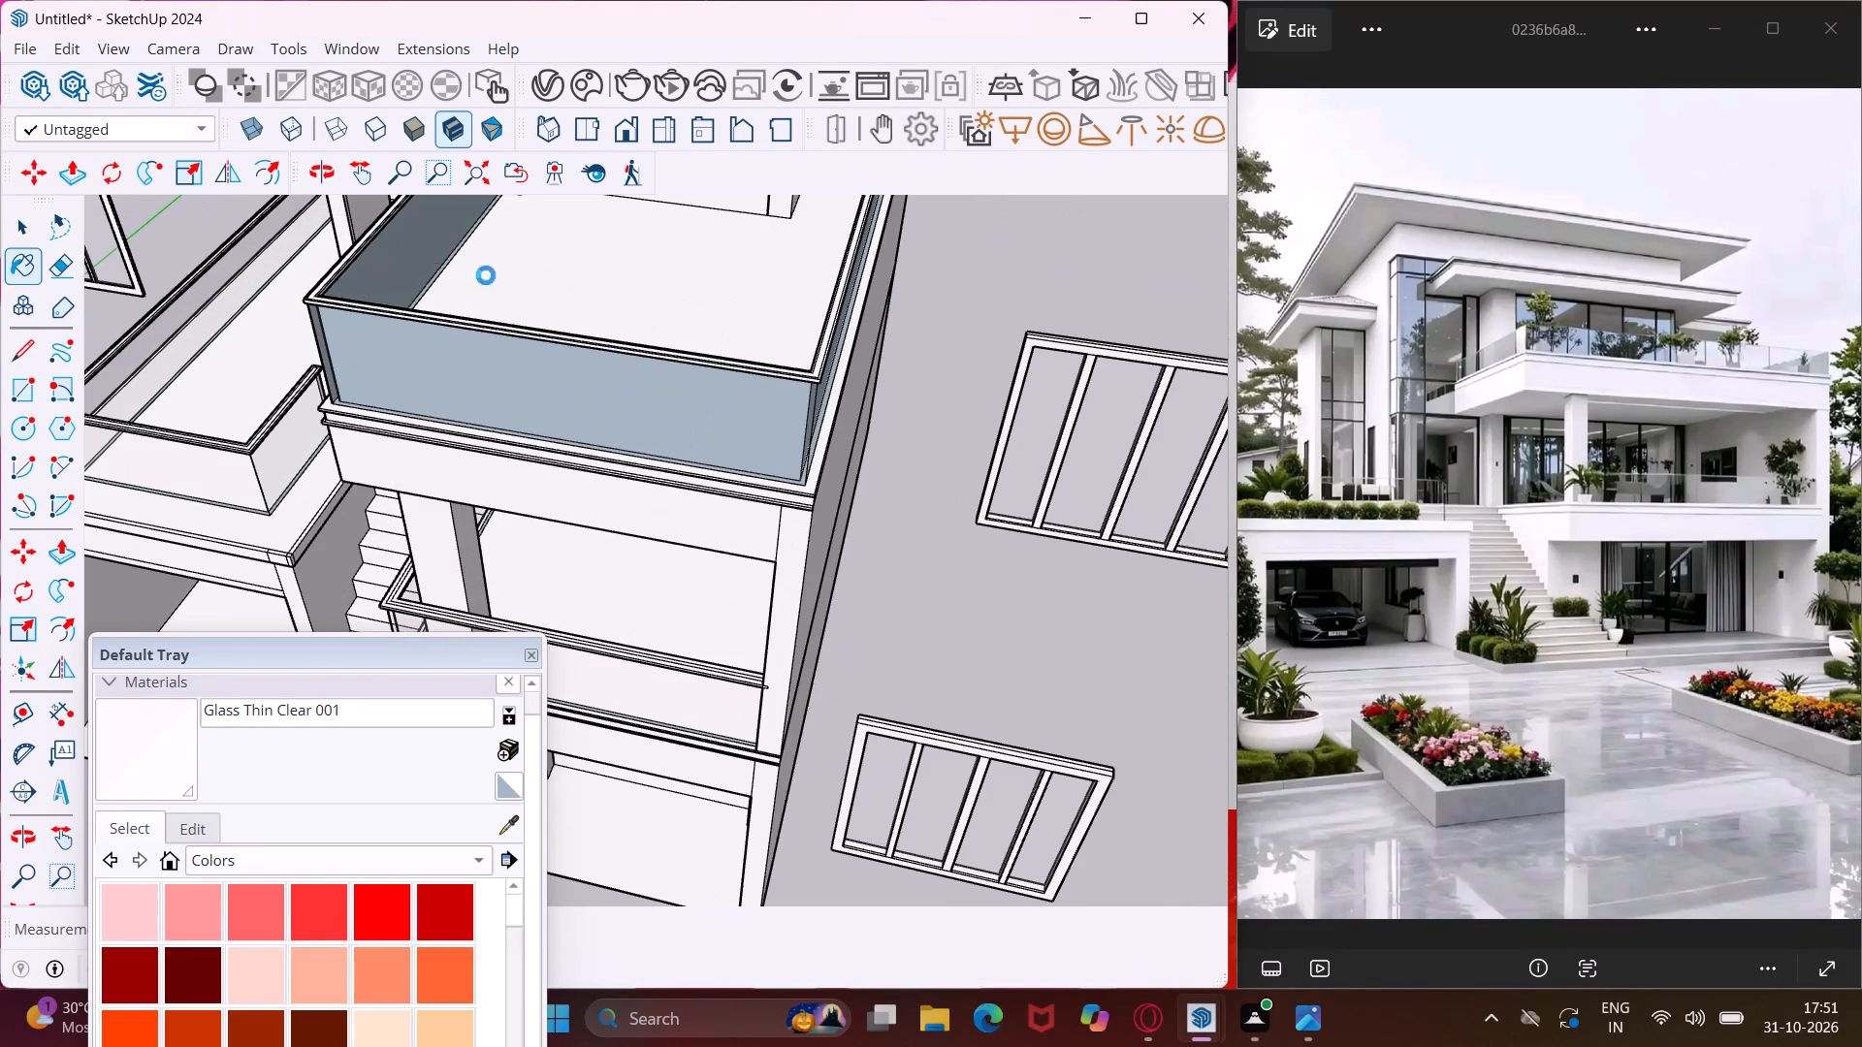
middle_drag(486, 275, 992, 310)
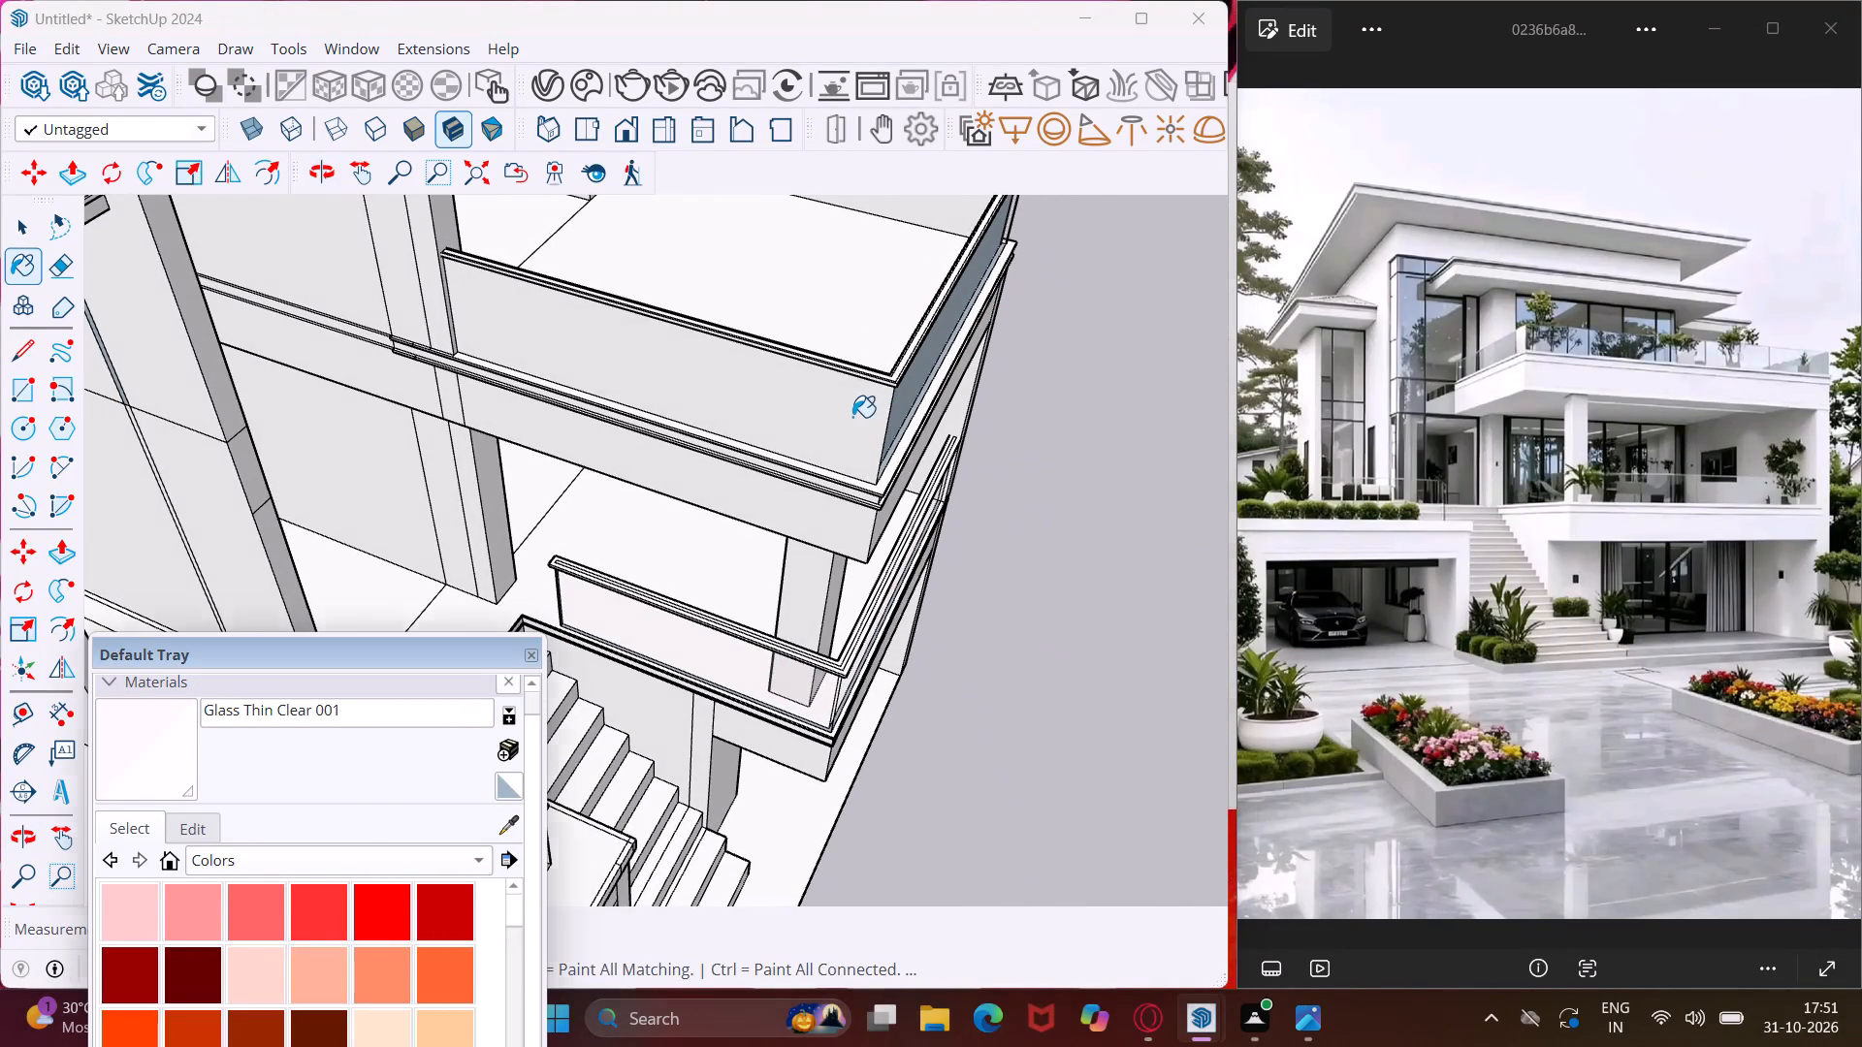
click(852, 417)
middle_drag(882, 380, 1091, 397)
Paint the remaining inner faces of the upper balcony railing with Glass Thin Clear 001.
scroll(896, 292, up, 1)
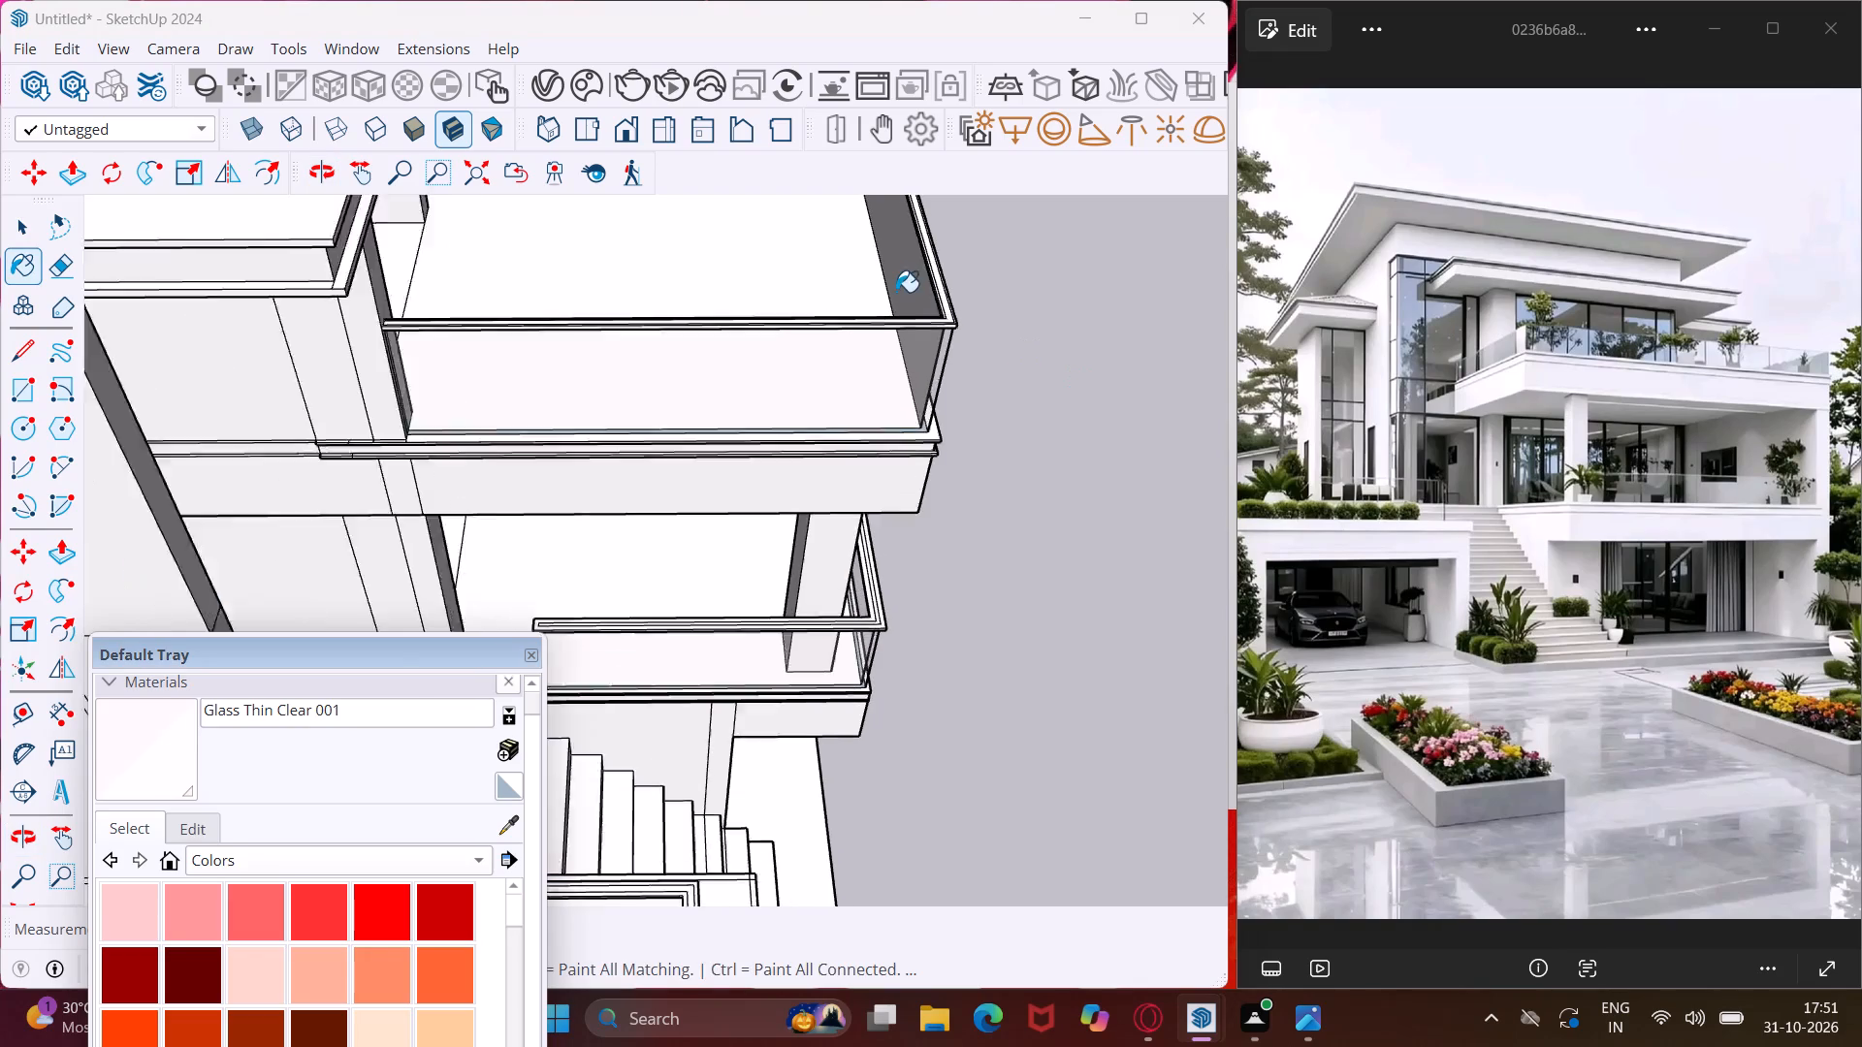
scroll(896, 292, up, 3)
click(905, 268)
middle_drag(980, 282, 670, 516)
scroll(674, 520, down, 4)
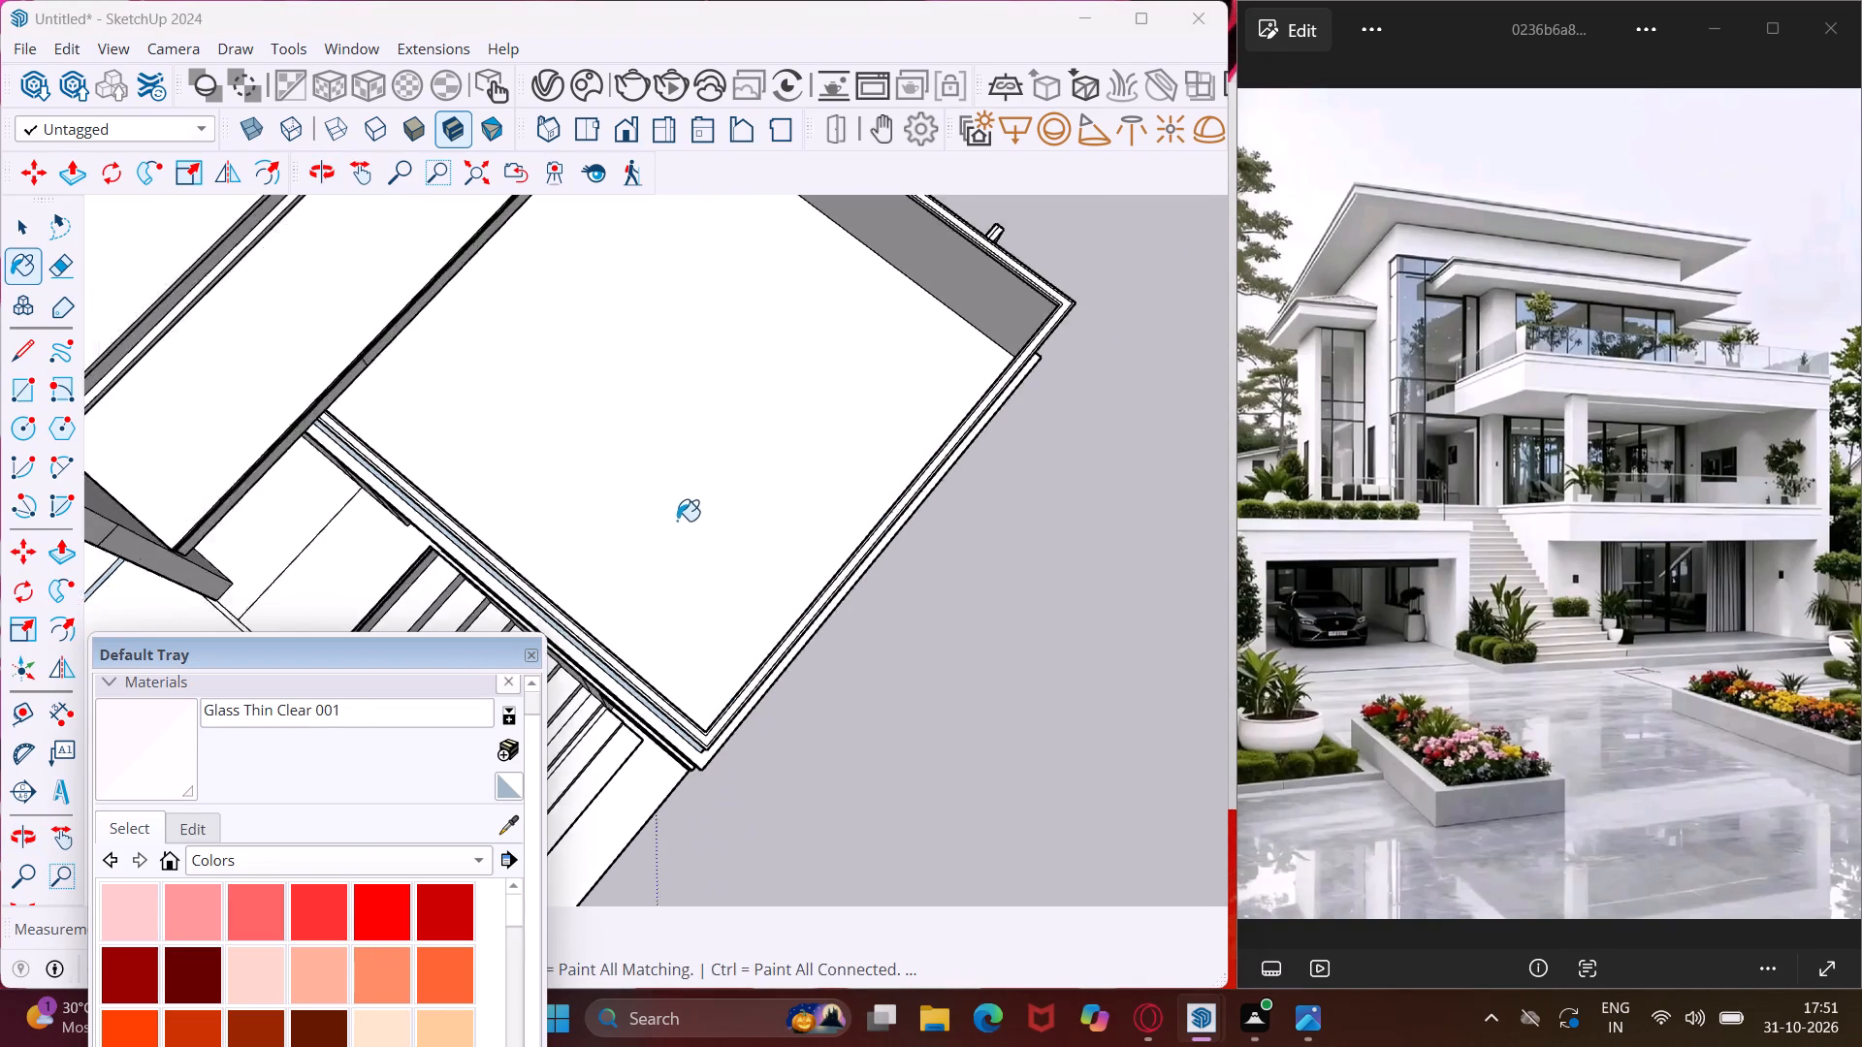
scroll(959, 320, up, 7)
click(962, 299)
middle_drag(1016, 299, 576, 259)
scroll(764, 389, down, 10)
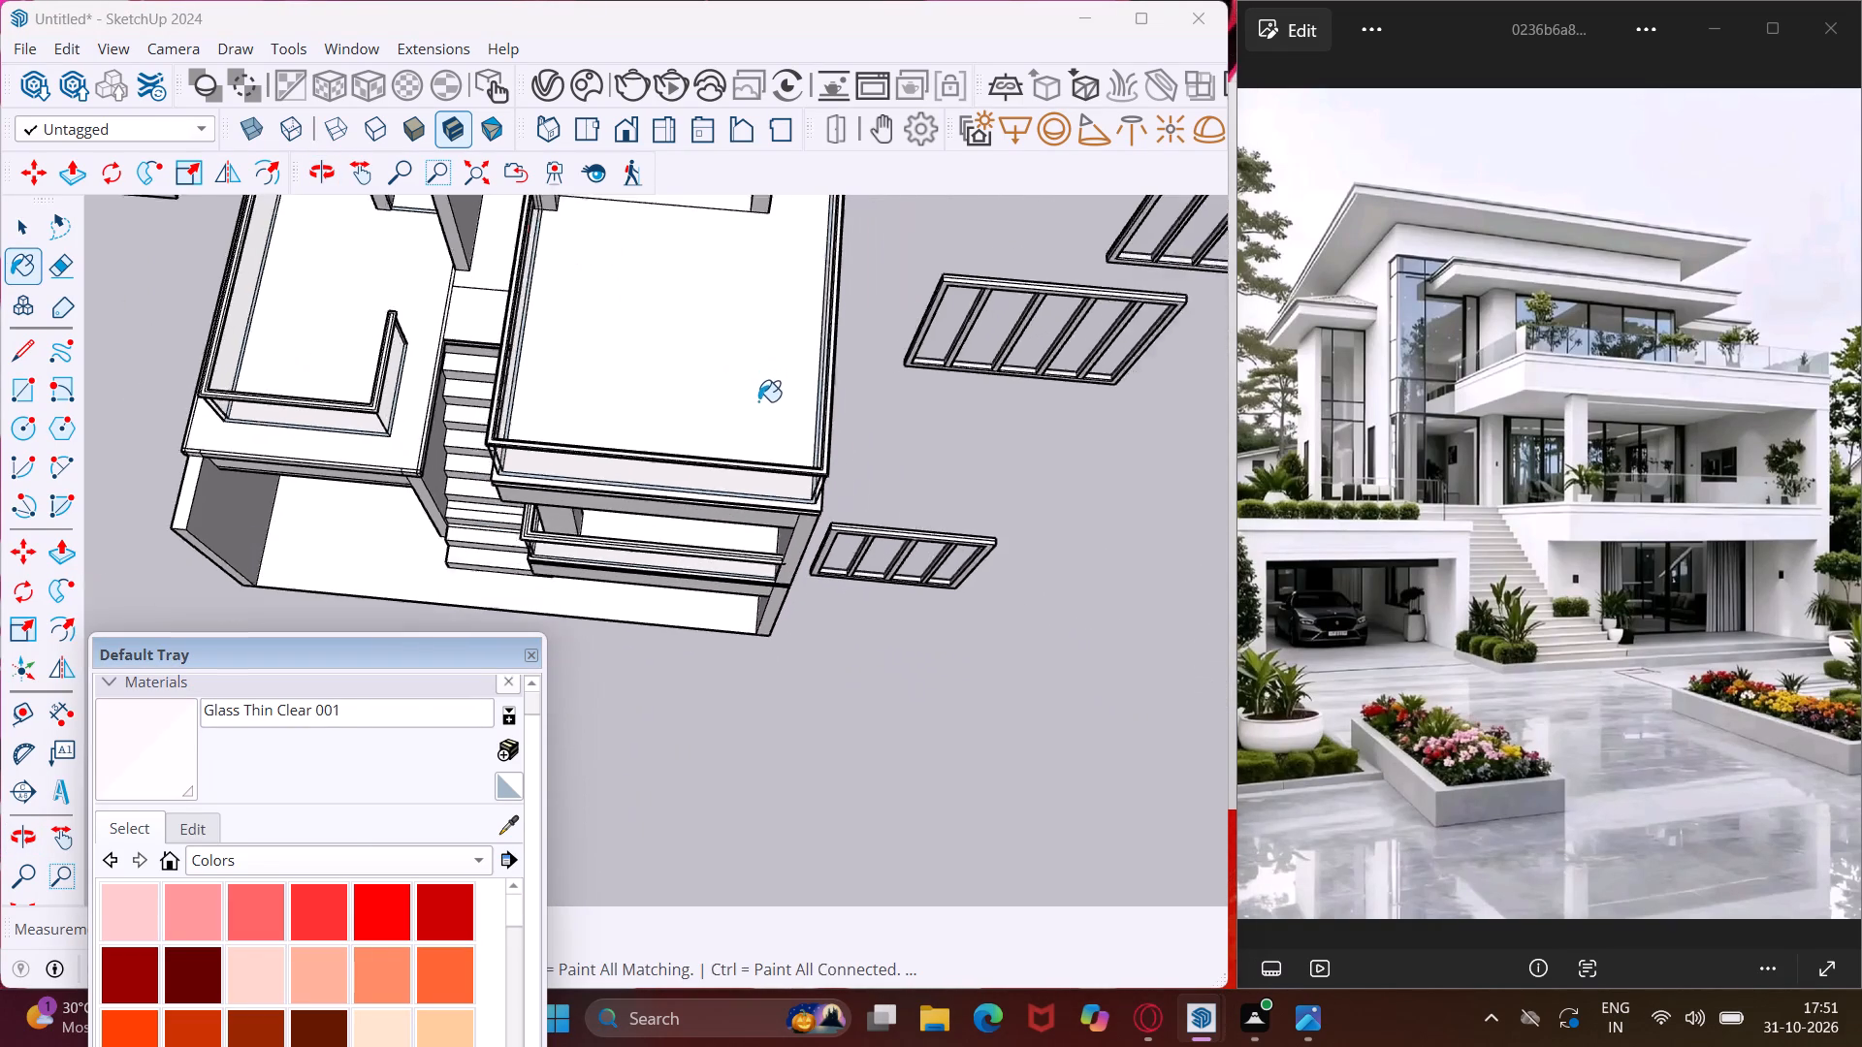
scroll(758, 401, down, 2)
middle_drag(685, 564, 937, 151)
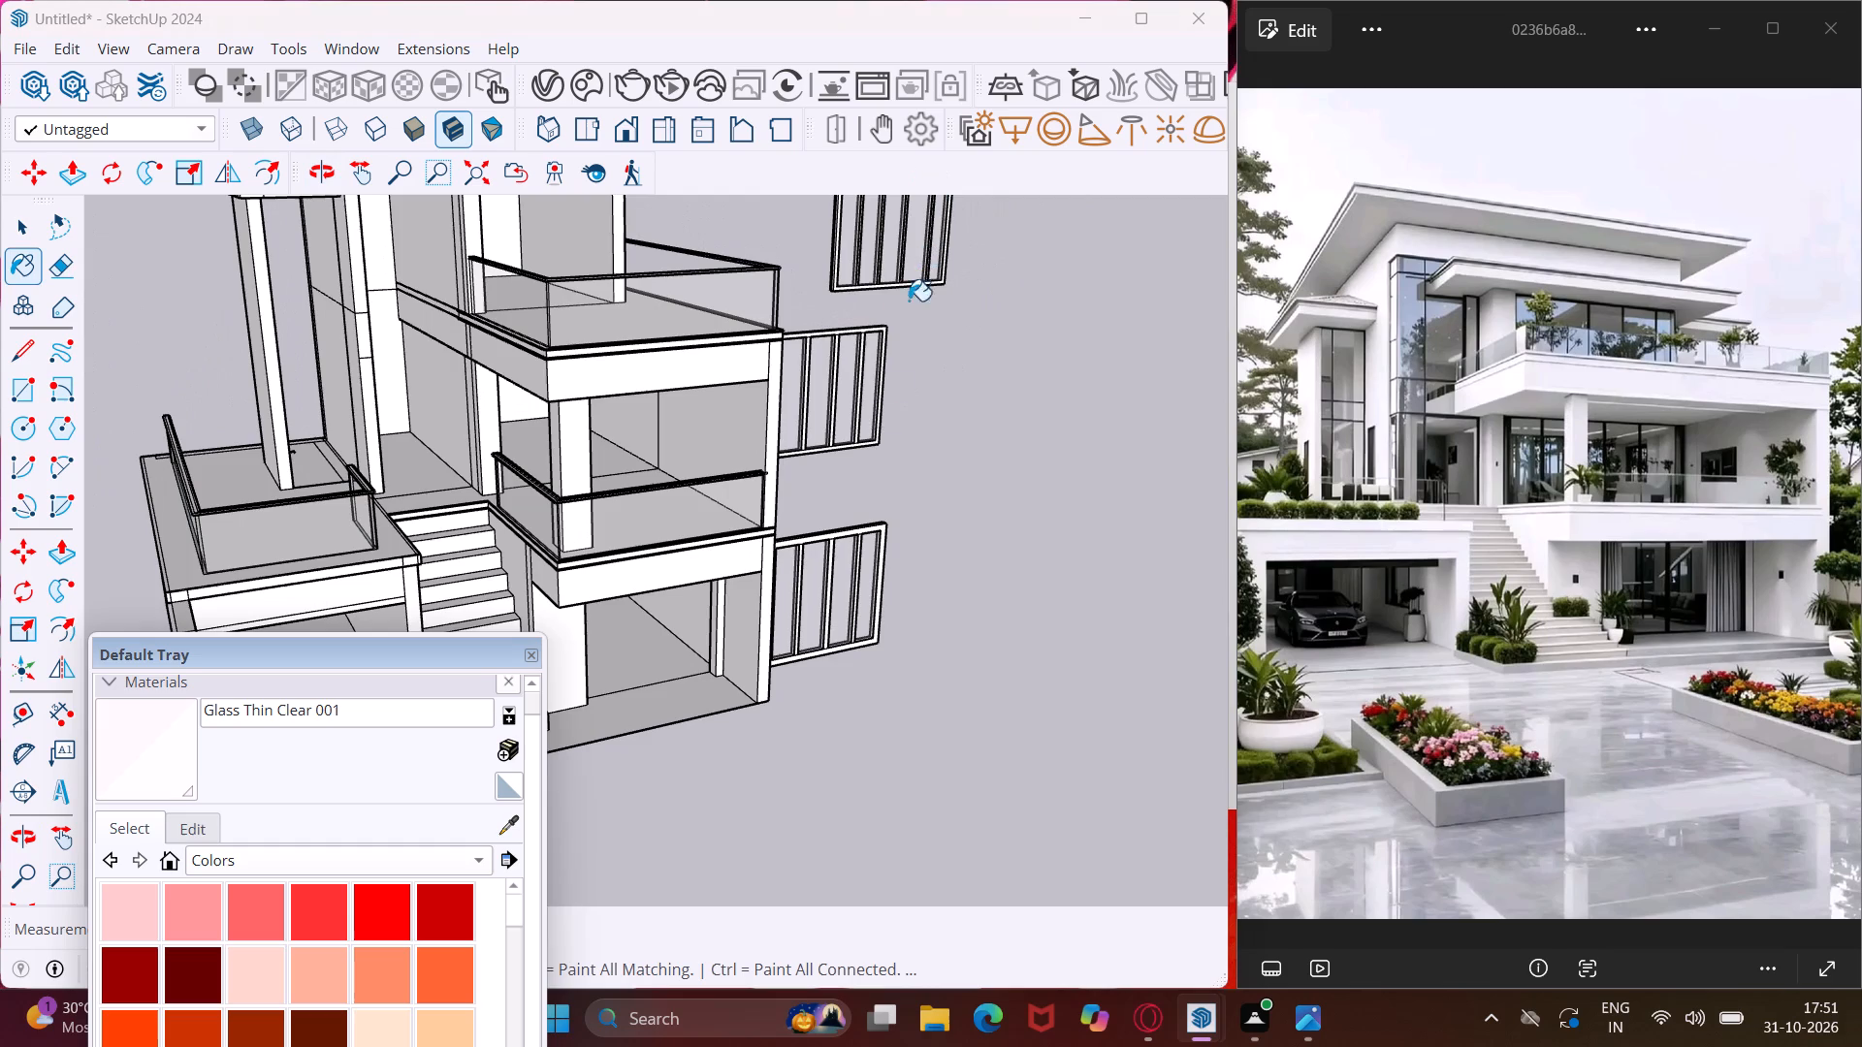
scroll(865, 536, down, 9)
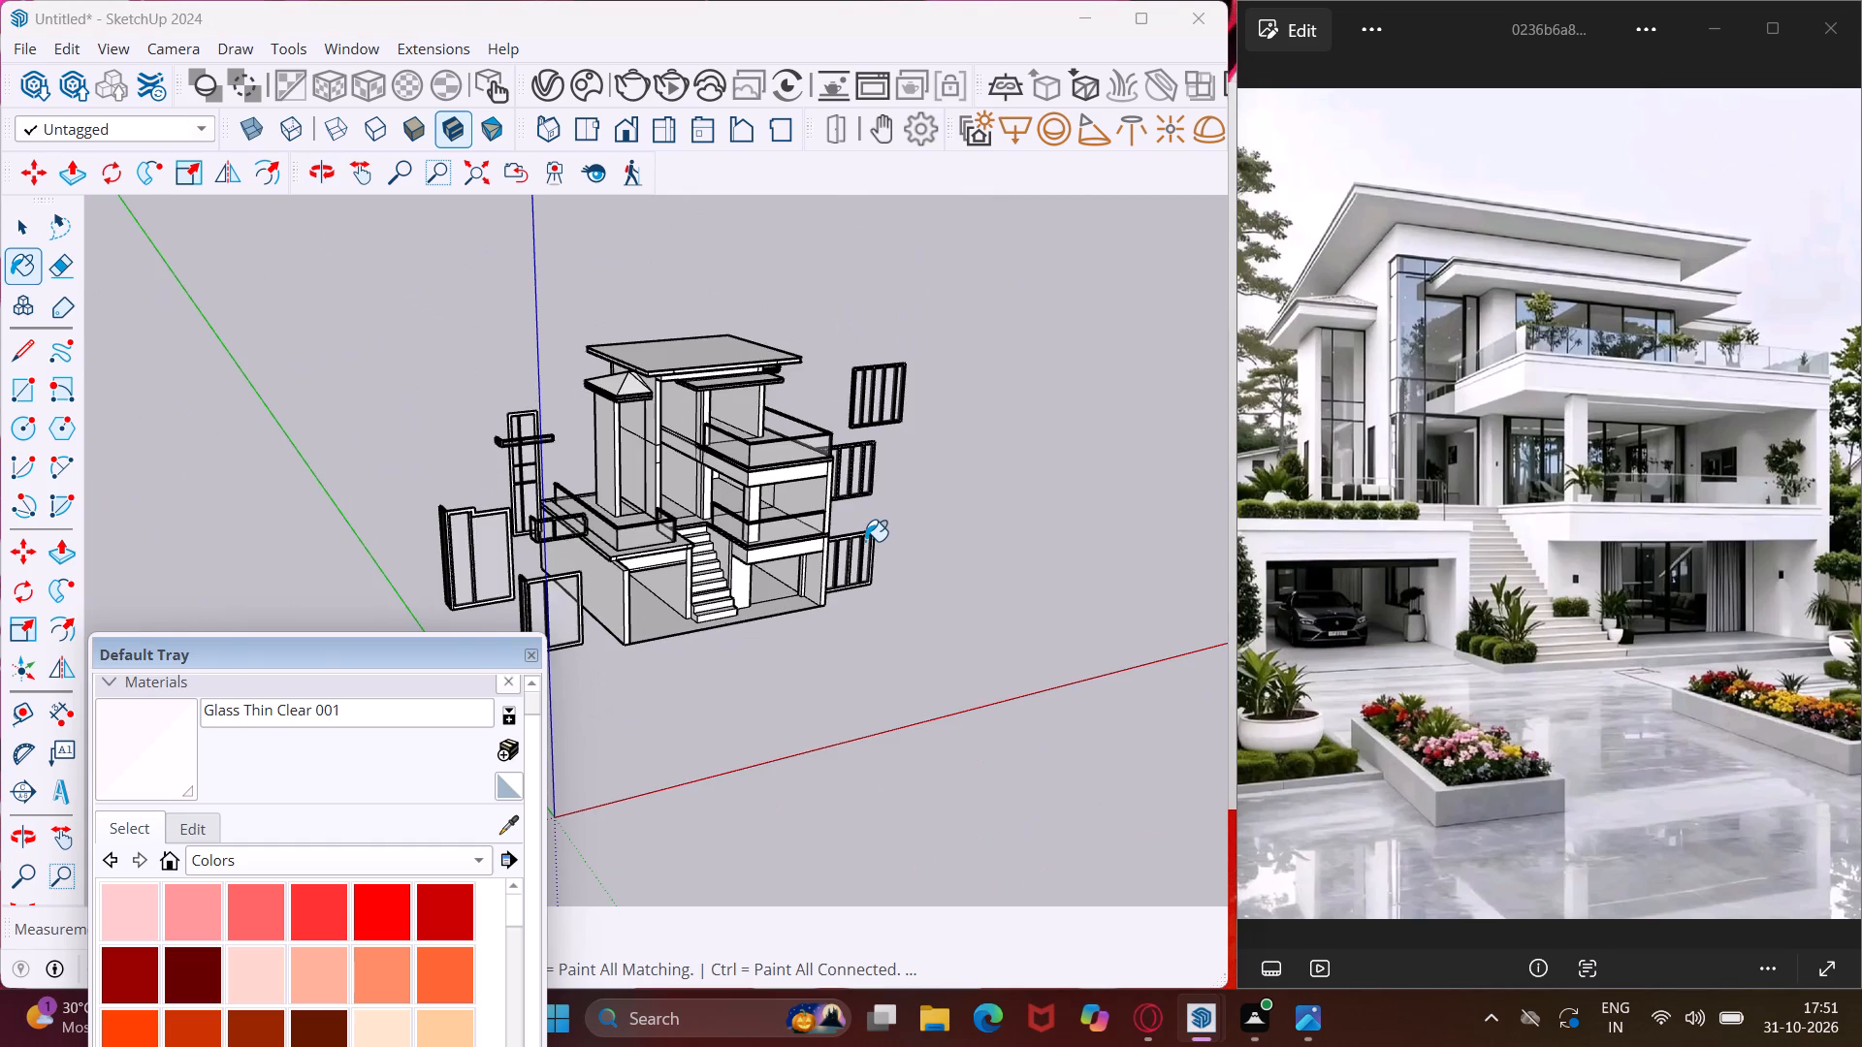
key(Escape)
key(space)
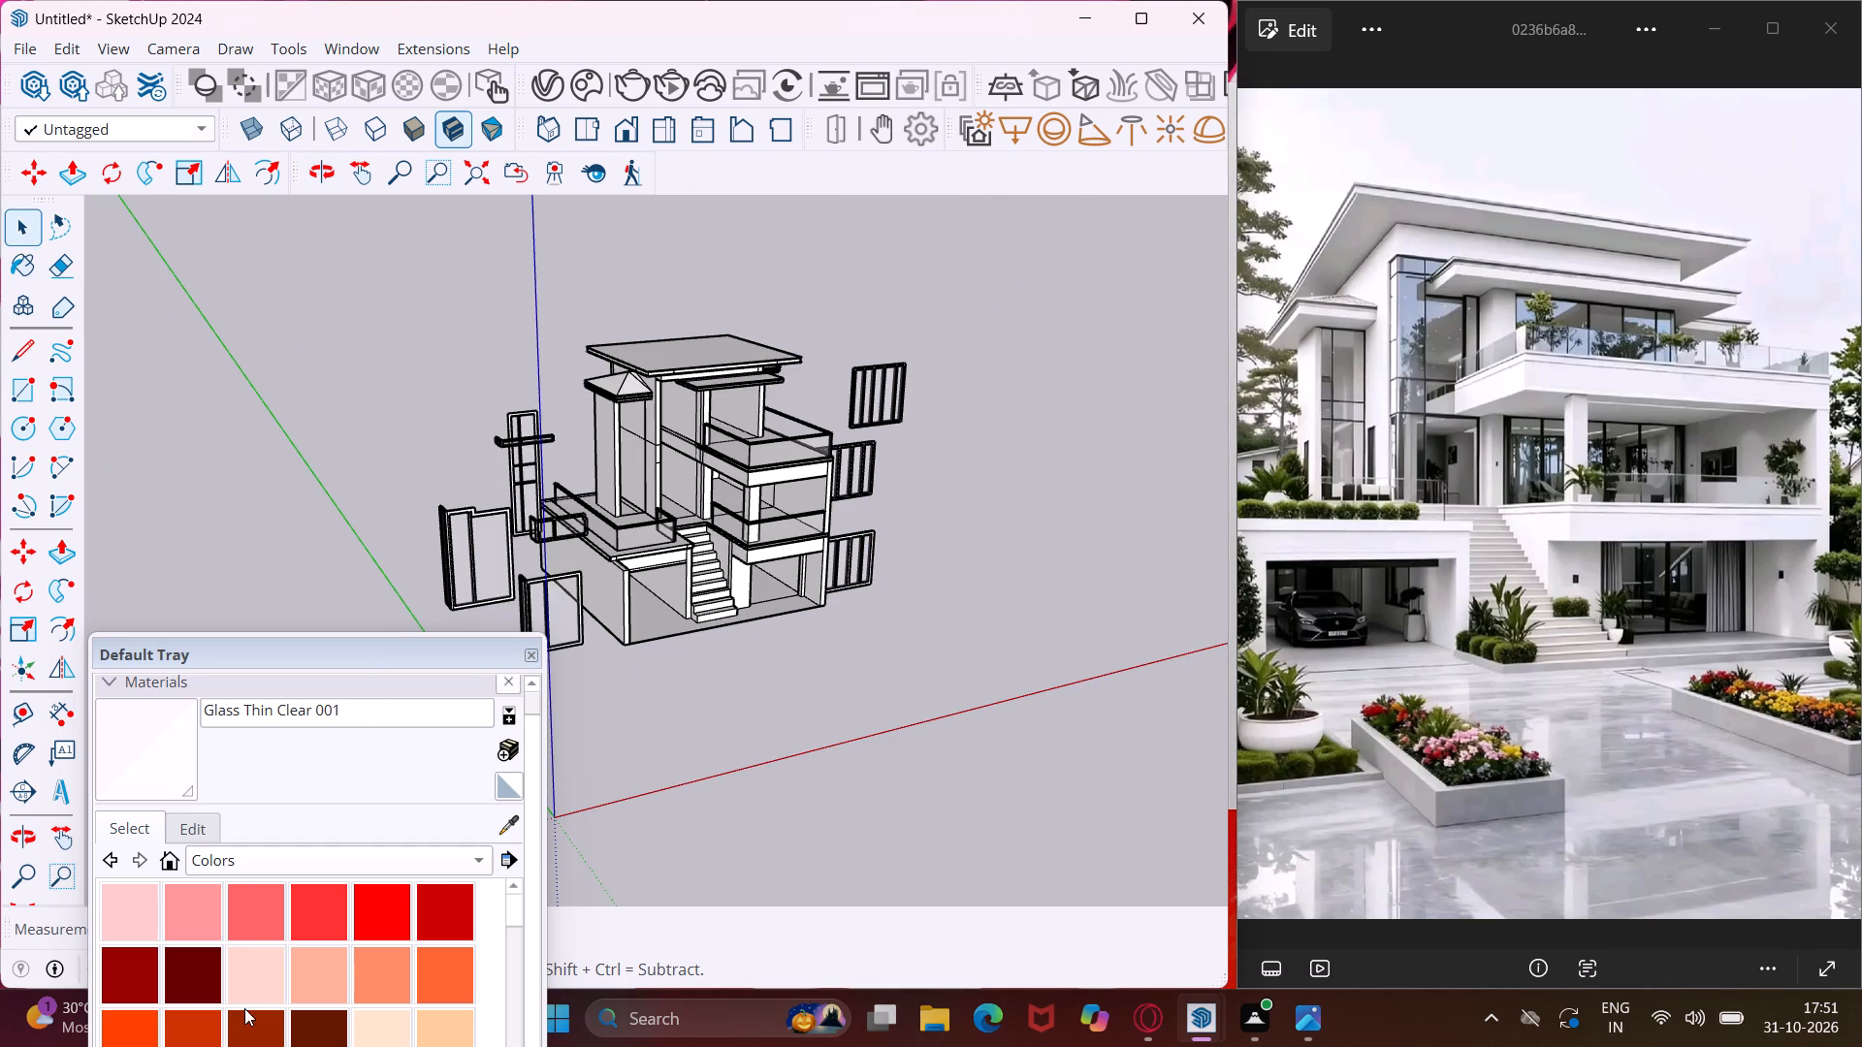
Paint the outer faces on both sides of the free-standing L-shaped corner window frame with Color M07.
scroll(244, 1008, down, 17)
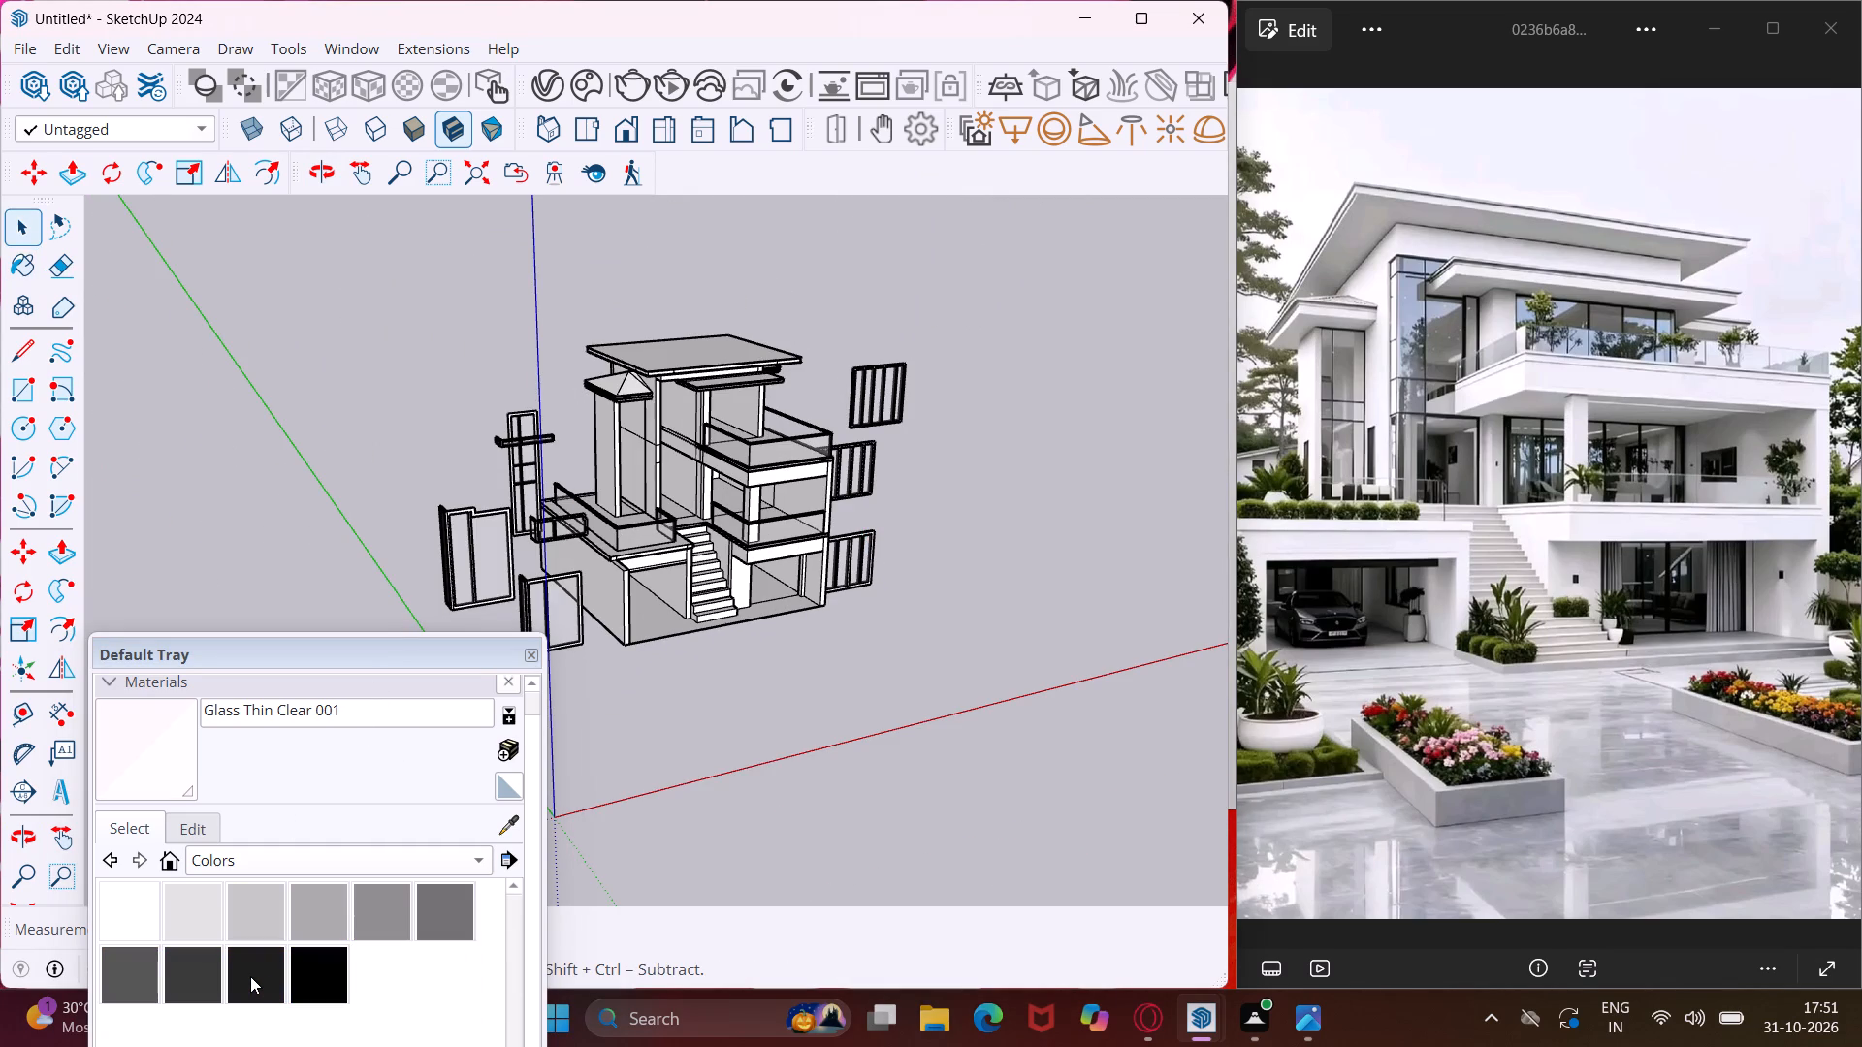
click(202, 974)
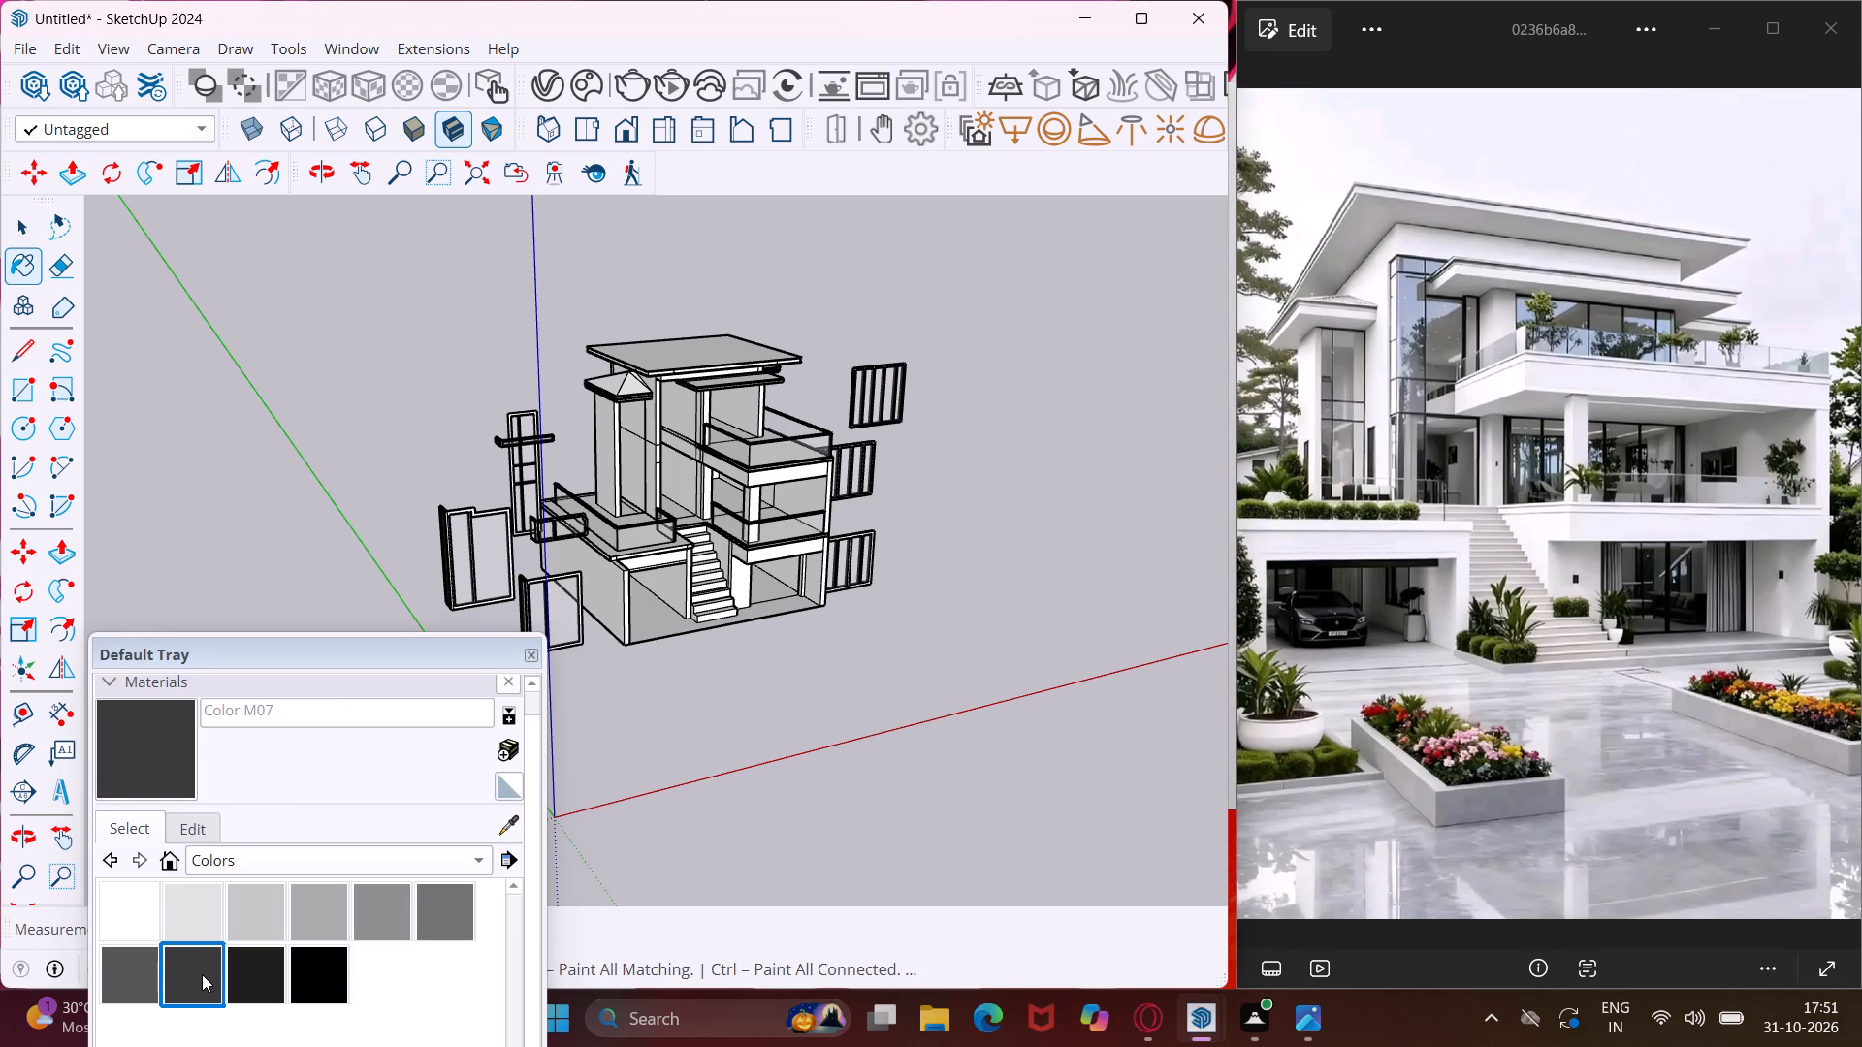
scroll(455, 499, up, 7)
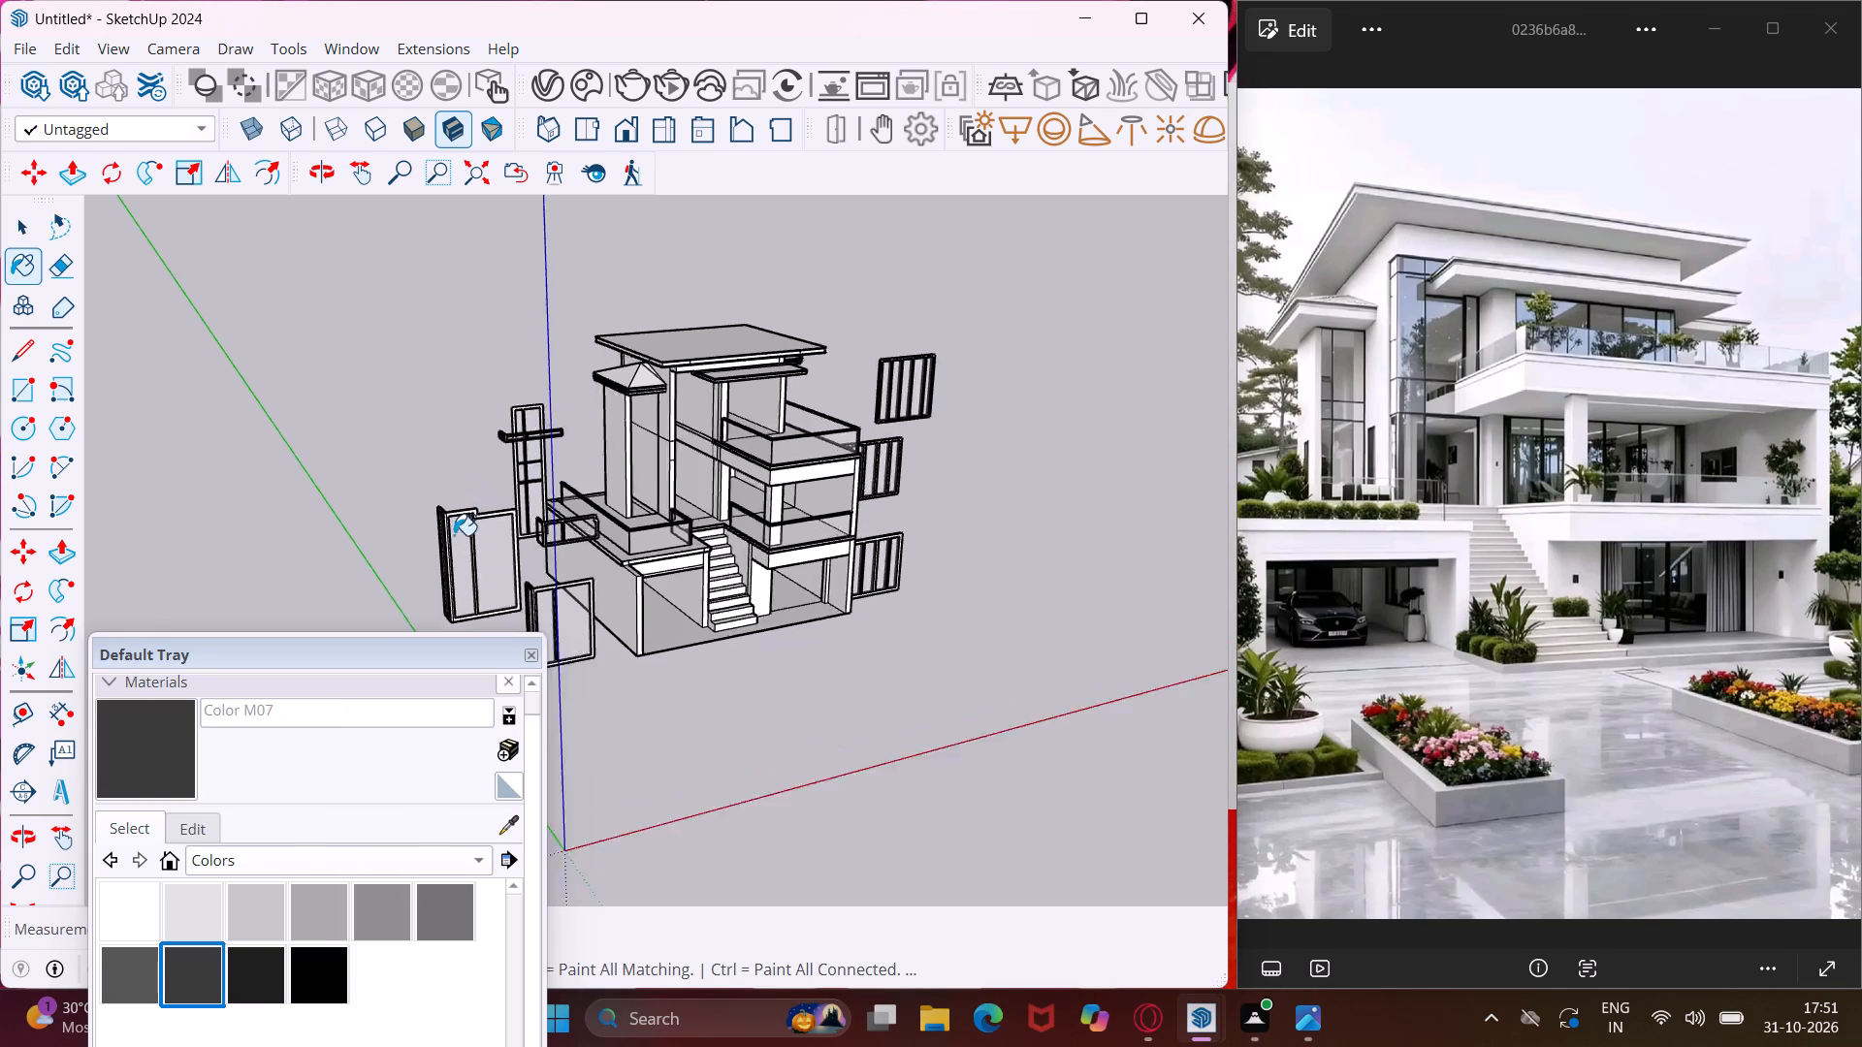
scroll(454, 535, up, 9)
scroll(428, 503, up, 14)
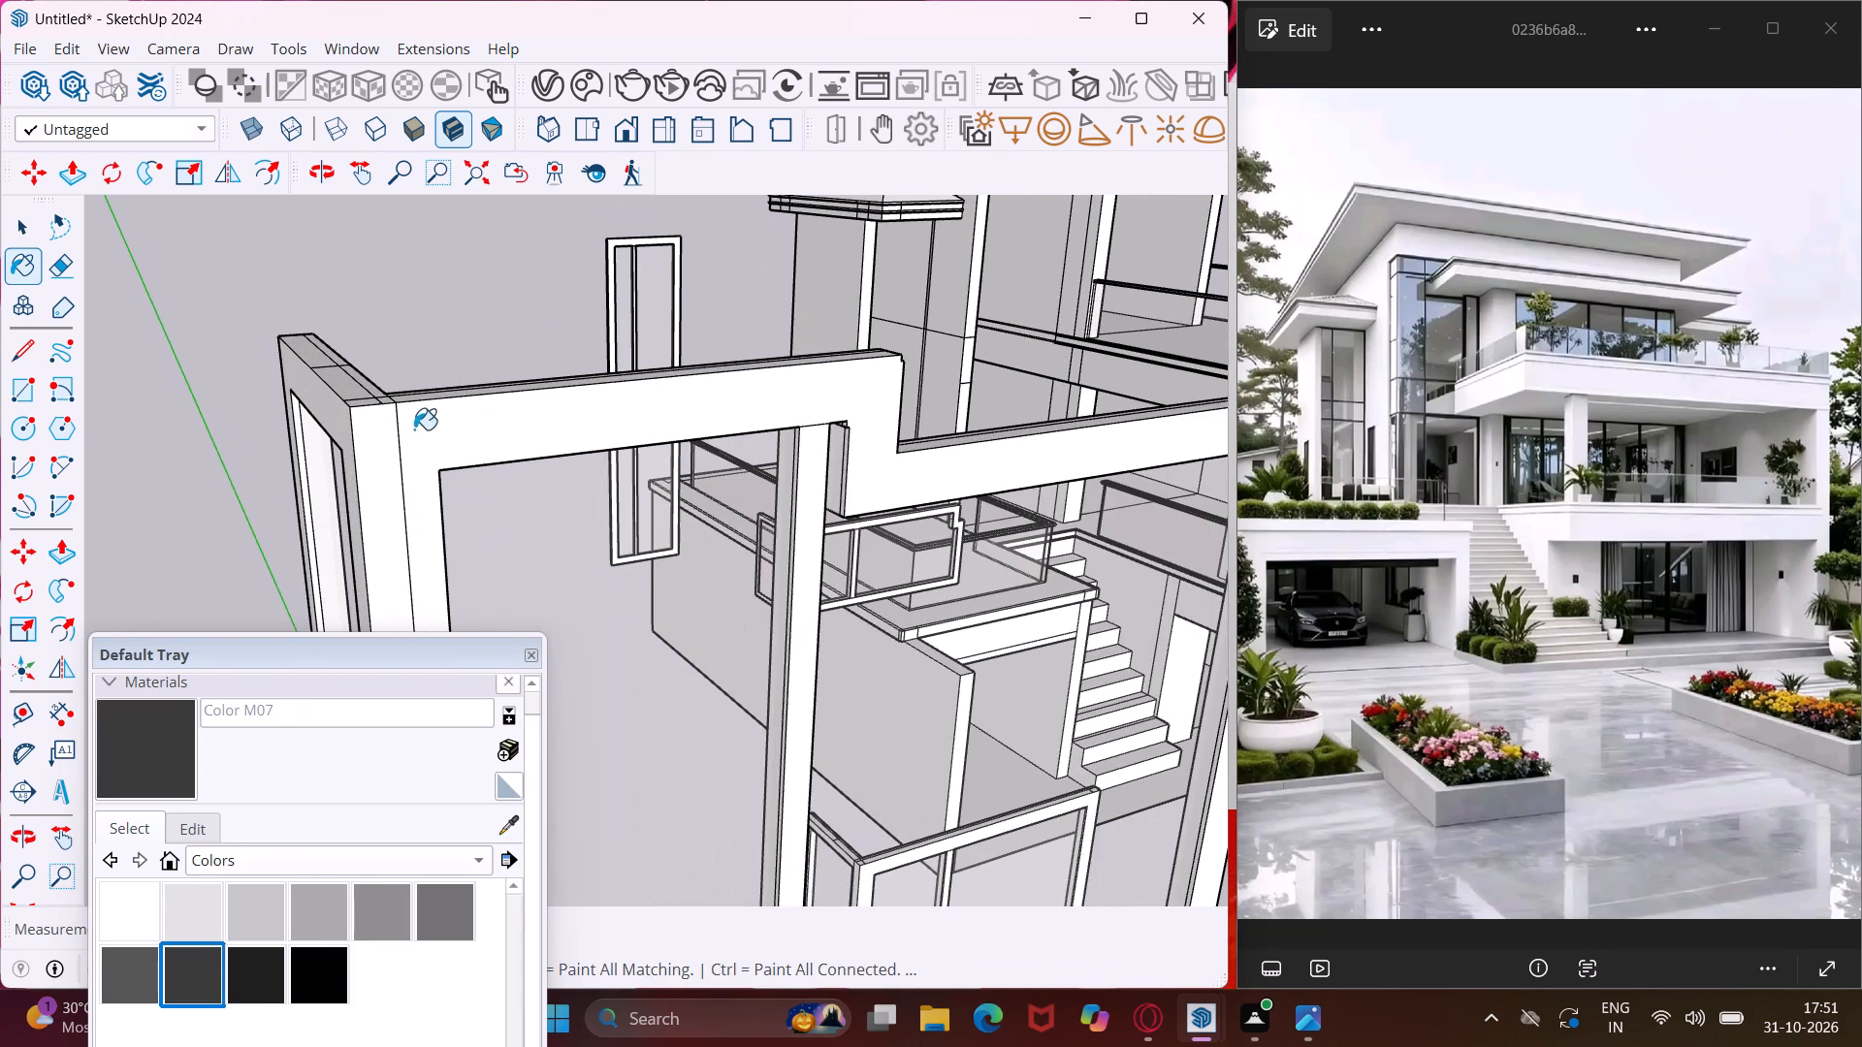
click(414, 429)
click(383, 435)
middle_drag(380, 431, 756, 446)
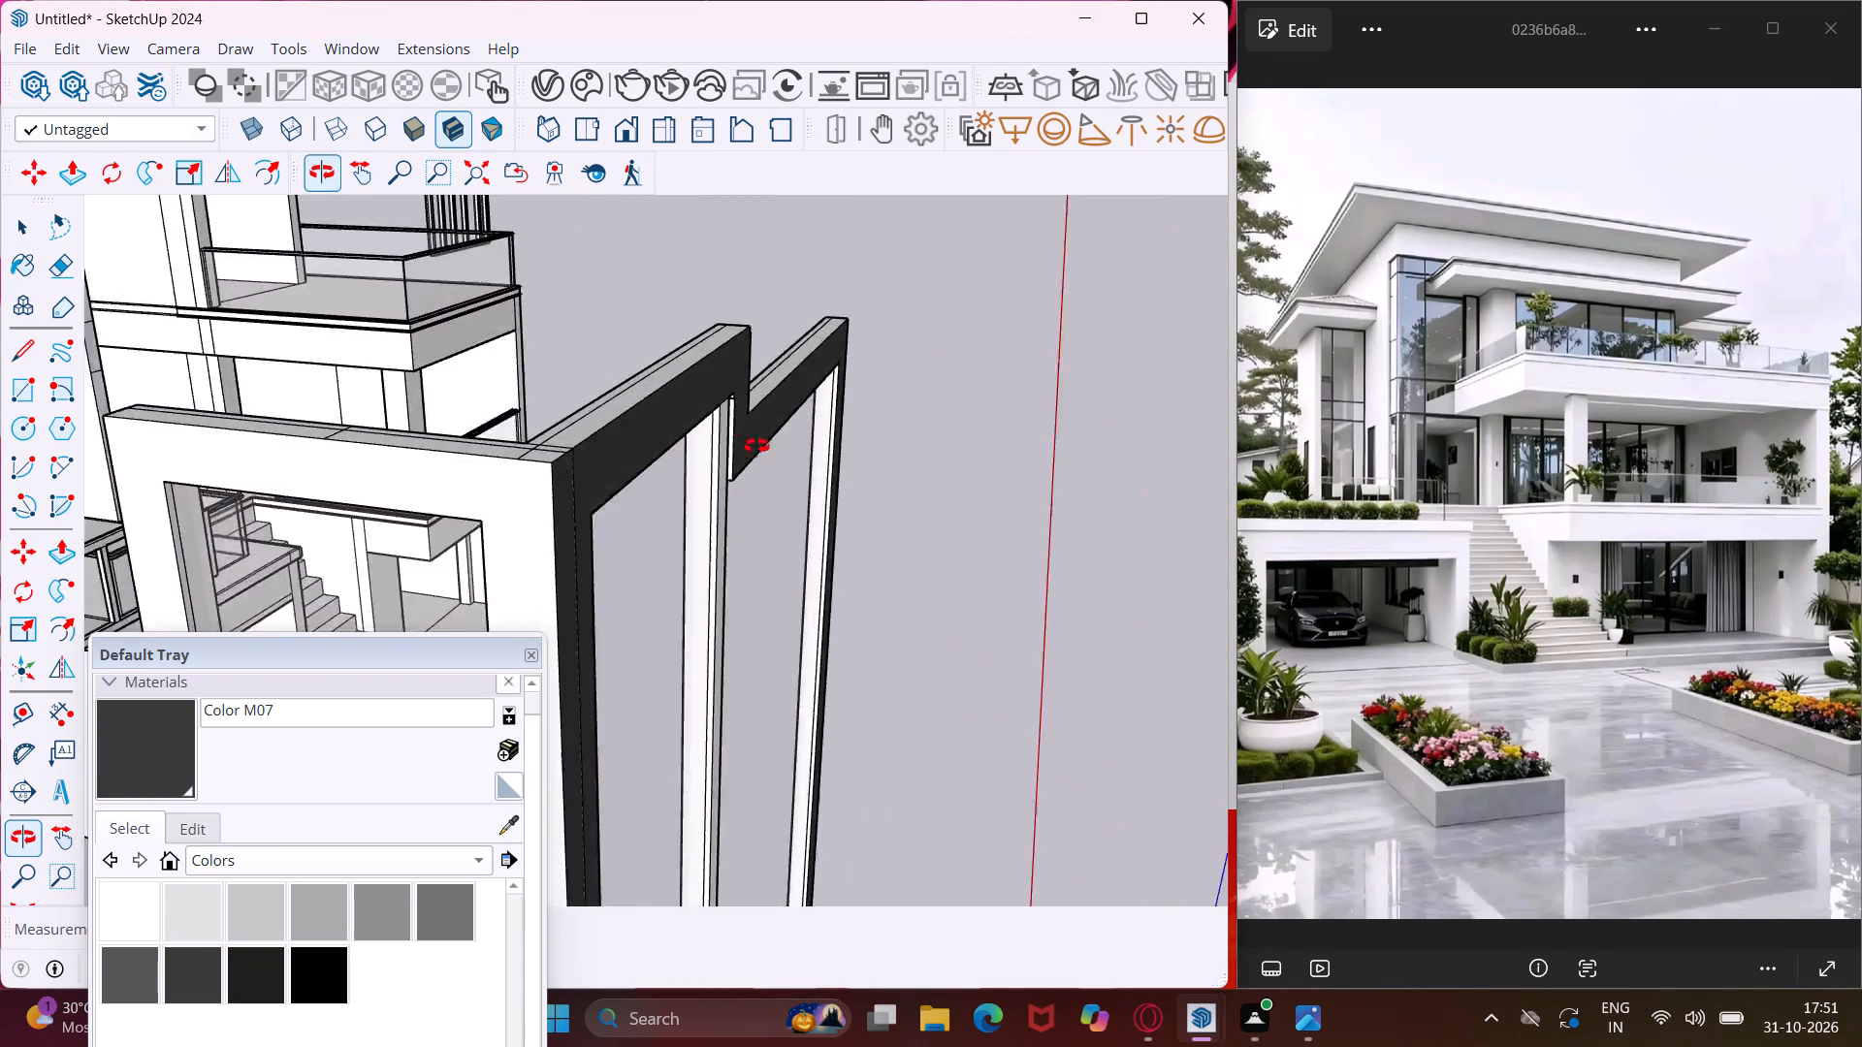
middle_drag(756, 446, 973, 464)
click(695, 543)
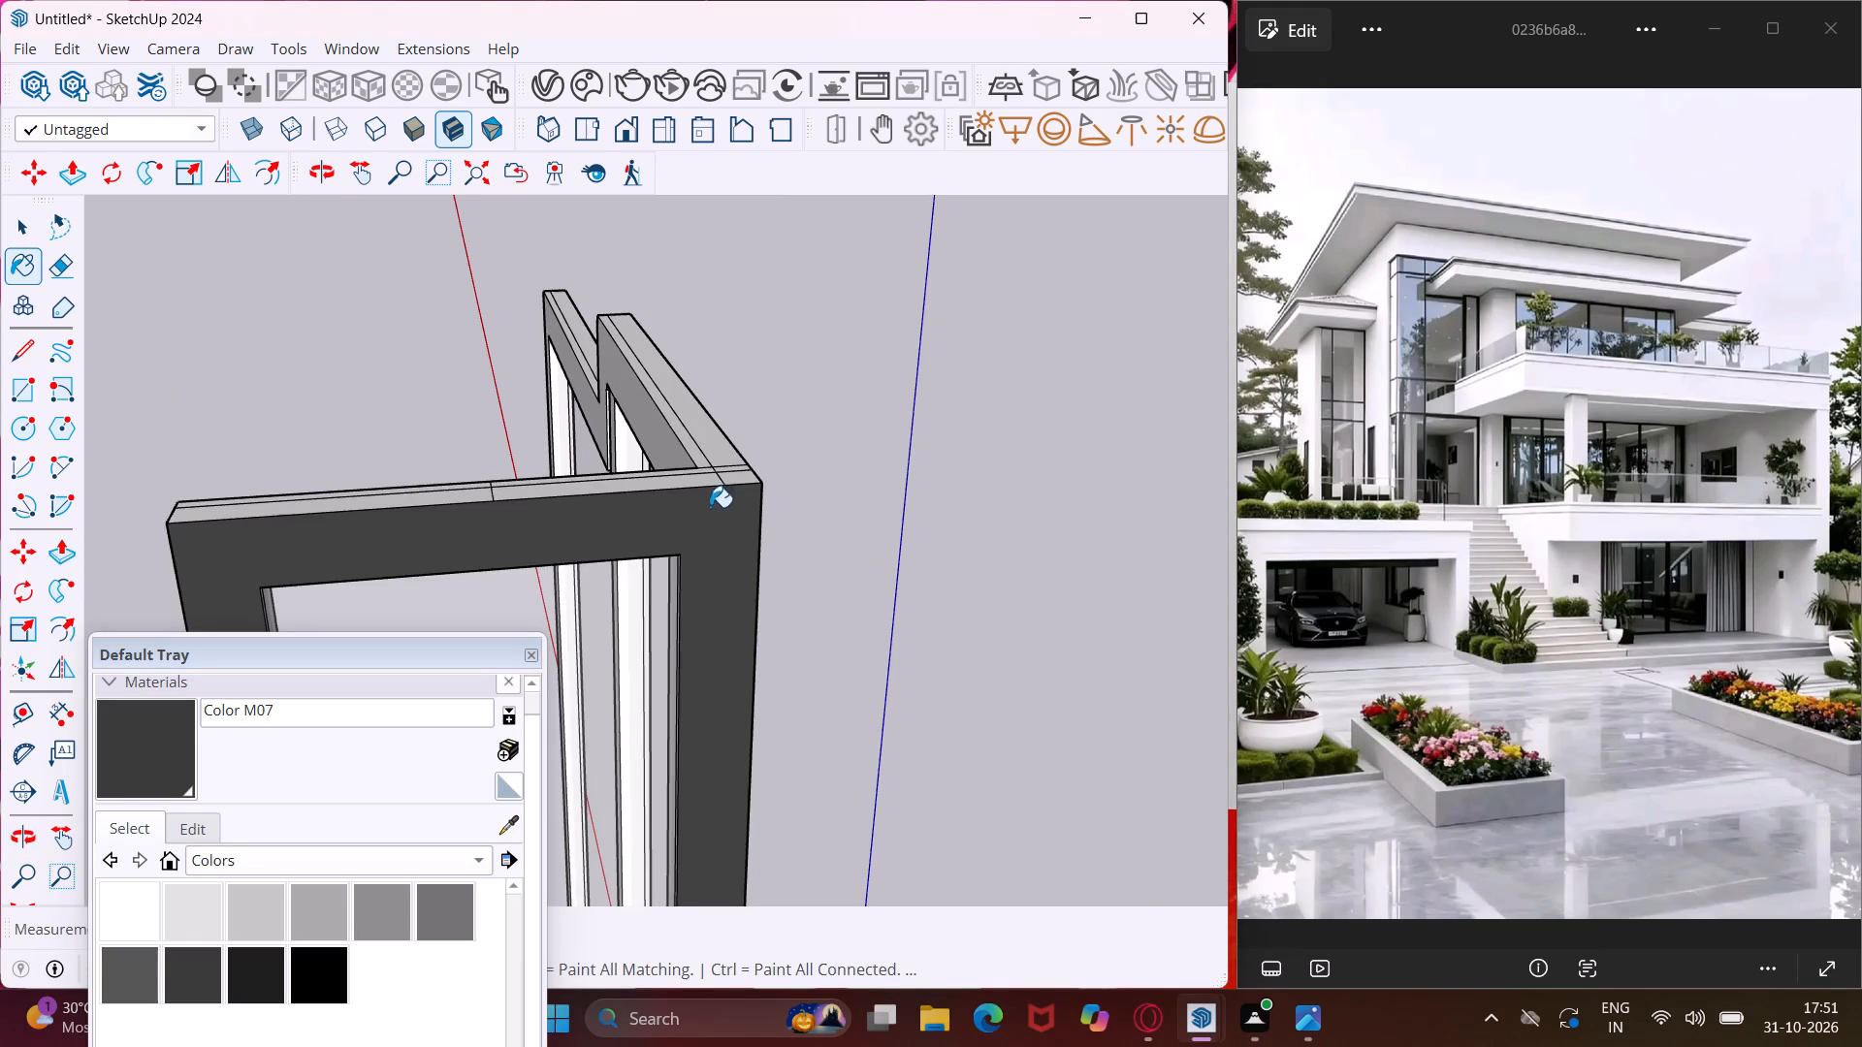
Paint the top faces around the corner and along the raised section of the L-shaped window frame with Color M07.
scroll(709, 493, up, 8)
click(707, 473)
click(714, 401)
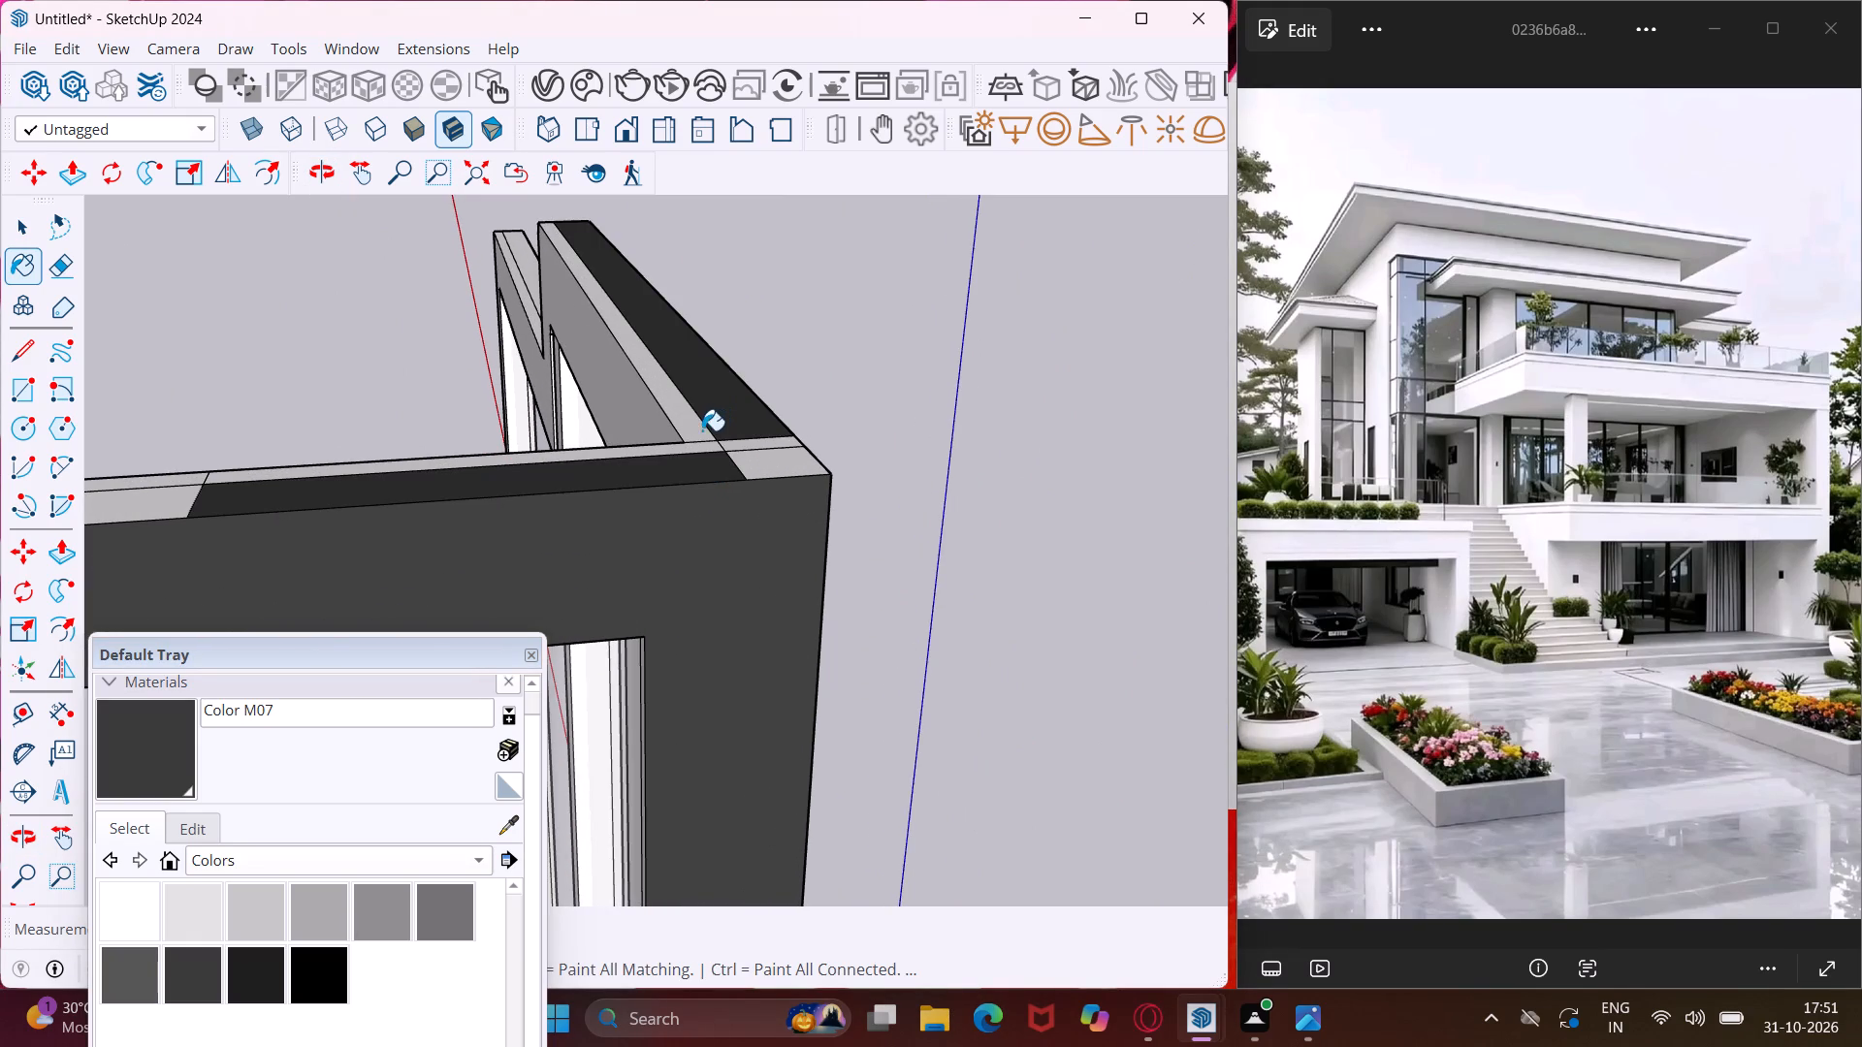
click(702, 430)
click(700, 456)
click(698, 450)
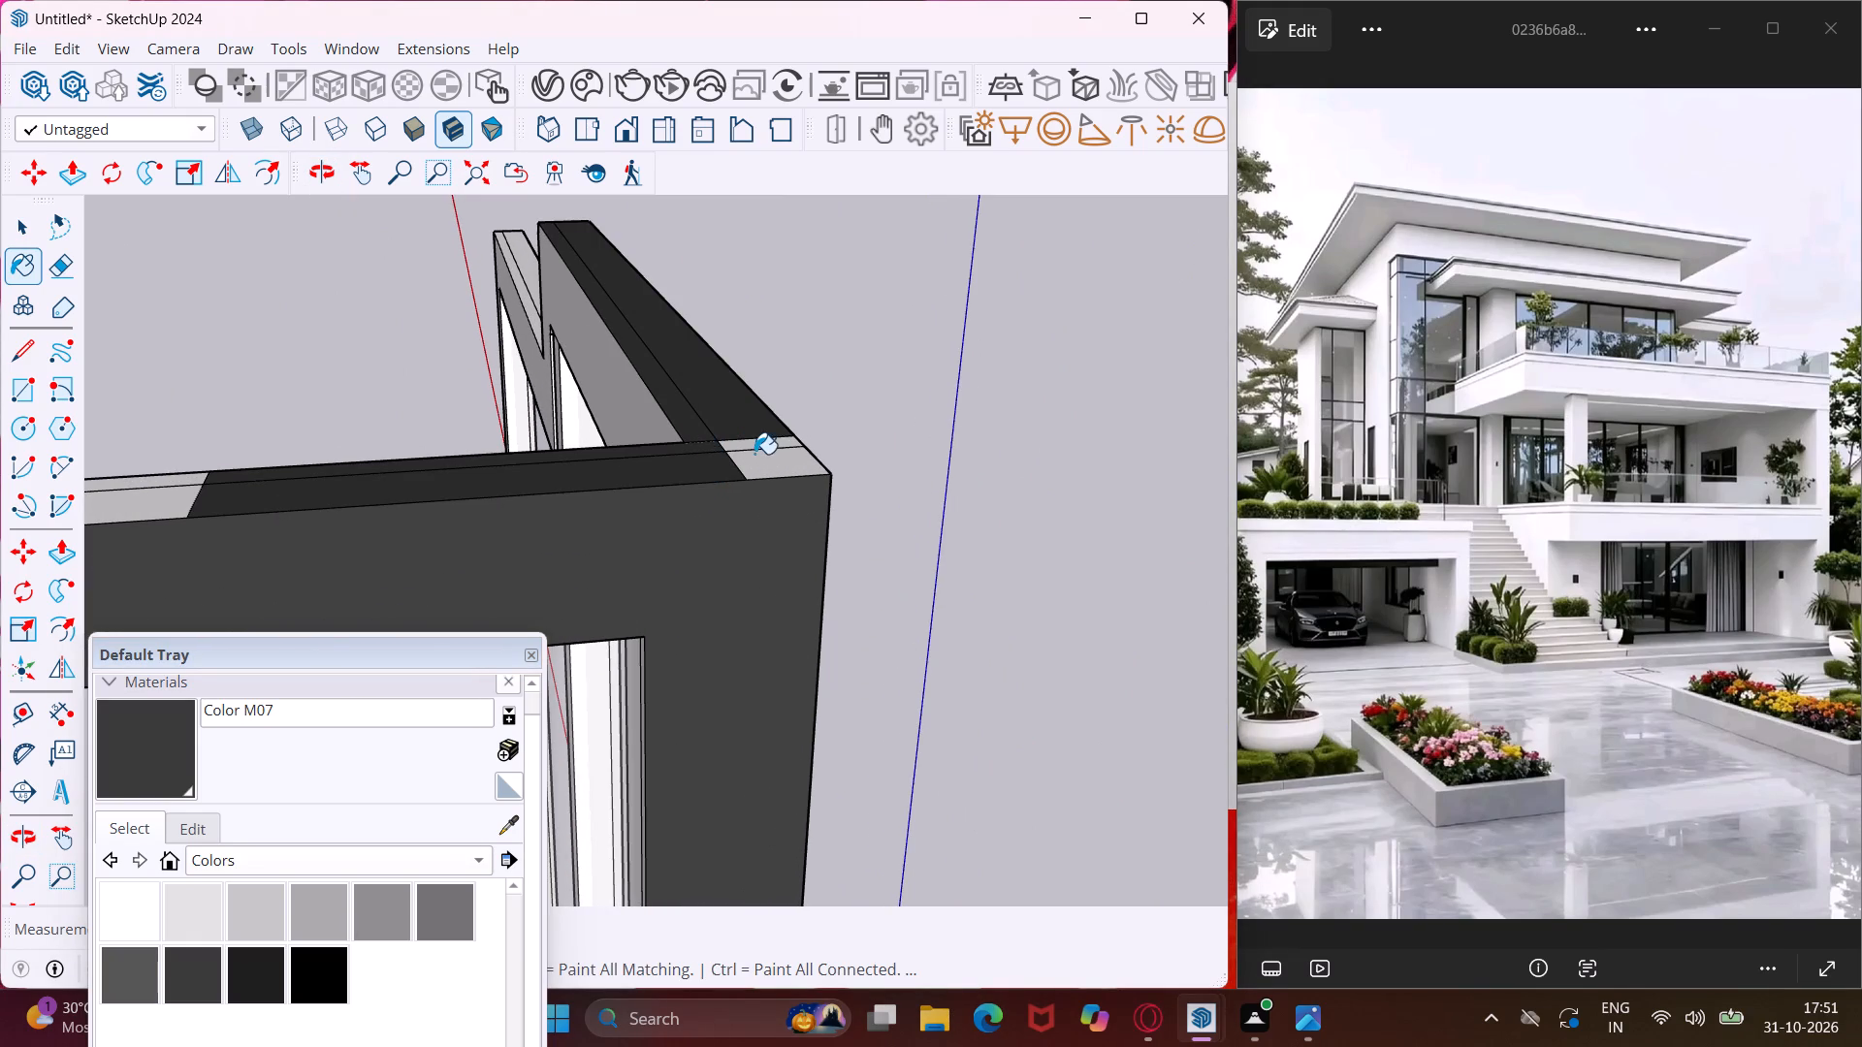
click(754, 454)
click(777, 437)
click(776, 447)
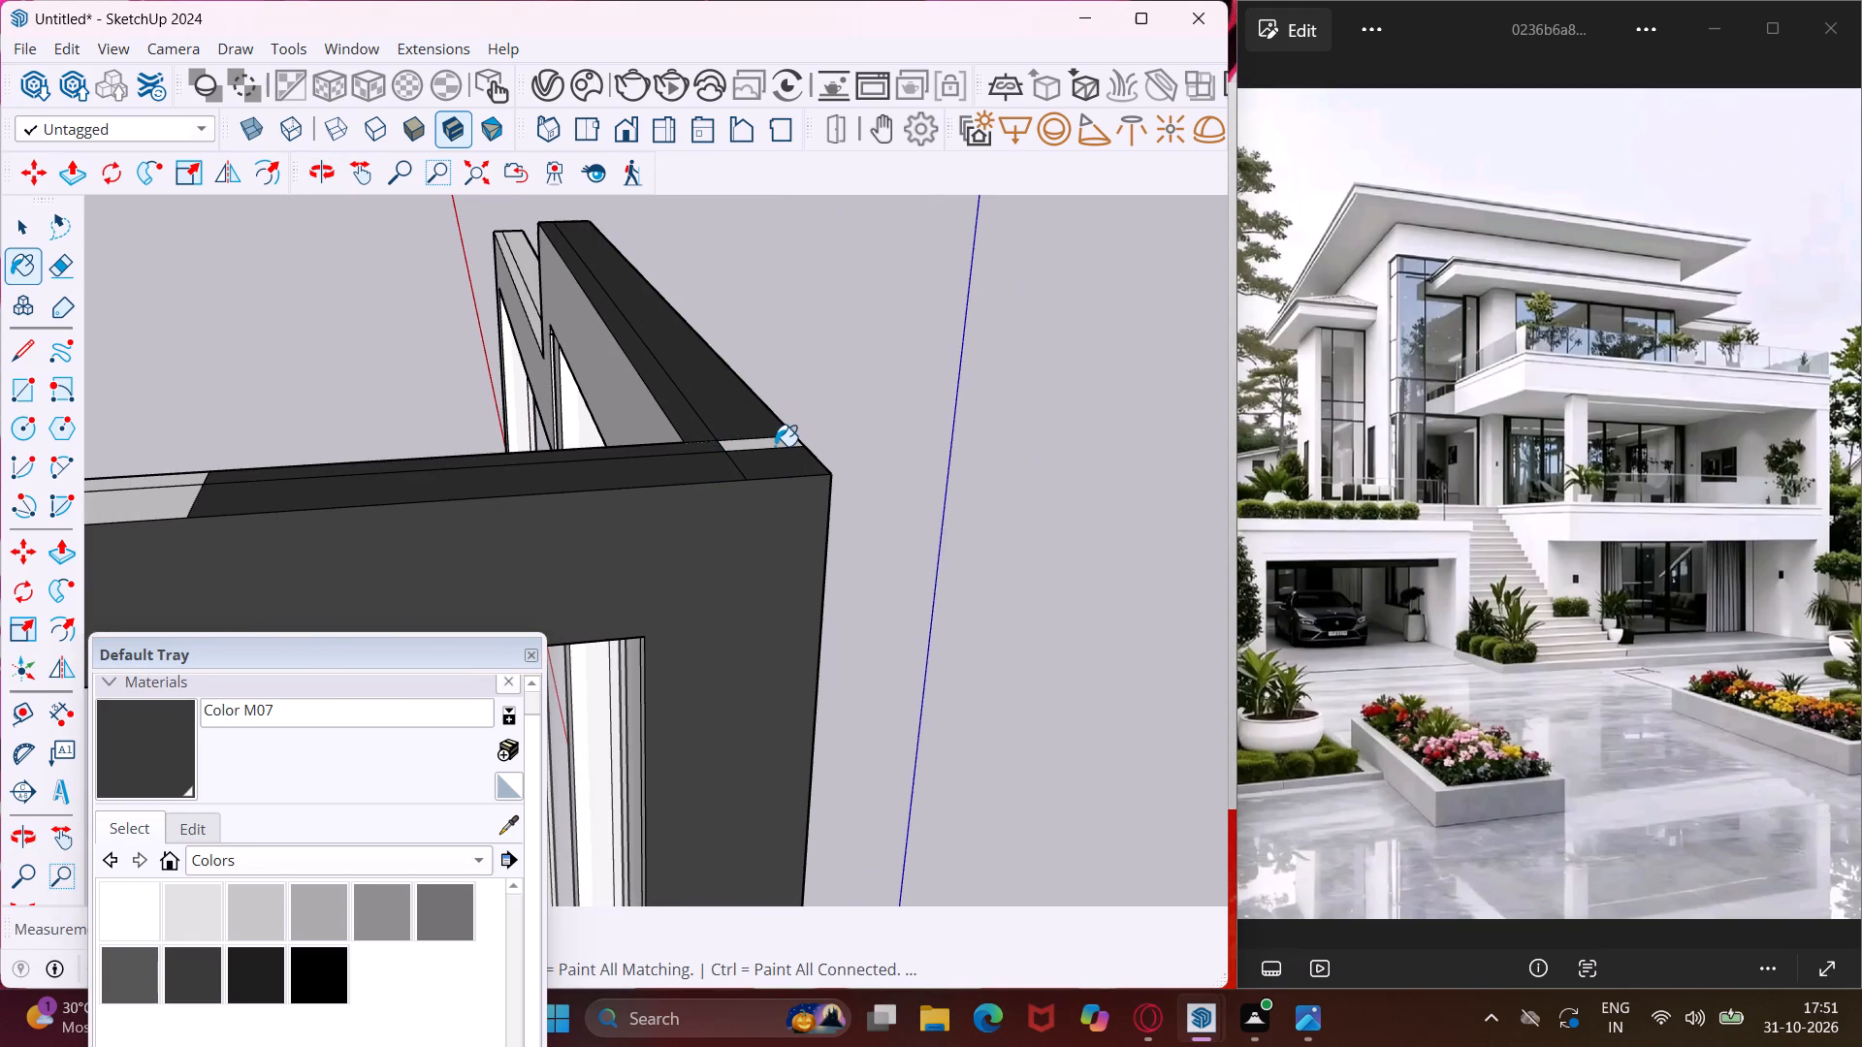
click(775, 446)
click(627, 361)
Paint the remaining top faces along the return side of the L-shaped window frame with Color M07.
middle_drag(625, 361, 1034, 474)
scroll(1031, 446, down, 11)
scroll(1075, 573, up, 3)
click(1062, 579)
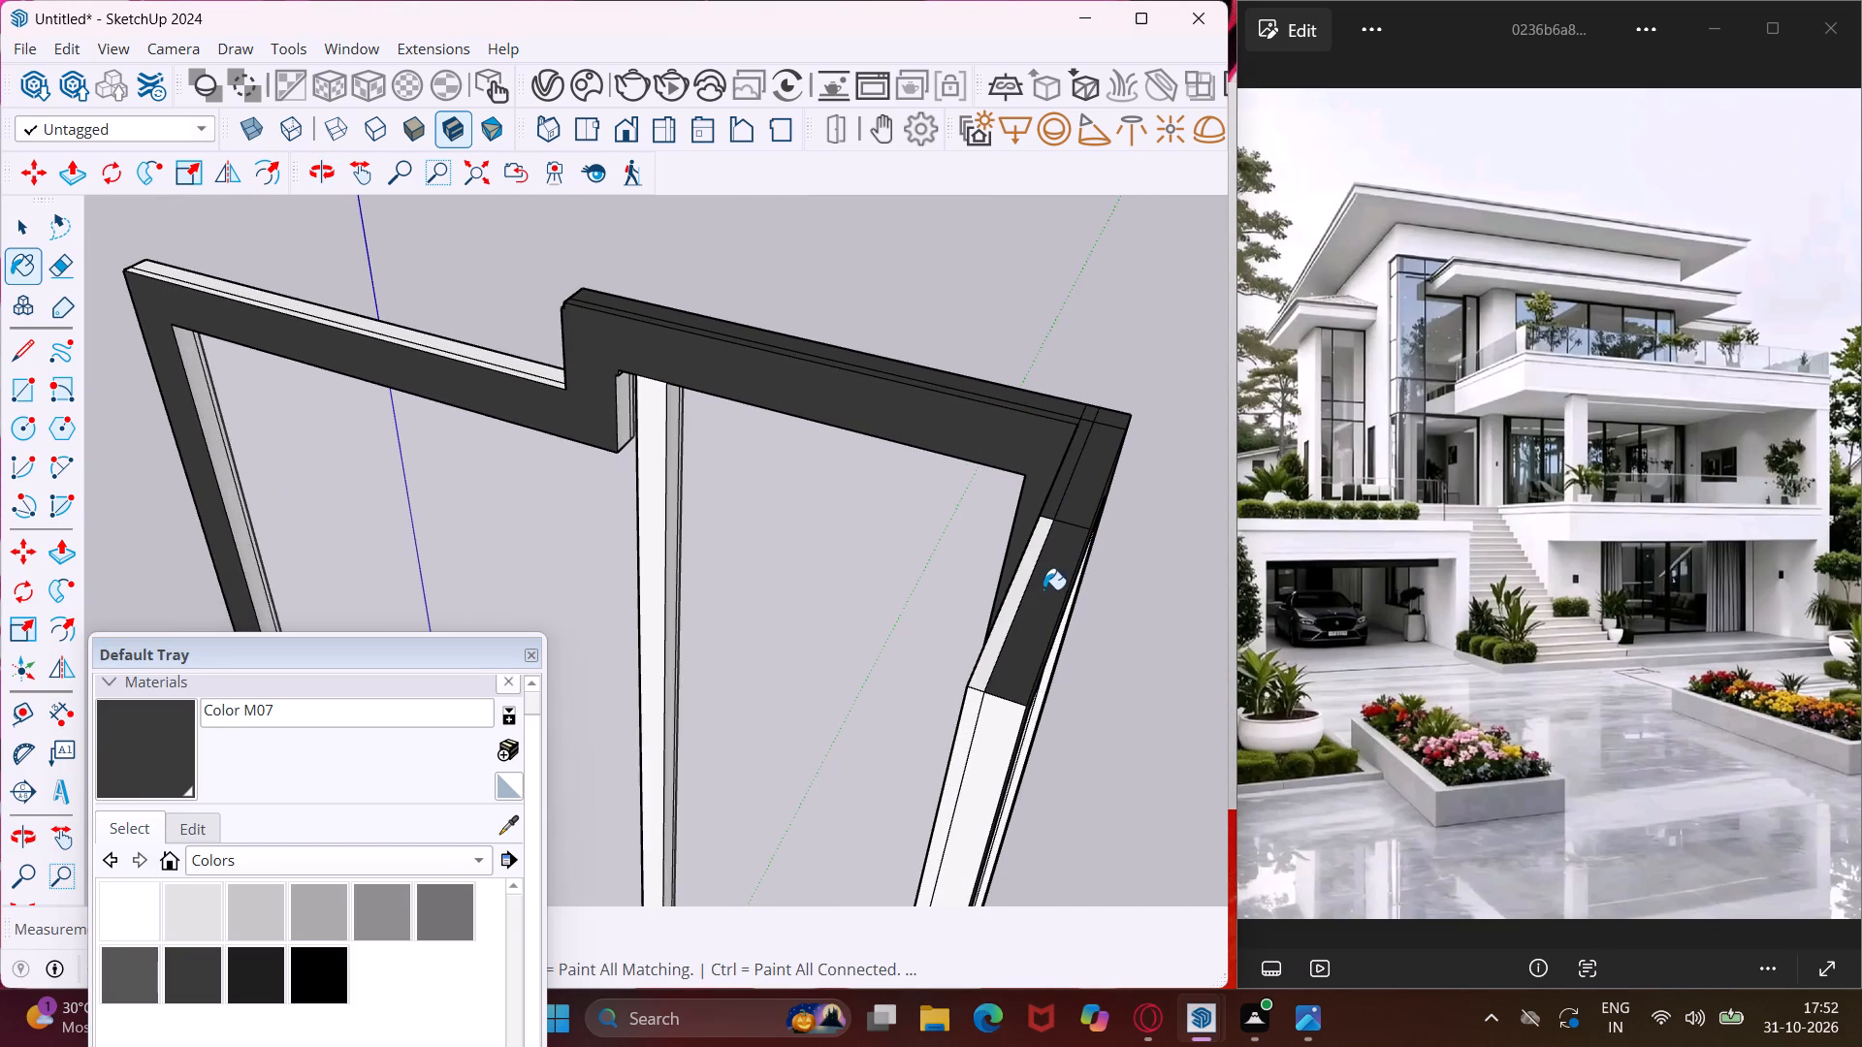
scroll(1029, 603, up, 4)
click(1008, 614)
click(981, 767)
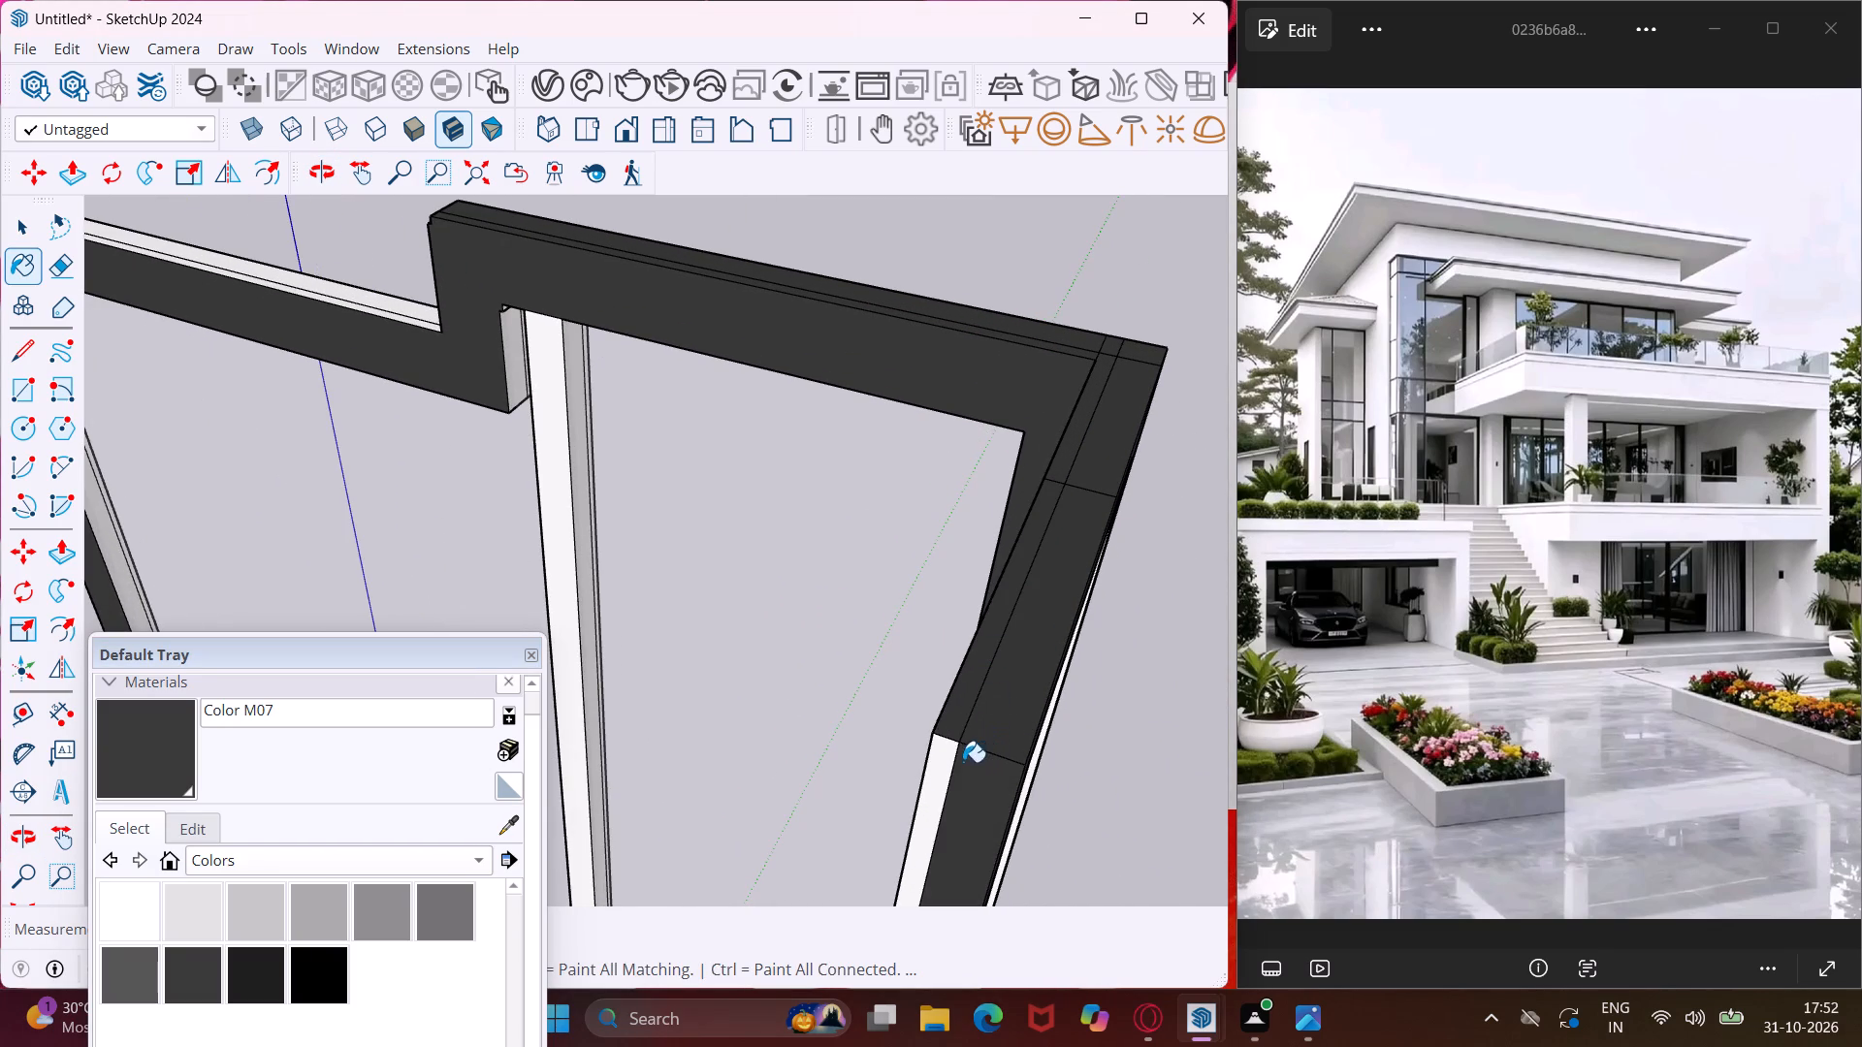
click(939, 766)
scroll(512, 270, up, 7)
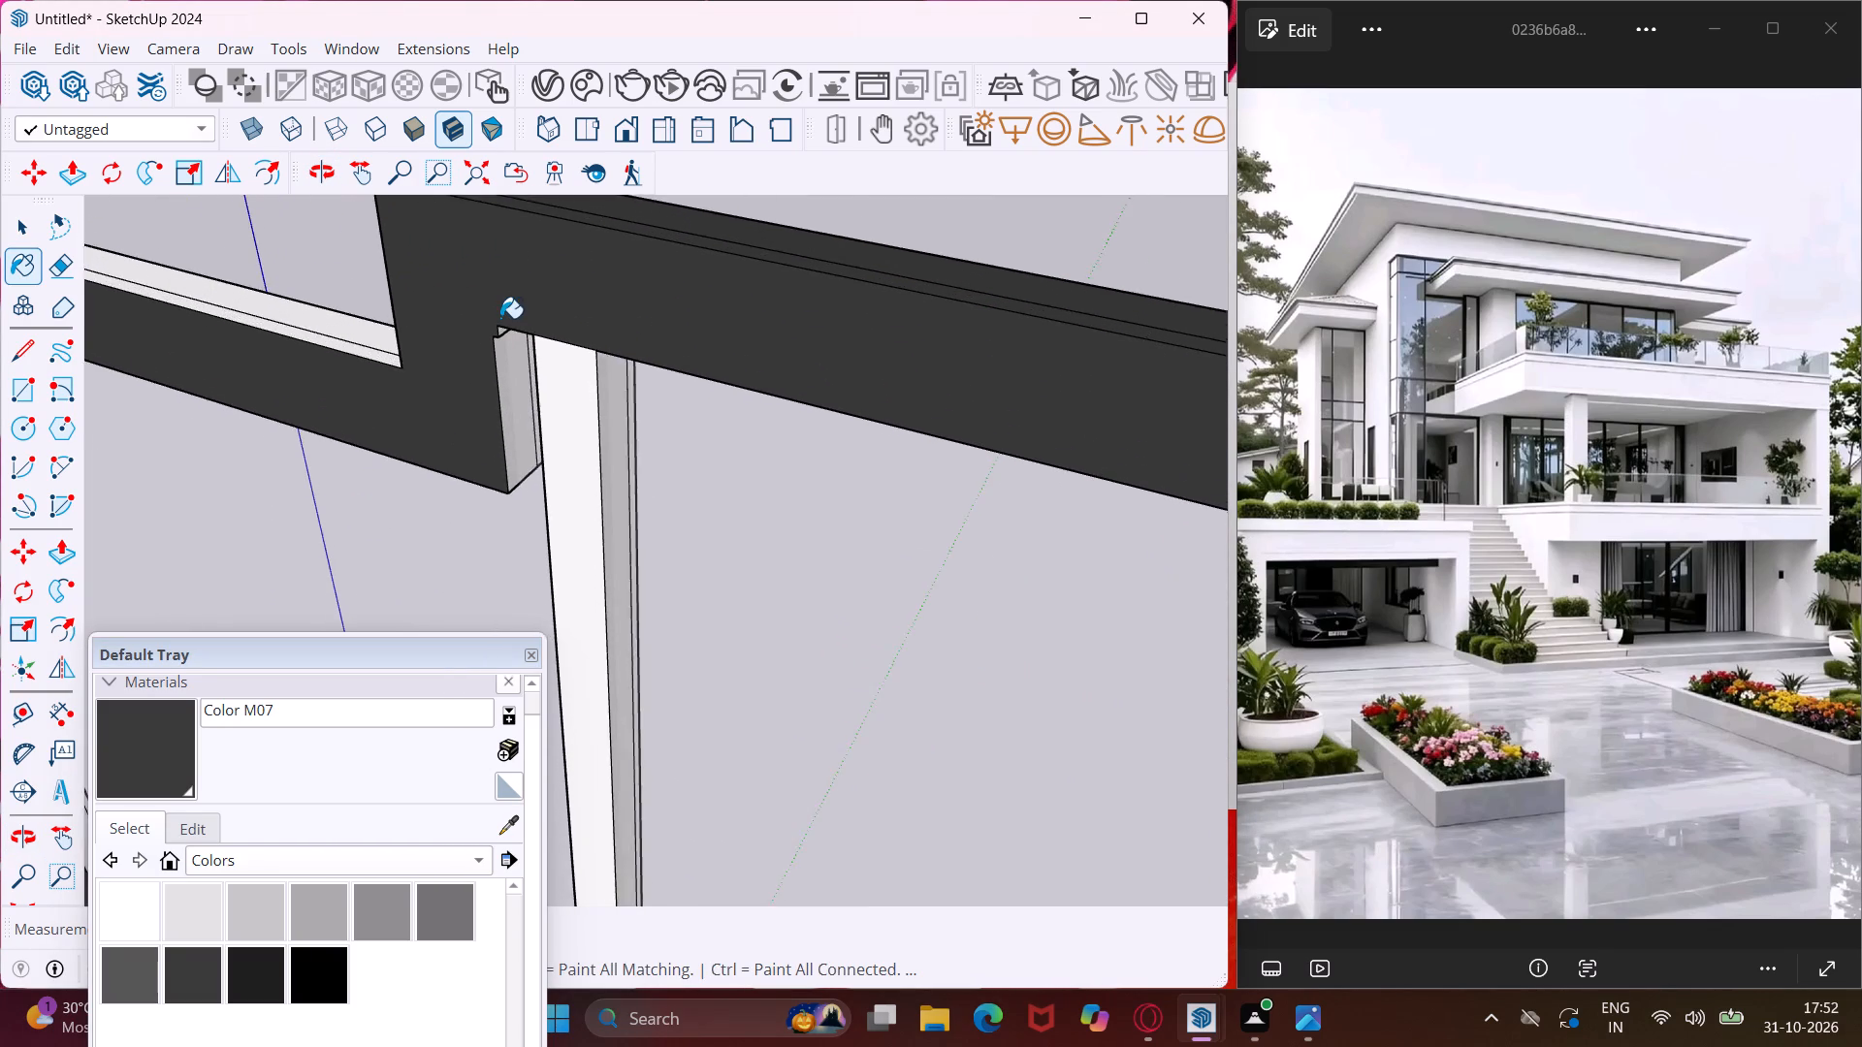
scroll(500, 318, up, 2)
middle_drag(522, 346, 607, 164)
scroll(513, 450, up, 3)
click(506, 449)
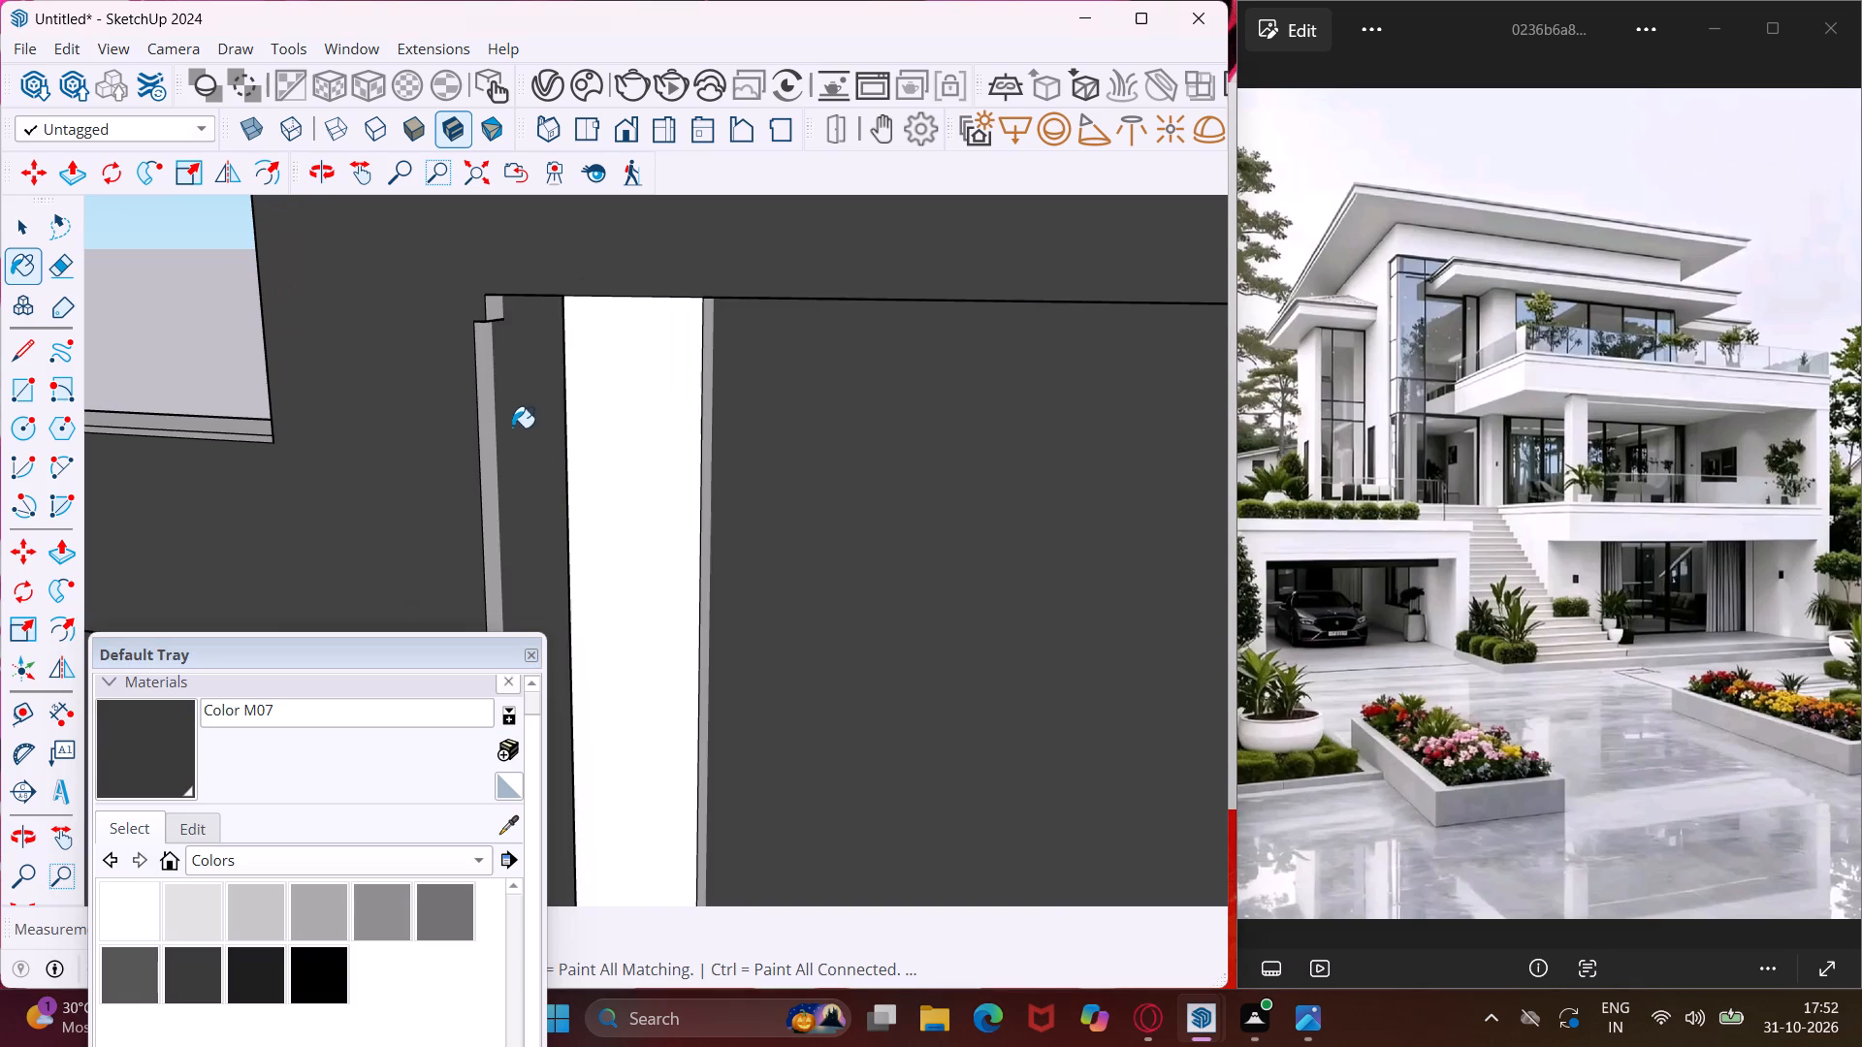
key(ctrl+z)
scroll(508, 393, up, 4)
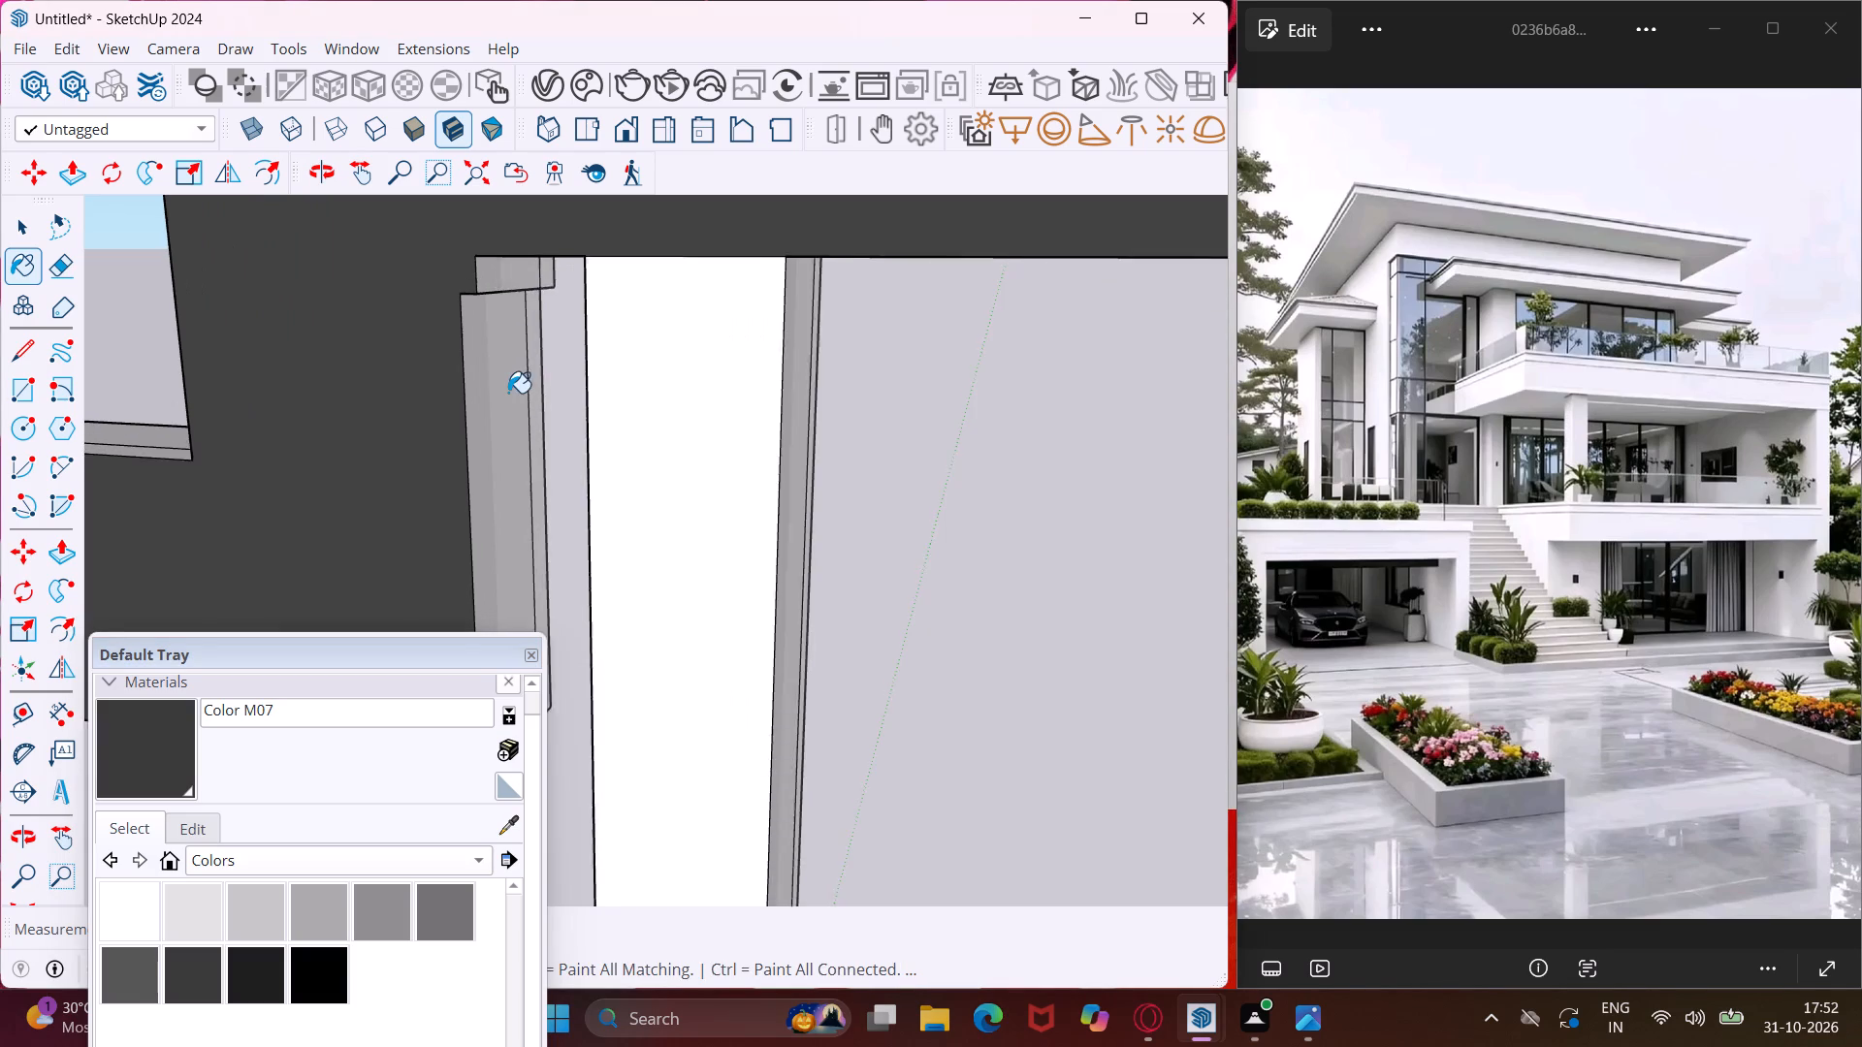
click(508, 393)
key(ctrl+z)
Paint the recess side faces at the frame's step and the adjacent faces of the mullion beside it with Color M07.
scroll(476, 385, up, 3)
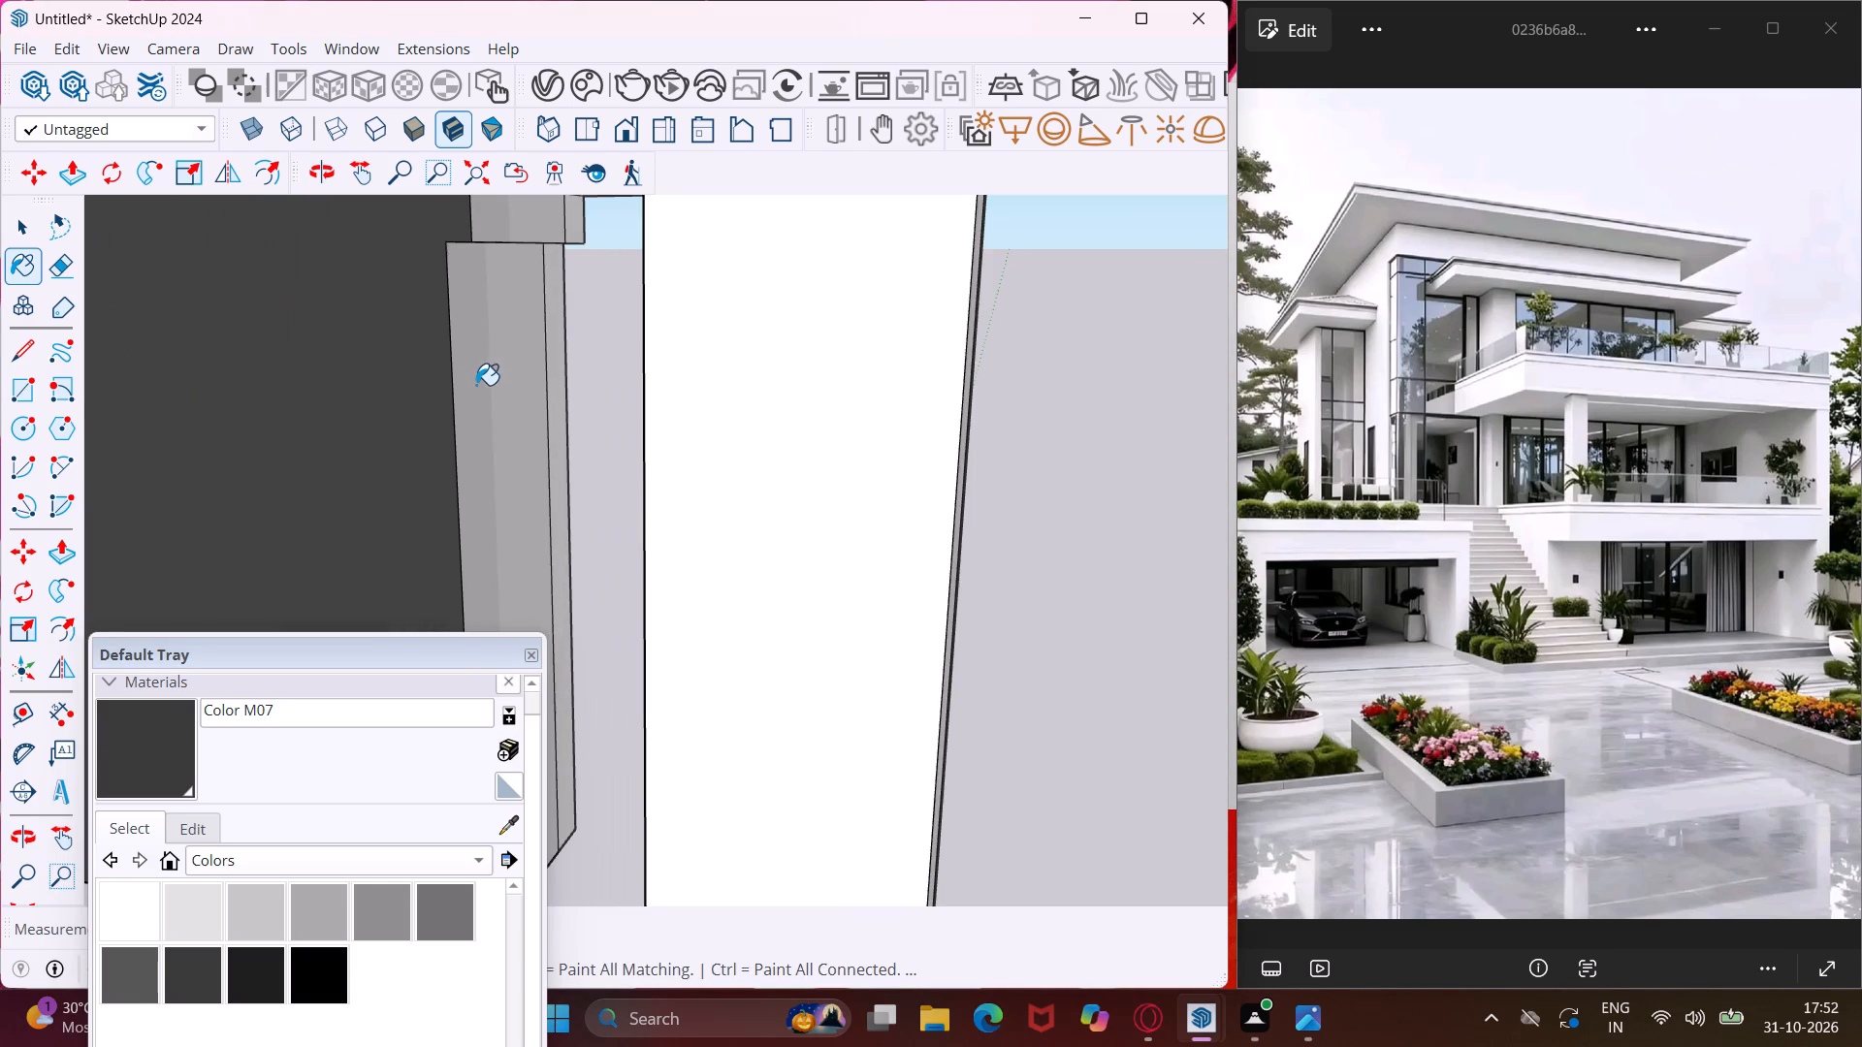
click(476, 385)
click(485, 225)
click(768, 340)
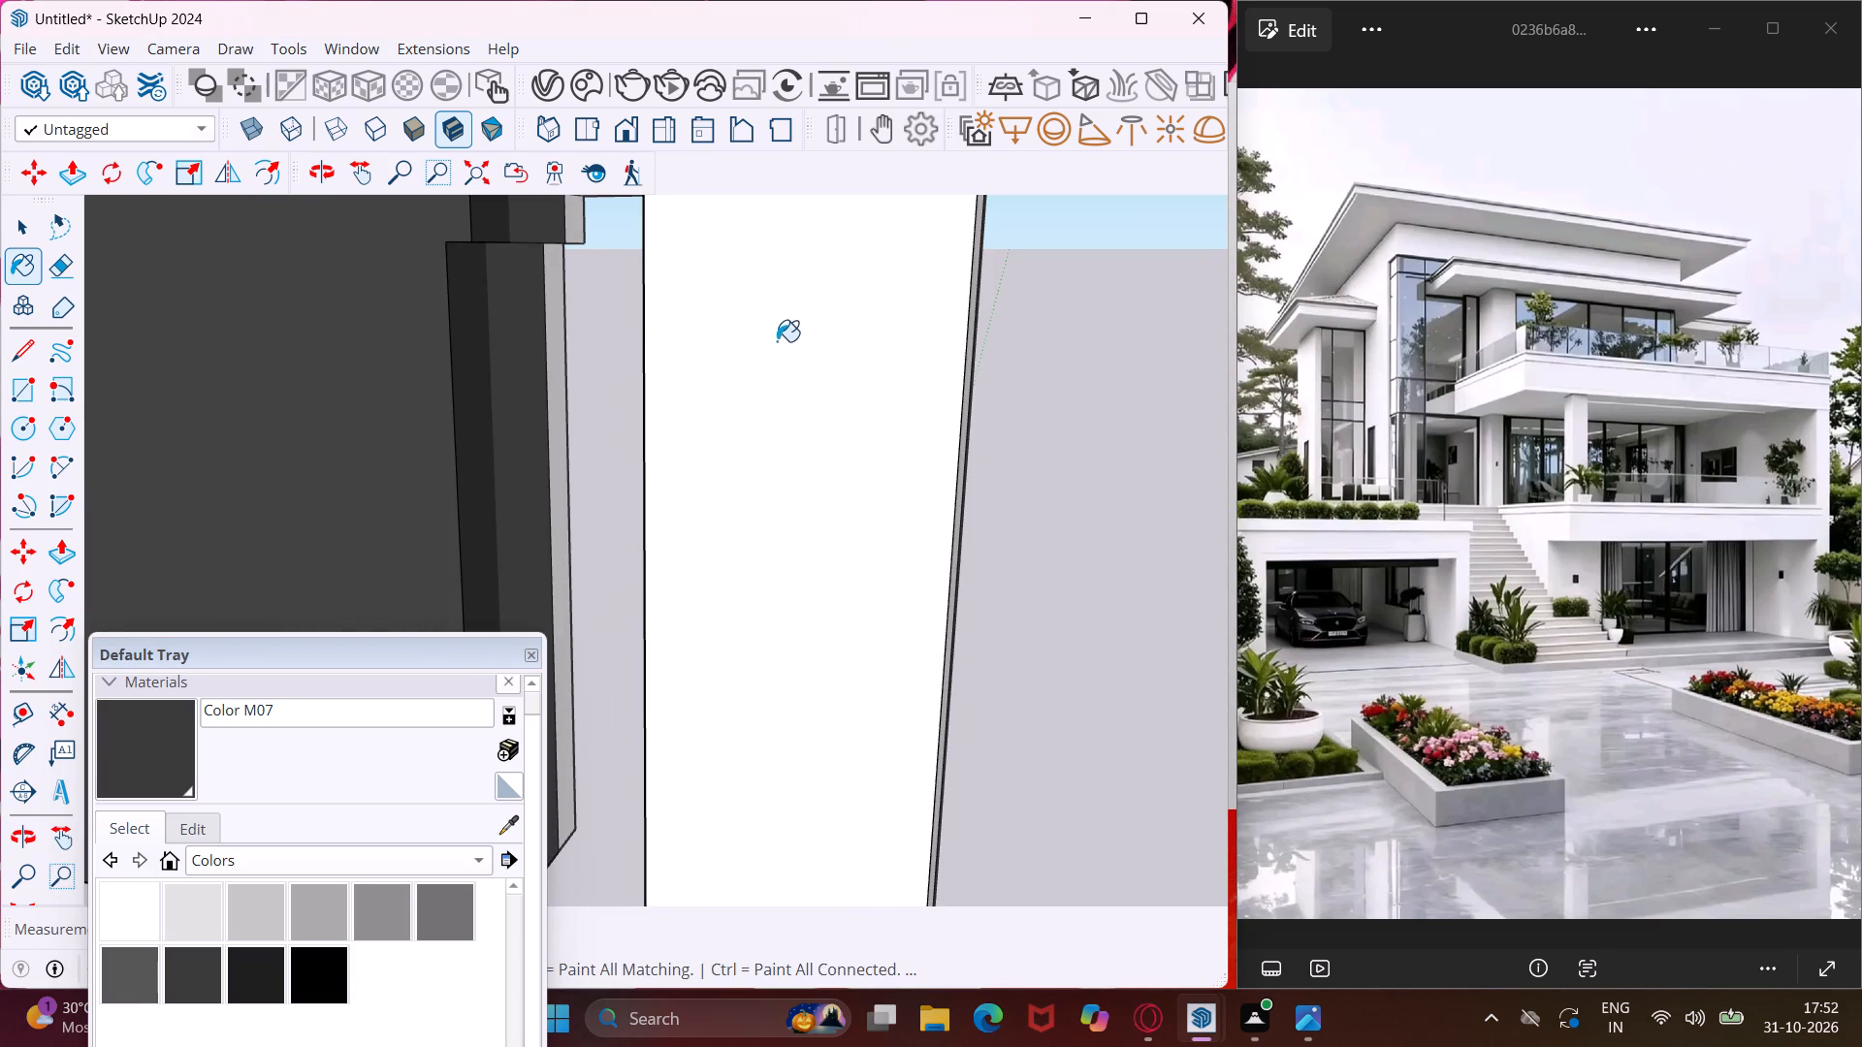
scroll(833, 408, down, 12)
middle_drag(849, 413, 624, 353)
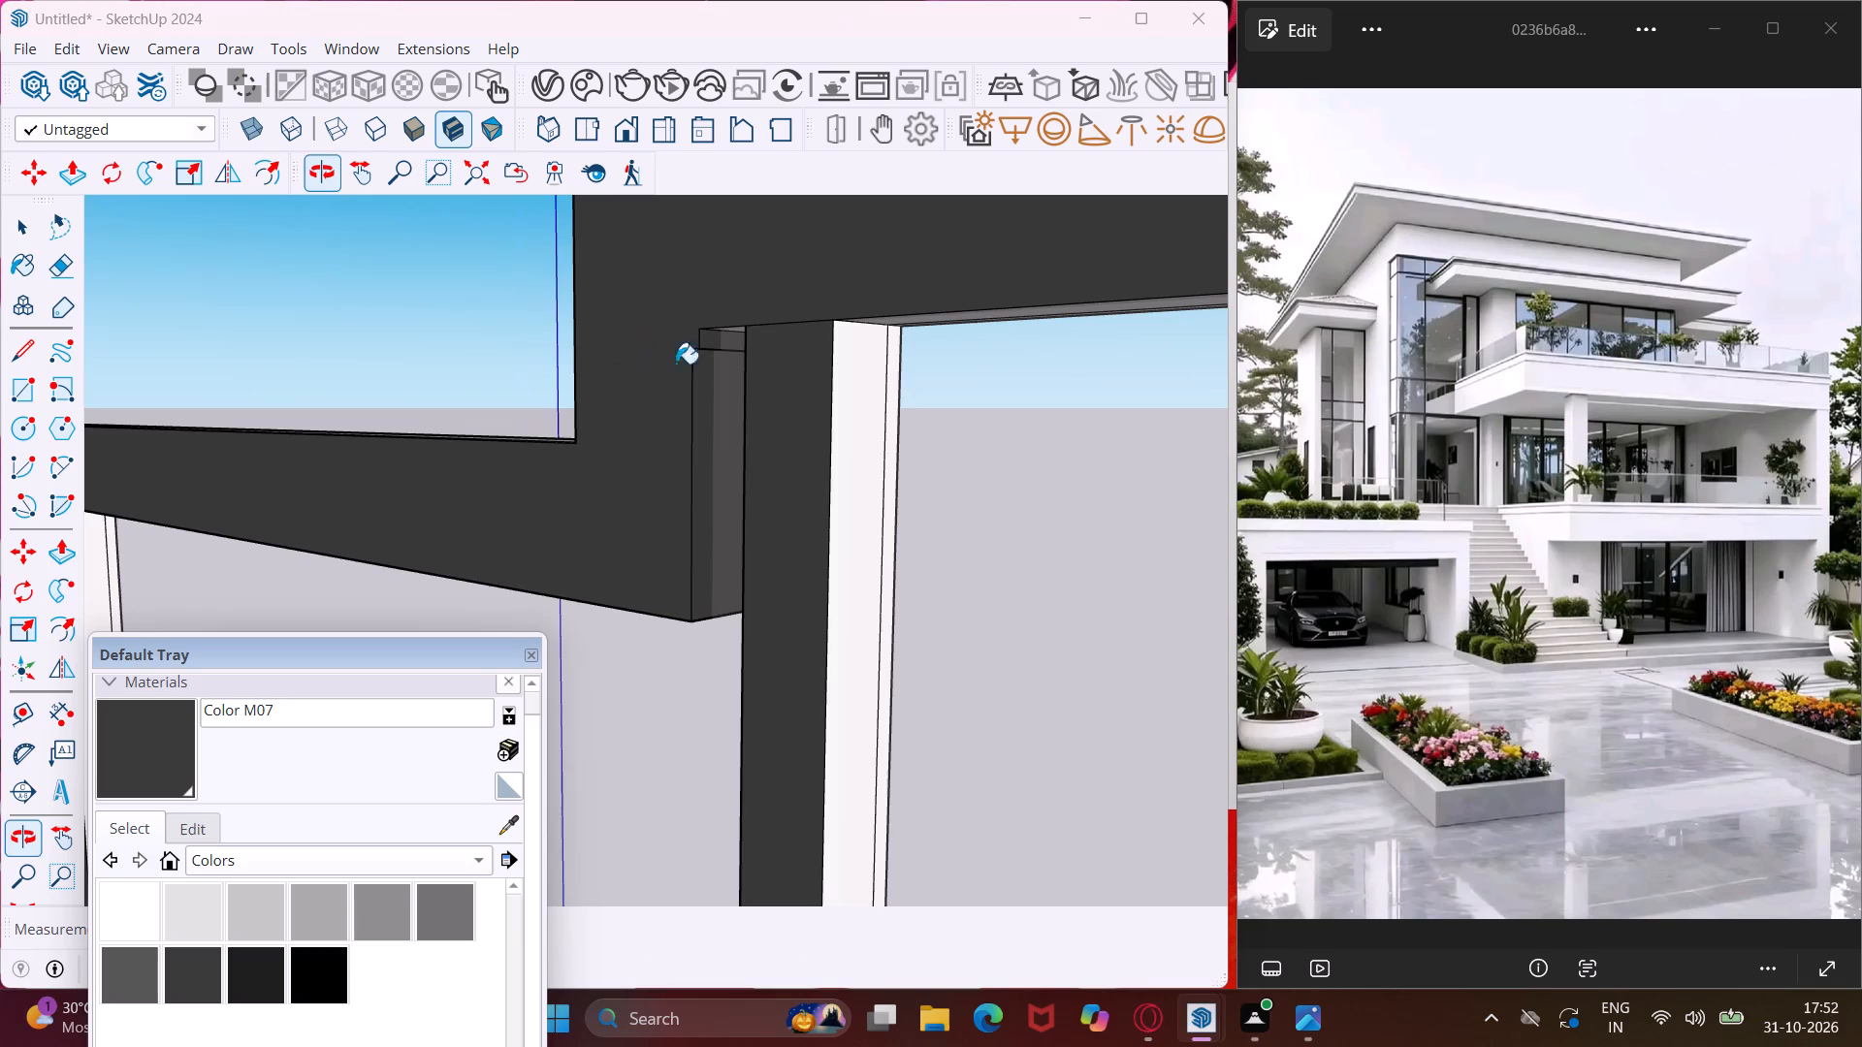
scroll(862, 374, up, 3)
click(830, 347)
Paint the underside of the raised section's top rail and the small recess faces beside the mullion with Color M07.
middle_drag(792, 316, 780, 234)
scroll(790, 314, up, 1)
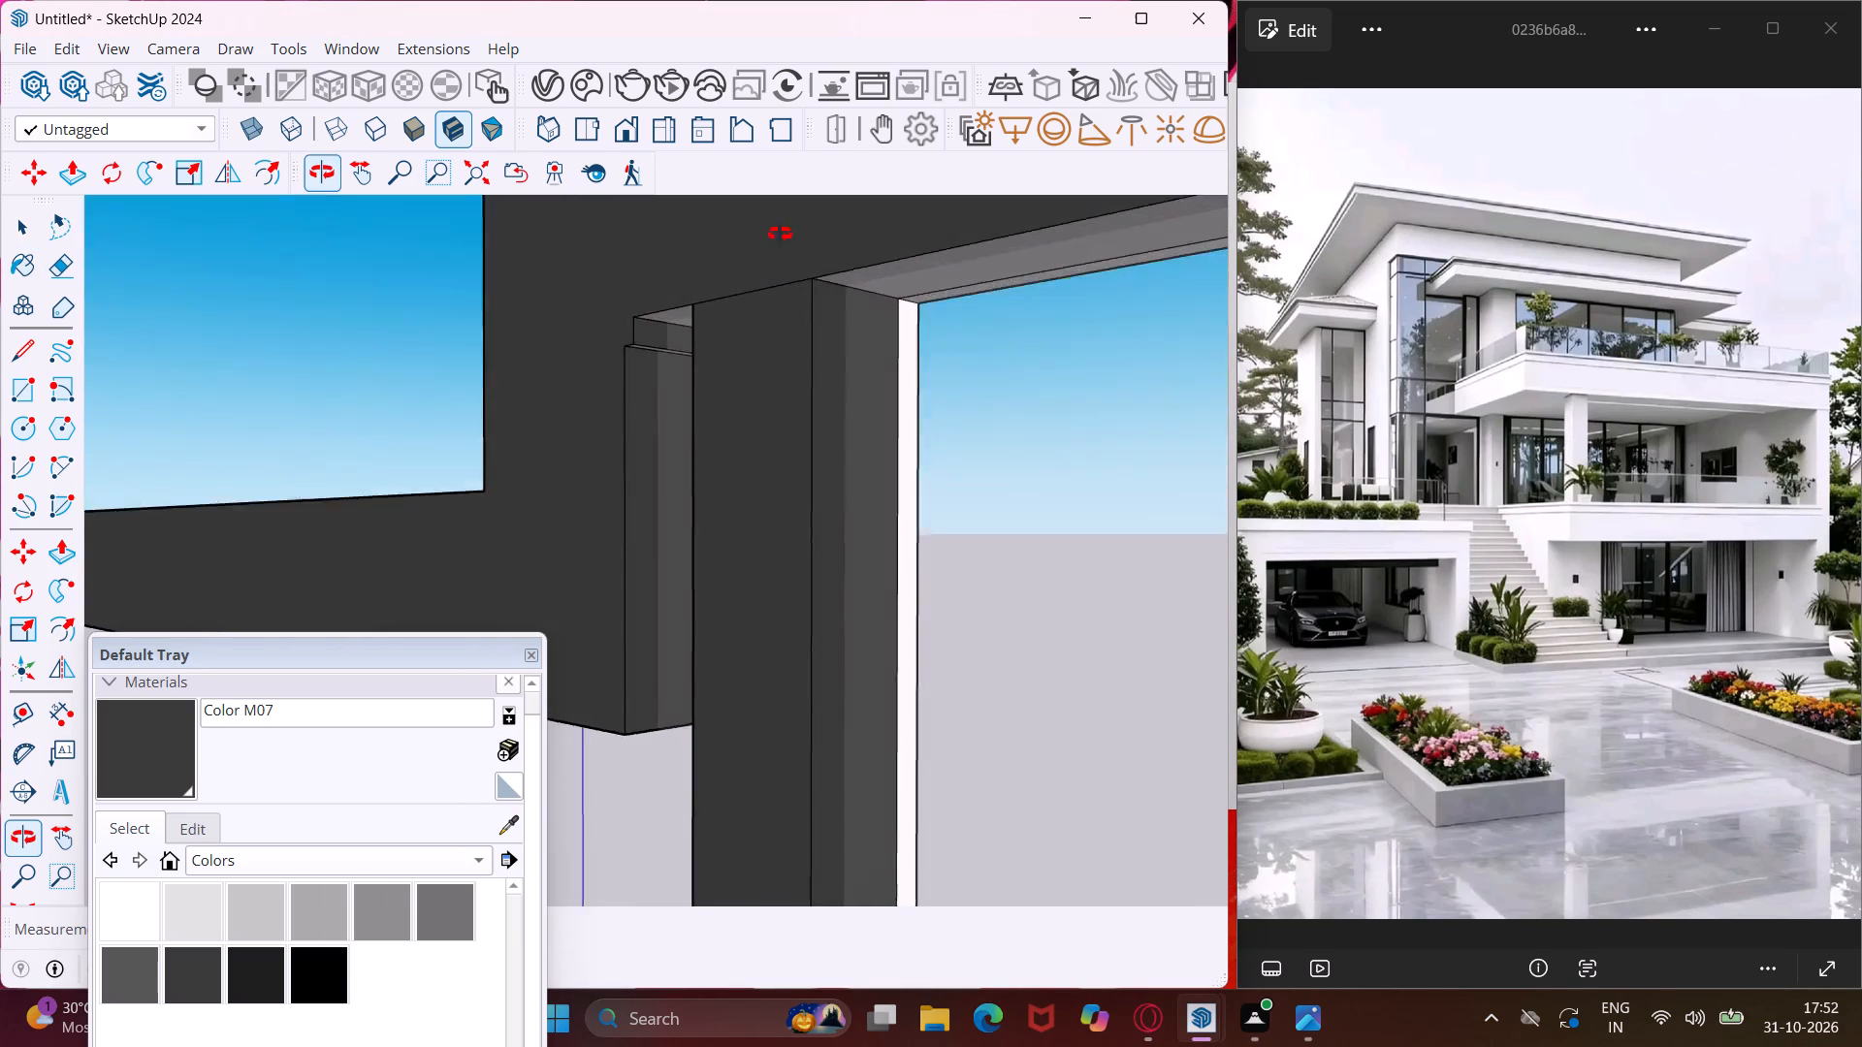
middle_drag(780, 234, 807, 138)
scroll(869, 256, up, 2)
click(864, 255)
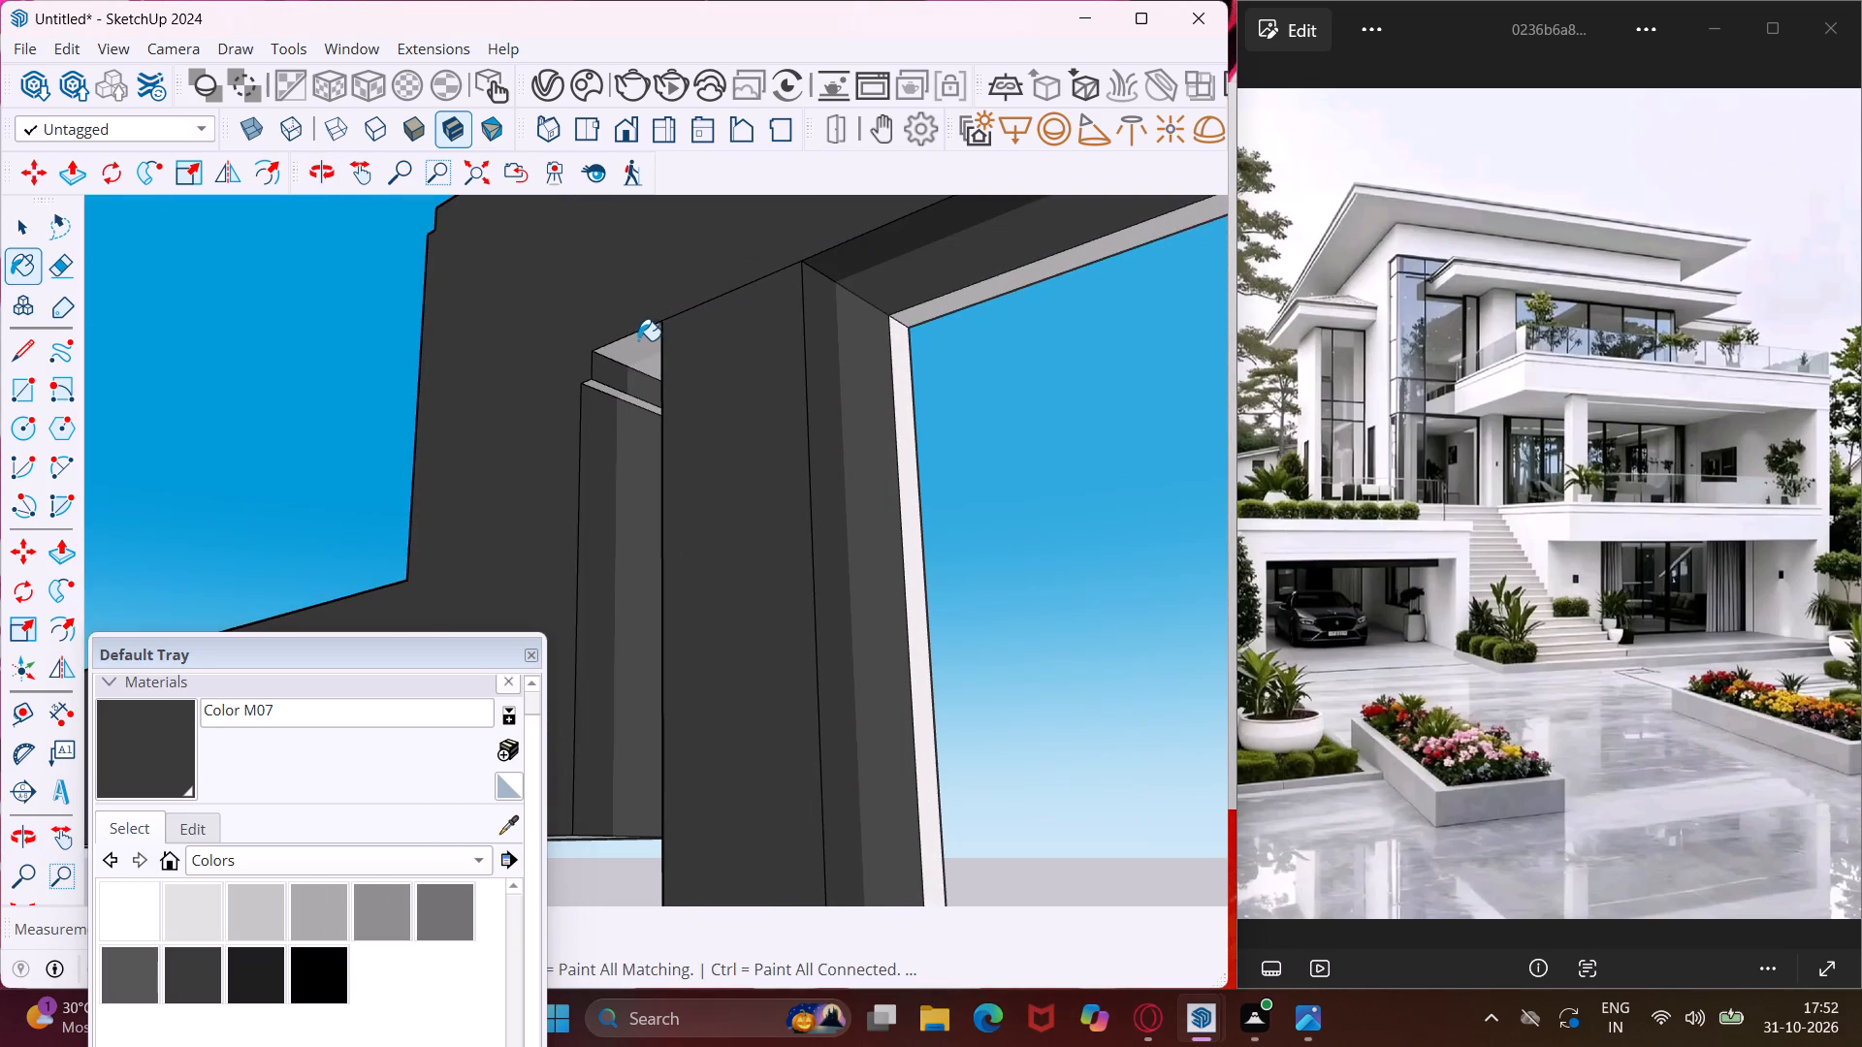
click(629, 348)
scroll(596, 386, up, 3)
click(594, 386)
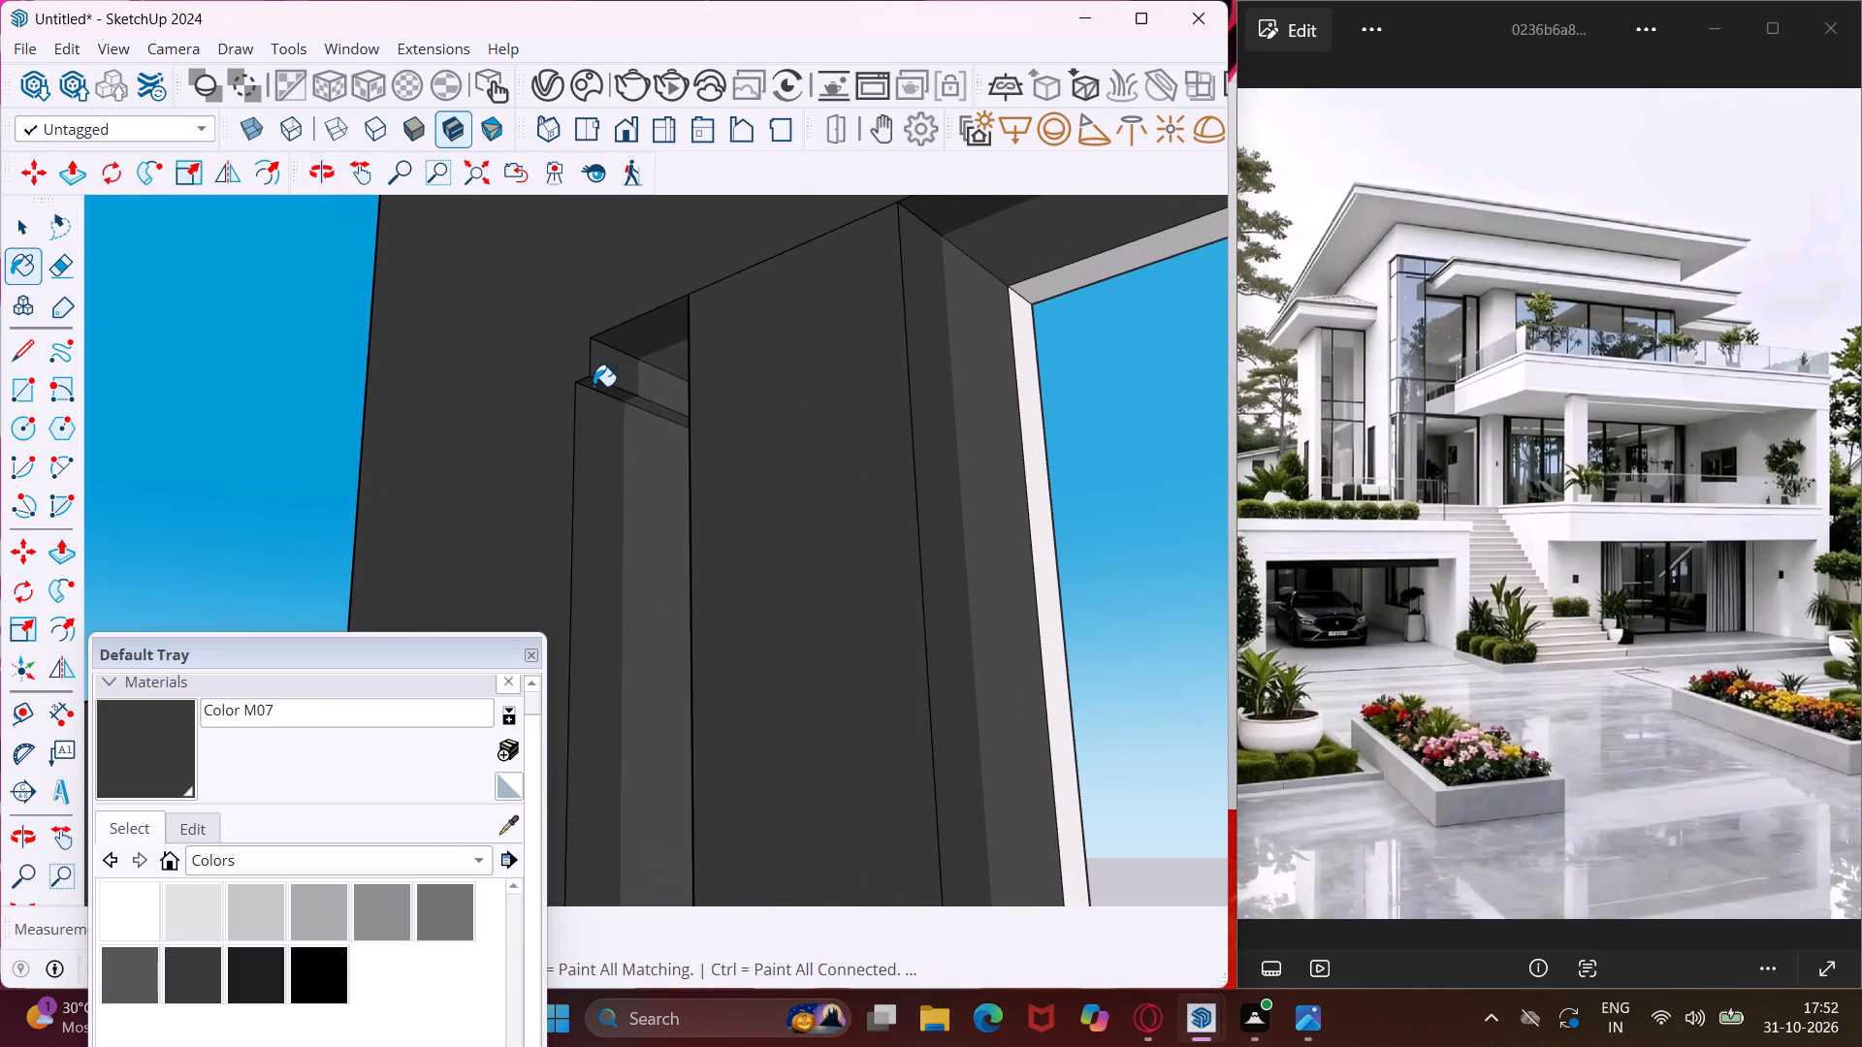
Paint the underside of the lower section's top rail, next to the frame's step, with Color M07.
scroll(594, 386, down, 20)
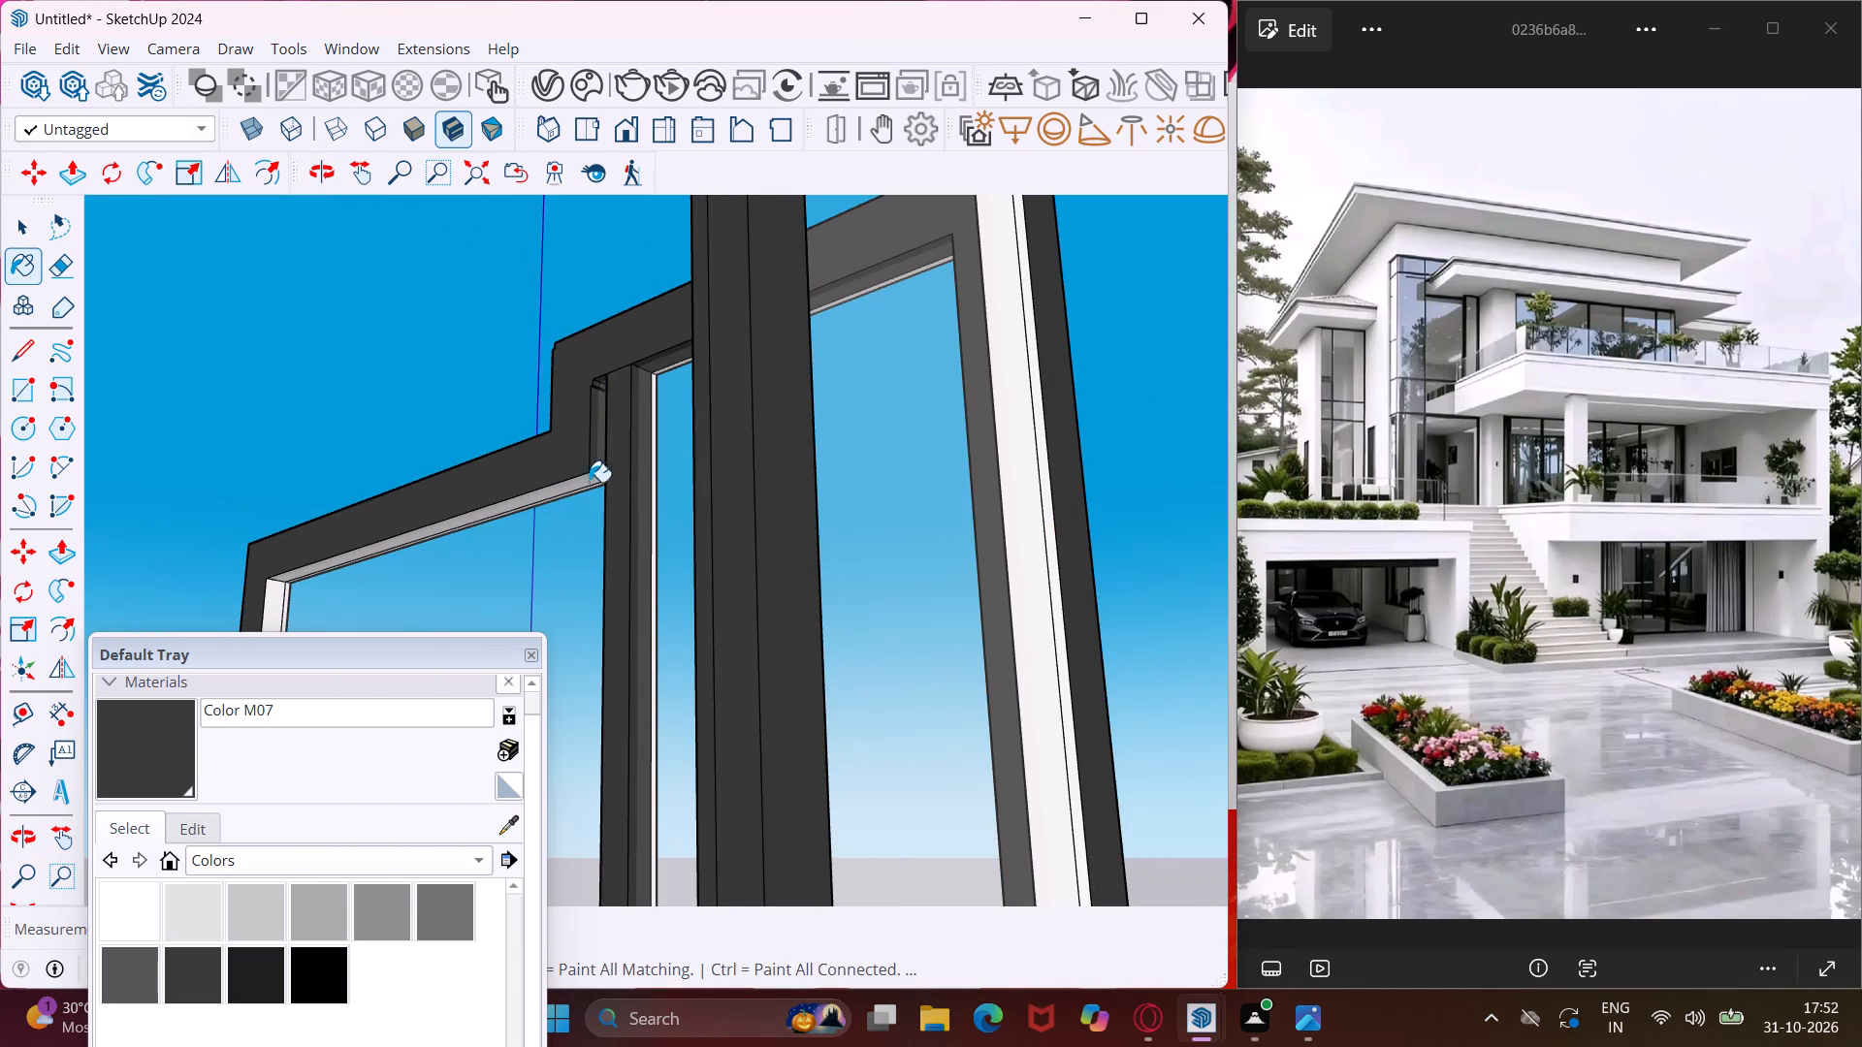
scroll(529, 492, up, 6)
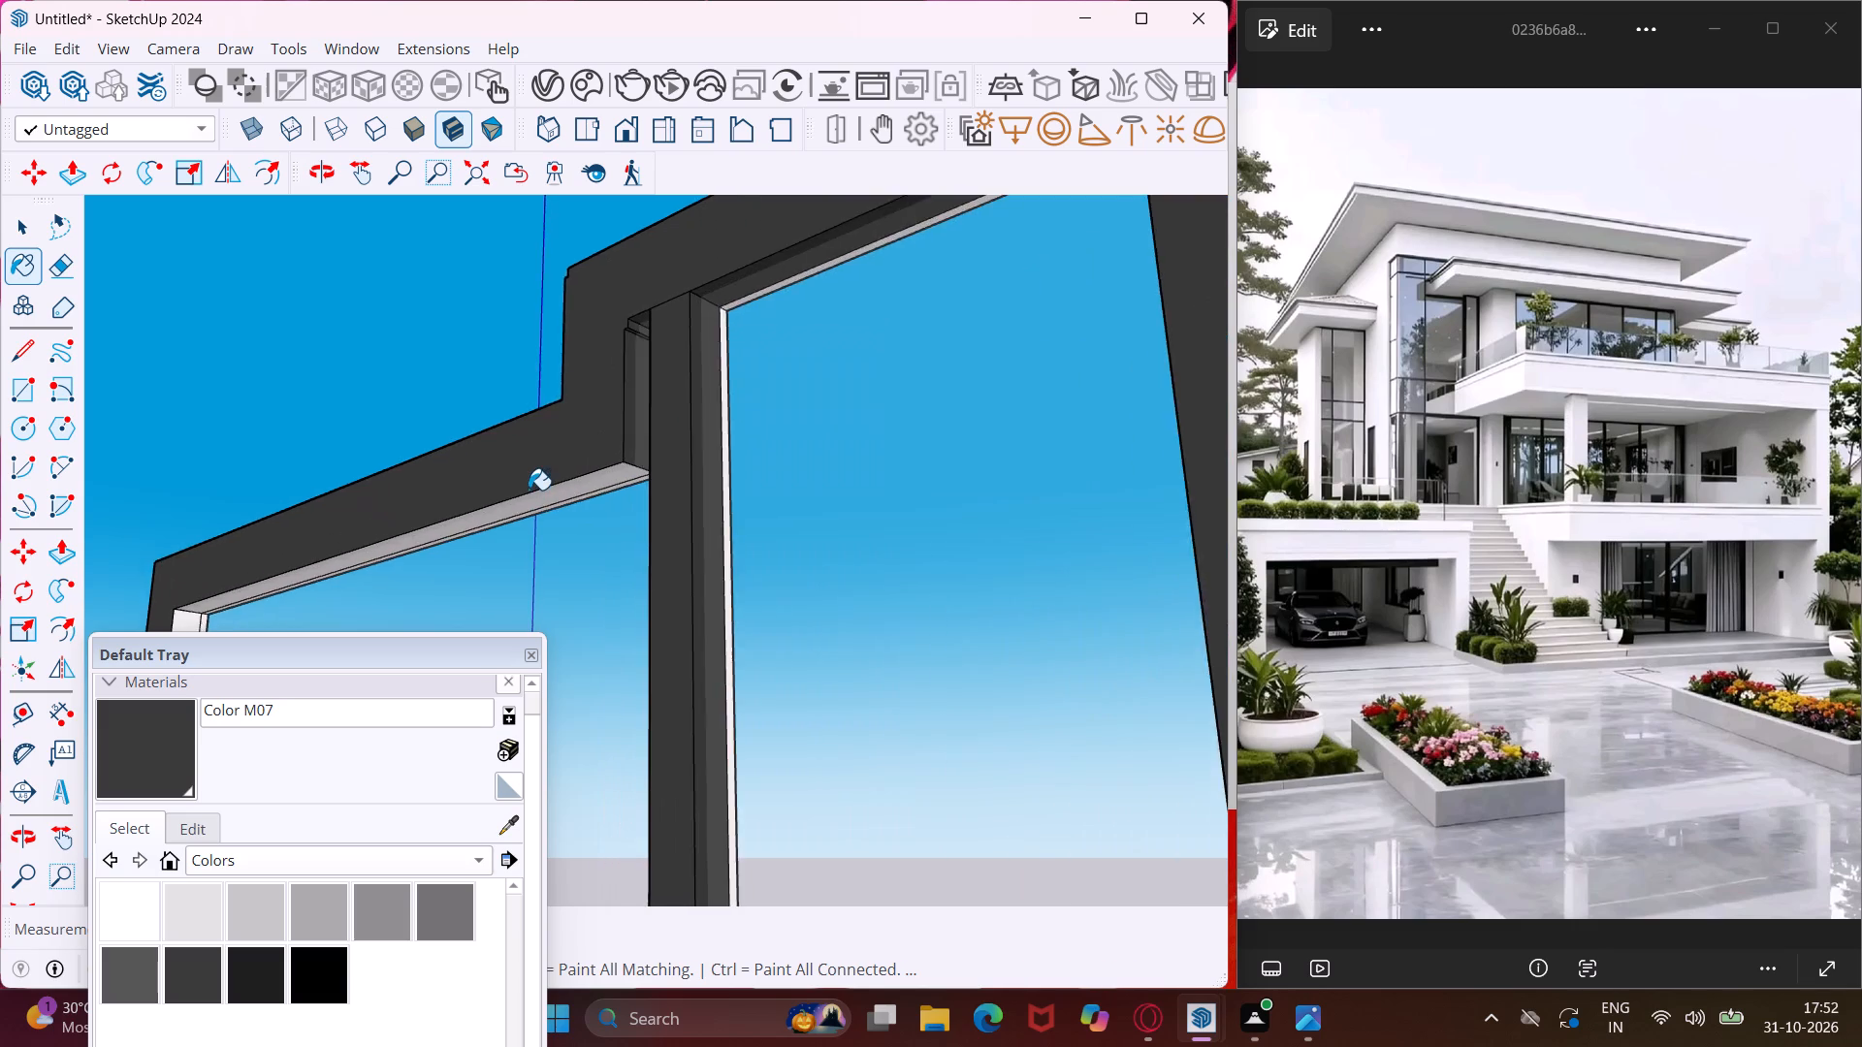
scroll(529, 490, up, 8)
middle_drag(558, 475, 626, 300)
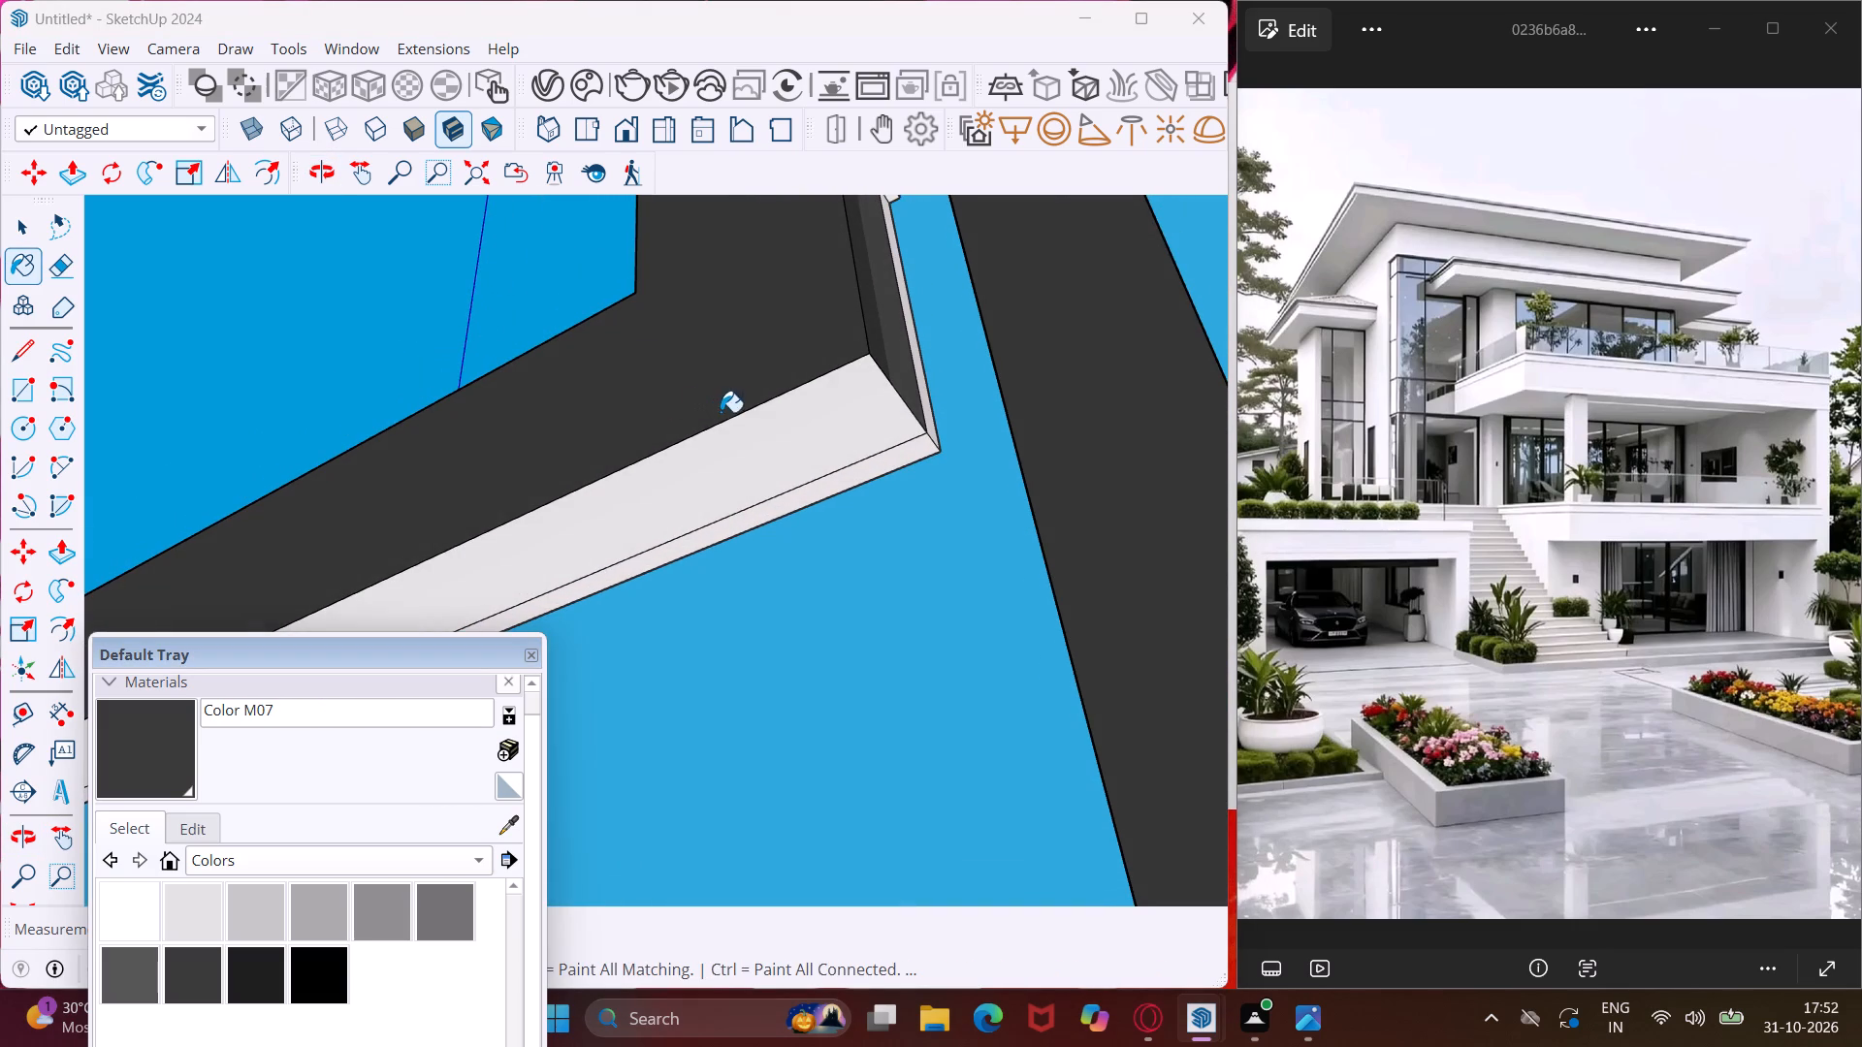
click(767, 406)
Paint the top faces of the frame's lower section and the vertical side faces of its step with Color M07.
middle_drag(717, 370, 1012, 809)
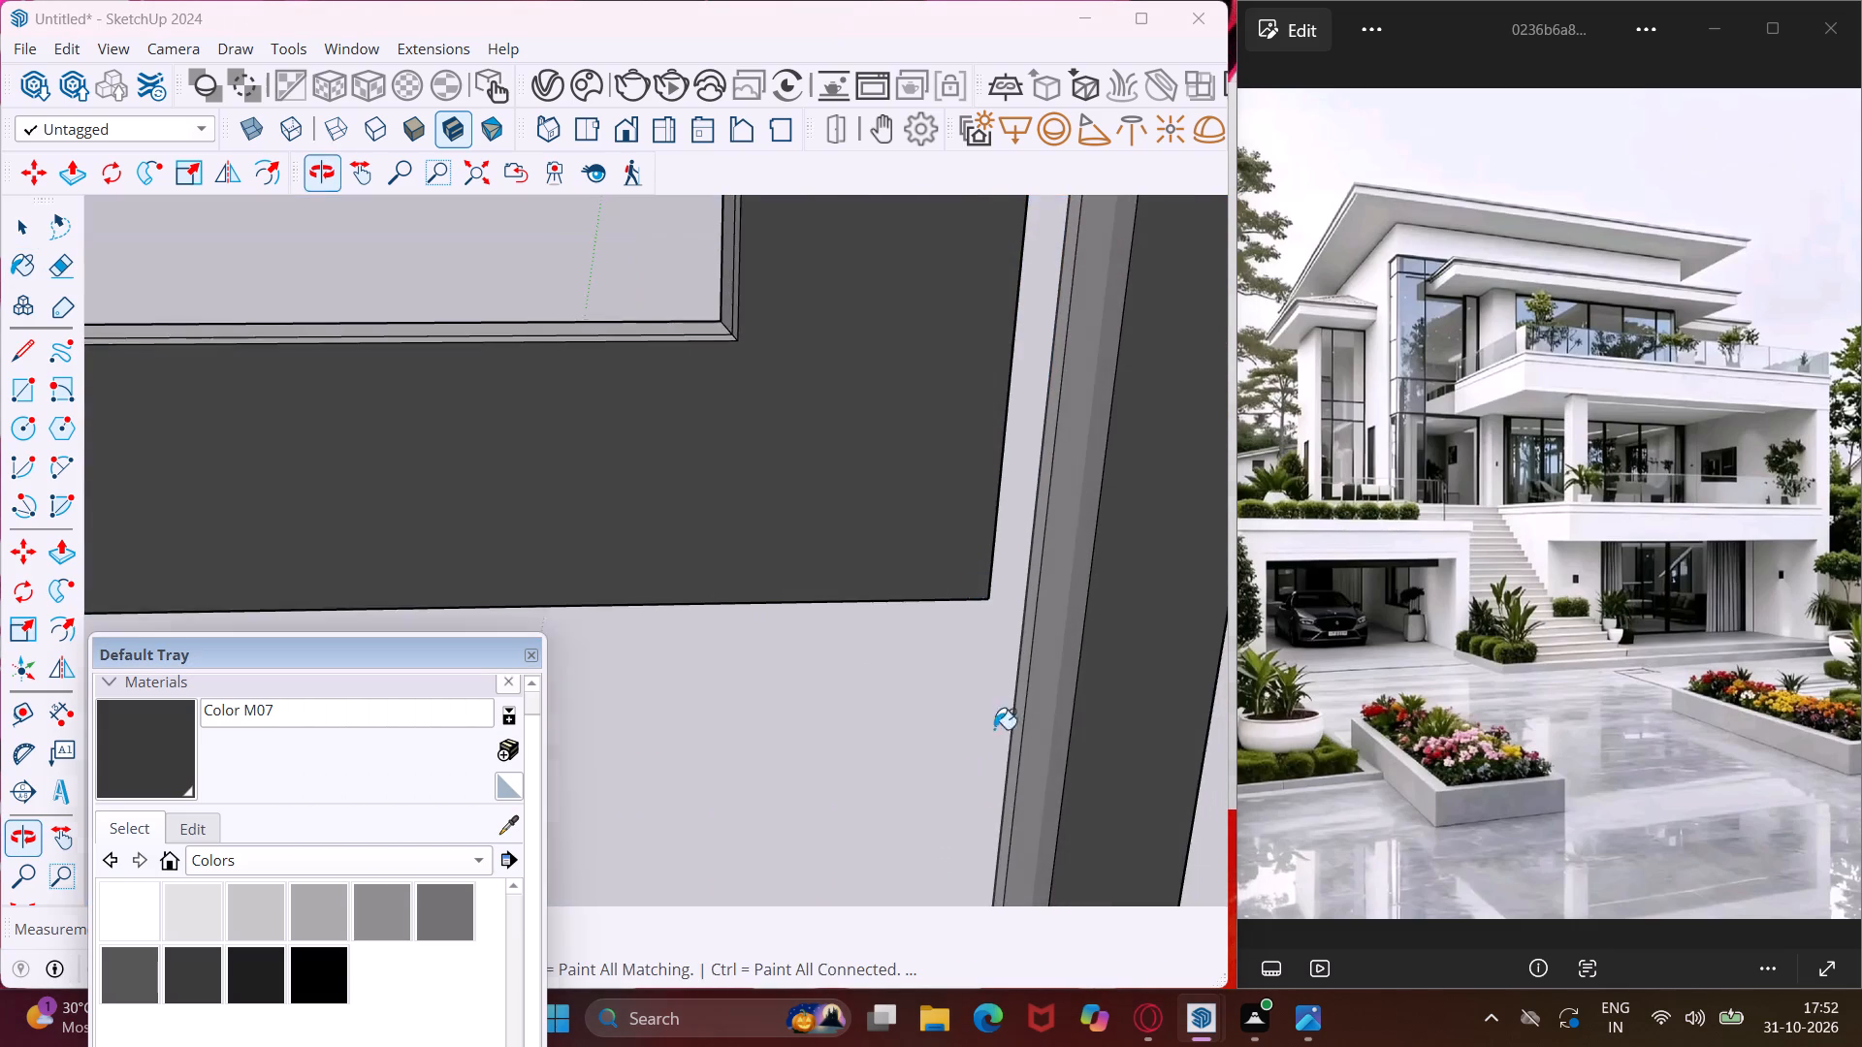
scroll(899, 435, down, 7)
middle_drag(836, 420, 1470, 560)
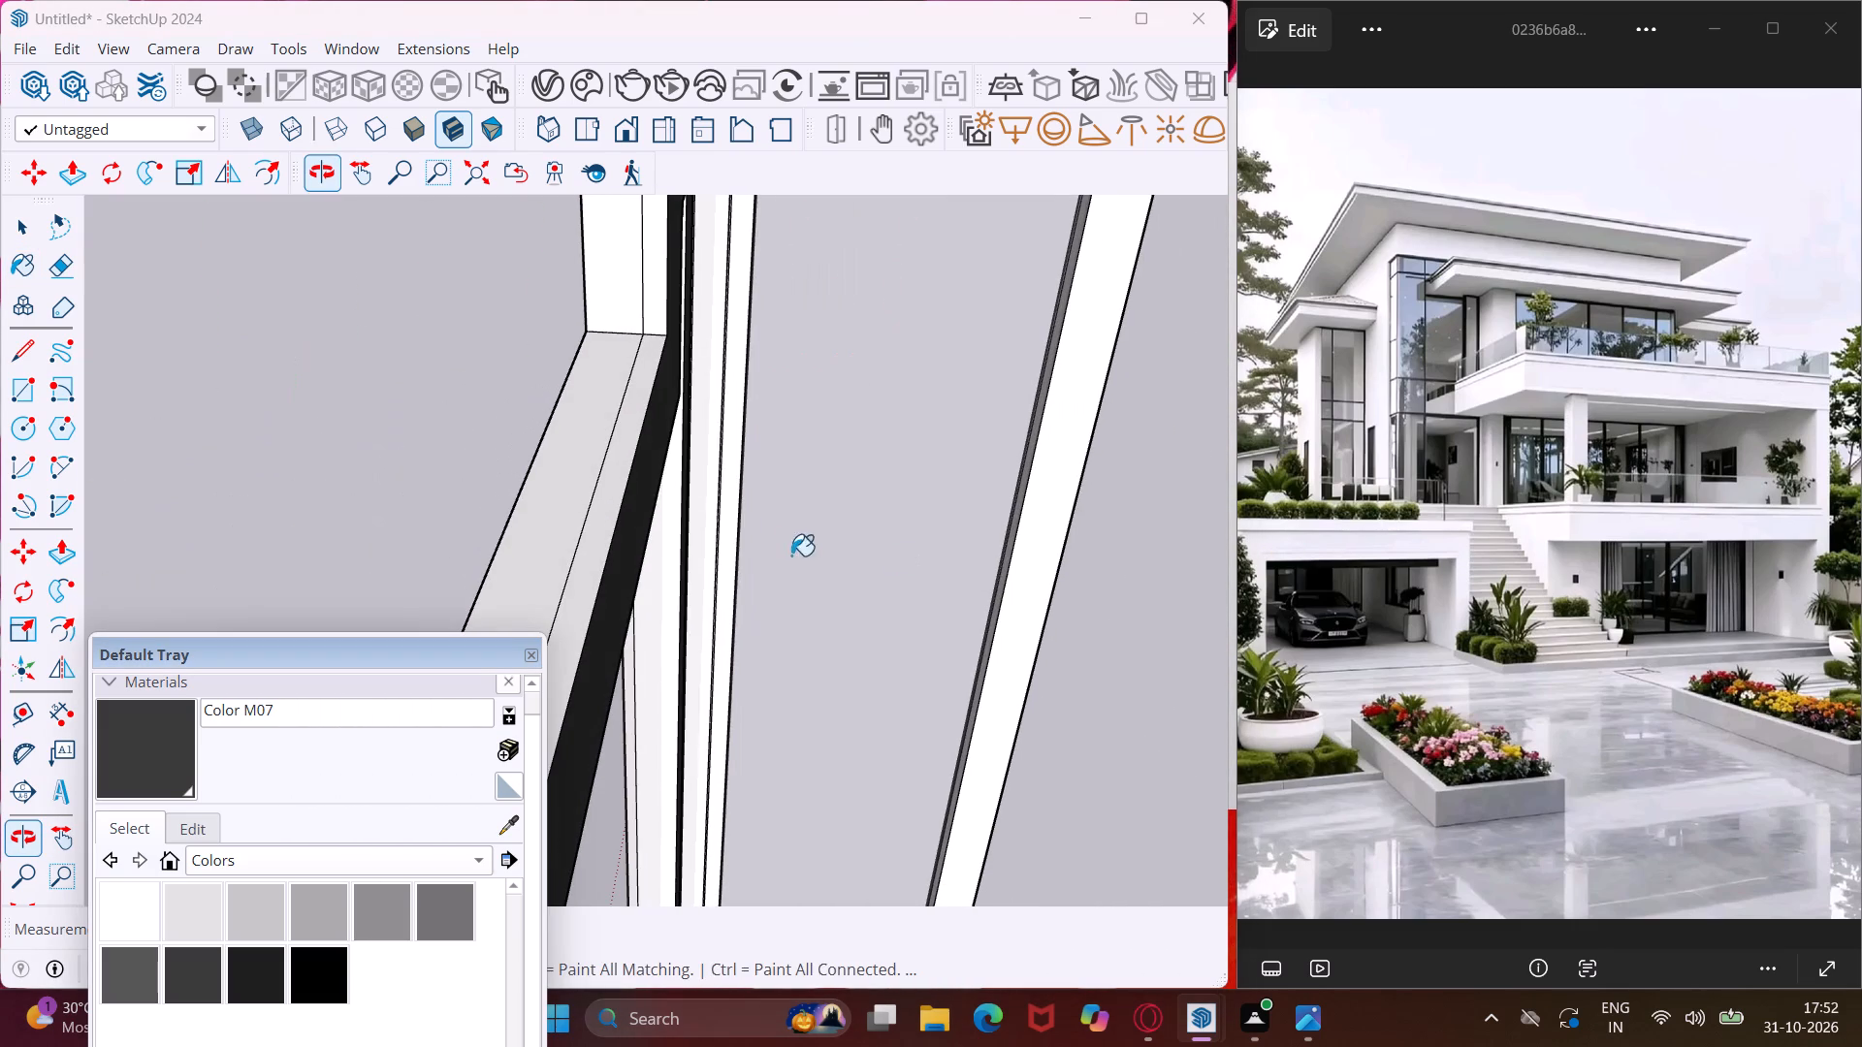
click(570, 485)
click(597, 495)
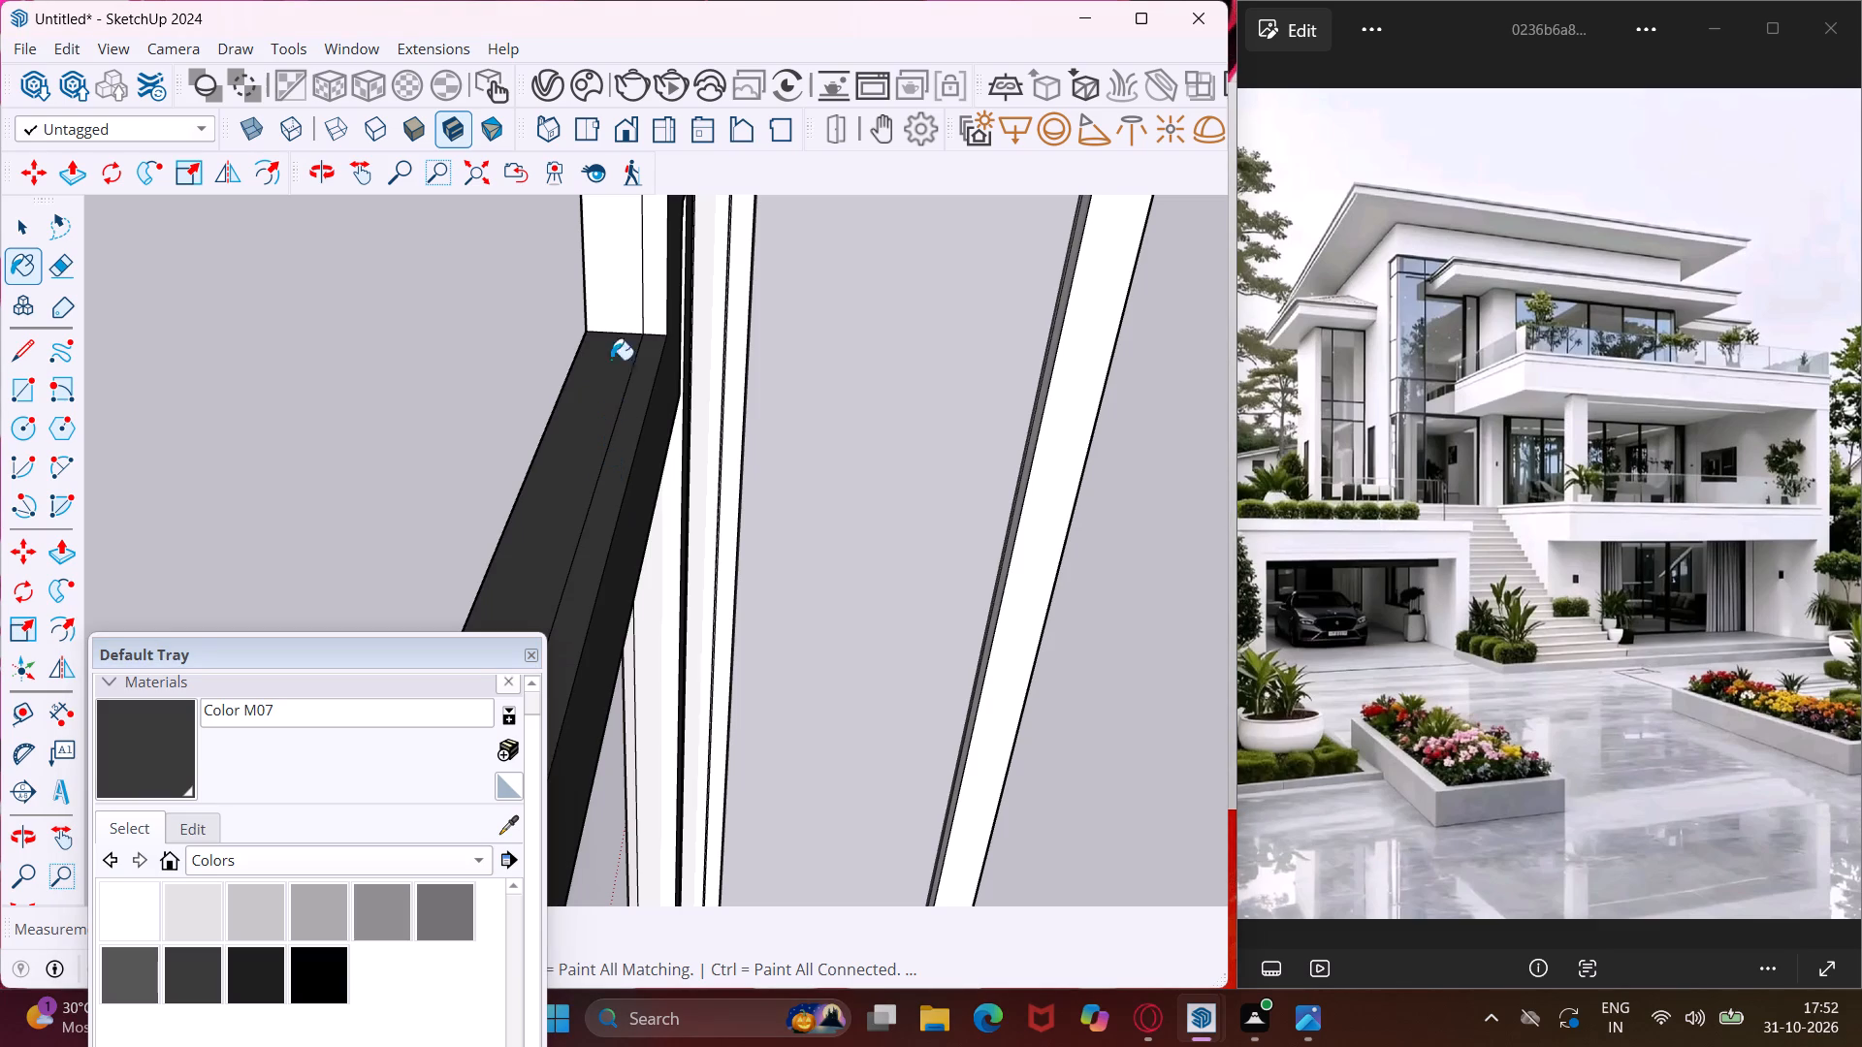
click(618, 294)
click(652, 289)
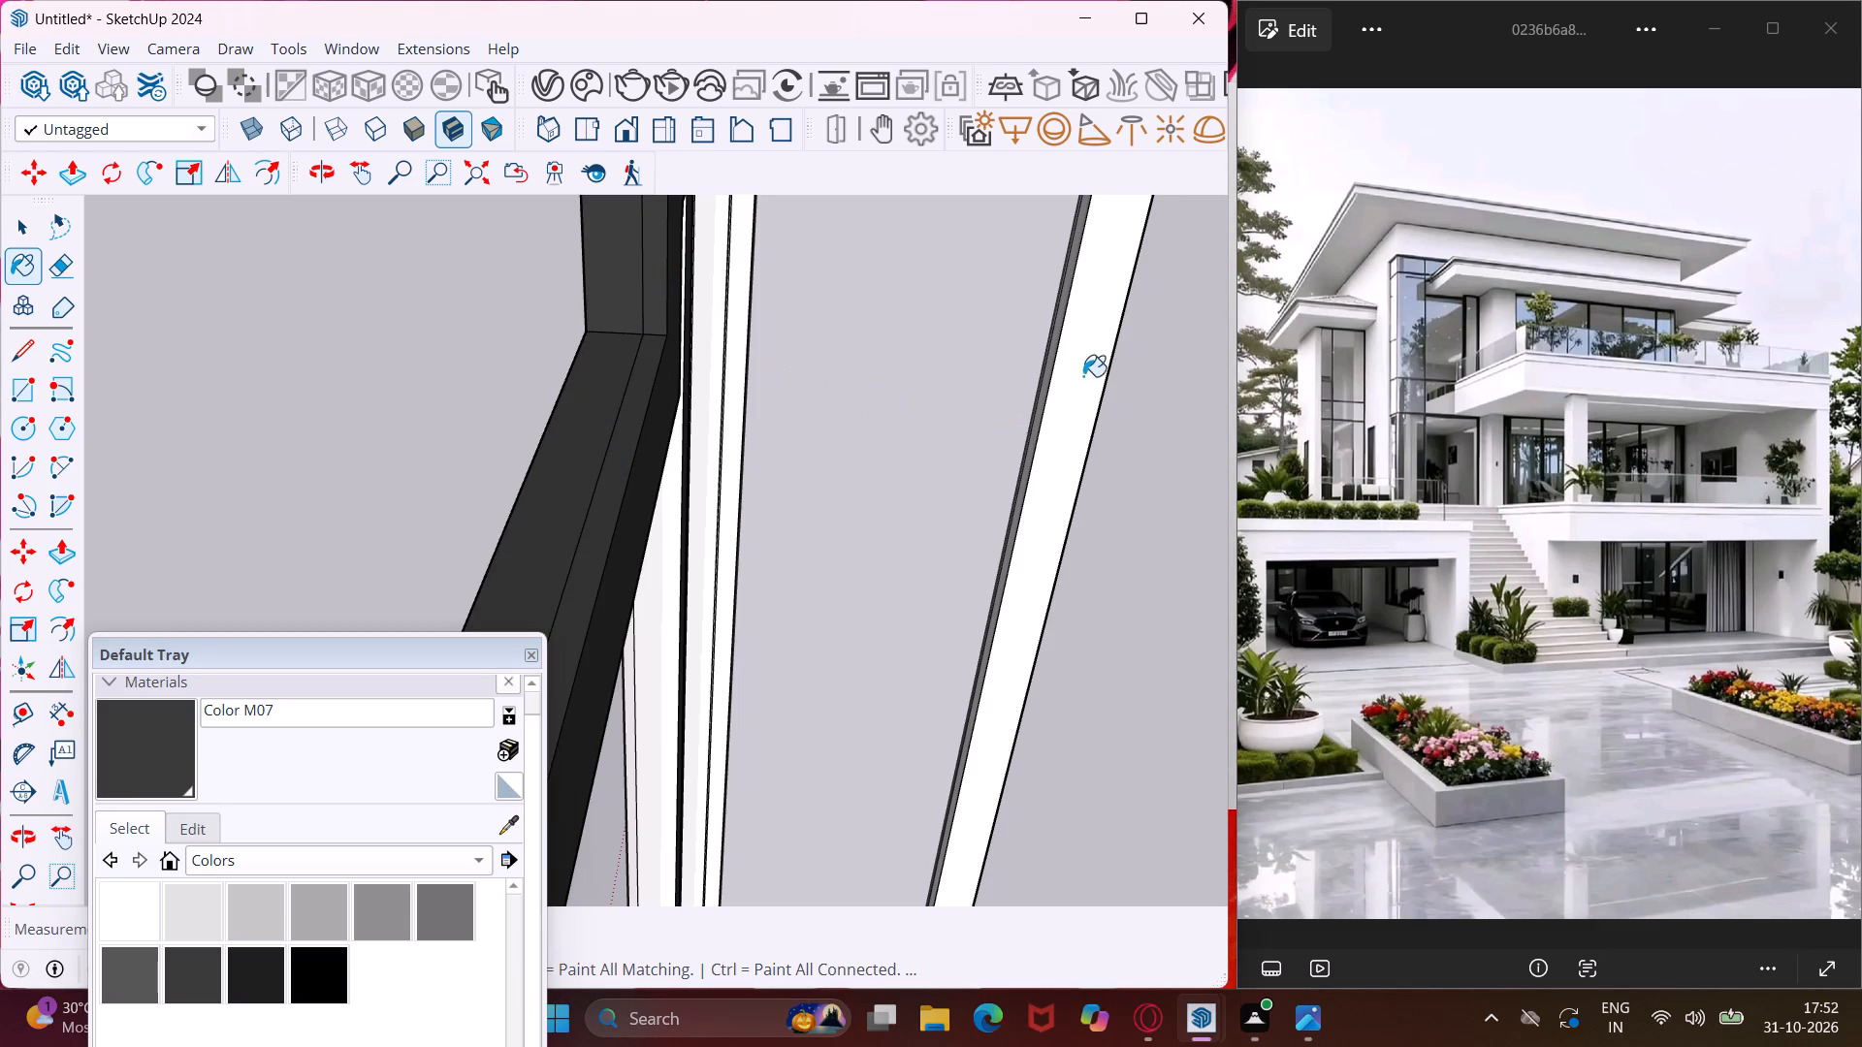
Paint the white faces of the frame's vertical posts seen from above with Color M07.
scroll(1097, 359, up, 6)
click(1113, 335)
scroll(1114, 334, down, 4)
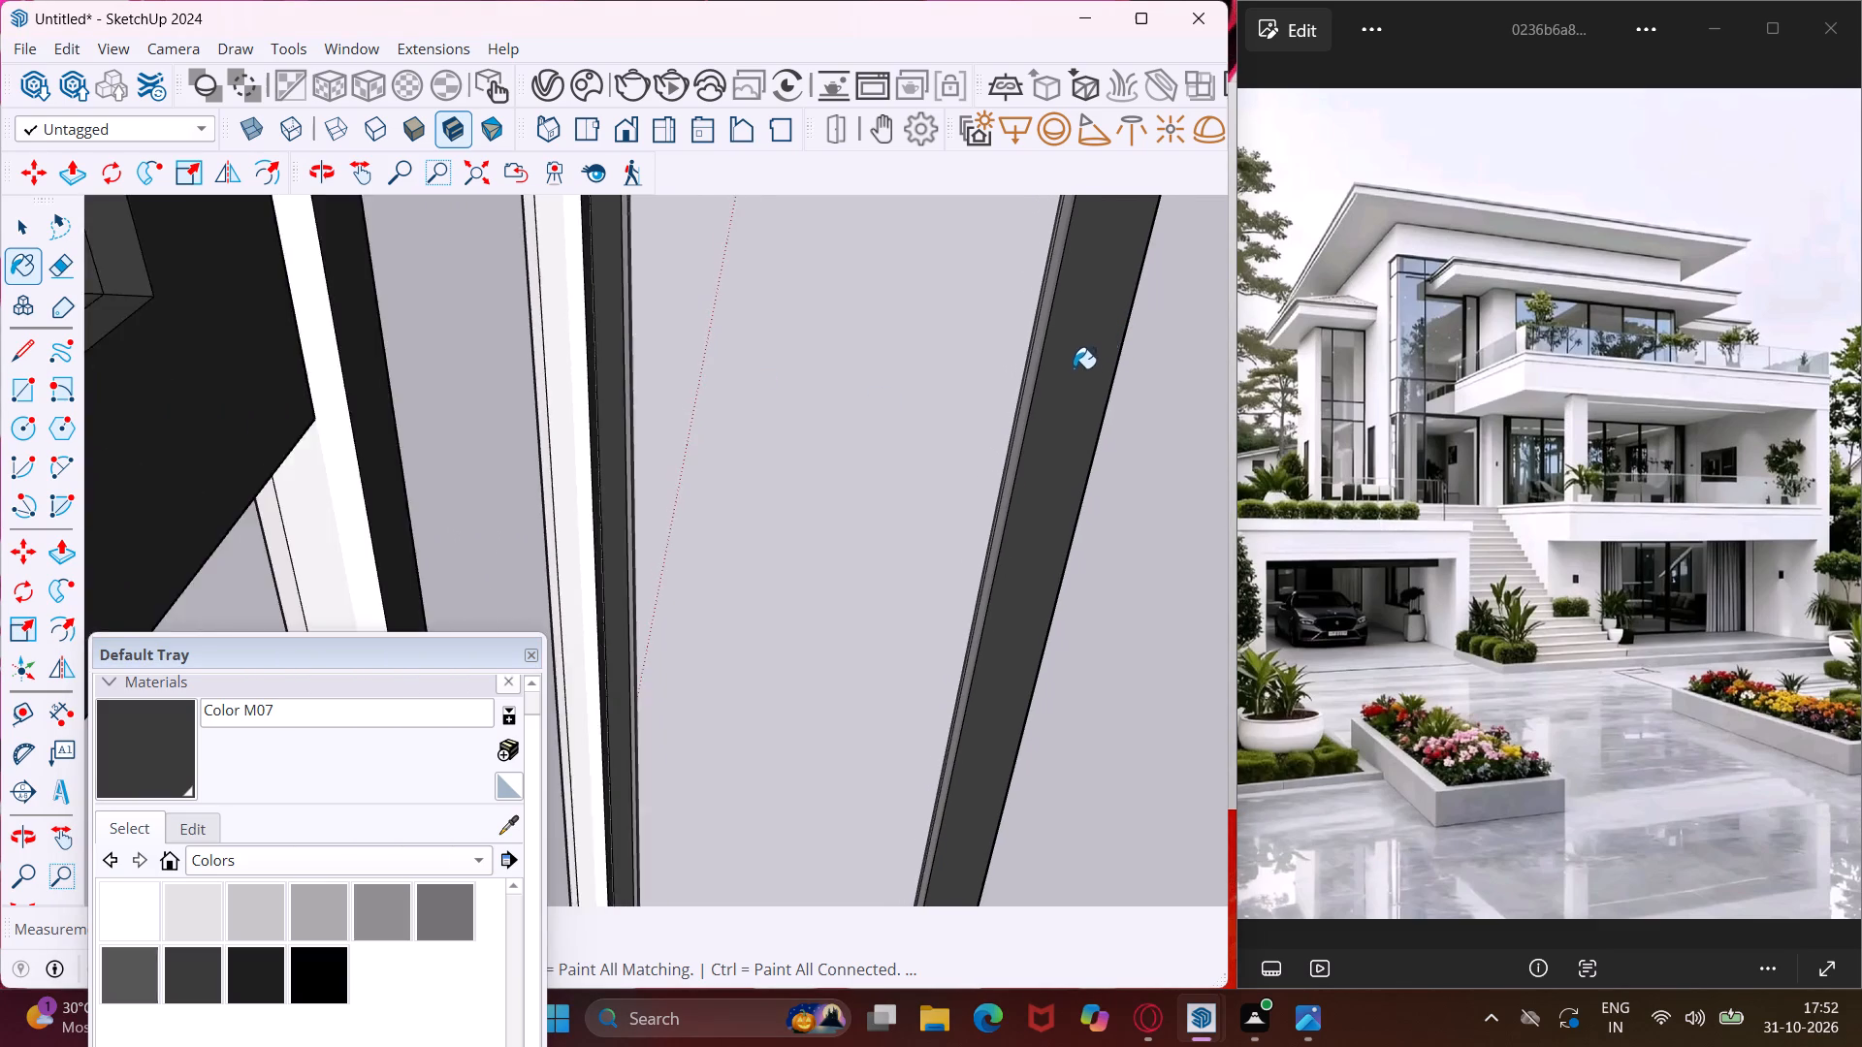
scroll(1074, 368, down, 2)
scroll(699, 380, up, 7)
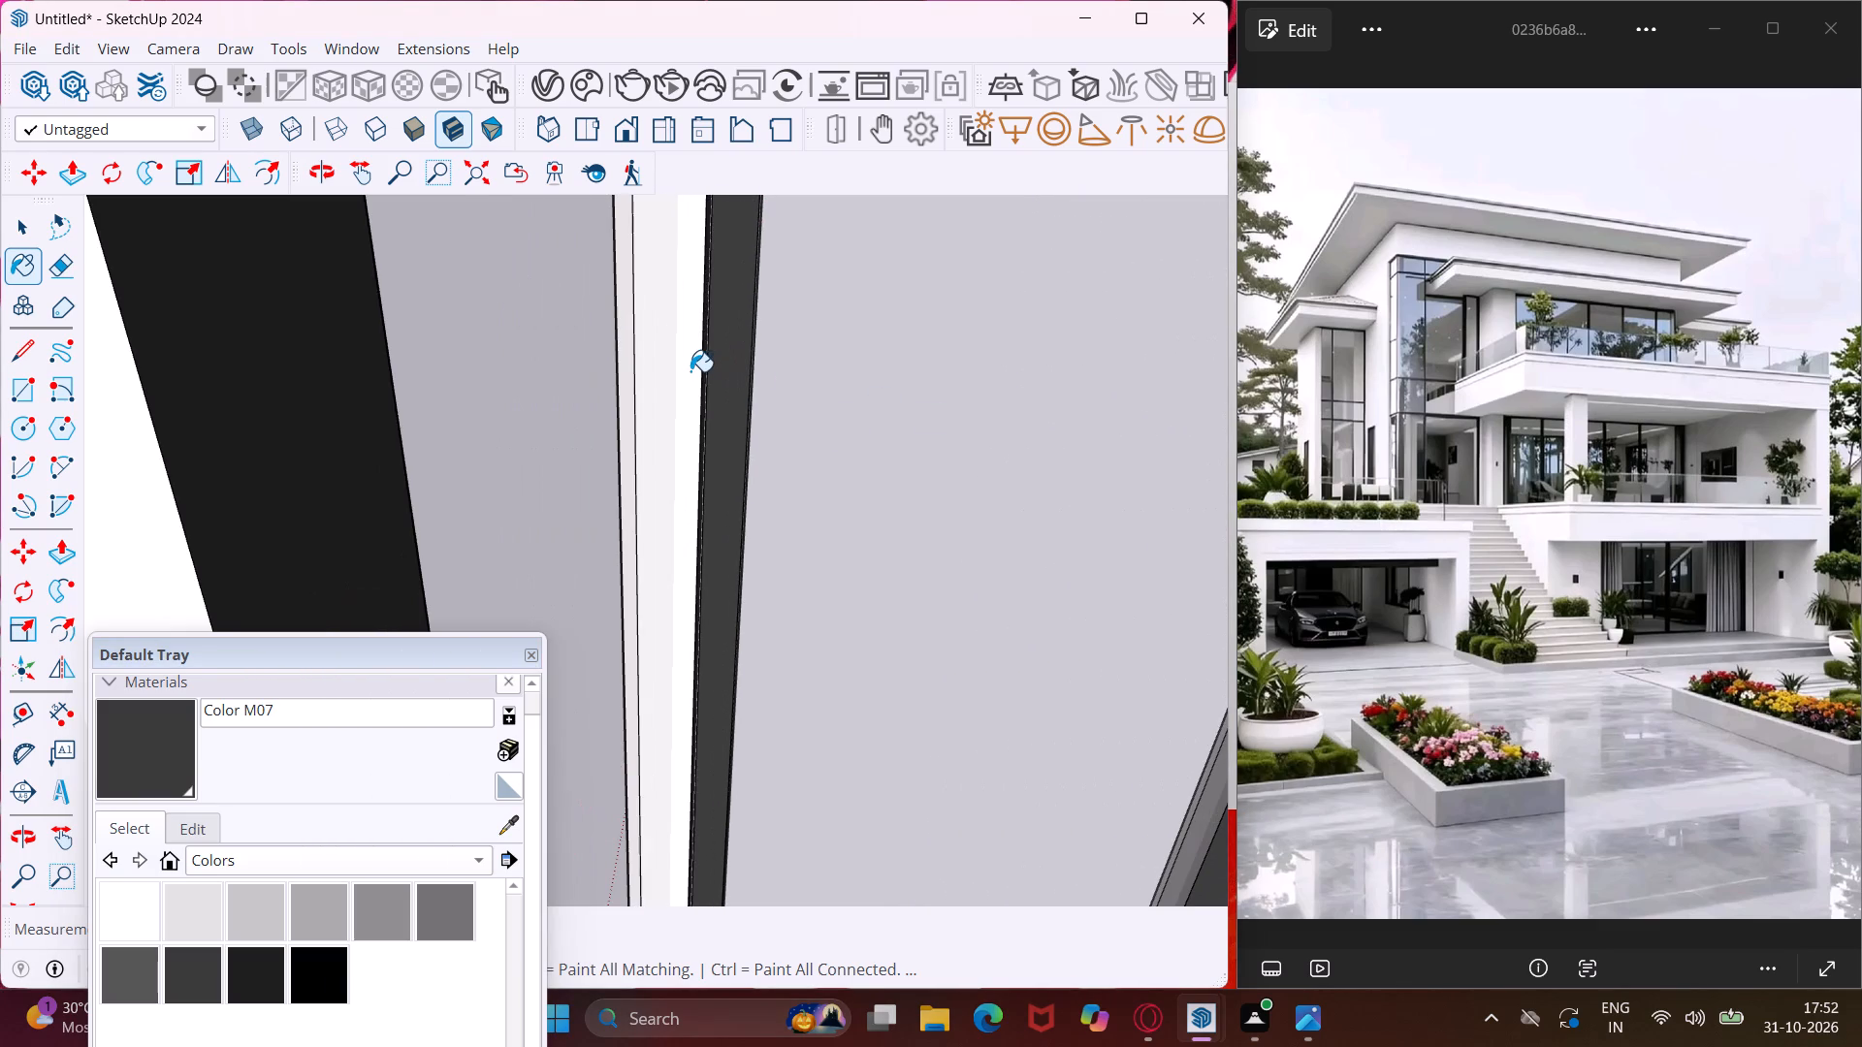
click(690, 371)
scroll(698, 379, down, 4)
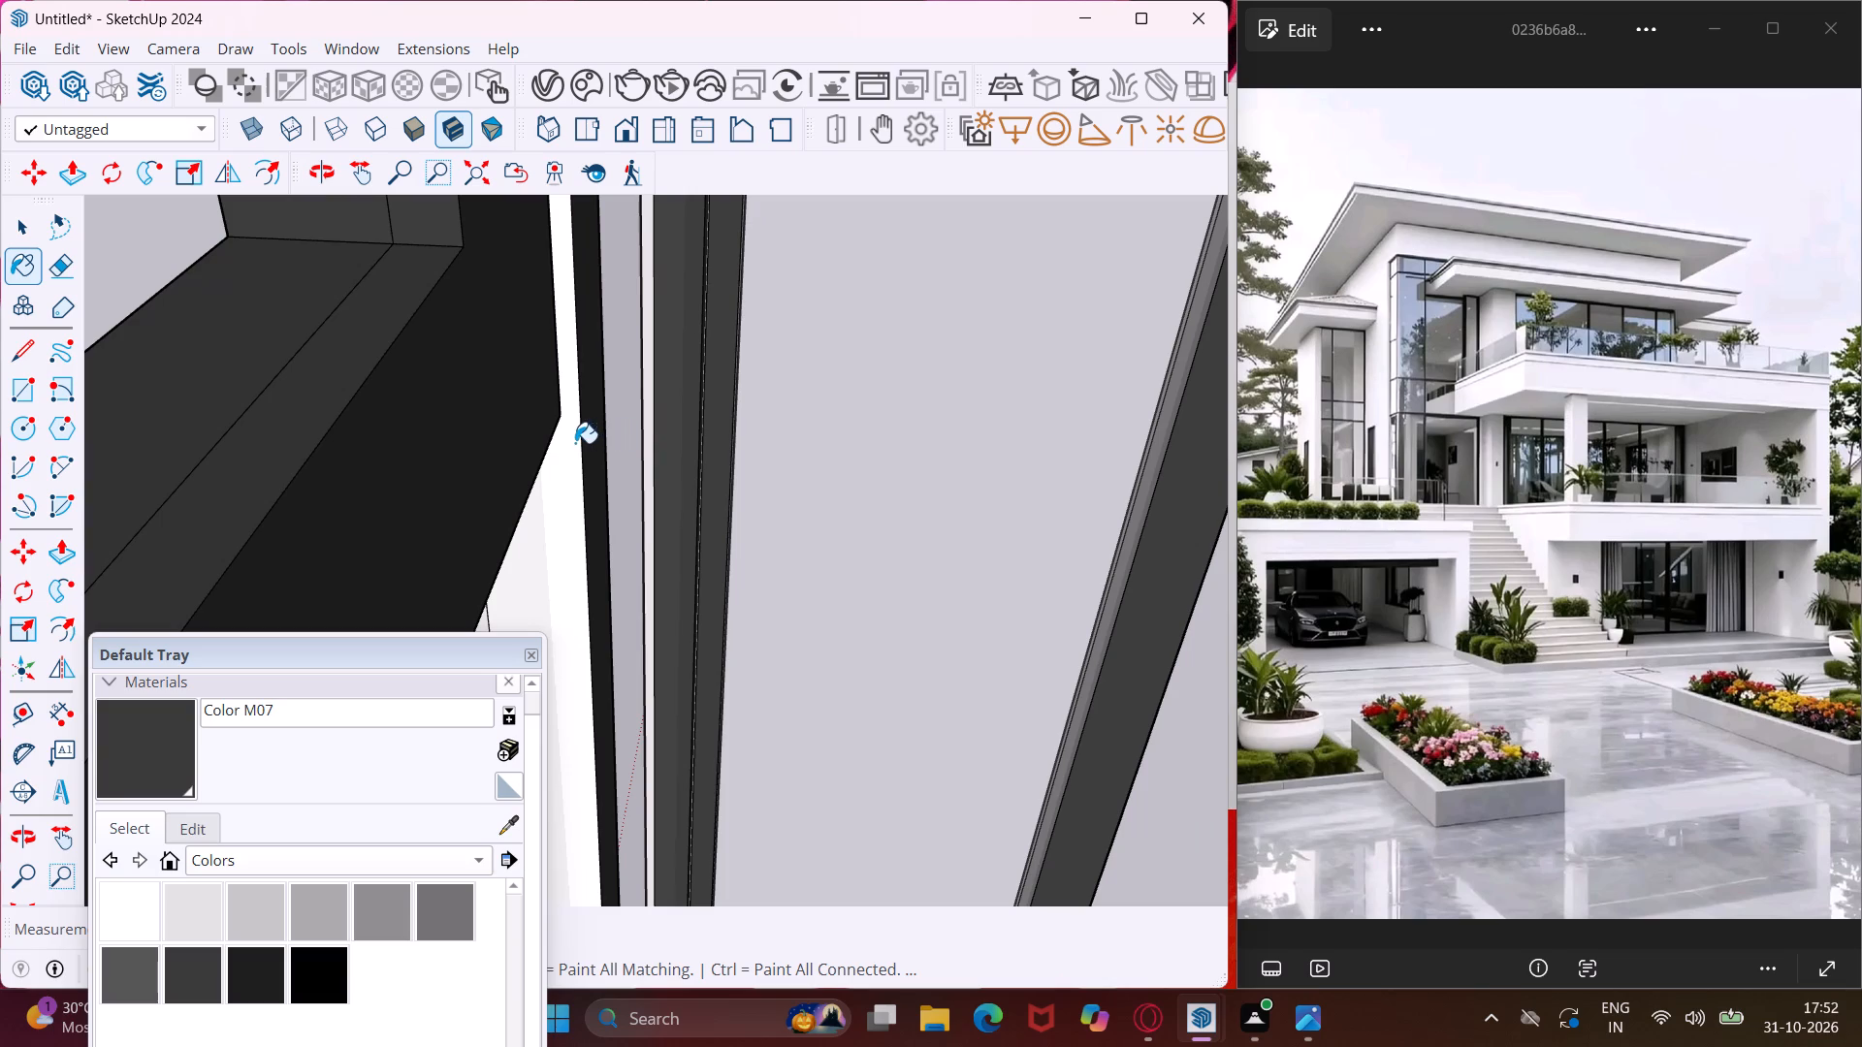
click(575, 443)
Paint the wide white face of the mullion beside the frame's step with Color M07.
scroll(574, 444, down, 5)
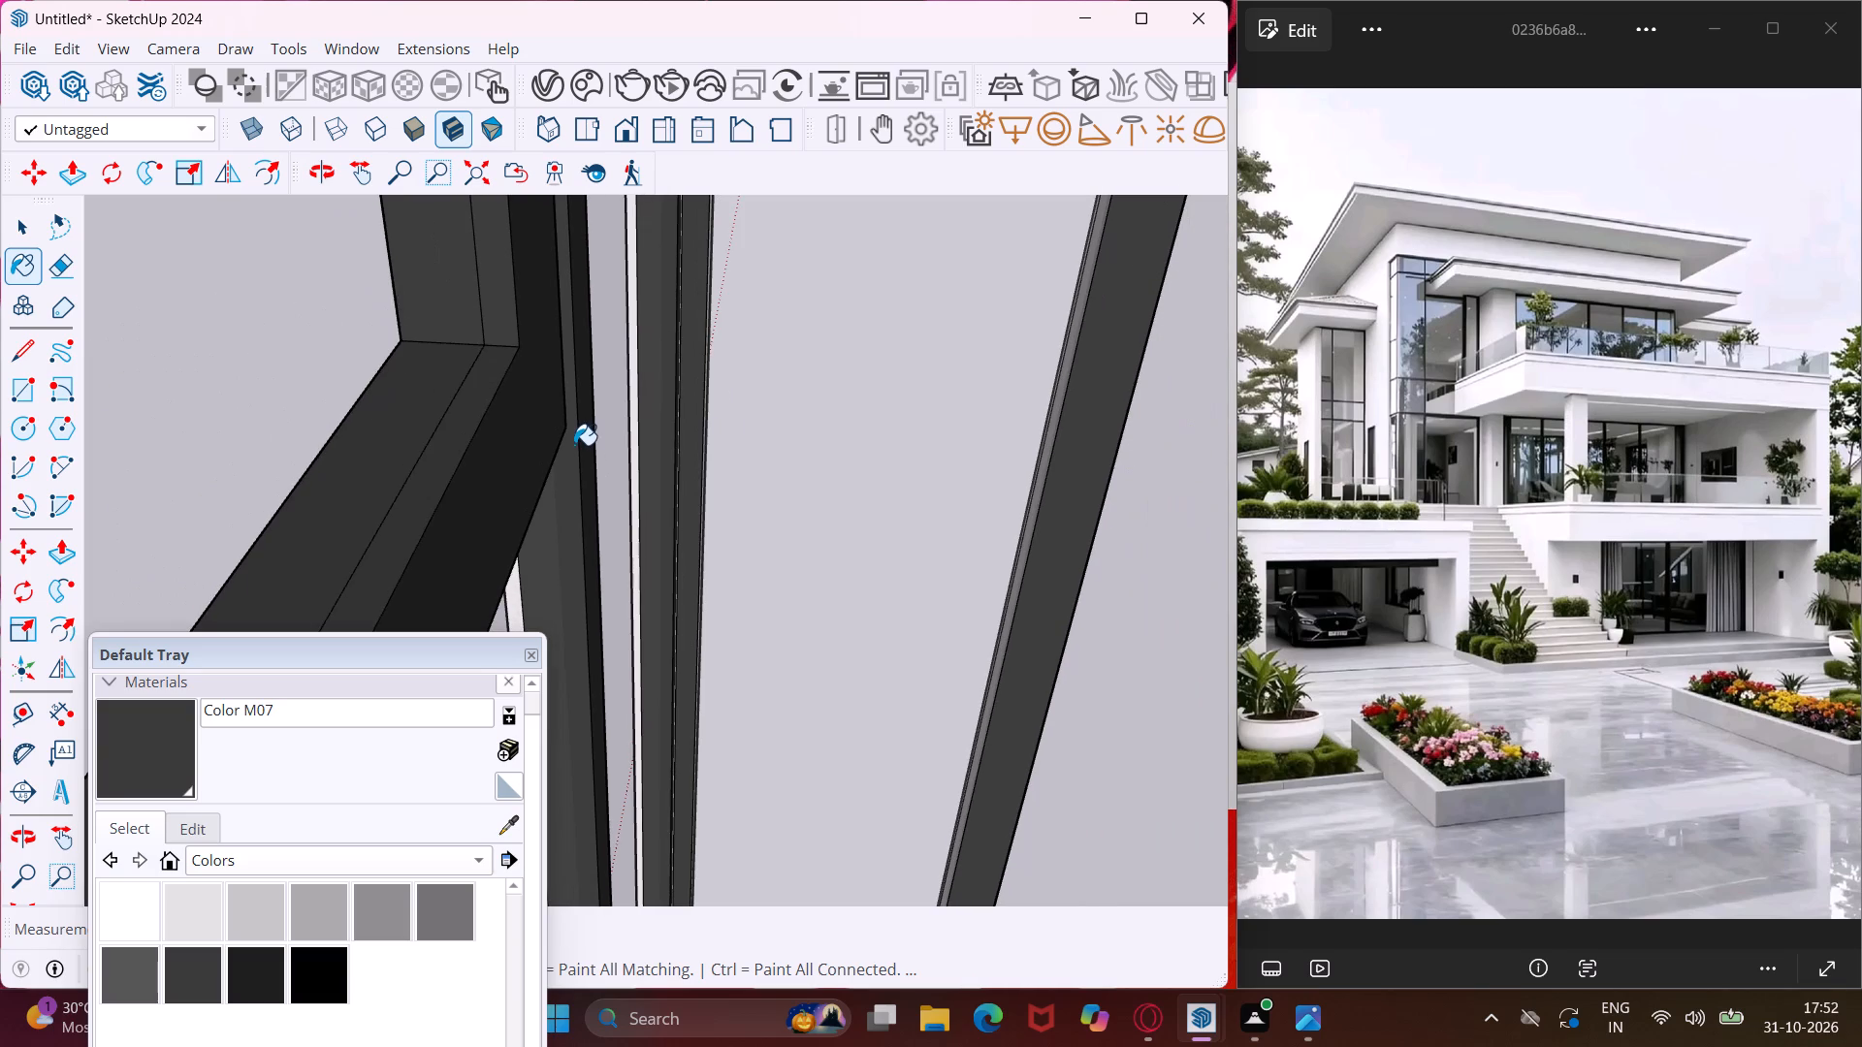
middle_drag(574, 445, 1262, 268)
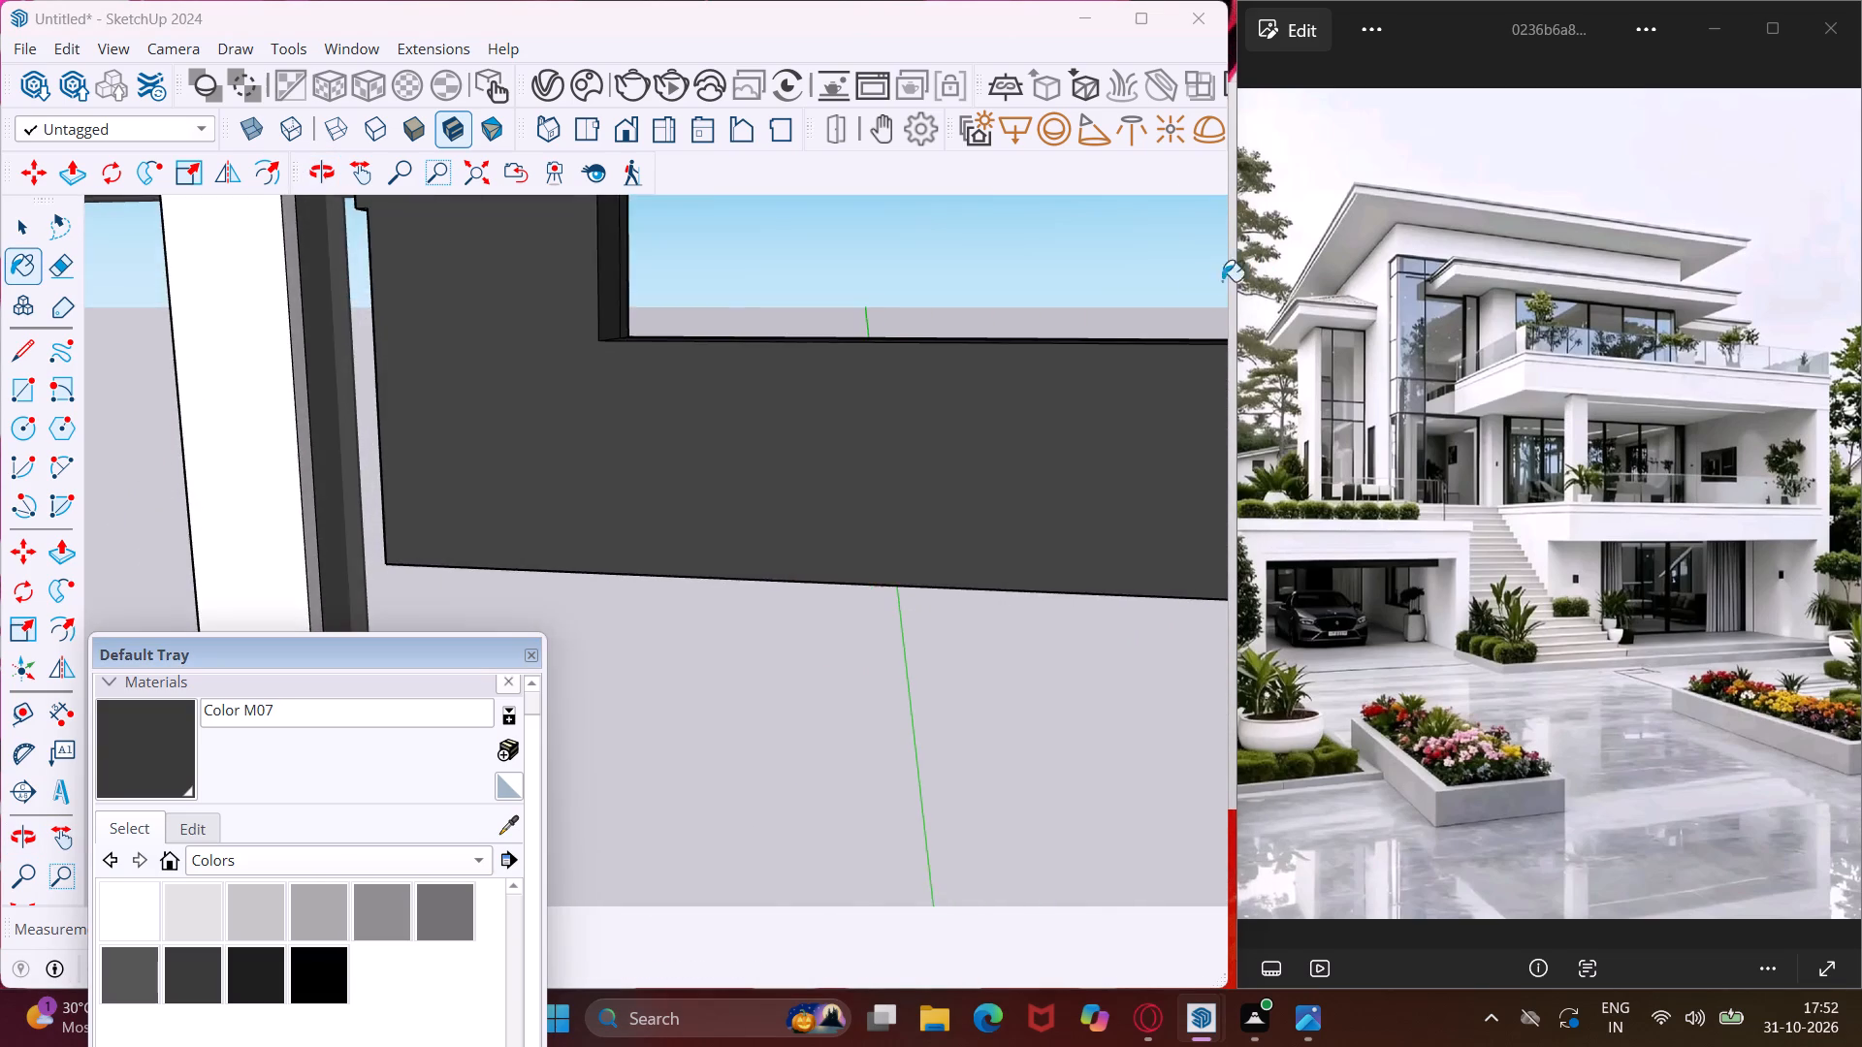
scroll(1162, 295, down, 4)
scroll(1022, 280, up, 14)
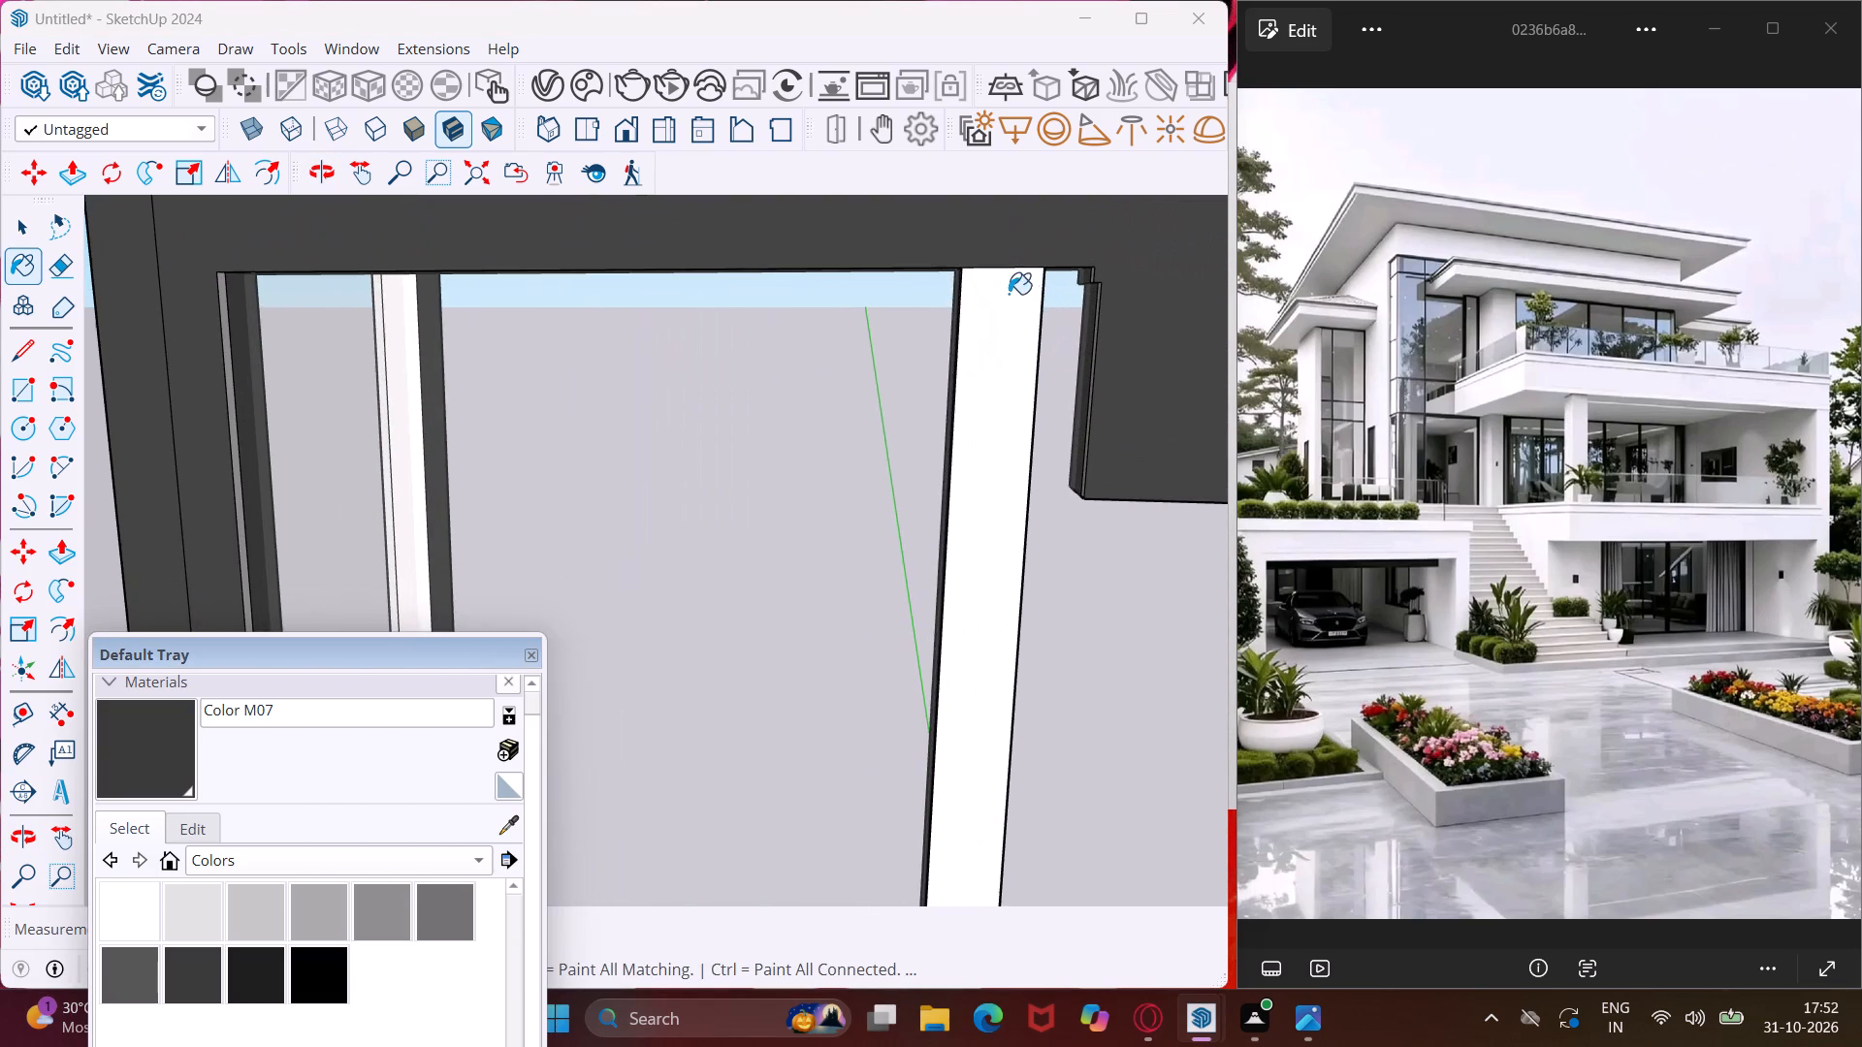
click(1009, 294)
Paint the mullion's remaining narrow face, the recess faces beside it and the end post's edge strip with Color M07.
middle_drag(1009, 294, 1348, 278)
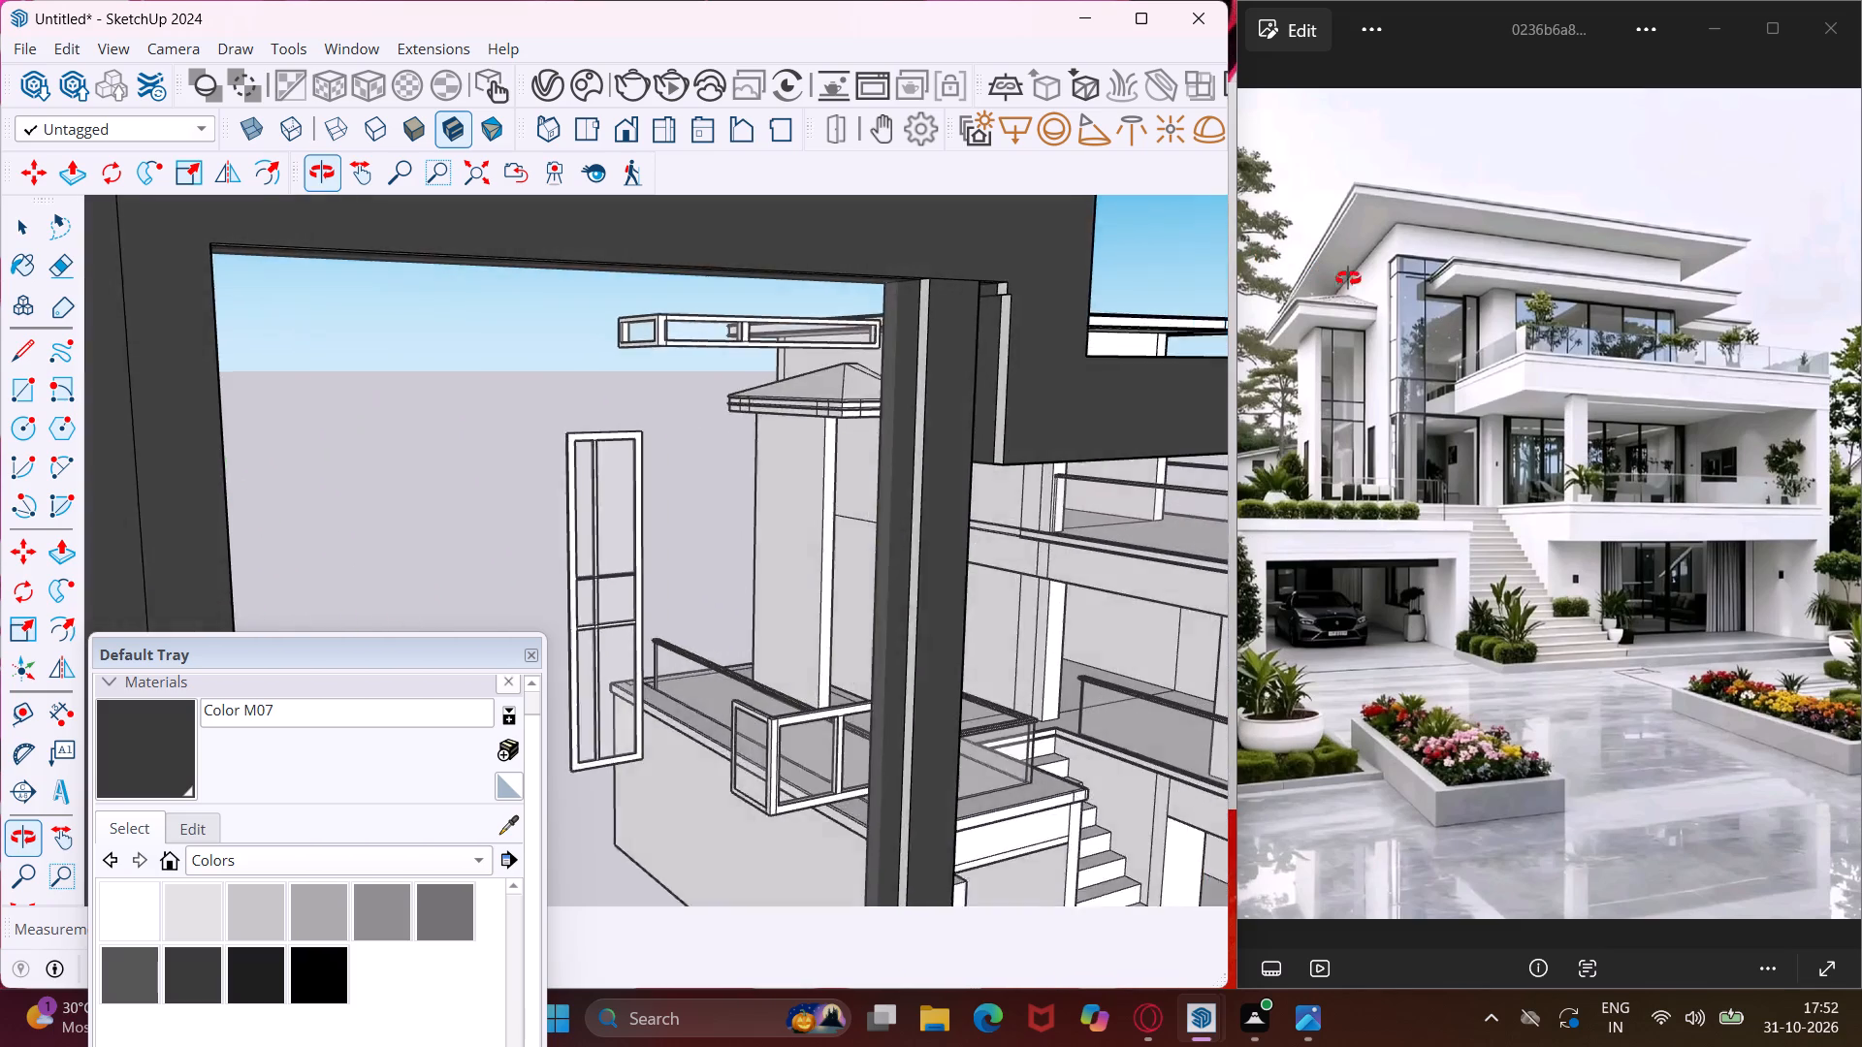
middle_drag(1348, 278, 1615, 333)
scroll(800, 357, up, 5)
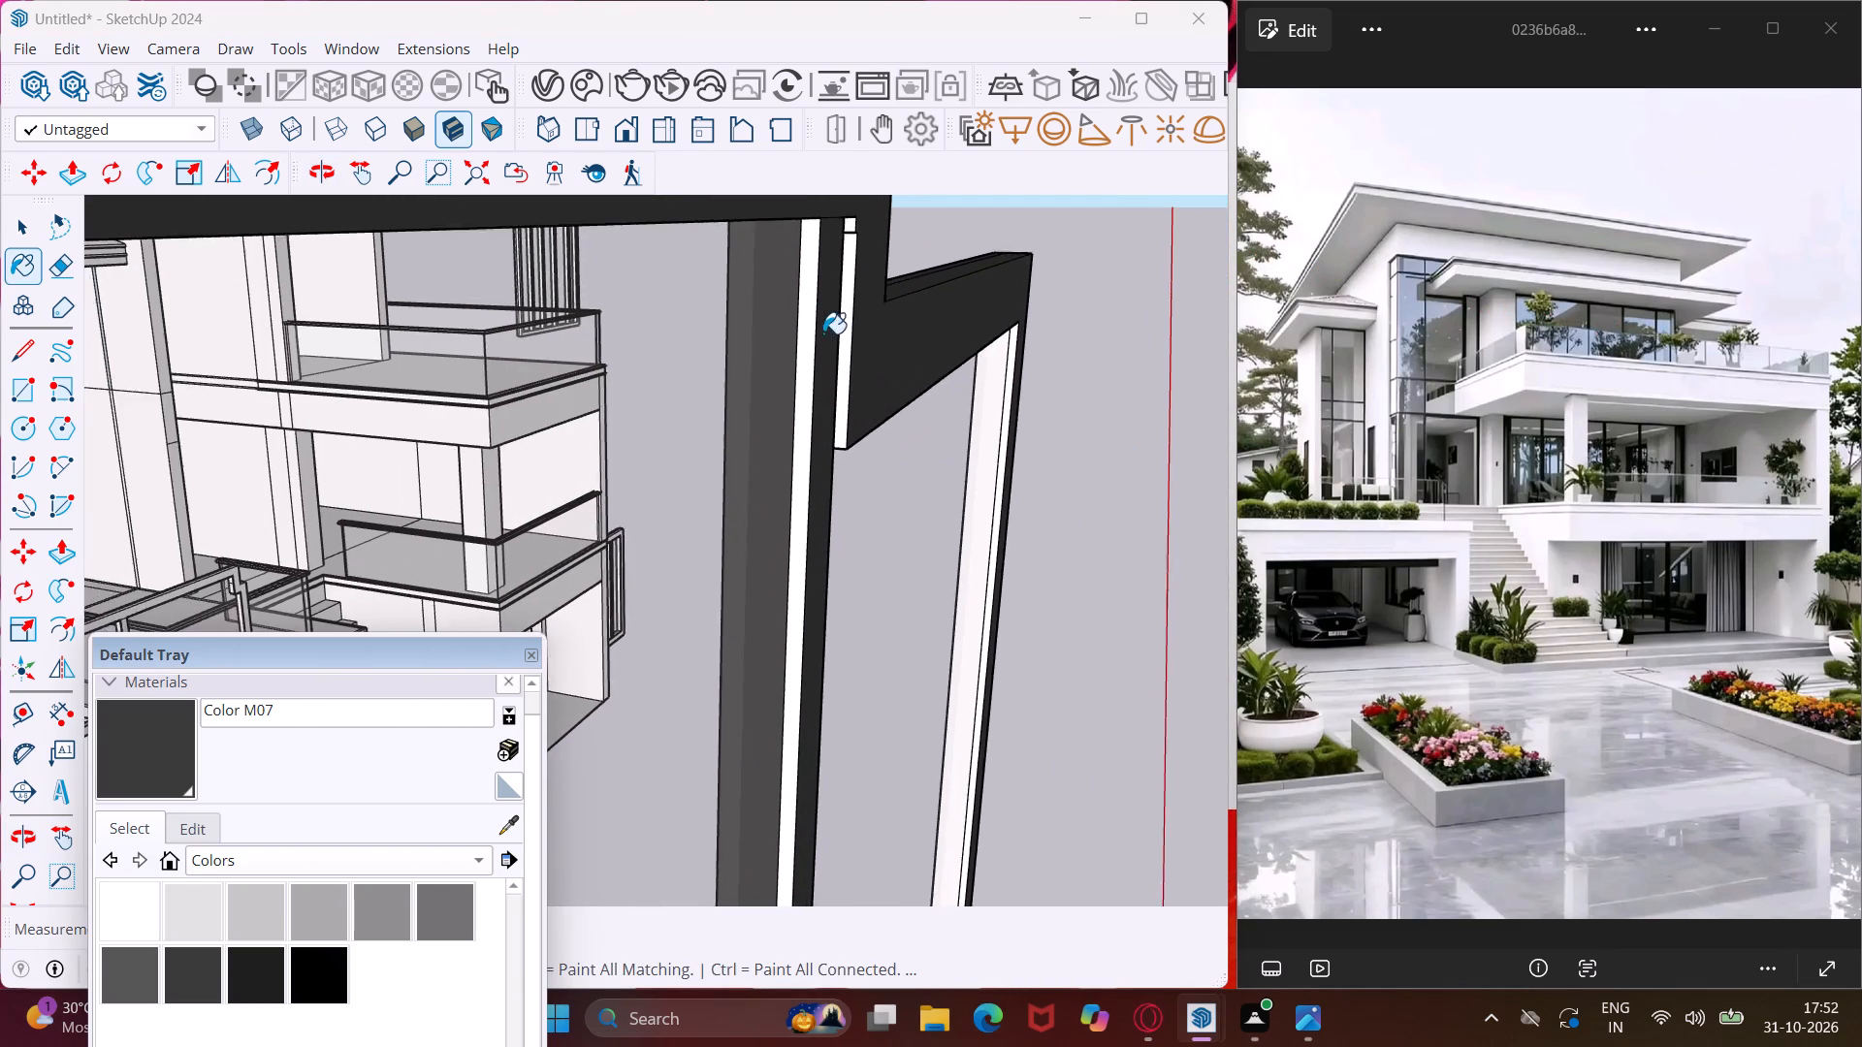
scroll(823, 333, up, 2)
click(806, 333)
click(852, 332)
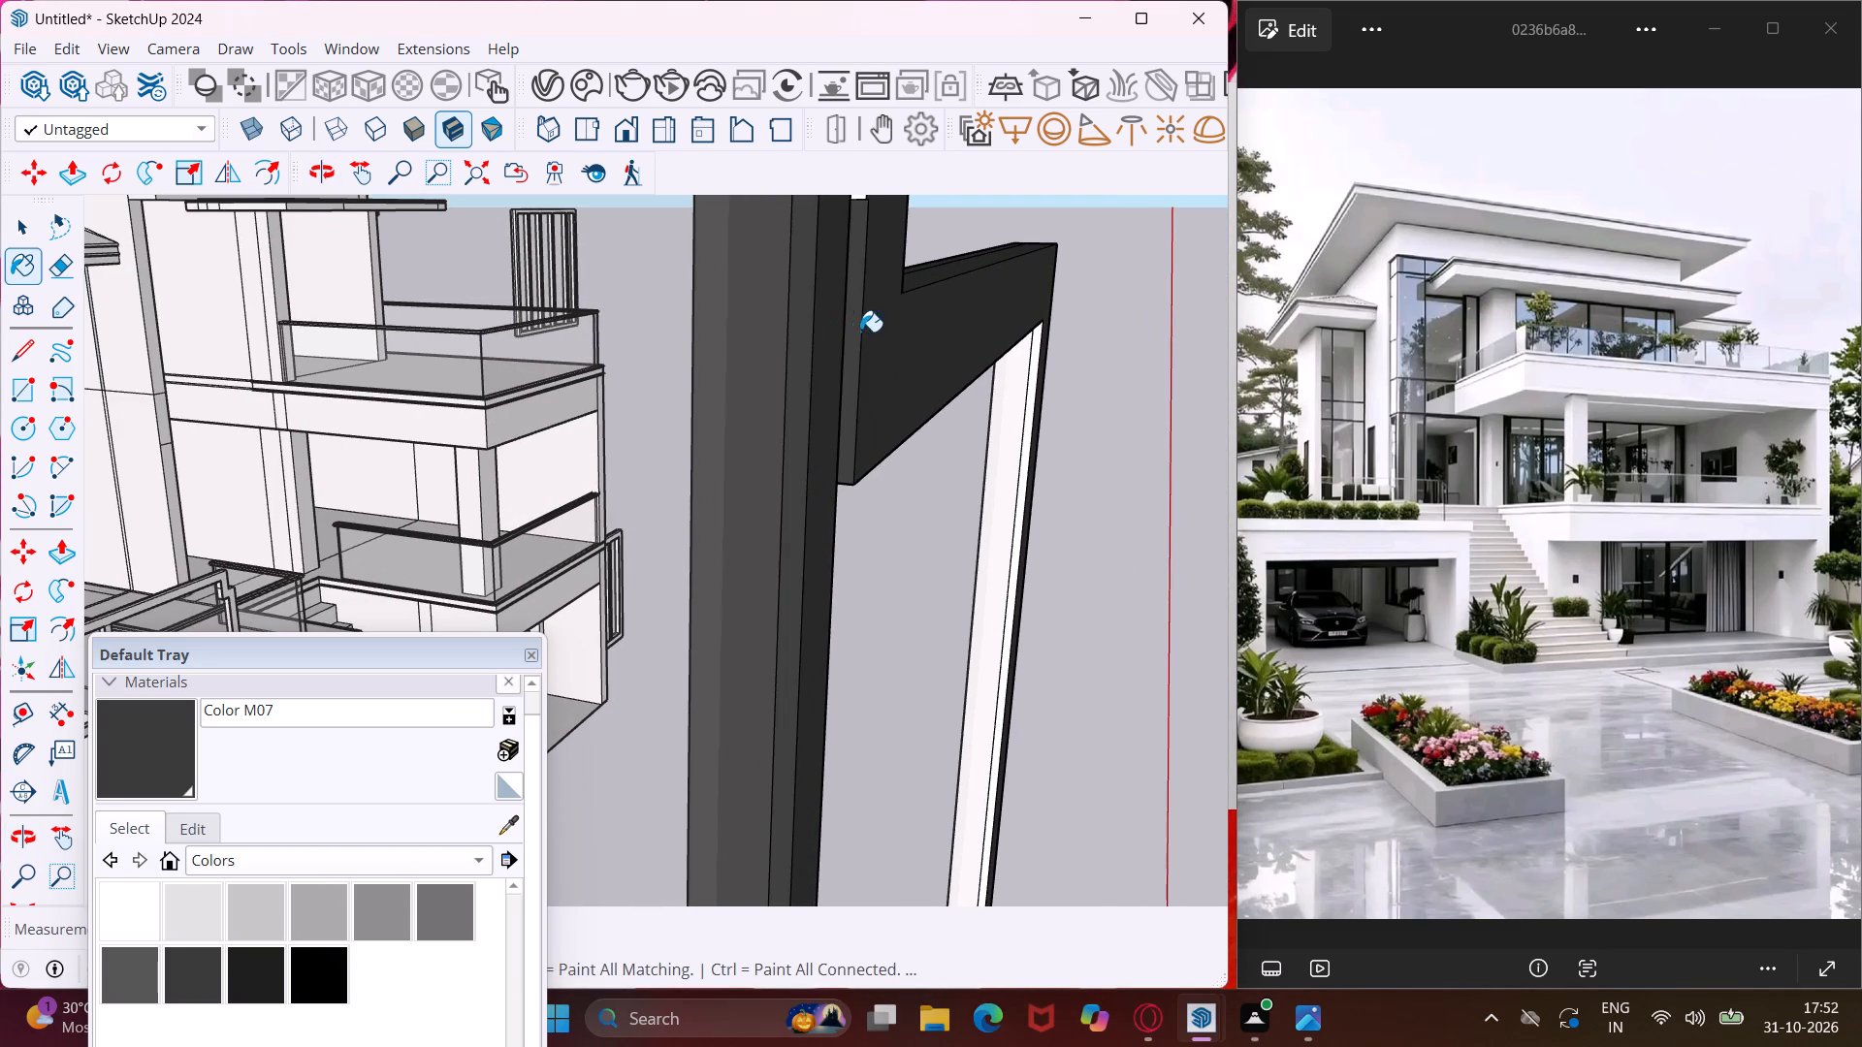
scroll(867, 345, down, 5)
scroll(859, 265, up, 7)
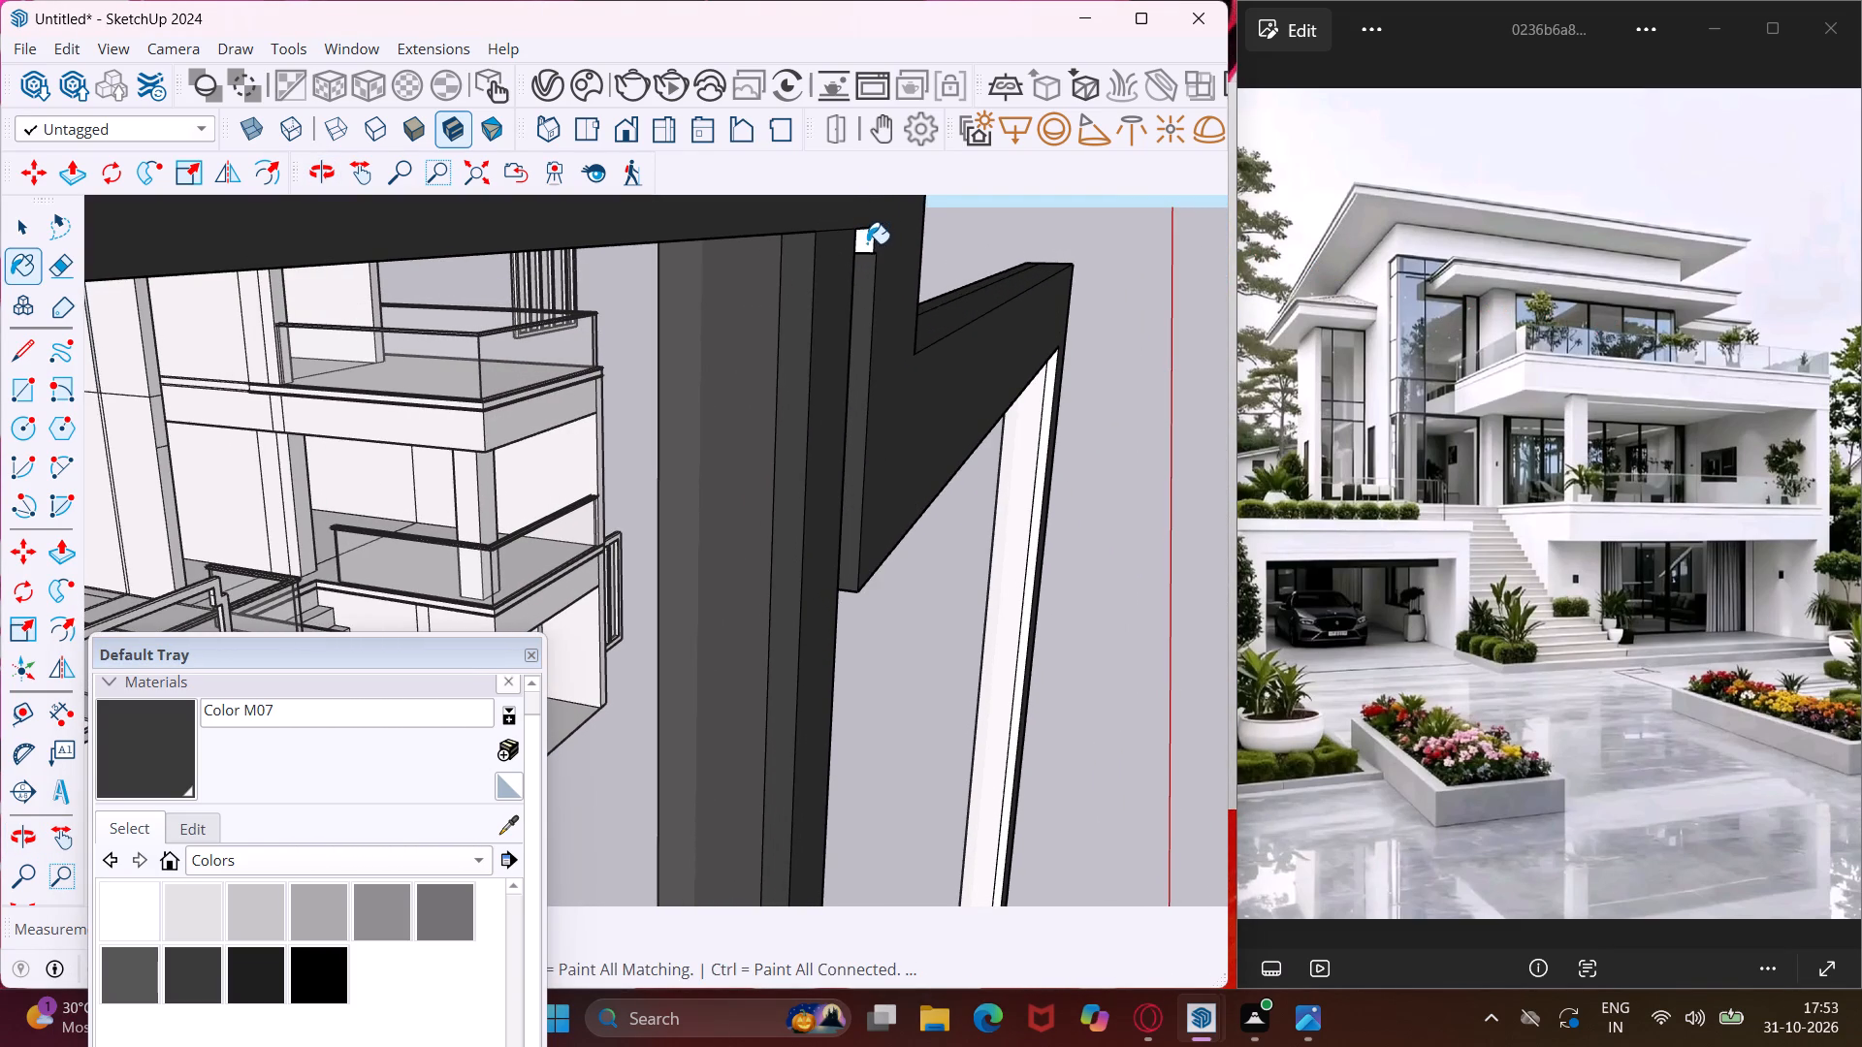
click(867, 243)
click(1048, 391)
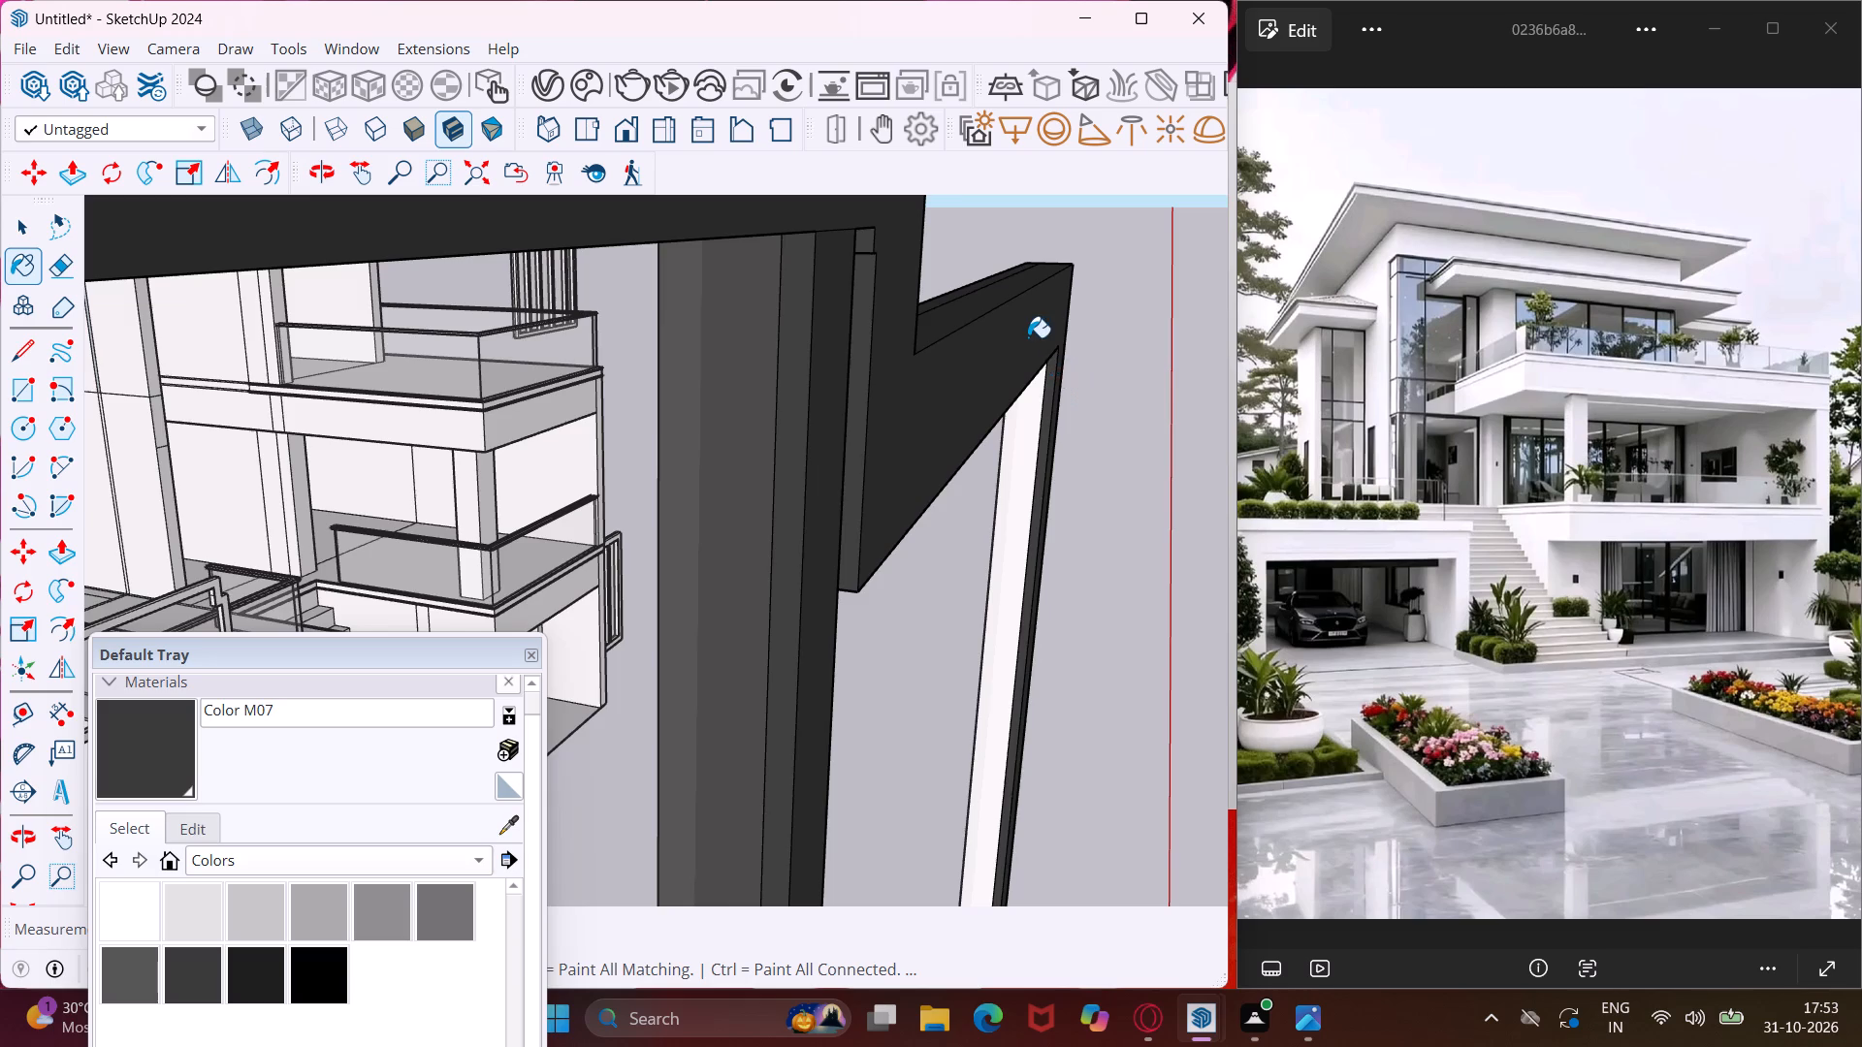
Paint the remaining inner faces of the lower section's top rail and the end post below it with Color M07.
scroll(1027, 332, down, 12)
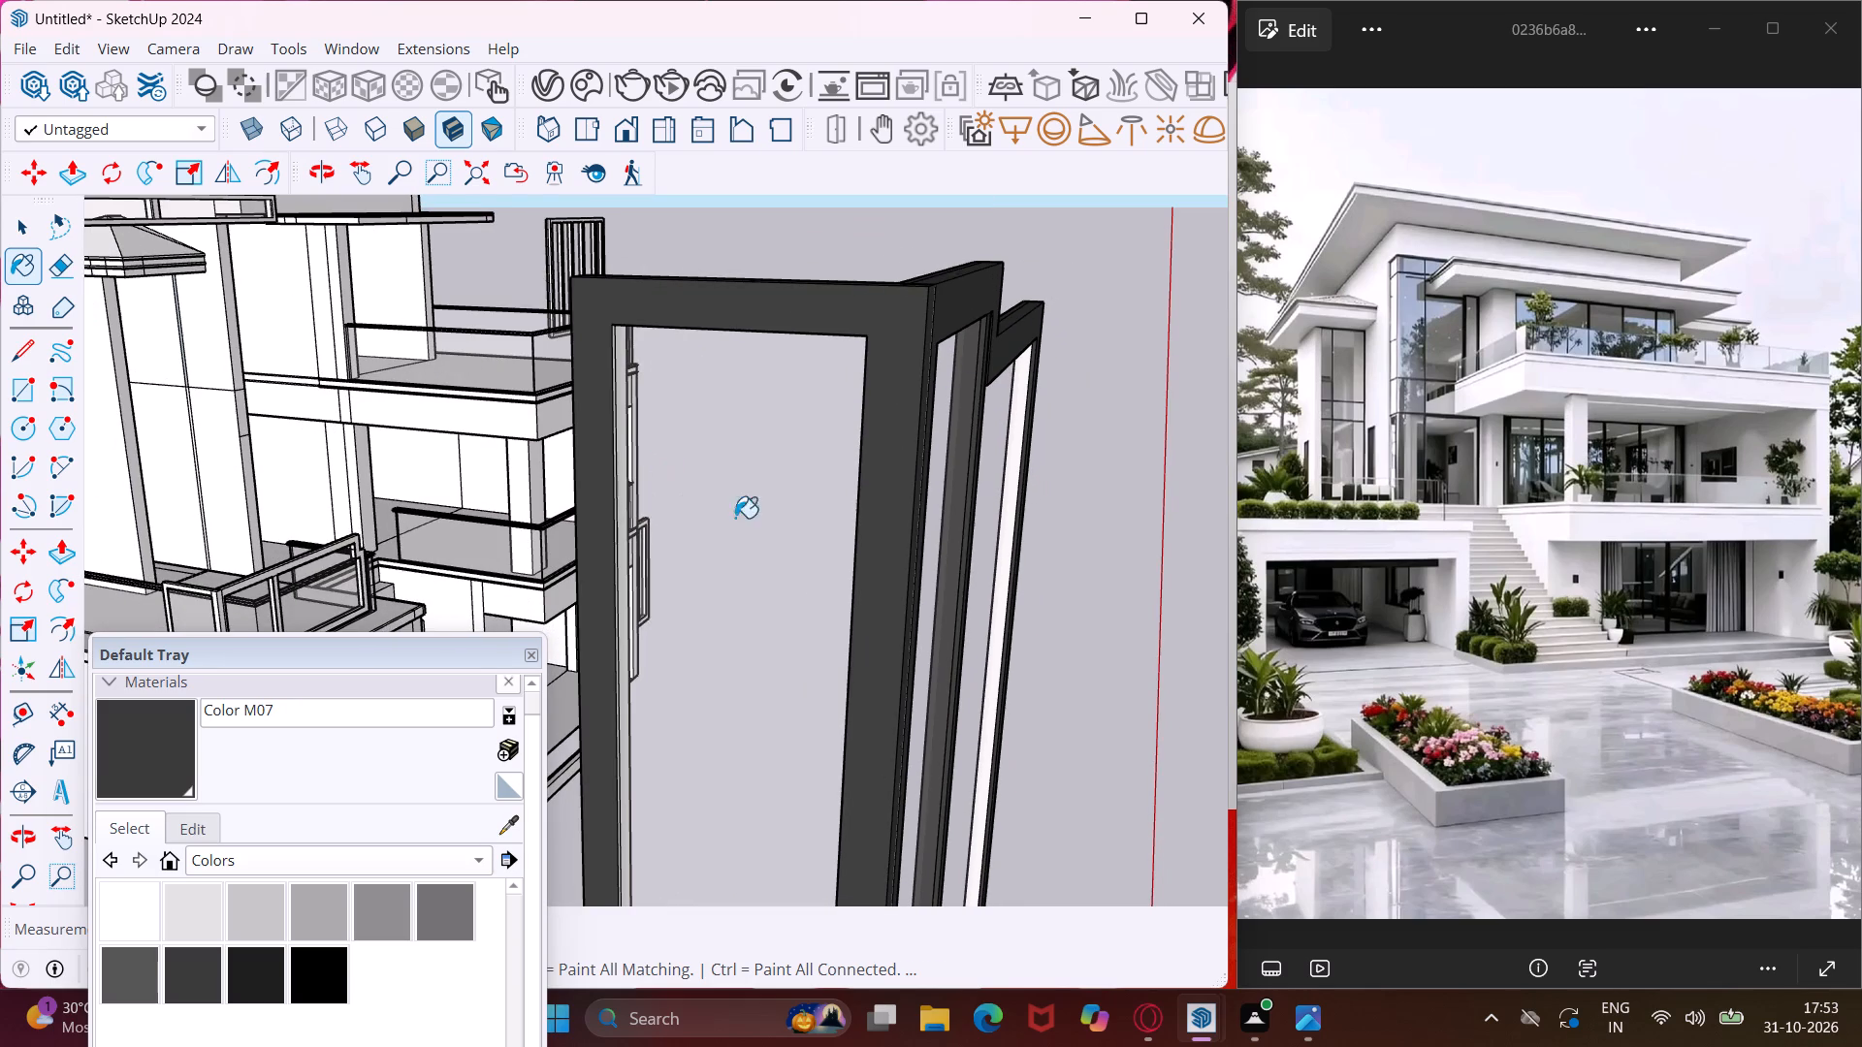
middle_drag(1022, 292, 1236, 647)
scroll(726, 341, up, 3)
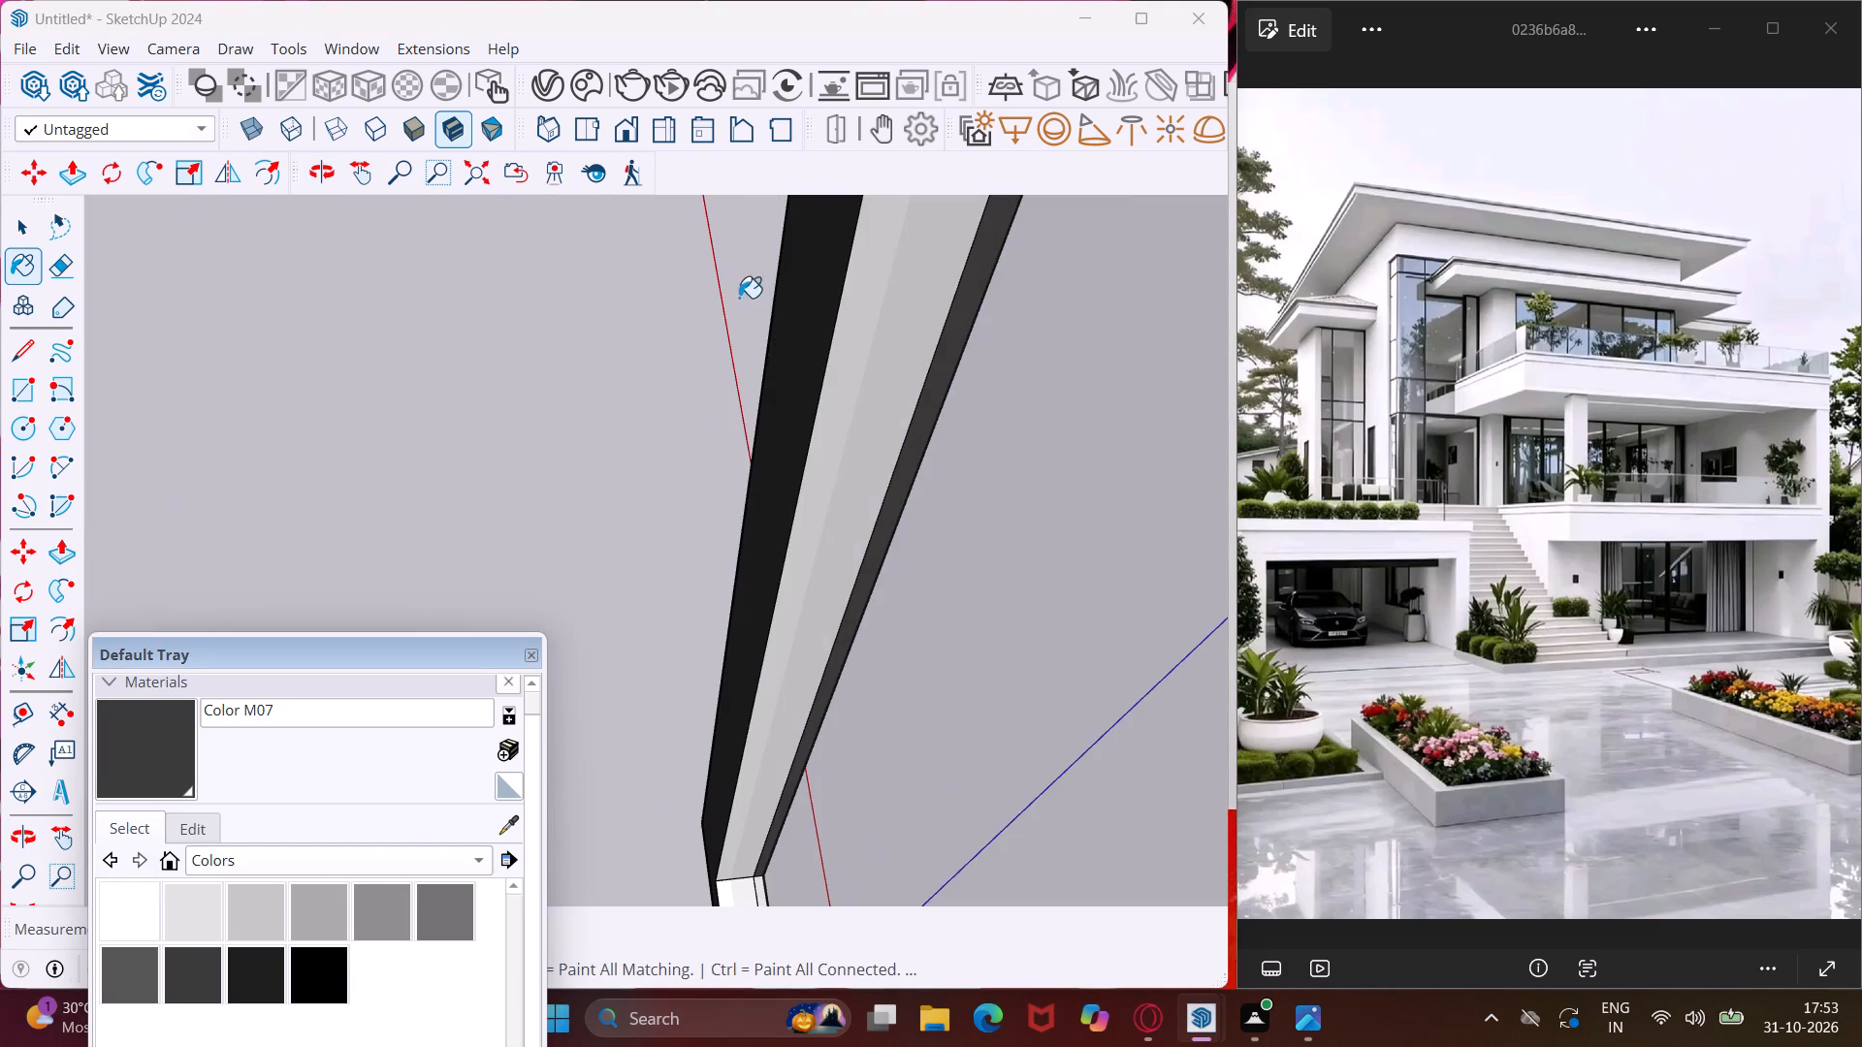
click(844, 361)
scroll(761, 323, down, 5)
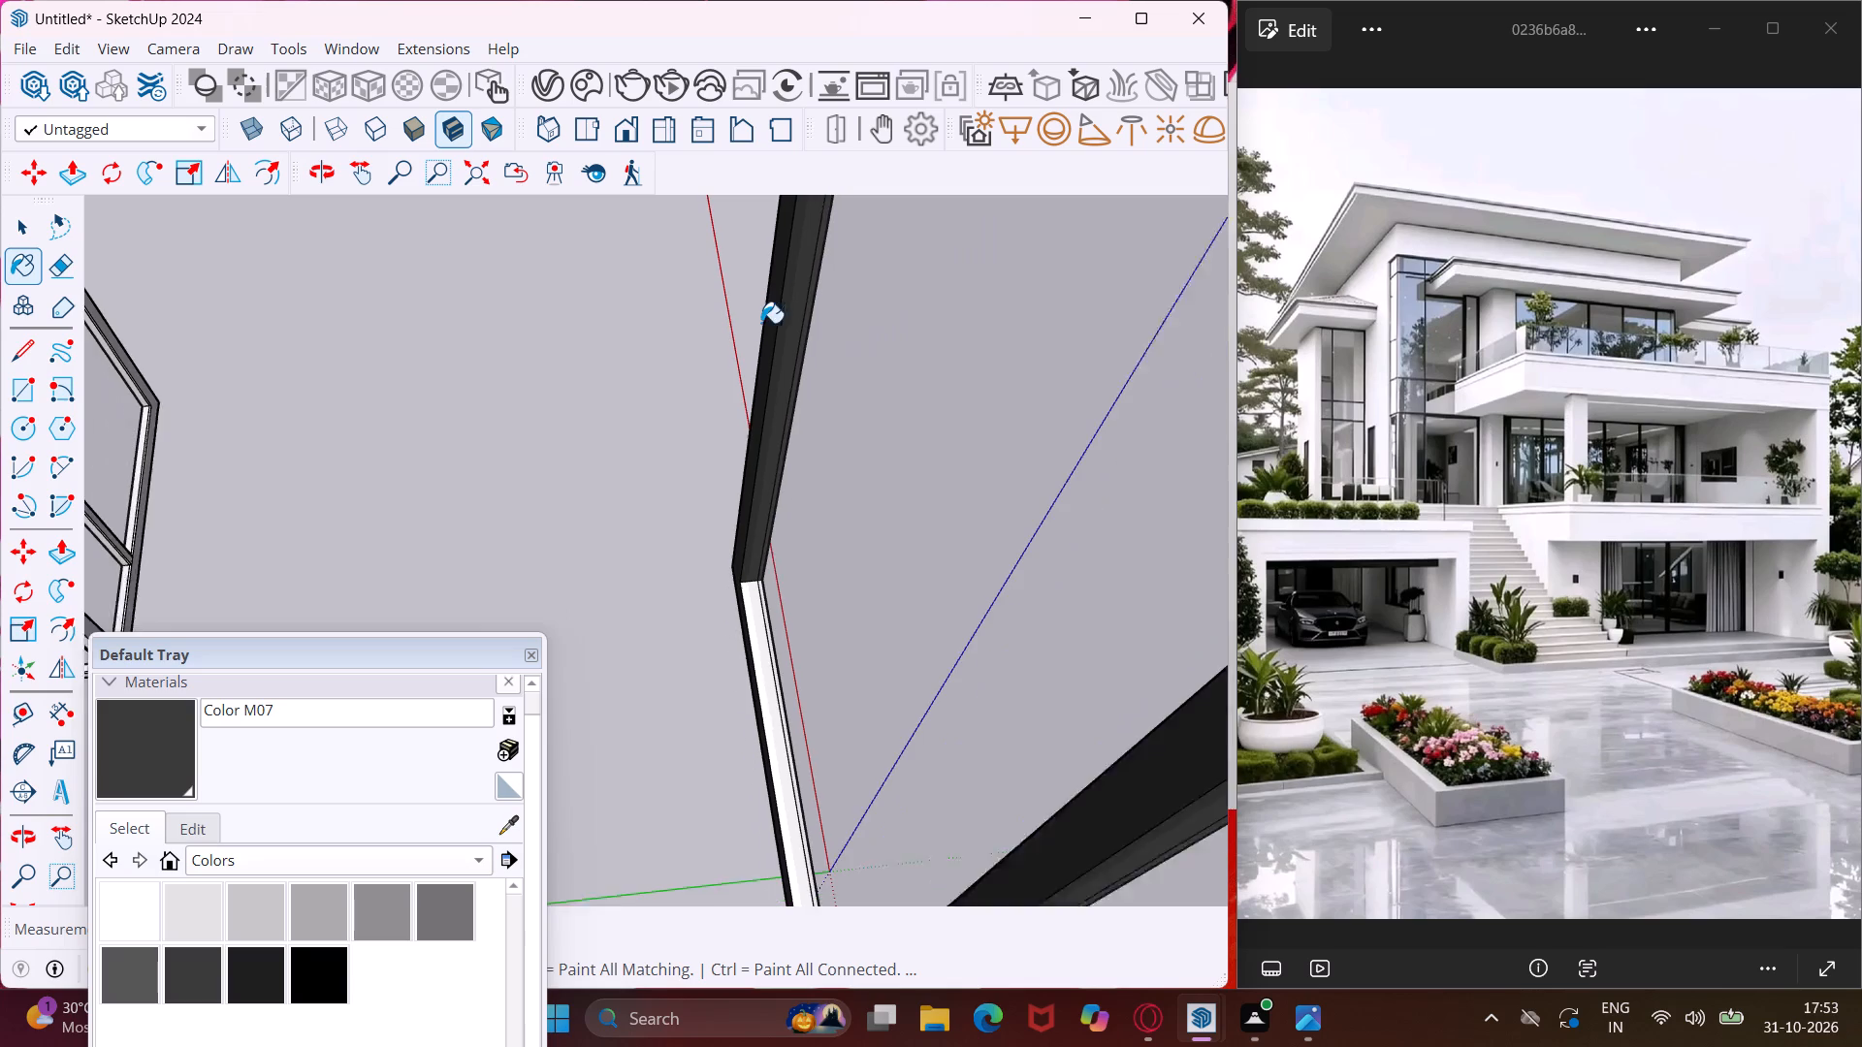
scroll(751, 740, up, 5)
scroll(760, 740, down, 3)
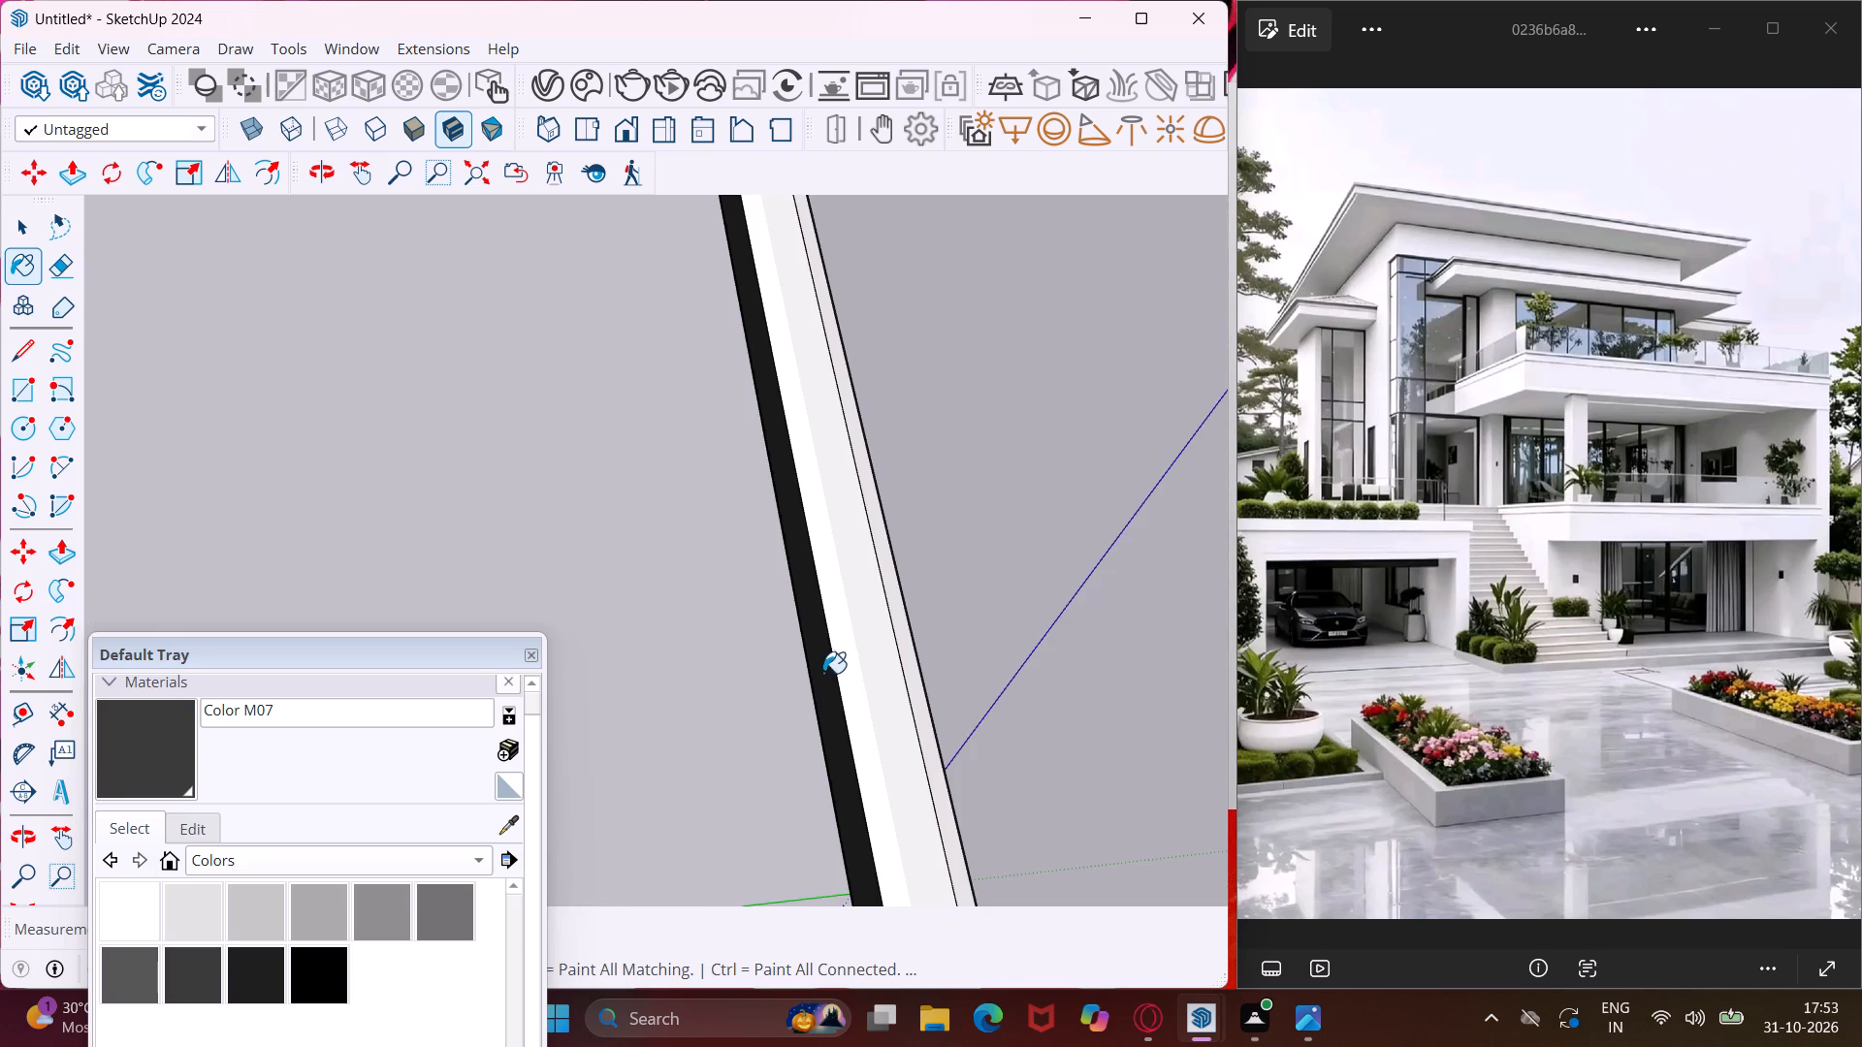
click(837, 634)
scroll(658, 528, down, 6)
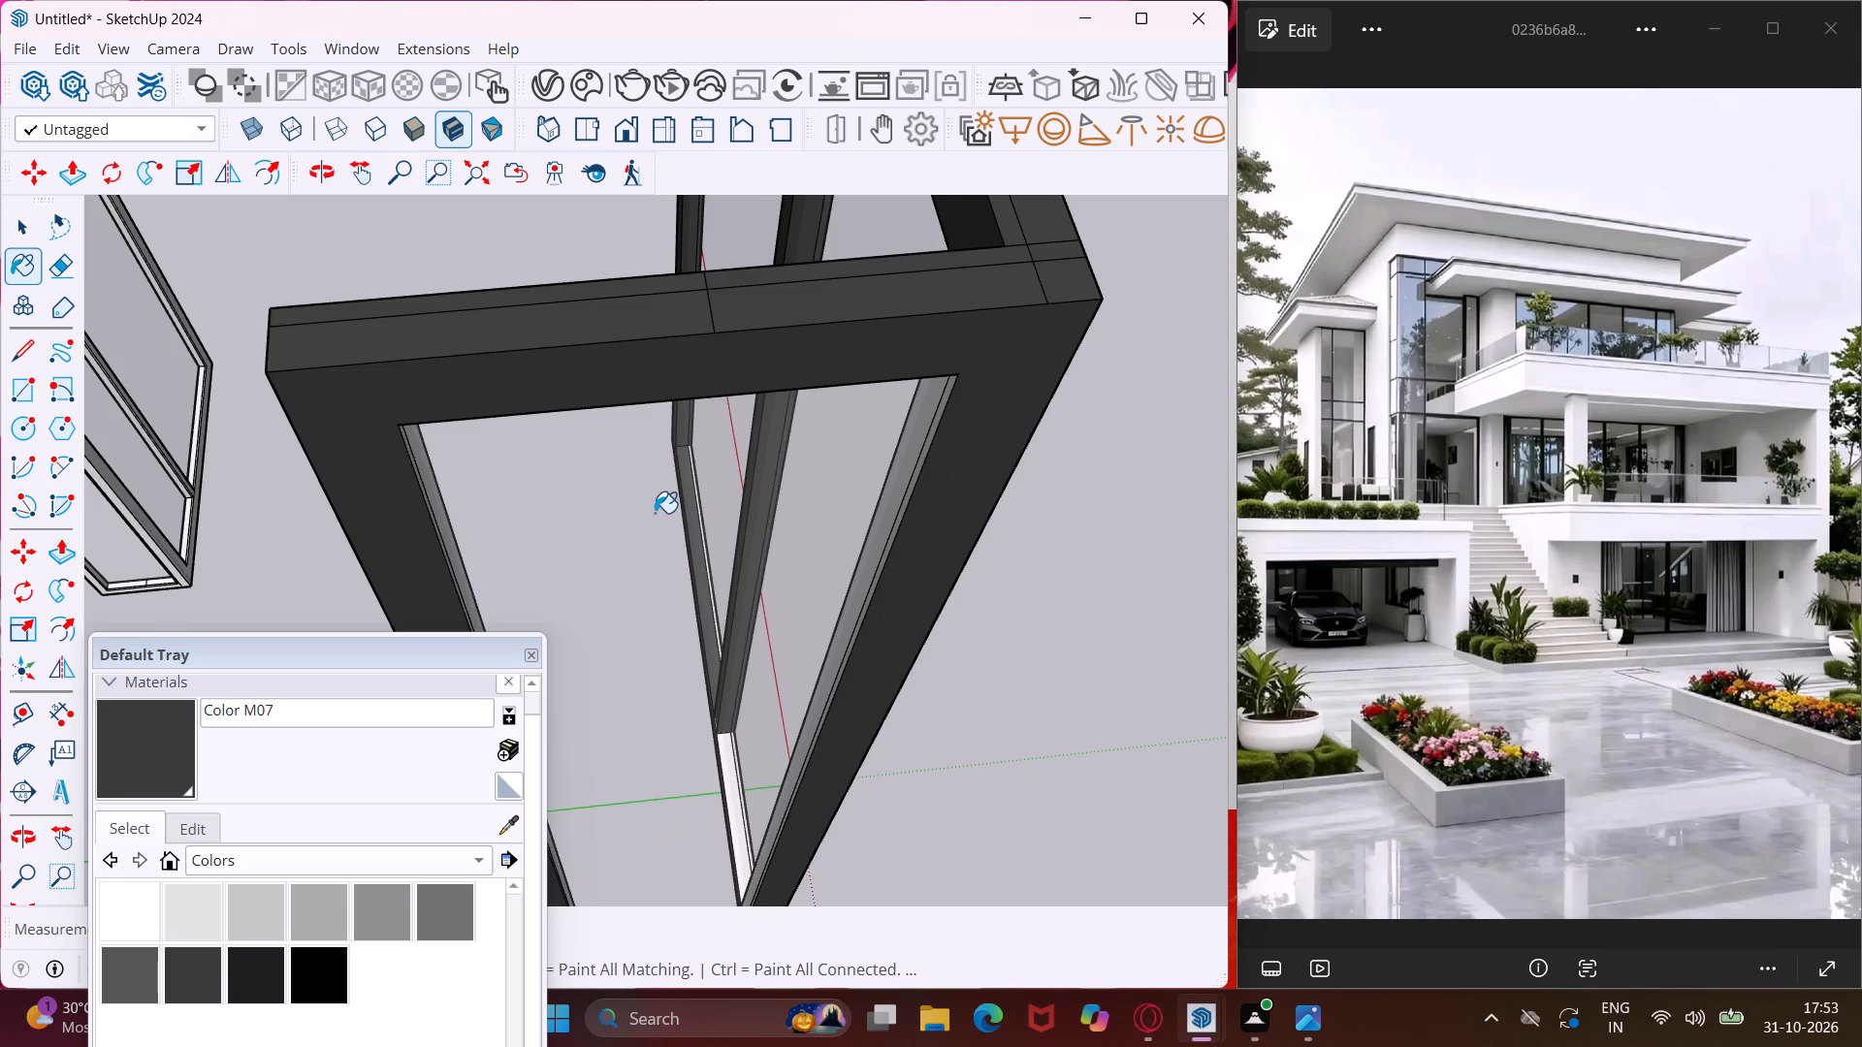
middle_drag(639, 487, 1404, 108)
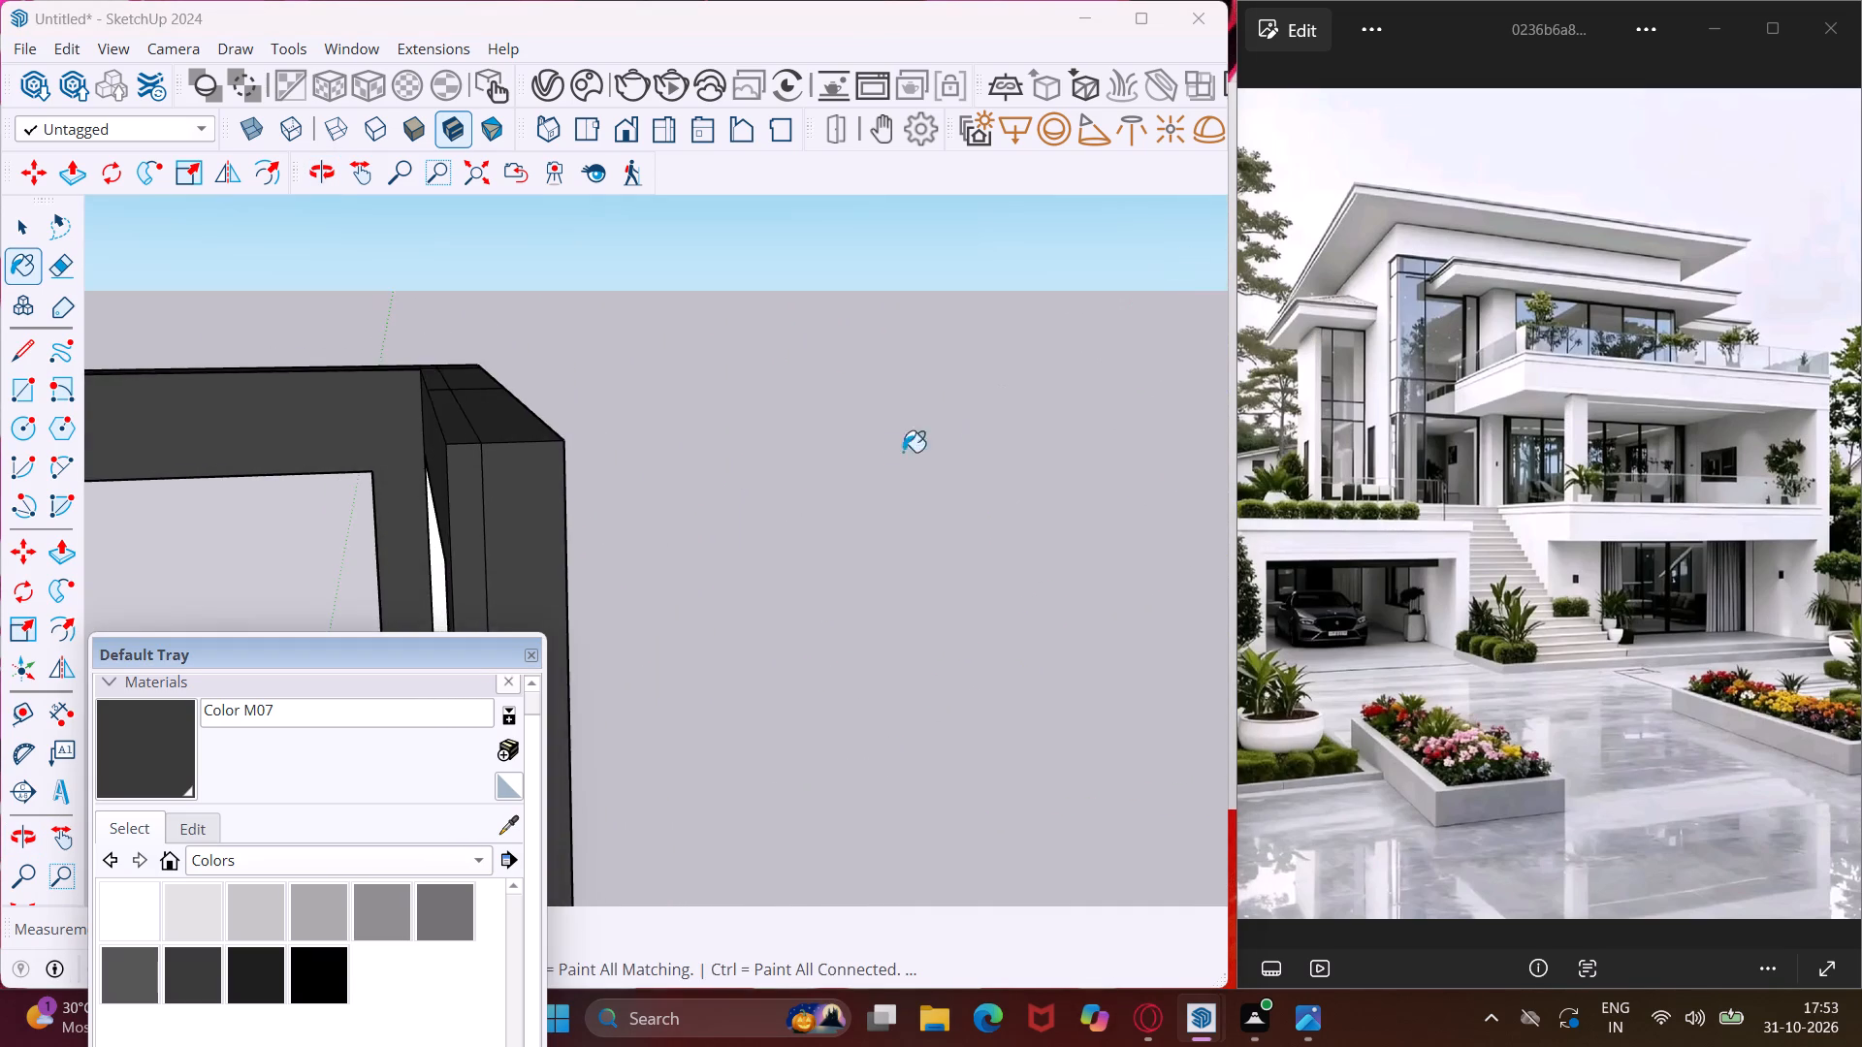
Paint the white side face beside the frame's dark vertical post with Color M07.
scroll(883, 461, down, 6)
scroll(690, 591, up, 13)
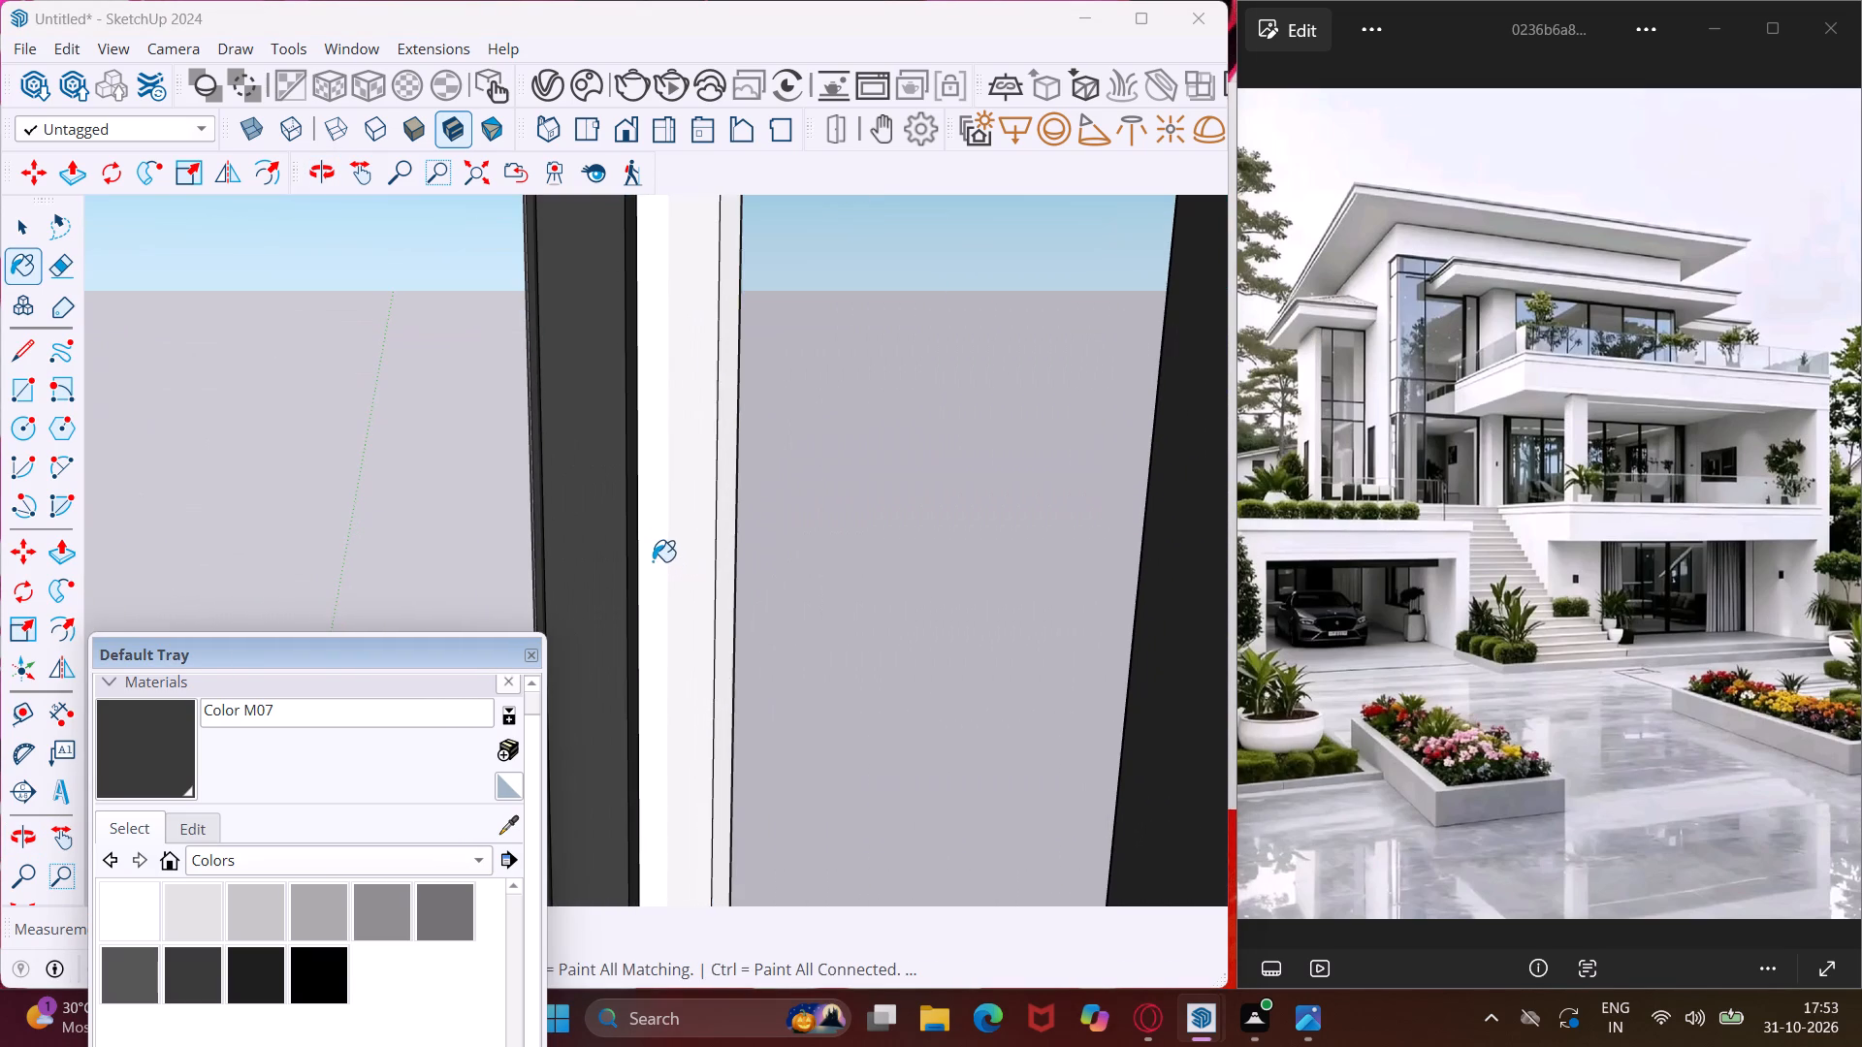
click(653, 552)
Paint the narrow edge strip and the wide light inner face of the post behind the top rail with Color M07.
middle_drag(640, 544, 1195, 618)
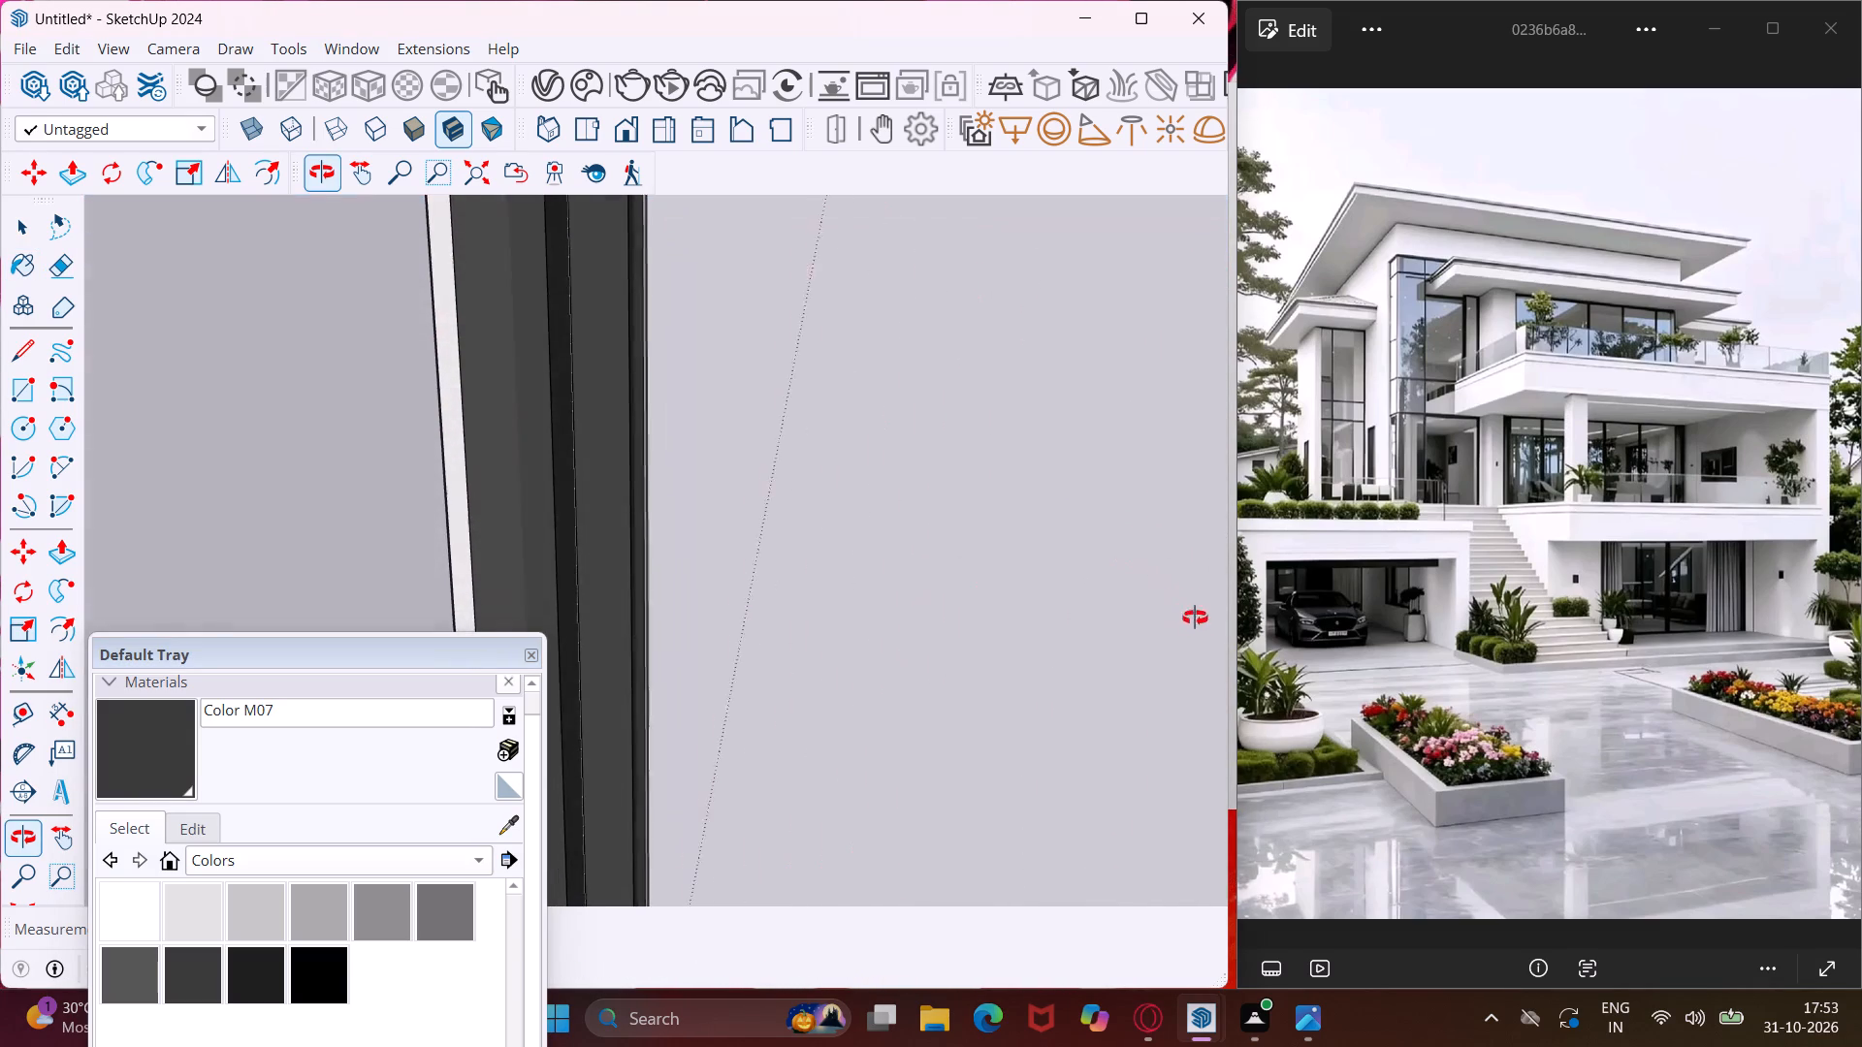
middle_drag(1195, 618, 1379, 890)
scroll(824, 724, down, 5)
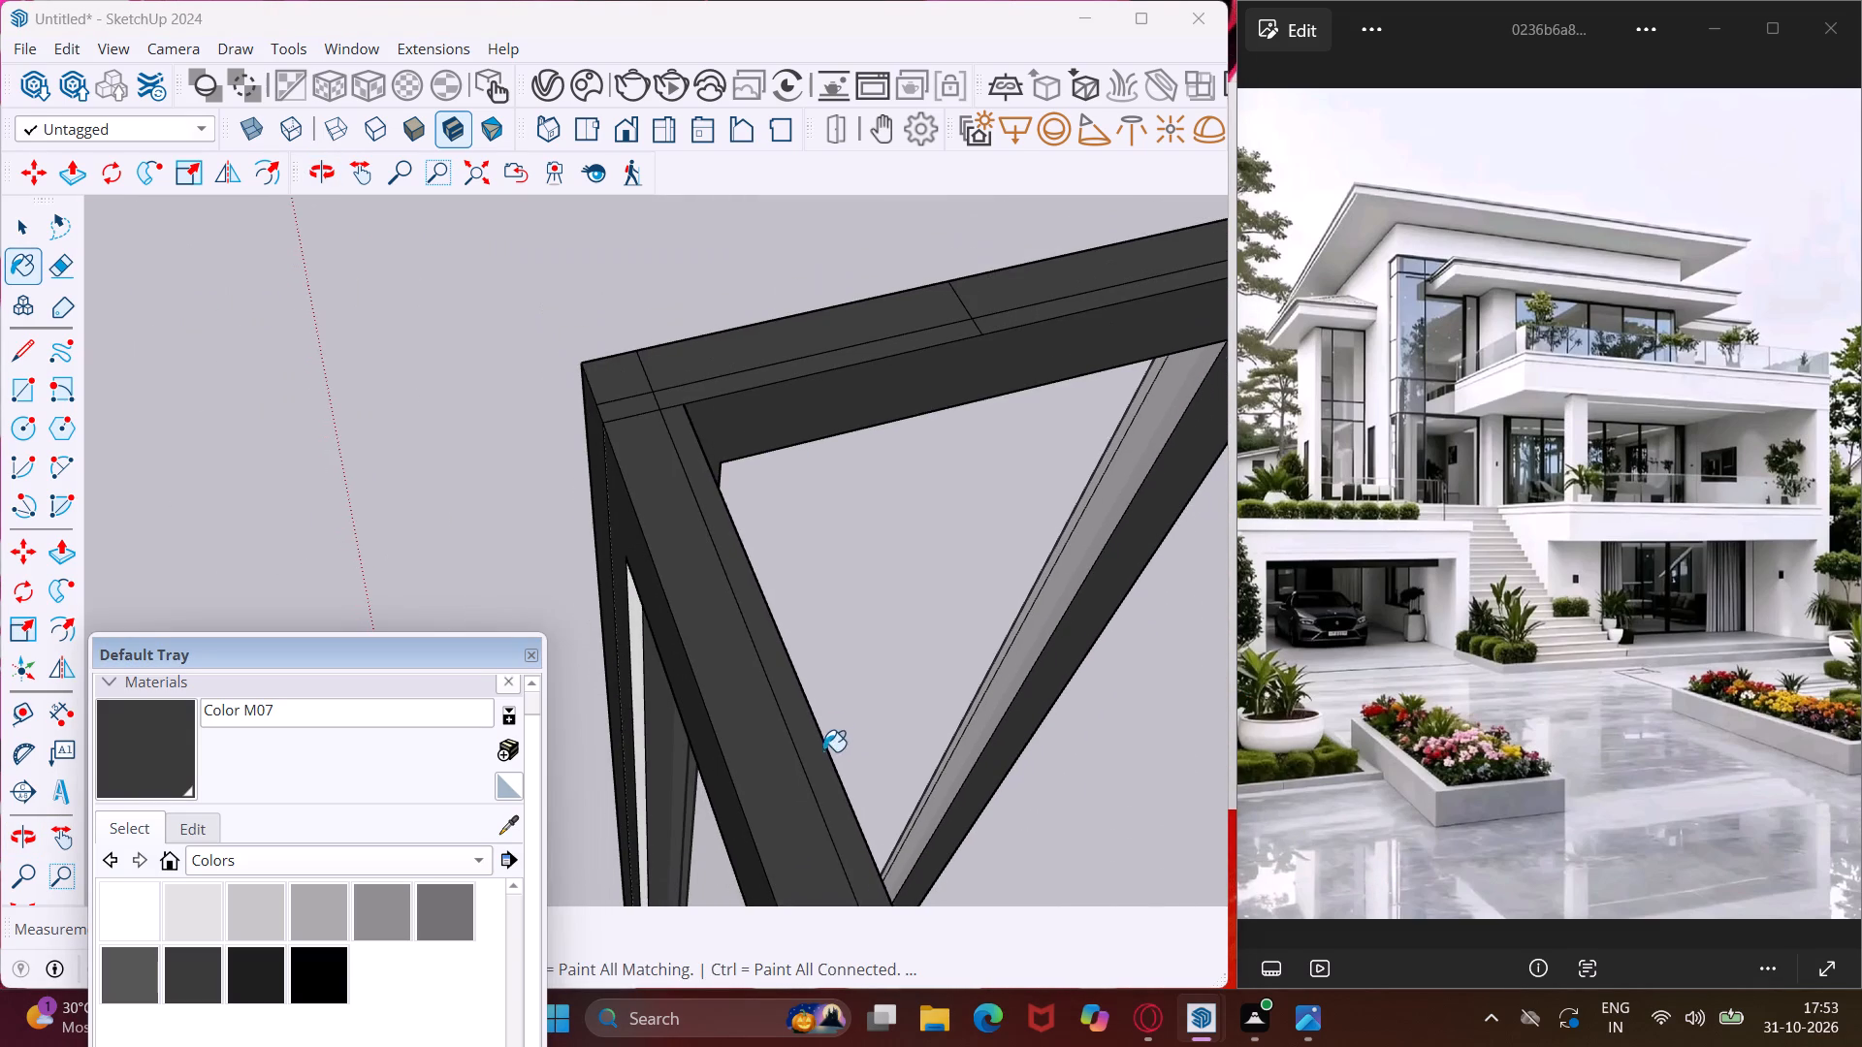
scroll(1143, 454, up, 8)
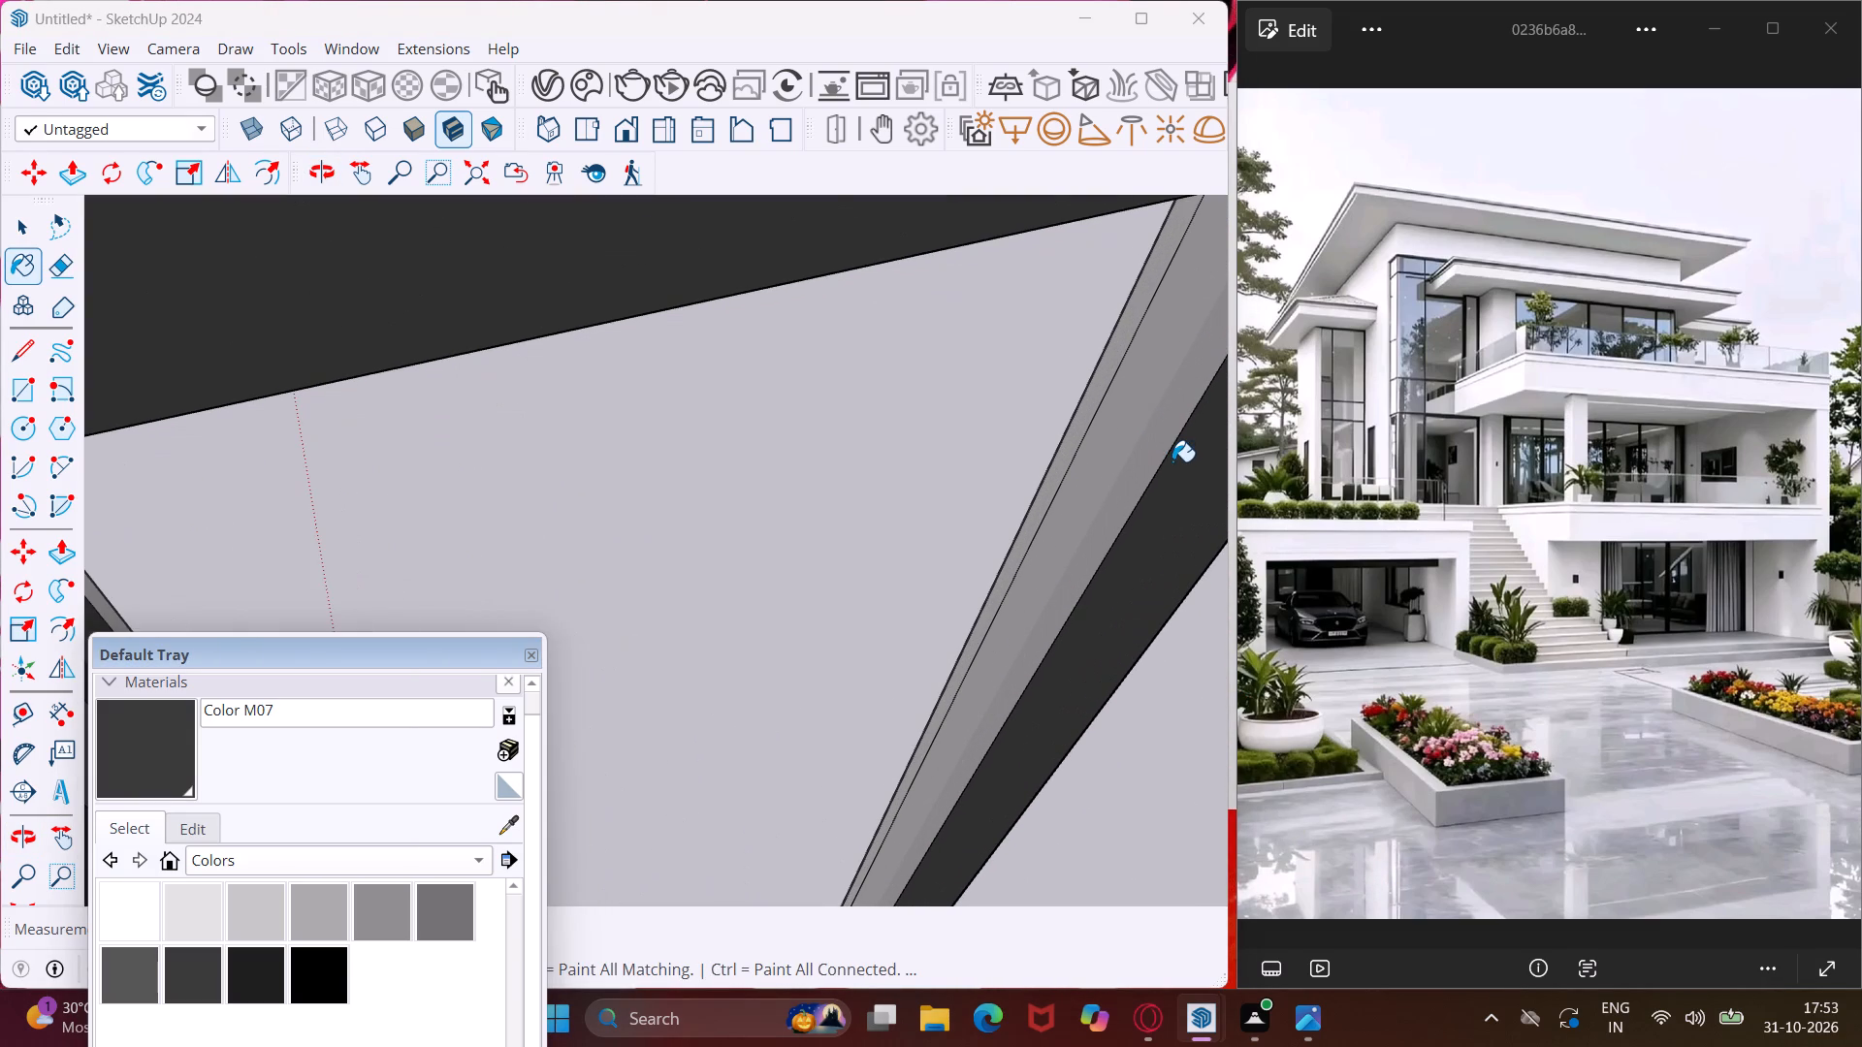
middle_drag(946, 581, 1328, 573)
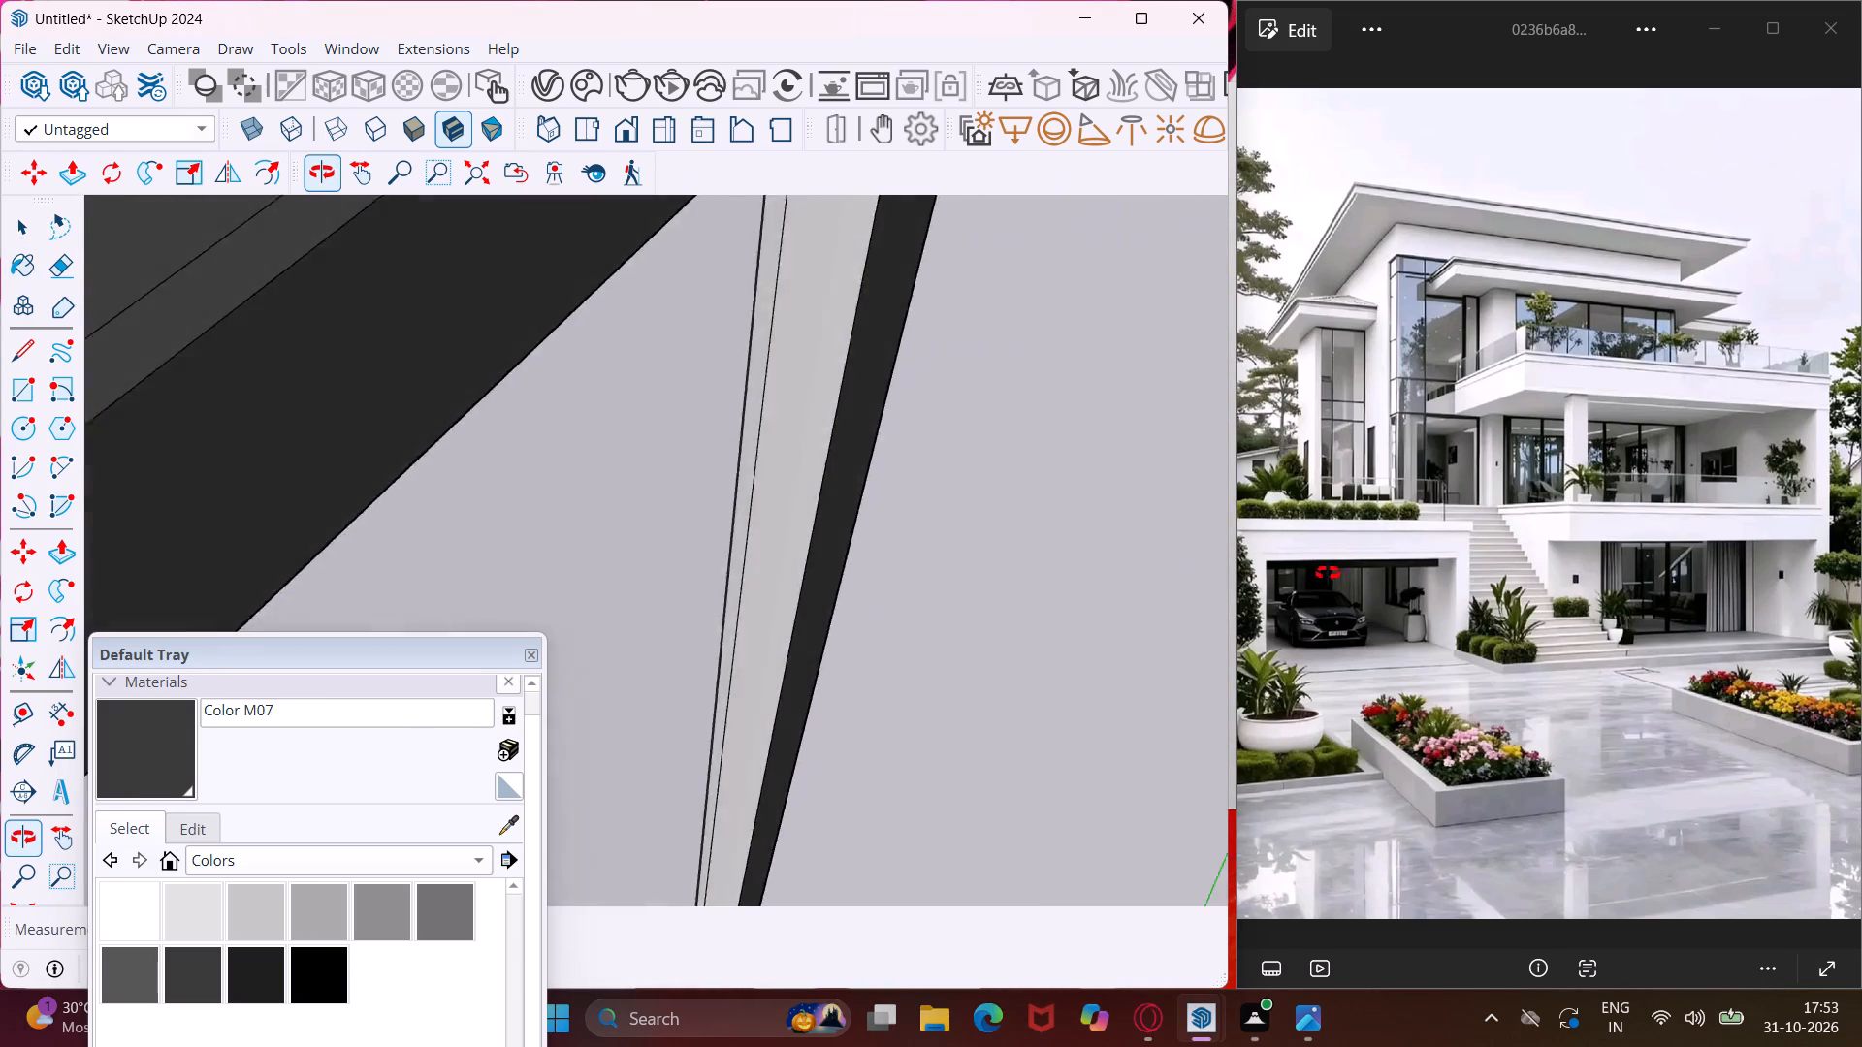
middle_drag(1328, 573, 1405, 573)
scroll(1008, 498, down, 6)
scroll(977, 509, up, 7)
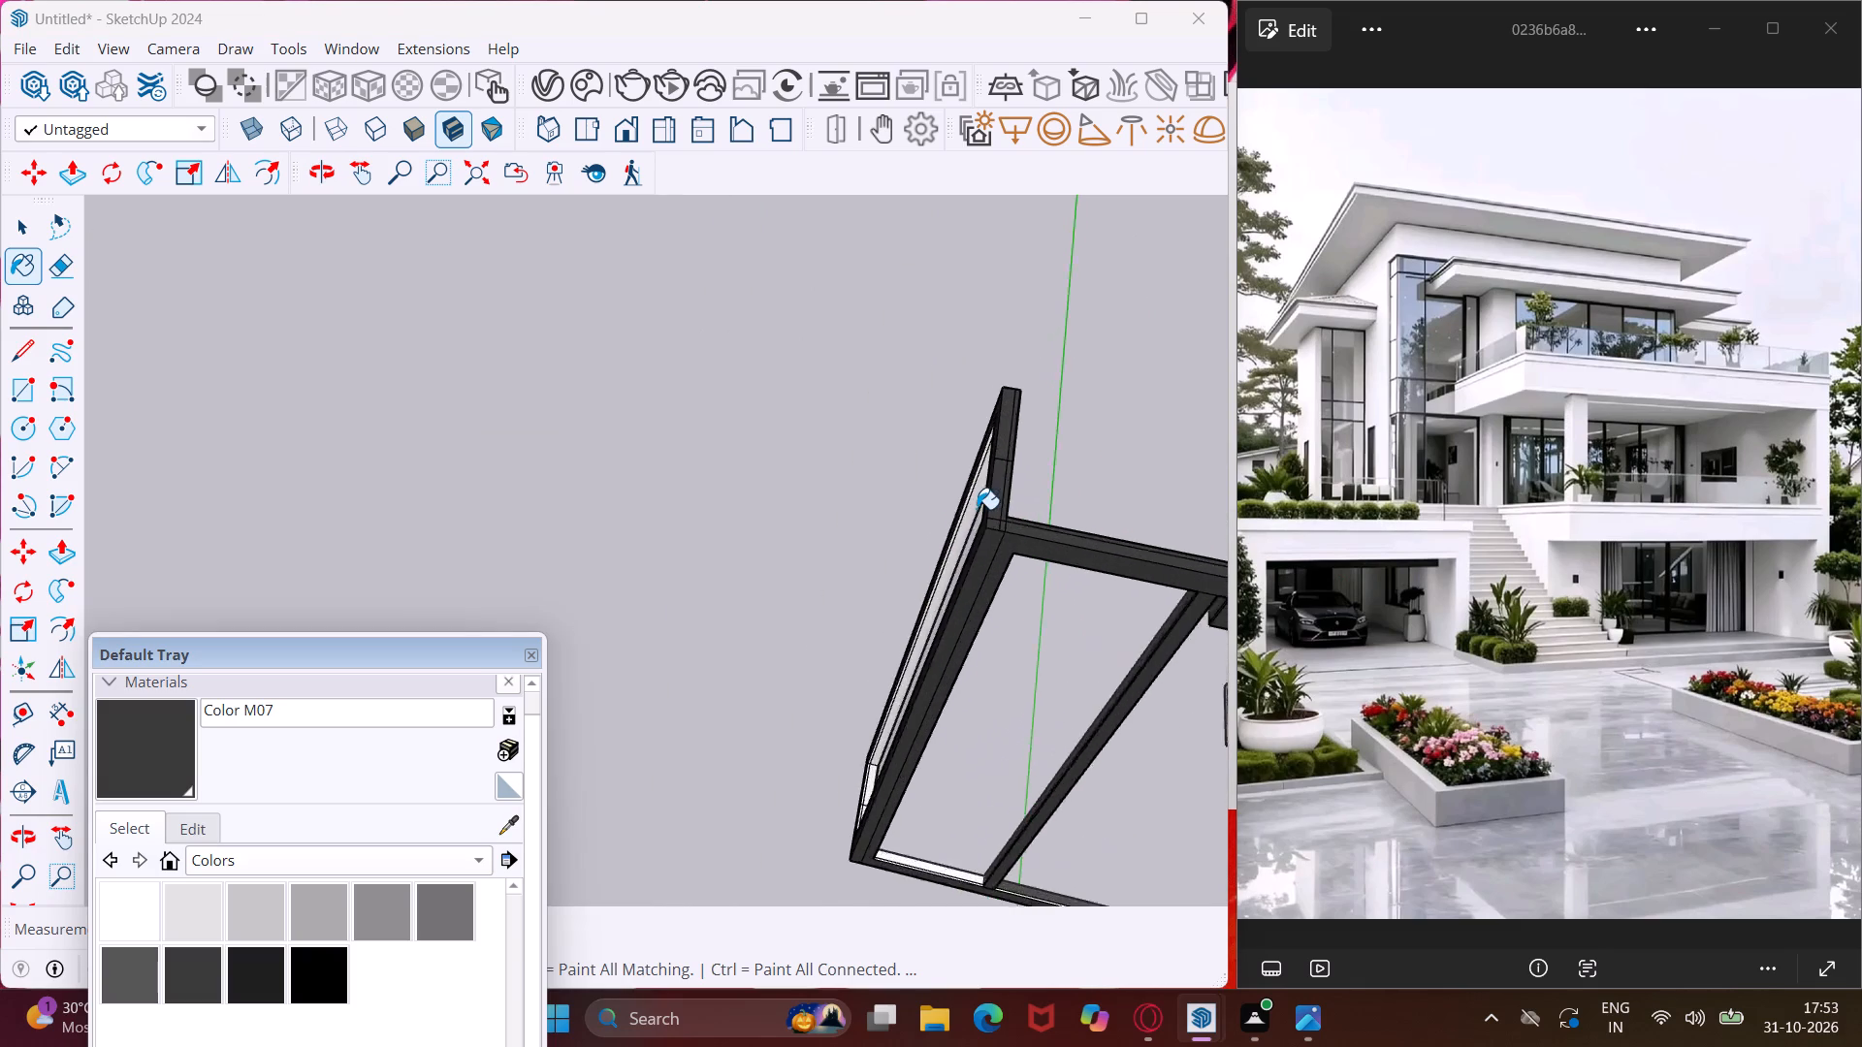
scroll(977, 509, up, 14)
scroll(1002, 303, up, 4)
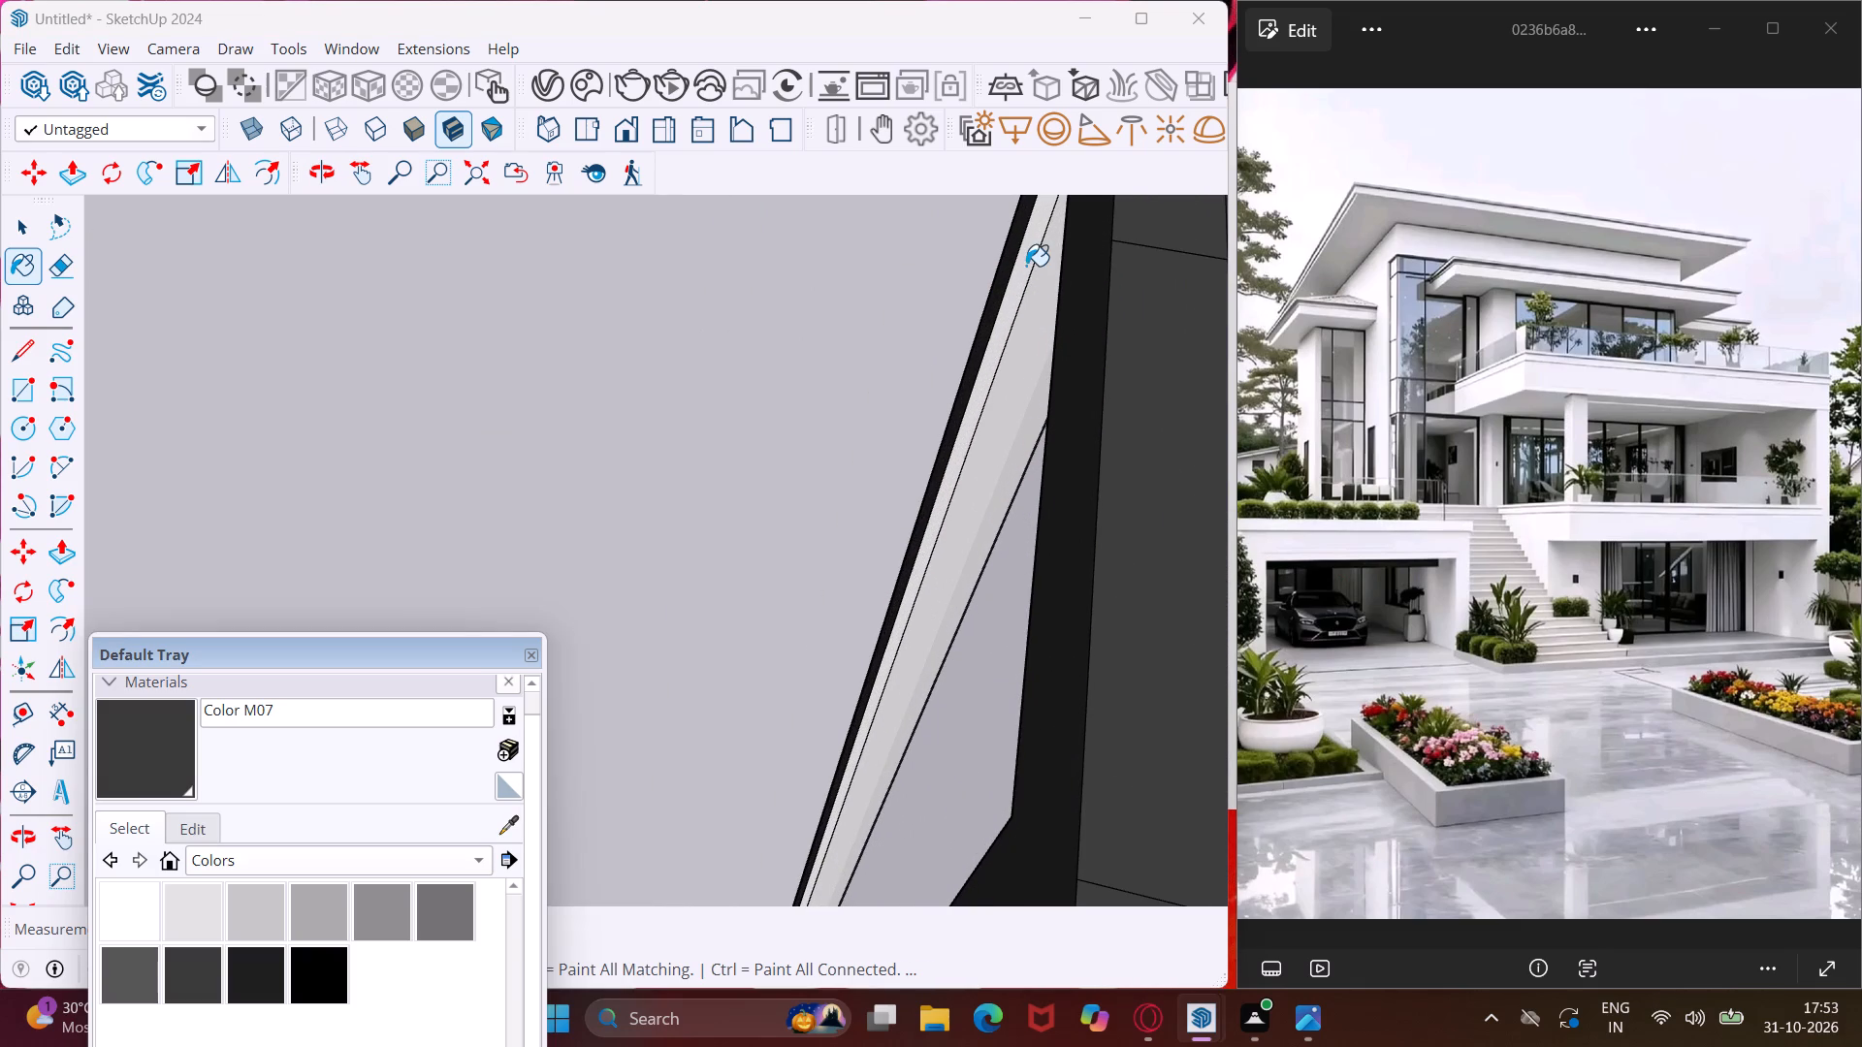
click(1026, 266)
middle_drag(1171, 412, 837, 364)
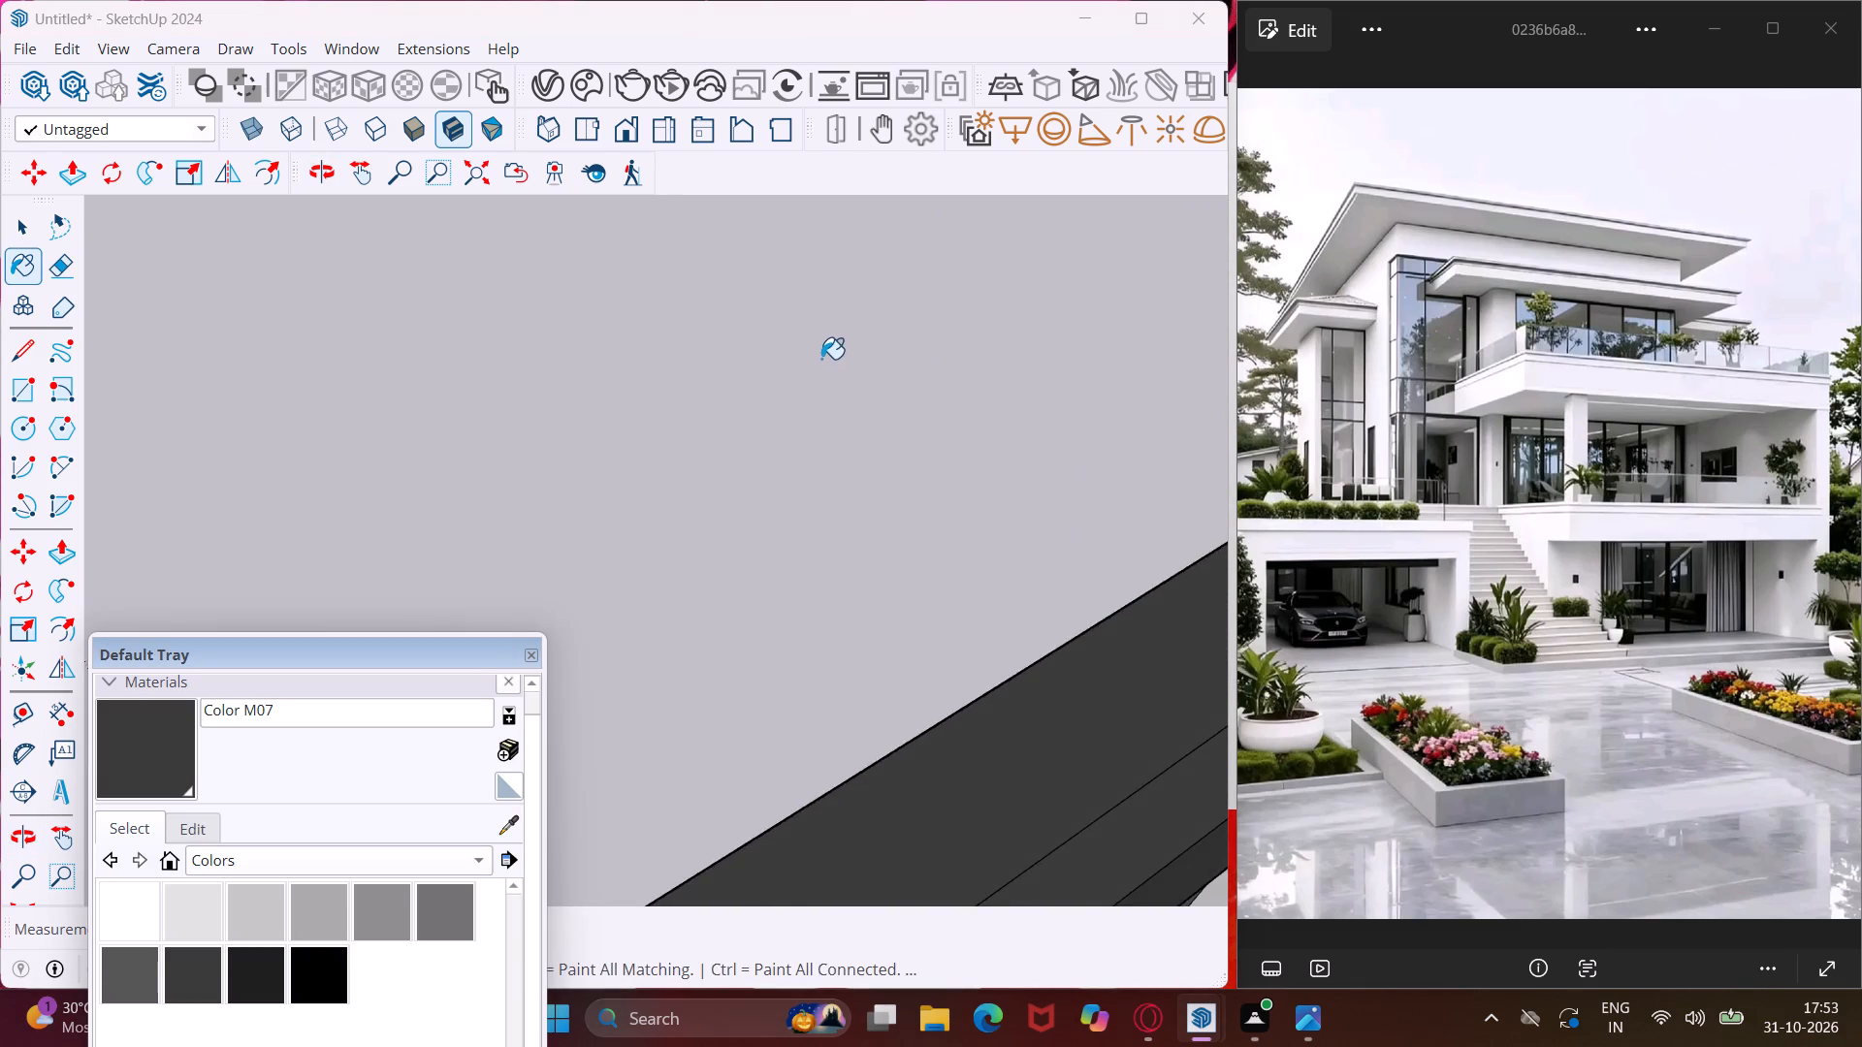
scroll(821, 359, down, 5)
scroll(888, 391, up, 18)
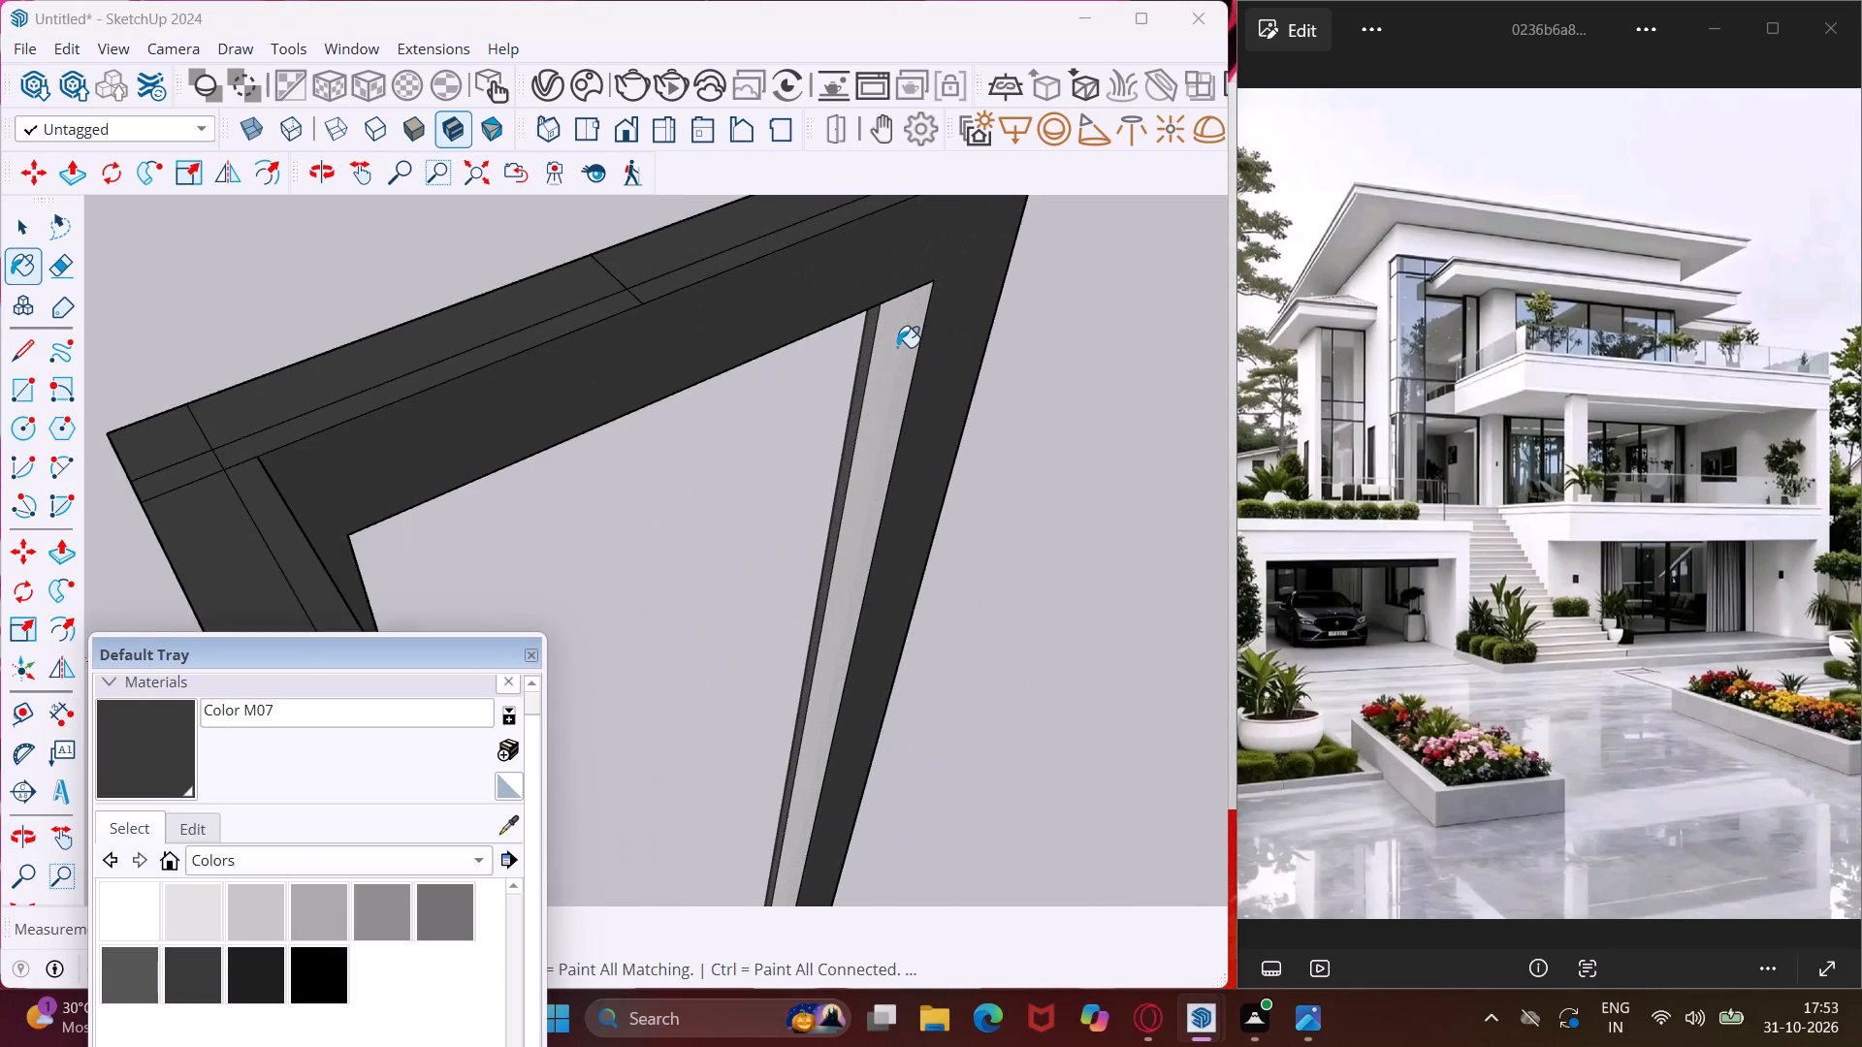
scroll(897, 347, up, 5)
click(933, 315)
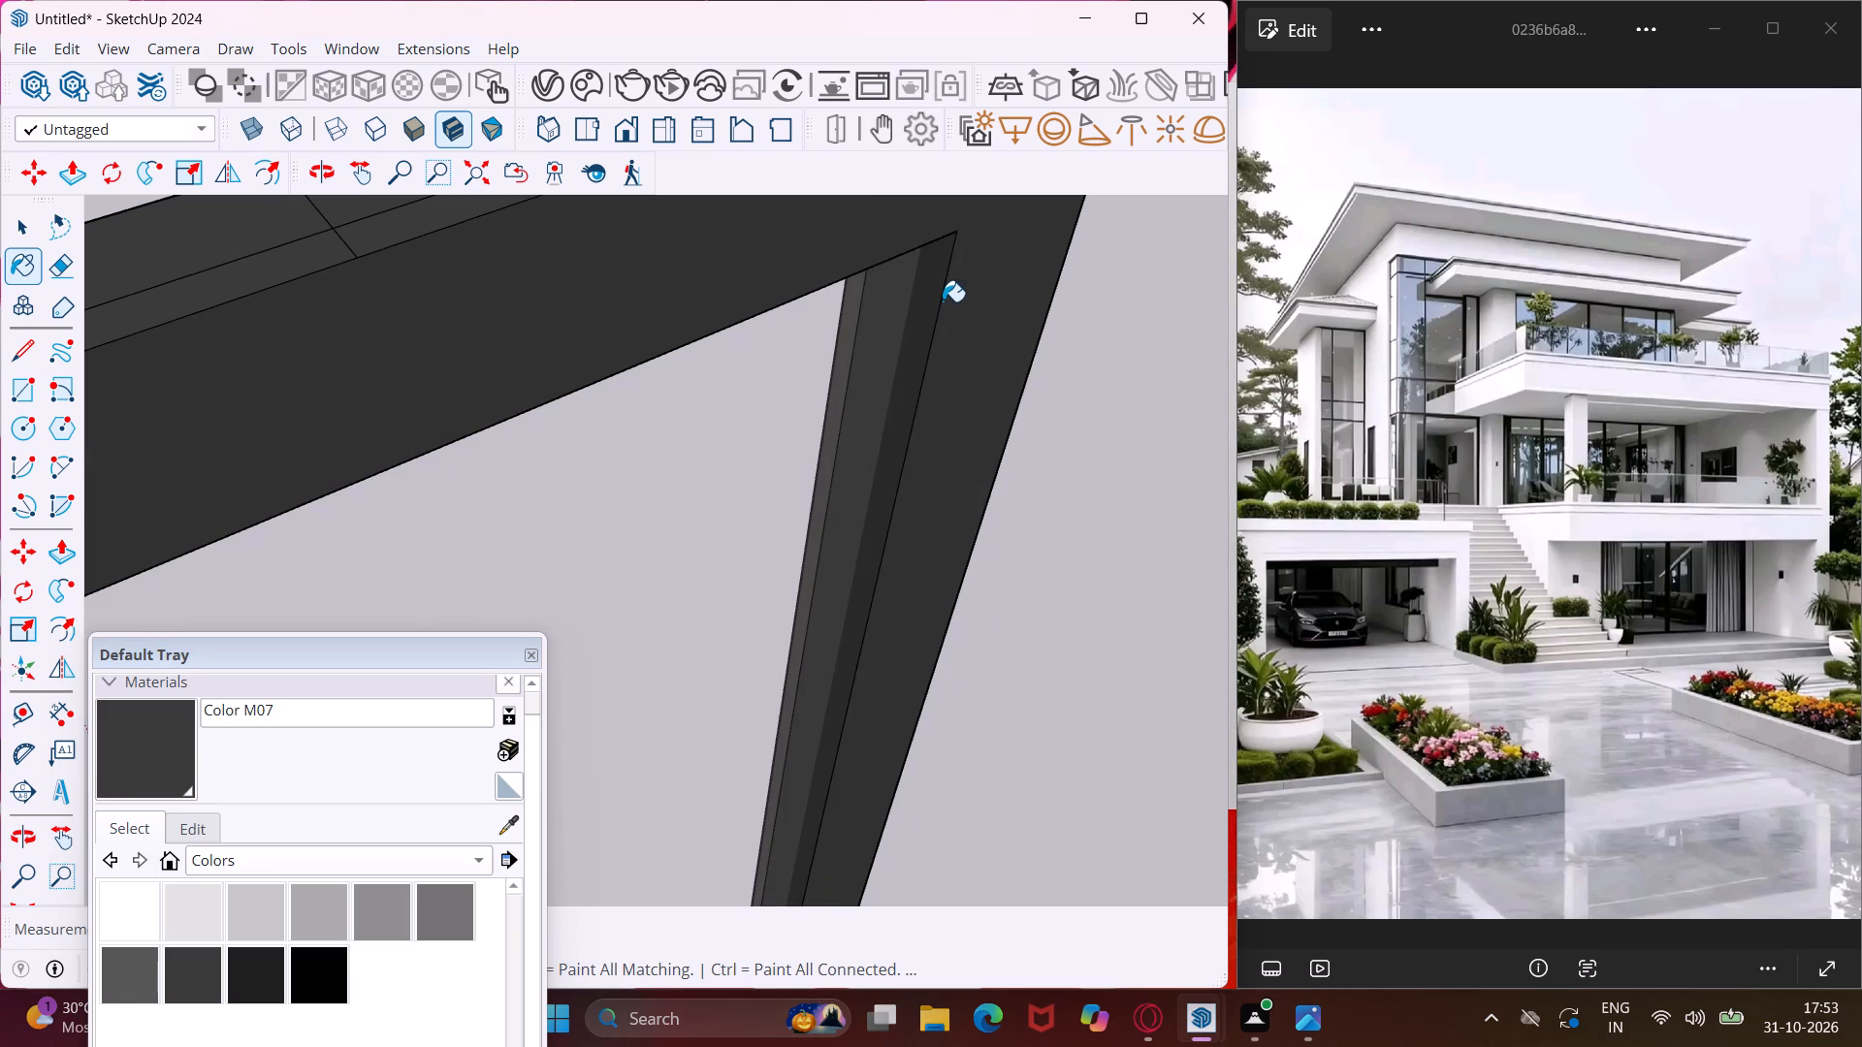
Paint the thin white strip on the inner side of the corner post below the top rail with Color M07.
scroll(943, 301, down, 14)
scroll(668, 493, up, 7)
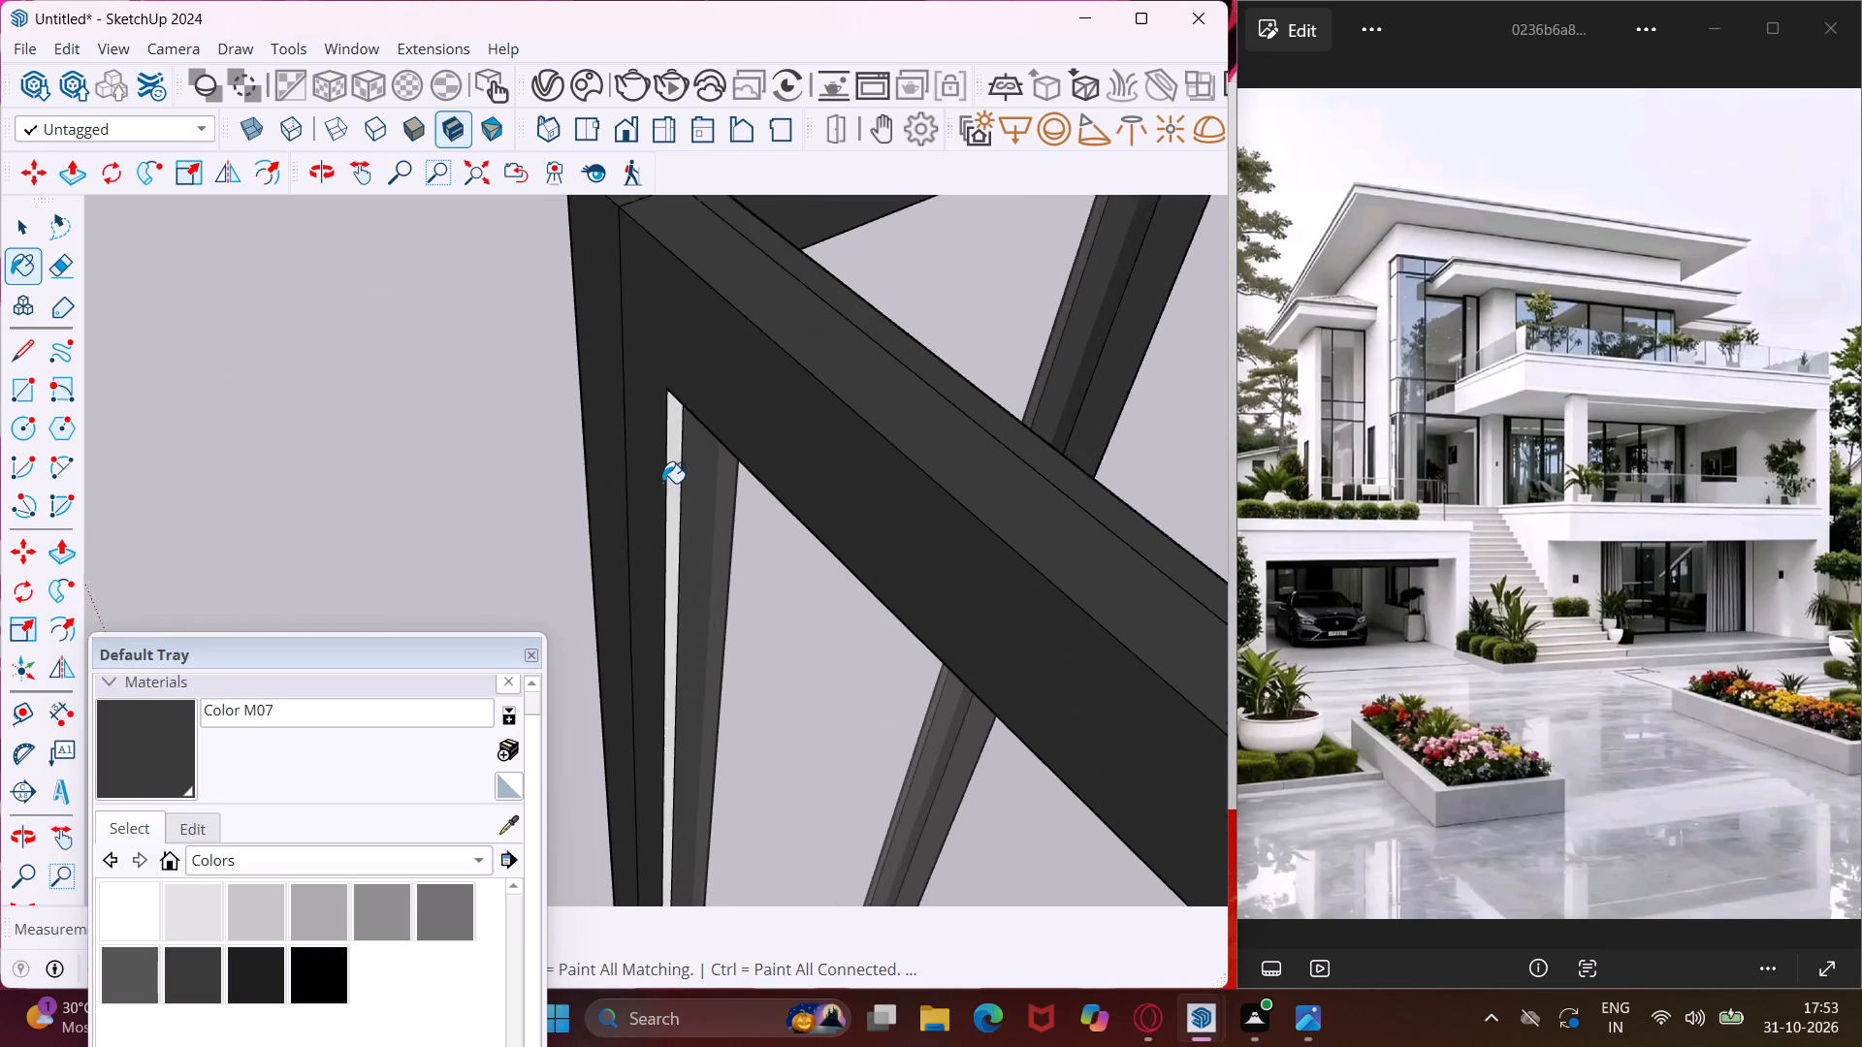
scroll(662, 483, up, 5)
click(681, 428)
Paint the small white faces at the stepped end of the upper top rail with Color M07.
scroll(675, 354, down, 11)
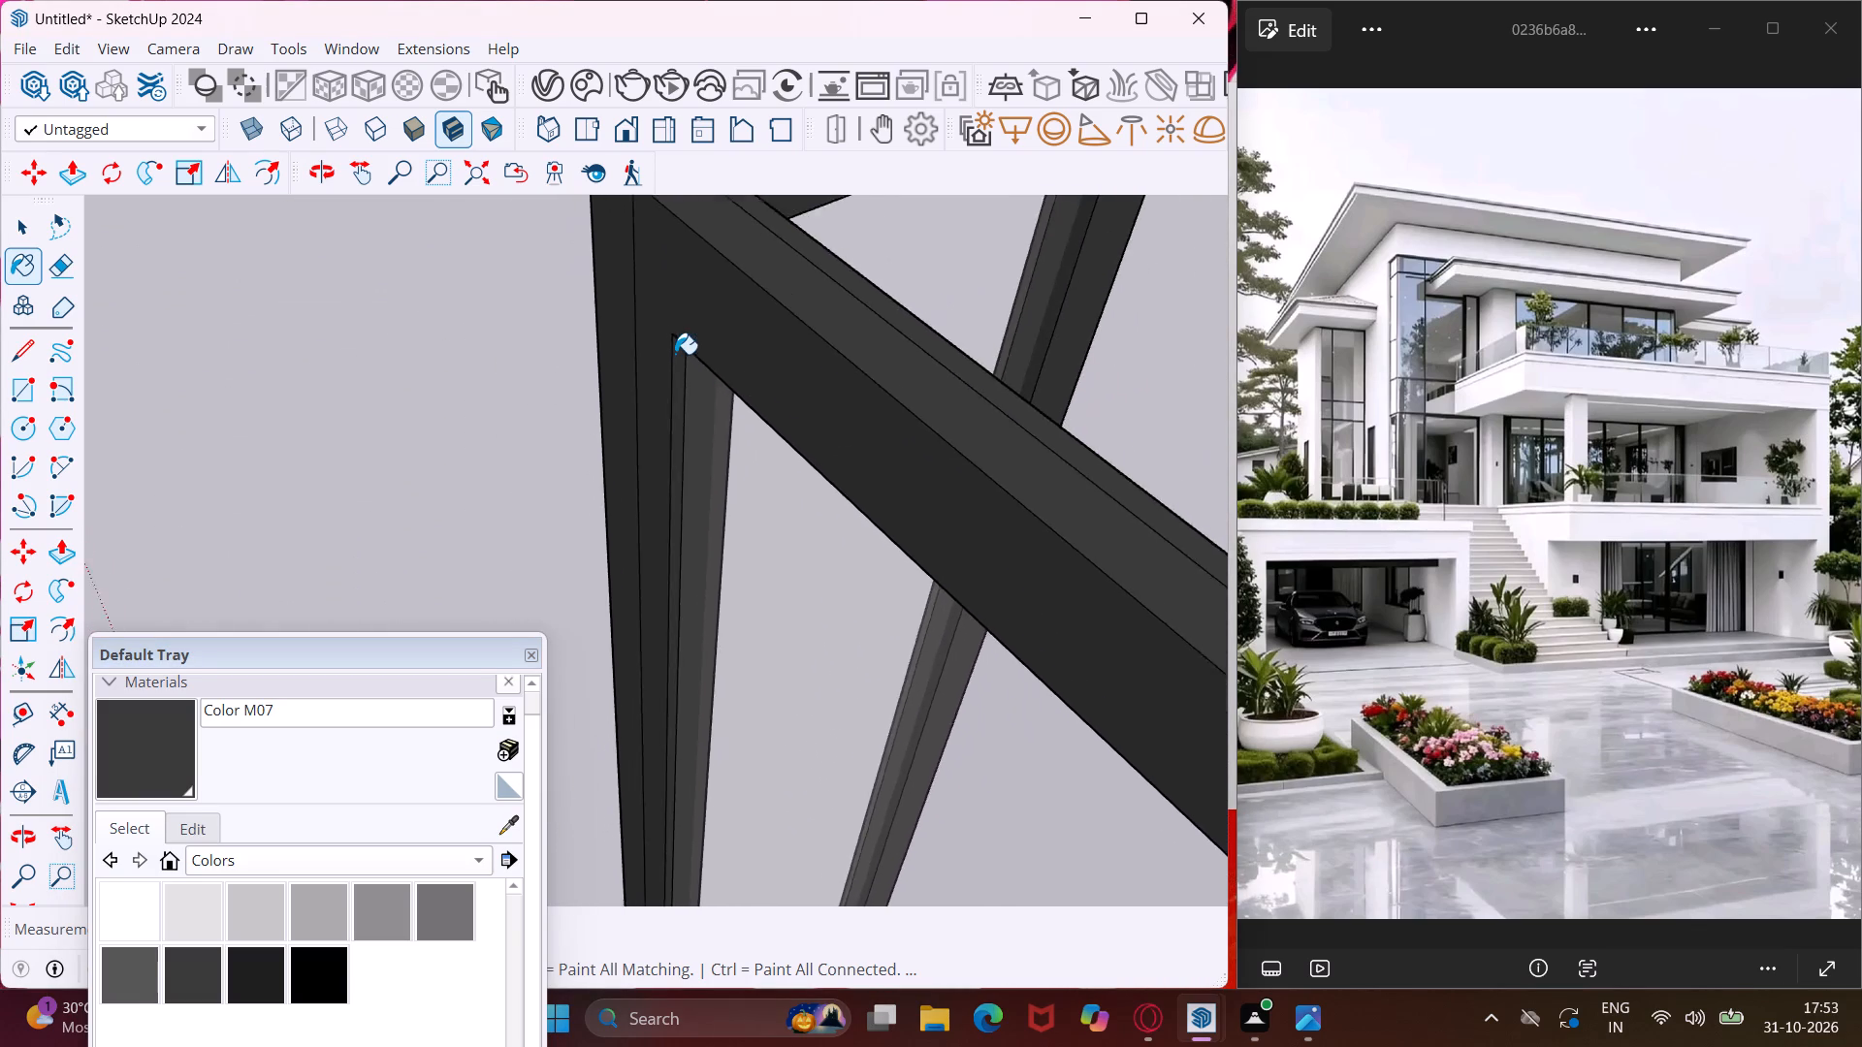
scroll(675, 354, down, 9)
scroll(899, 535, up, 9)
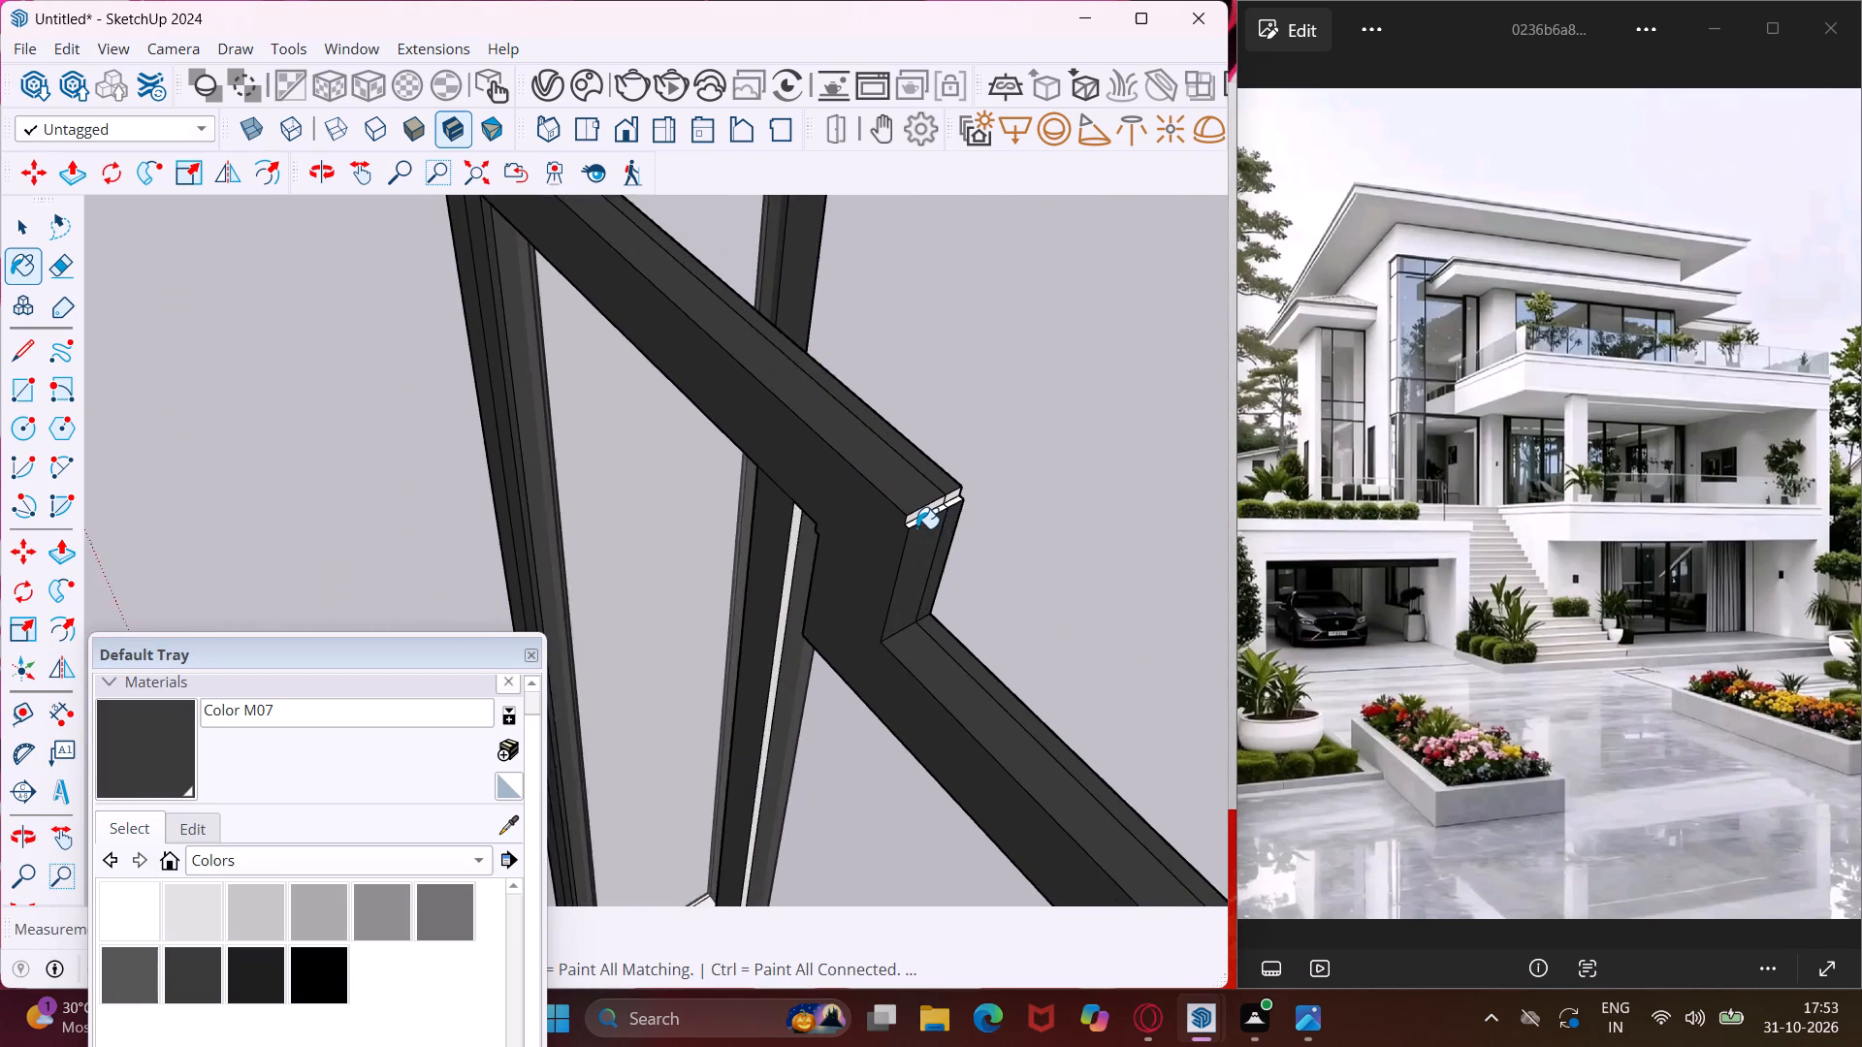
scroll(916, 528, up, 9)
click(917, 512)
click(905, 485)
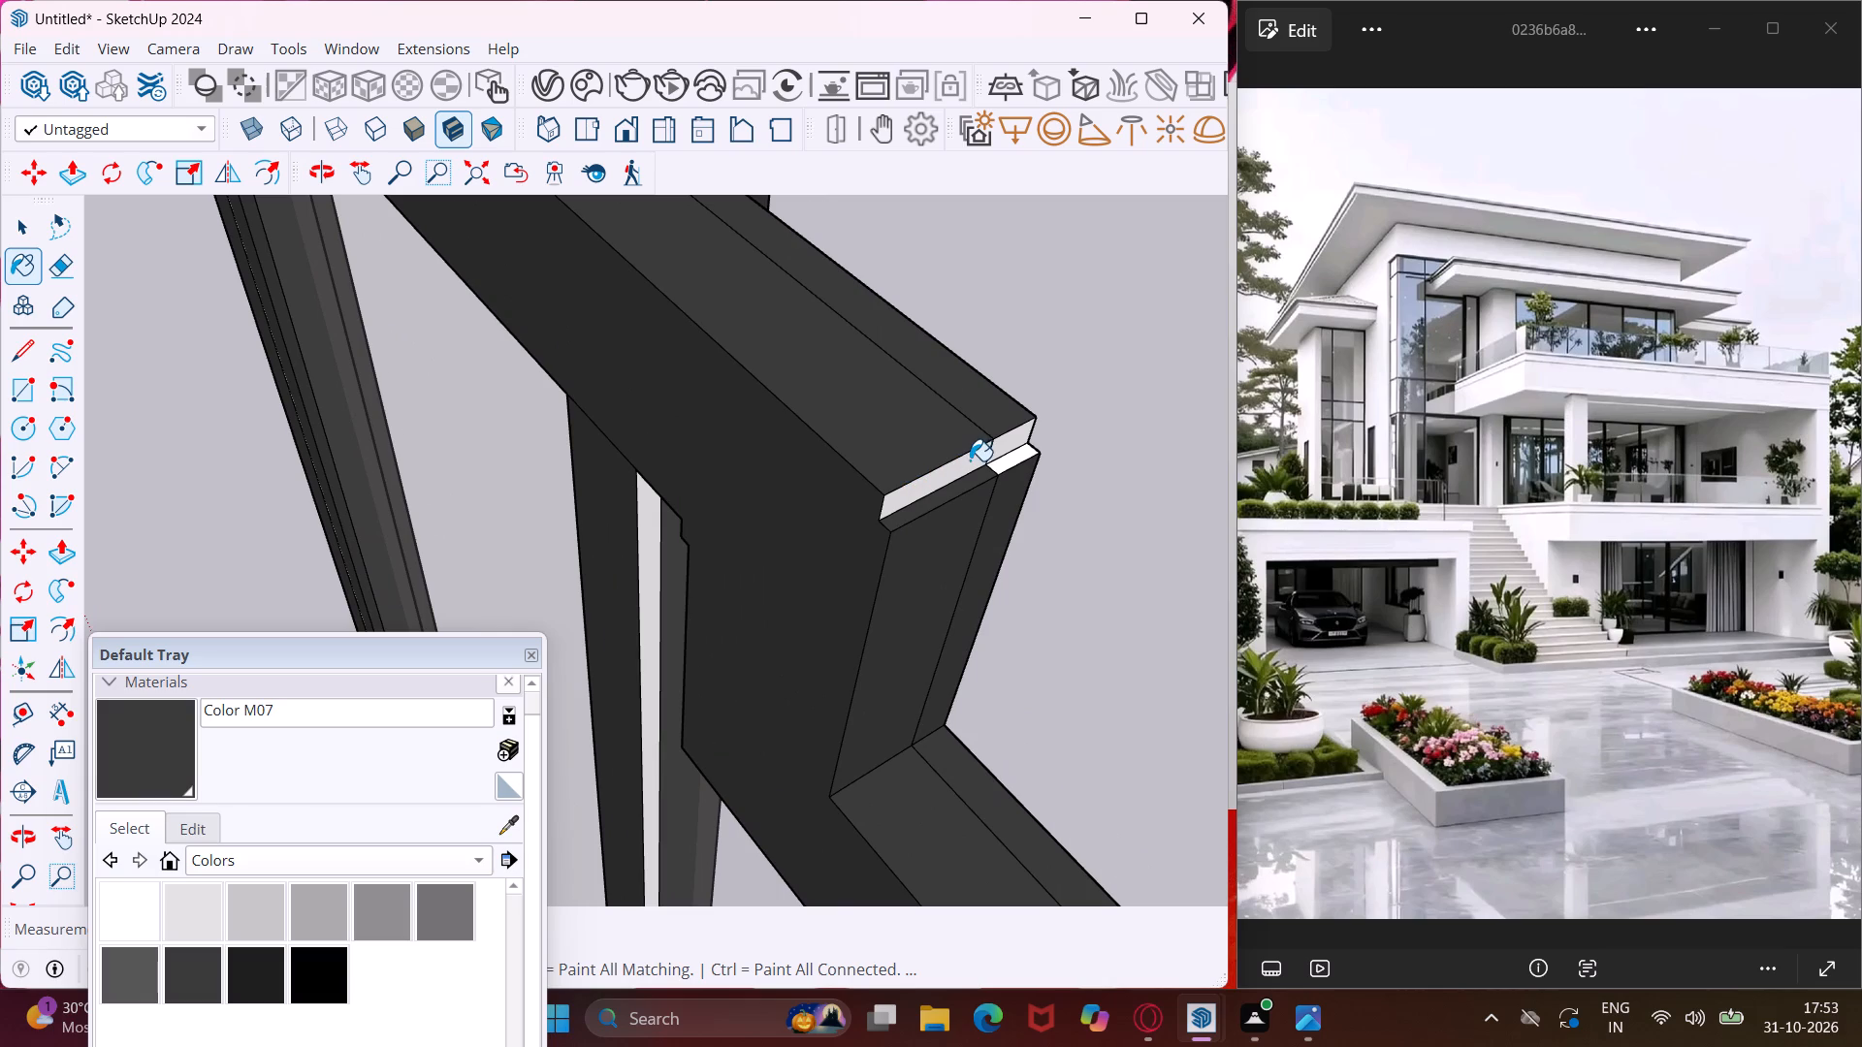
click(970, 460)
click(994, 452)
click(1003, 471)
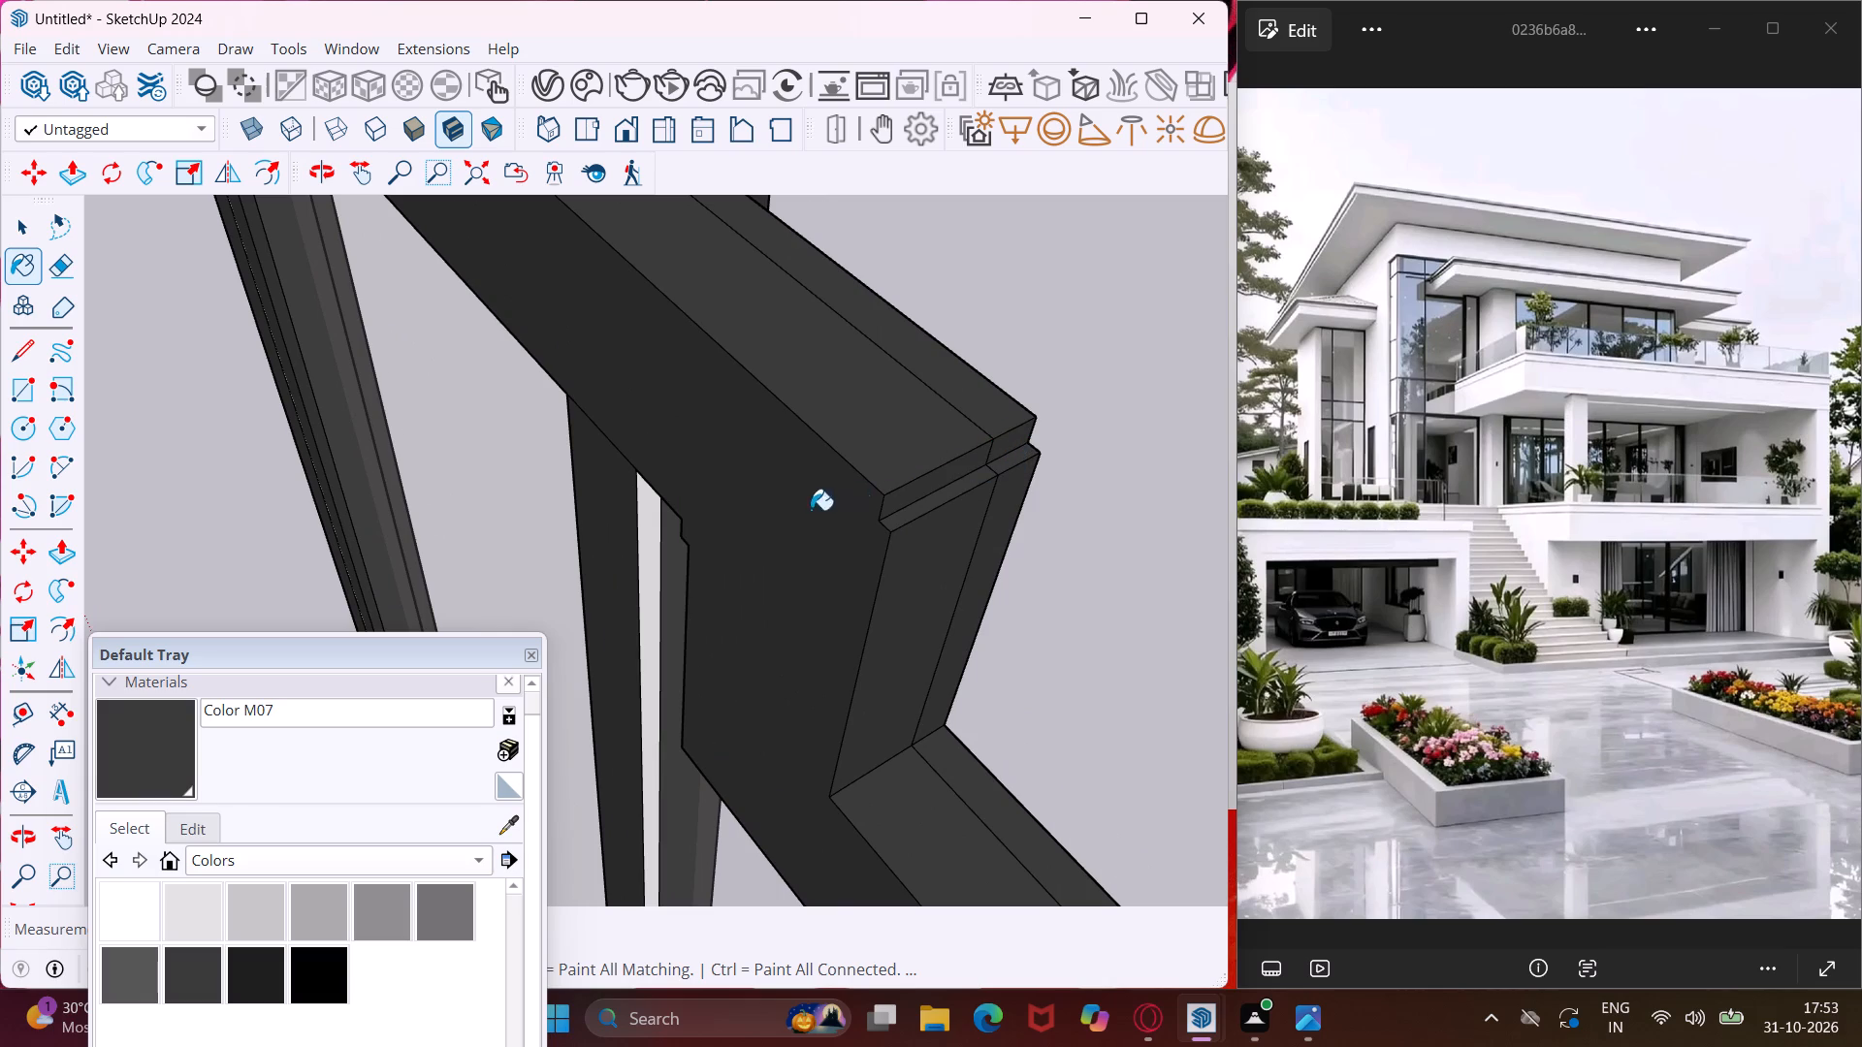
Paint the mullion's narrow strip, the light underside faces in the step recess and the adjoining top rail's underside strip with Color M07.
middle_drag(618, 563, 704, 299)
scroll(647, 538, up, 7)
click(594, 537)
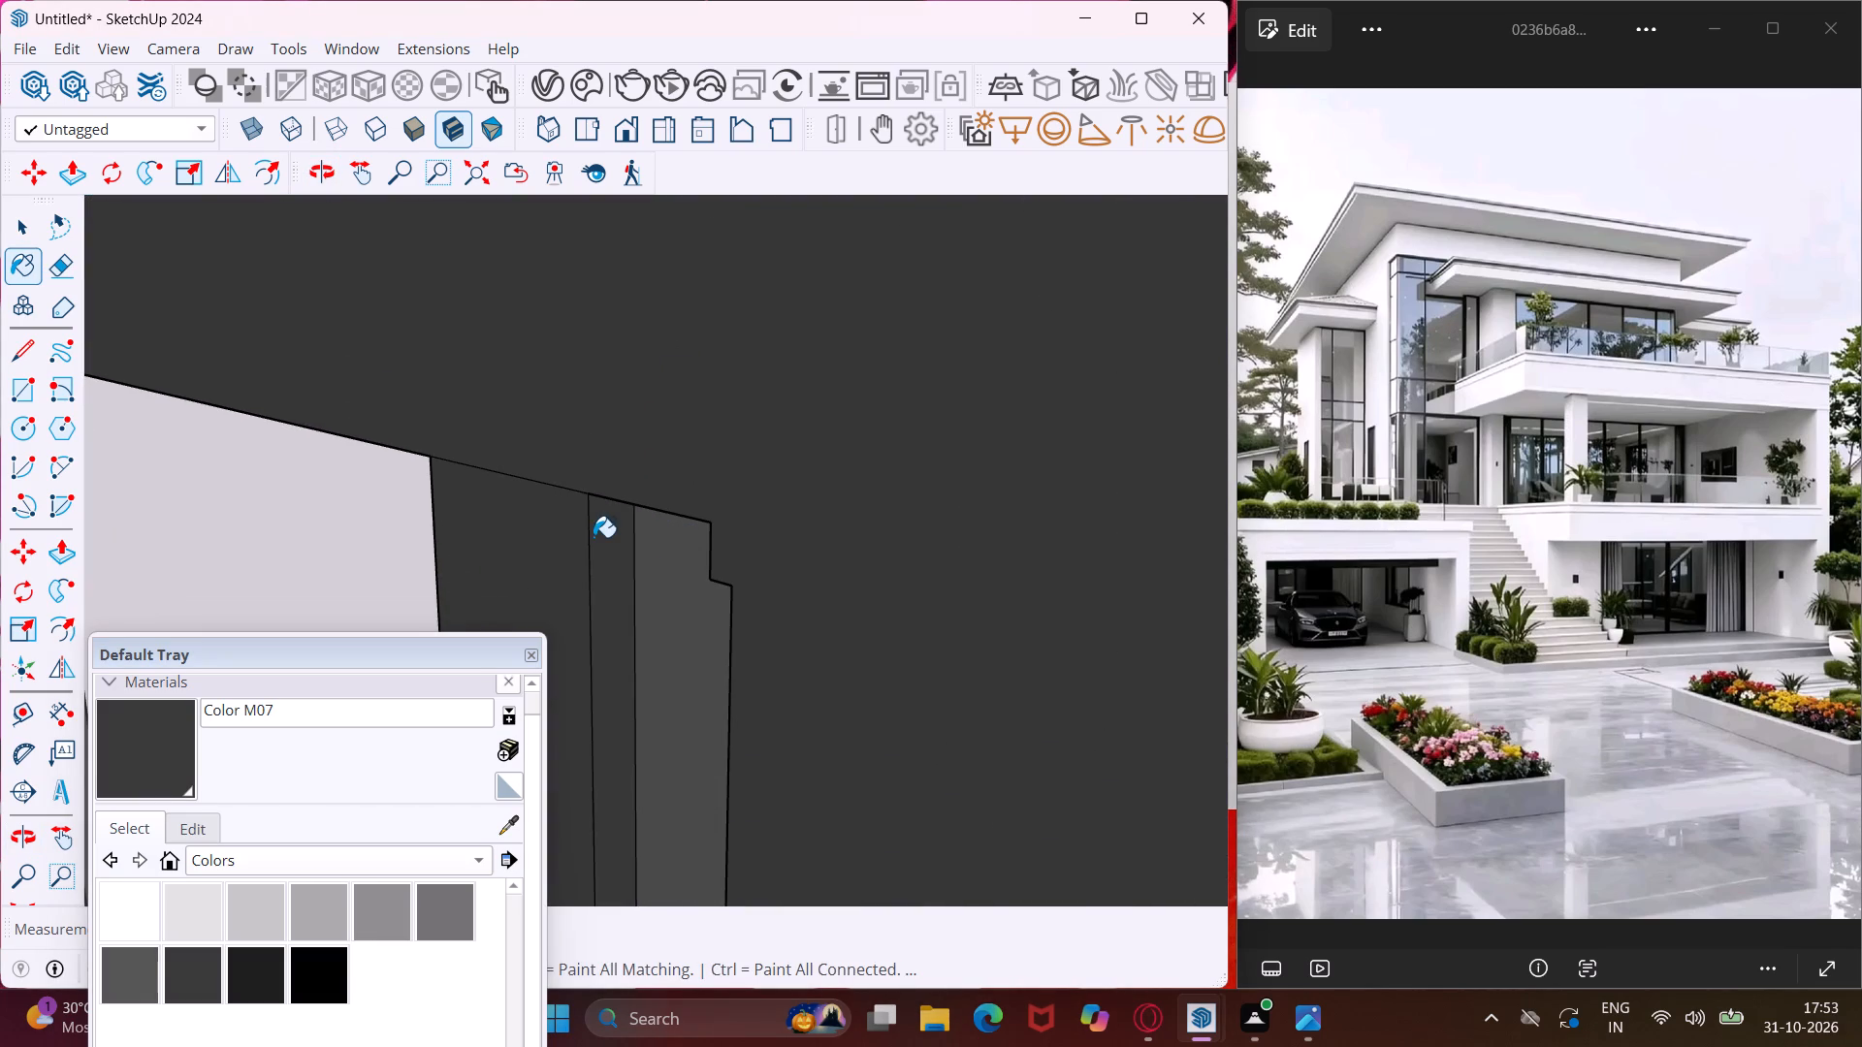
middle_drag(594, 537, 1165, 388)
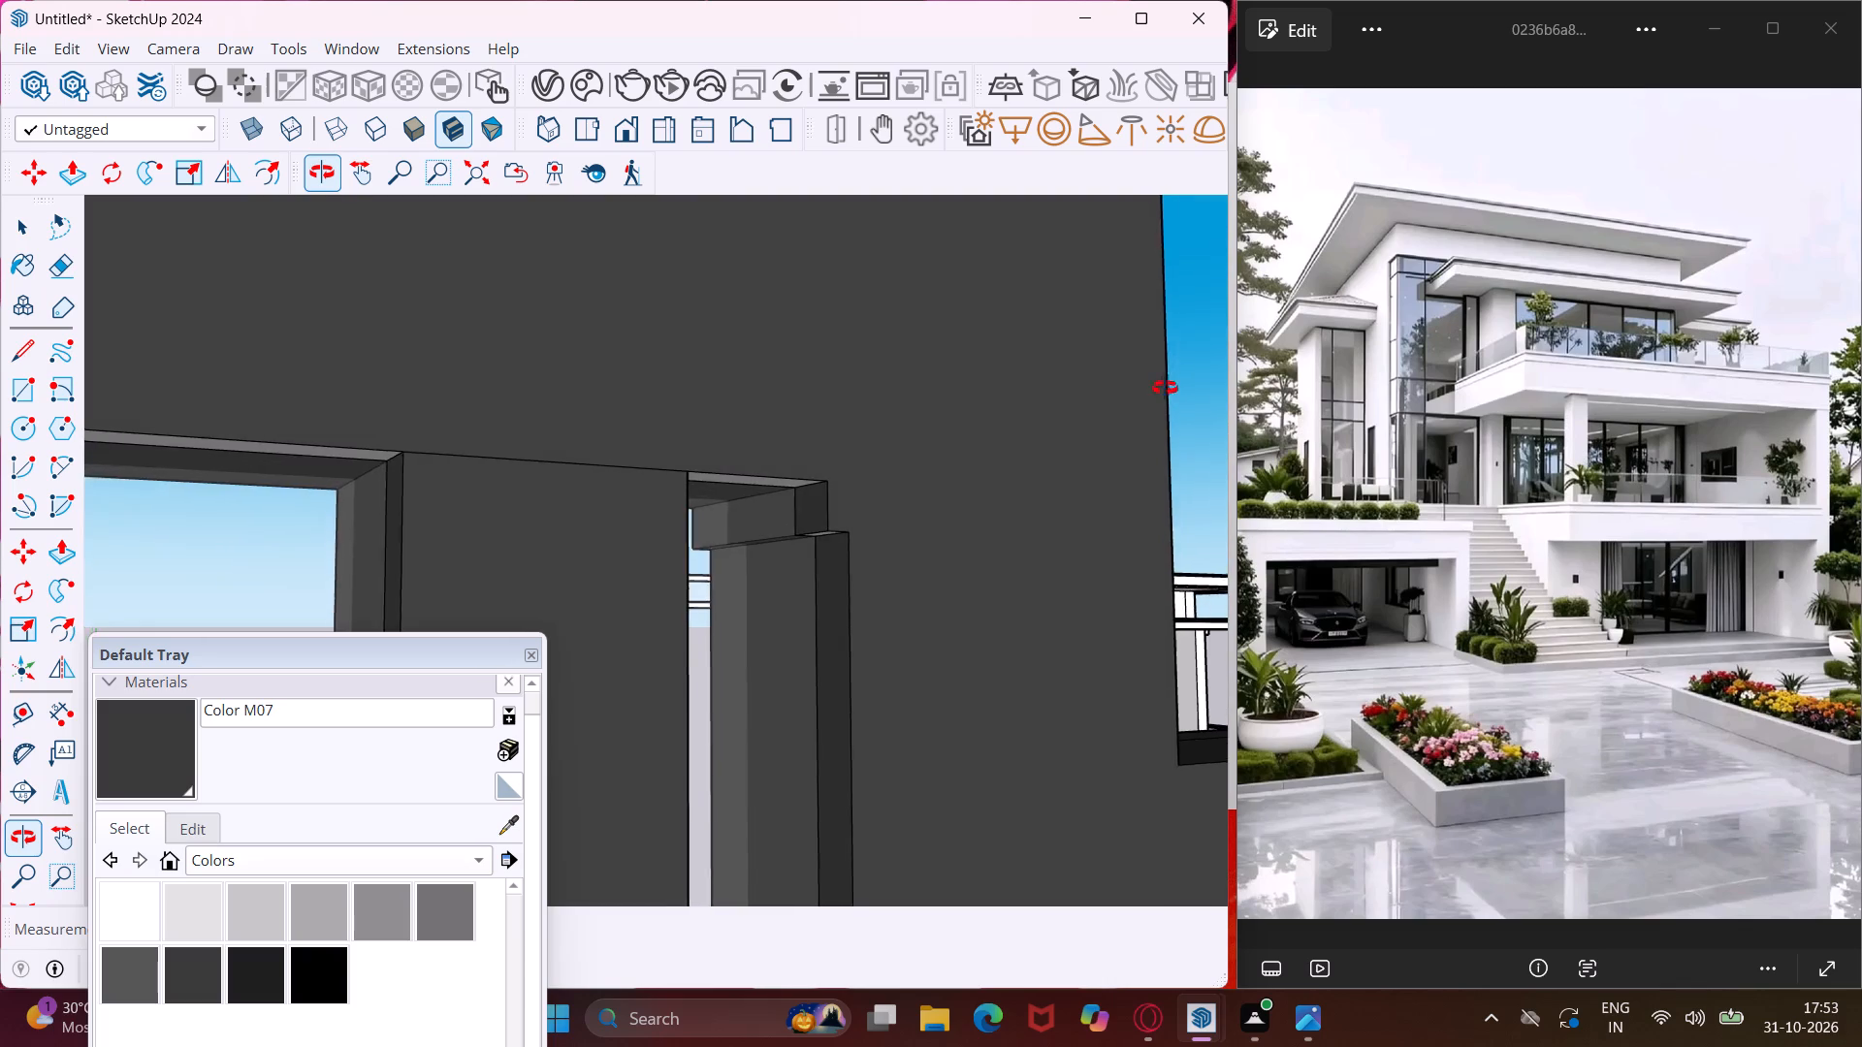
middle_drag(1165, 388, 1117, 202)
scroll(846, 548, up, 3)
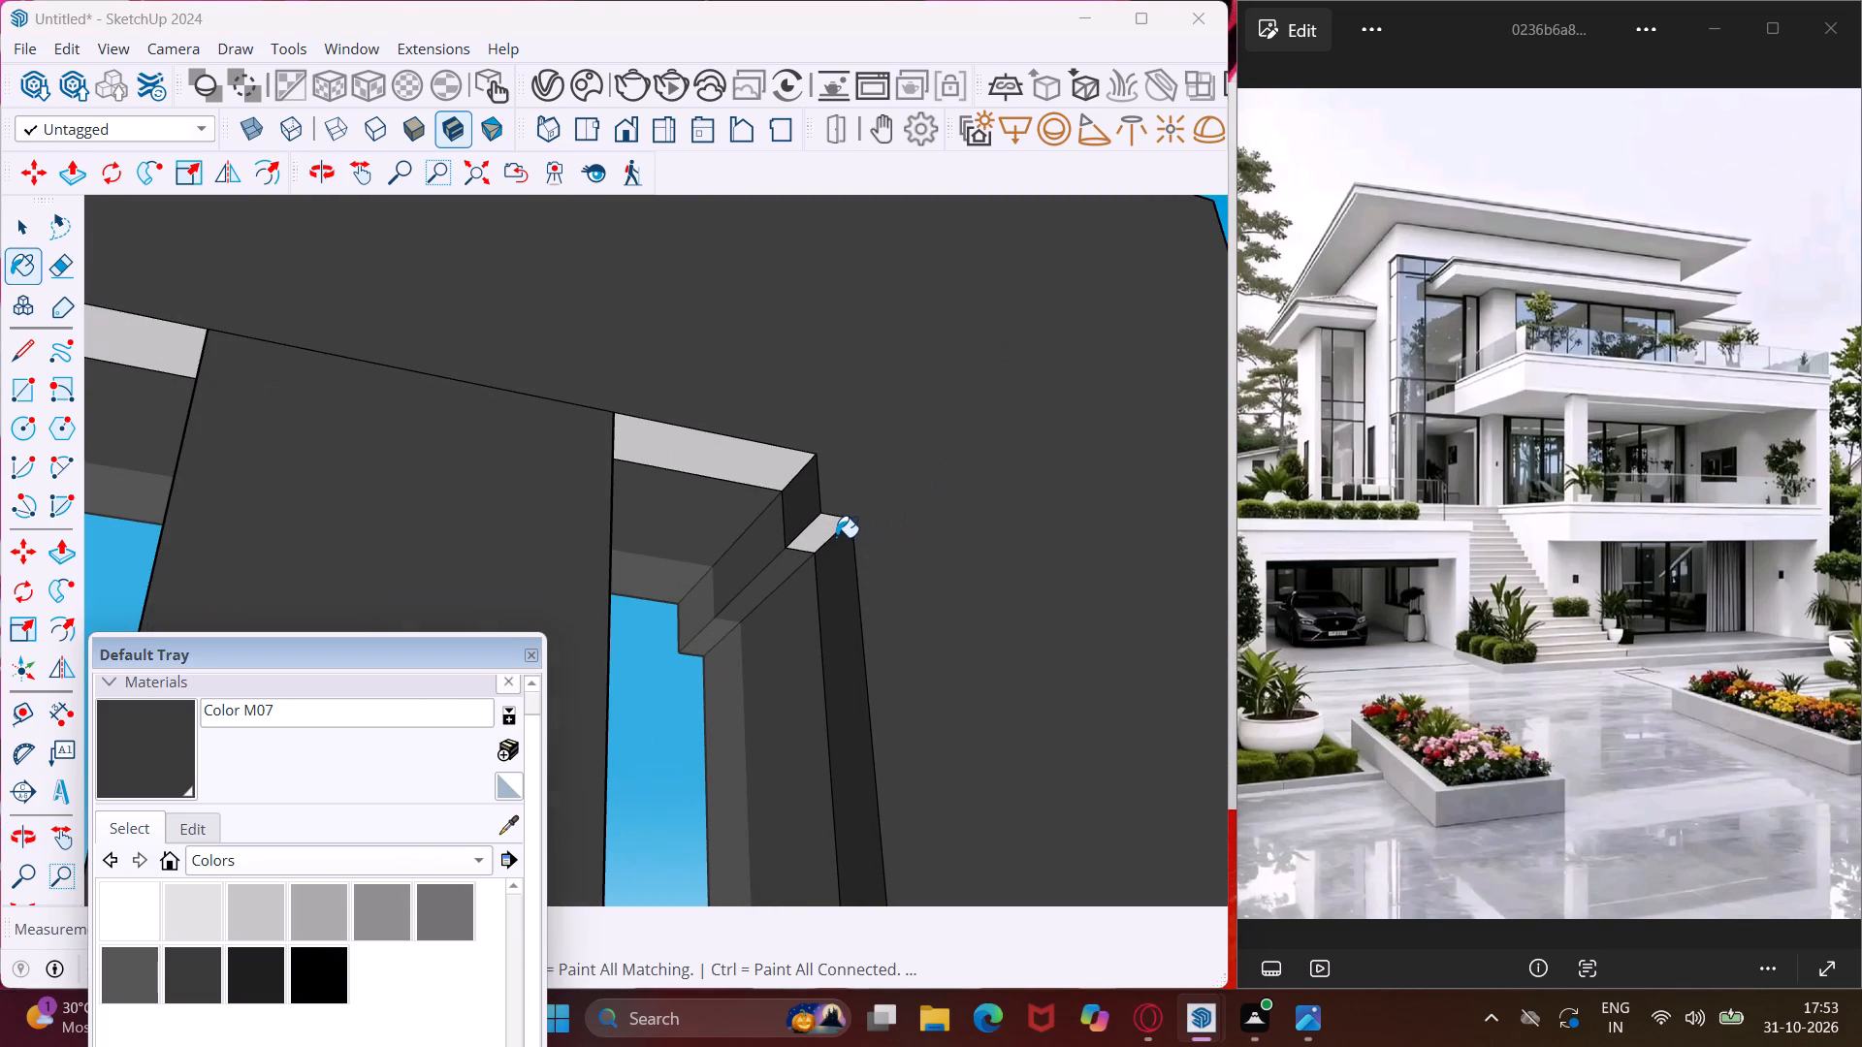
click(836, 537)
click(788, 460)
click(821, 537)
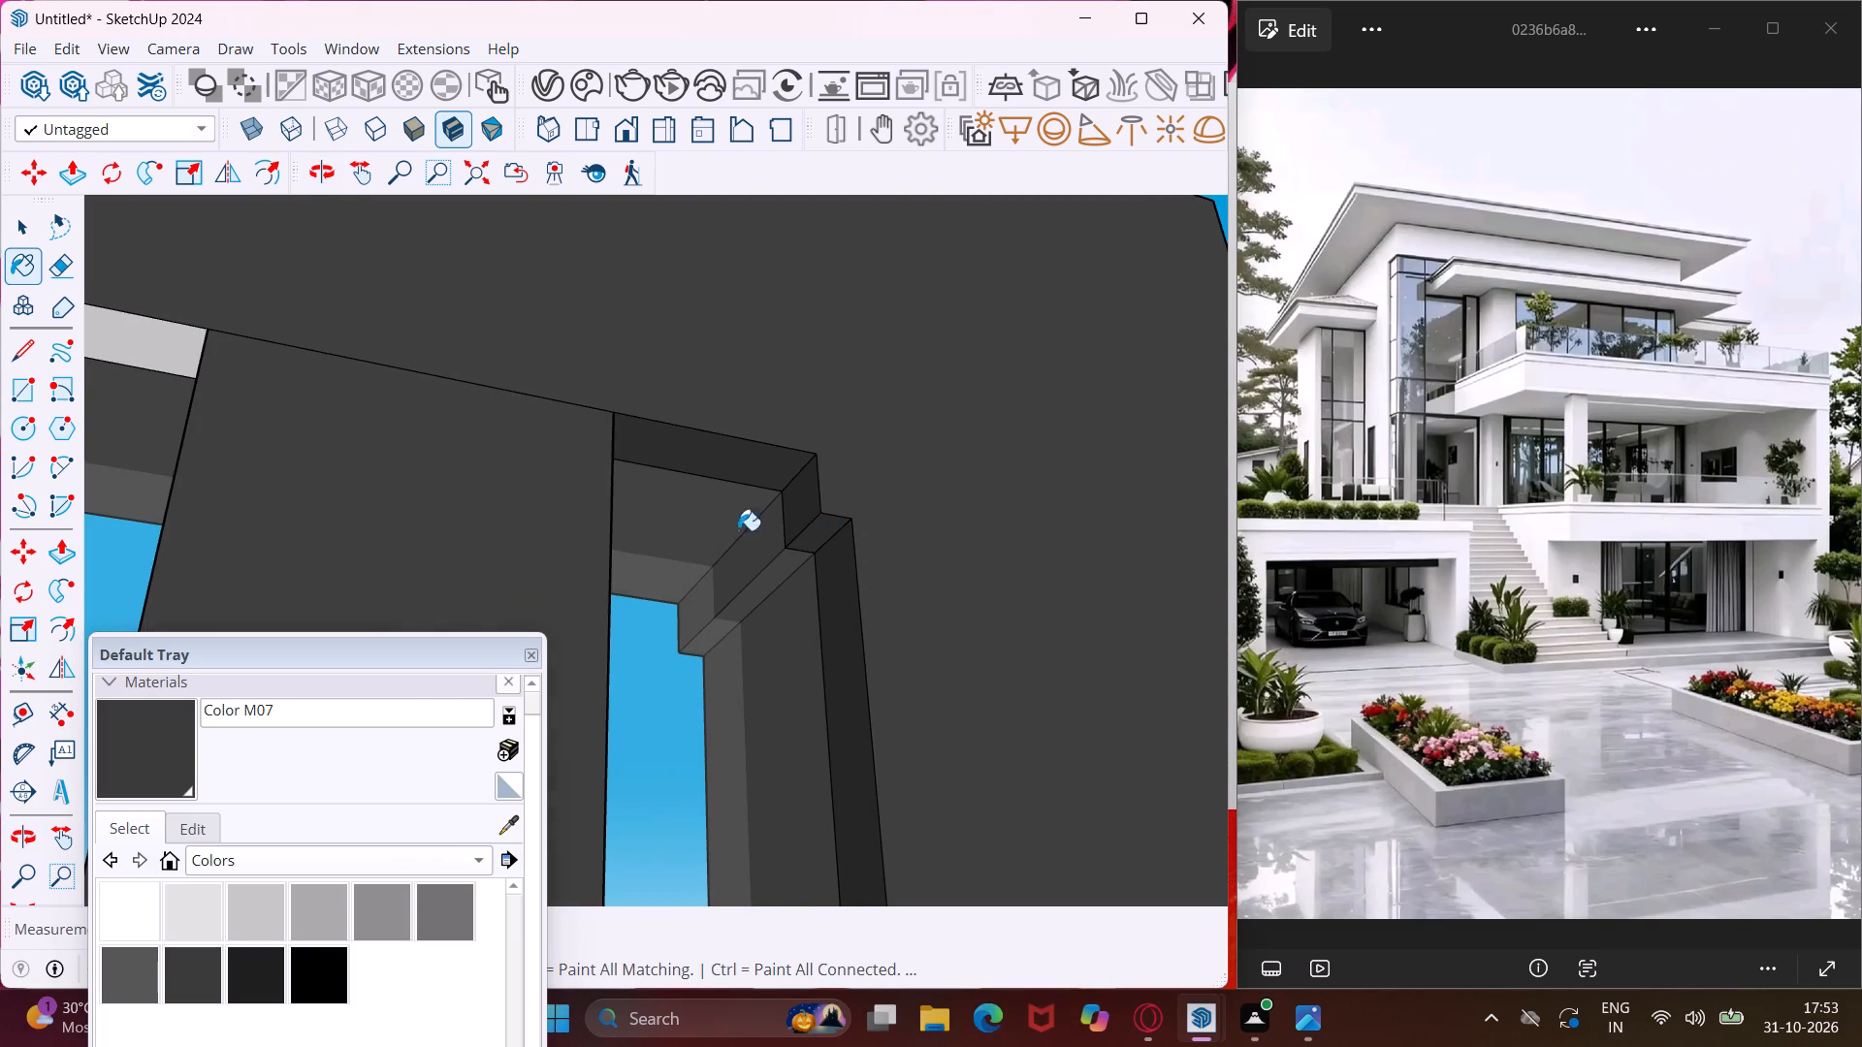
click(193, 336)
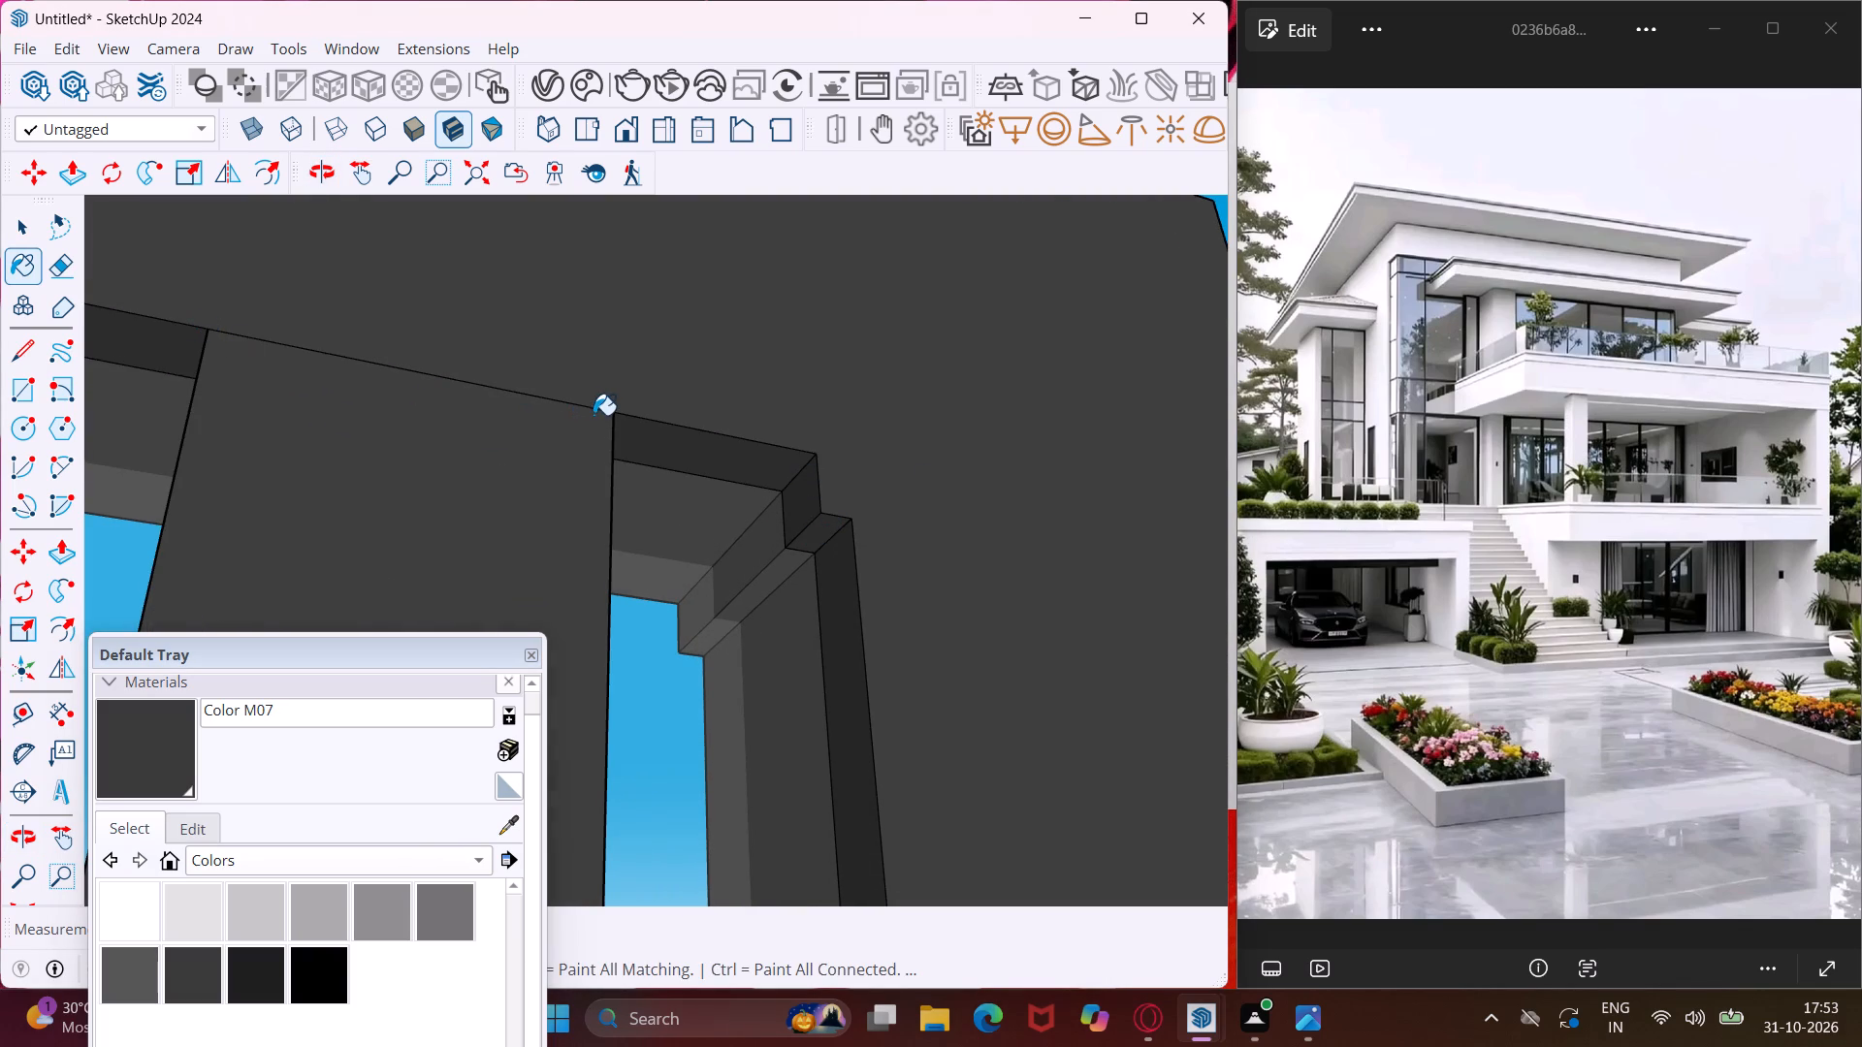
Paint the light underside strip of the lower section's top rail with Color M07.
scroll(594, 415, down, 17)
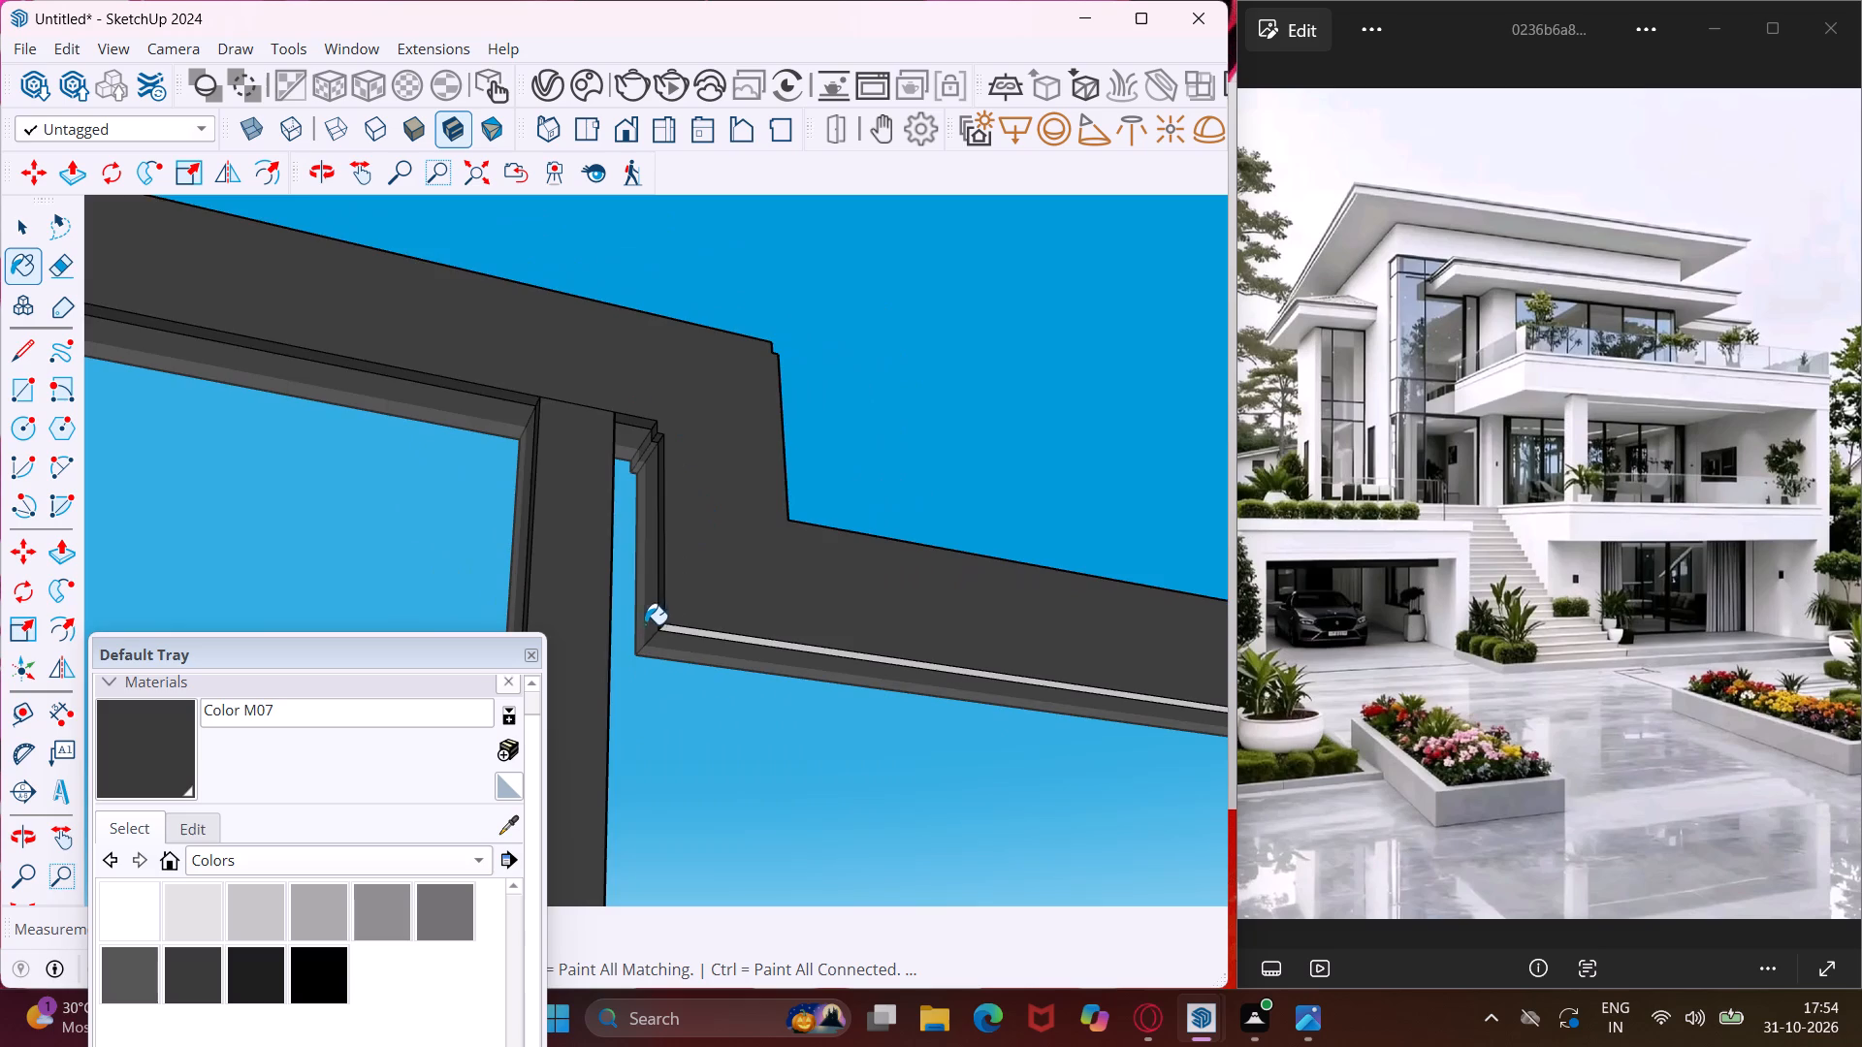
scroll(657, 623, up, 13)
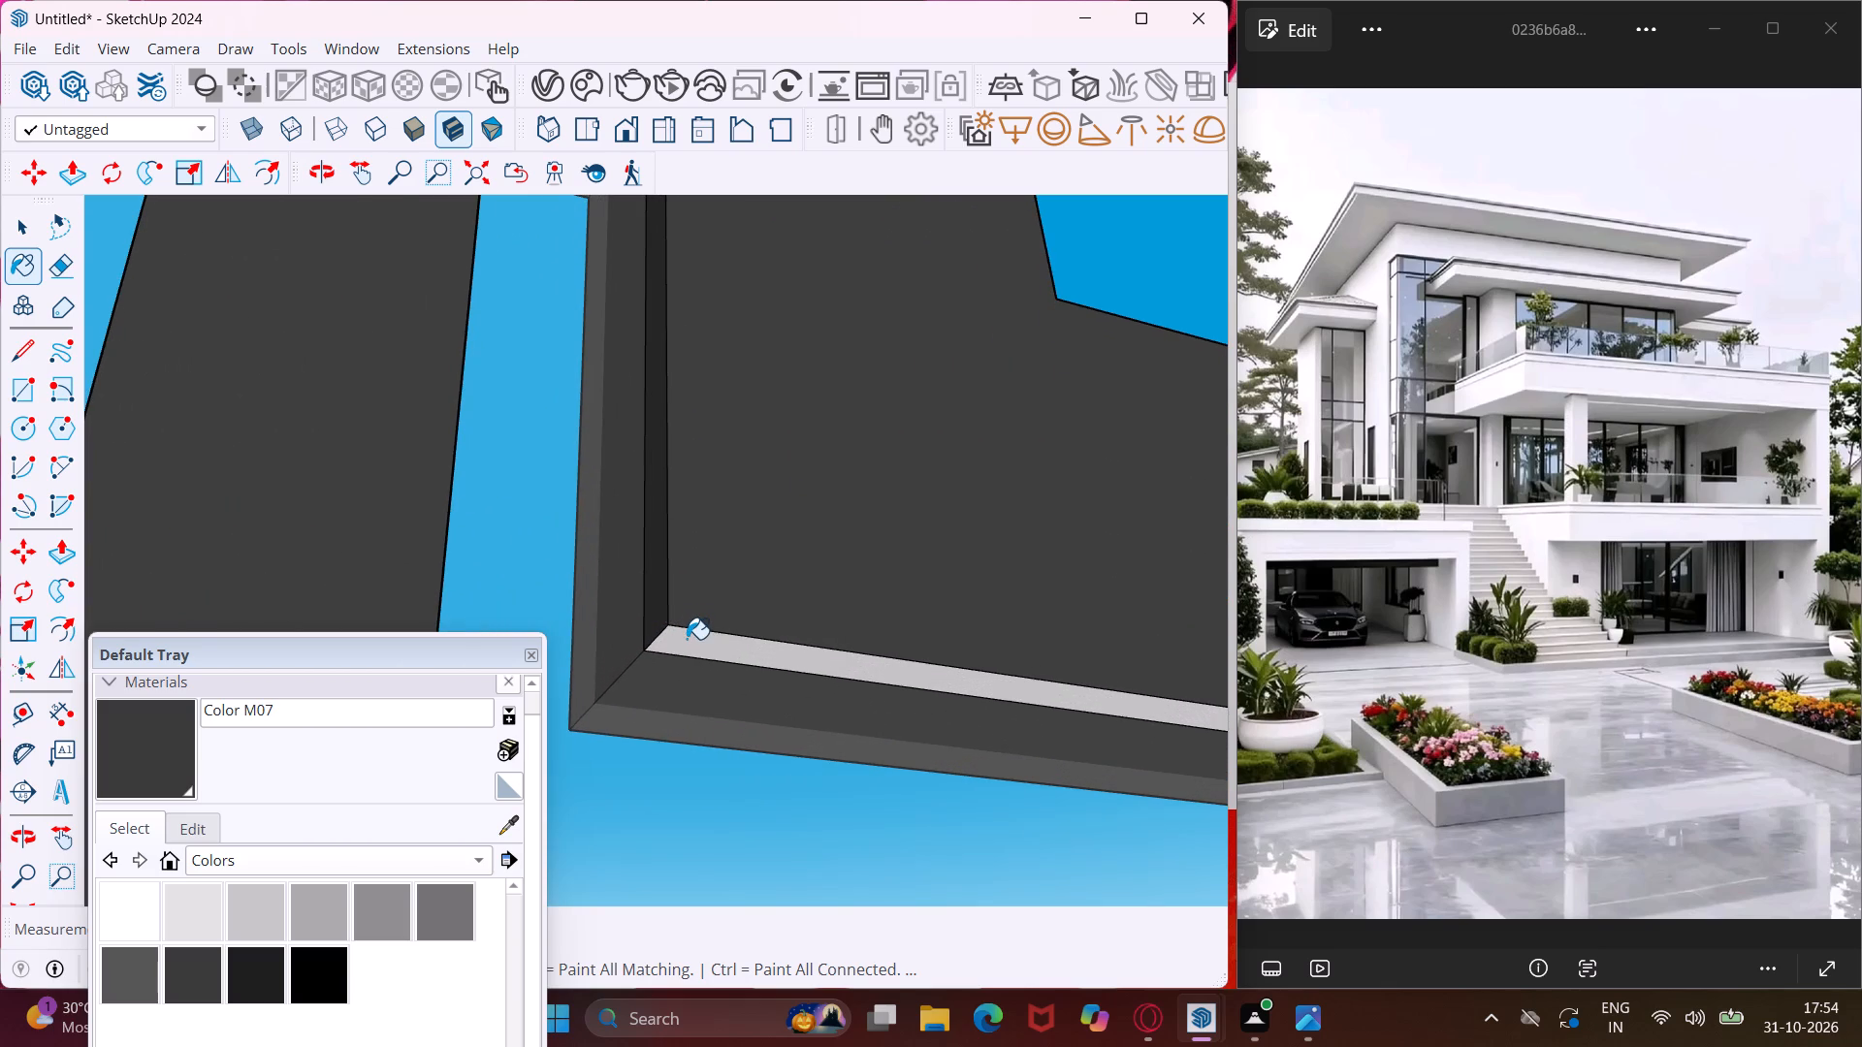
click(687, 639)
Paint the narrow outer strips on top of the bottom rails on both sides of the corner post with Color M07.
middle_drag(651, 678, 654, 942)
scroll(763, 543, down, 9)
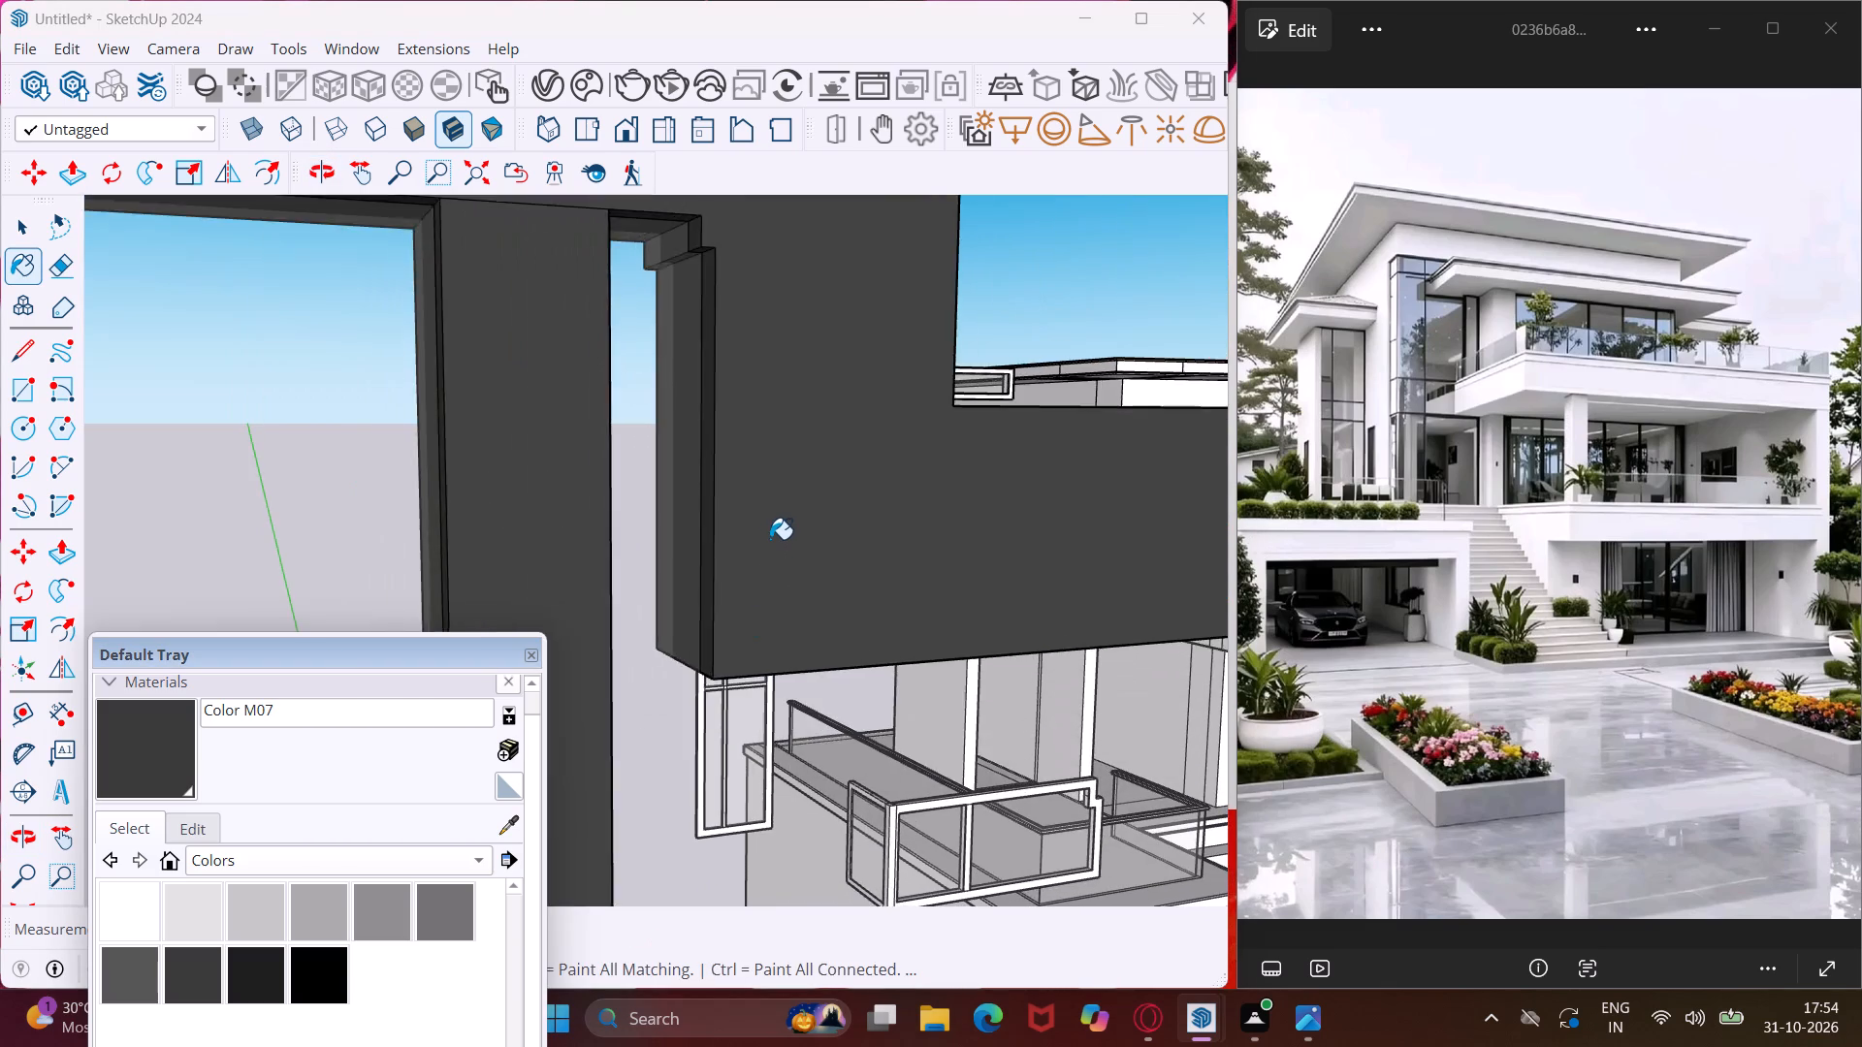
scroll(770, 539, down, 12)
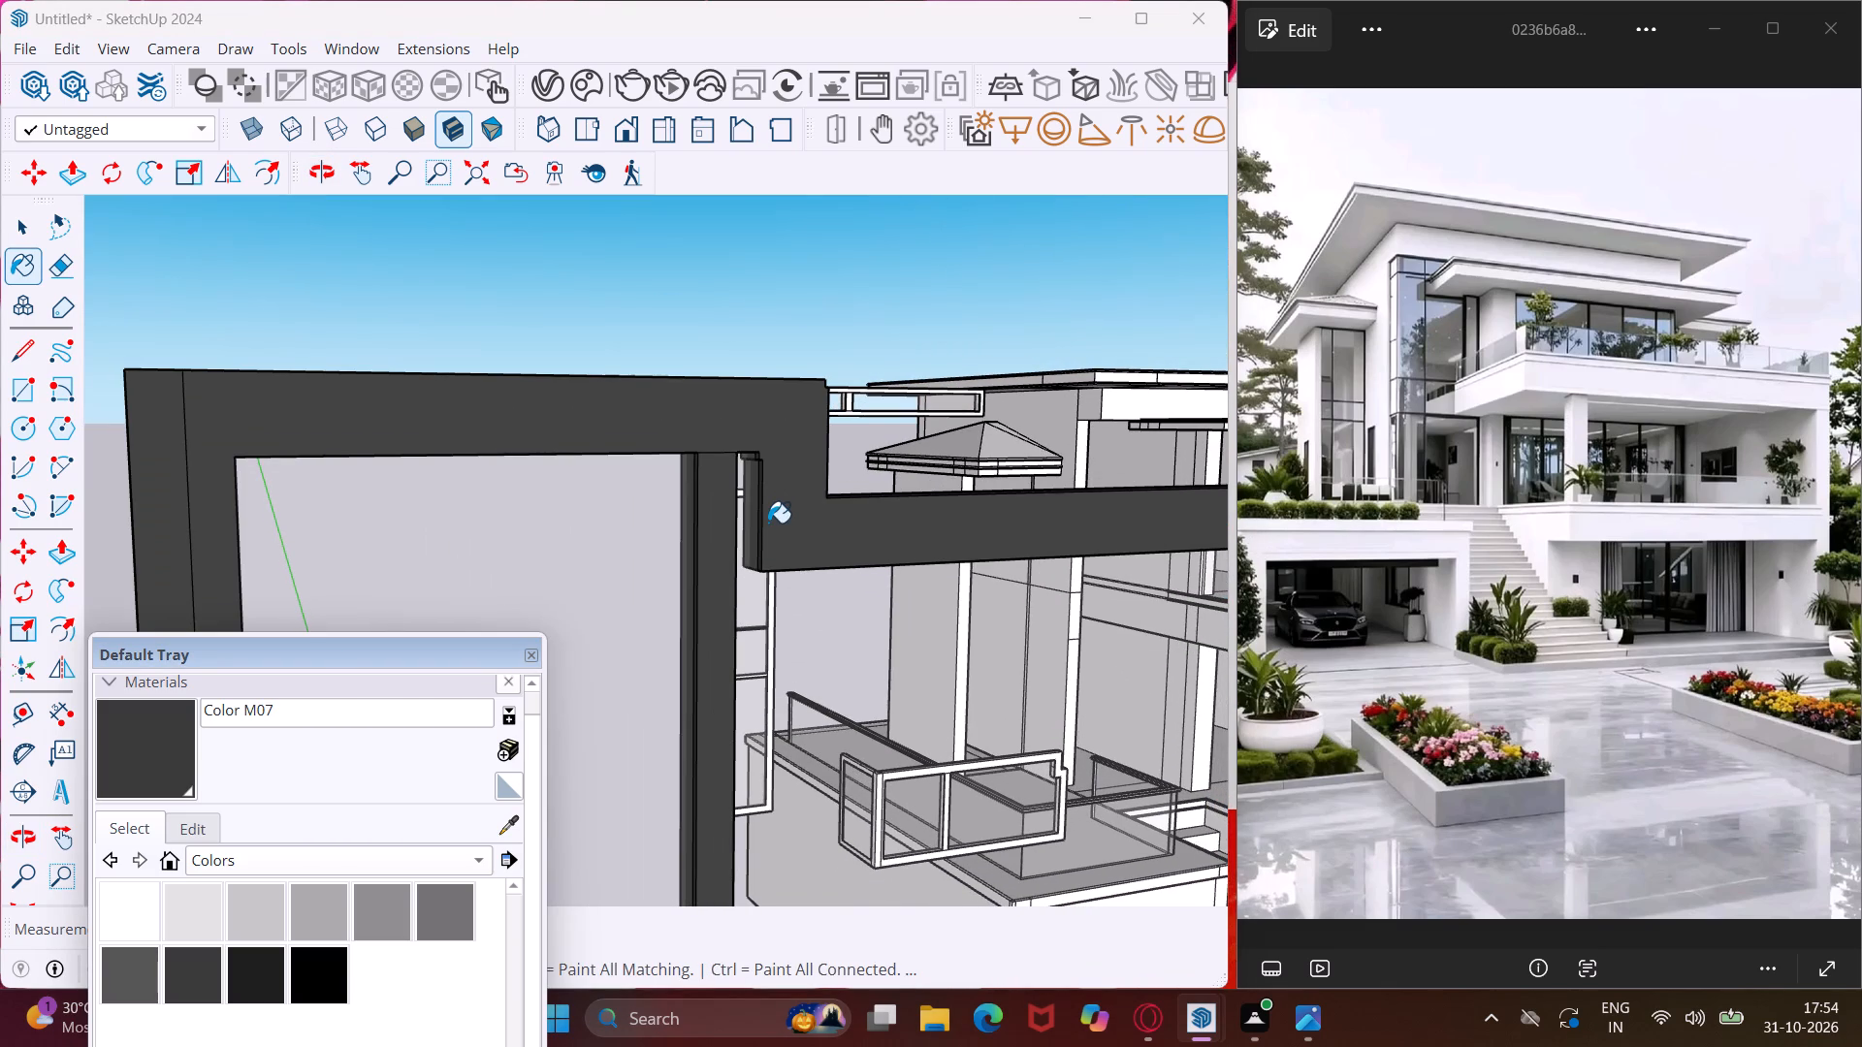
scroll(761, 491, down, 9)
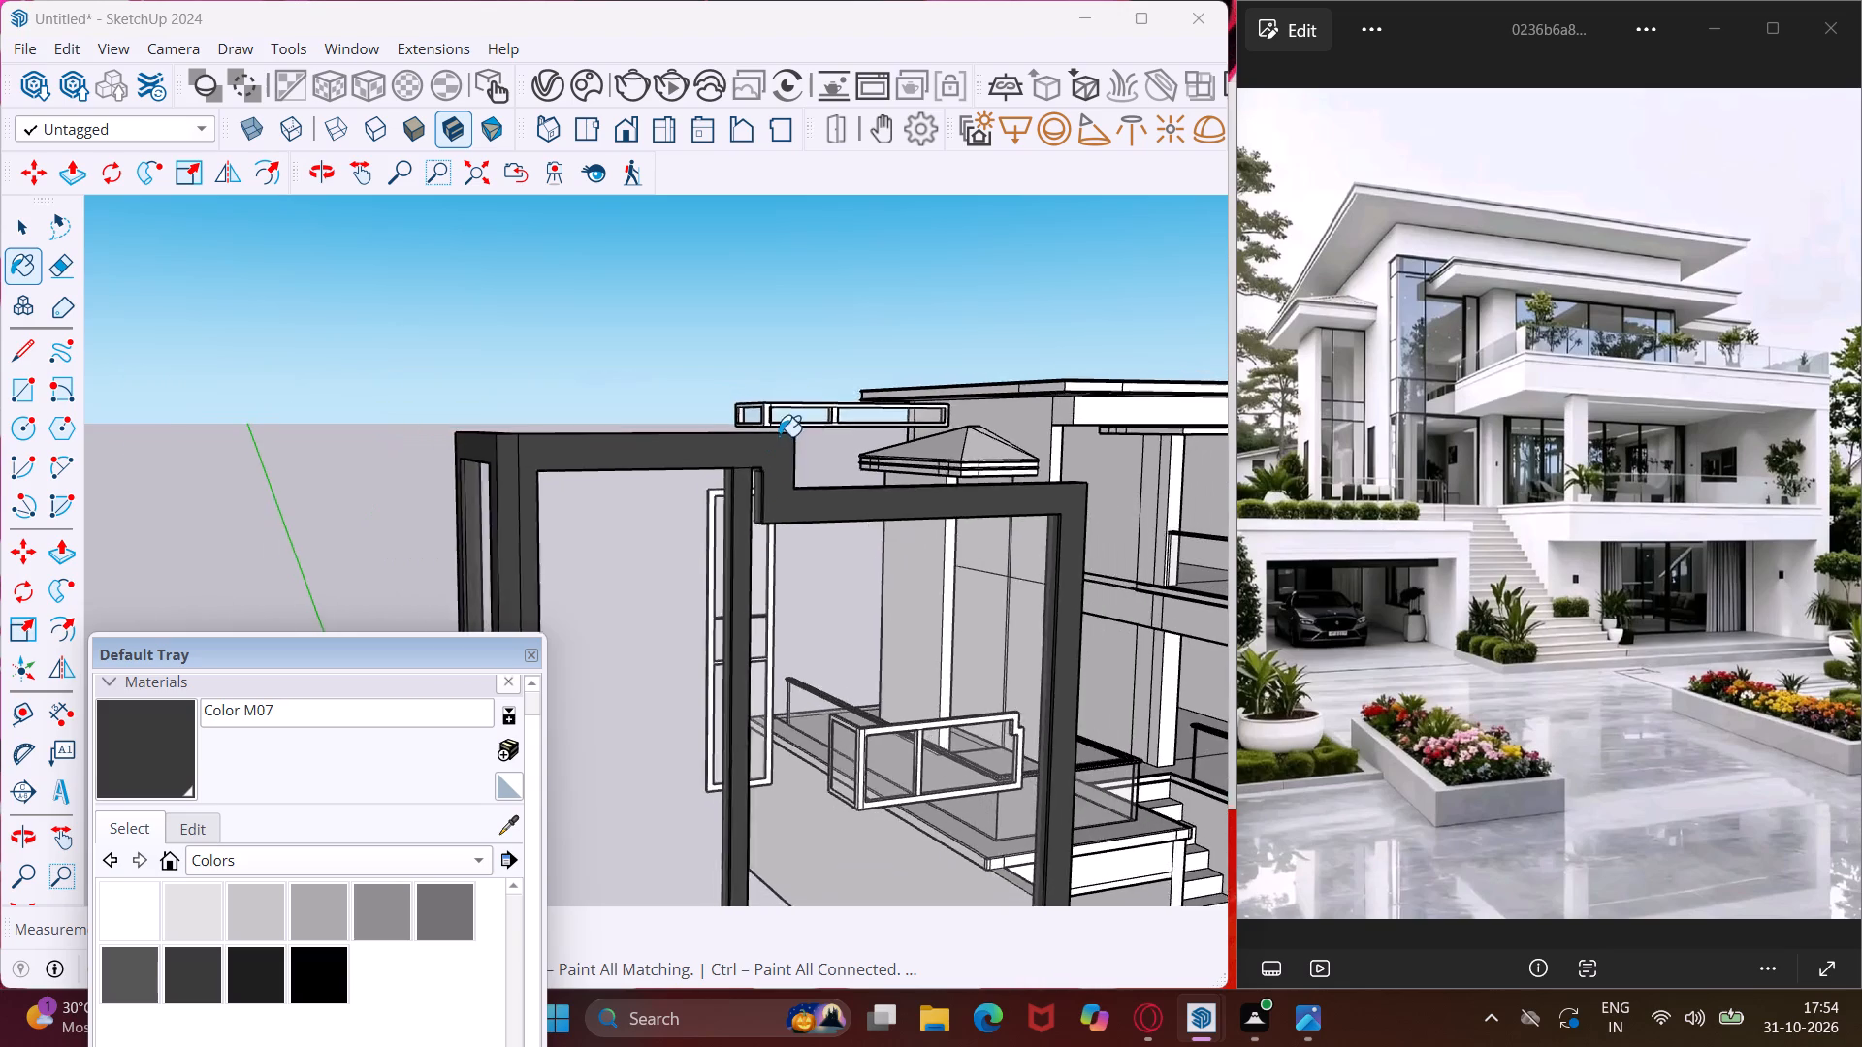
scroll(779, 436, down, 12)
scroll(690, 769, up, 4)
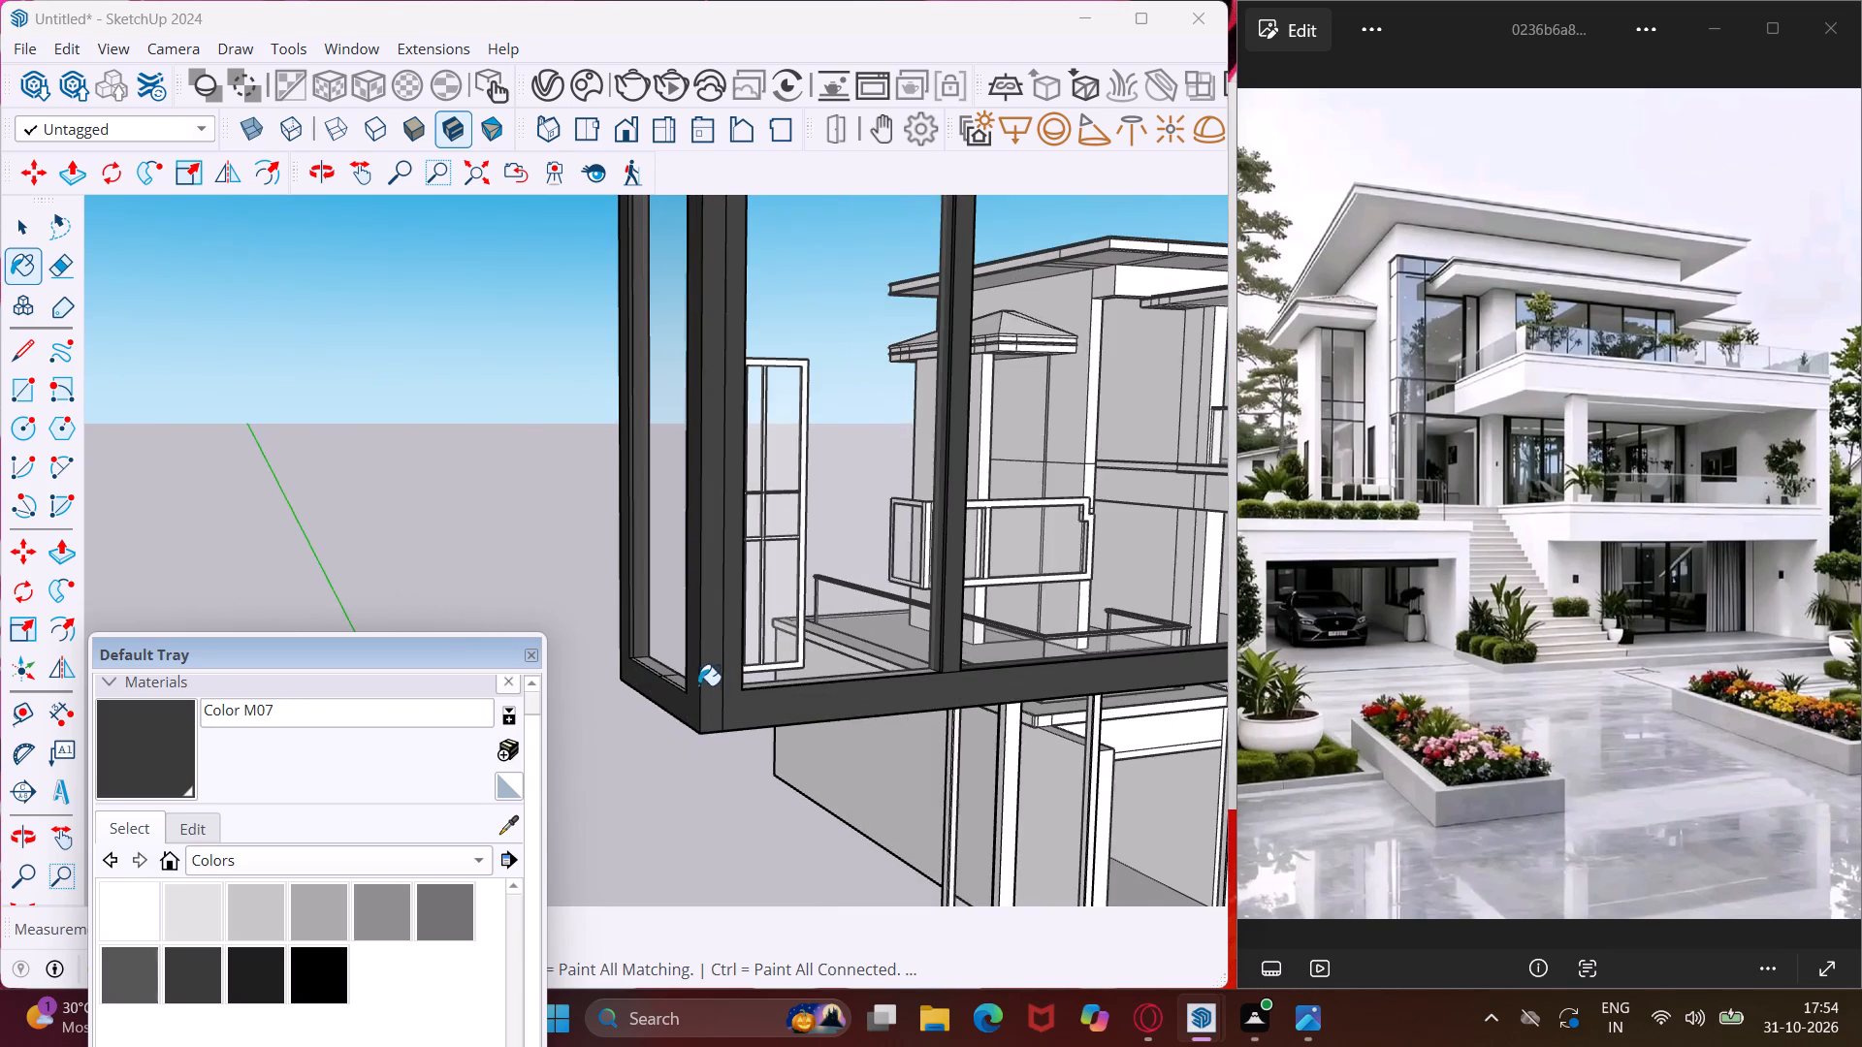
scroll(695, 685, up, 7)
middle_drag(690, 711, 796, 900)
scroll(736, 719, up, 2)
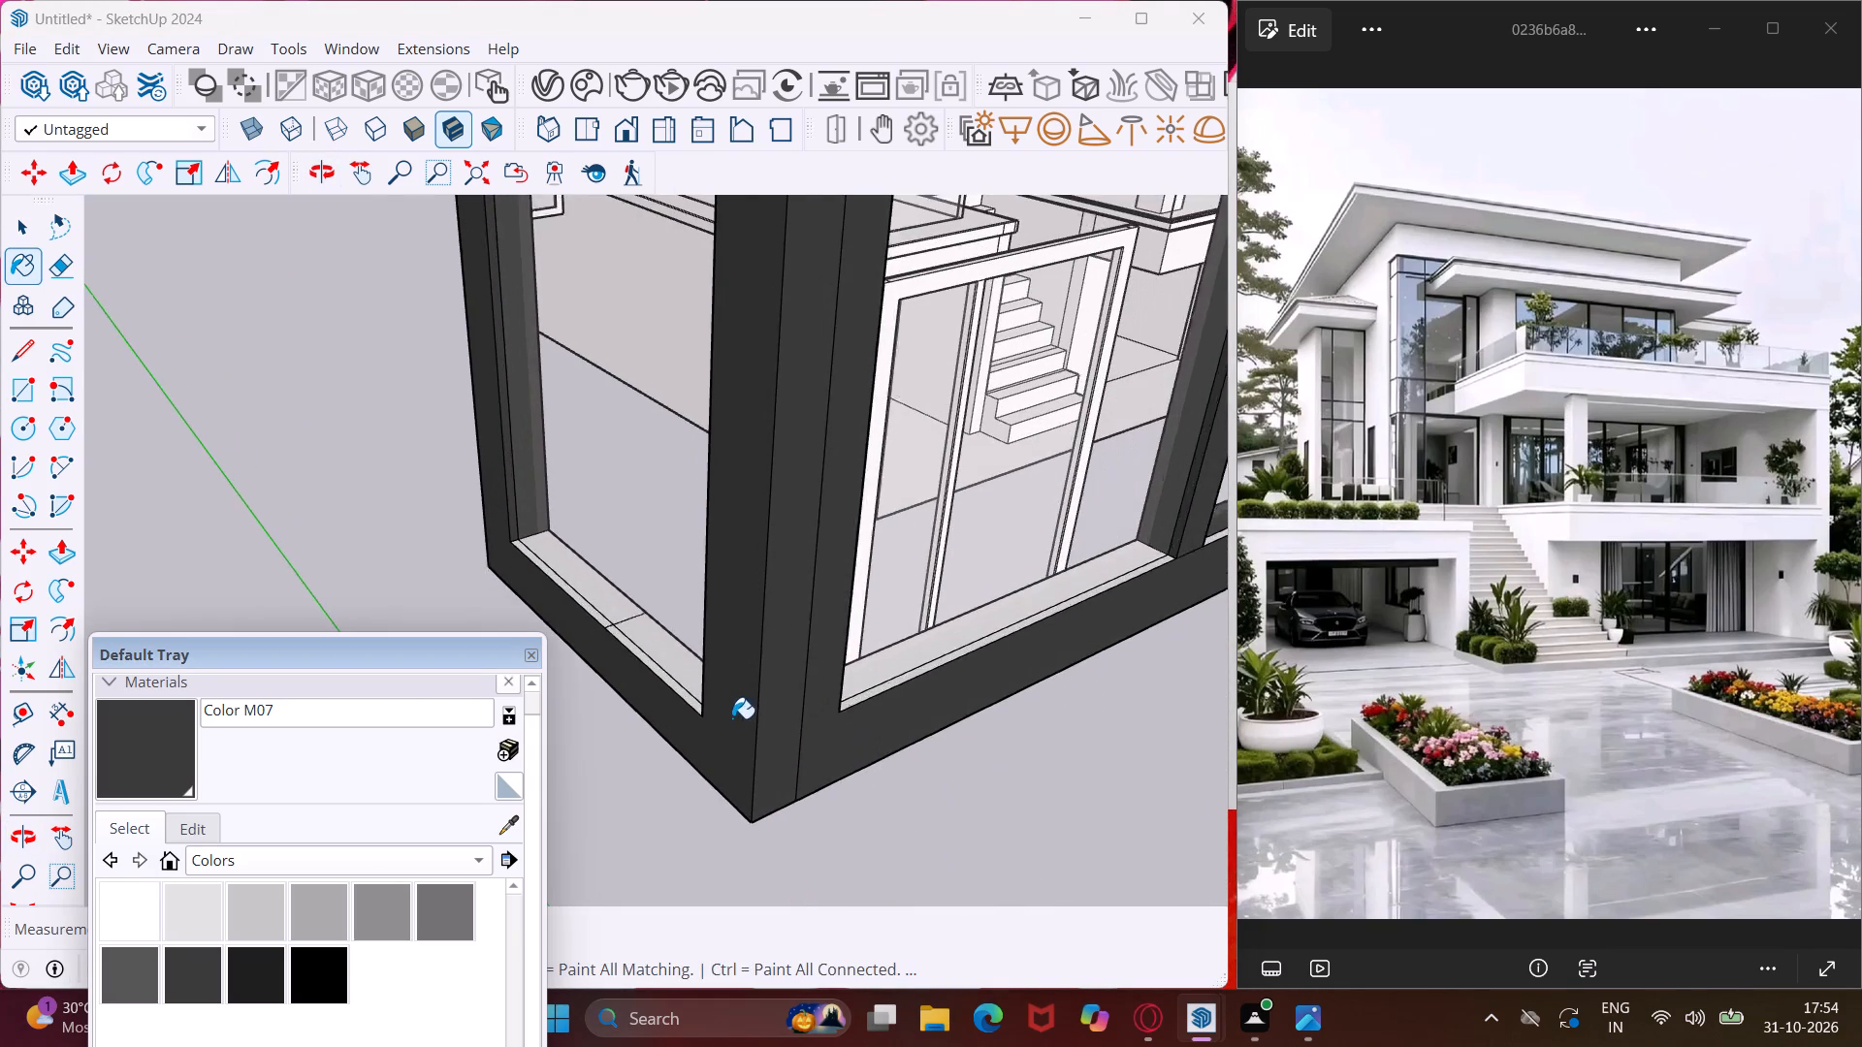
scroll(732, 718, up, 9)
click(677, 699)
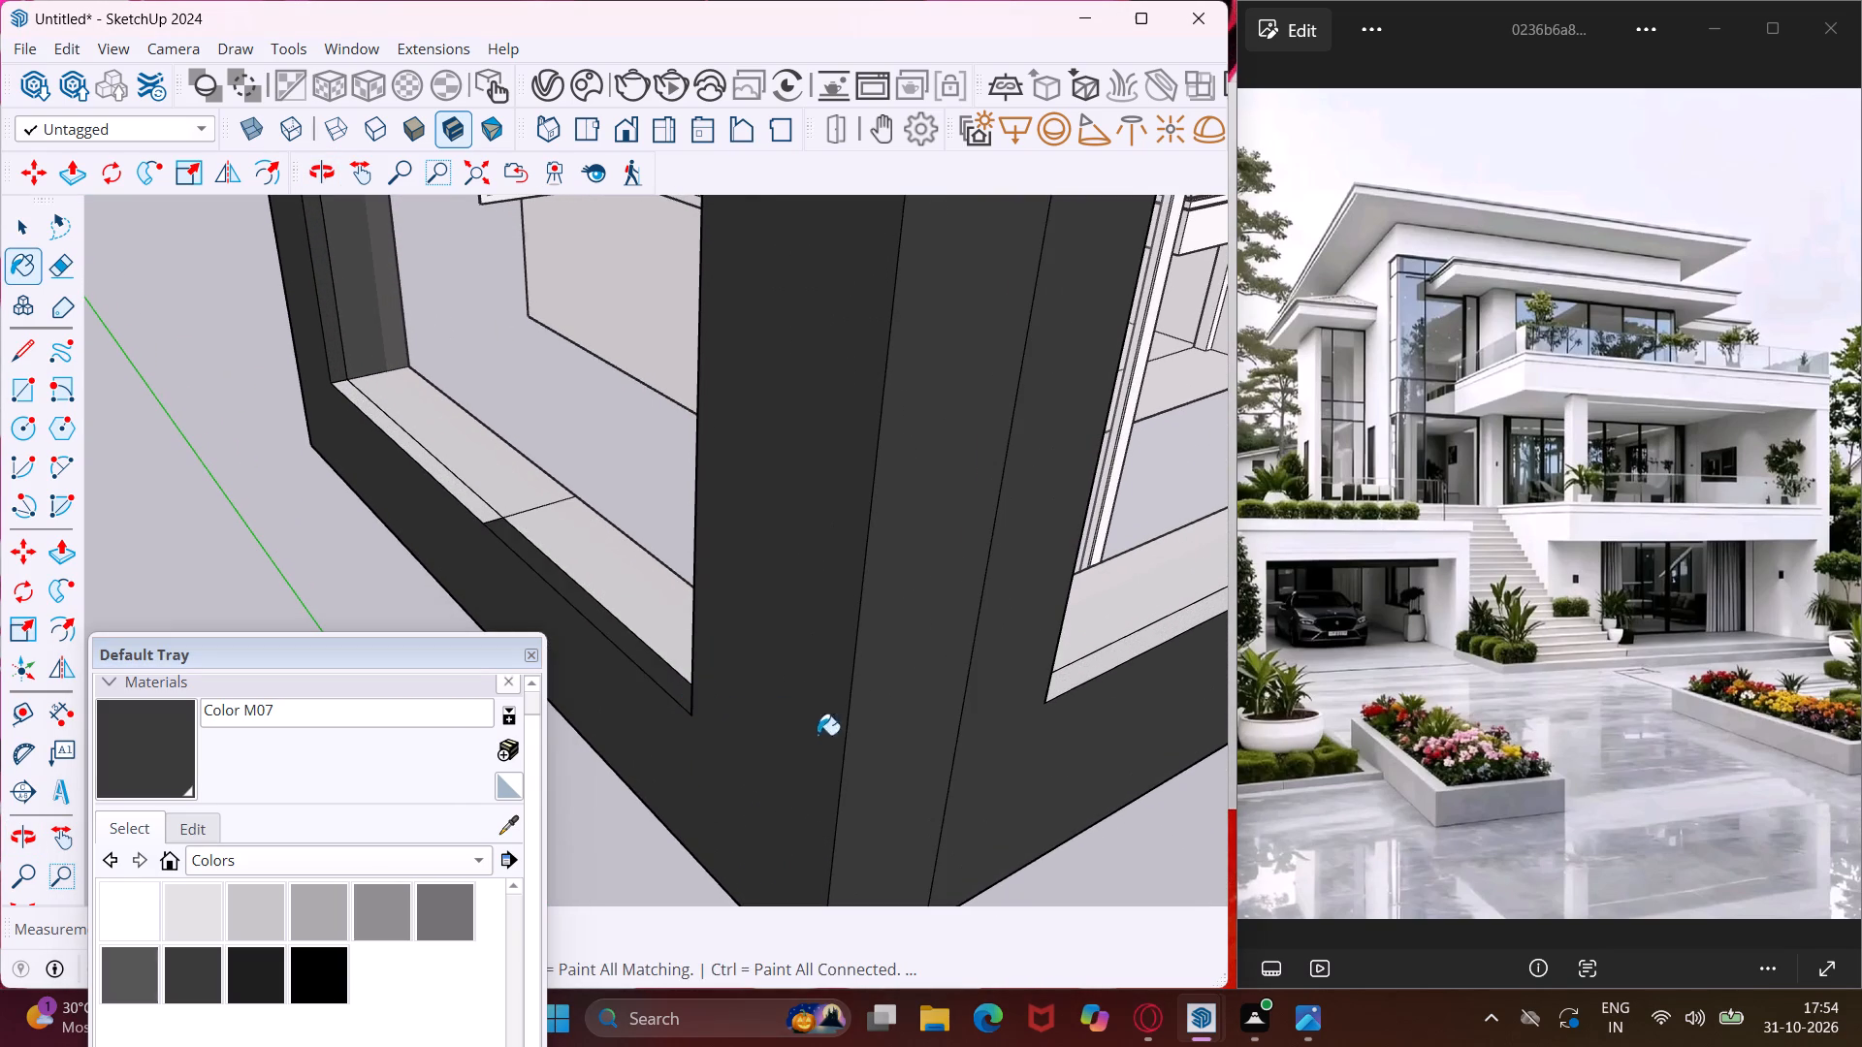
click(474, 514)
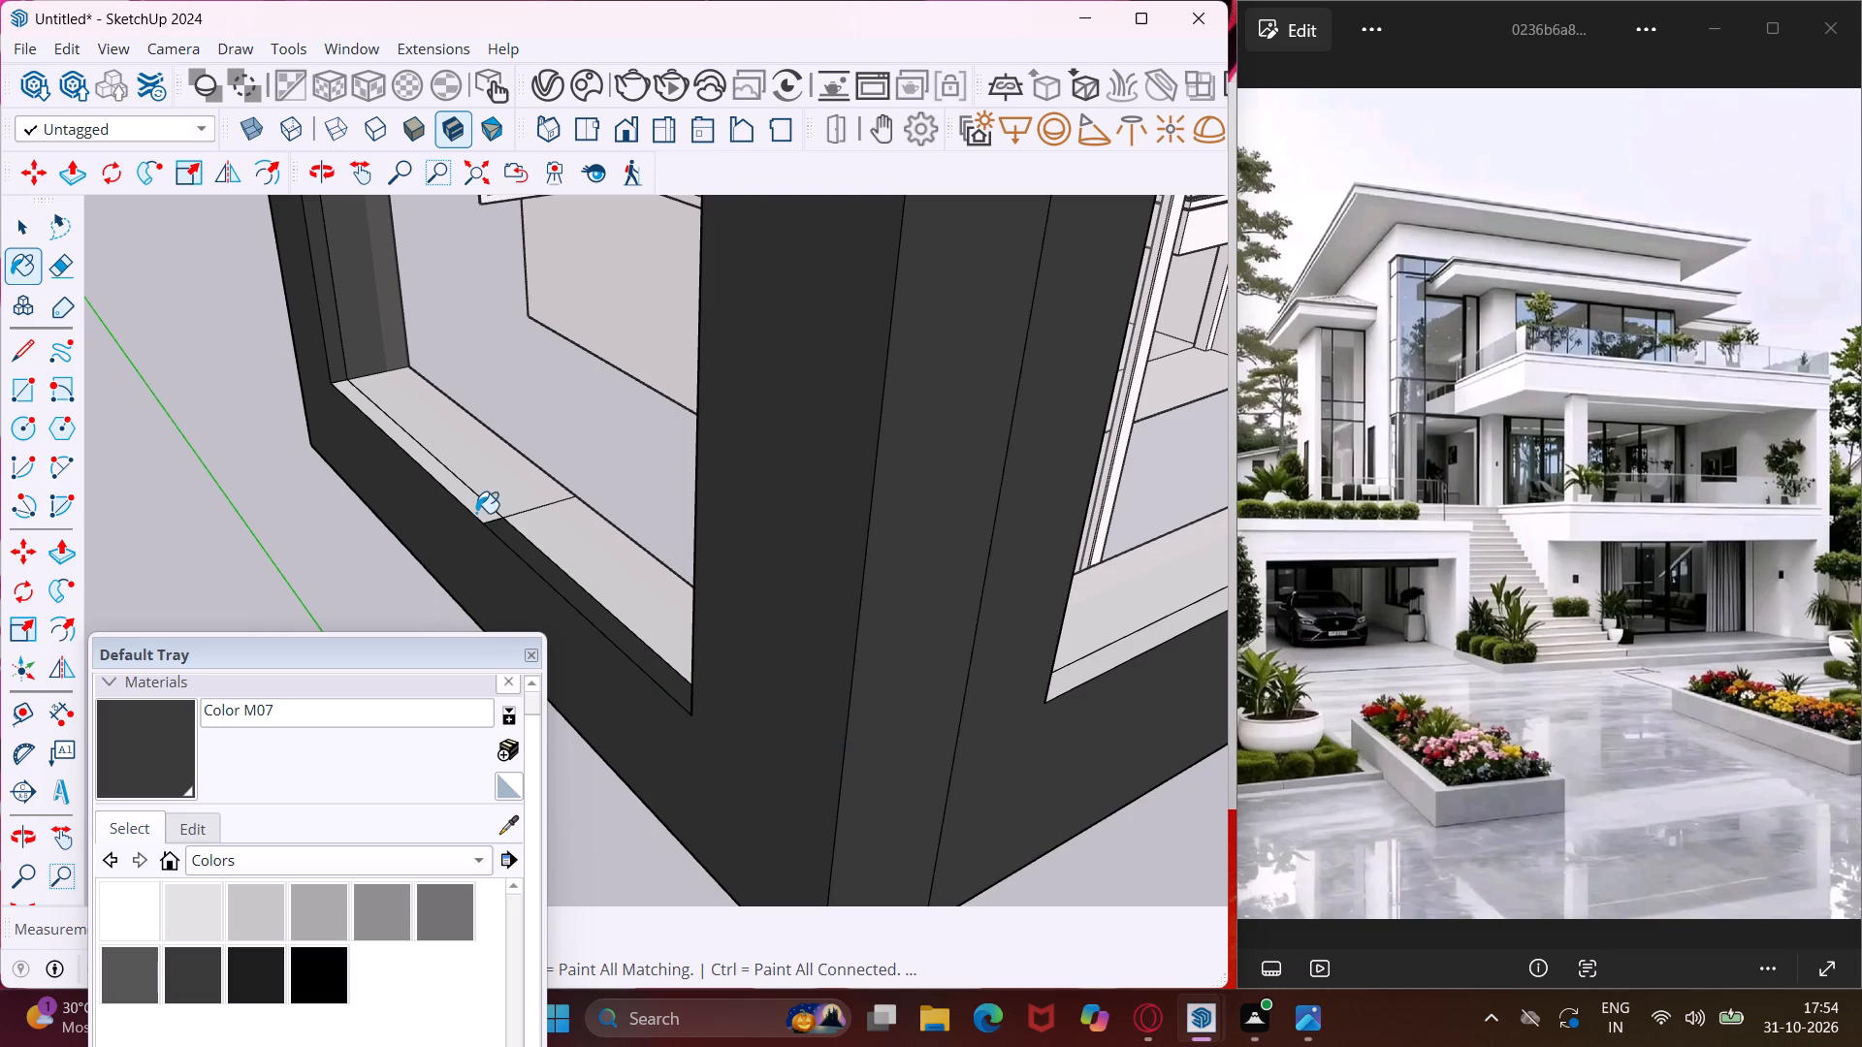
click(476, 513)
click(1073, 683)
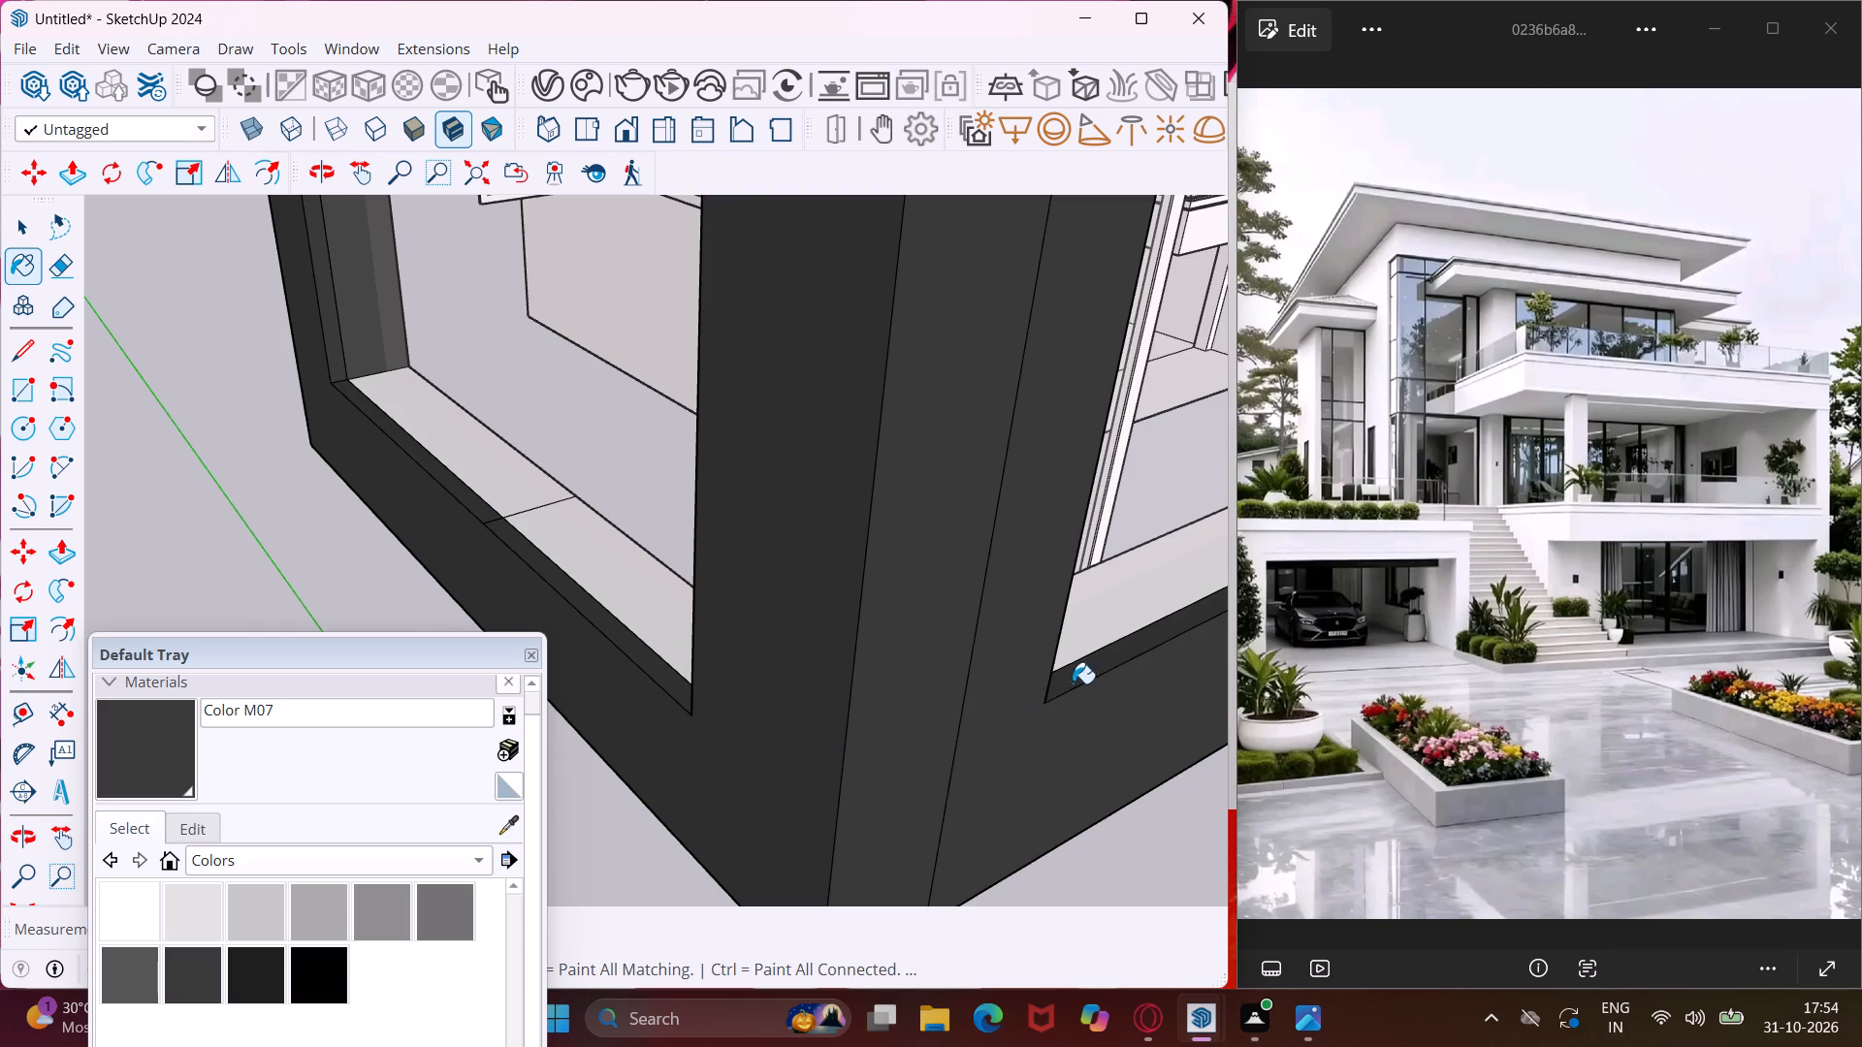
Paint the light vertical strip on the inner side of the post above the bottom rail's corner with Color M07.
middle_drag(813, 689, 1441, 559)
scroll(813, 689, up, 1)
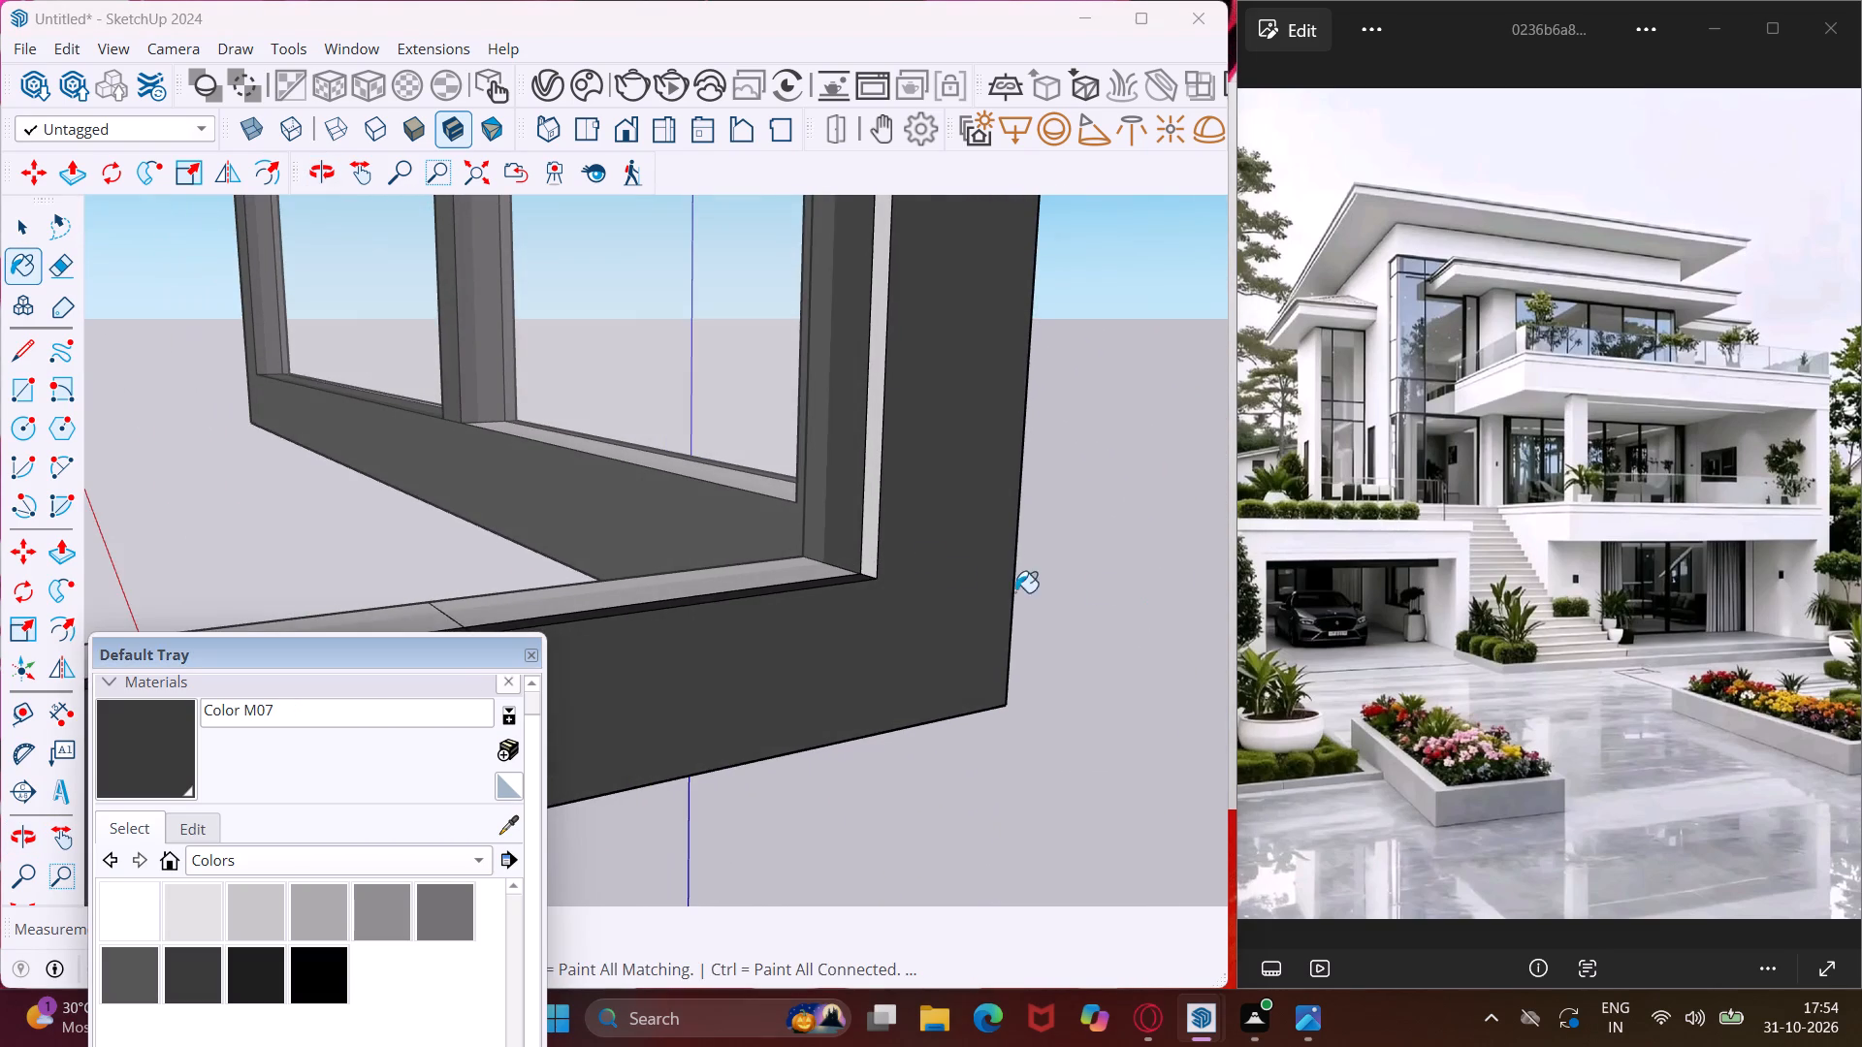
scroll(879, 535, up, 2)
click(874, 492)
Paint the white strip on top of the bottom rail beyond the mullion with Color M07.
middle_drag(975, 518, 510, 718)
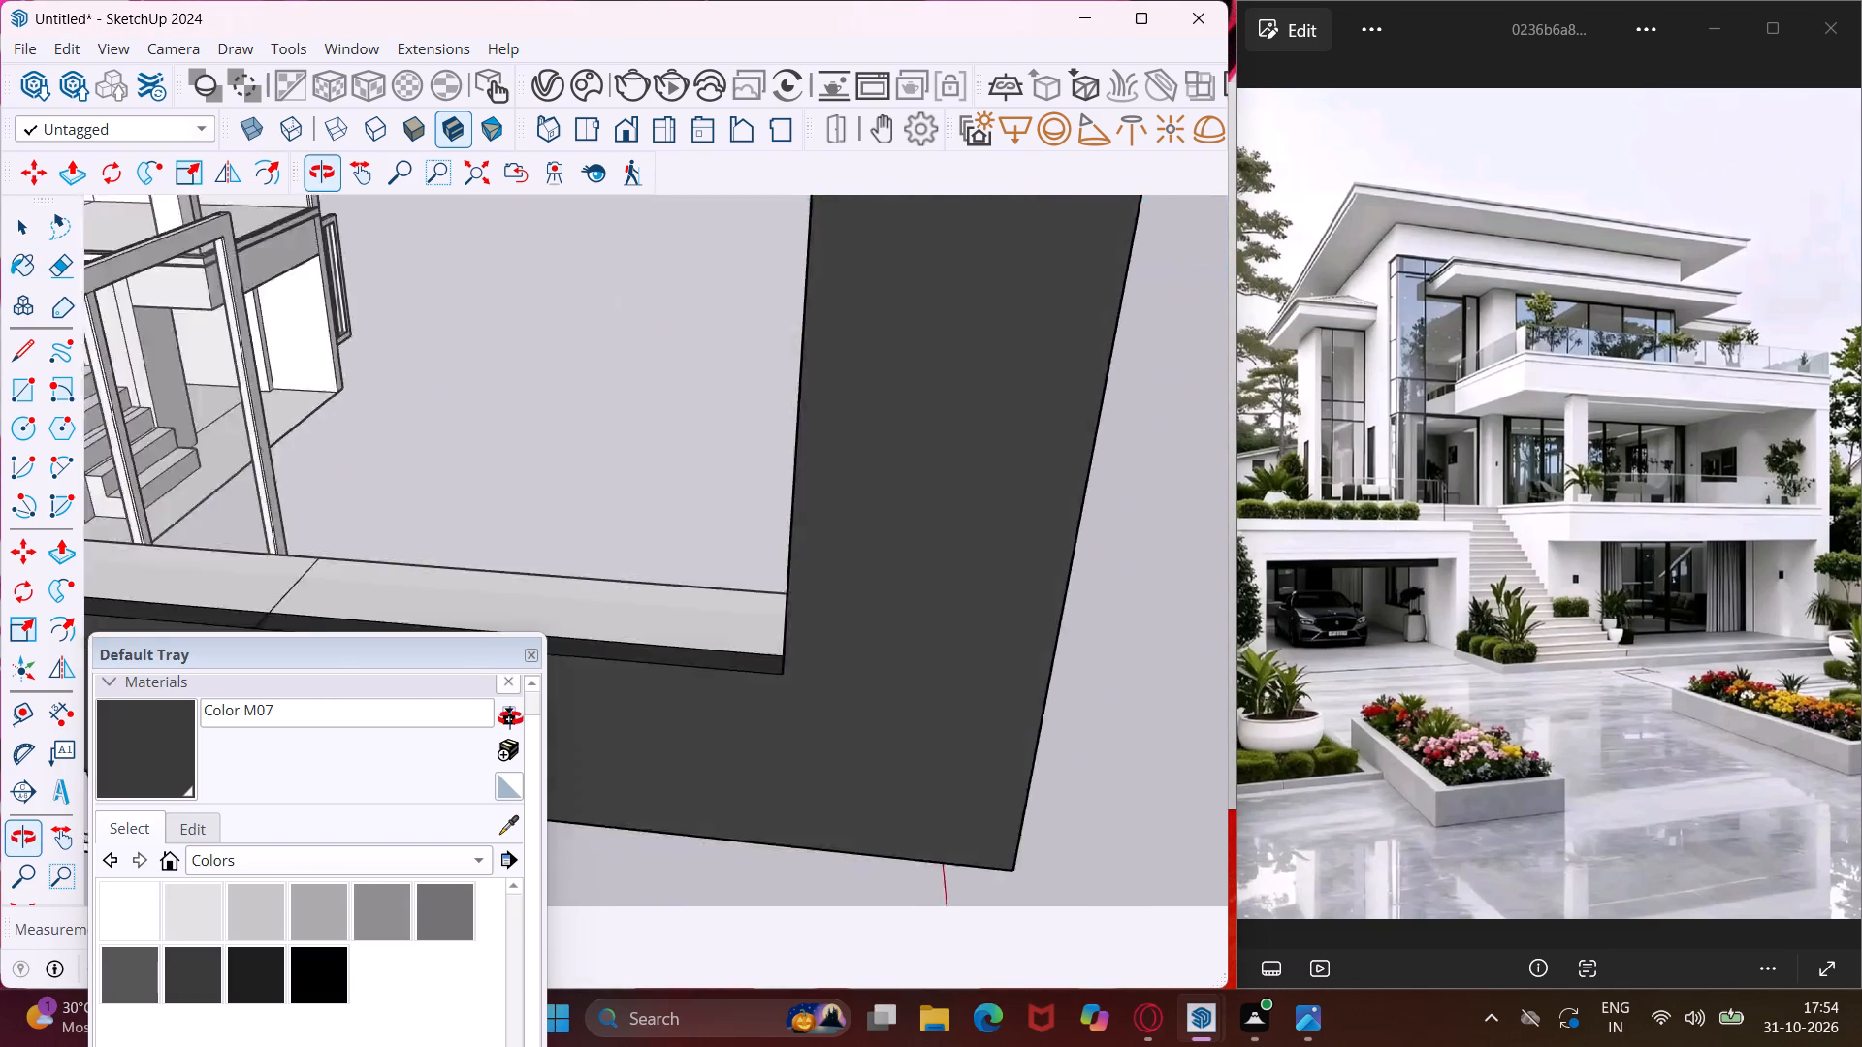
middle_drag(510, 718, 465, 743)
scroll(608, 783, down, 6)
scroll(707, 772, down, 11)
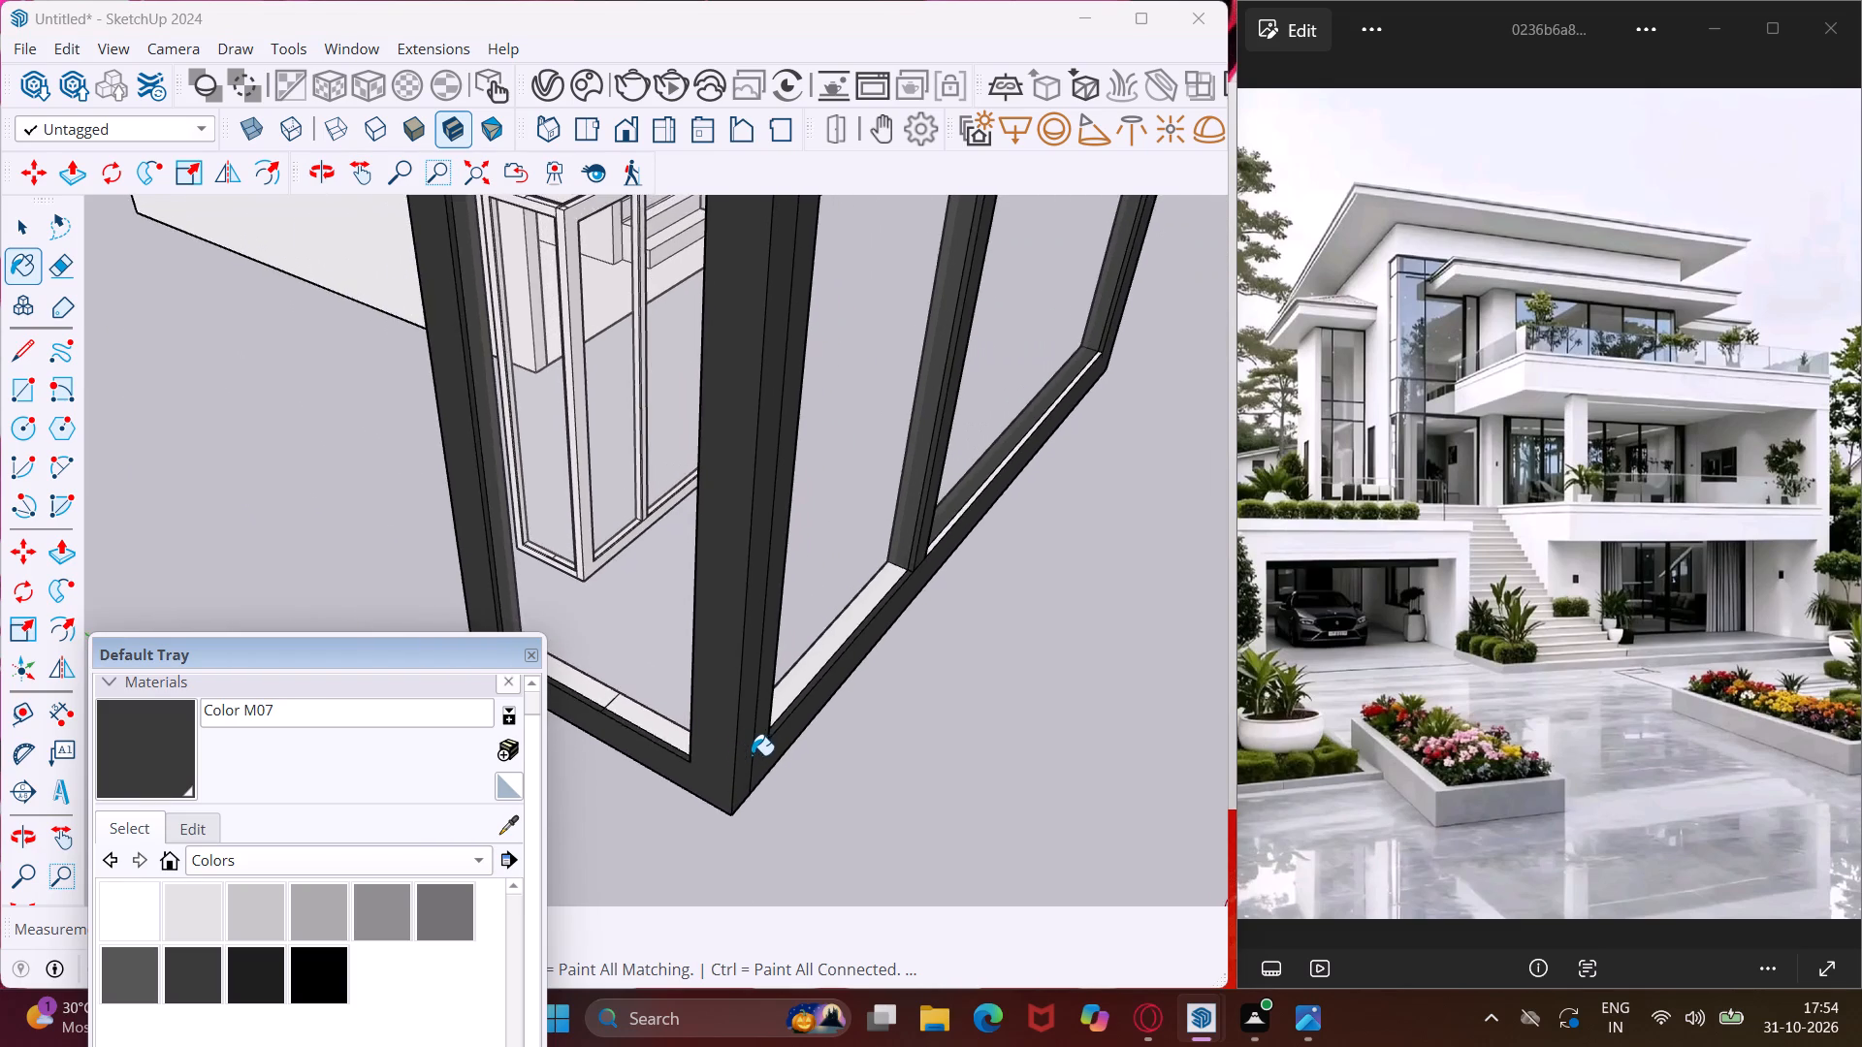
scroll(752, 755, down, 6)
scroll(881, 622, up, 13)
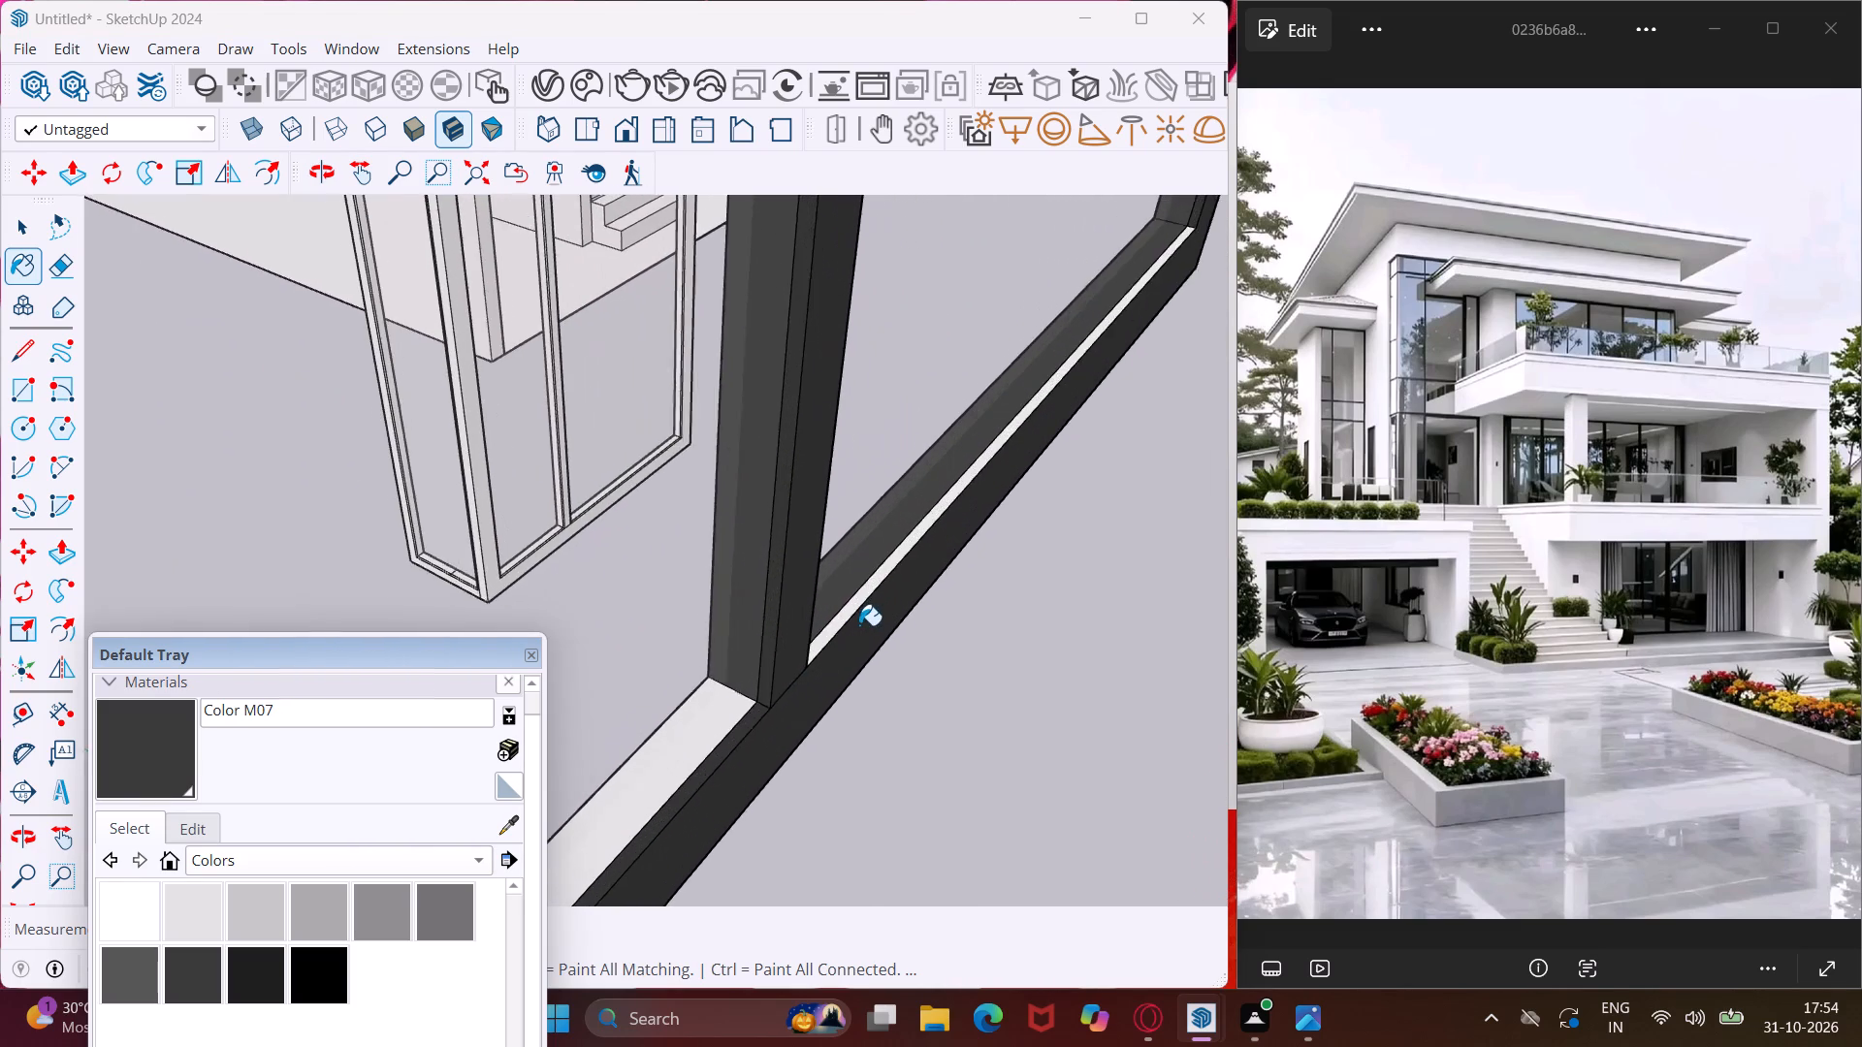
scroll(859, 625, up, 5)
click(808, 648)
scroll(796, 686, down, 7)
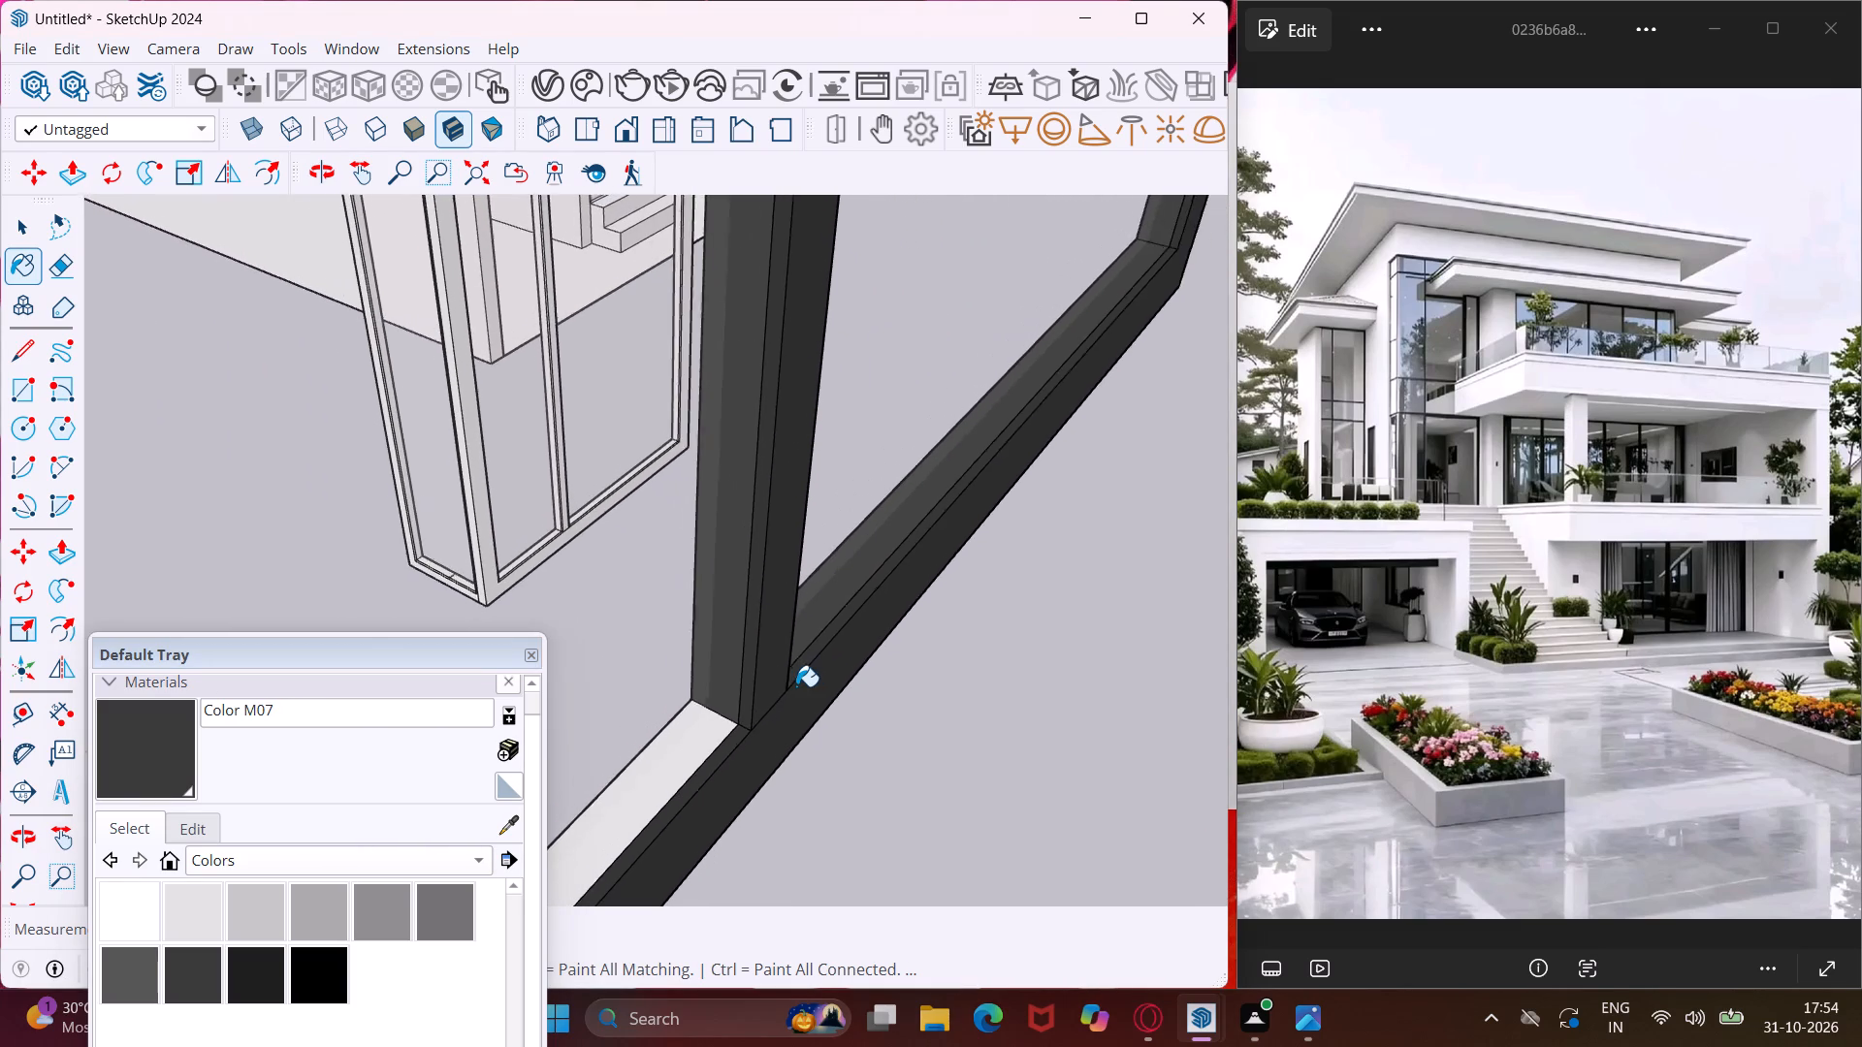
Paint the white strip on top of the tall corner window's bottom rail, between the mullion and corner post, with Color M07.
scroll(796, 686, down, 16)
scroll(787, 702, down, 6)
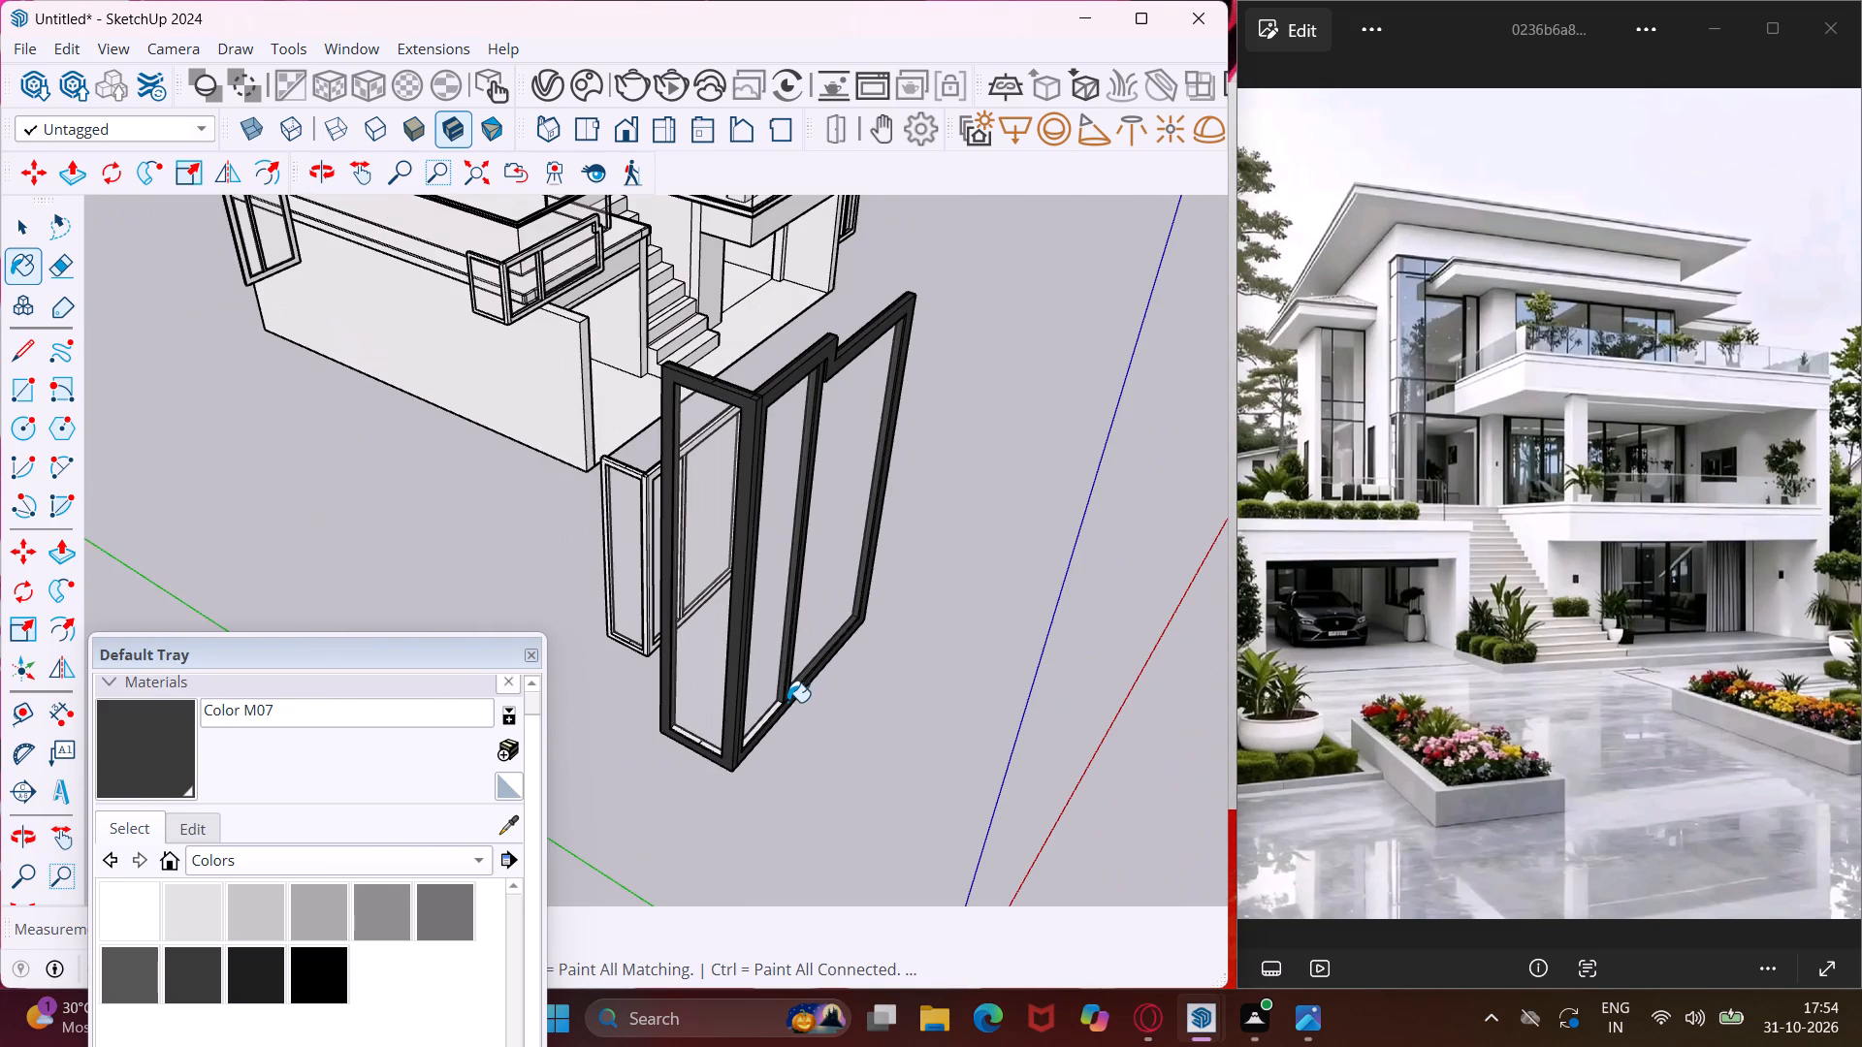
middle_drag(682, 376, 1164, 417)
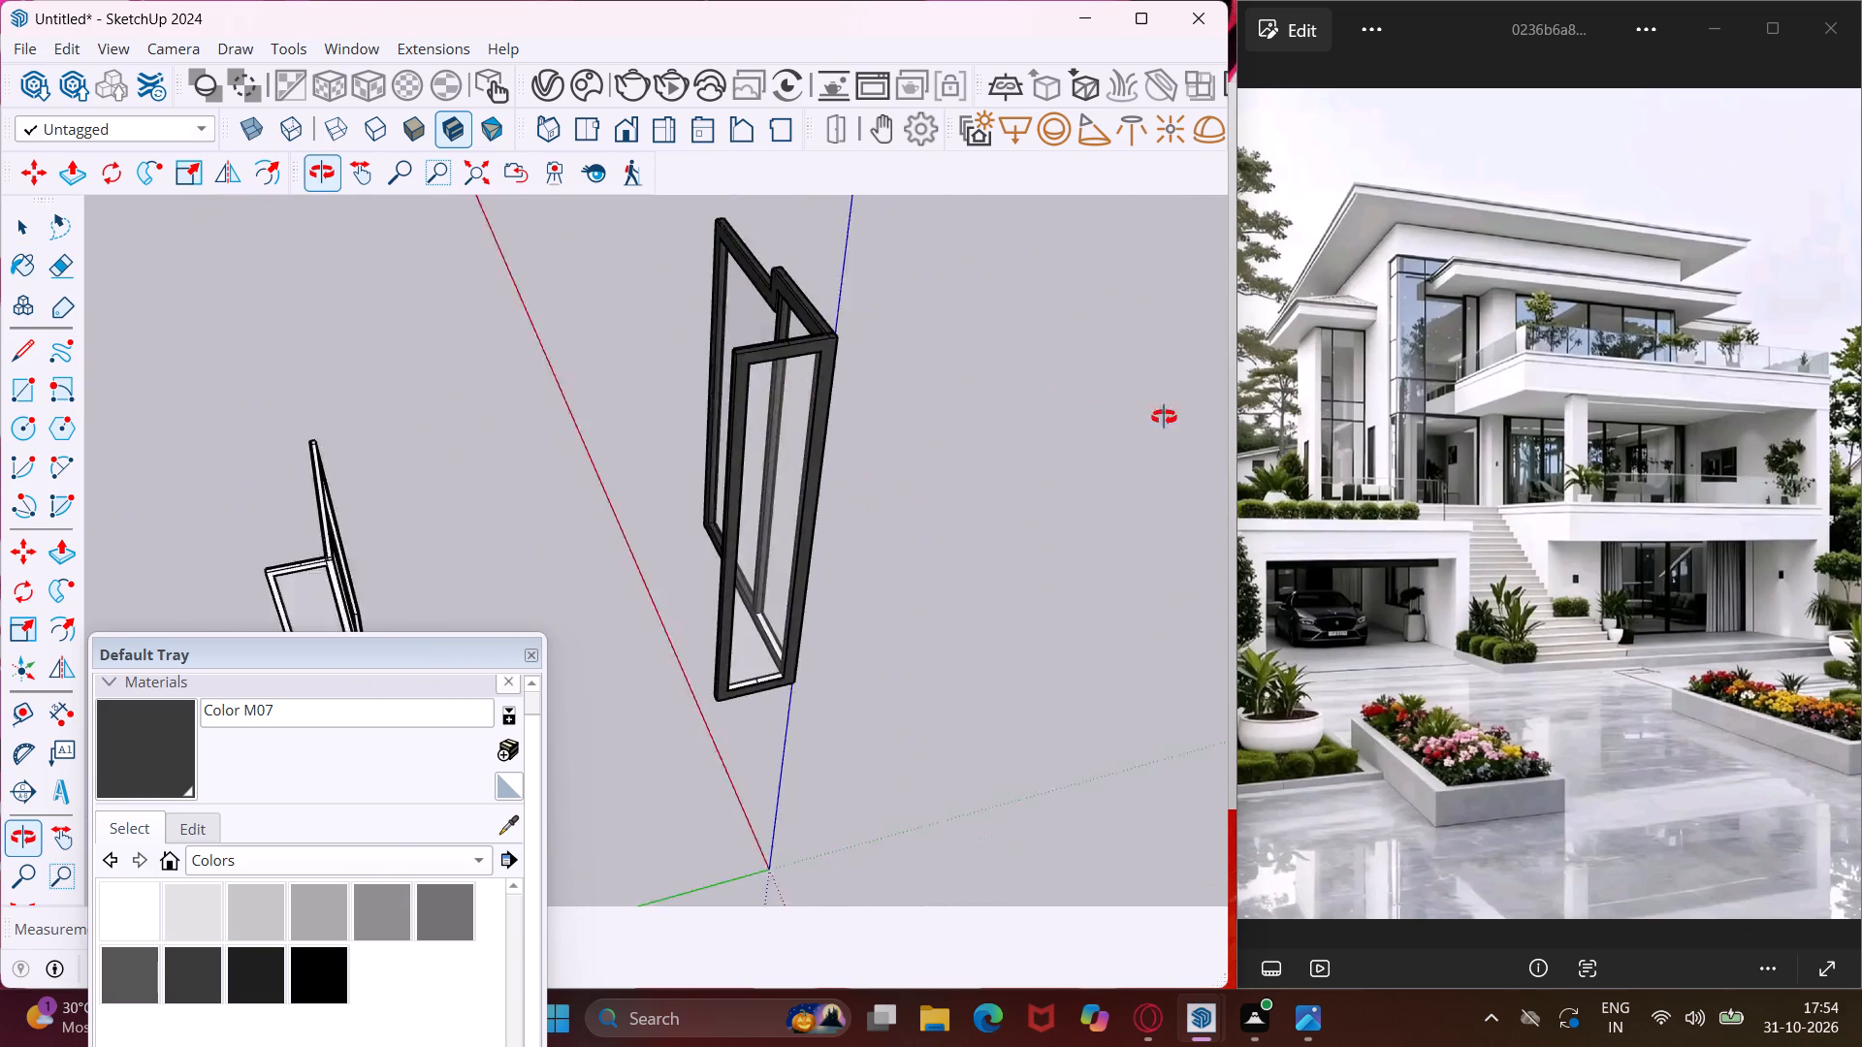
middle_drag(1164, 417, 1383, 443)
scroll(646, 631, up, 4)
scroll(730, 580, up, 4)
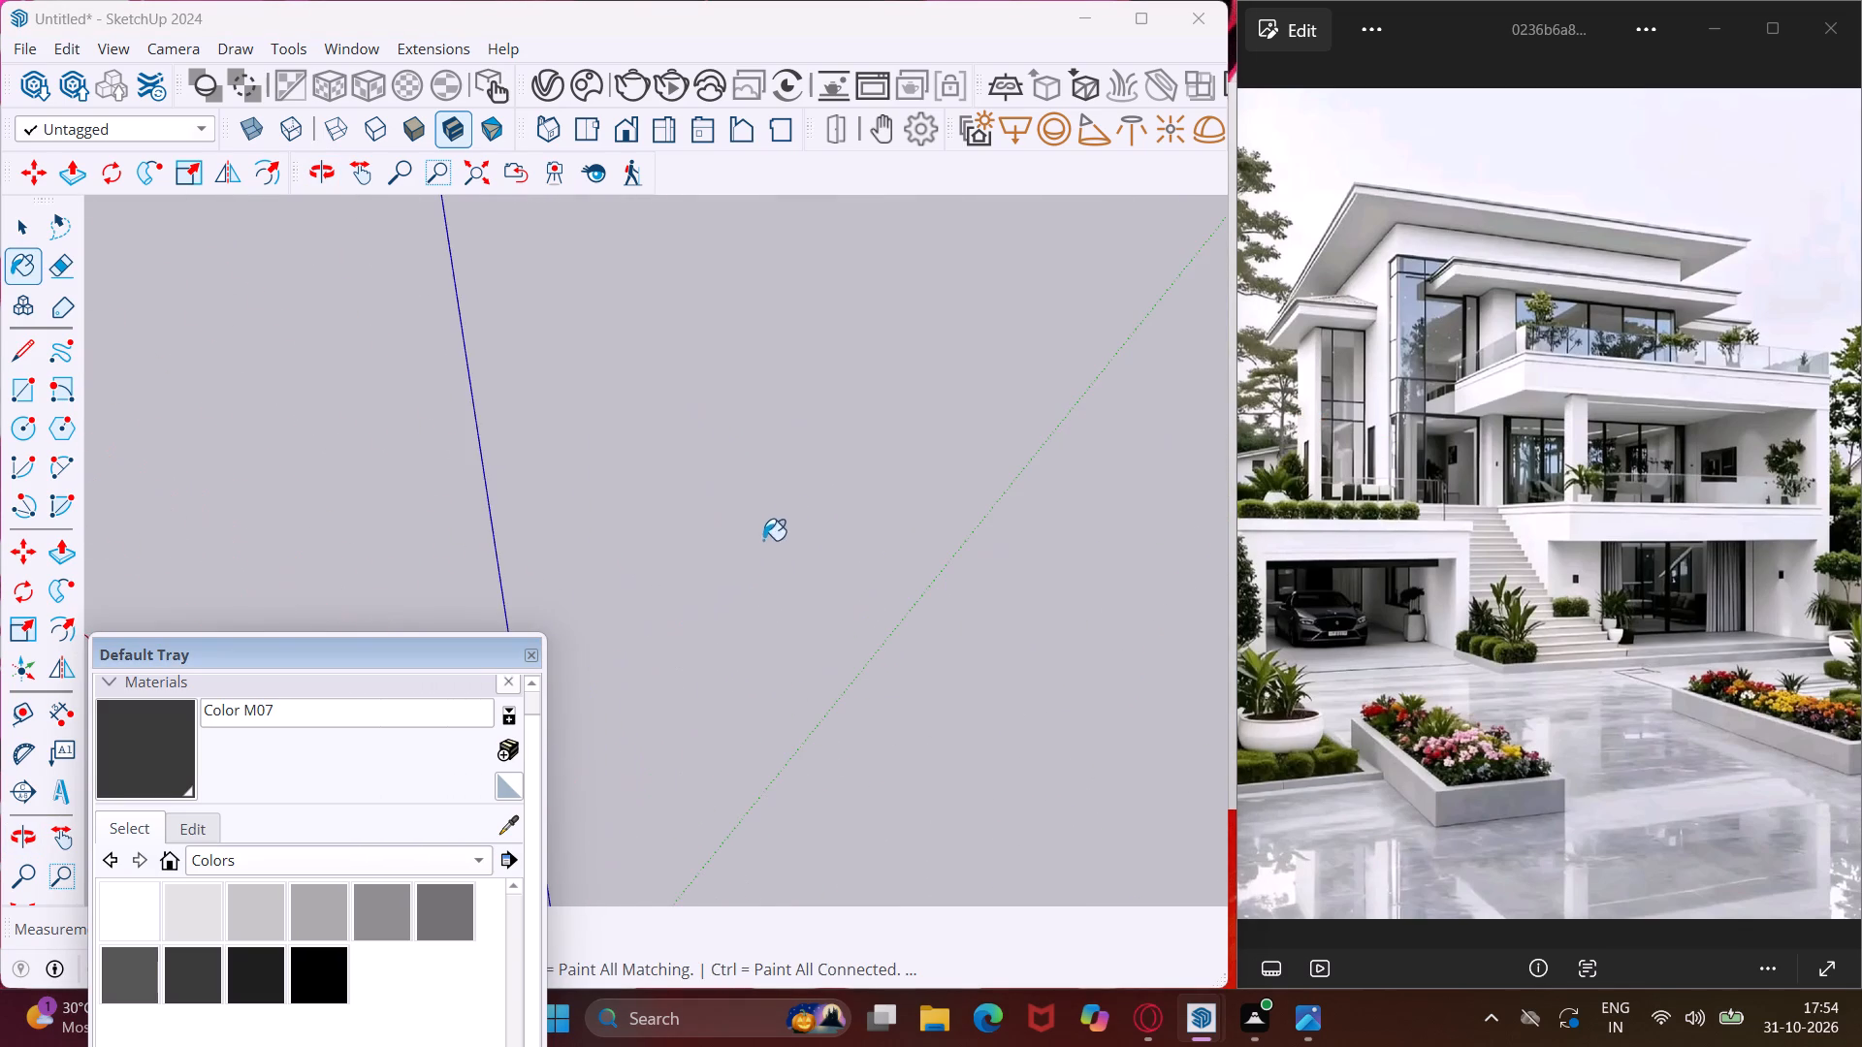
scroll(787, 516, down, 3)
scroll(854, 450, up, 10)
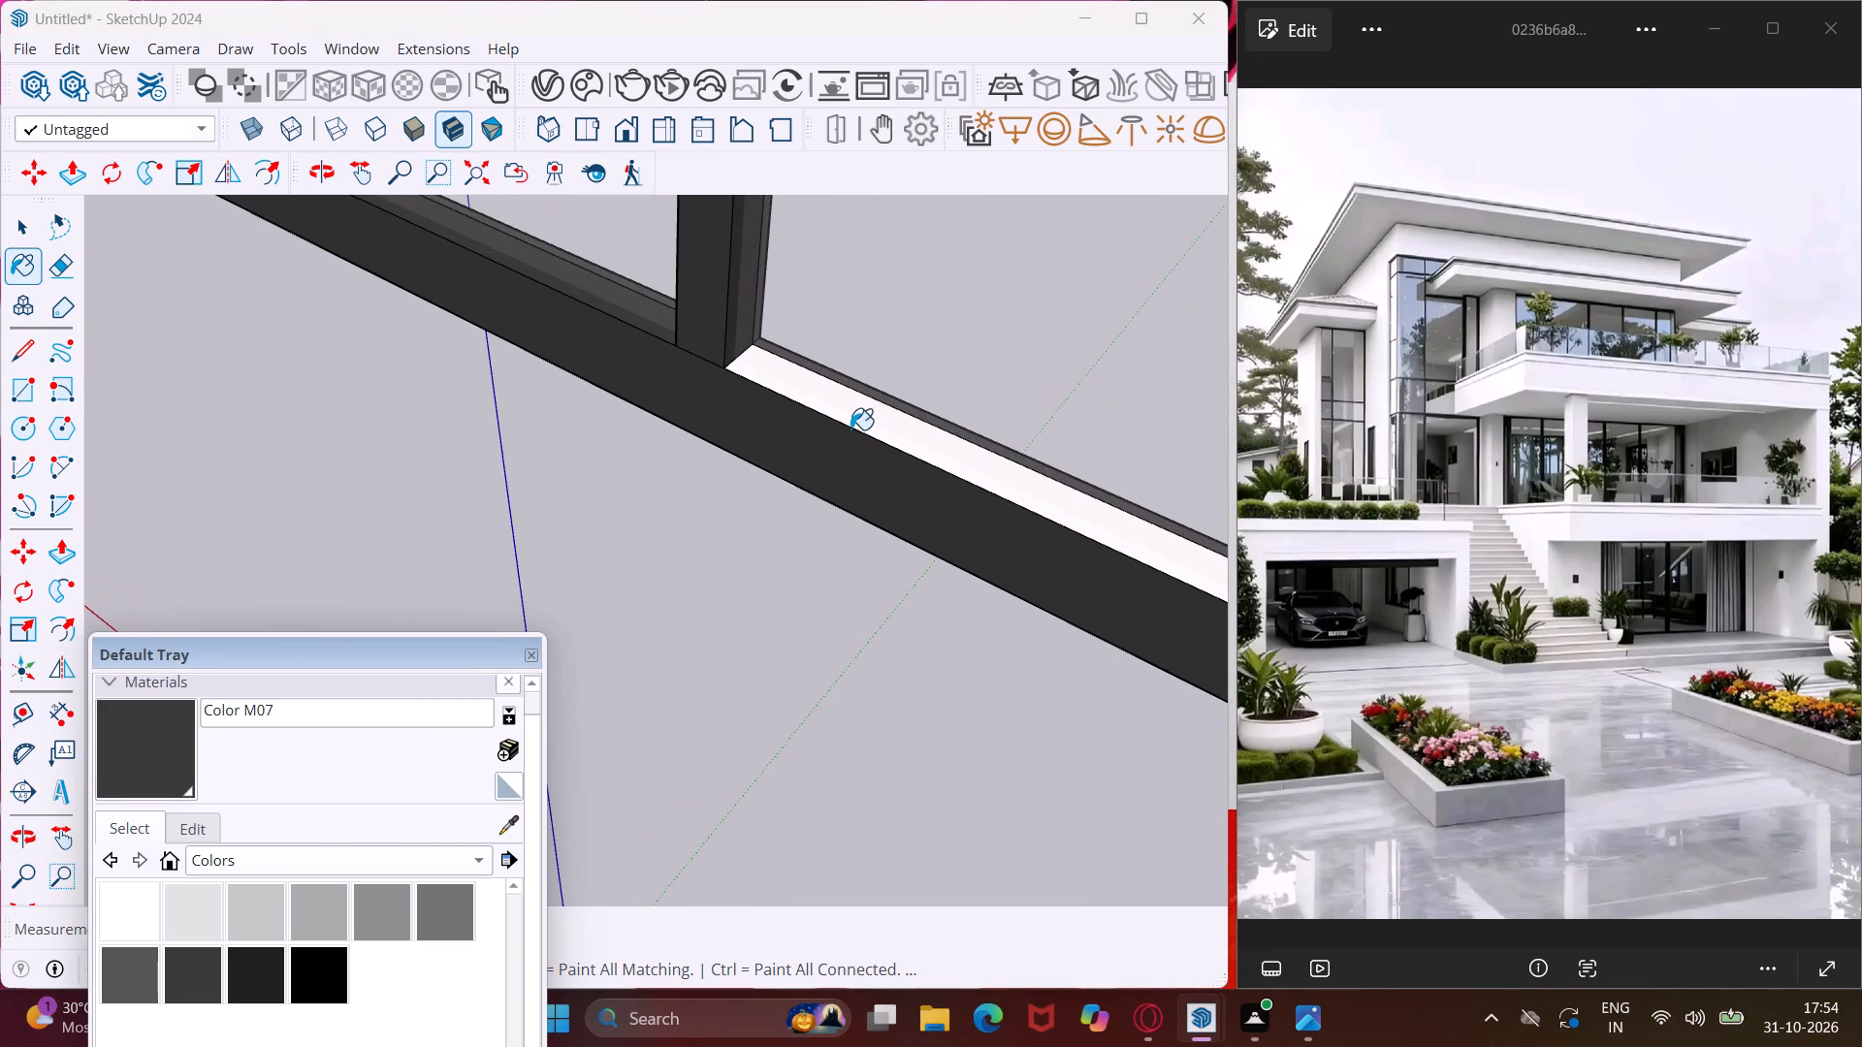
click(851, 426)
Paint both white pieces on top of the bottom rail of the tall window's narrow side section with Color M07.
scroll(819, 460, down, 5)
middle_drag(821, 499, 1065, 512)
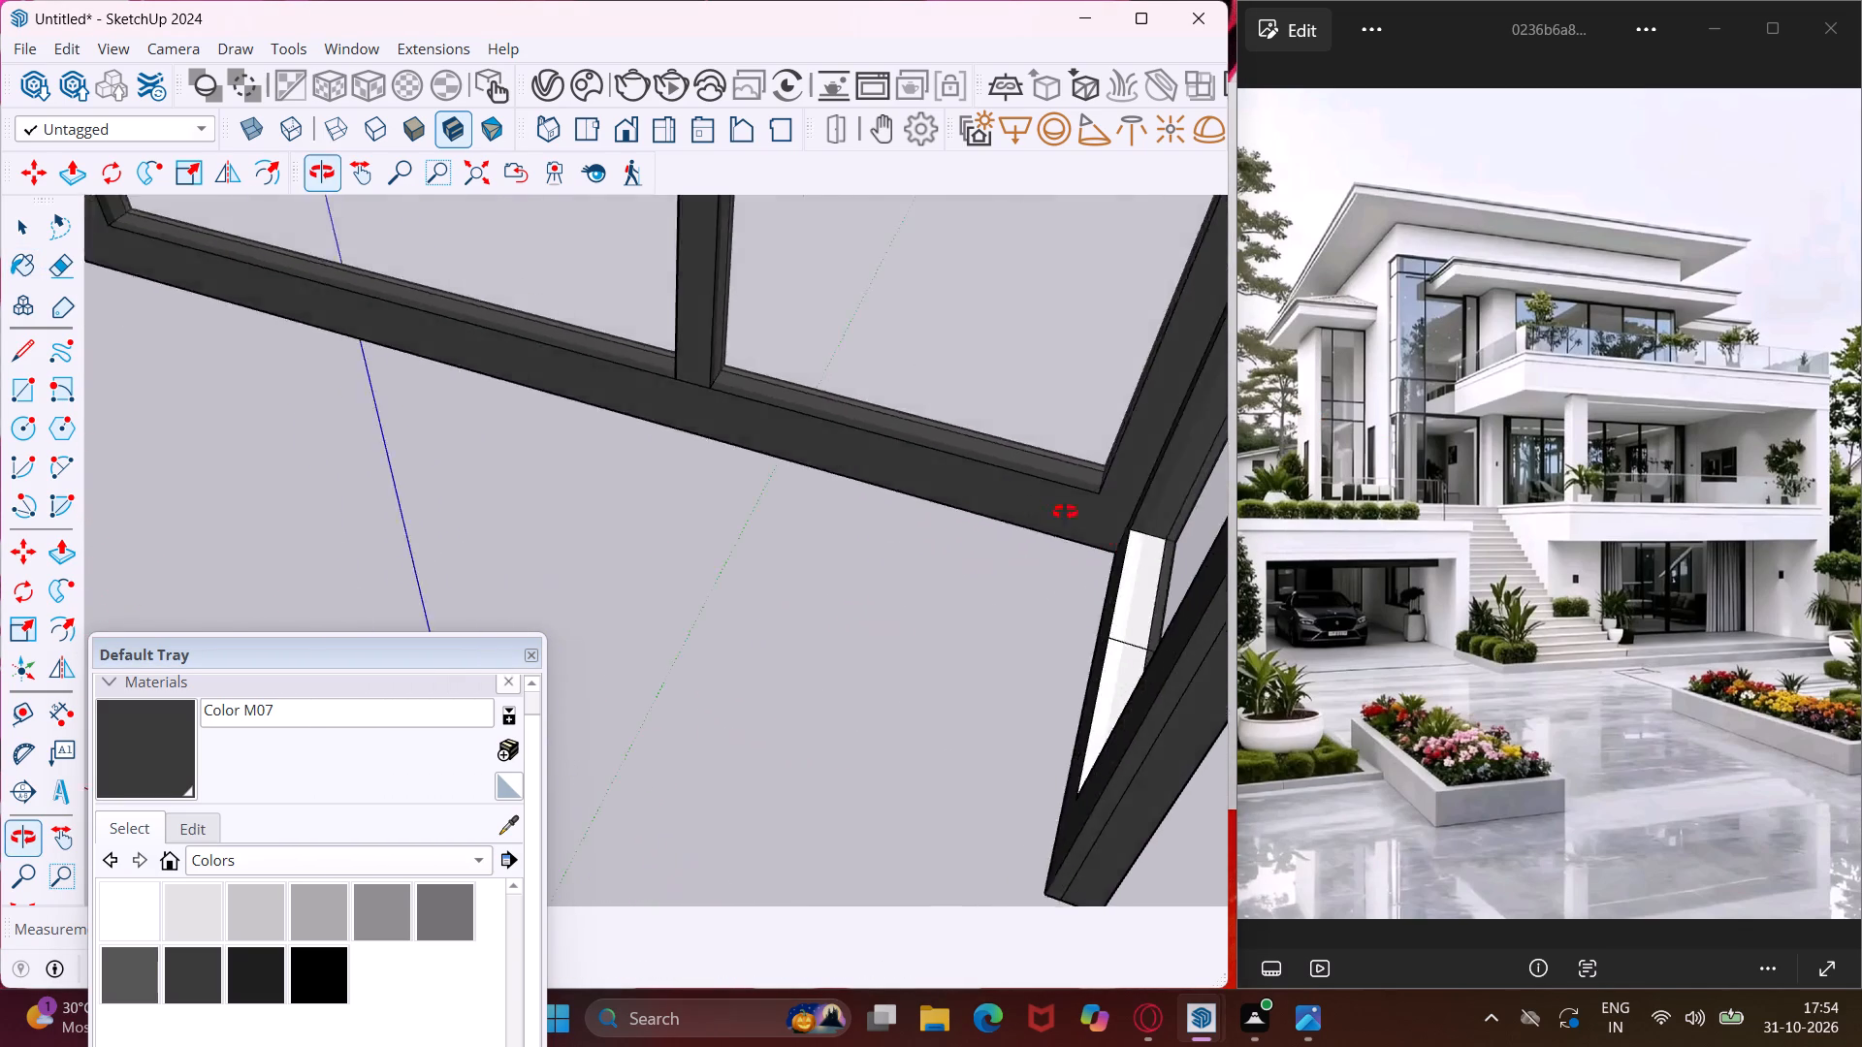
middle_drag(1065, 512, 1153, 512)
scroll(1153, 512, down, 1)
scroll(1127, 589, up, 7)
click(1125, 592)
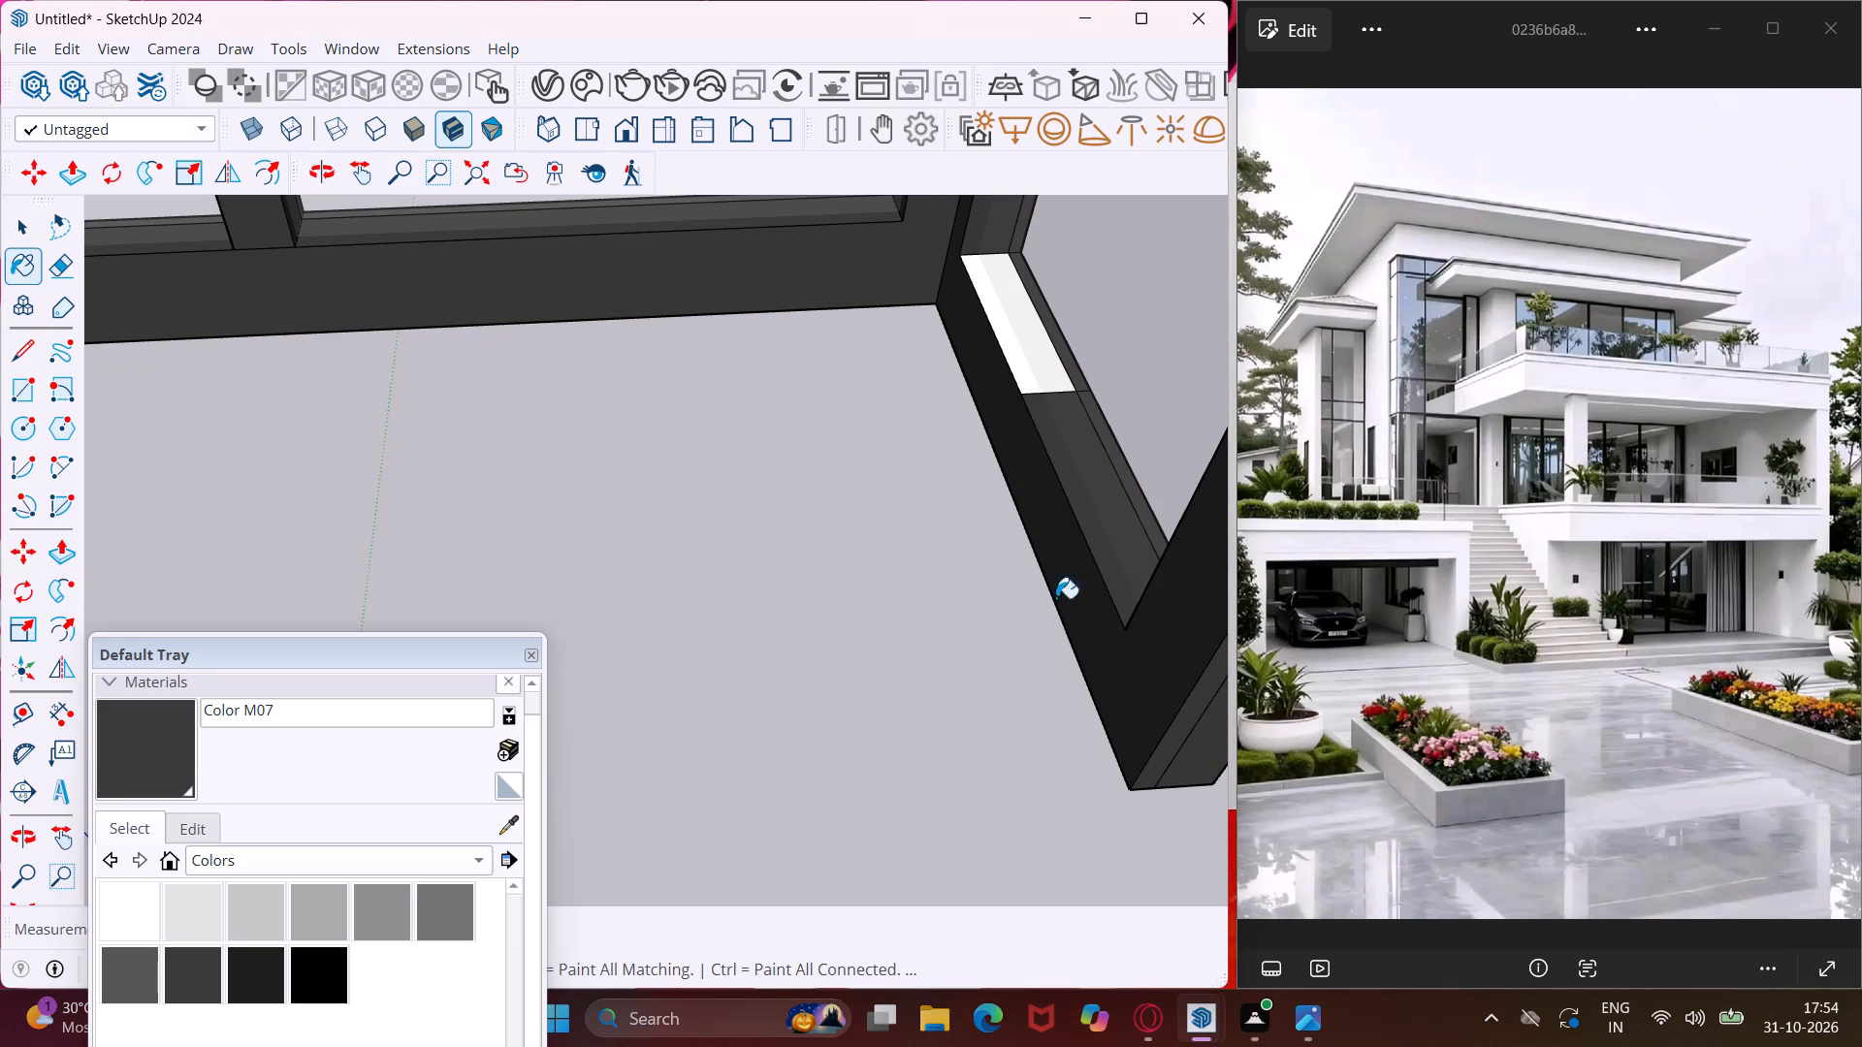
click(1020, 379)
Paint the wide light underside strips of the narrow side section's top rail with Color M07.
scroll(932, 515, down, 8)
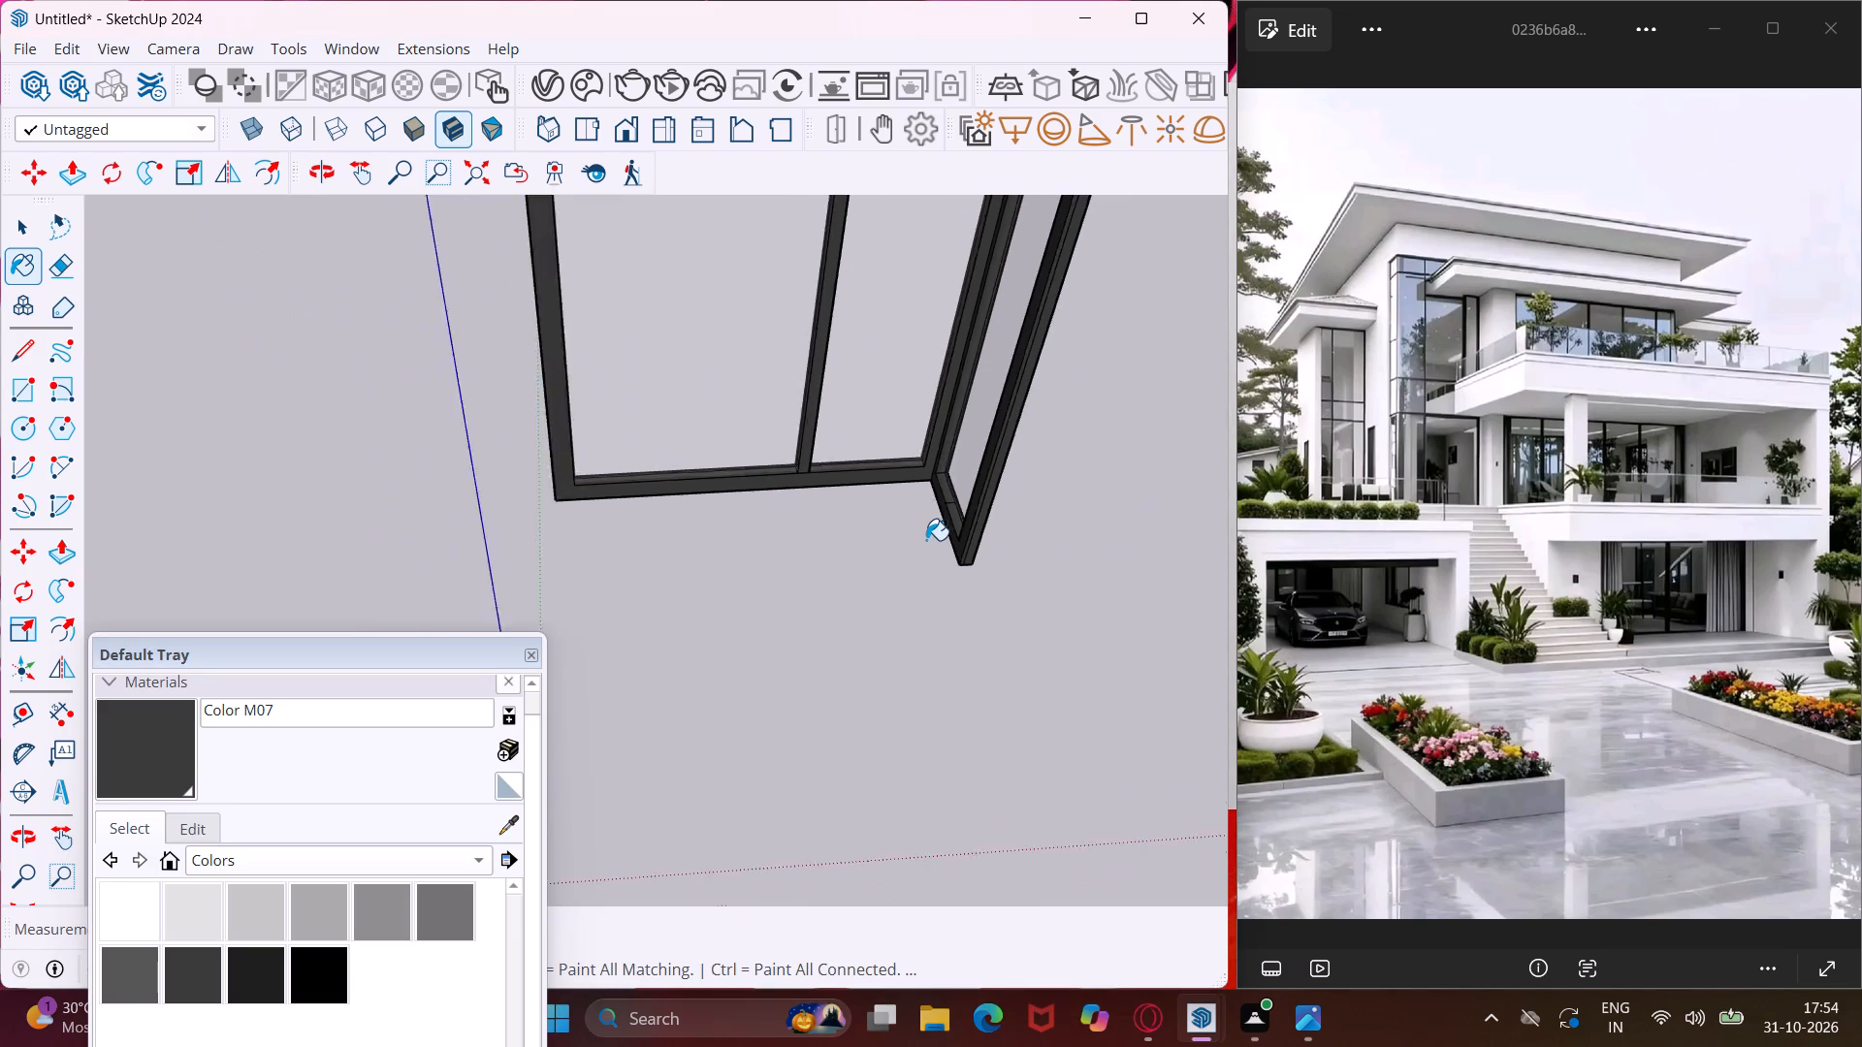
scroll(926, 540, down, 9)
middle_drag(926, 540, 967, 205)
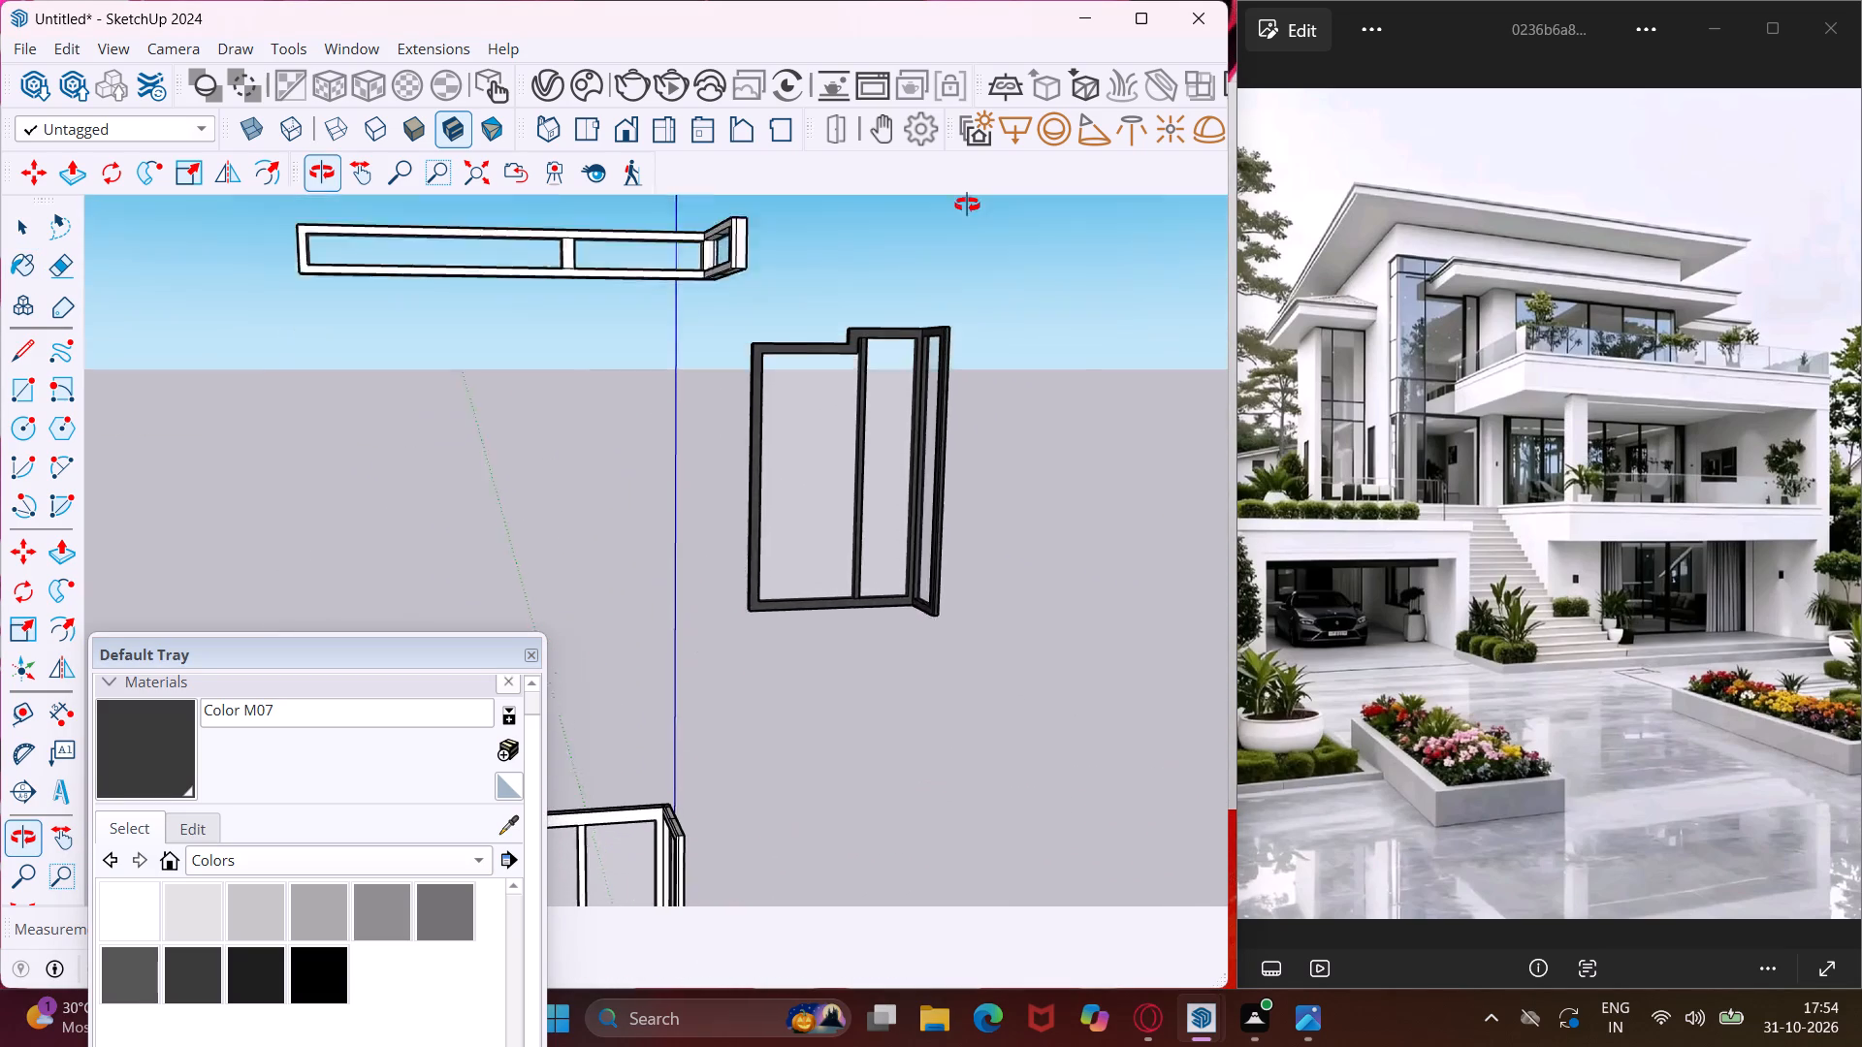
middle_drag(967, 205, 967, 202)
scroll(923, 357, up, 15)
middle_drag(923, 357, 915, 279)
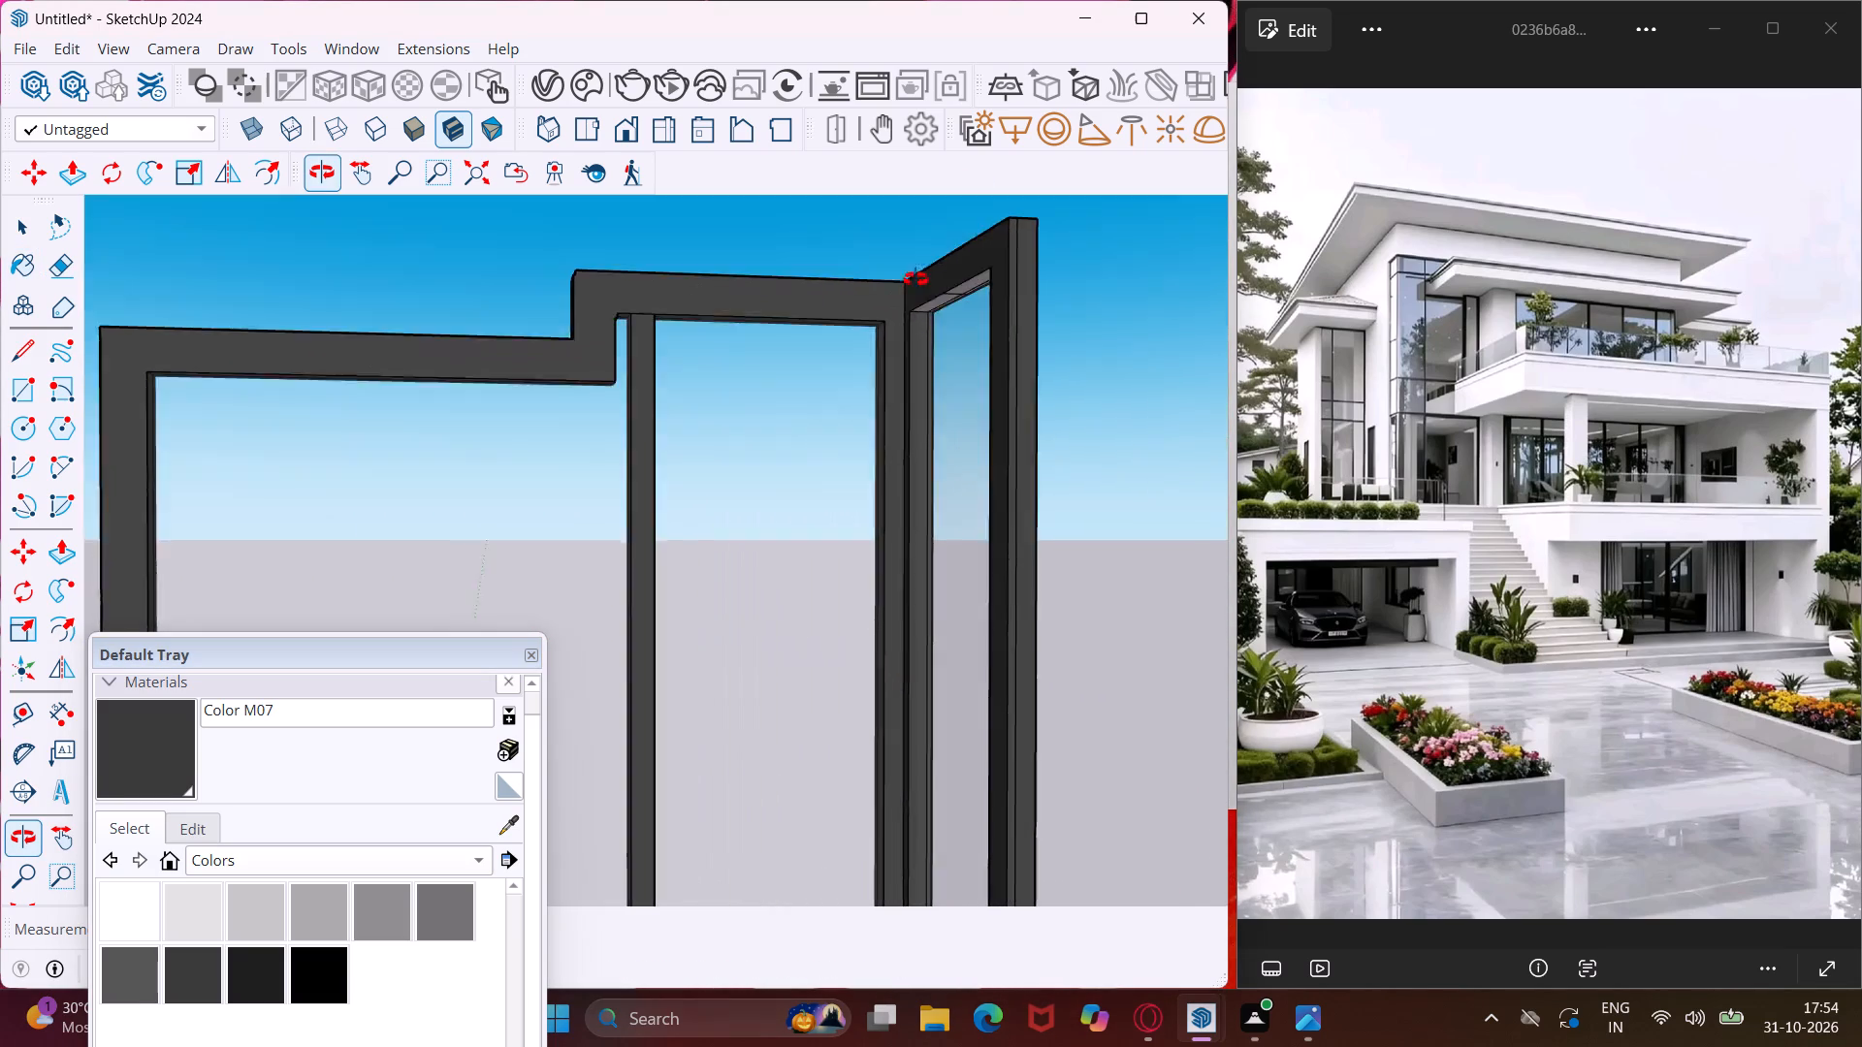
middle_drag(915, 279, 973, 135)
scroll(944, 290, up, 8)
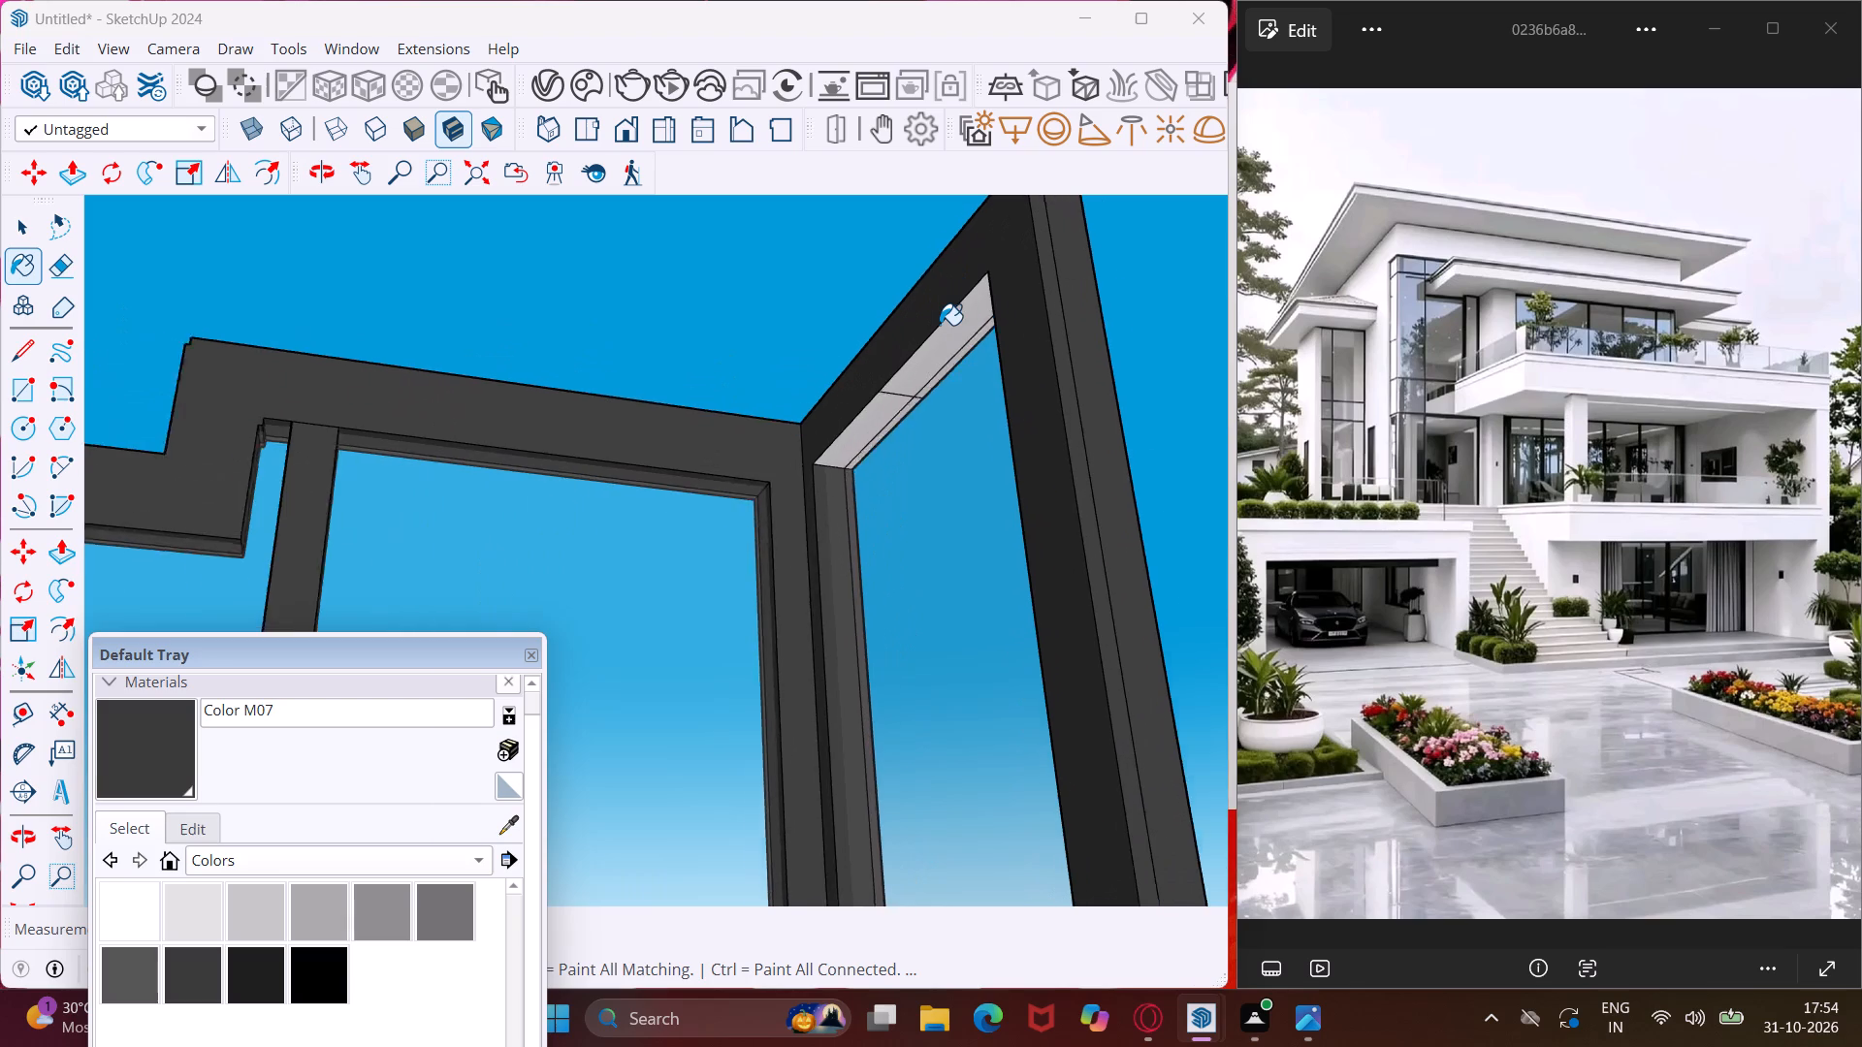
scroll(940, 325, up, 2)
click(940, 325)
click(978, 288)
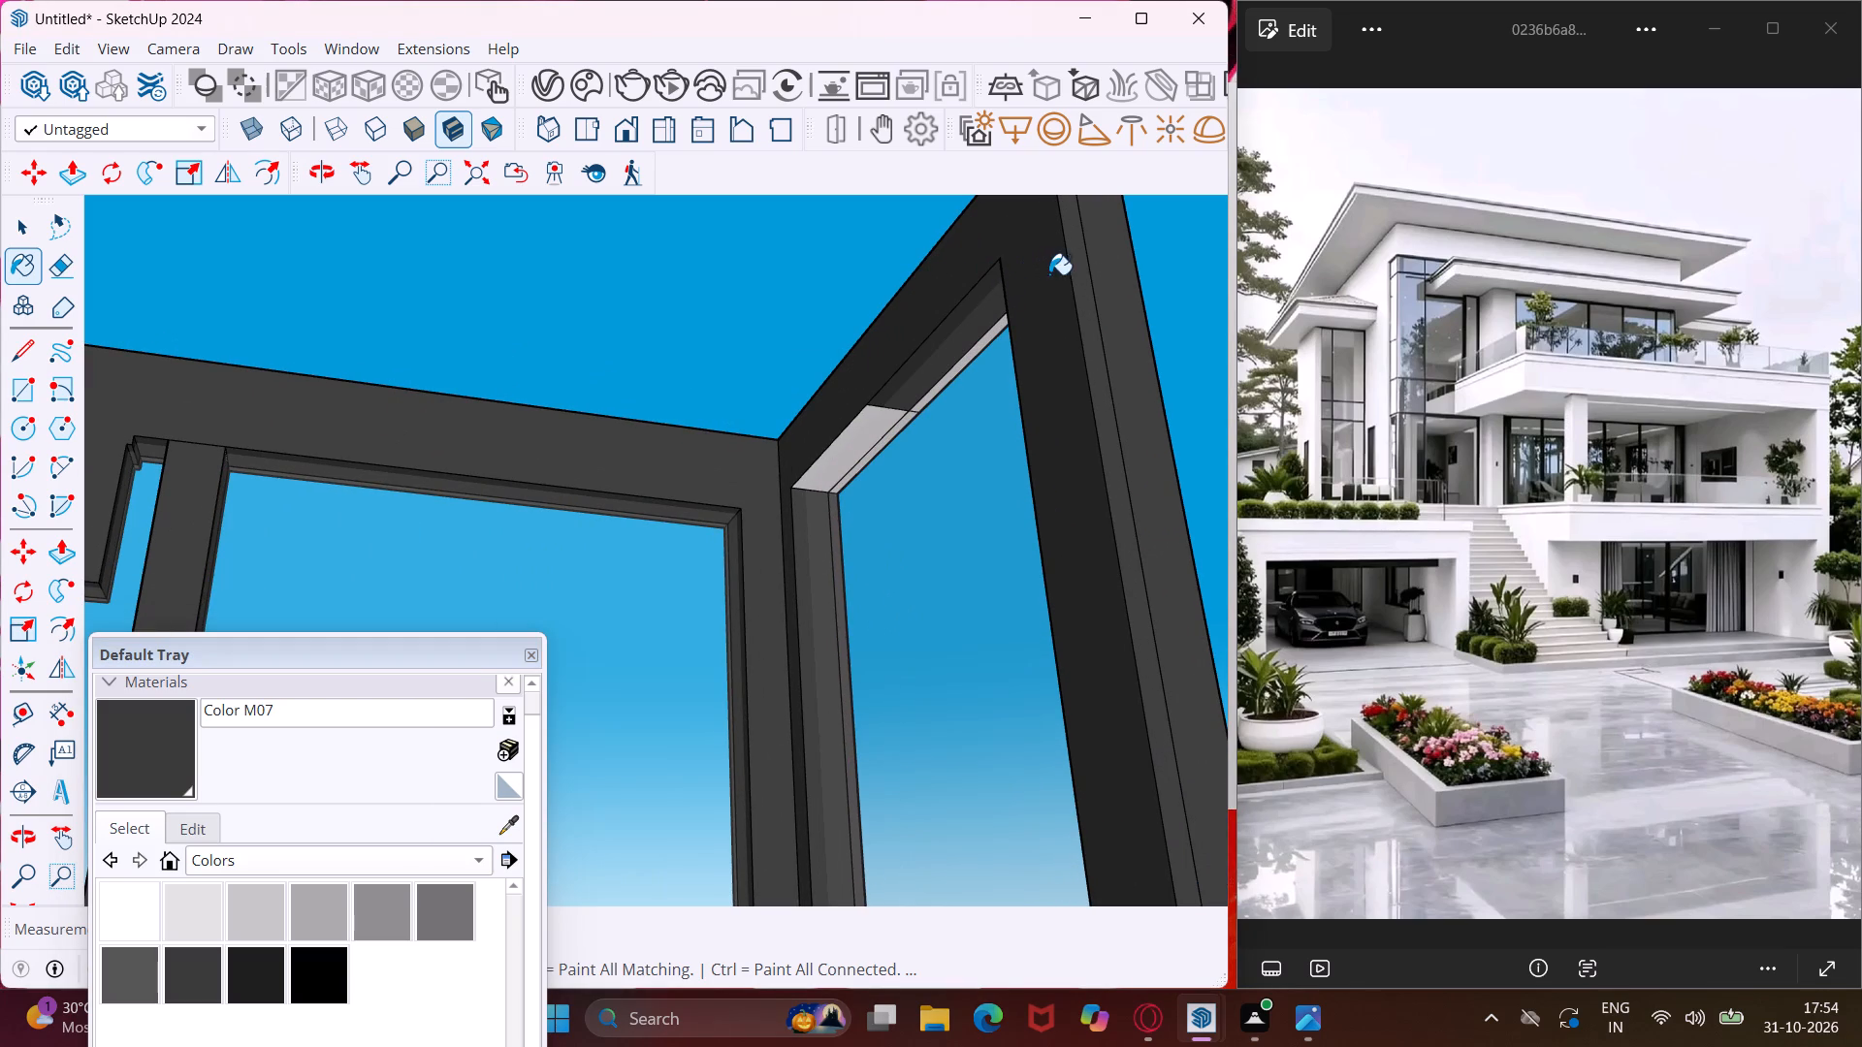
click(856, 425)
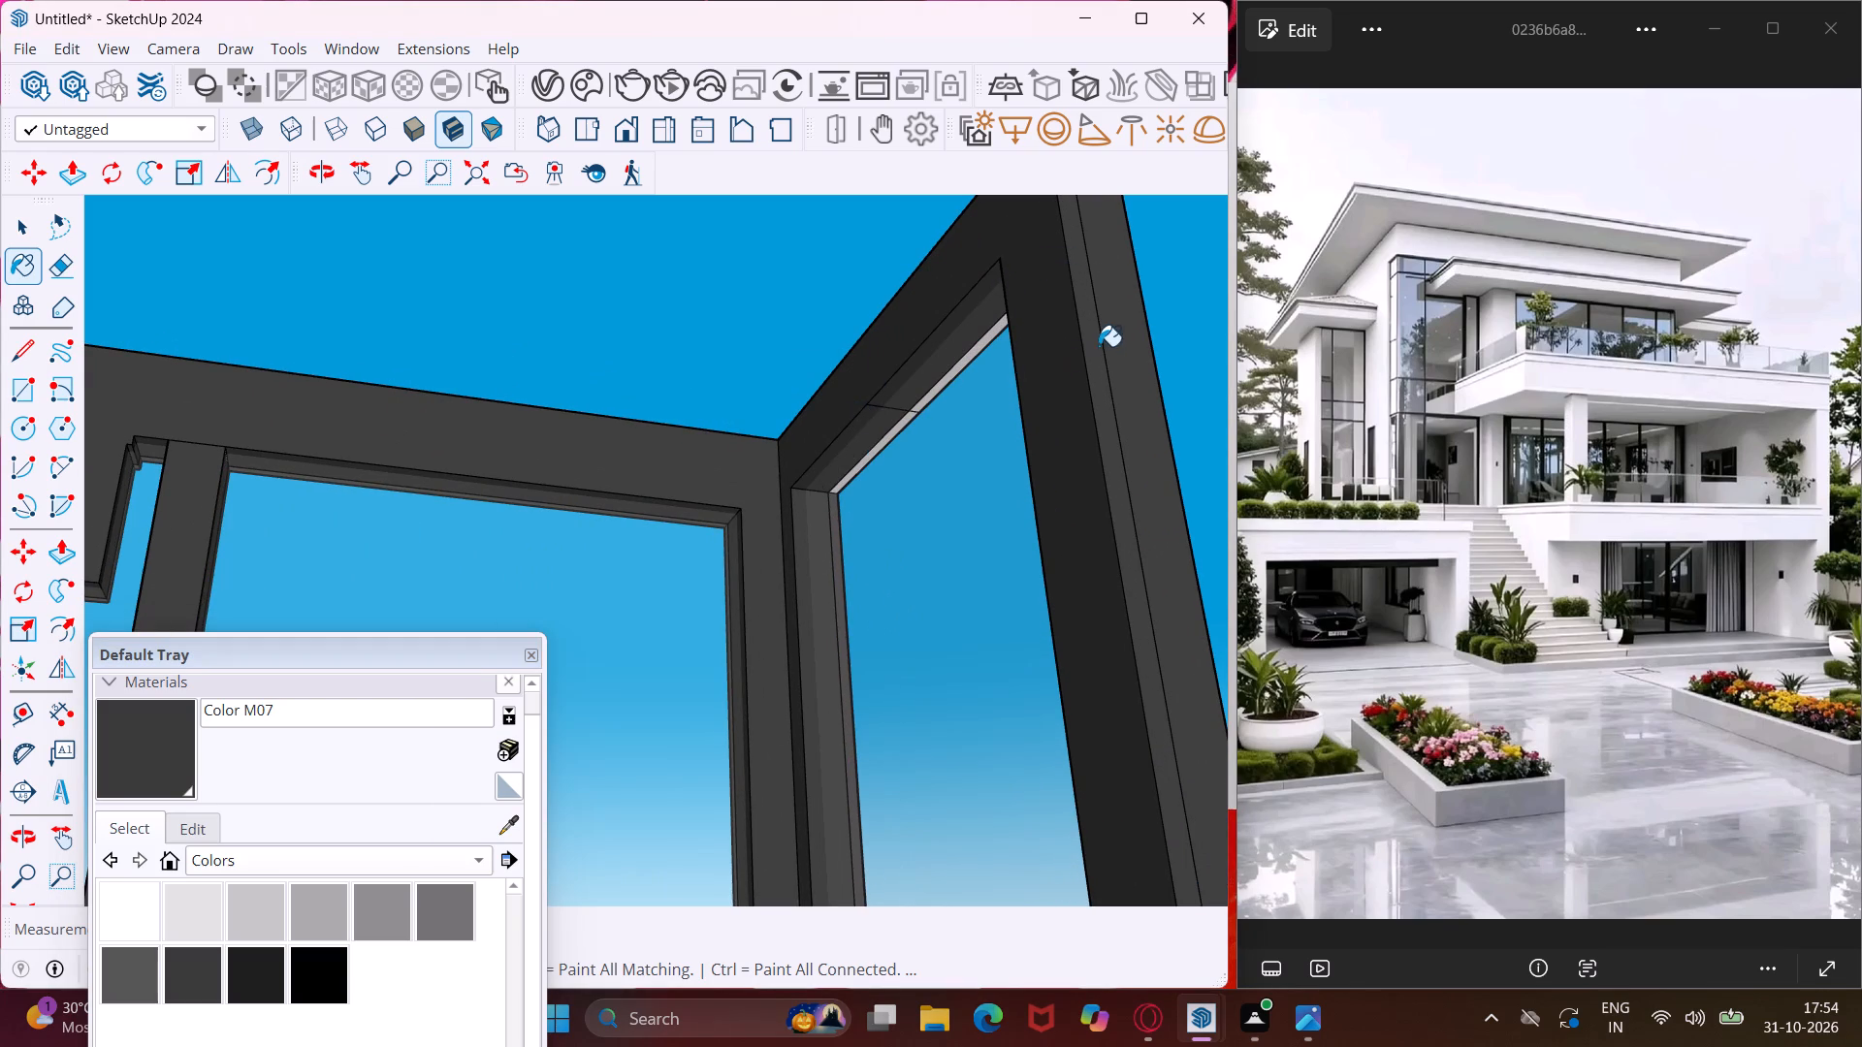
Paint the remaining thin light strips beneath the narrow side section's top rail with Color M07.
middle_drag(1104, 342, 739, 477)
scroll(738, 391, up, 7)
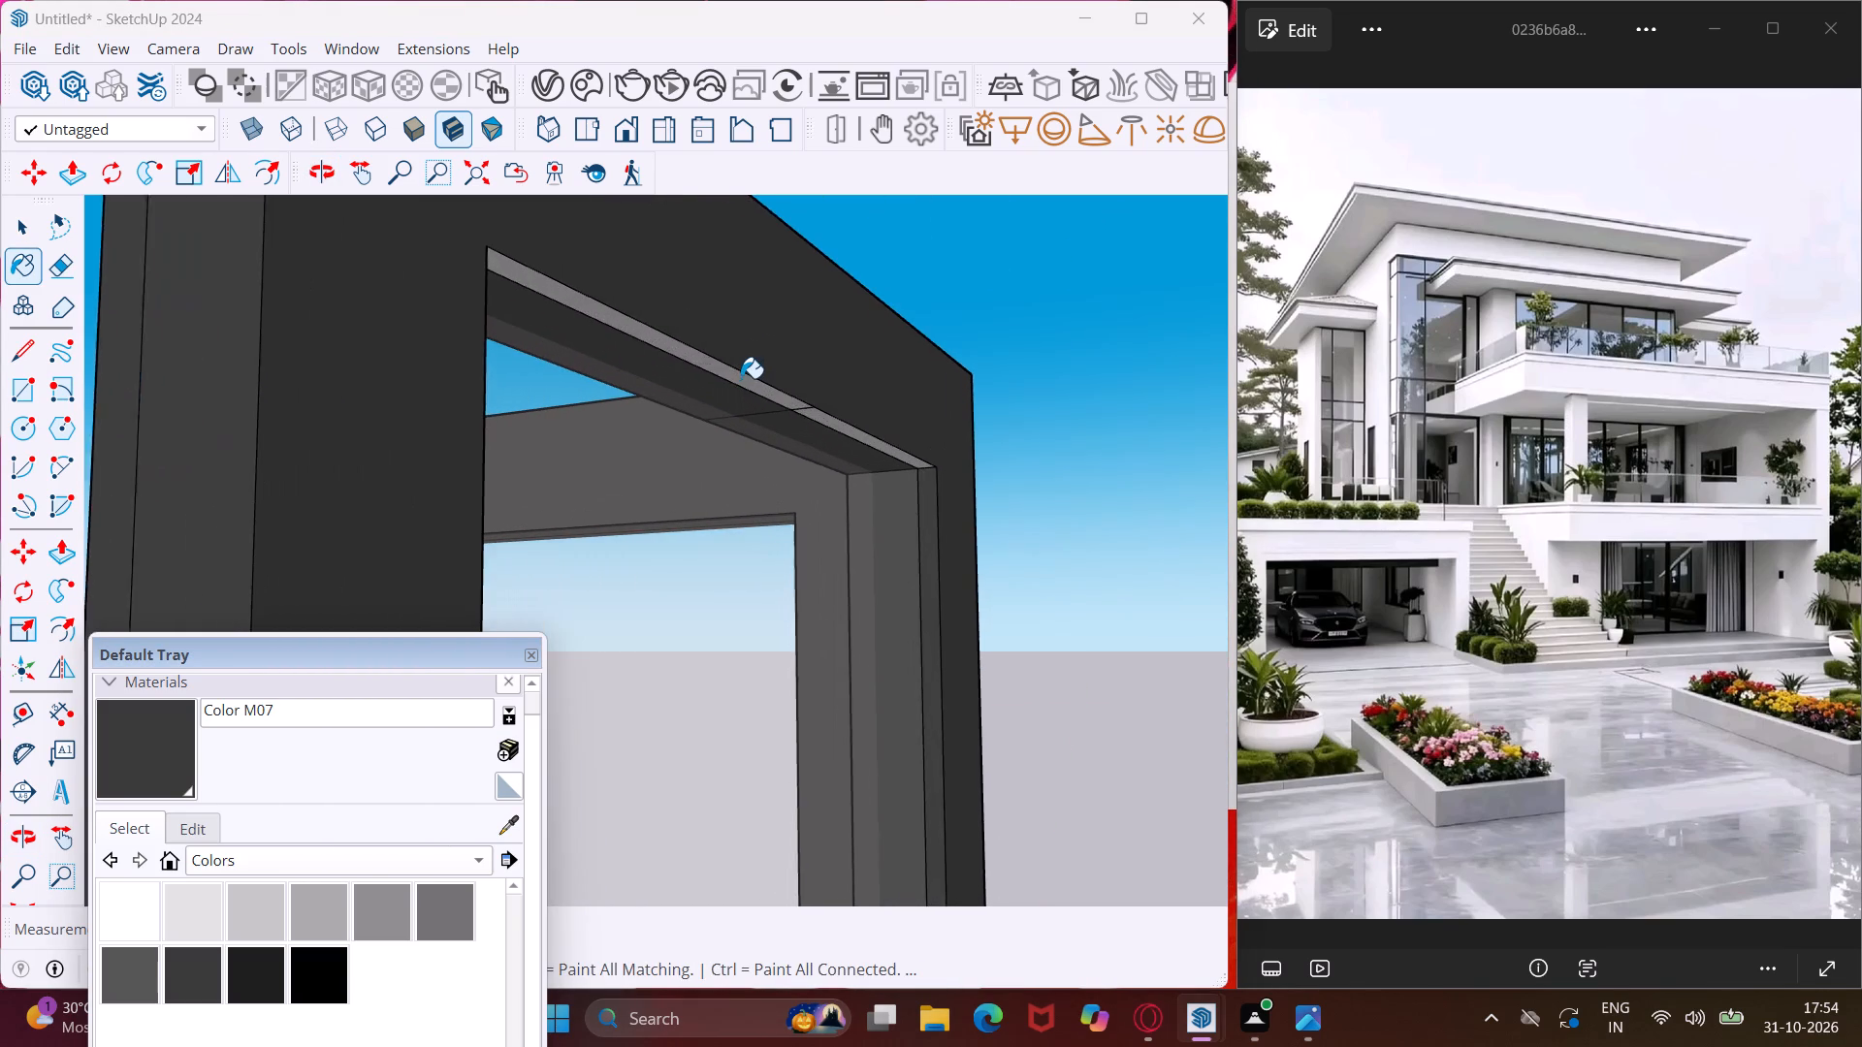
click(741, 378)
click(822, 420)
Paint the end post faces and the outer frame face of the low horizontal window's short return with Color M07.
scroll(851, 365, down, 2)
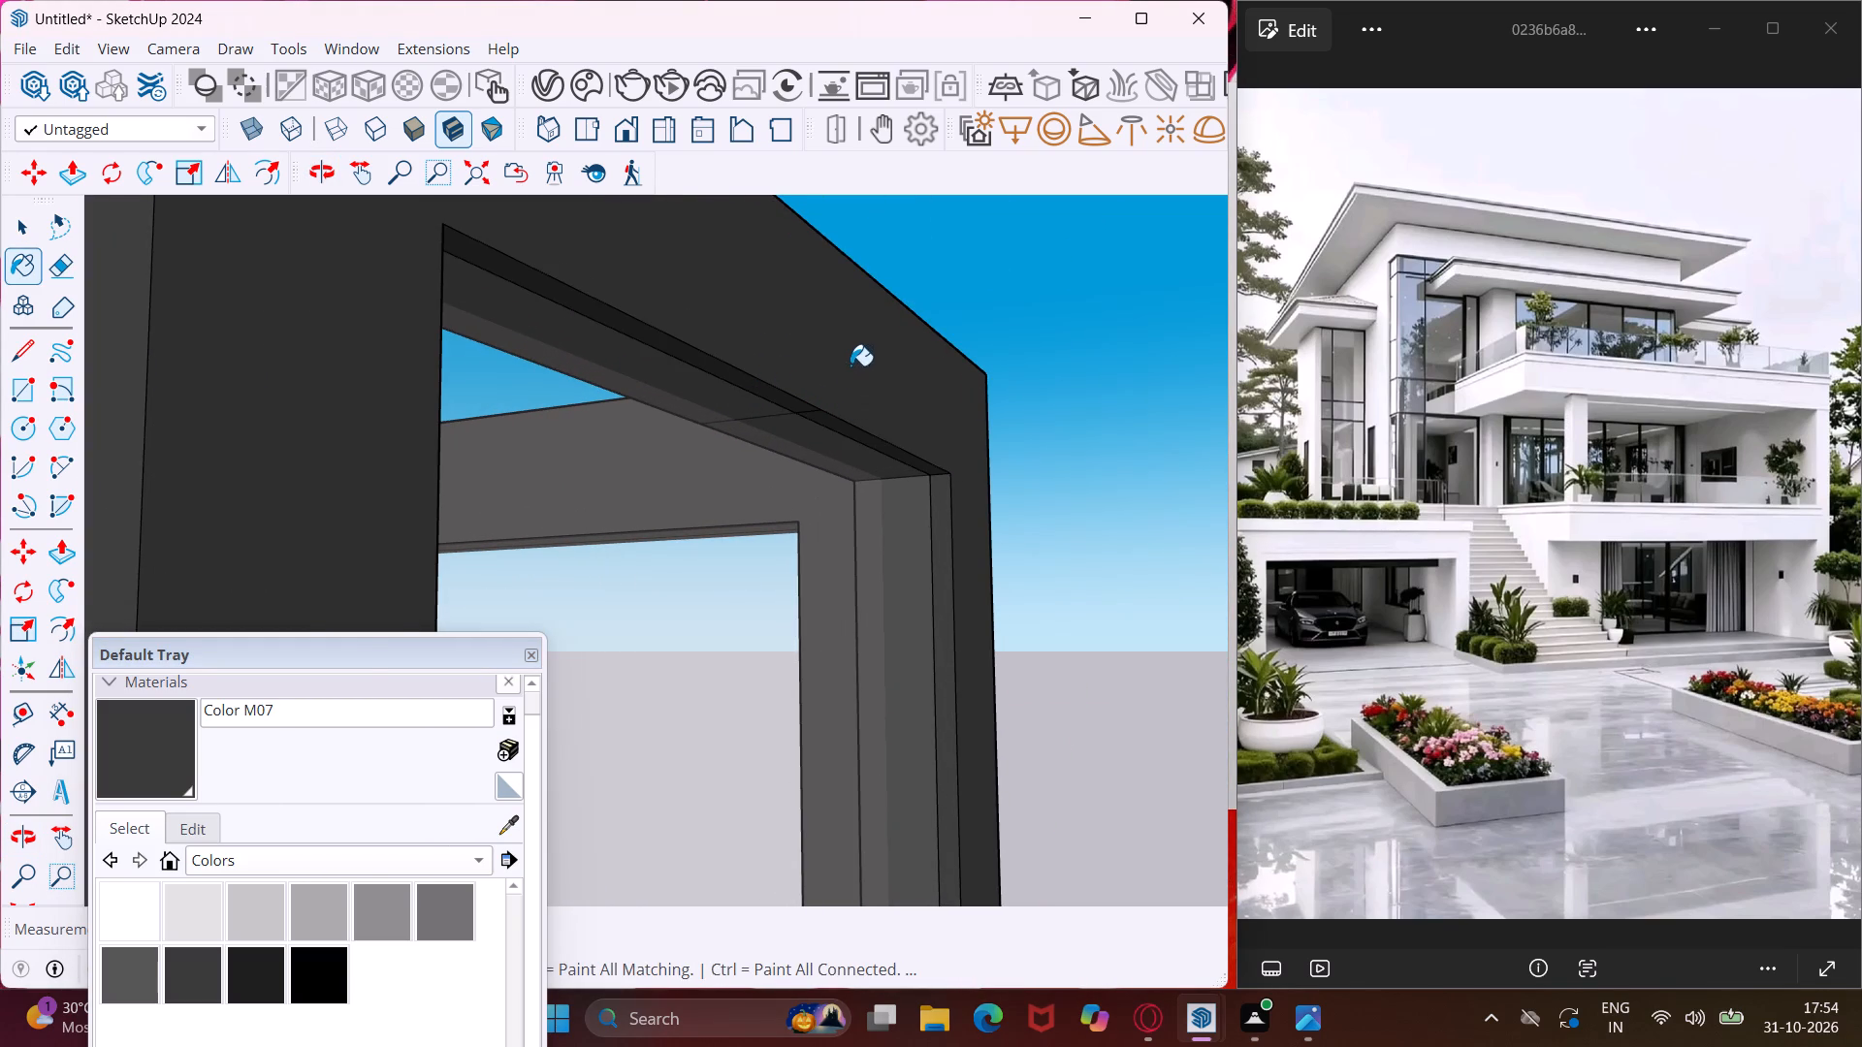
scroll(851, 365, down, 18)
scroll(822, 361, down, 14)
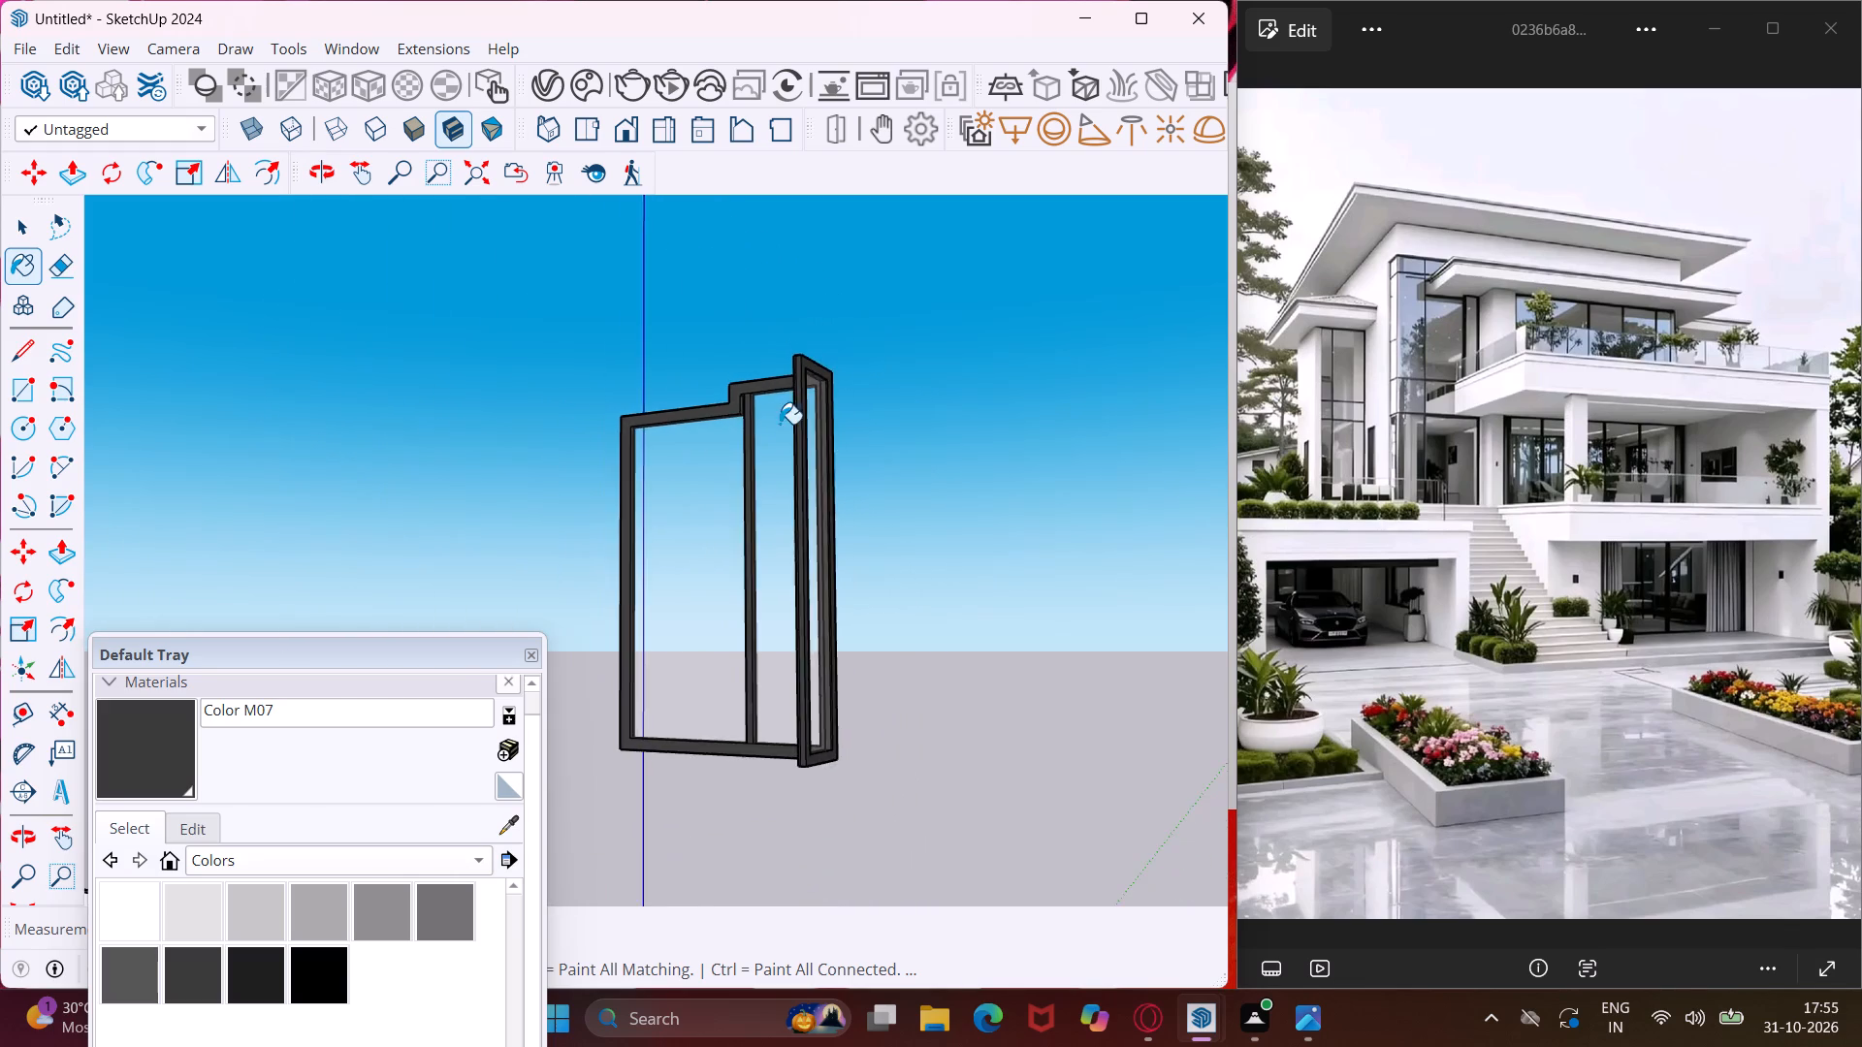
scroll(771, 429, down, 7)
scroll(657, 532, down, 6)
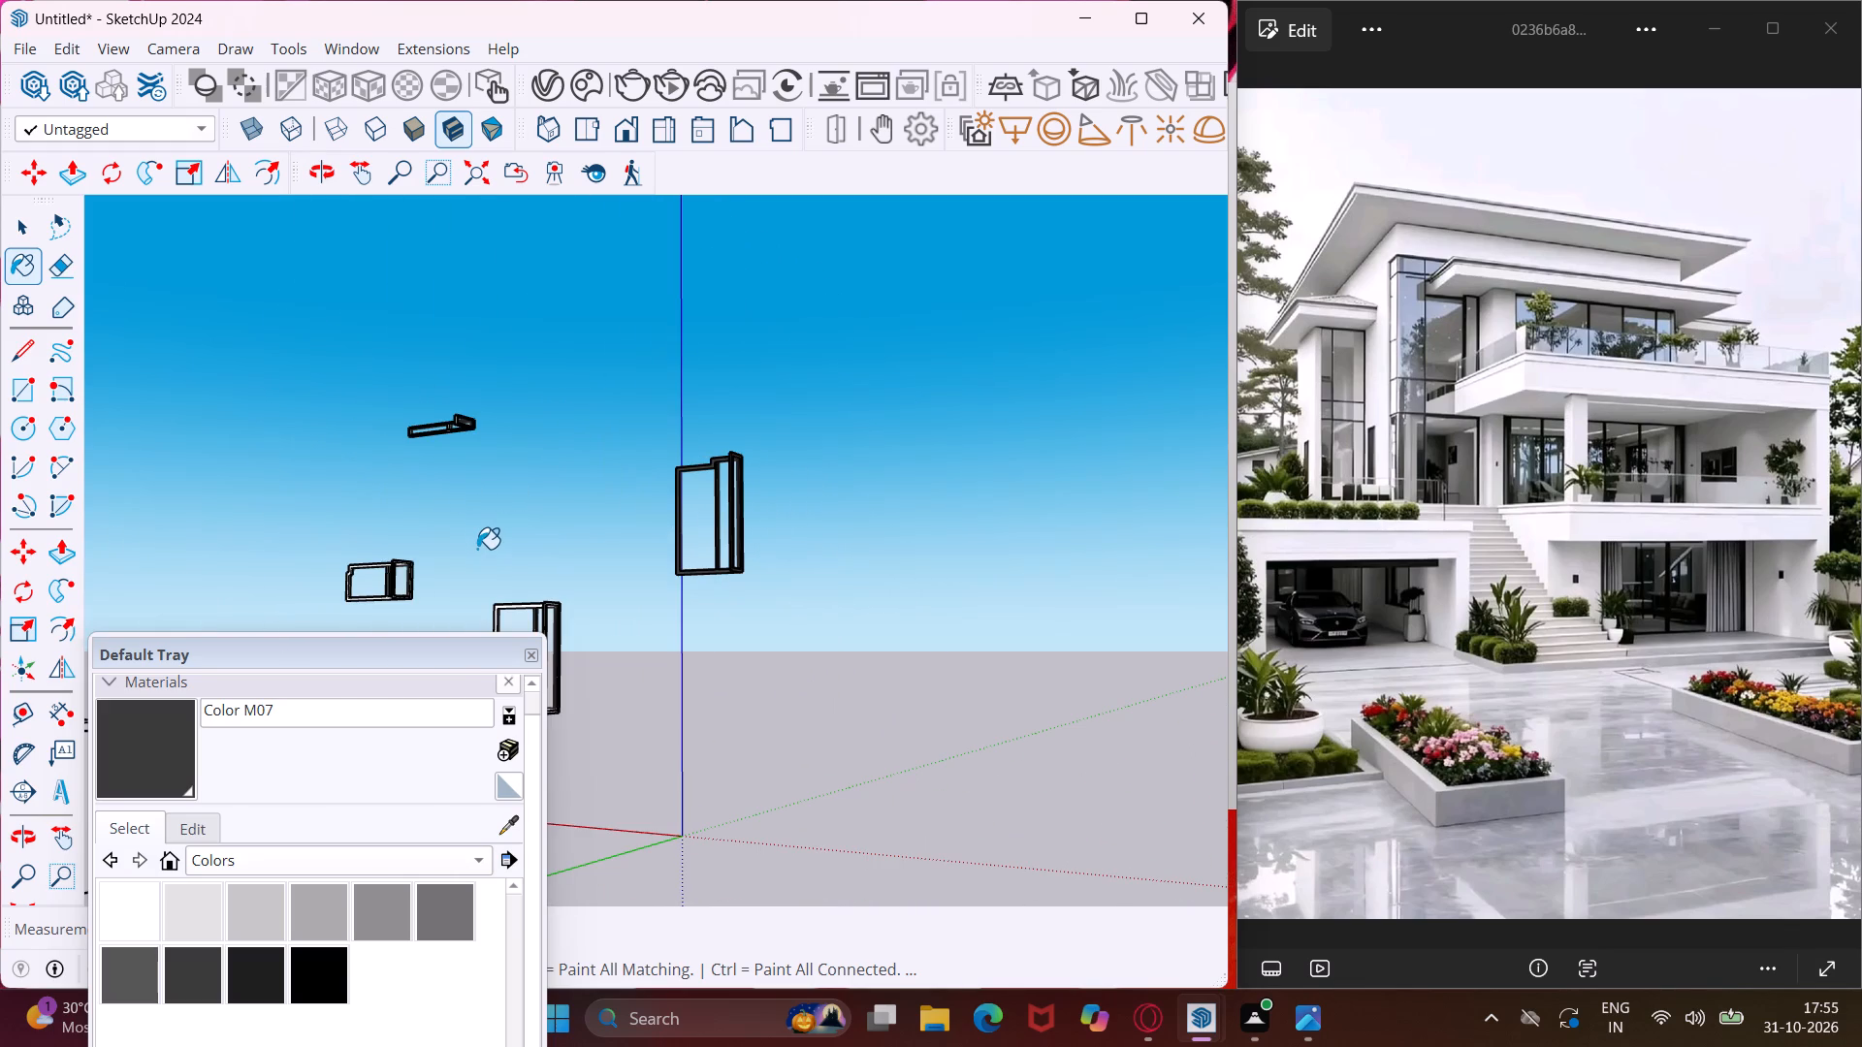
scroll(442, 428, up, 9)
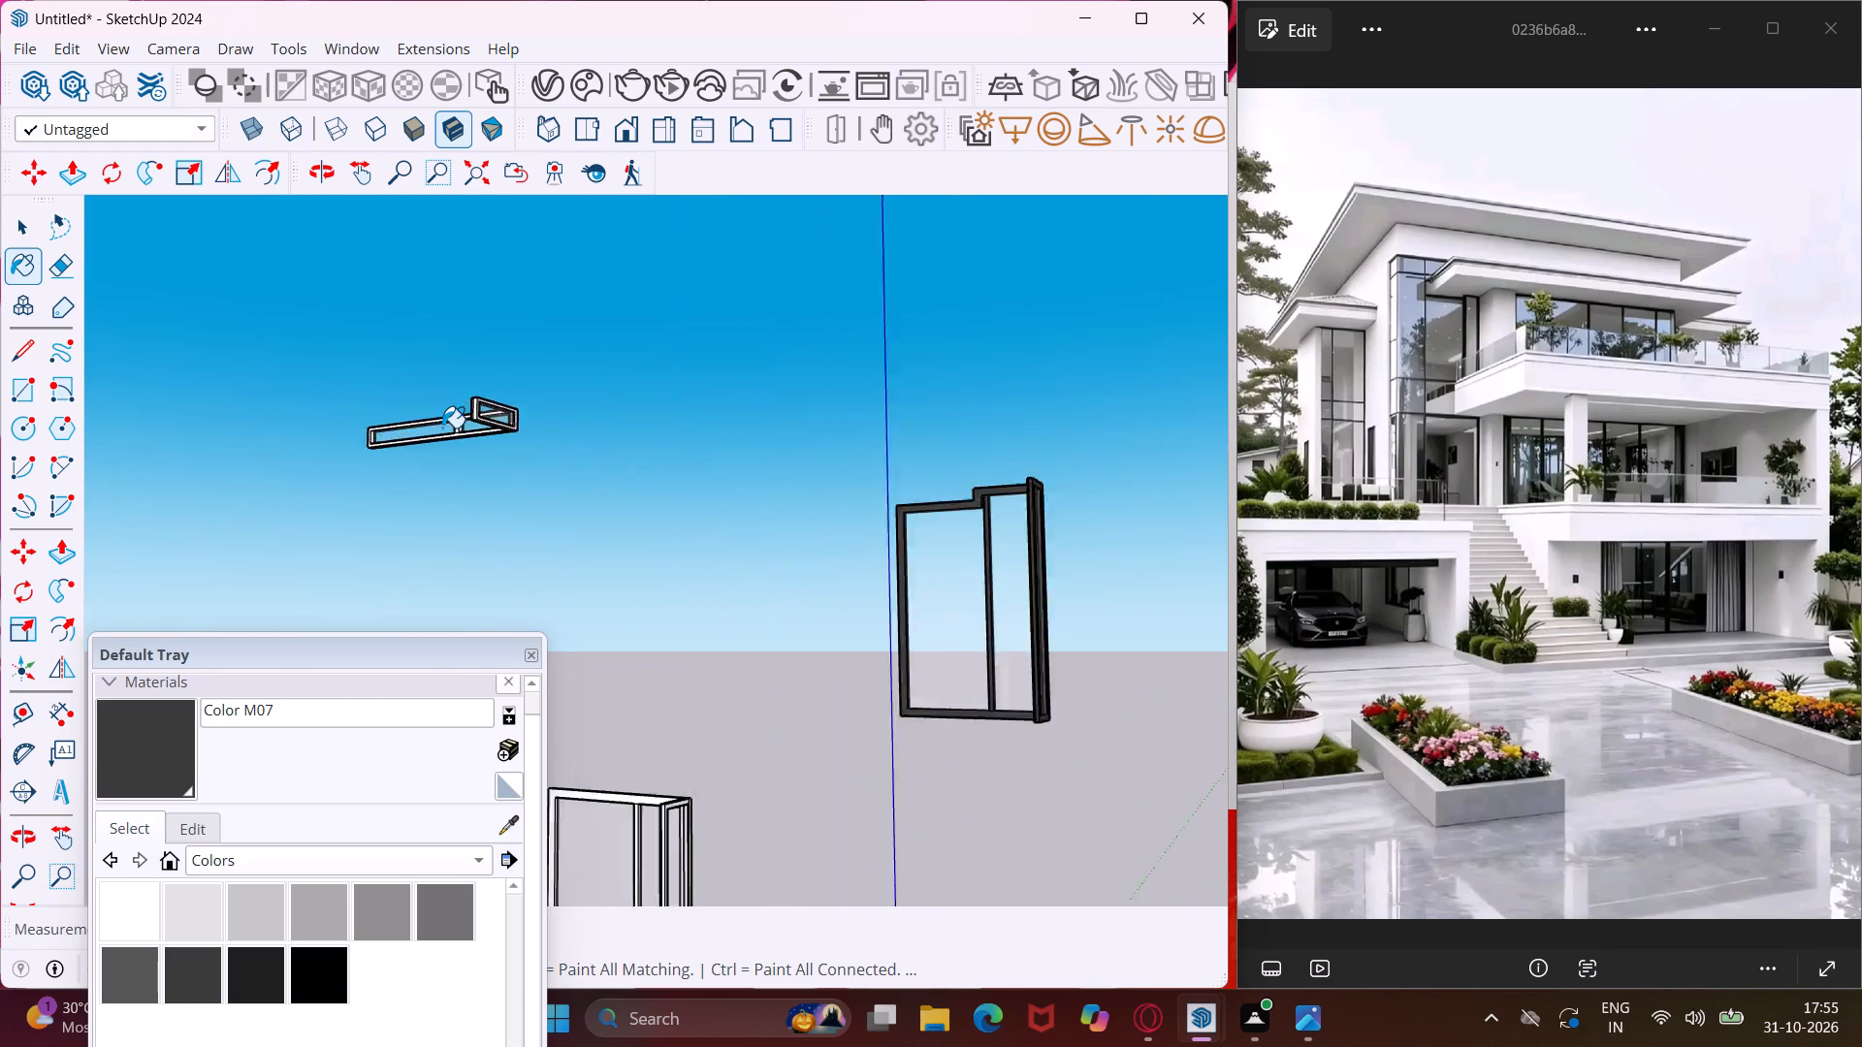
scroll(442, 428, up, 19)
click(534, 365)
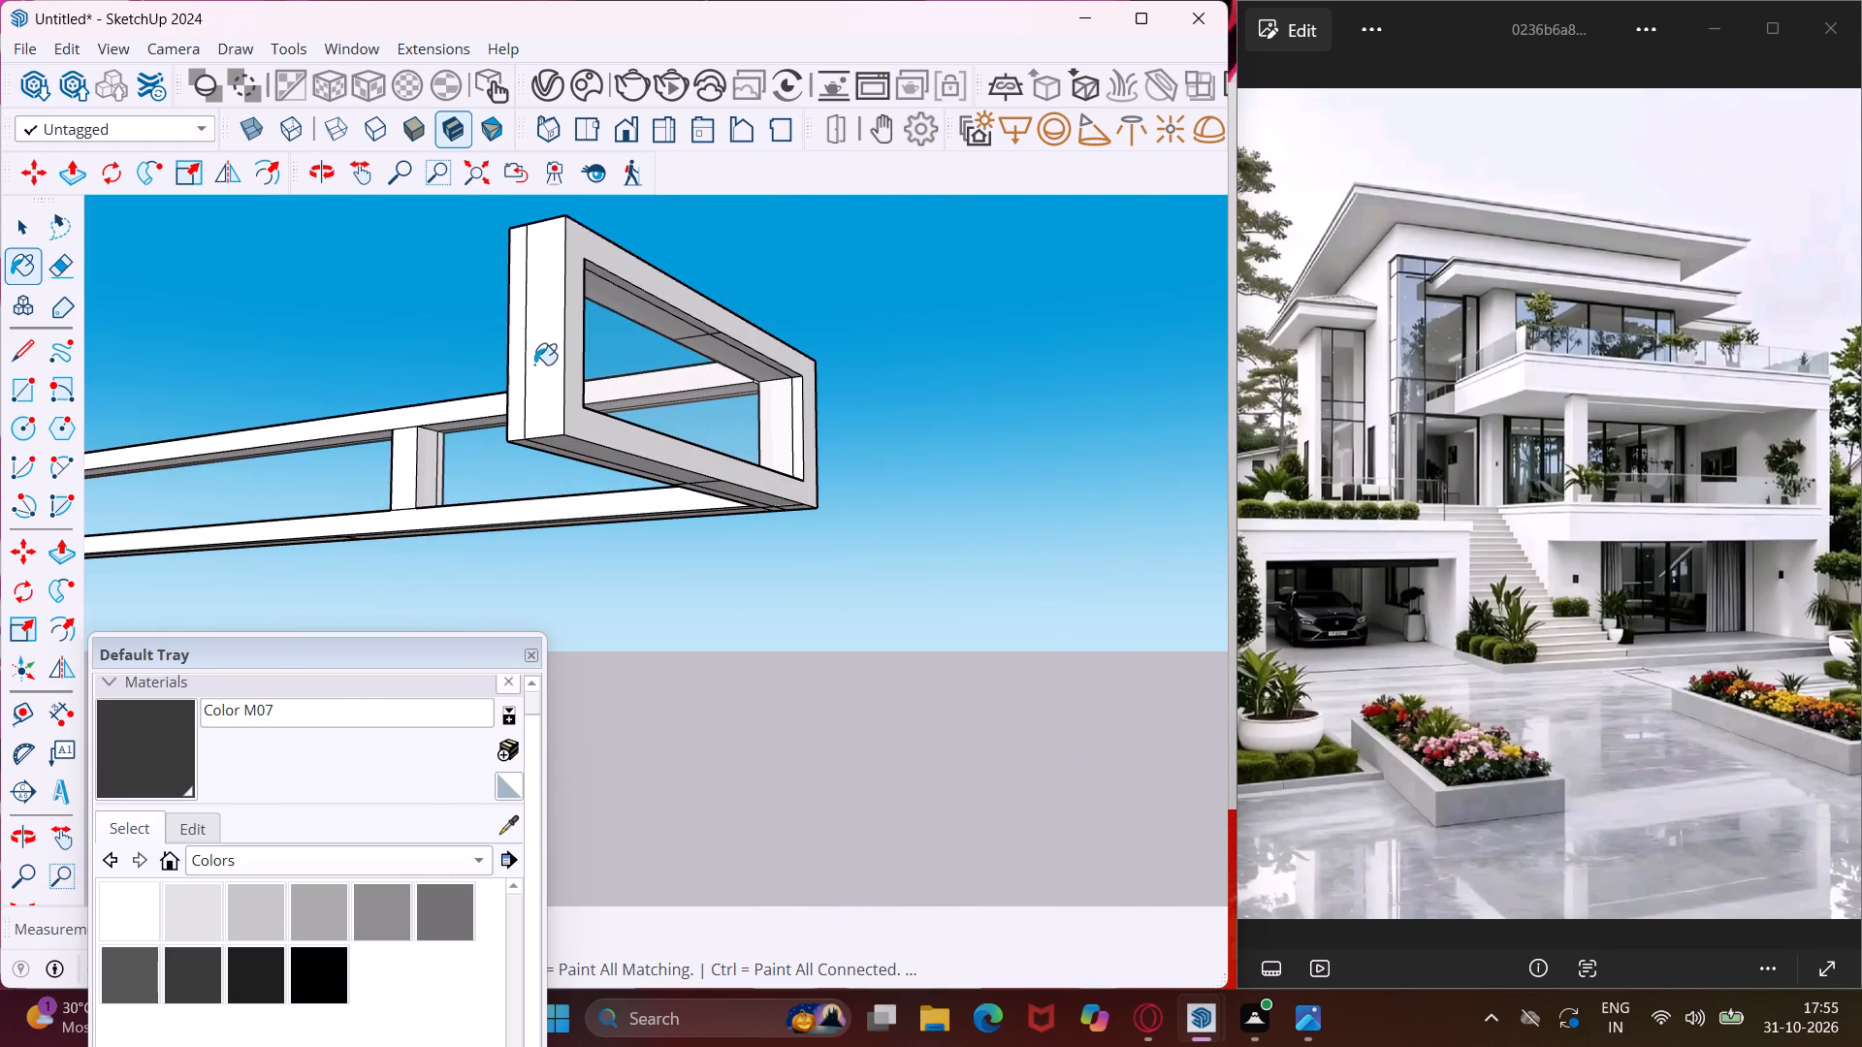
click(520, 355)
click(579, 360)
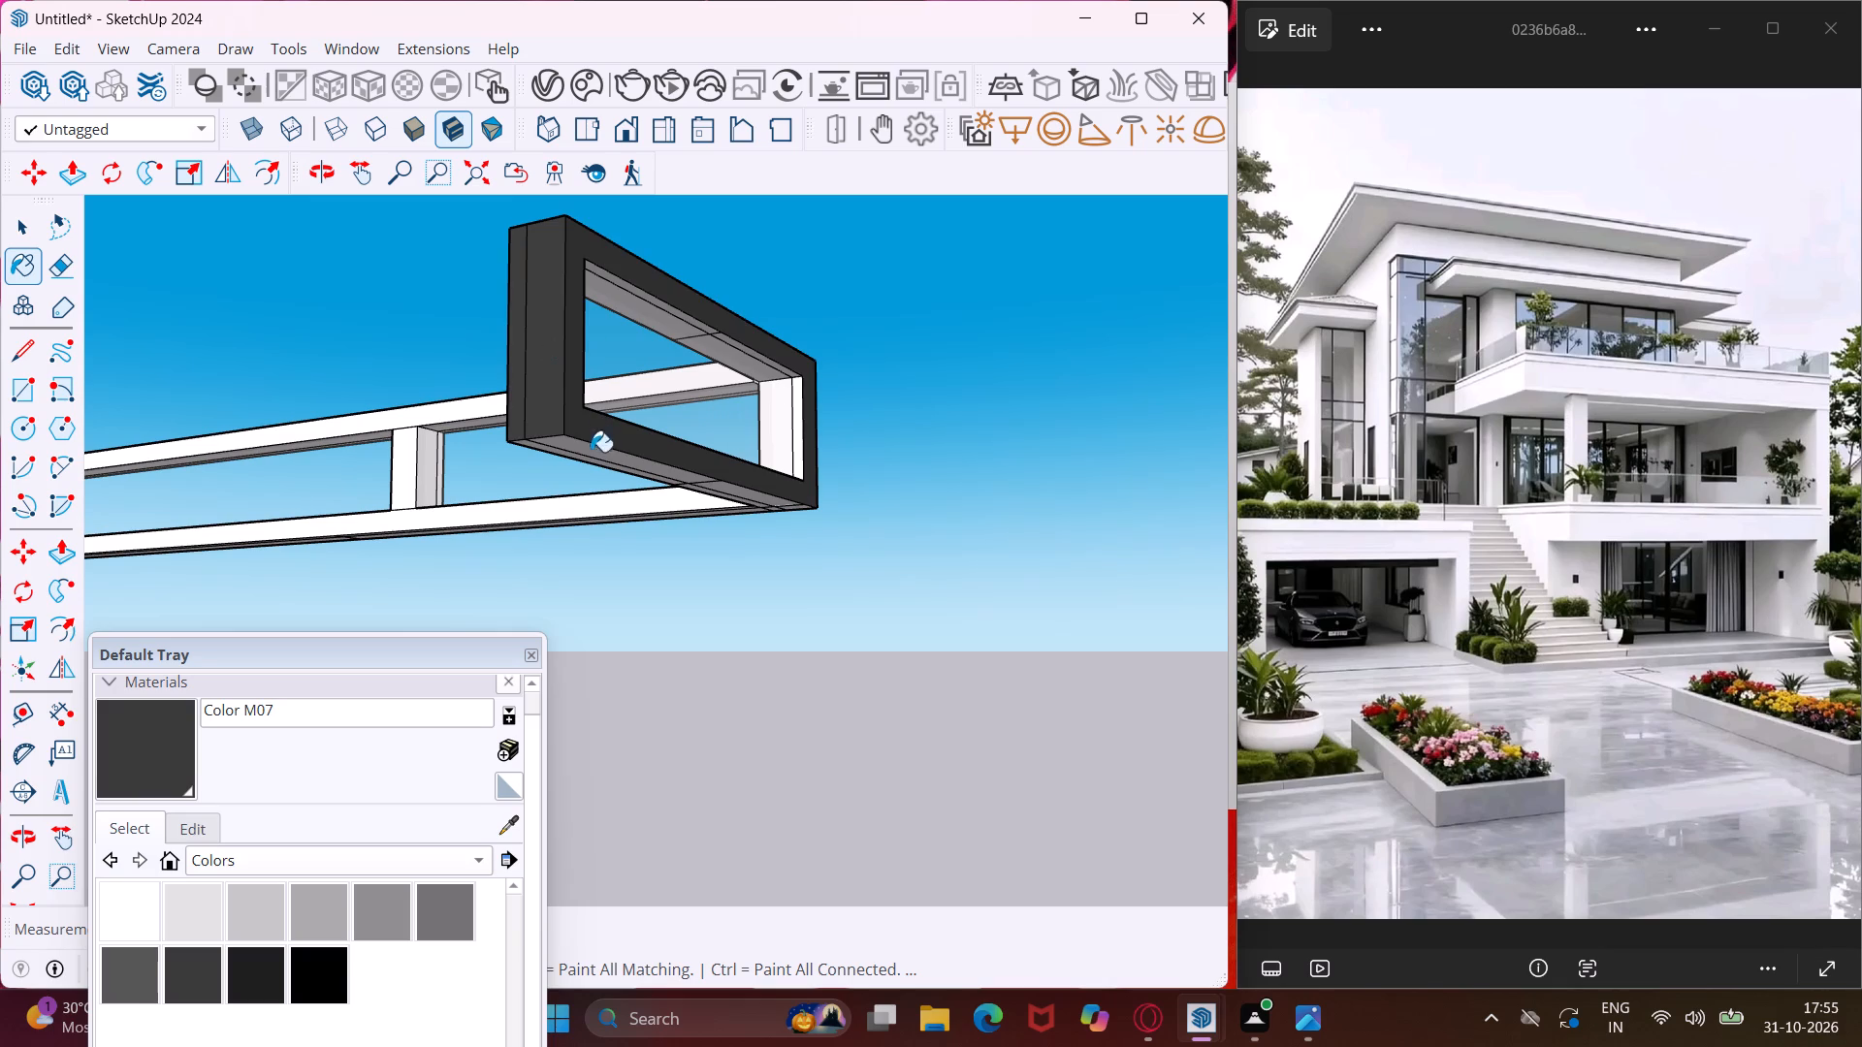
Paint the underside strips of the short return's bottom rail with Color M07.
click(571, 453)
click(541, 449)
middle_drag(541, 434, 637, 302)
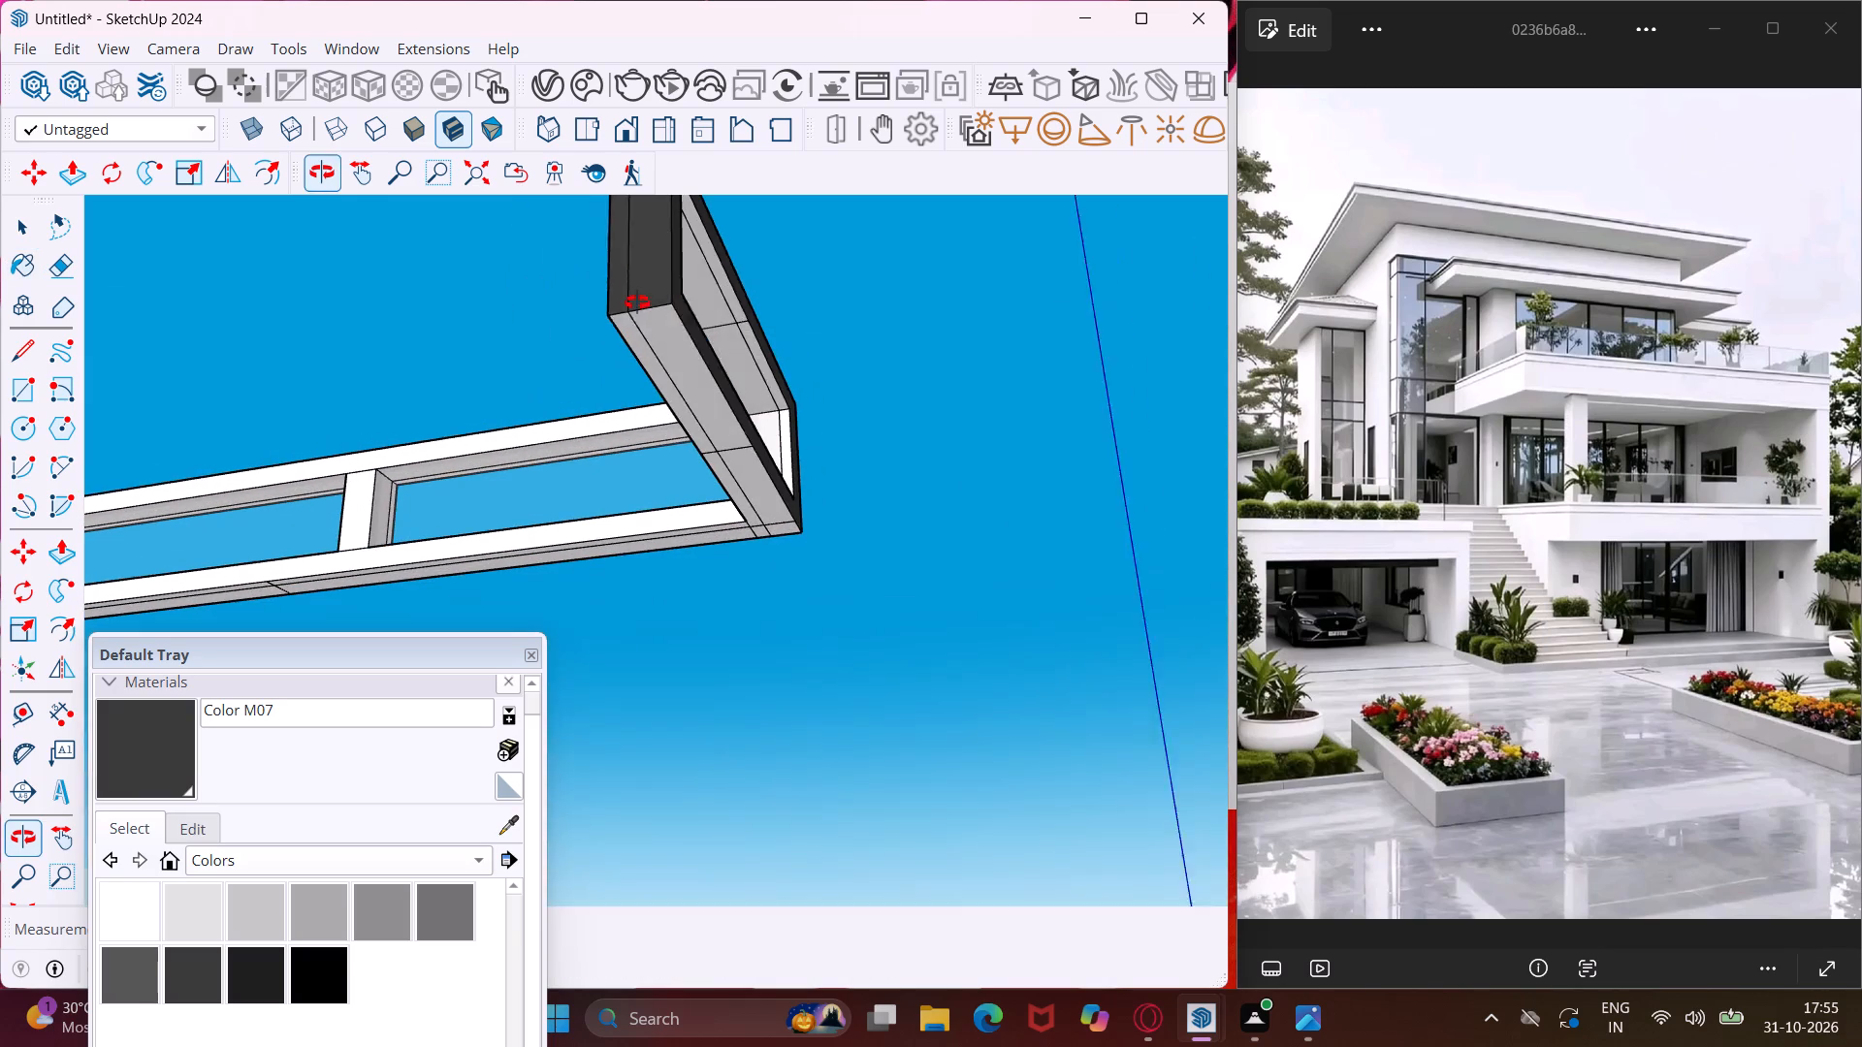
middle_drag(637, 302, 638, 302)
click(632, 329)
click(662, 329)
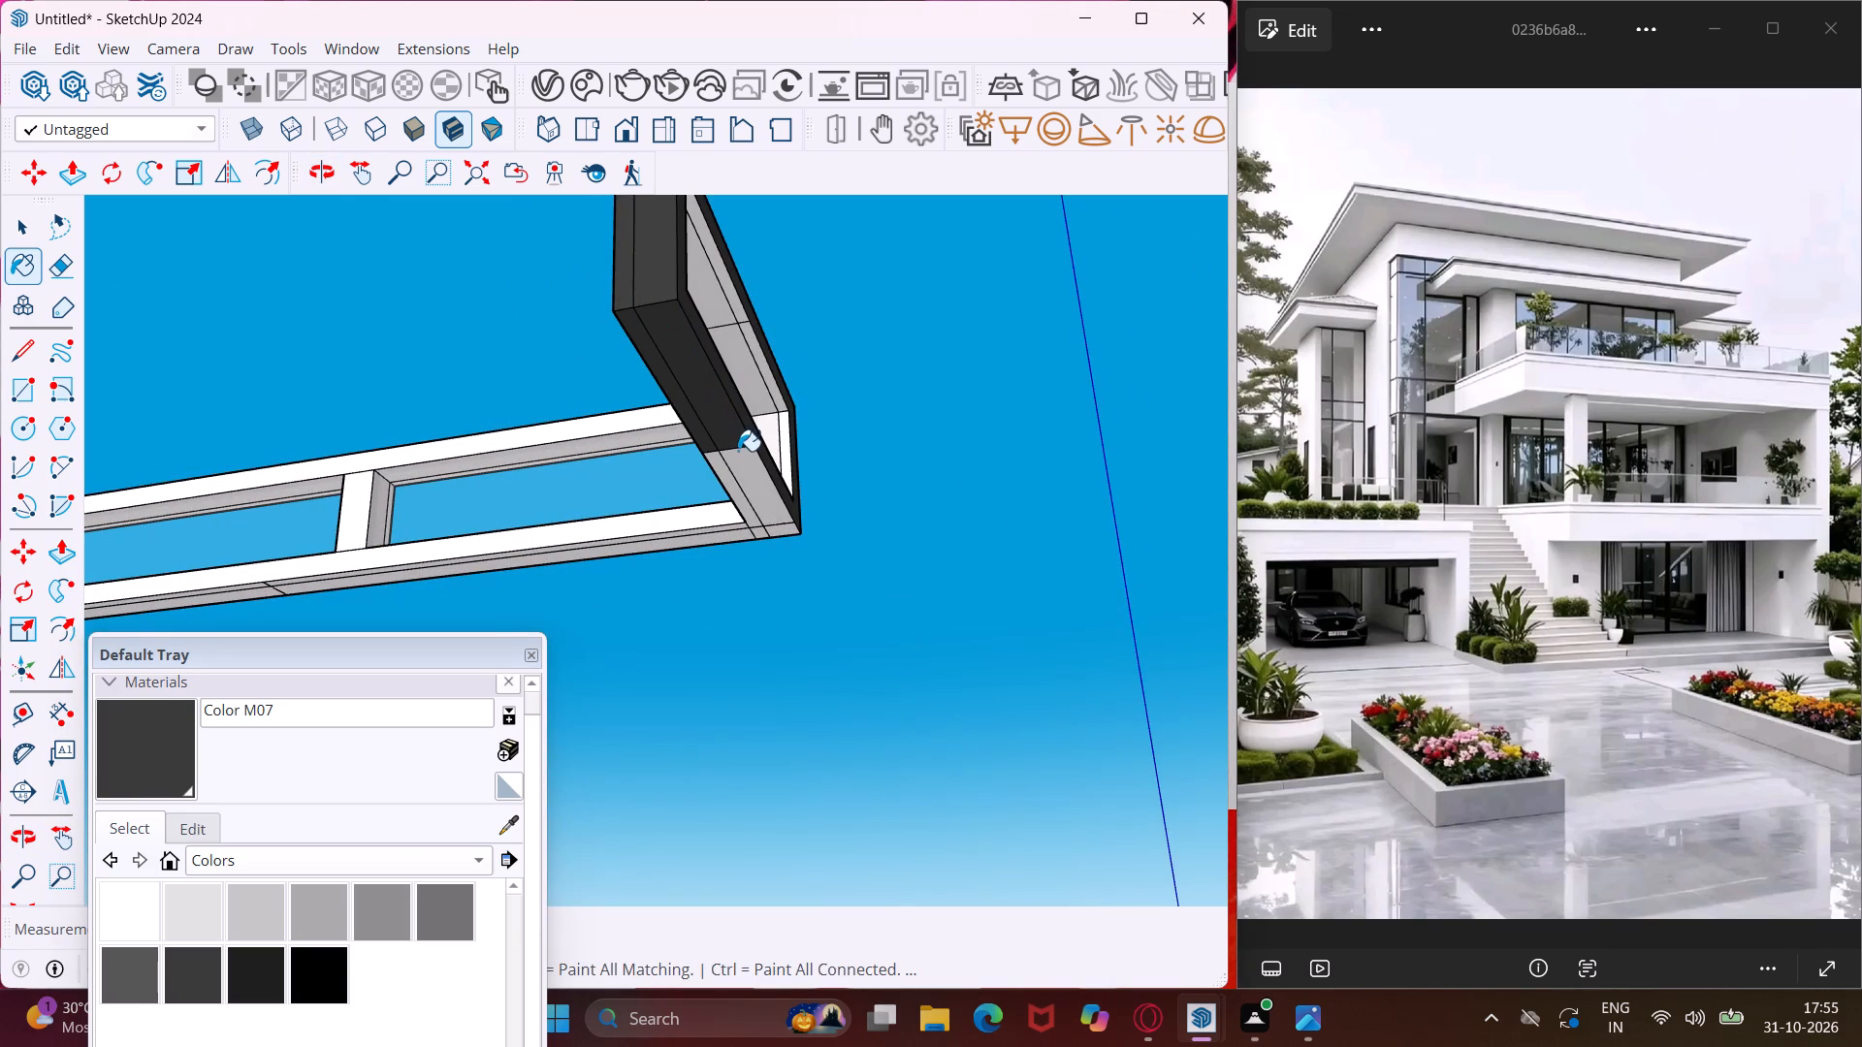
click(738, 451)
click(713, 460)
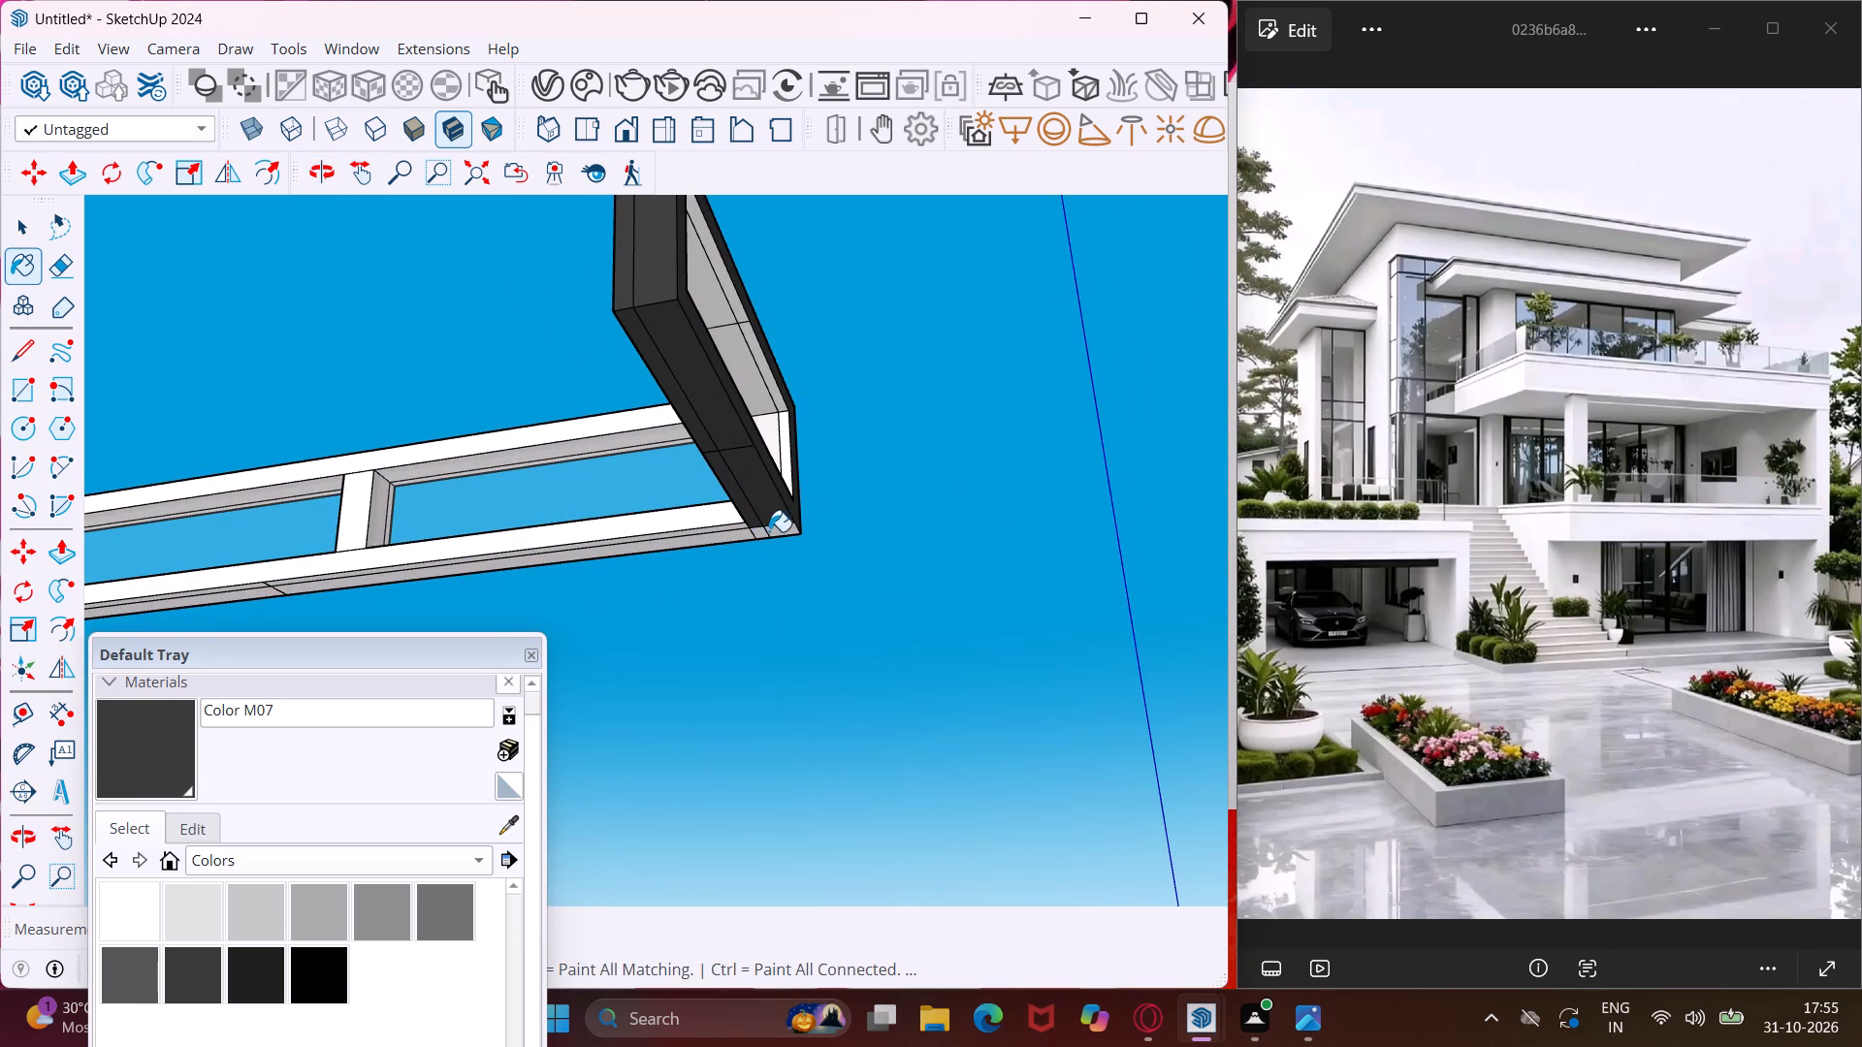
Paint the bottom corner pieces and the long section's bottom-rail underside and front frame face with Color M07.
click(772, 530)
click(757, 539)
click(734, 539)
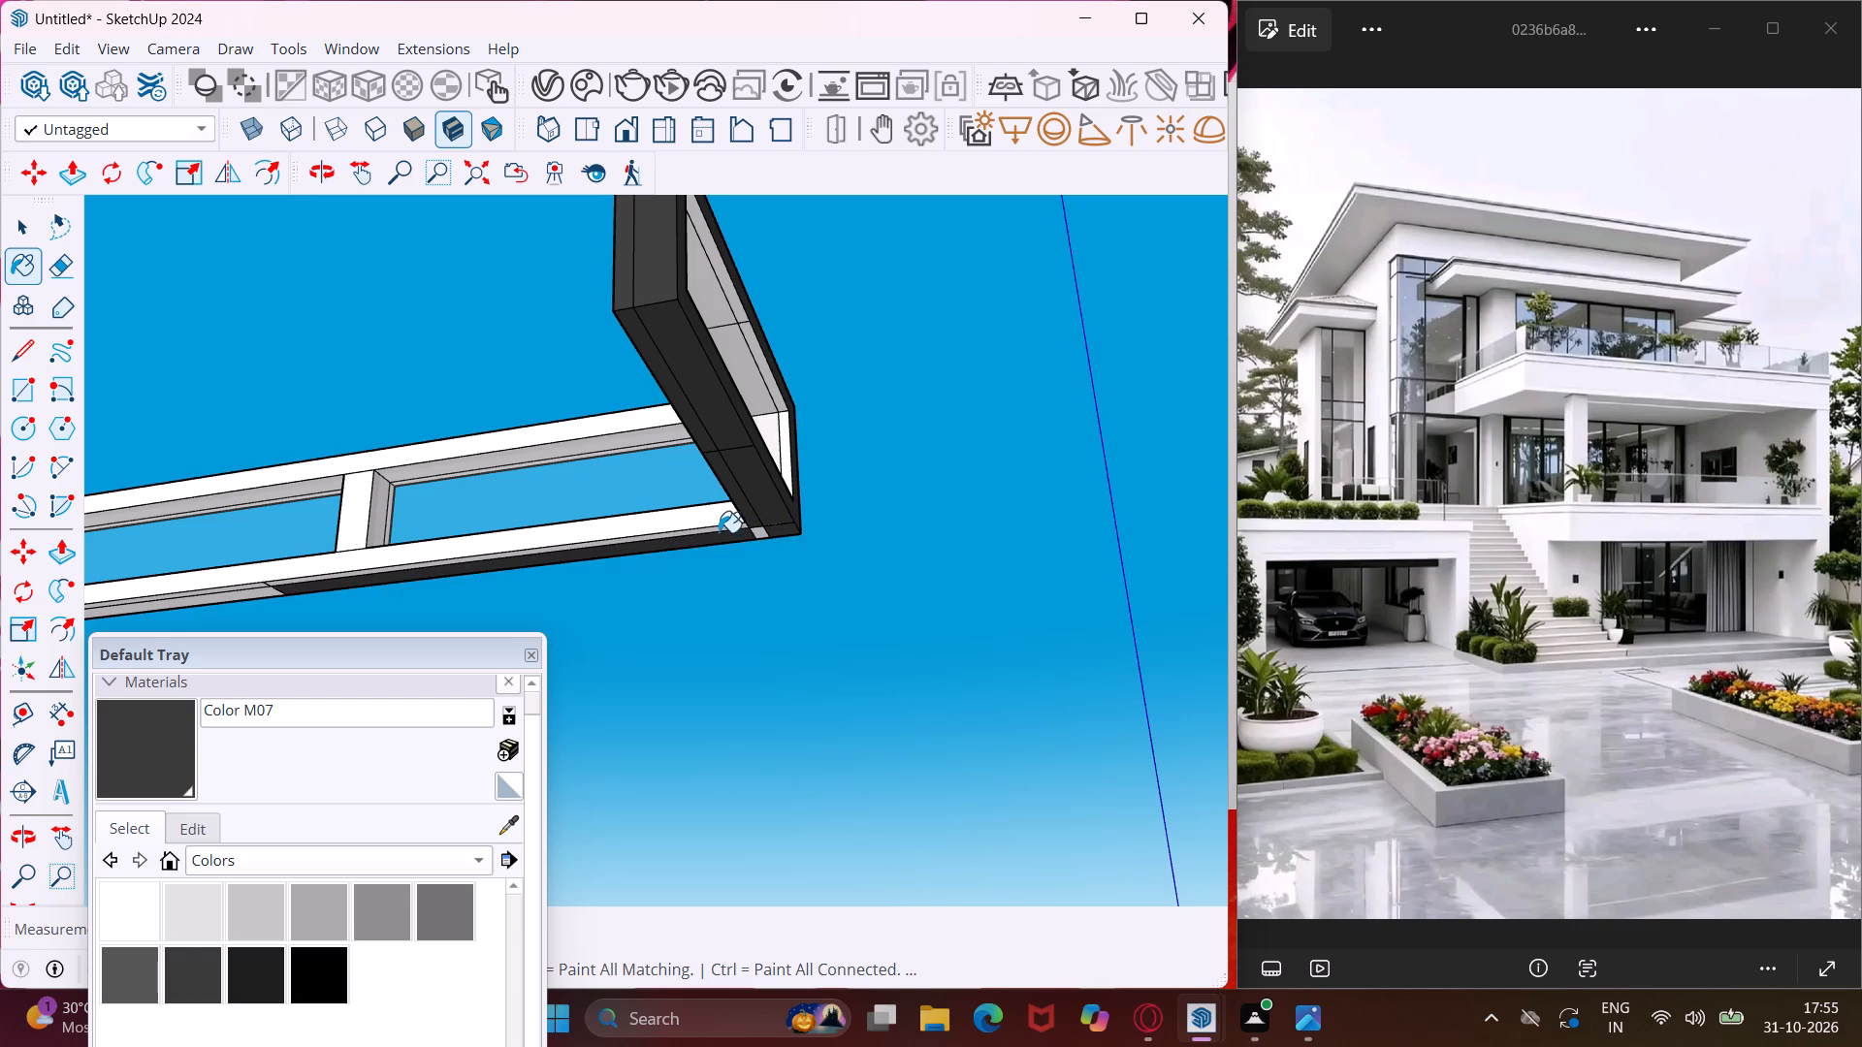
click(718, 531)
scroll(716, 529, up, 6)
click(718, 508)
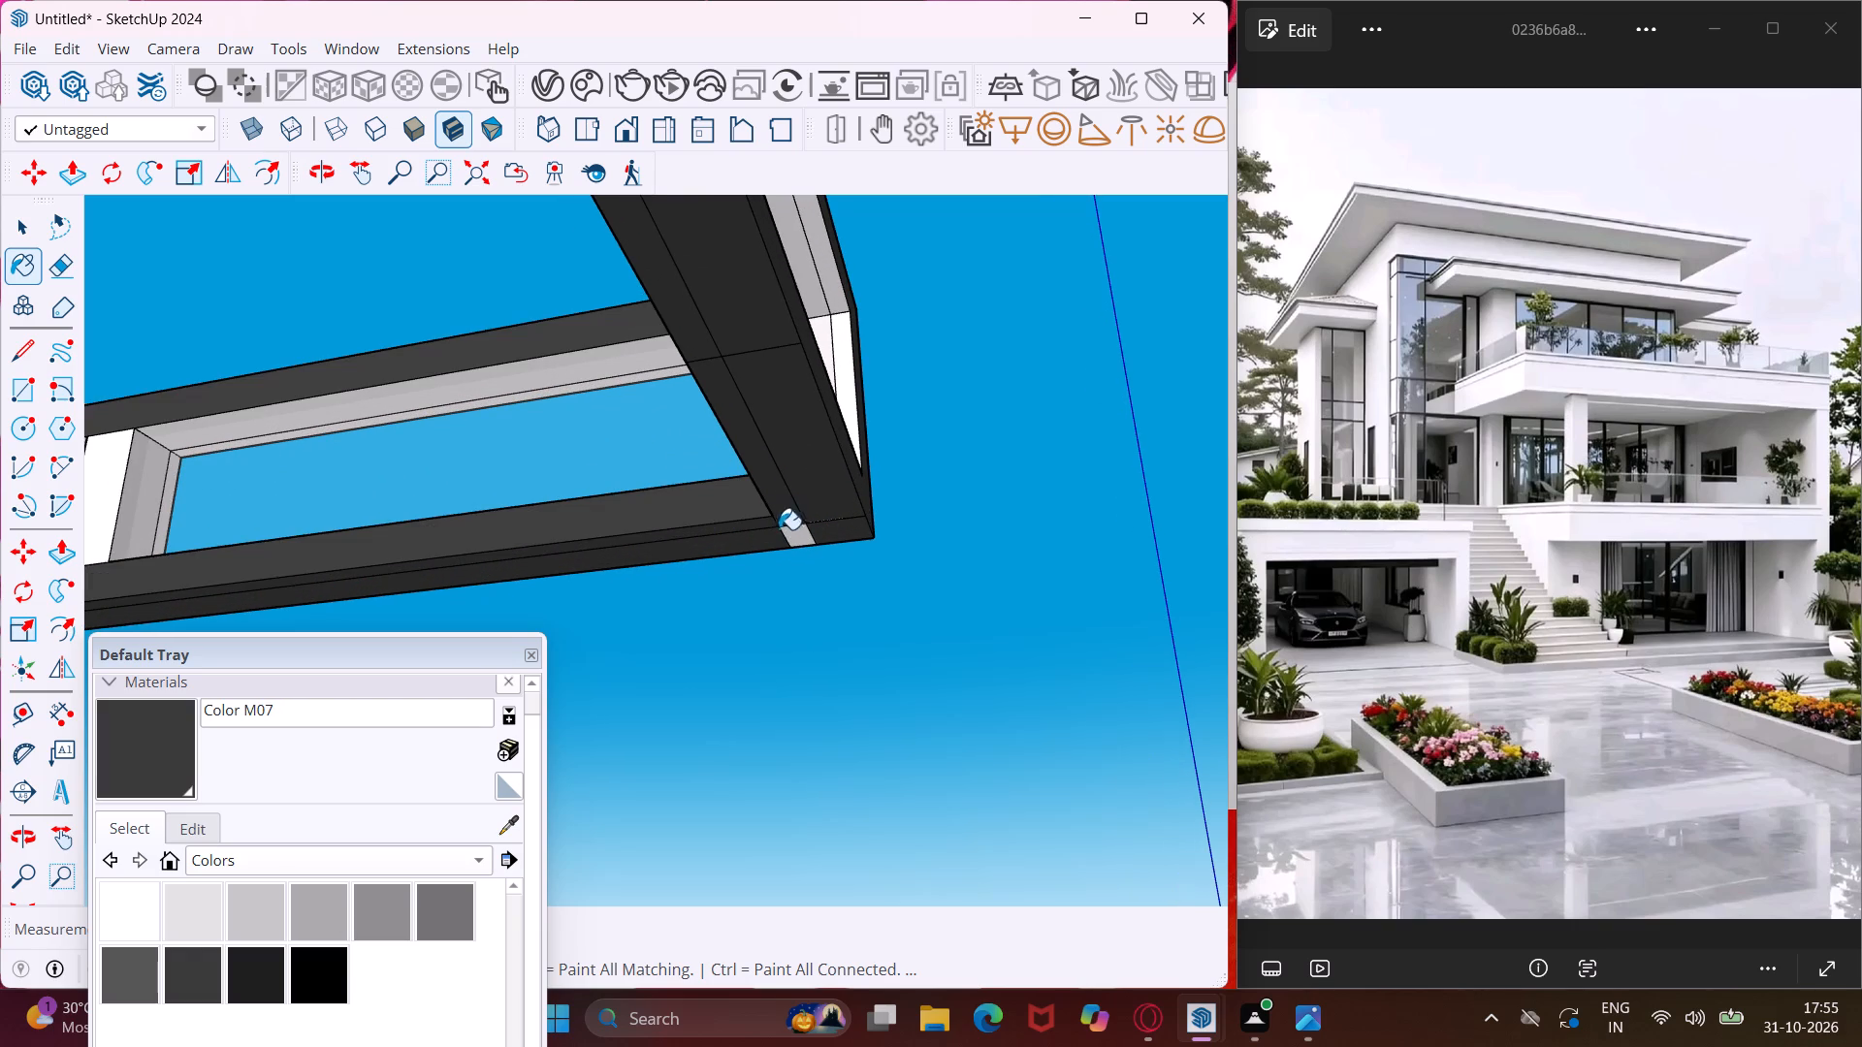
click(787, 532)
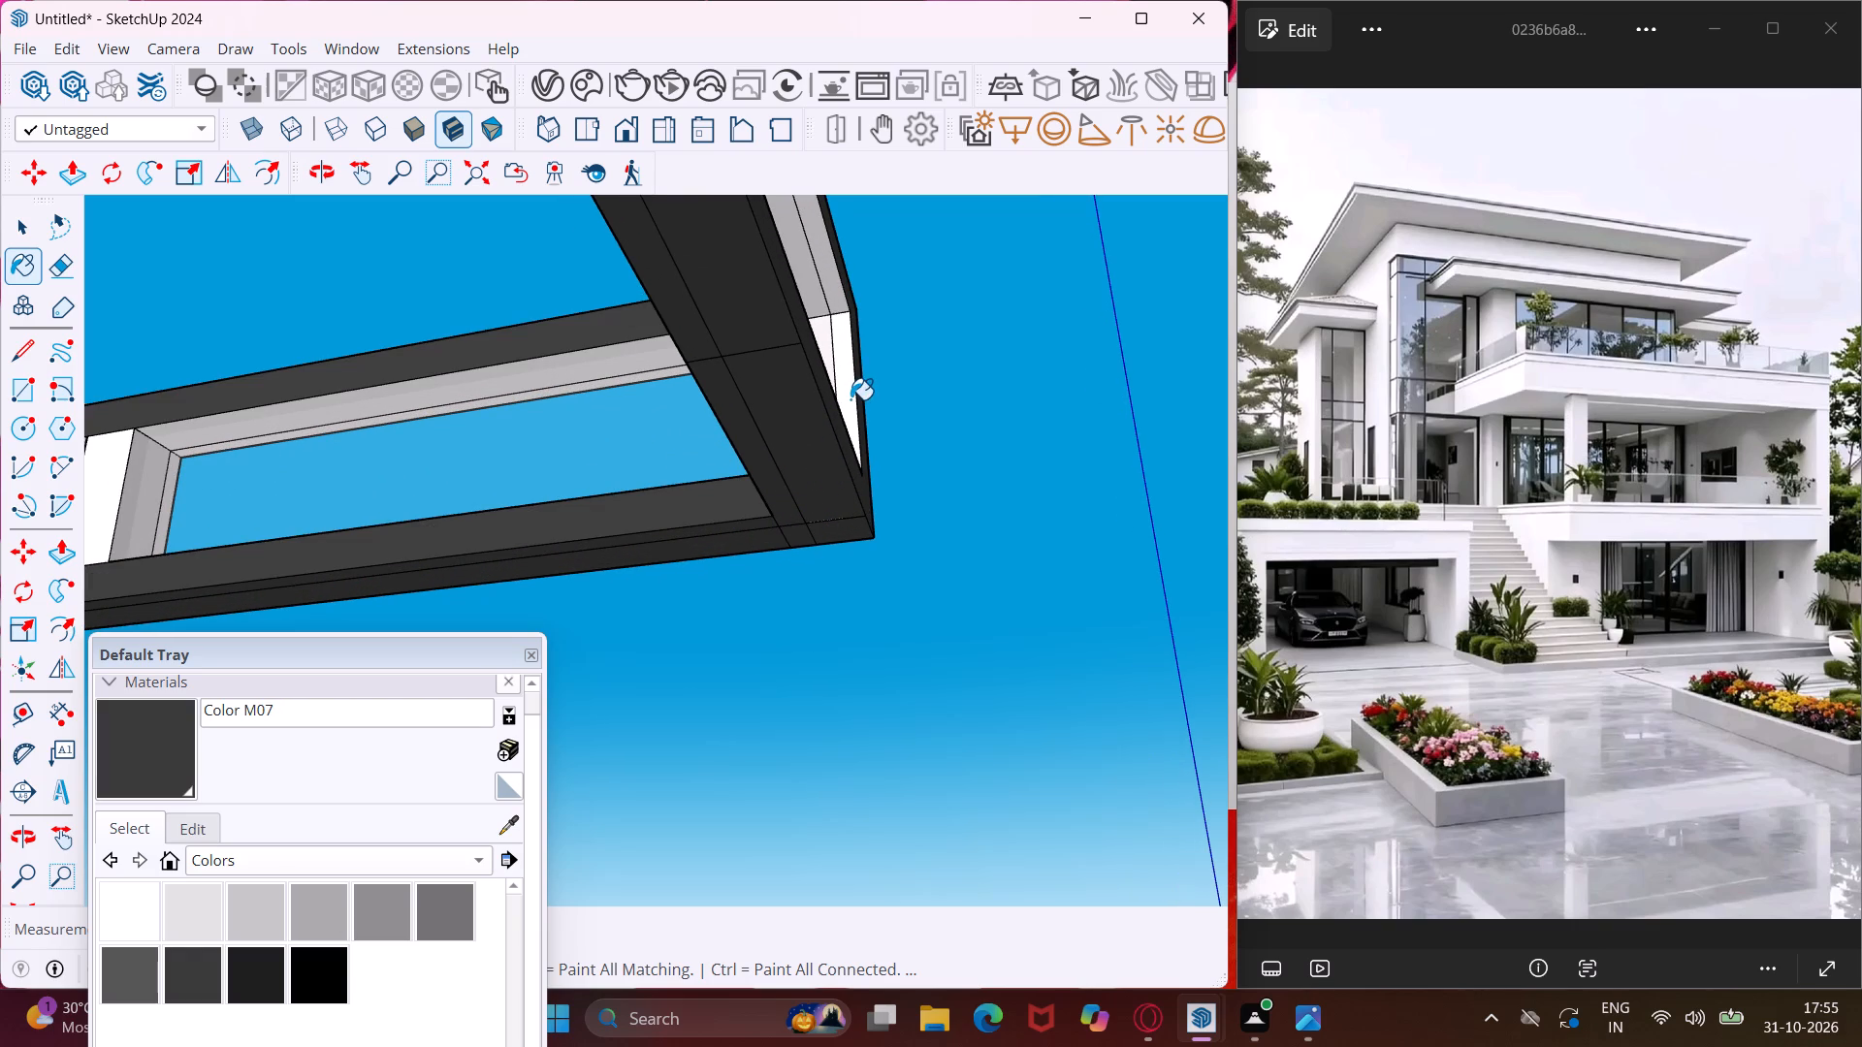
Paint the outer strips on the short return's corner post side and top-rail underside with Color M07.
click(851, 399)
click(836, 299)
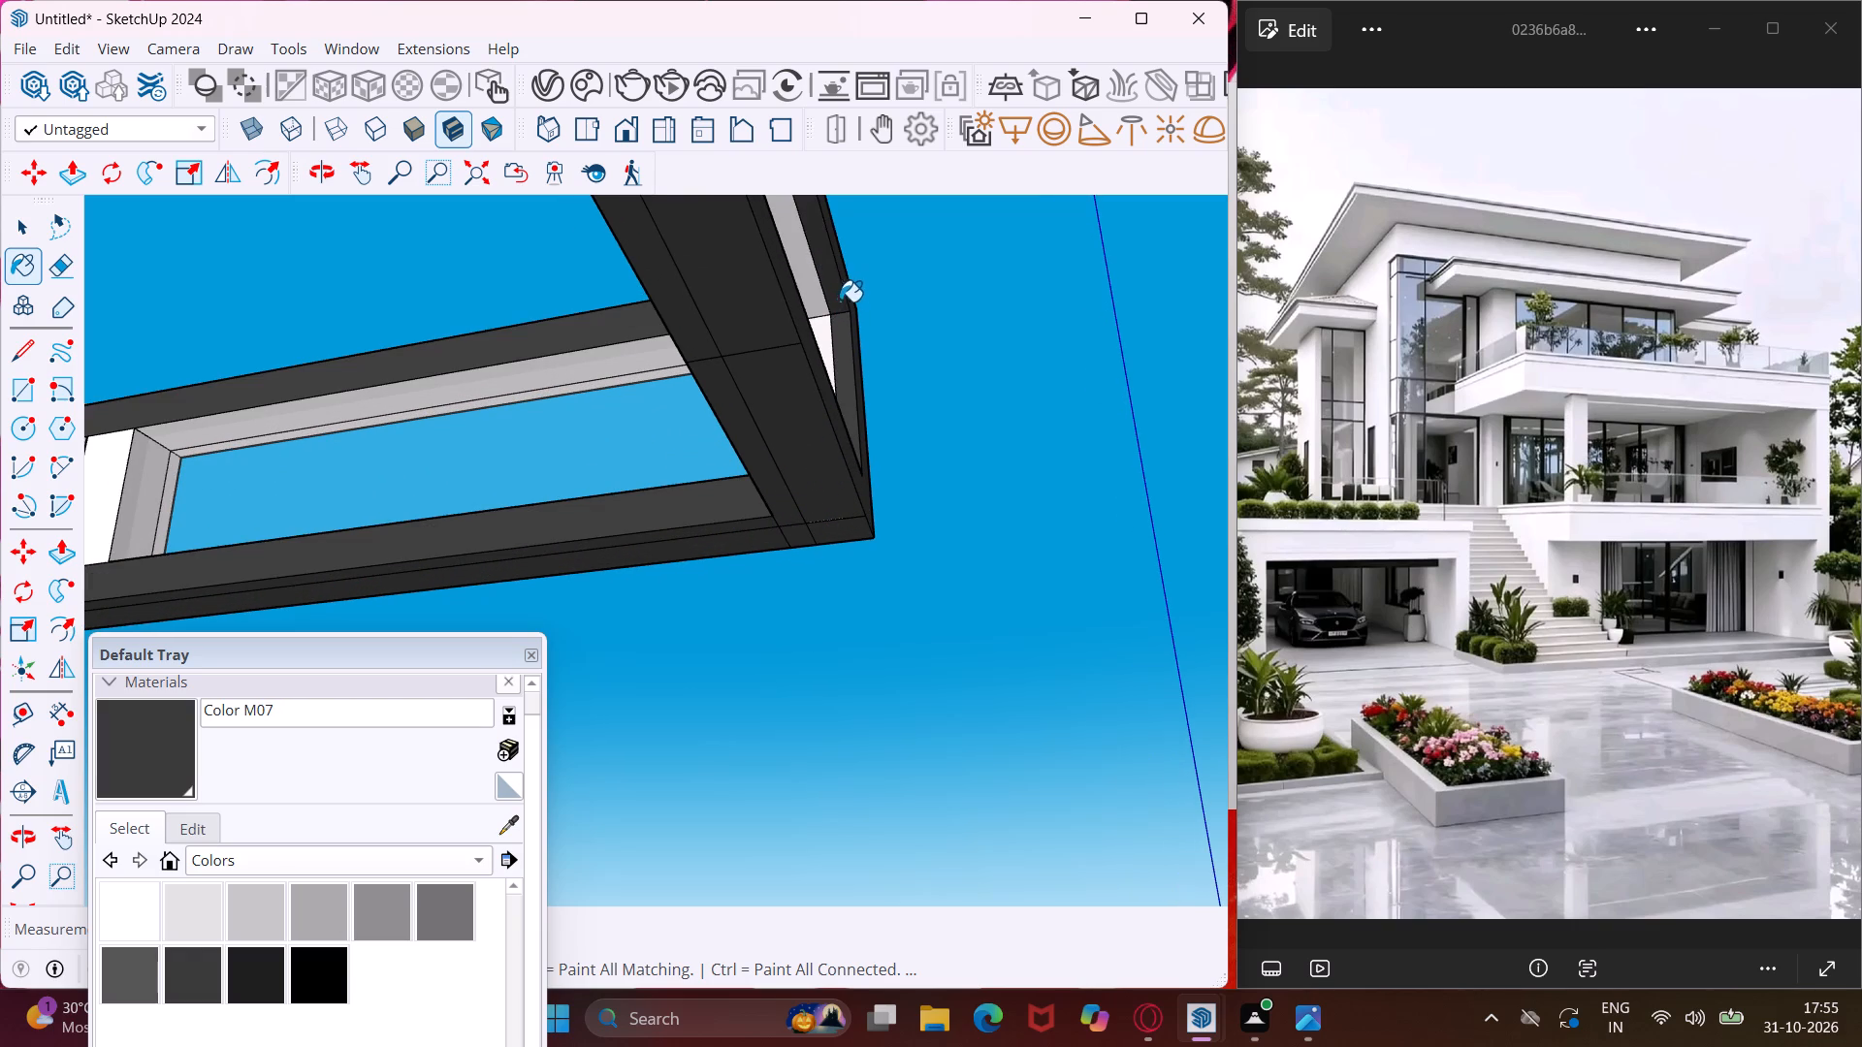
Paint the long section's mullion face, the mullion's inner side strip and the adjoining top-rail underside with Color M07.
click(112, 475)
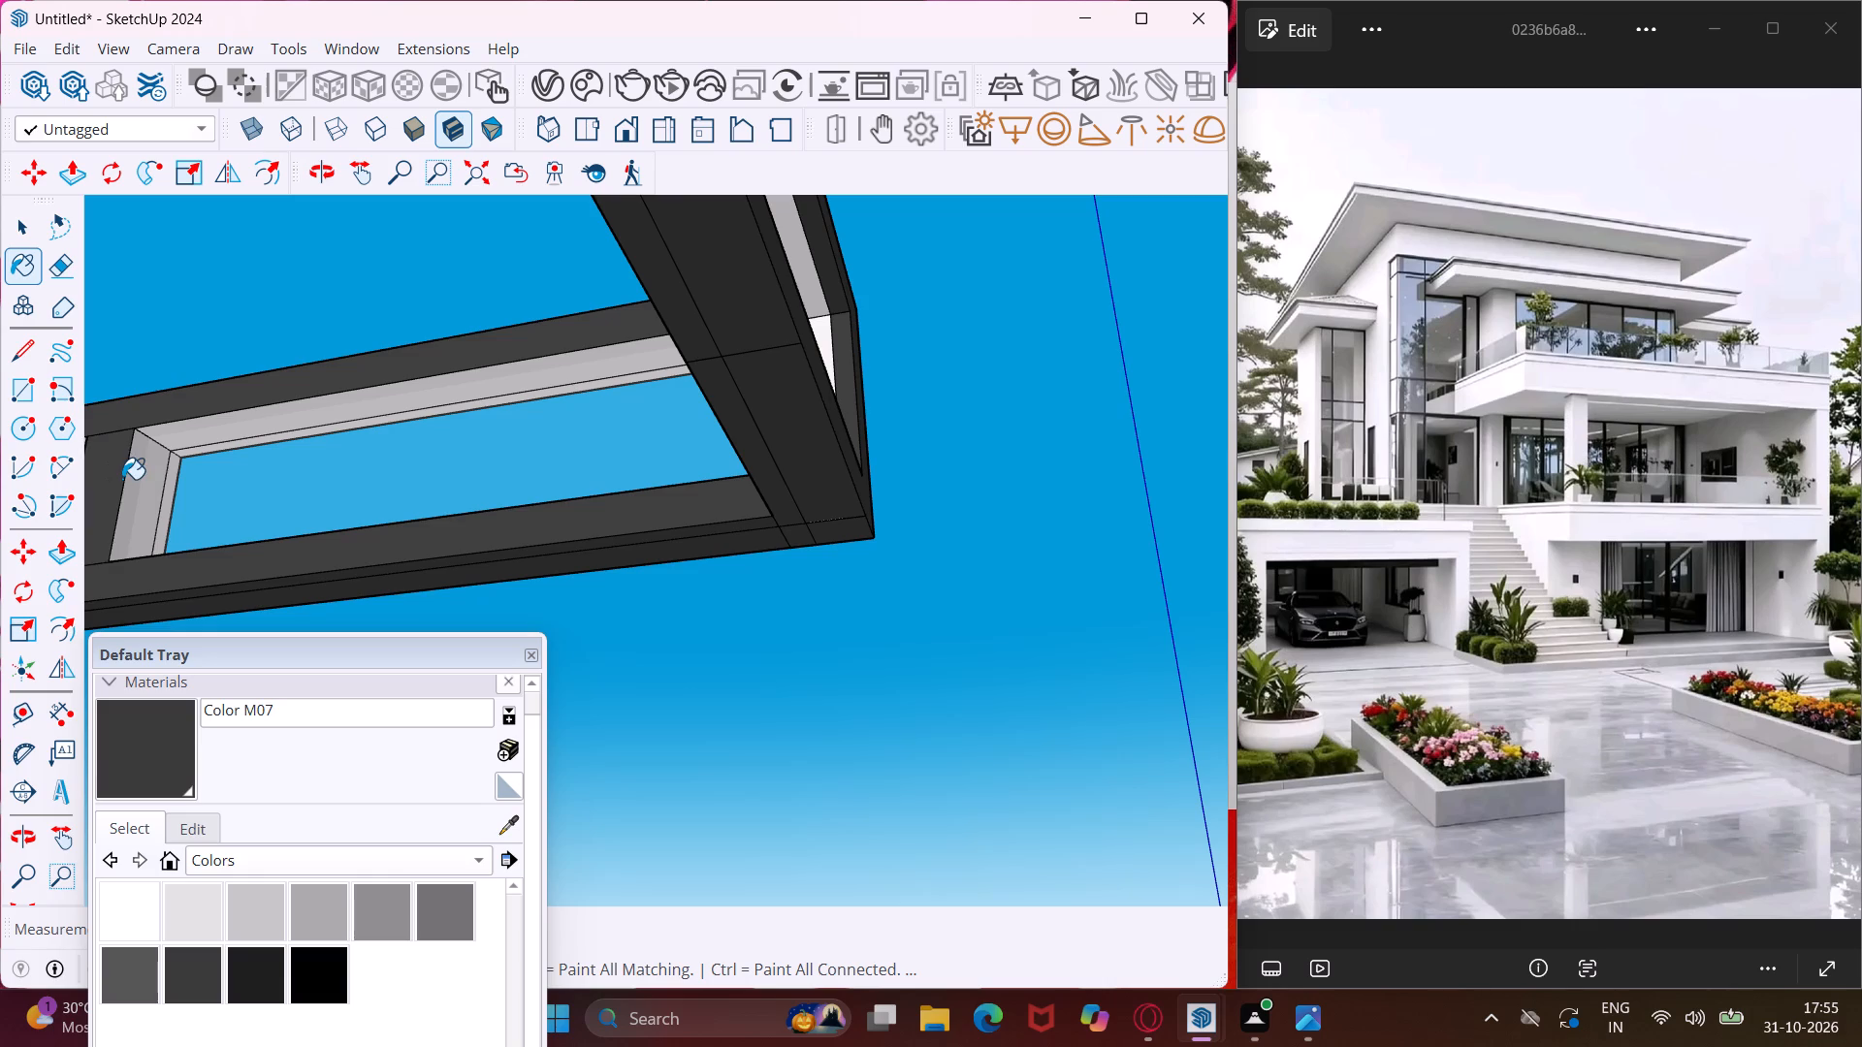
scroll(127, 482, up, 3)
click(133, 469)
scroll(146, 425, up, 3)
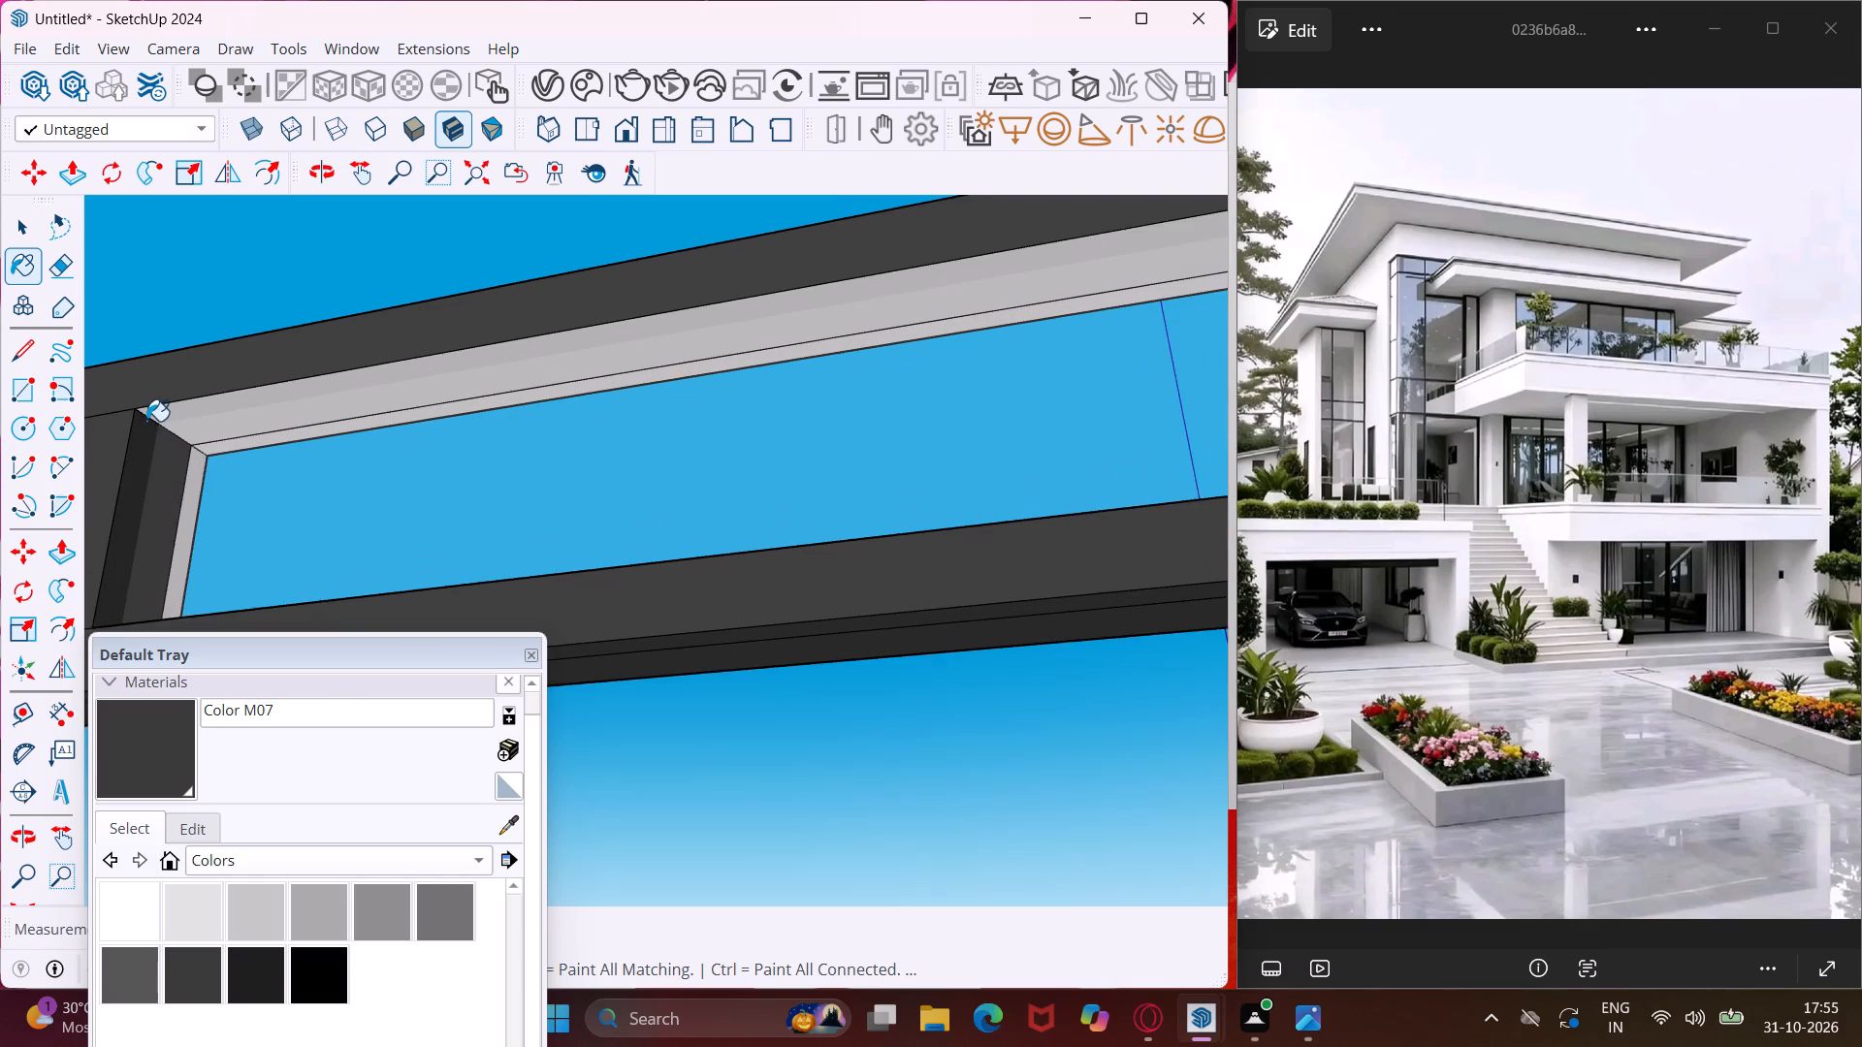
scroll(146, 421, up, 3)
click(145, 415)
Paint the corner post's side strips and the short return's inner frame face with Color M07, undoing the stray fill.
scroll(180, 401, down, 7)
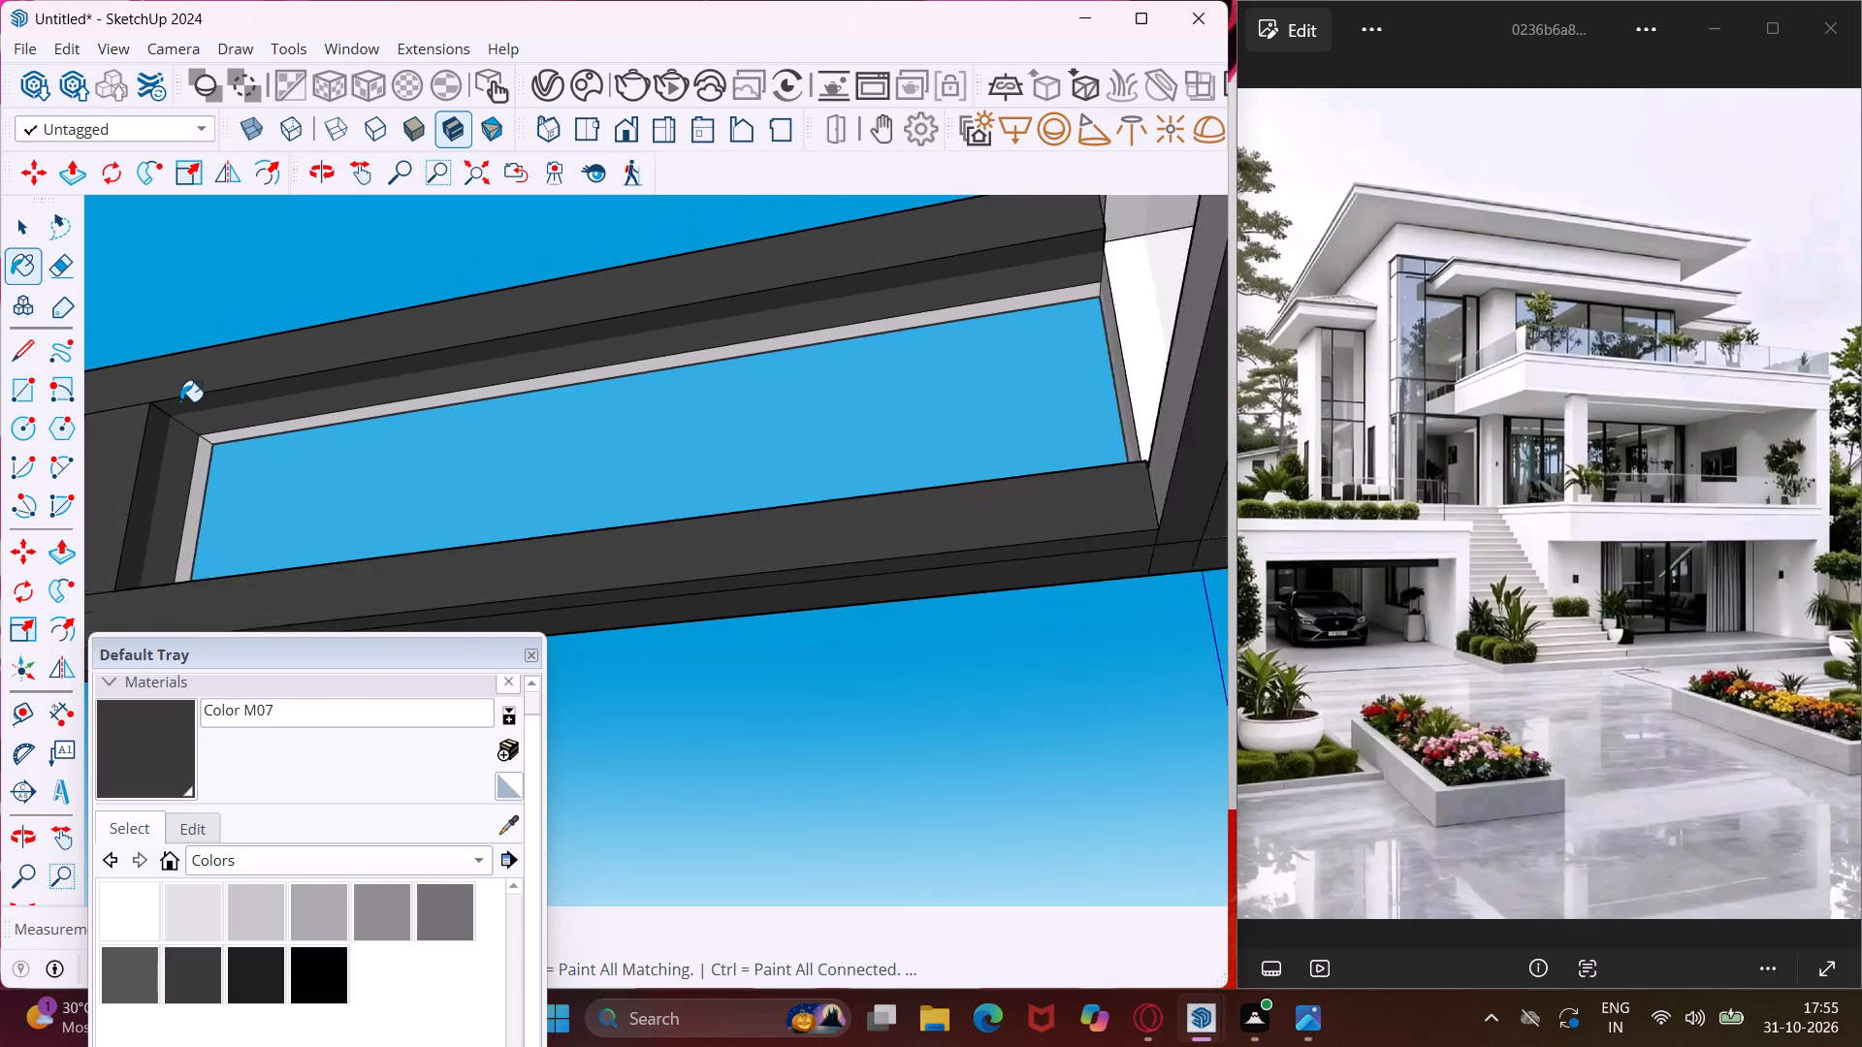
scroll(180, 401, down, 3)
middle_drag(209, 384, 730, 378)
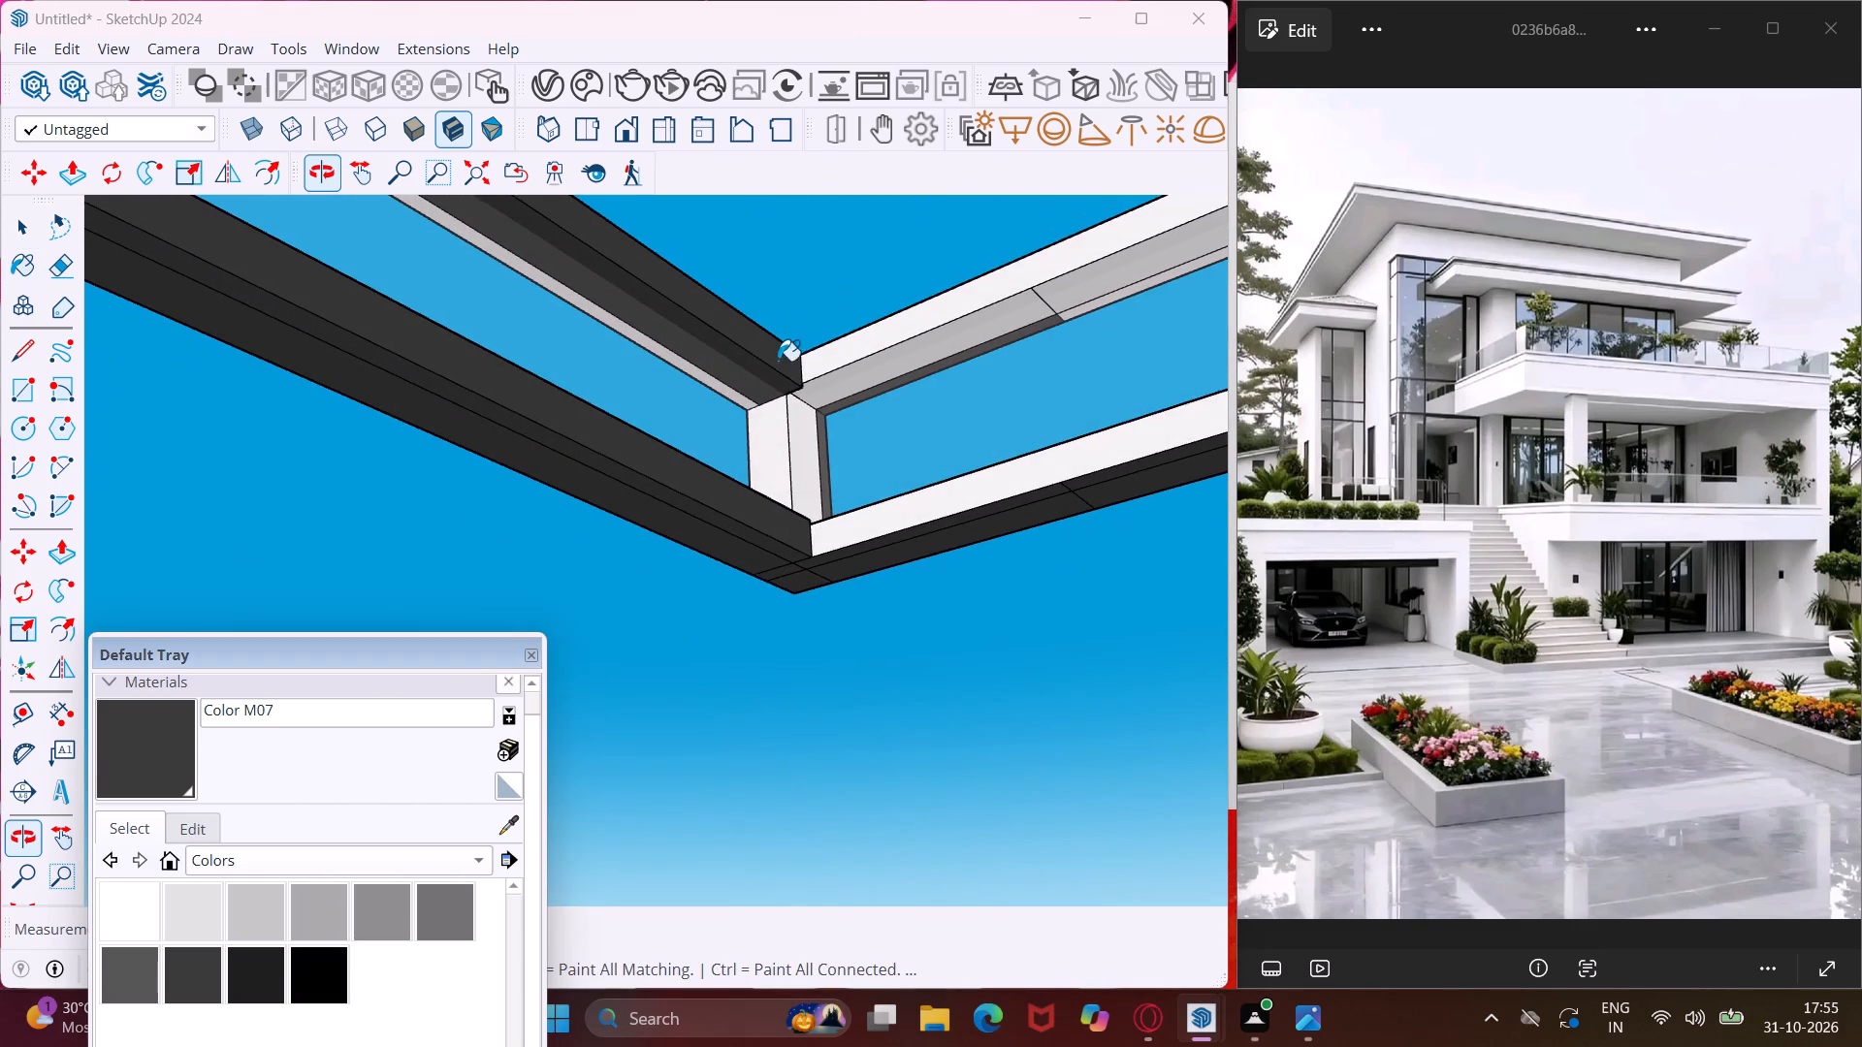
scroll(793, 429, up, 4)
click(790, 440)
click(779, 428)
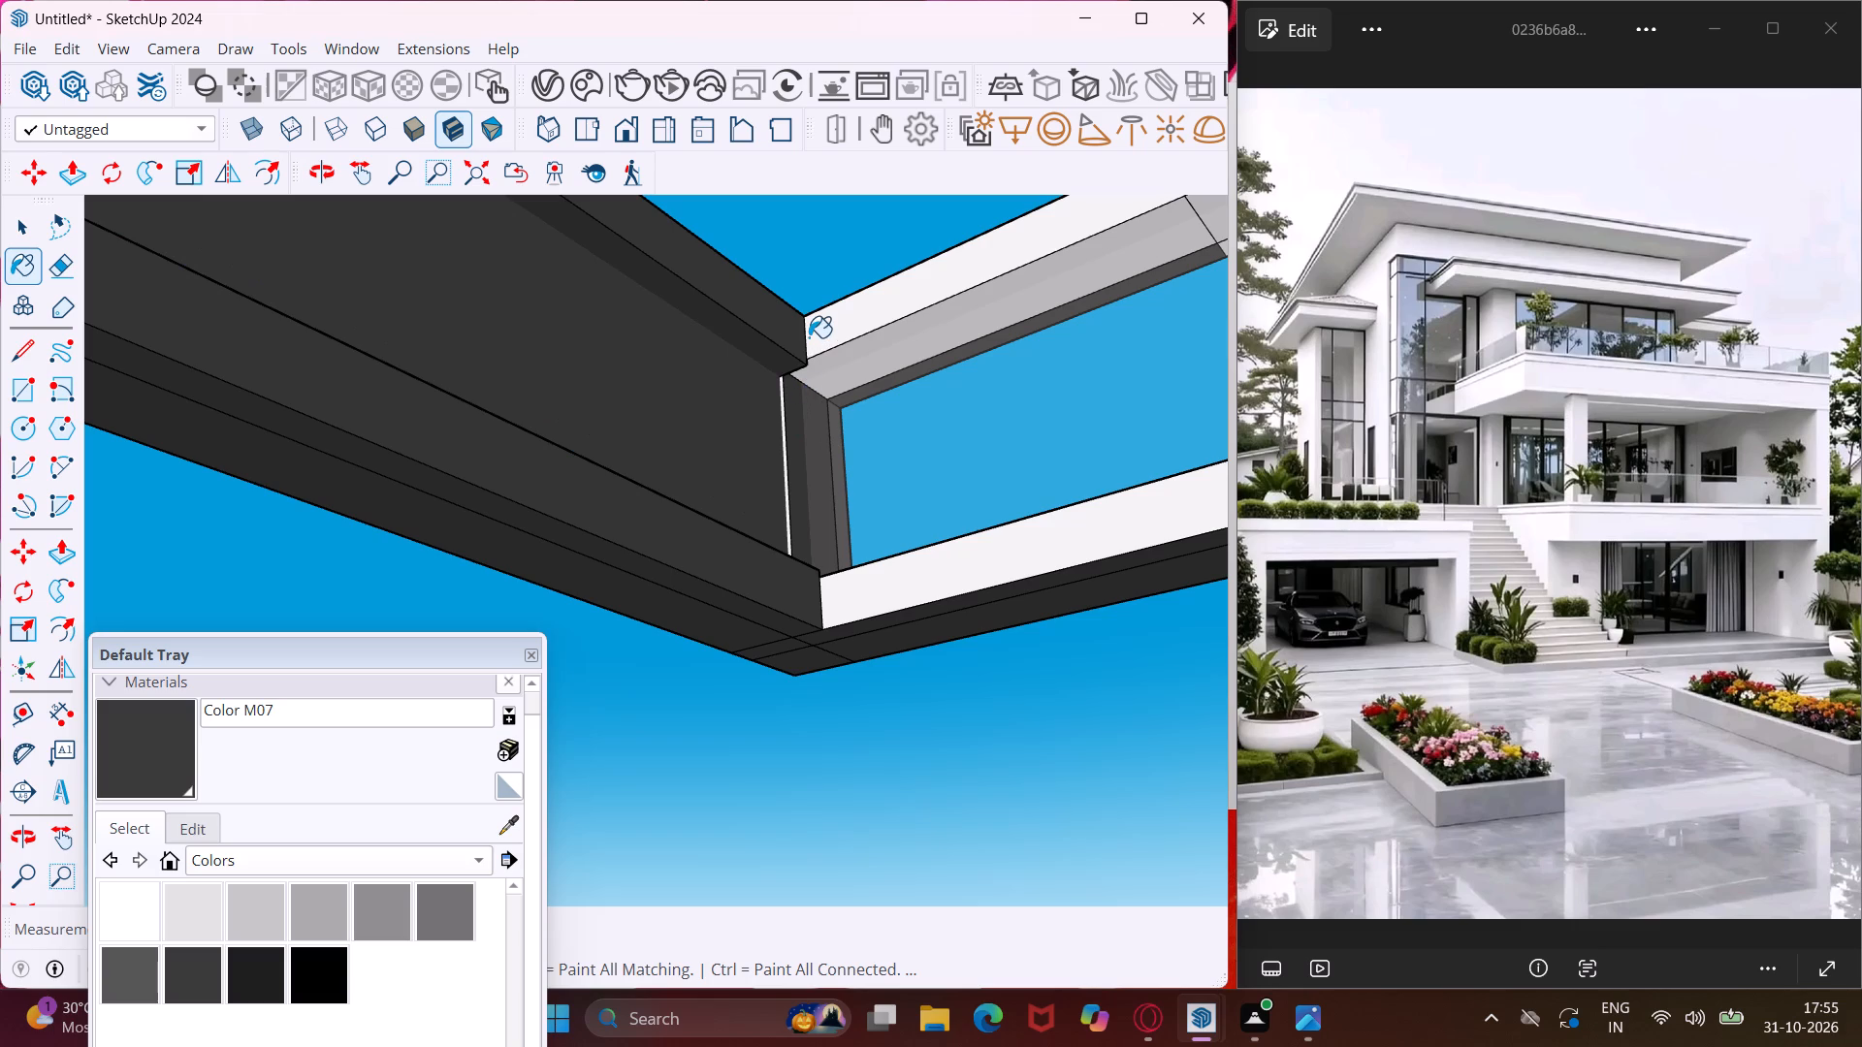
key(ctrl+z)
scroll(797, 402, up, 3)
click(790, 396)
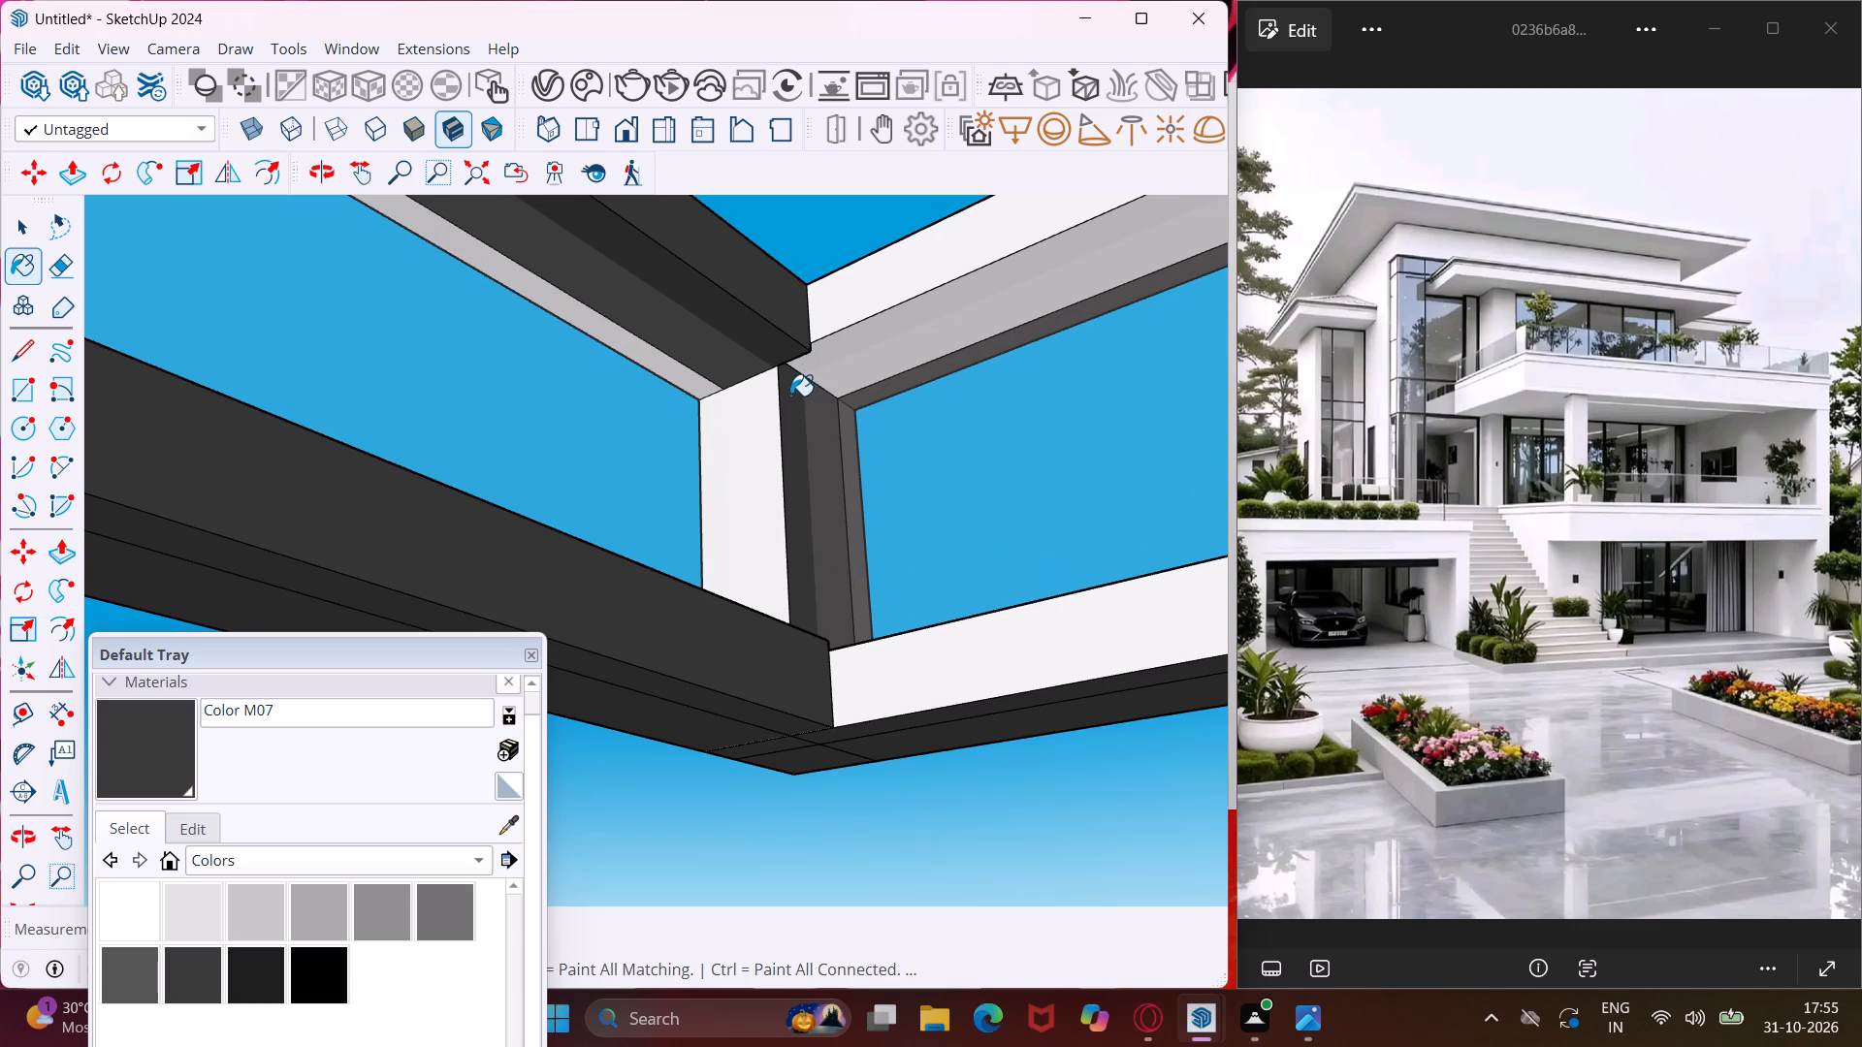
click(813, 325)
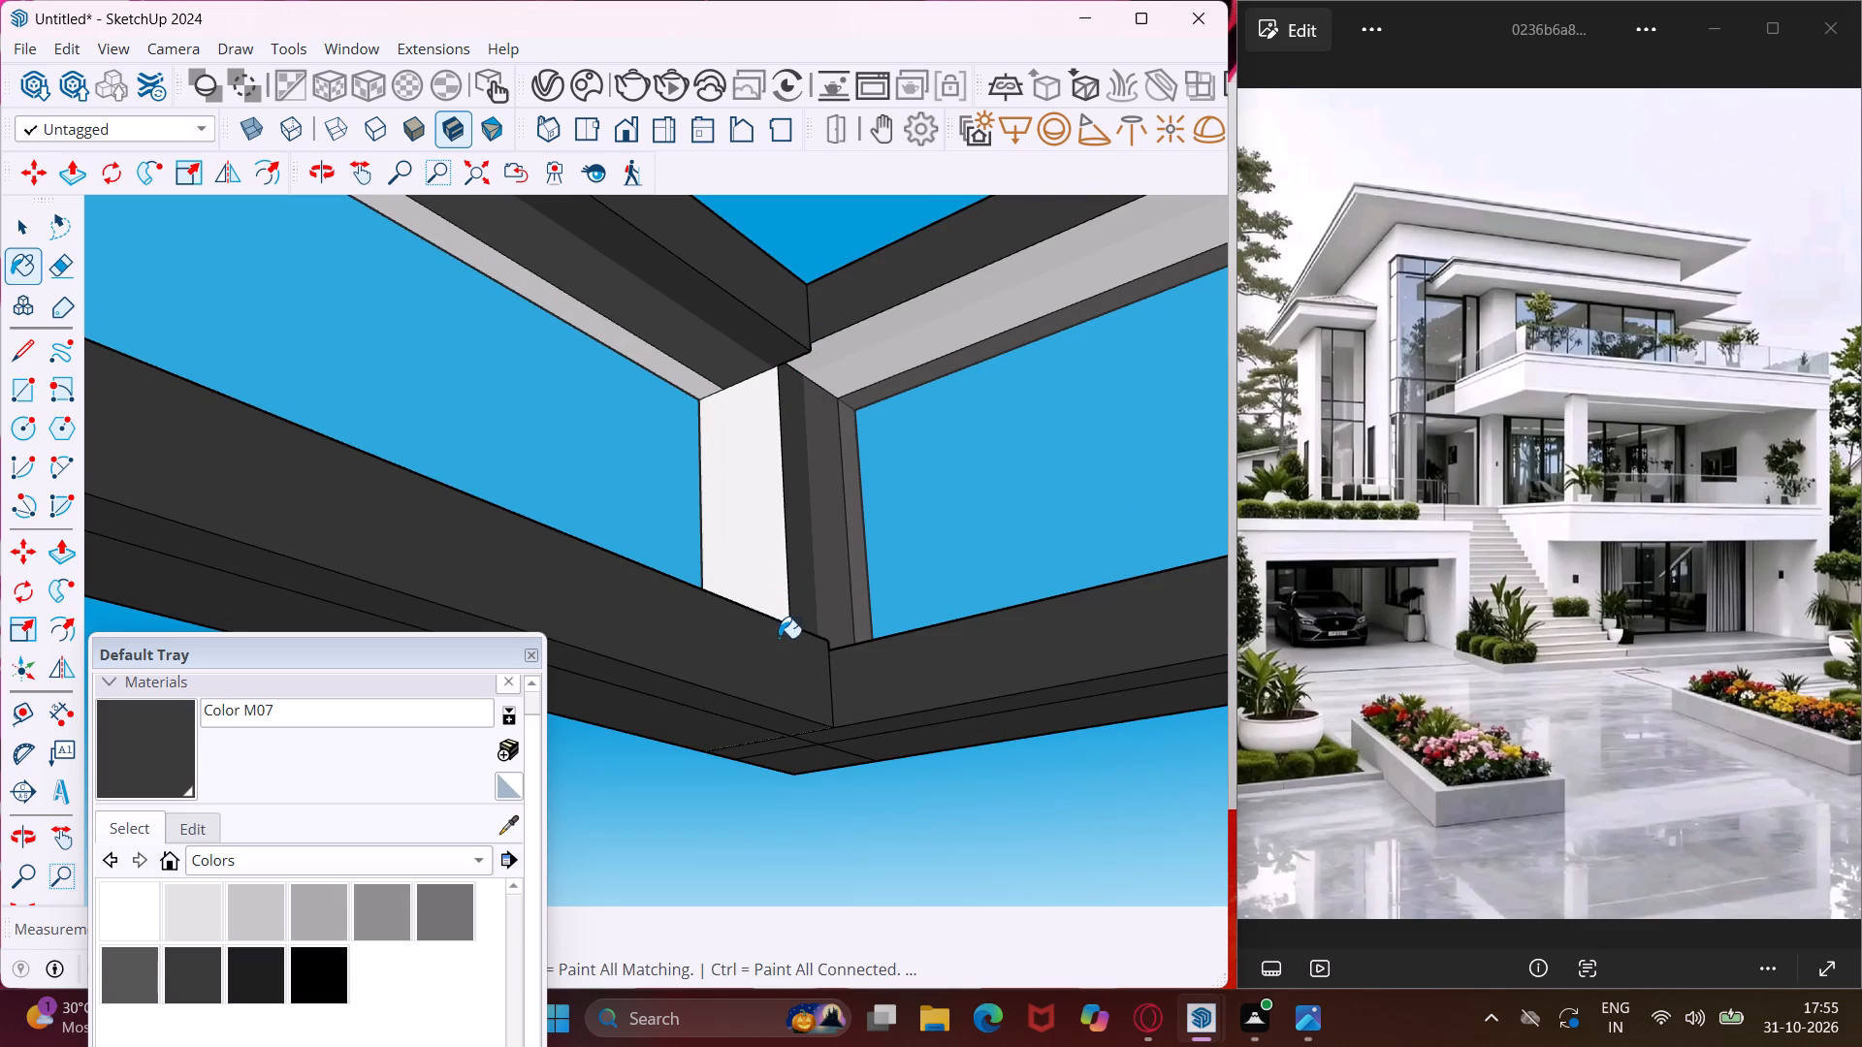
Paint the light underside strip of the short return's top rail next to the corner with Color M07.
middle_drag(779, 638, 778, 661)
scroll(778, 657, up, 1)
scroll(819, 321, up, 3)
click(820, 314)
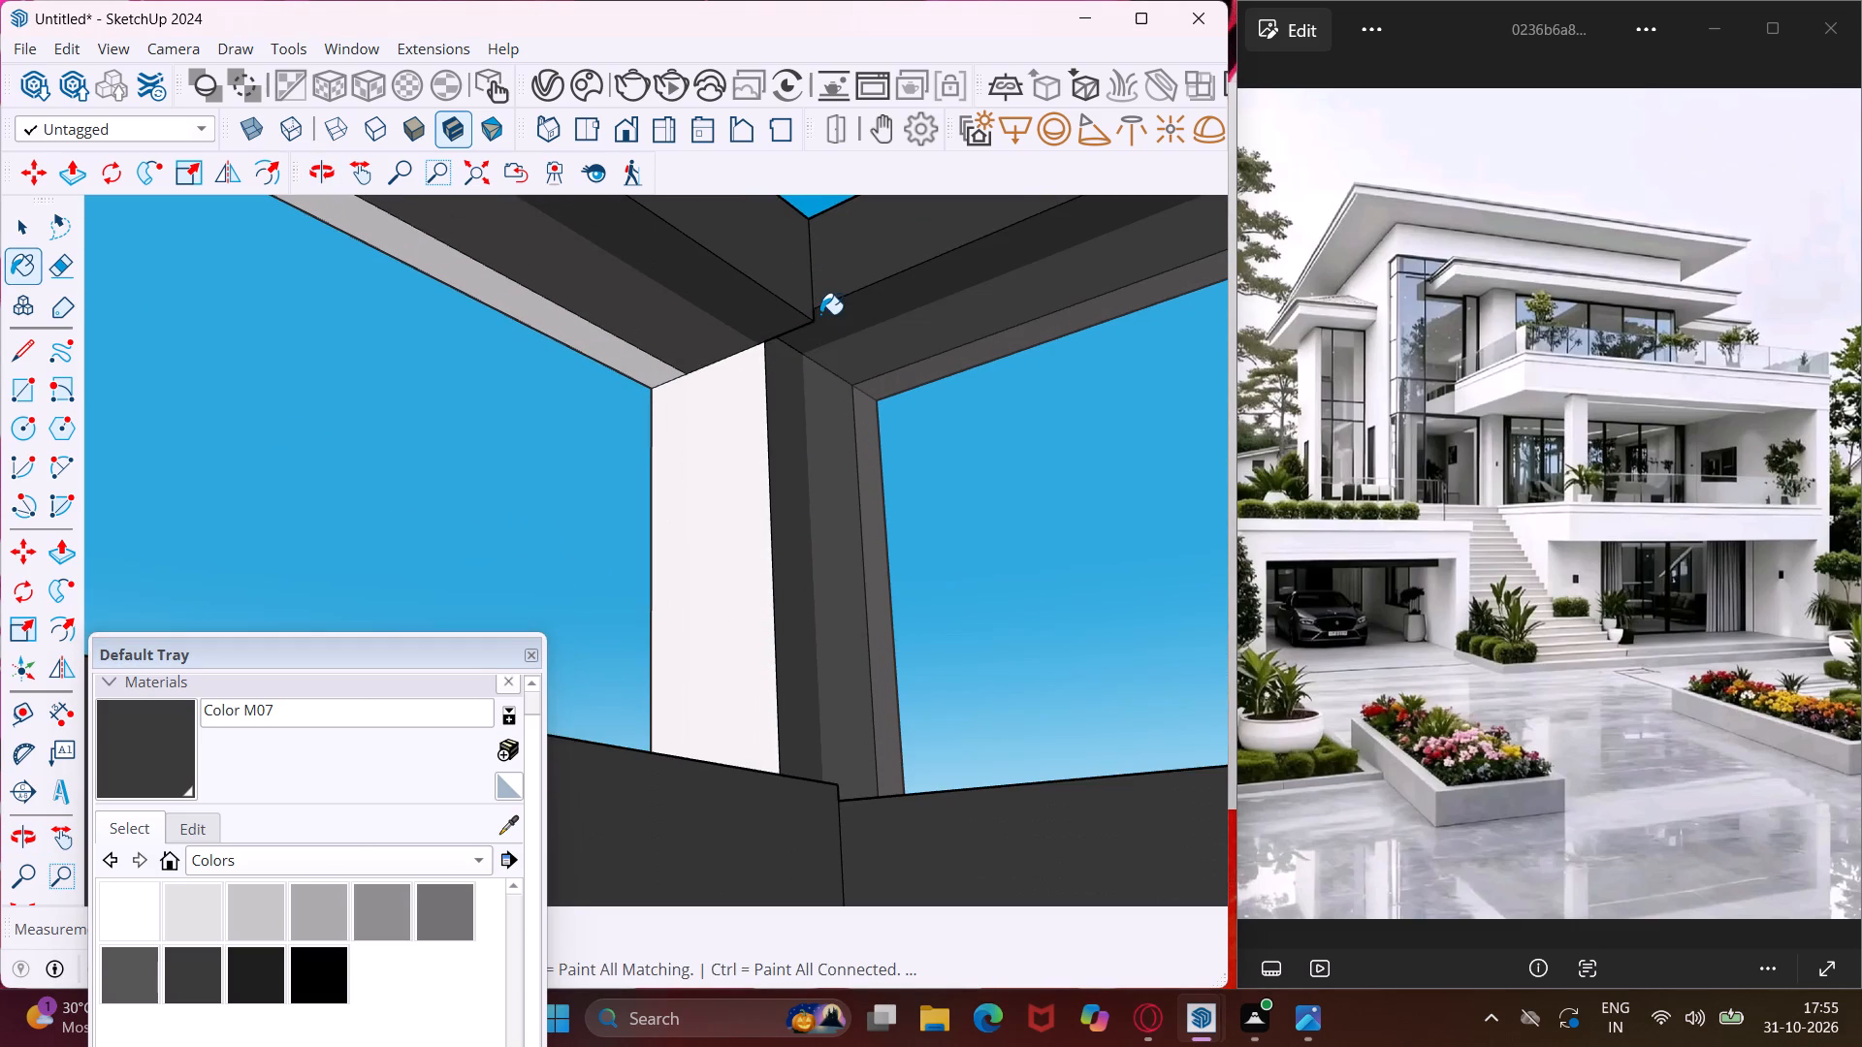
middle_drag(820, 314, 822, 273)
scroll(756, 322, down, 11)
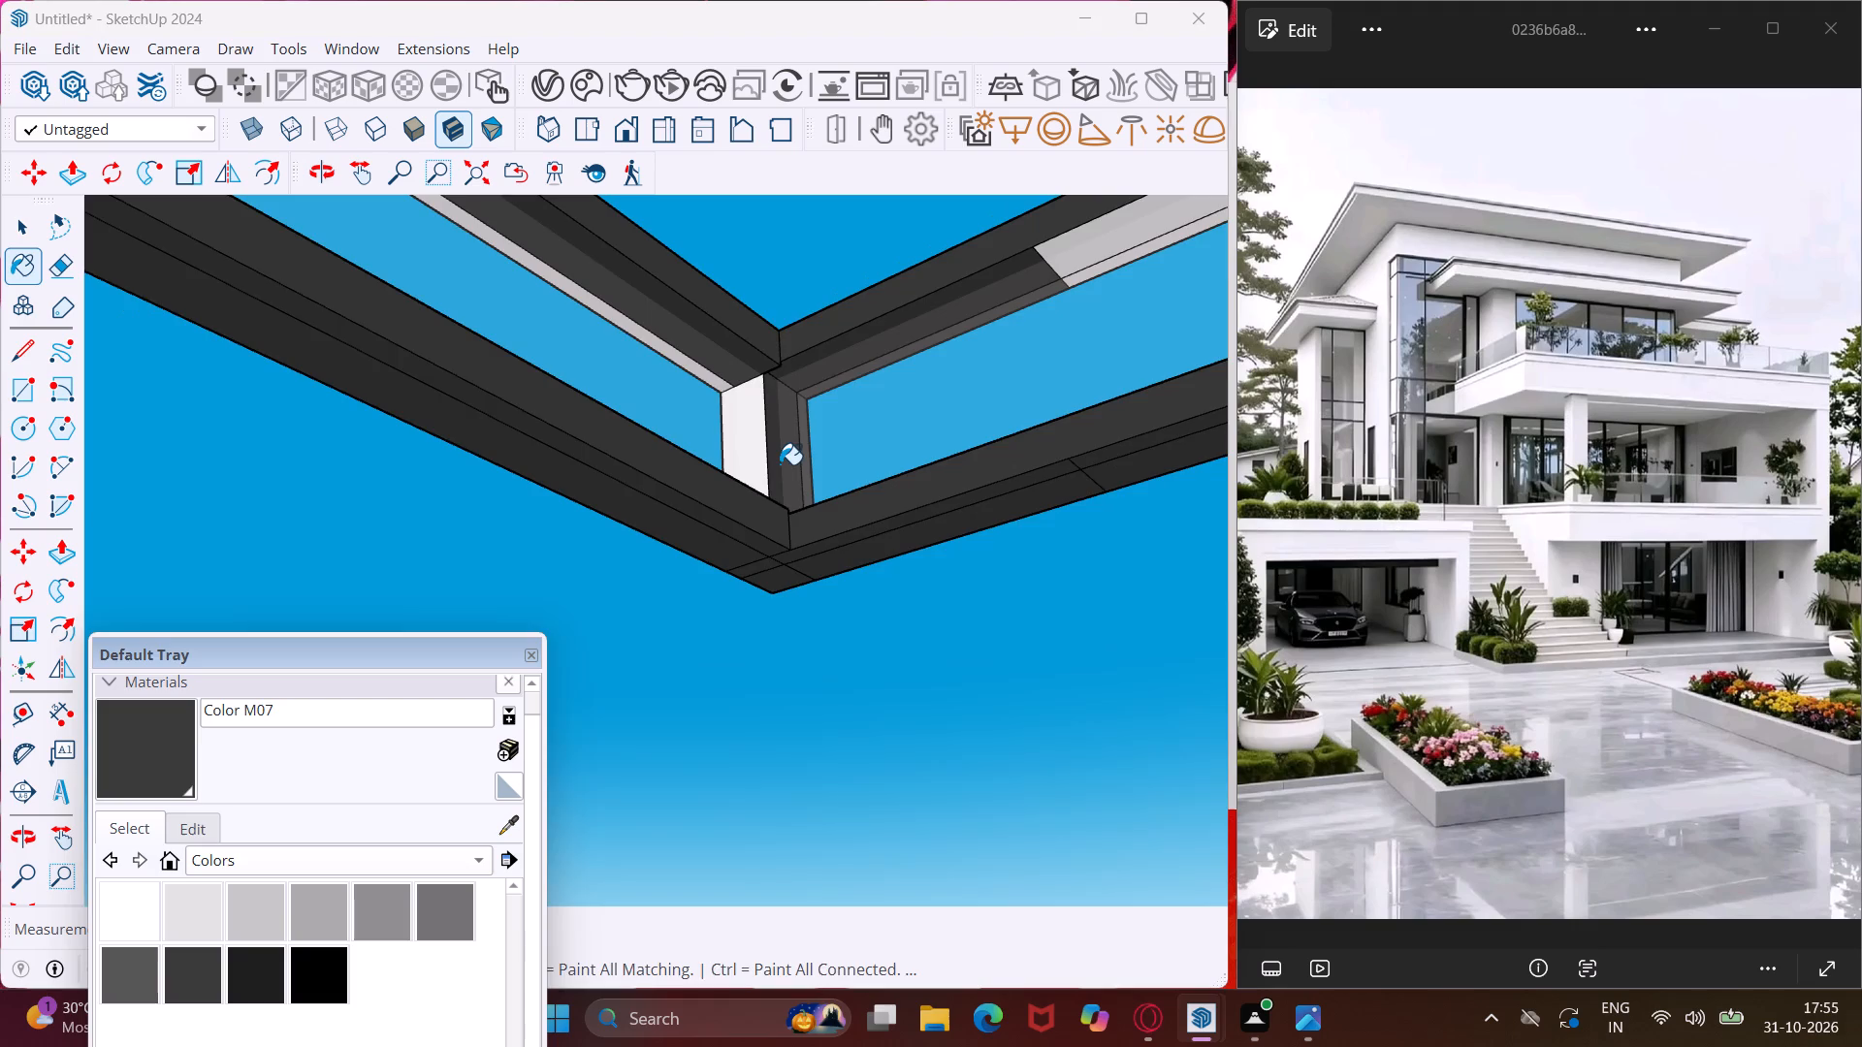
Paint the remaining light underside of the short return's top rail with Color M07.
middle_drag(780, 464, 801, 562)
scroll(776, 527, down, 3)
scroll(1043, 318, up, 7)
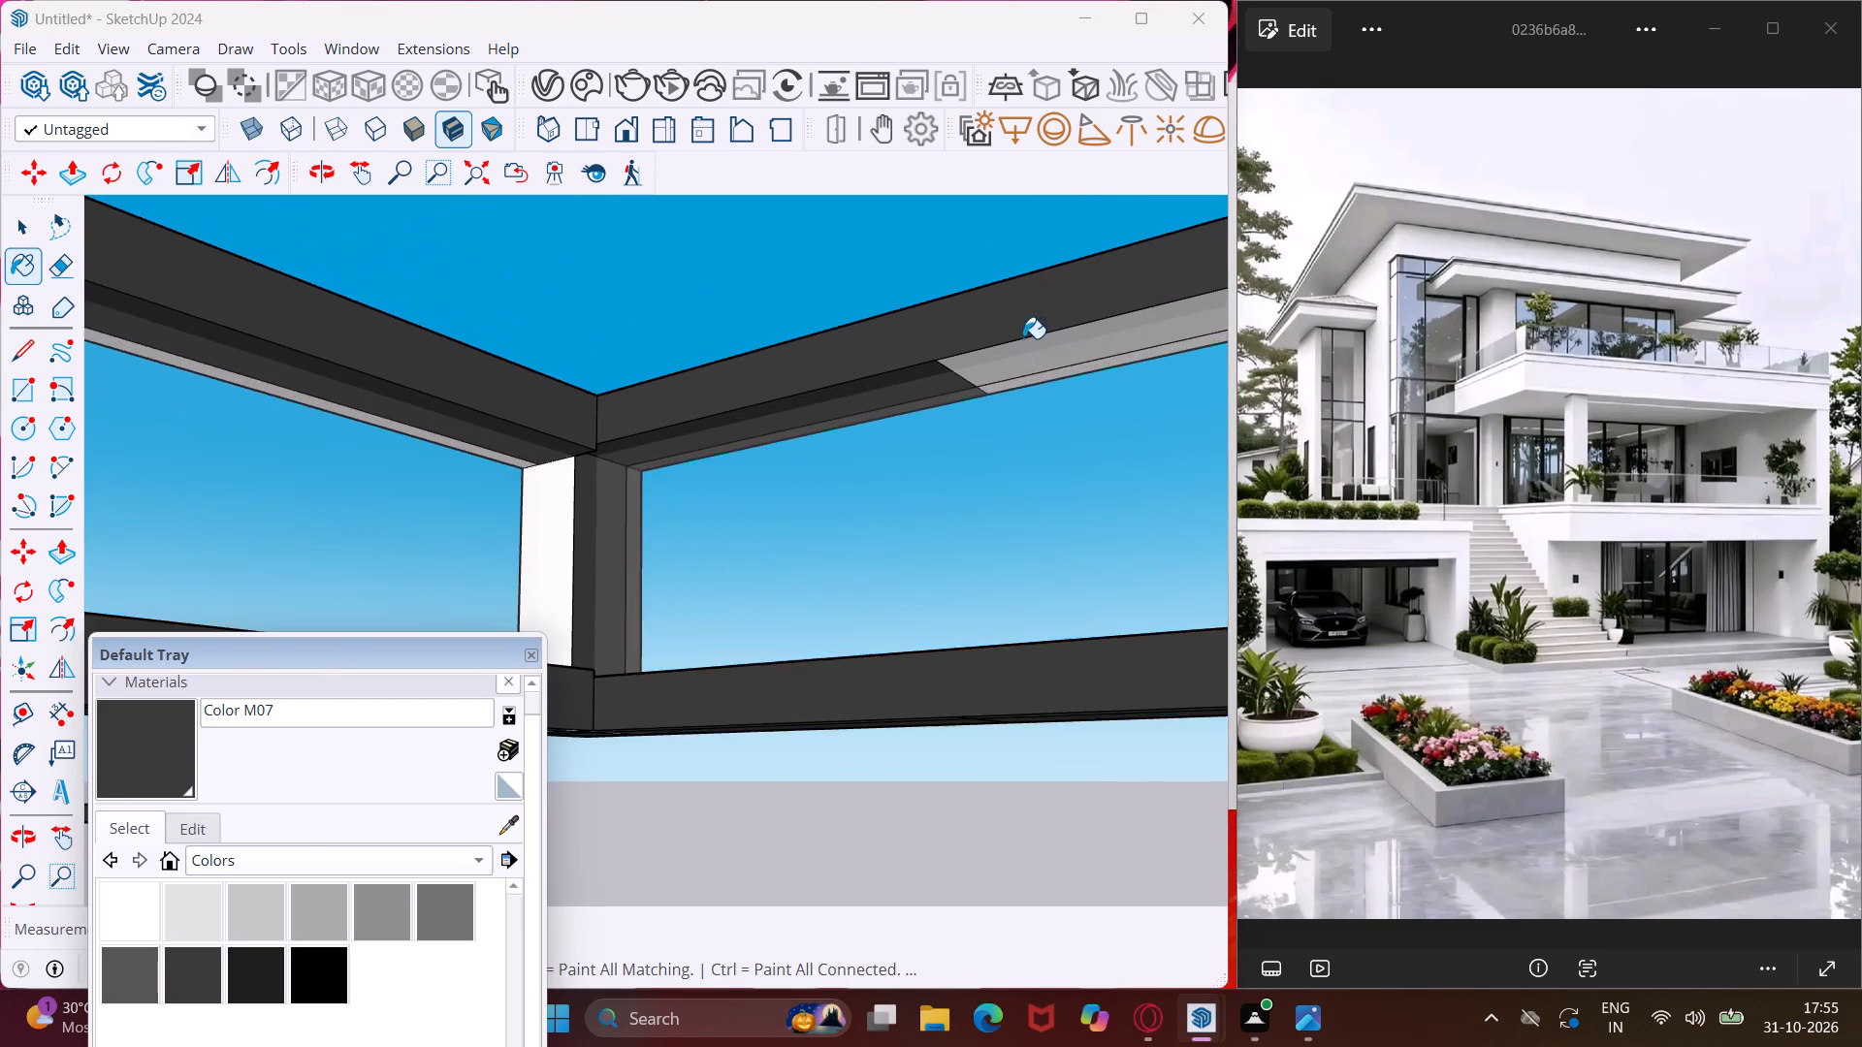
scroll(1023, 338, up, 4)
click(1010, 348)
scroll(900, 301, down, 6)
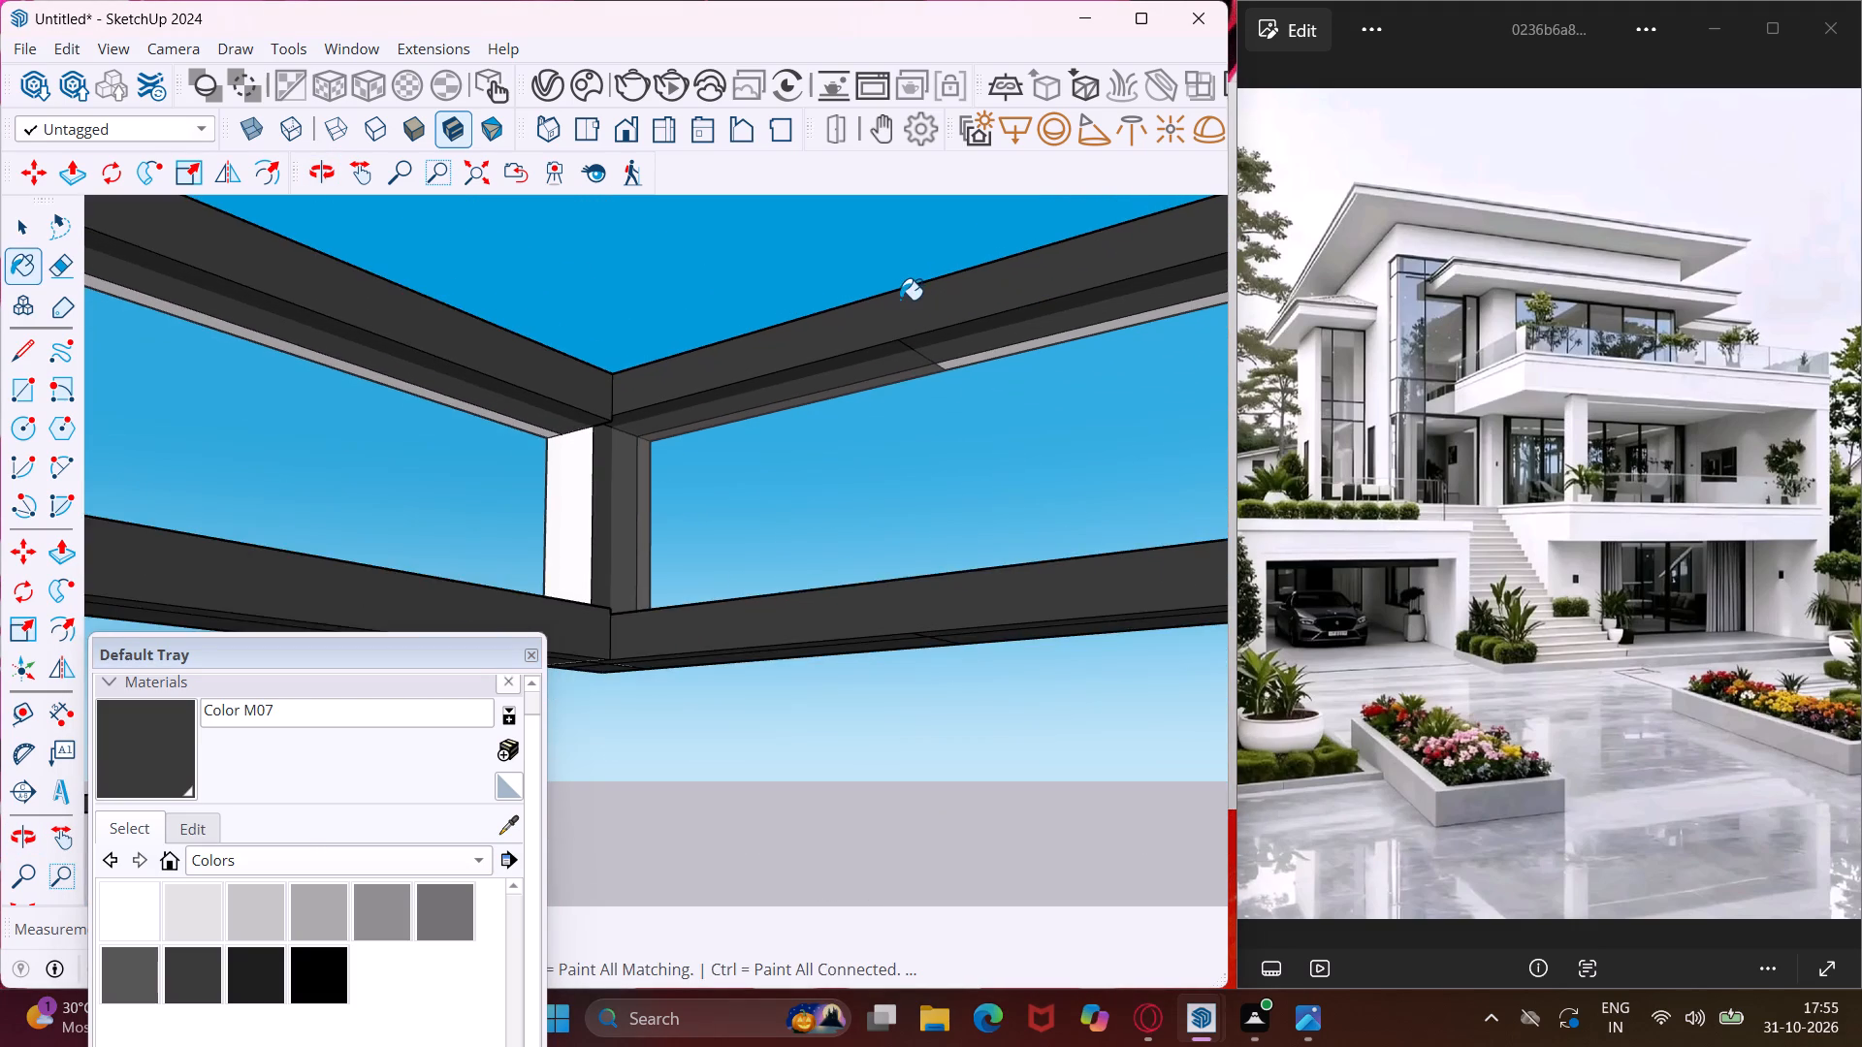
Paint both outer side strips of the end post on the long section with Color M07.
scroll(883, 294, down, 6)
middle_drag(795, 301, 877, 375)
scroll(862, 356, down, 4)
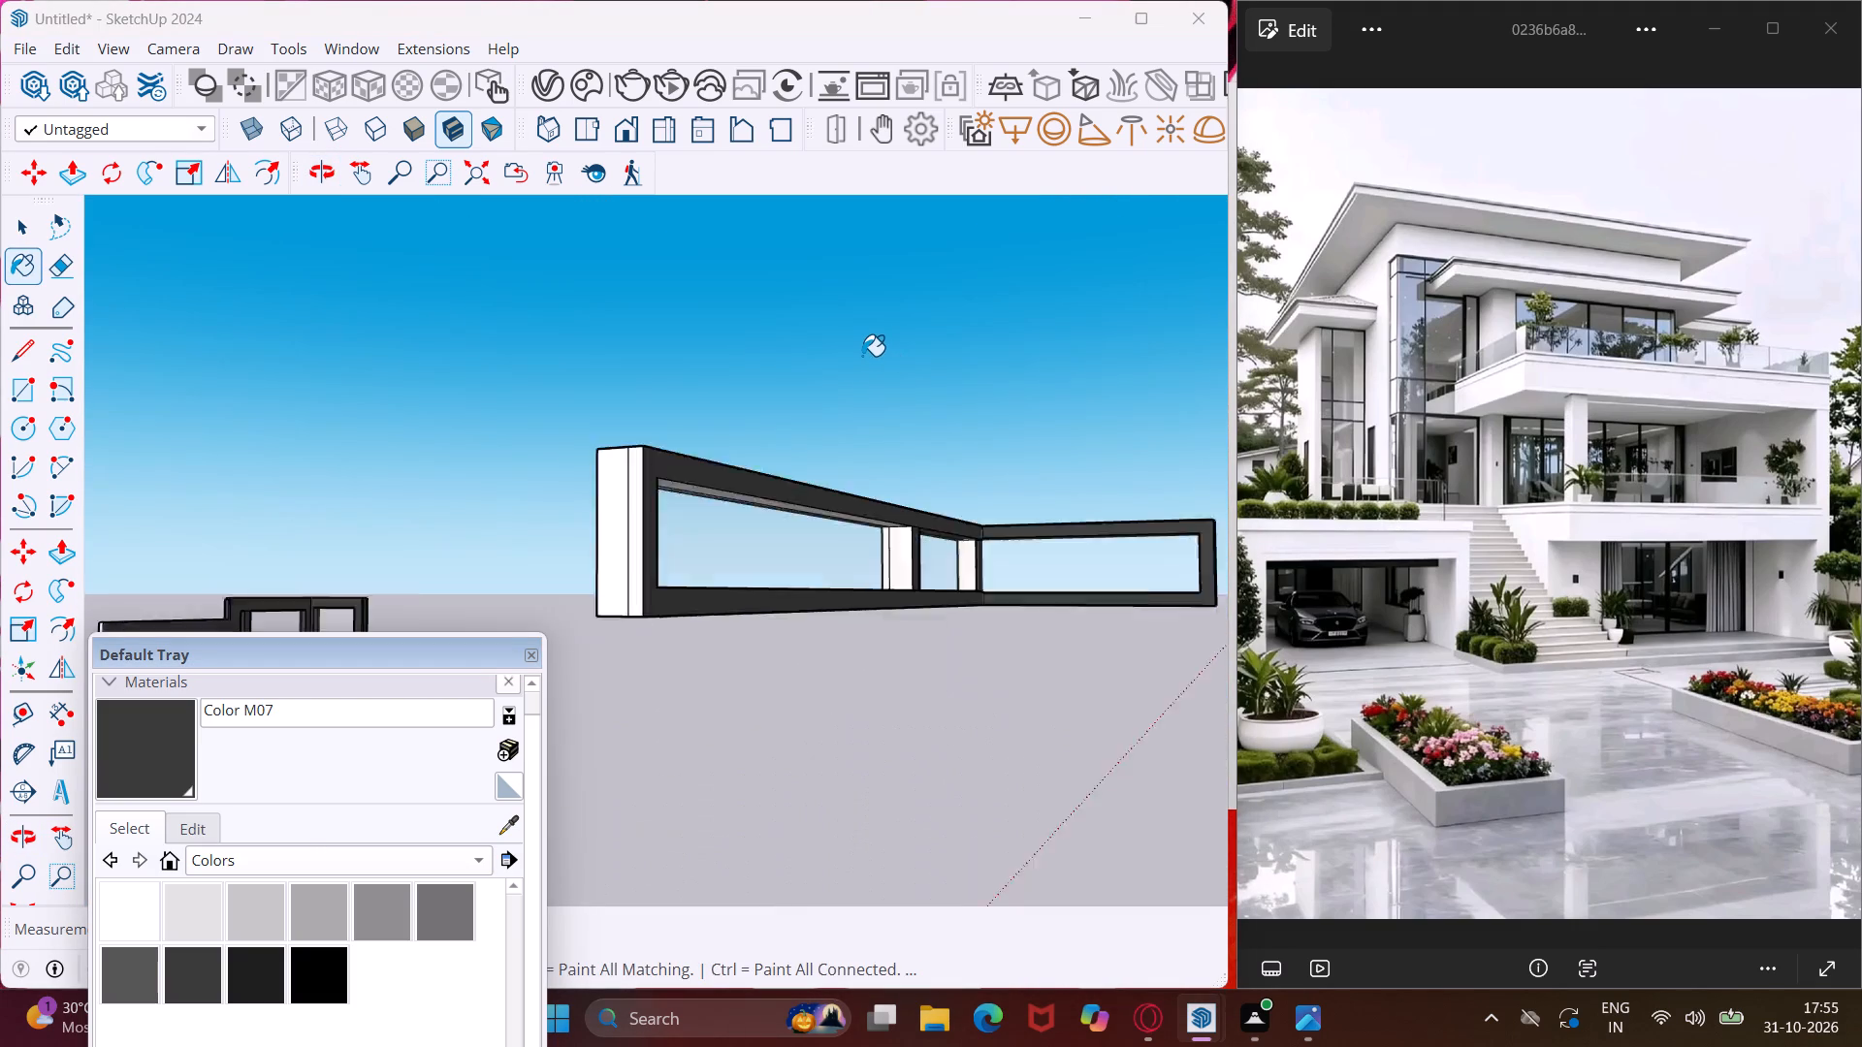
scroll(862, 356, down, 6)
scroll(799, 406, up, 13)
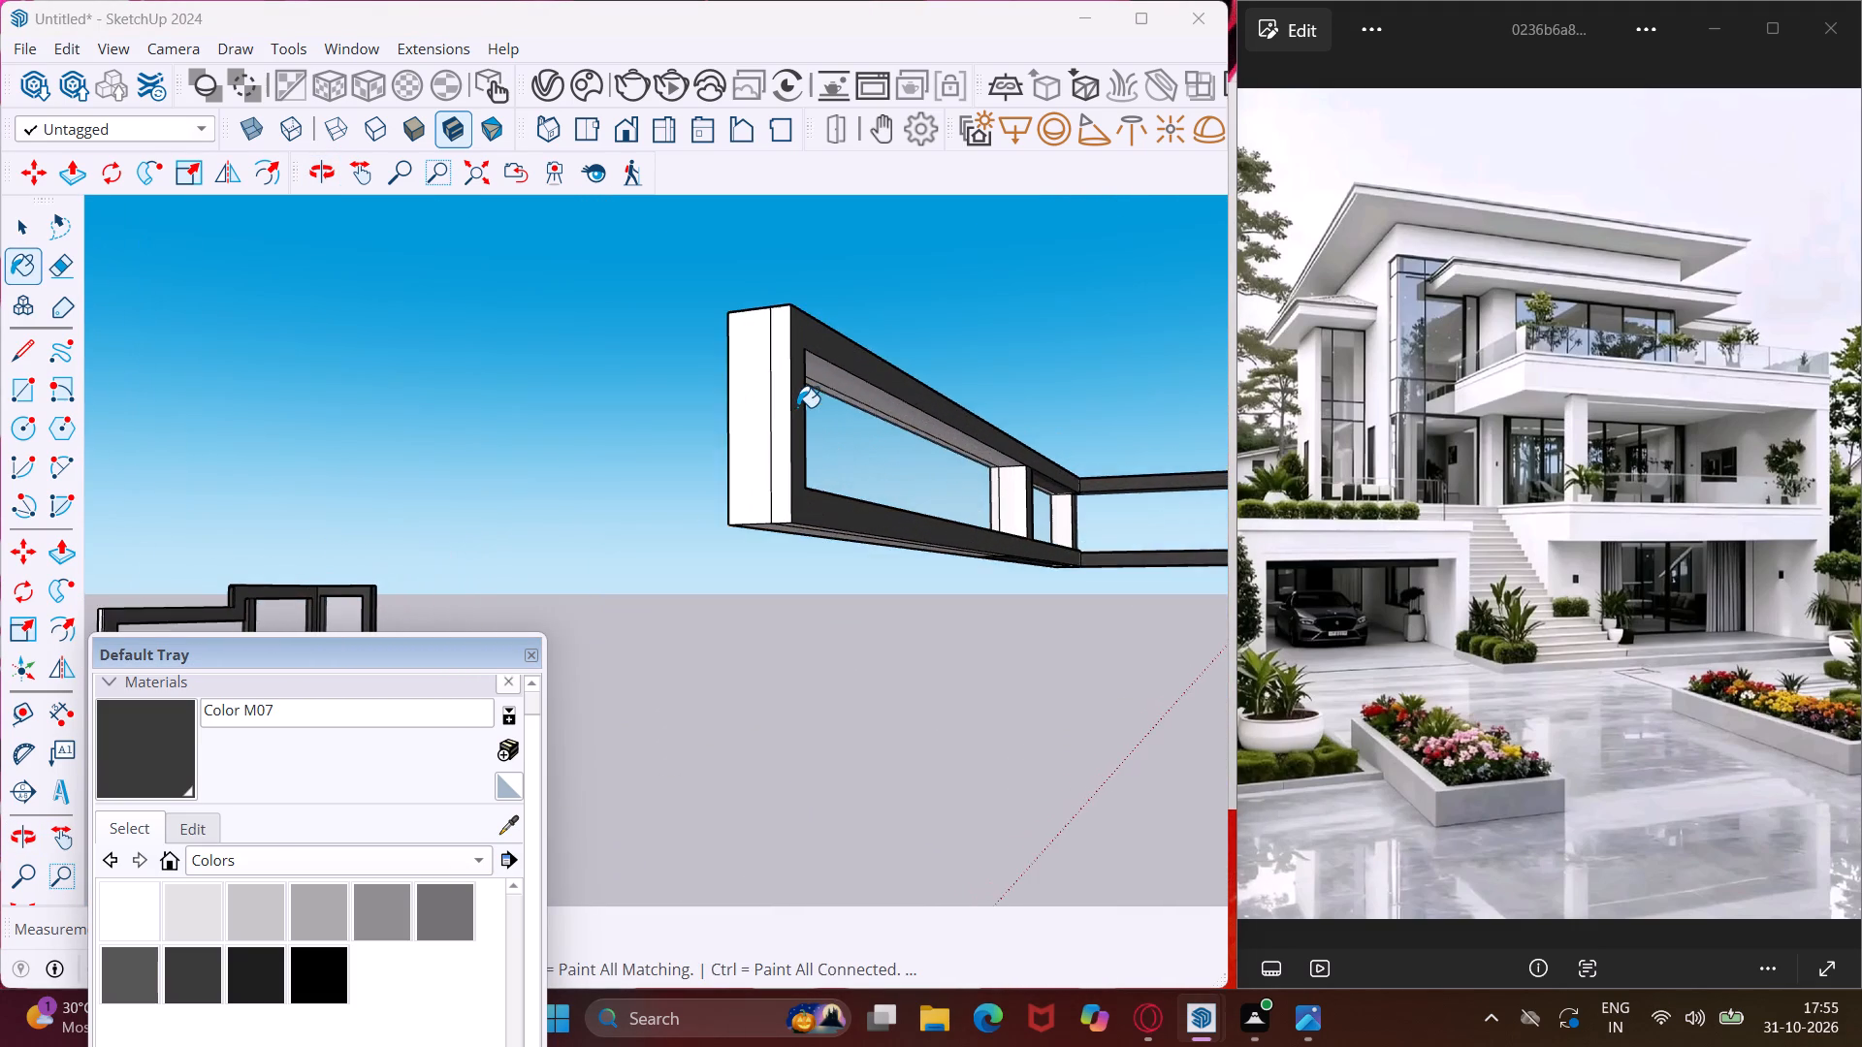
scroll(797, 407, up, 4)
click(779, 446)
click(748, 437)
Paint the underside strips of the long section's bottom rail with Color M07.
middle_drag(765, 480, 748, 421)
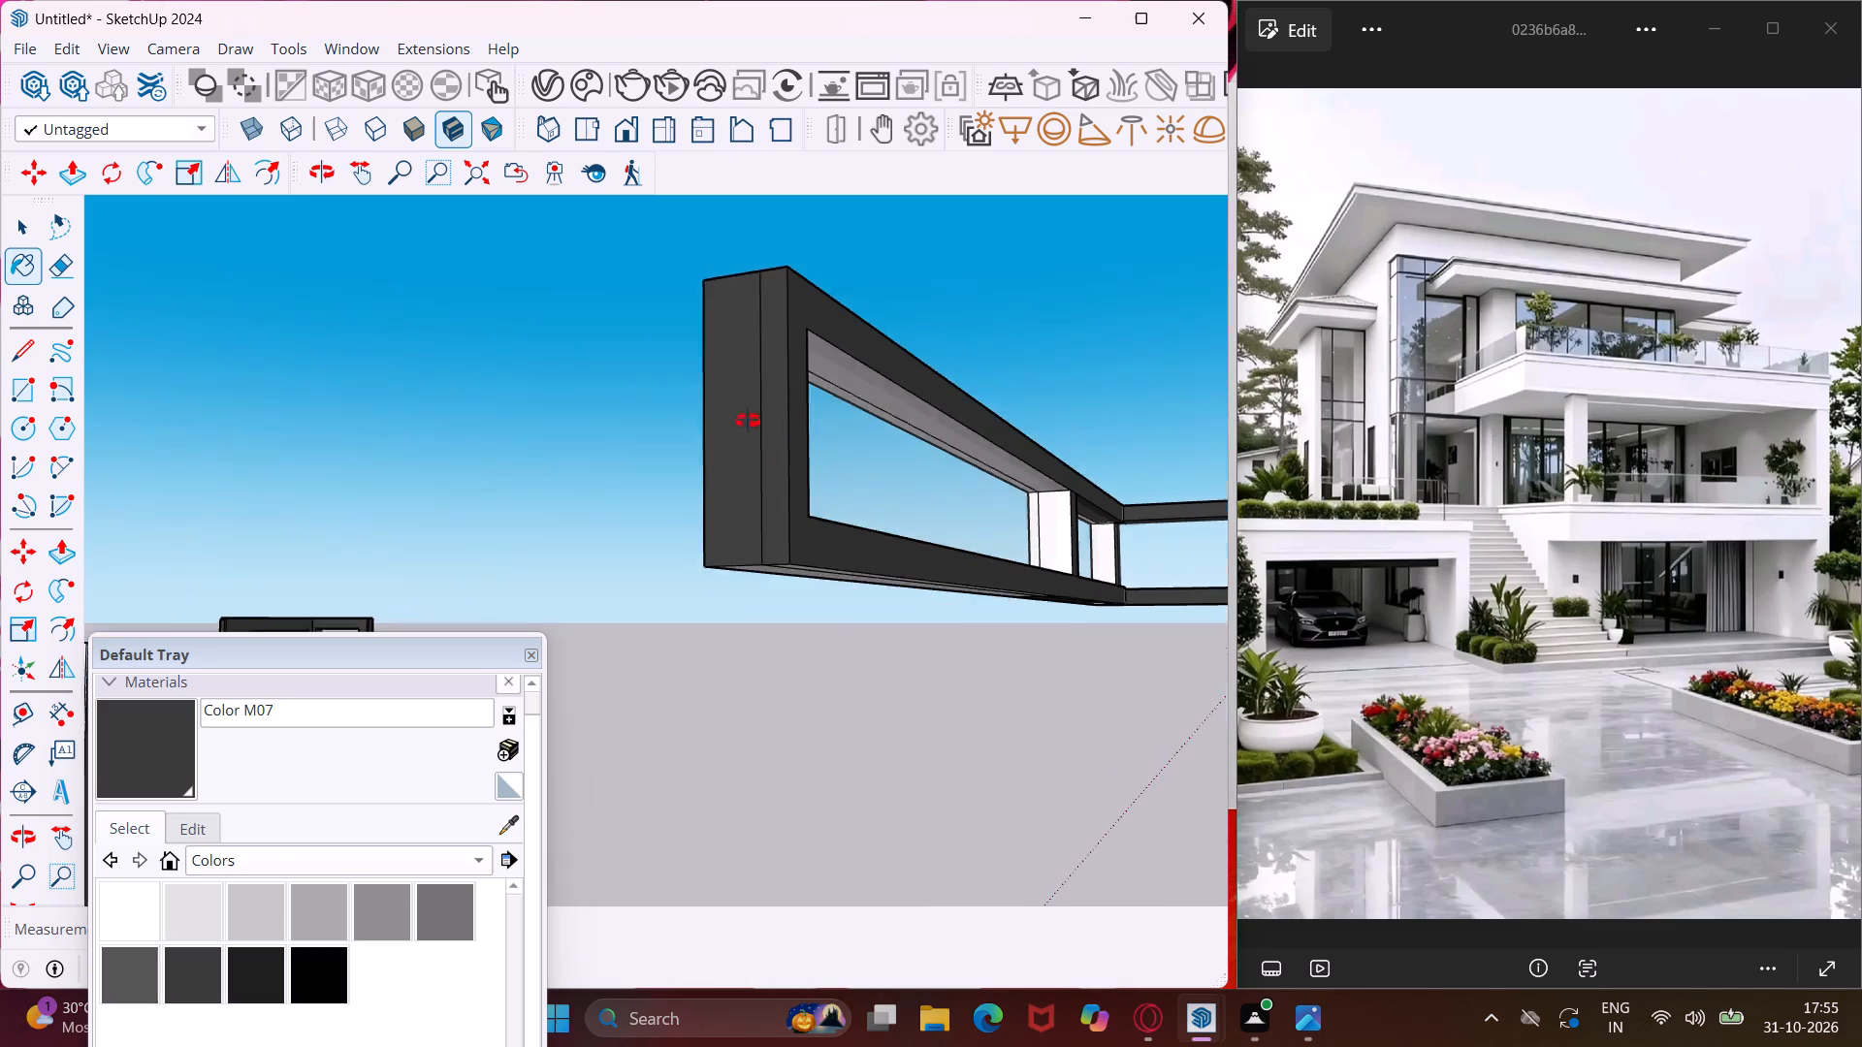
middle_drag(748, 421, 755, 313)
scroll(805, 614, up, 4)
click(784, 582)
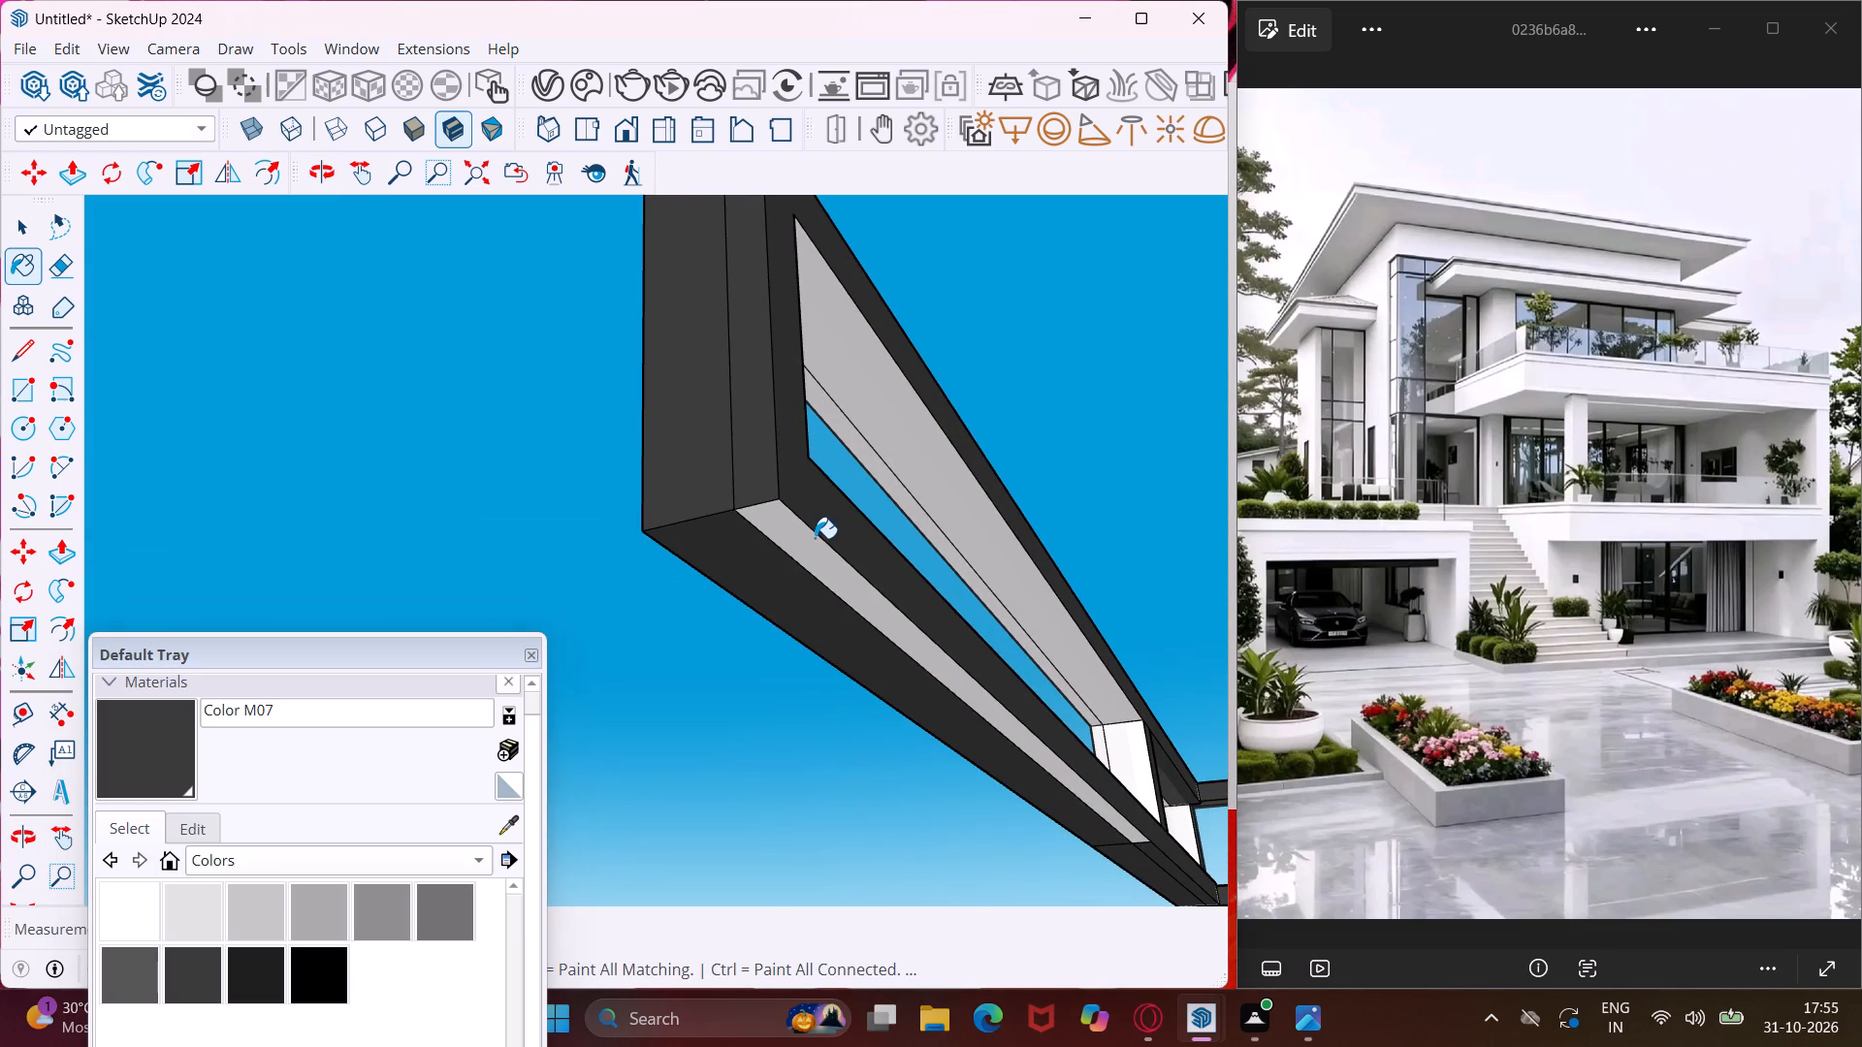
click(815, 538)
Paint the long section's opposite frame face and the adjoining outer strips of the sill and end-post jamb with Color M07.
middle_drag(814, 538, 1252, 890)
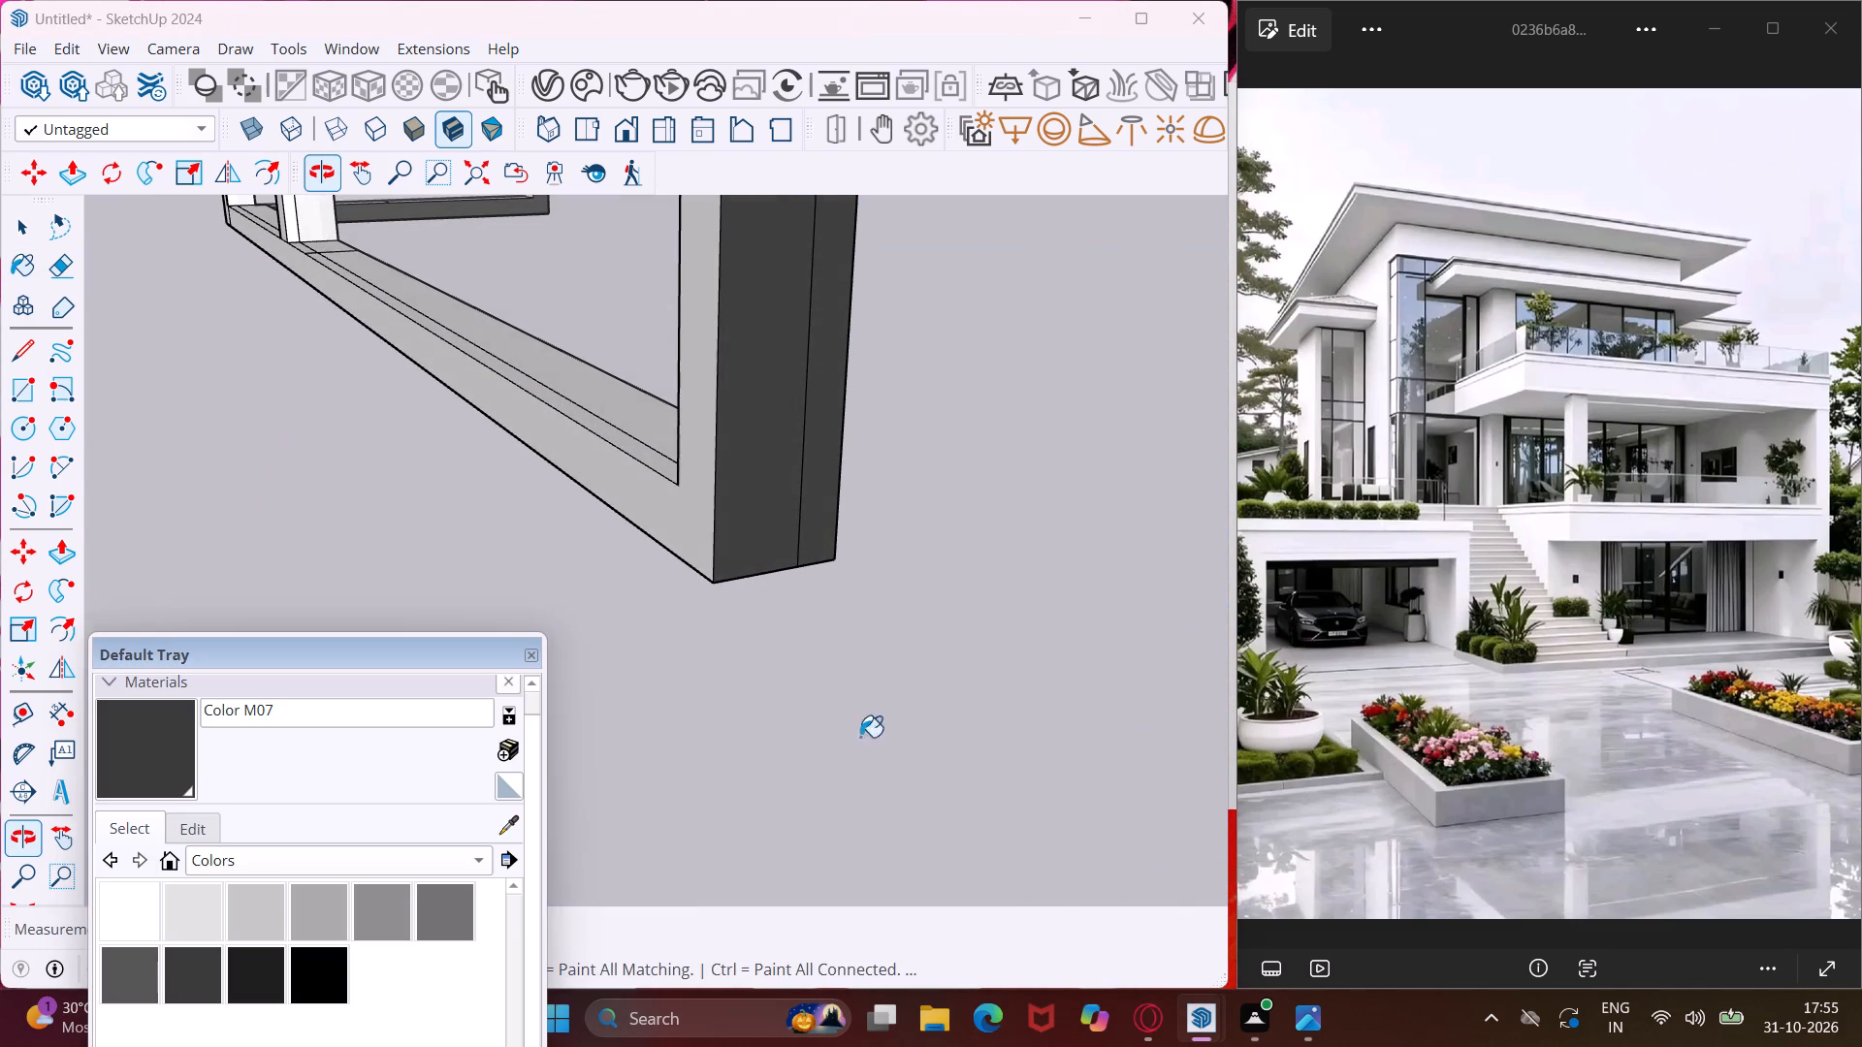
click(708, 529)
middle_drag(681, 490, 936, 647)
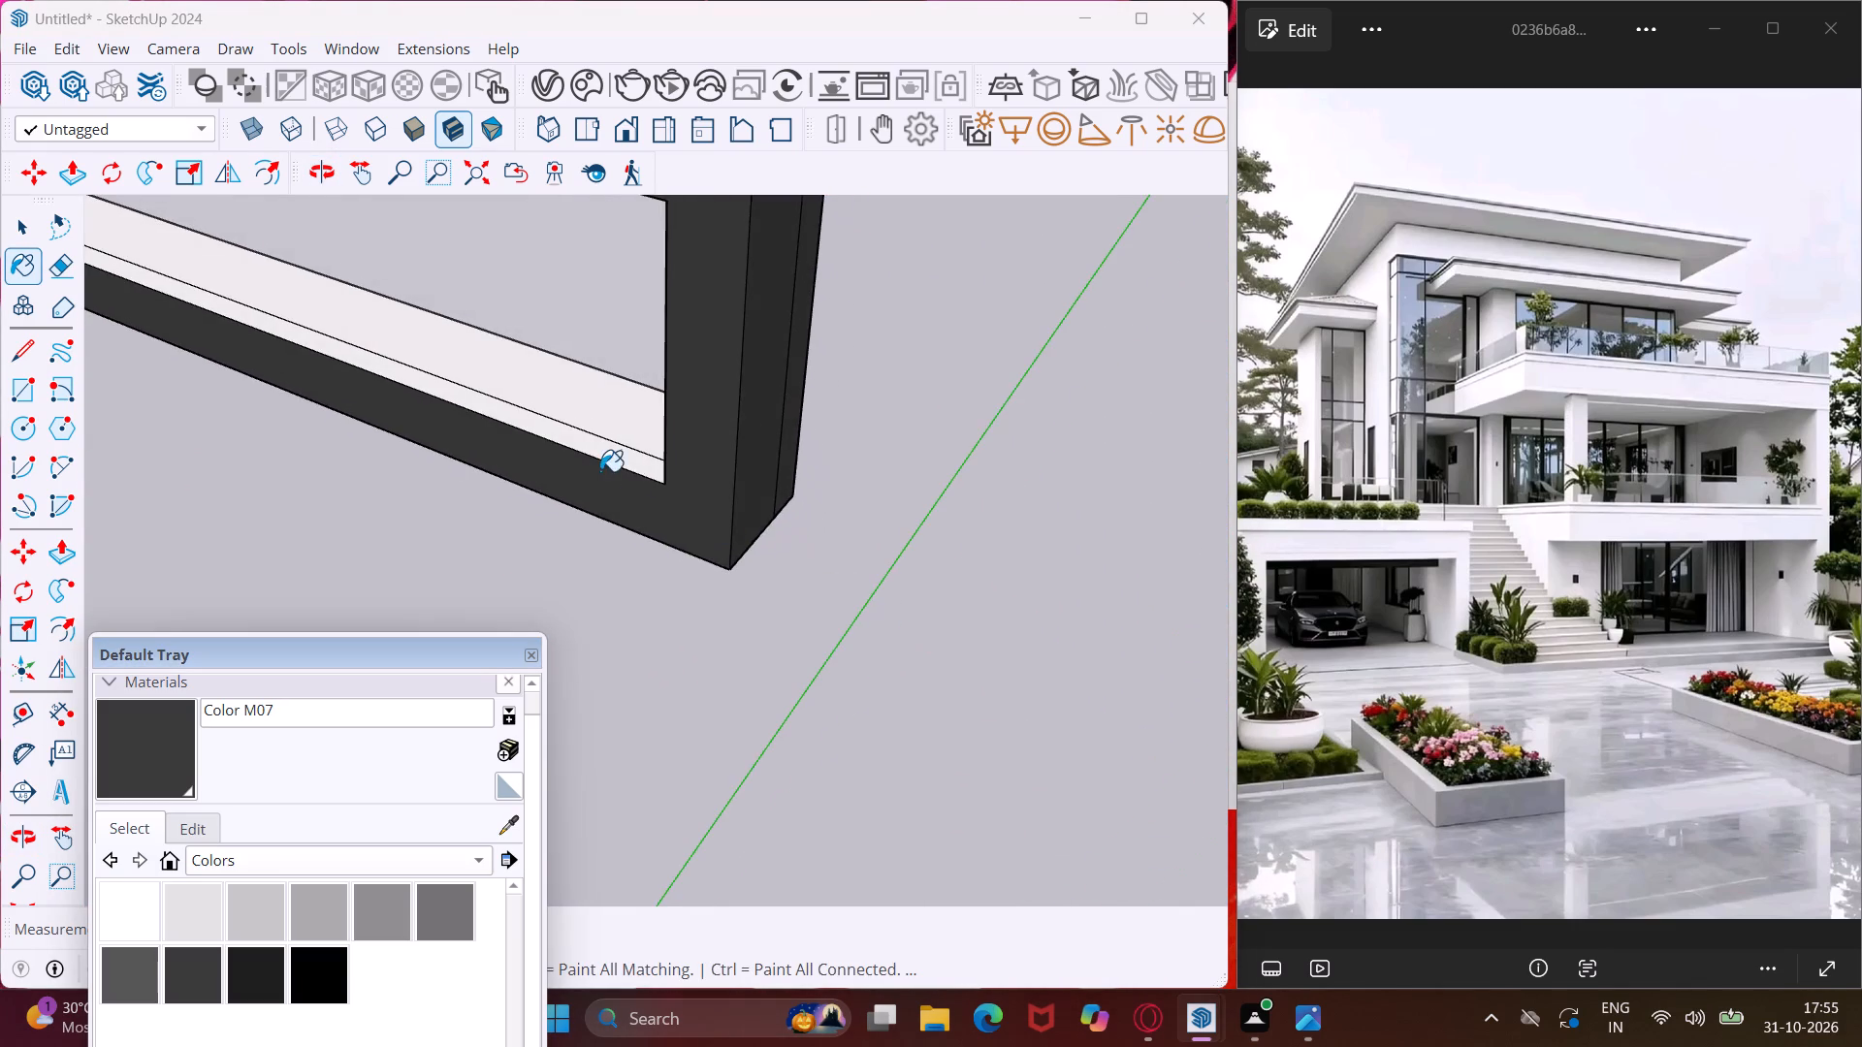
scroll(600, 470, up, 7)
click(638, 462)
middle_drag(638, 462, 1022, 483)
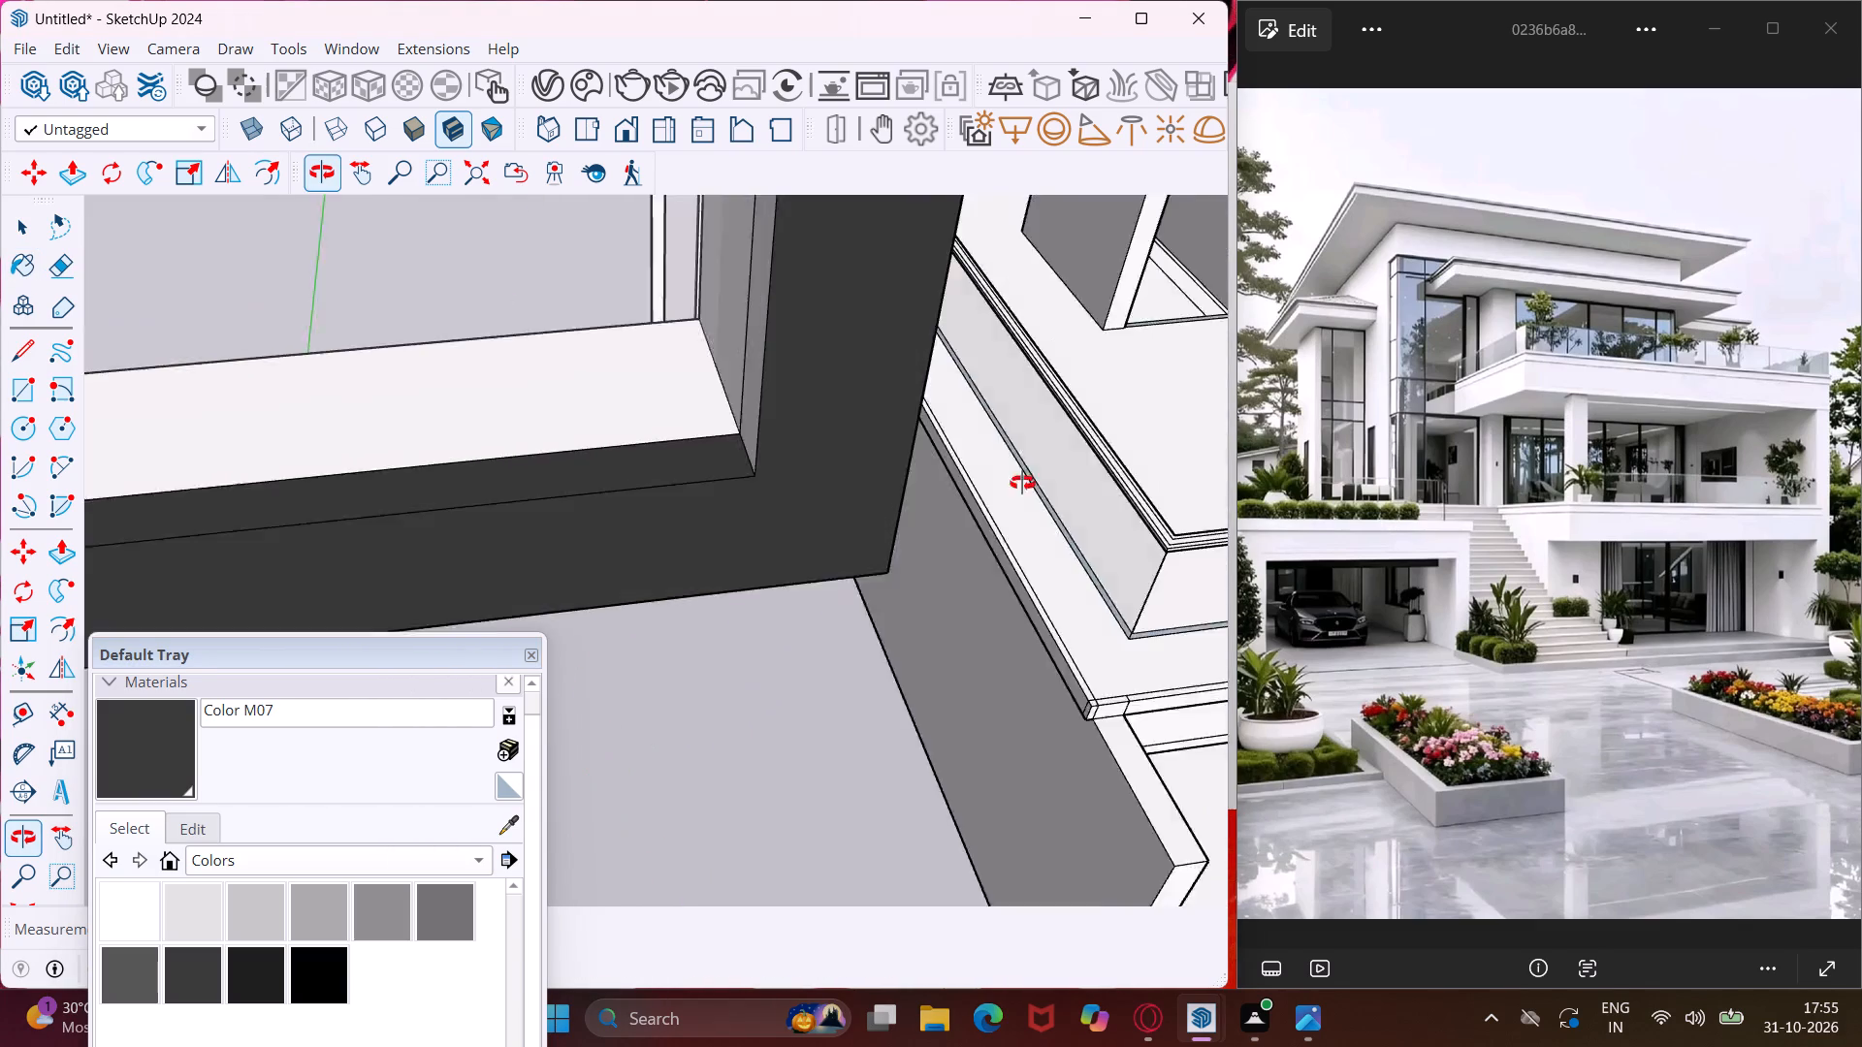
middle_drag(1022, 483, 1117, 475)
click(723, 391)
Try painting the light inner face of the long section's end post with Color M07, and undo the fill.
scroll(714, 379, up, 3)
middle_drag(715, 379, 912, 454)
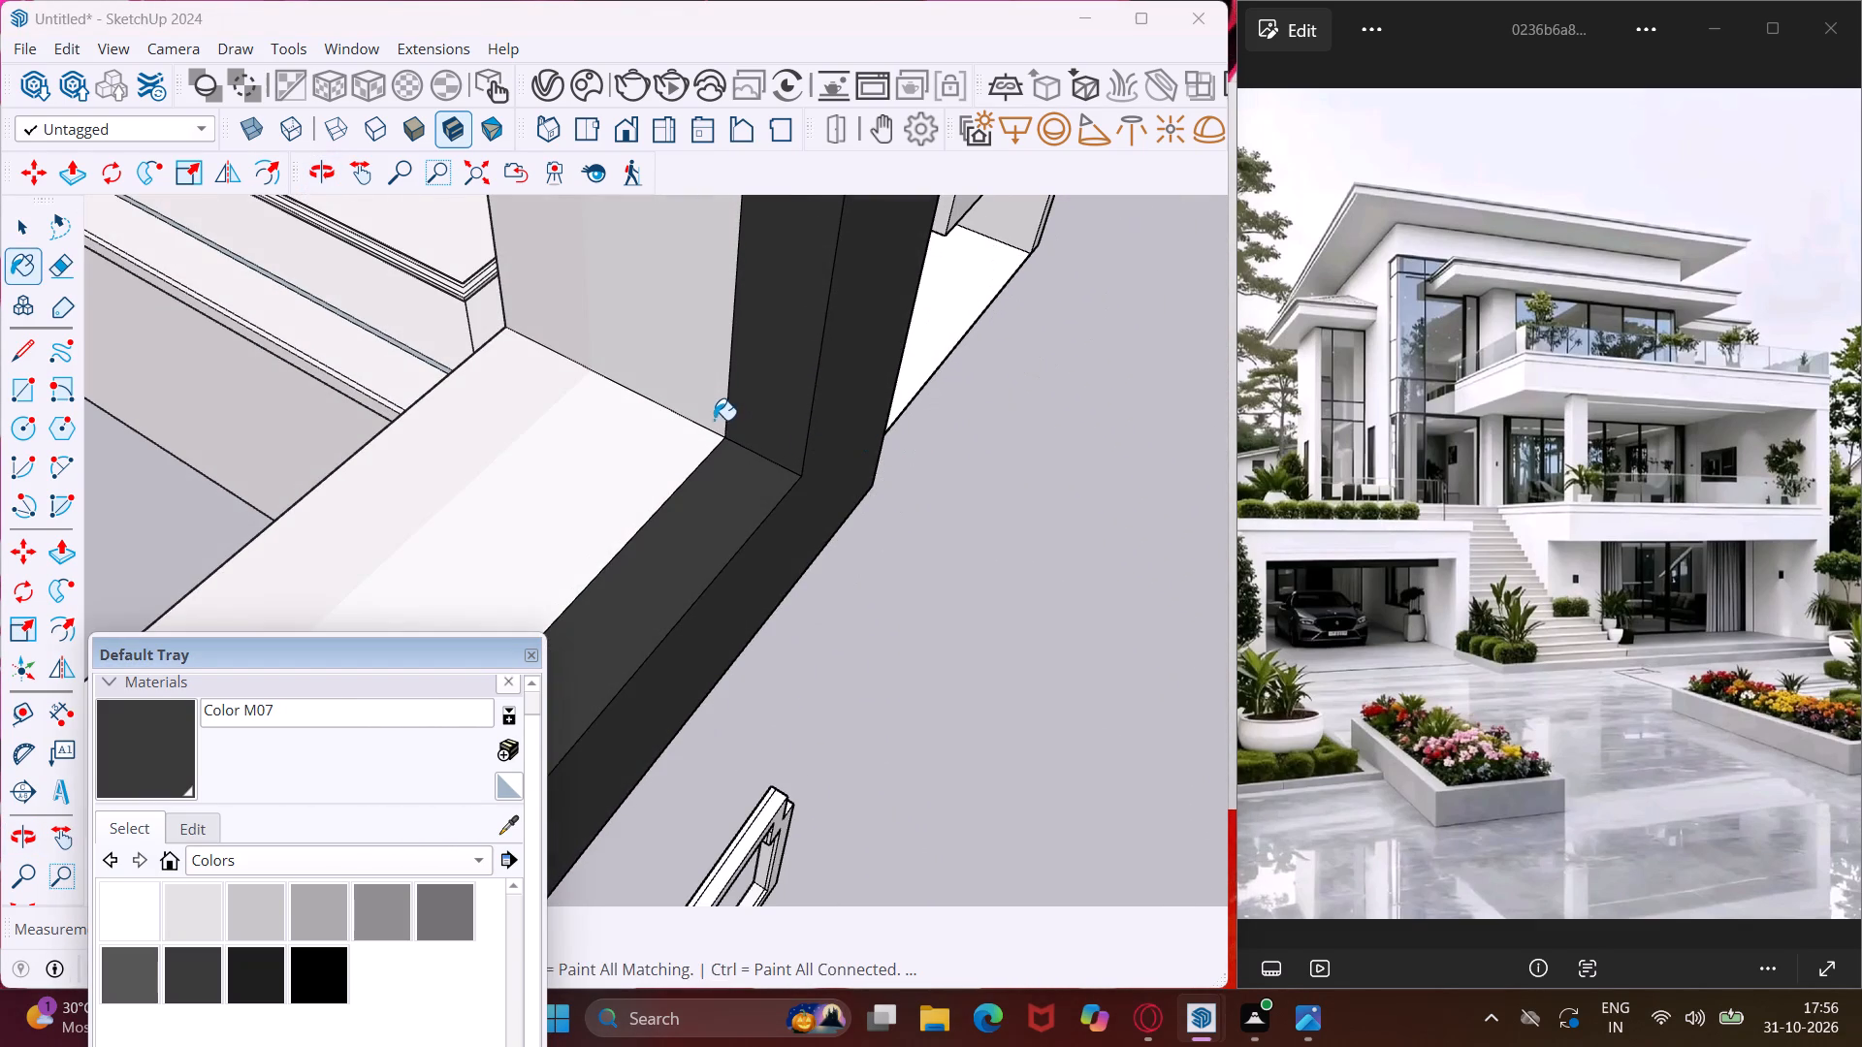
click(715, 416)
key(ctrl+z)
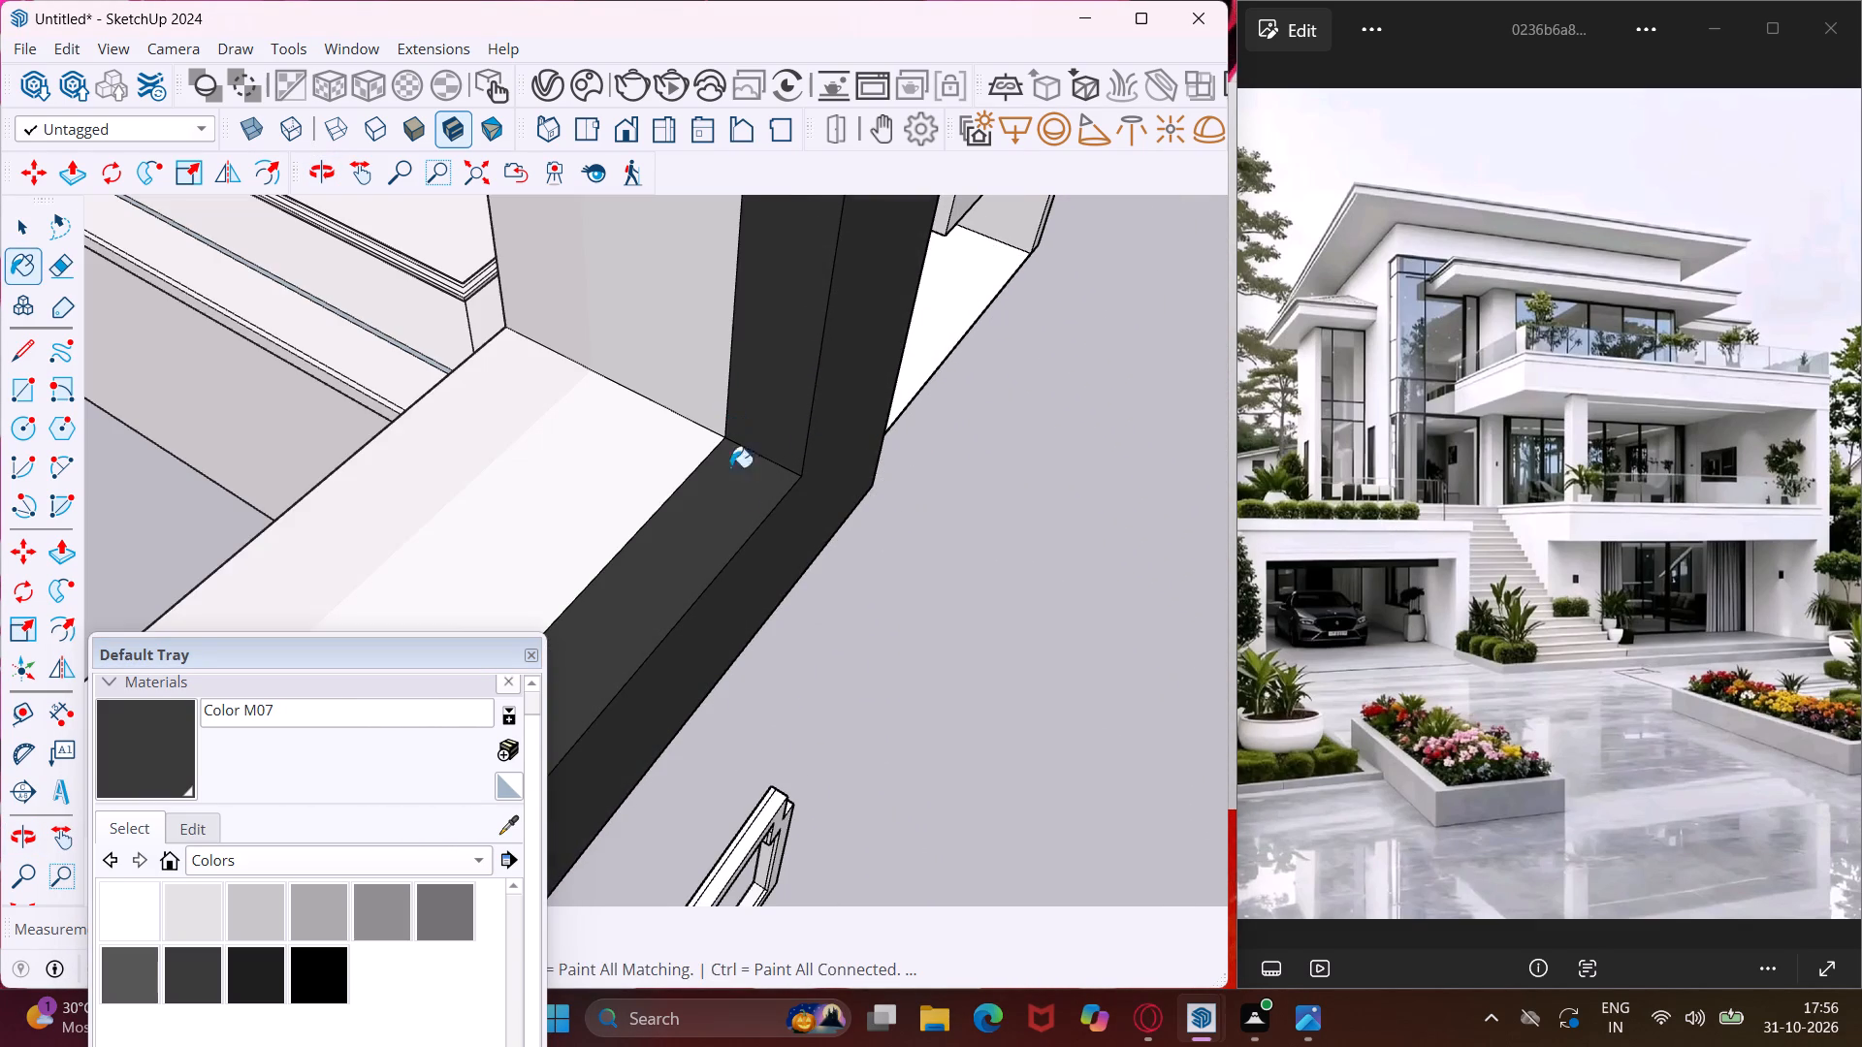
Paint both top-face strips of the long section's top rail with Color M07.
scroll(725, 500, down, 13)
middle_drag(696, 497, 1006, 469)
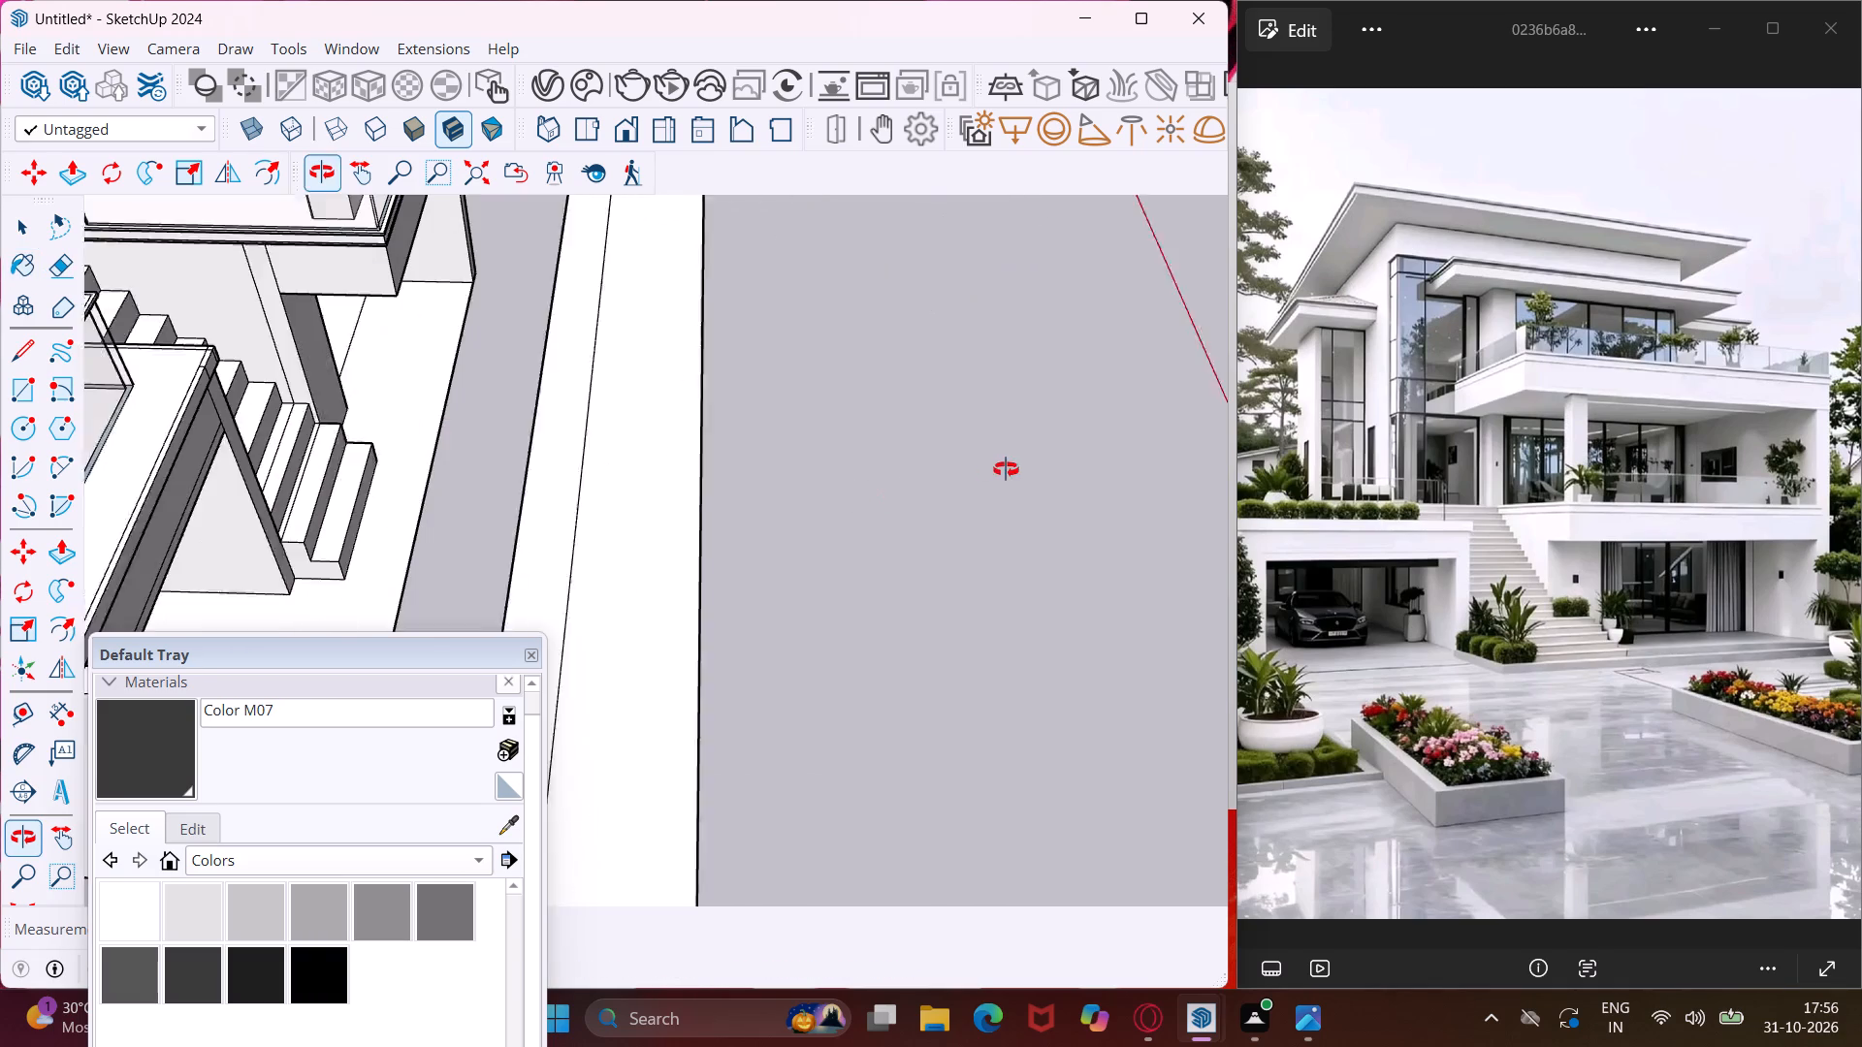
middle_drag(1006, 469, 999, 462)
click(647, 465)
click(595, 459)
Paint the long section's light inner sill and the end post's inner face with Color M07.
middle_drag(595, 459, 712, 331)
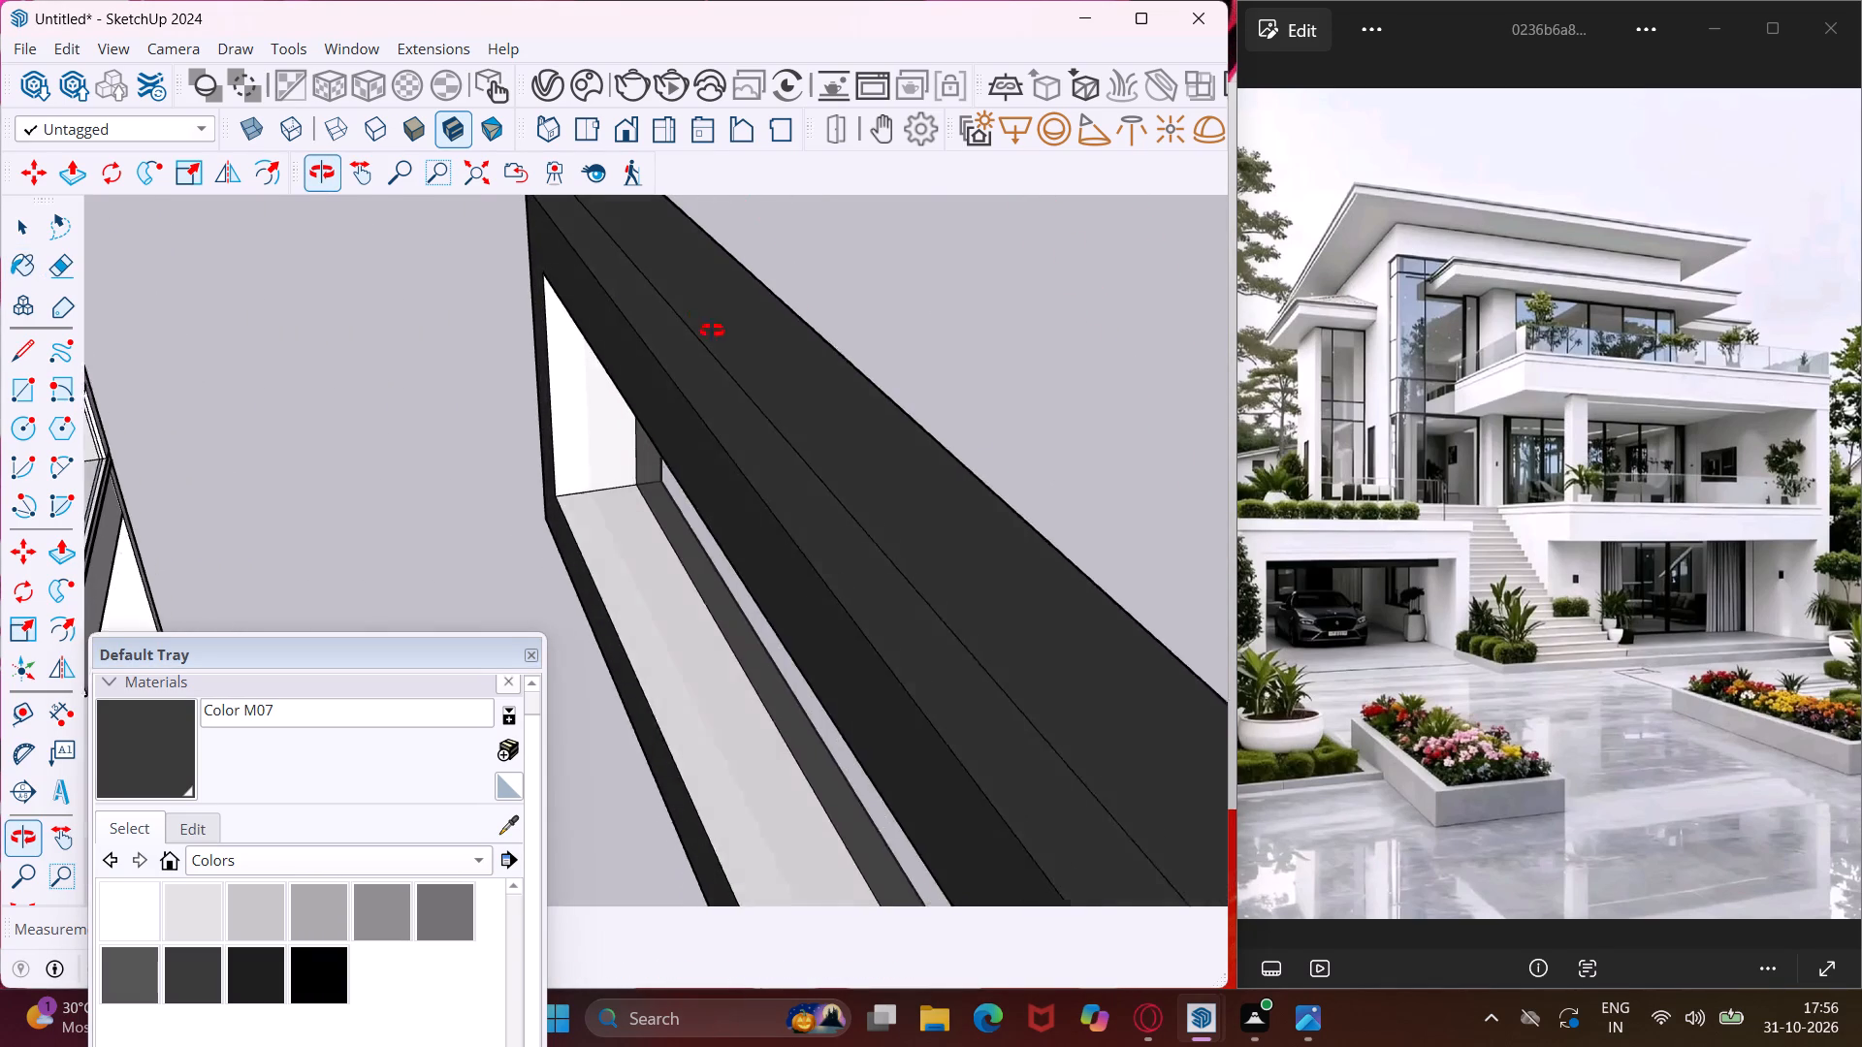
middle_drag(712, 331, 715, 322)
scroll(609, 566, up, 4)
click(599, 555)
click(559, 398)
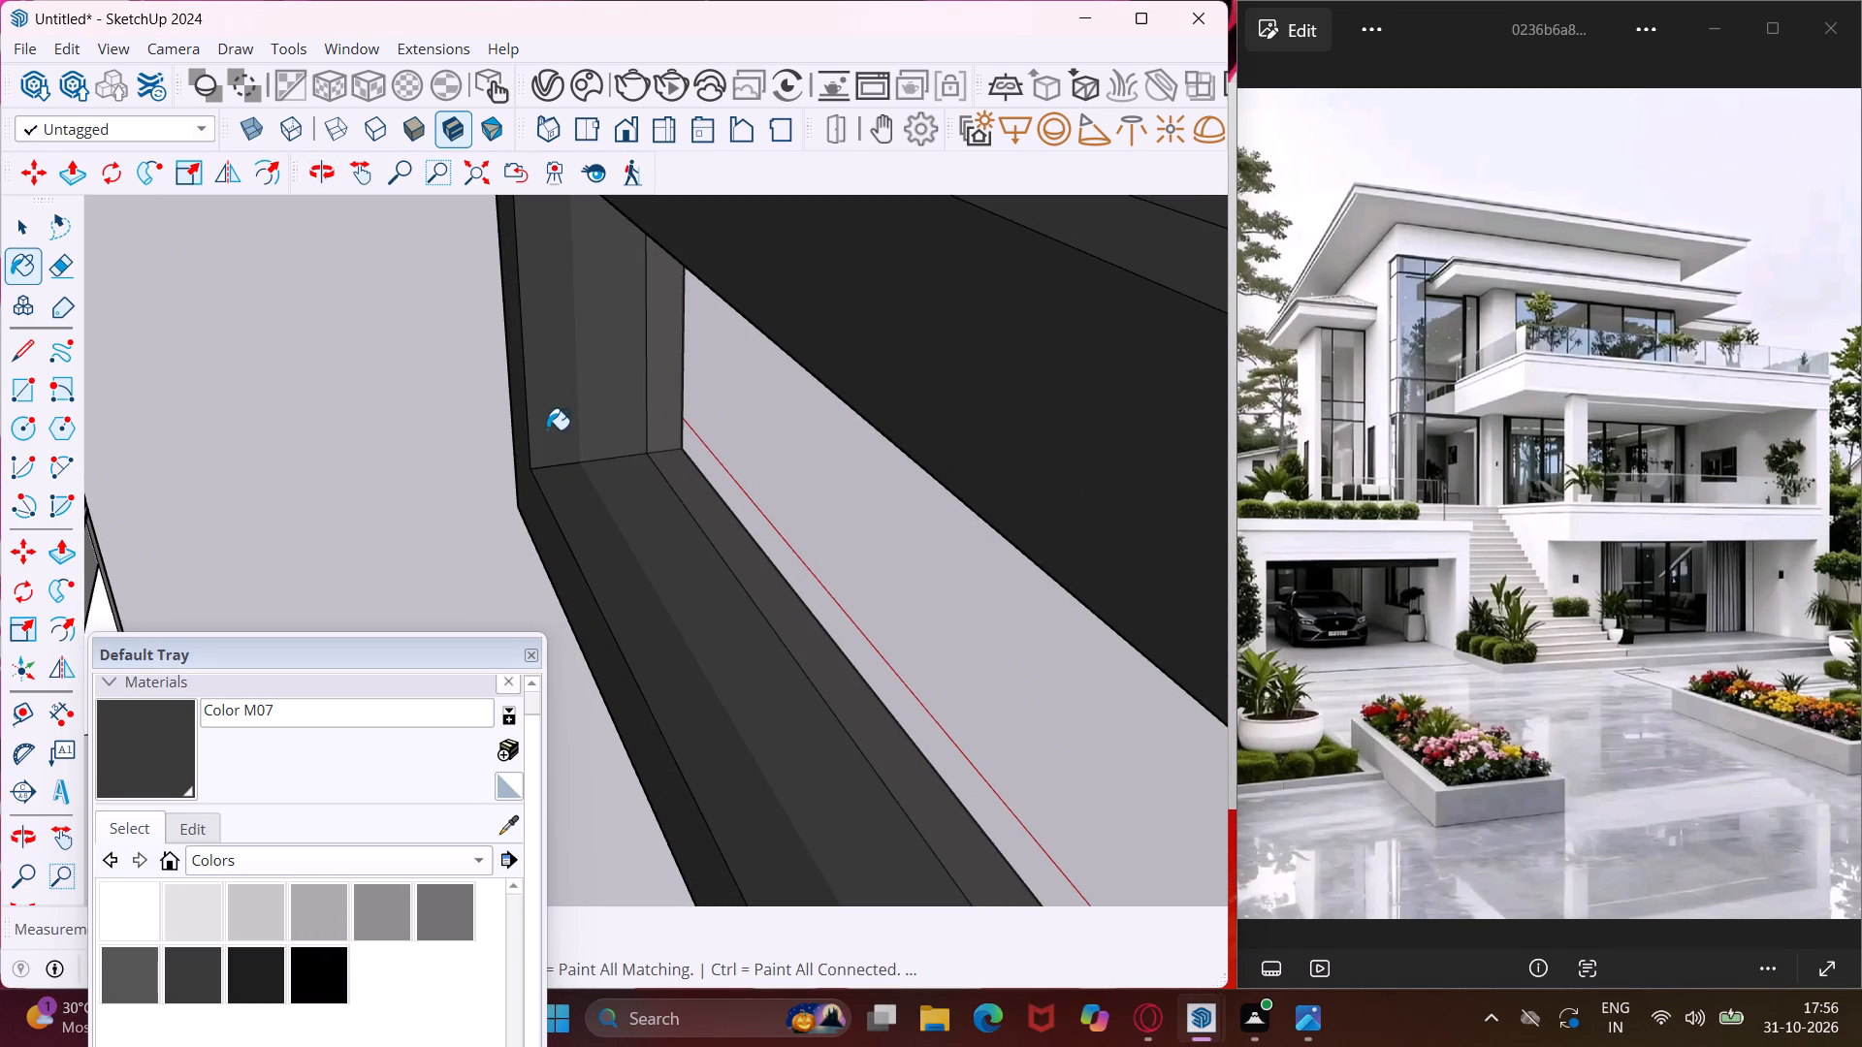
Paint the light underside of the long section's top rail near the end post with Color M07.
scroll(571, 389, down, 13)
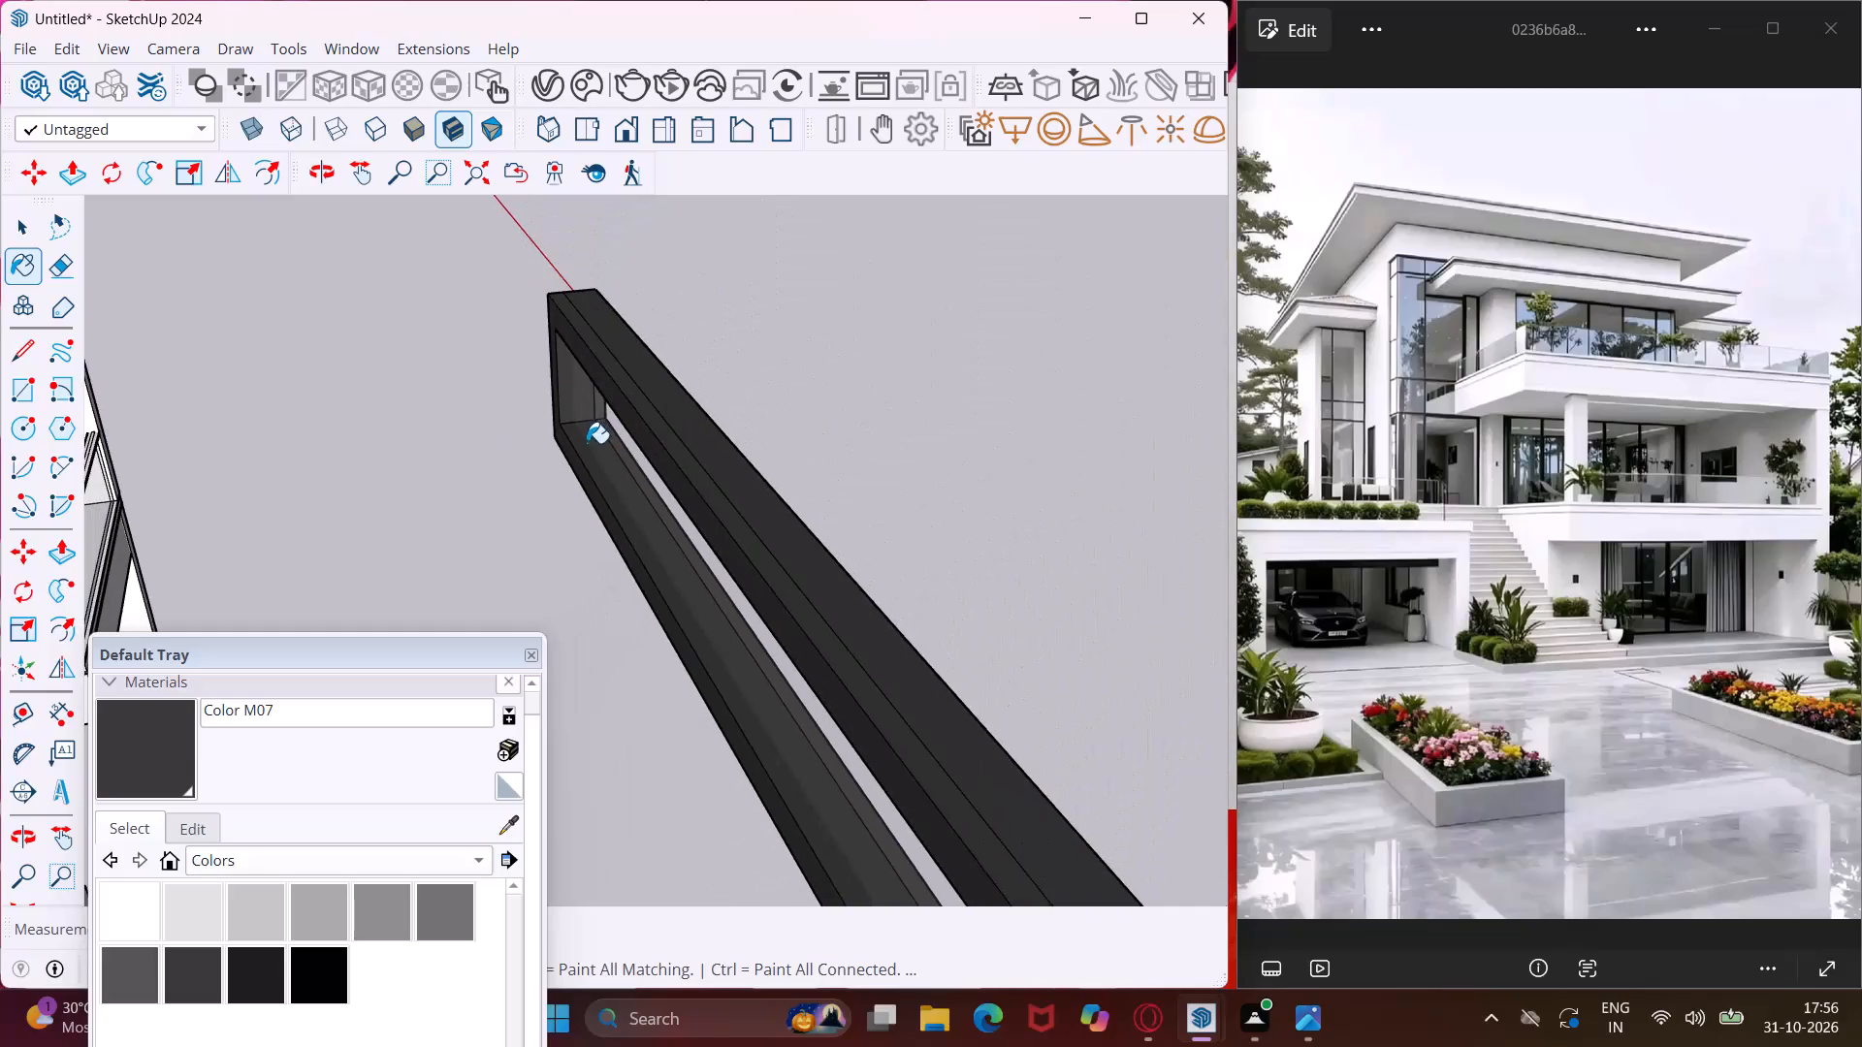
middle_drag(587, 443, 883, 241)
scroll(885, 247, down, 1)
middle_drag(701, 323, 702, 321)
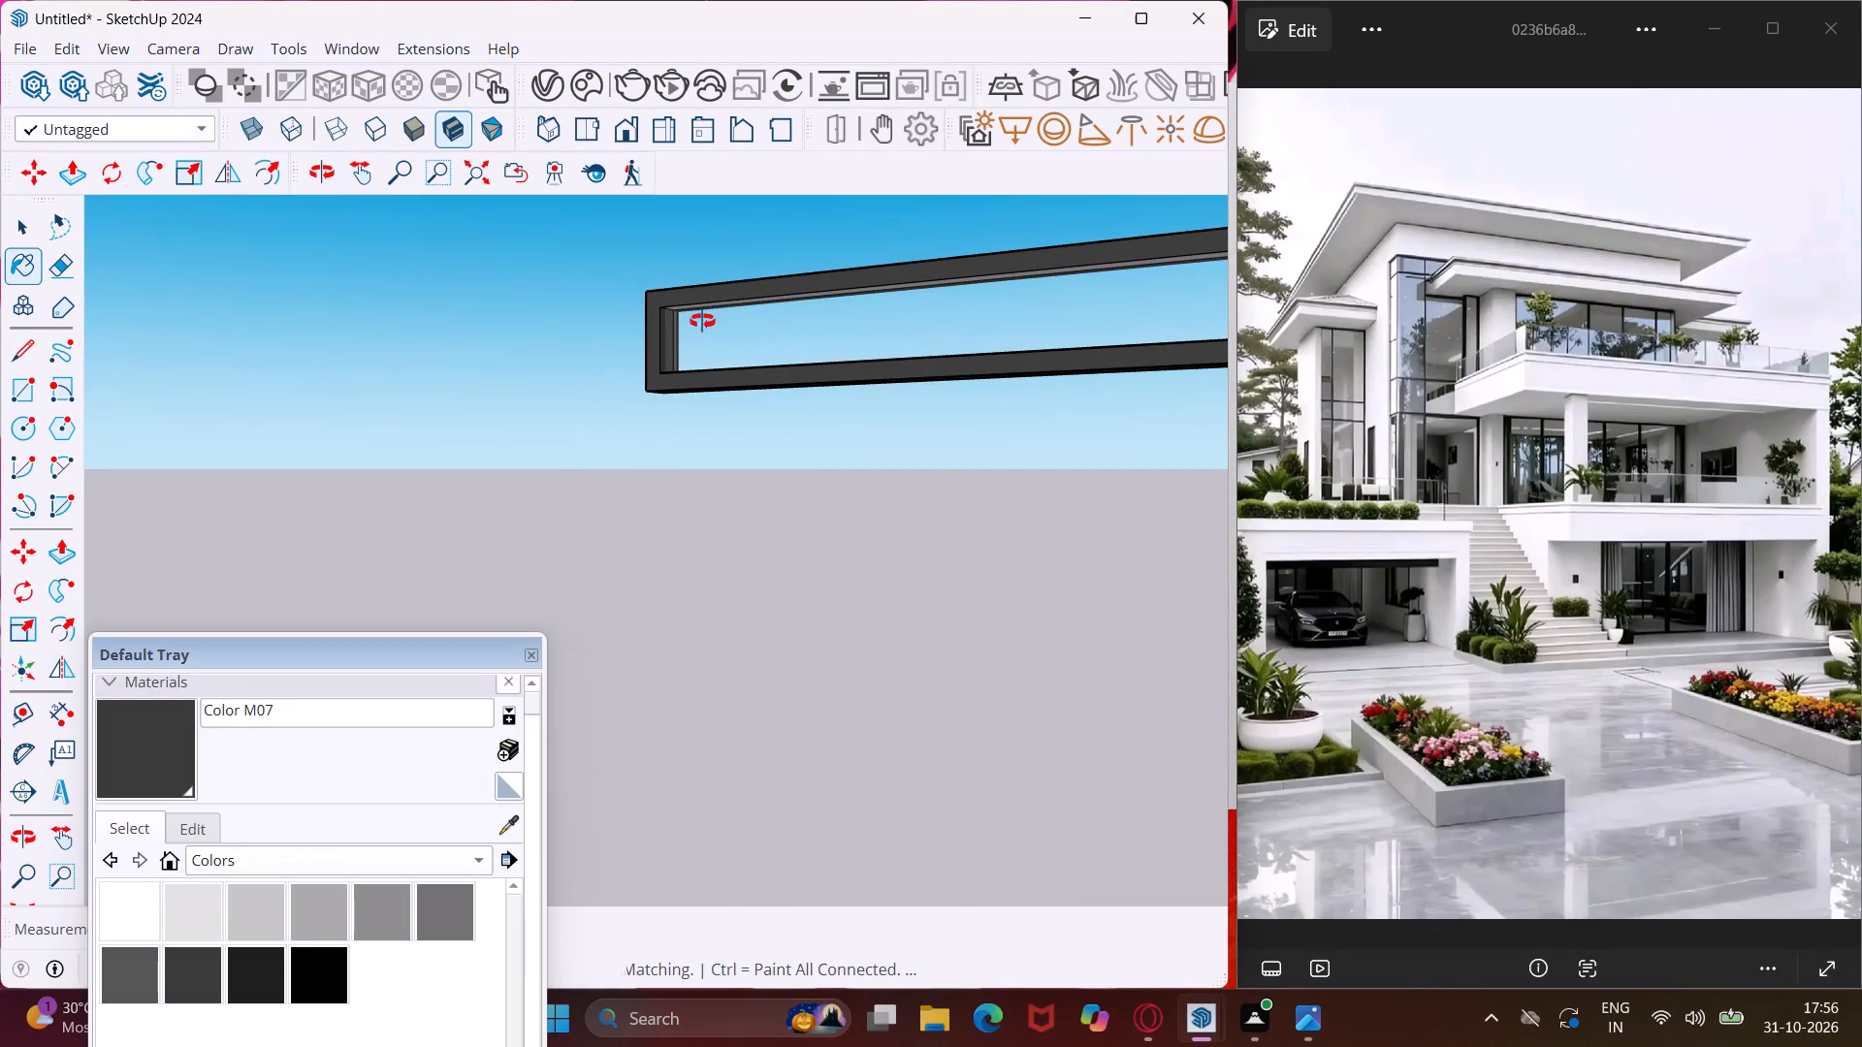
middle_drag(702, 321, 558, 253)
scroll(764, 281, up, 9)
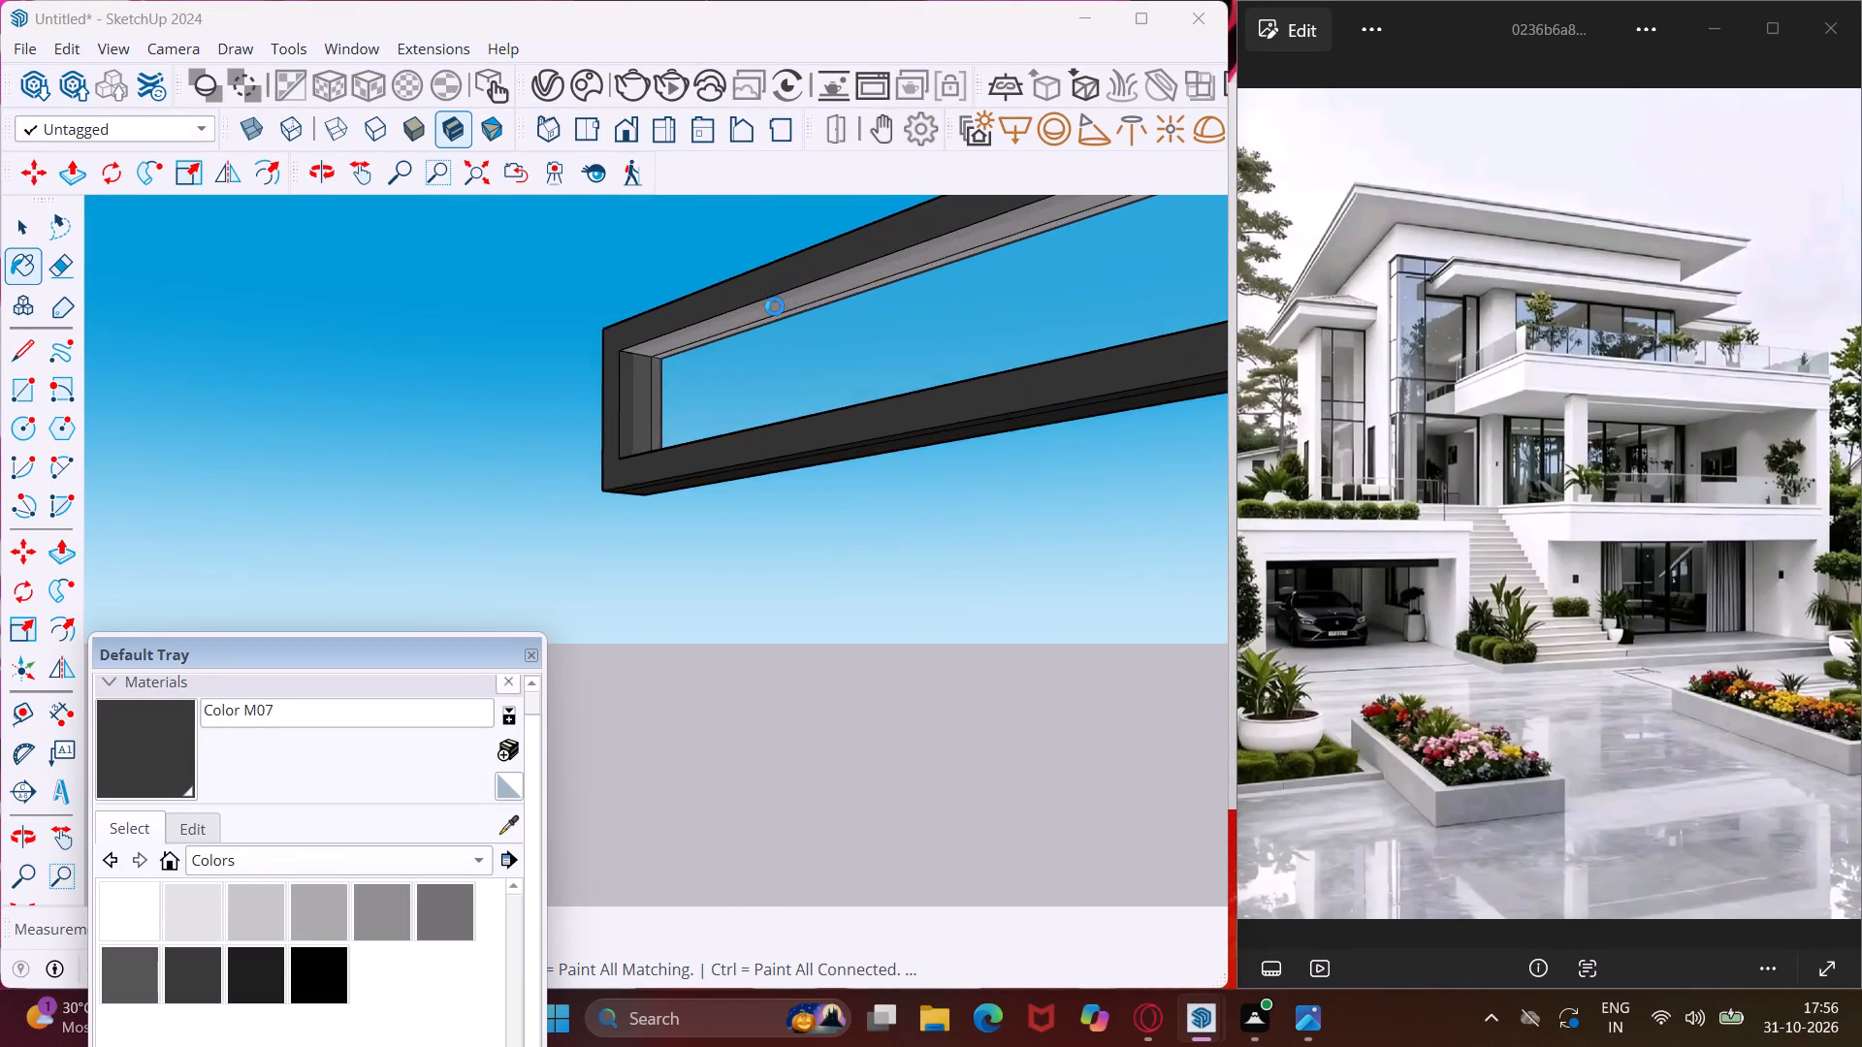
scroll(775, 307, up, 3)
middle_drag(762, 306, 687, 263)
click(693, 262)
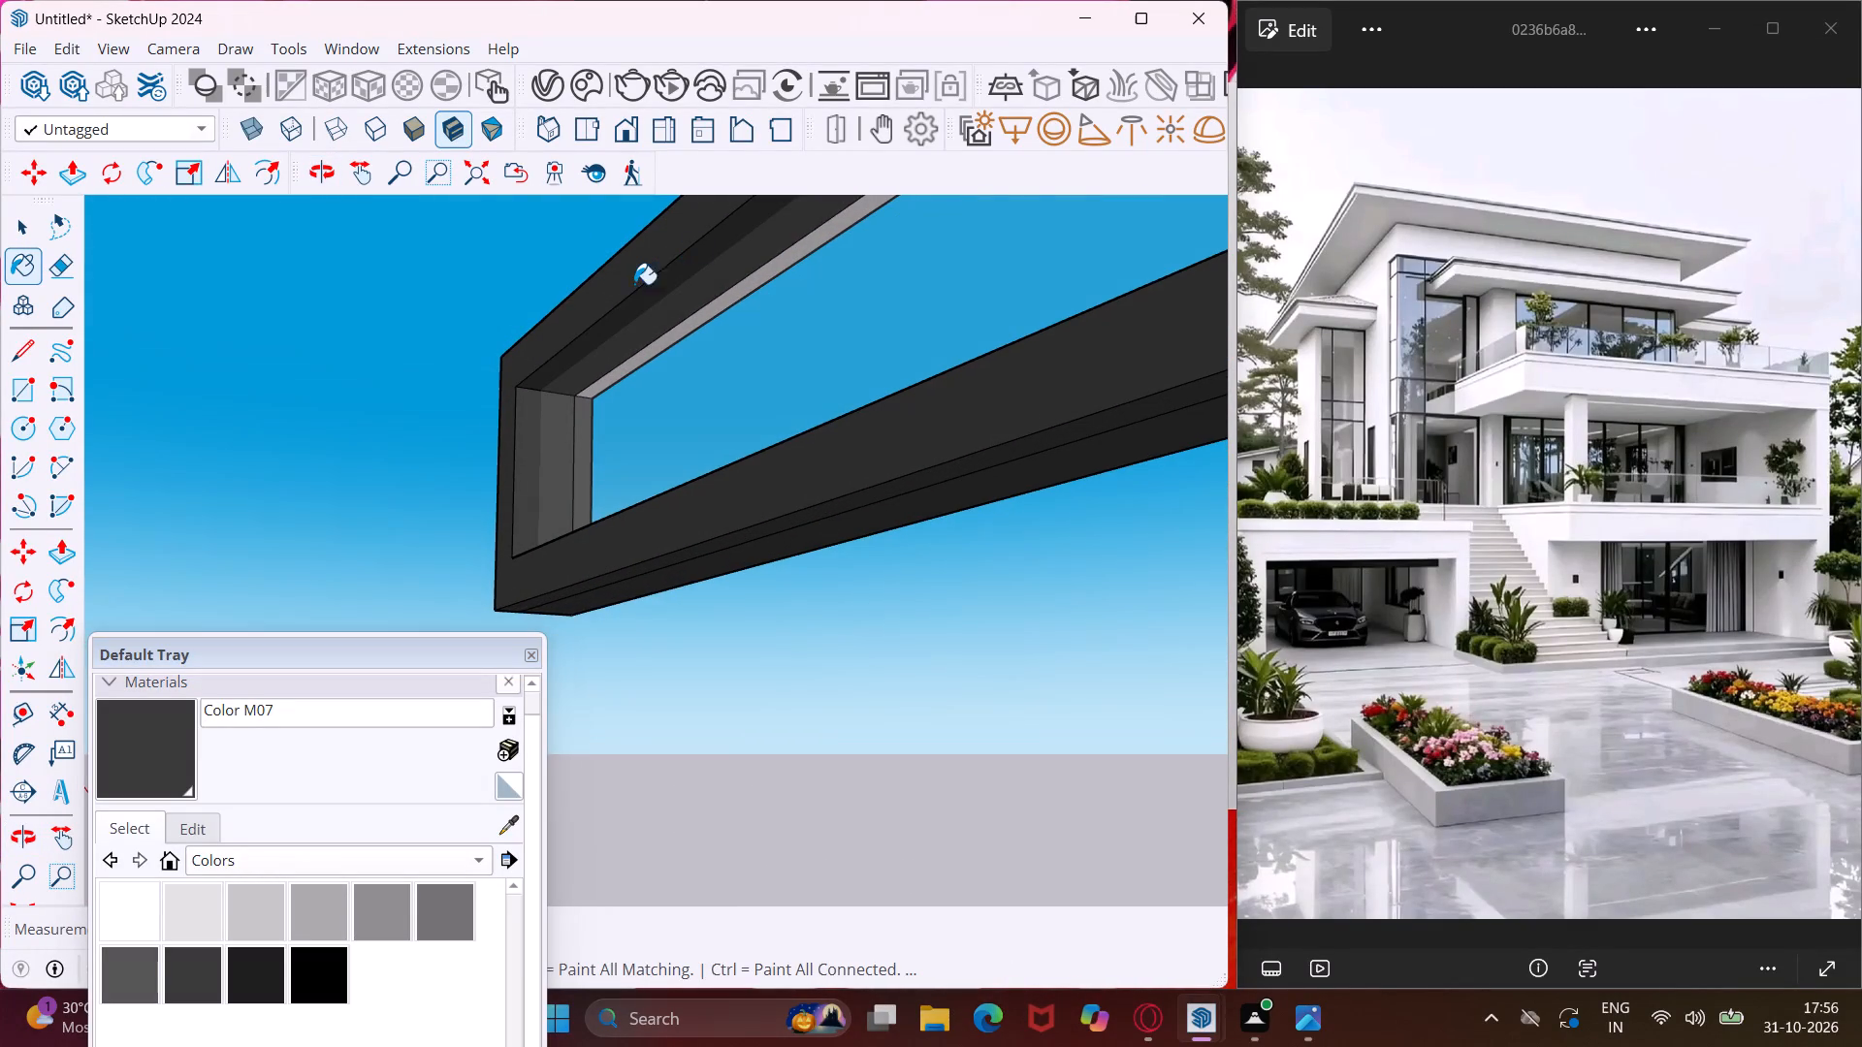
Paint the mullion's white side face and the sill segments on both sides of the mullion with Color M07.
scroll(597, 320, down, 4)
middle_drag(592, 403, 1477, 546)
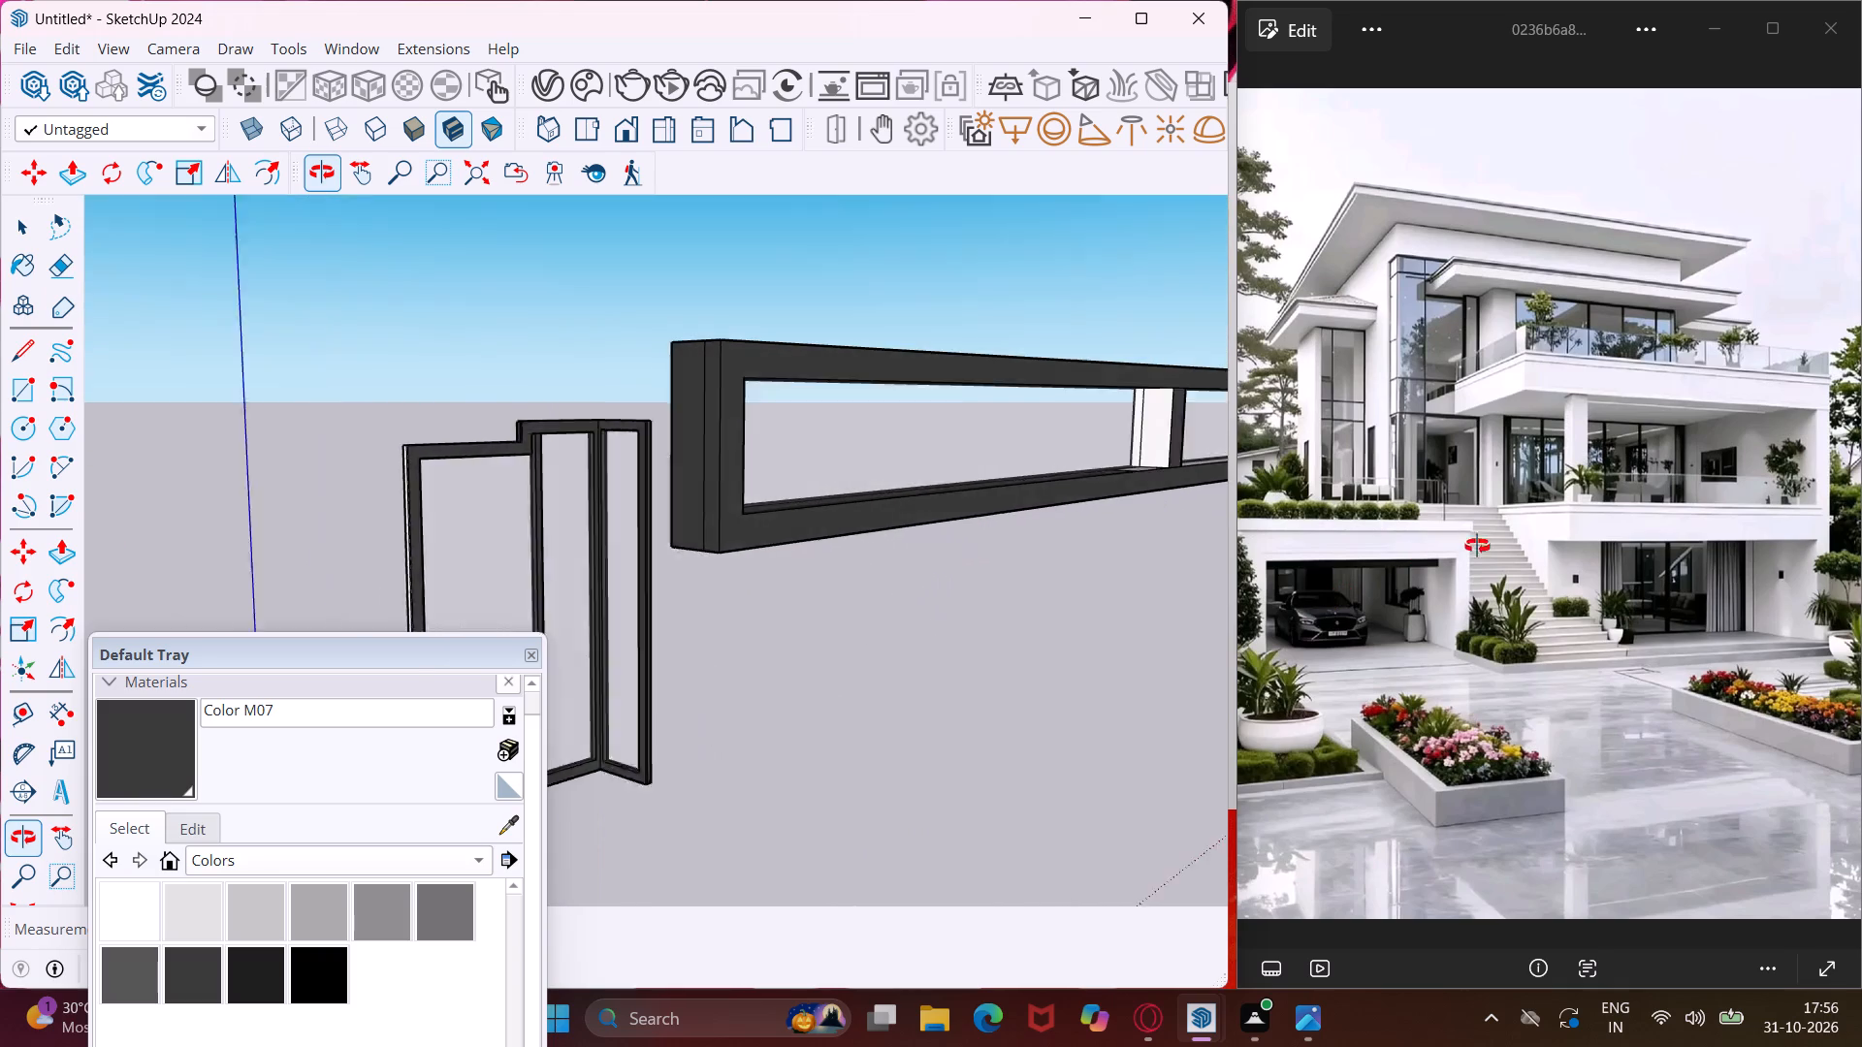
middle_drag(1477, 546, 1426, 541)
scroll(1148, 427, up, 10)
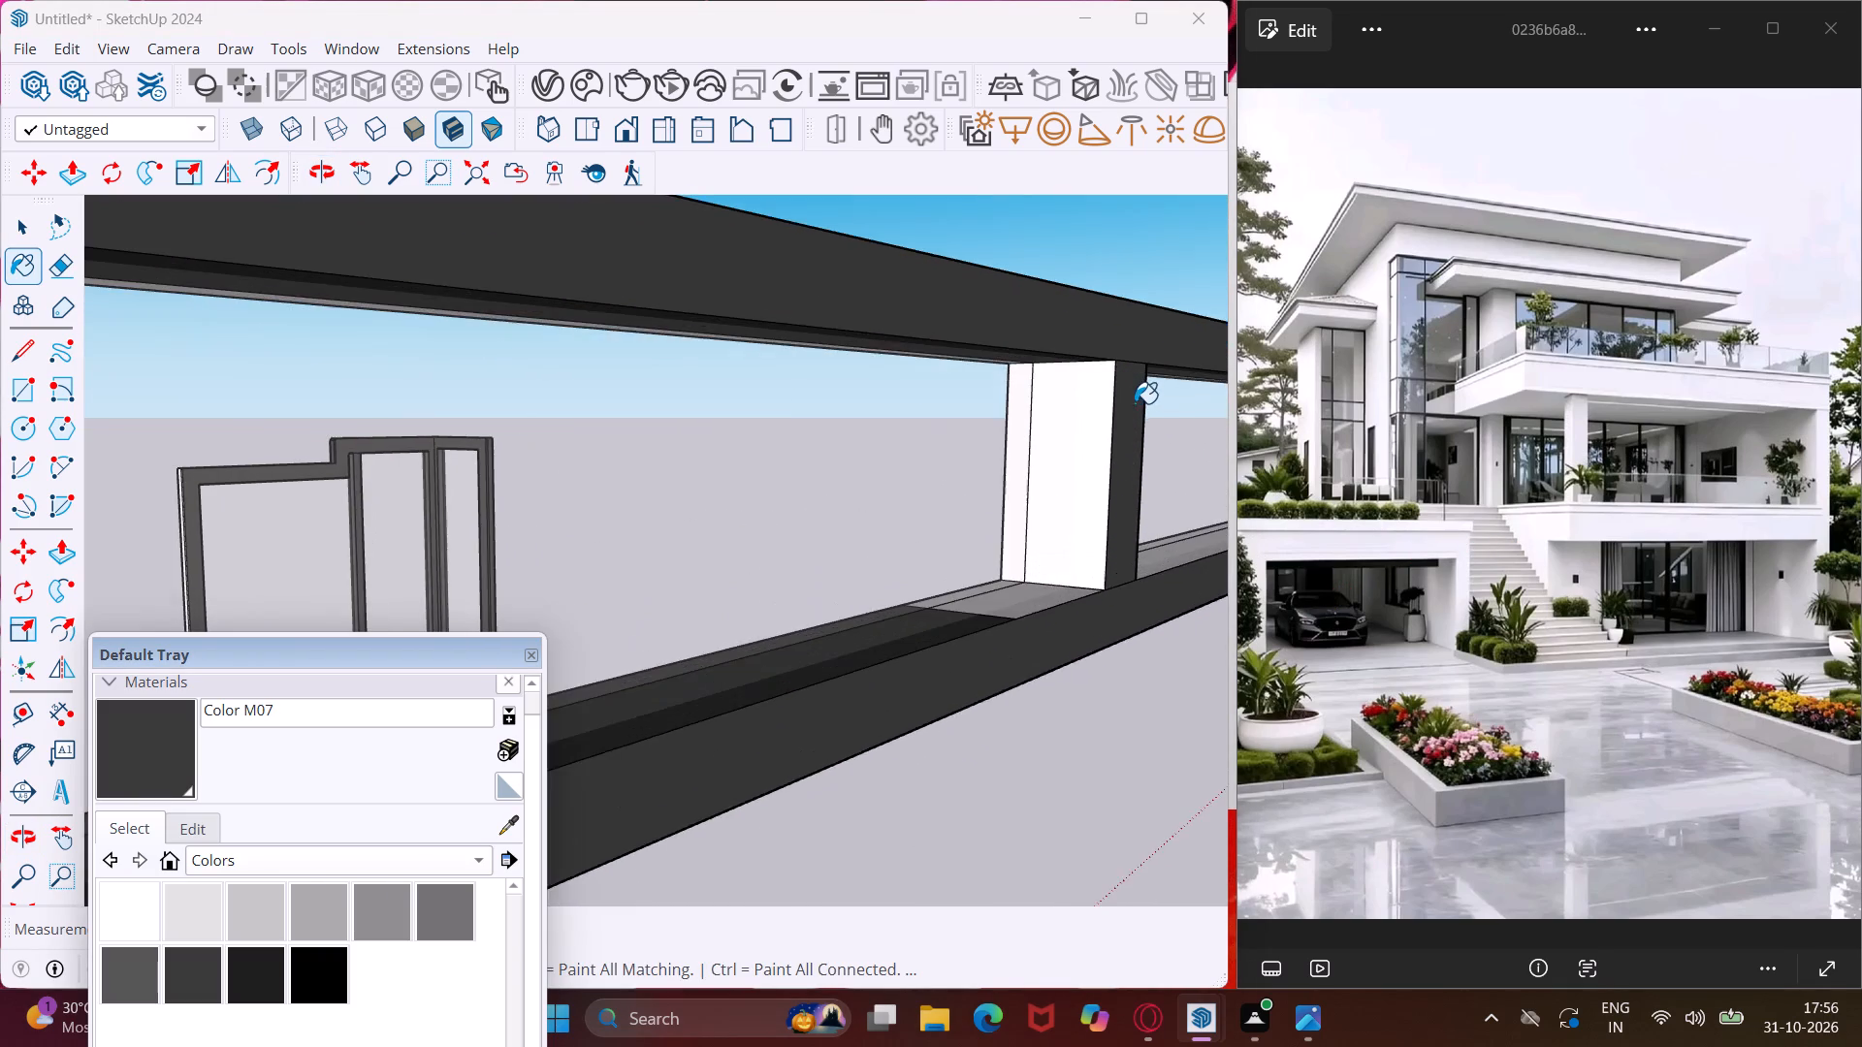
scroll(1135, 403, up, 5)
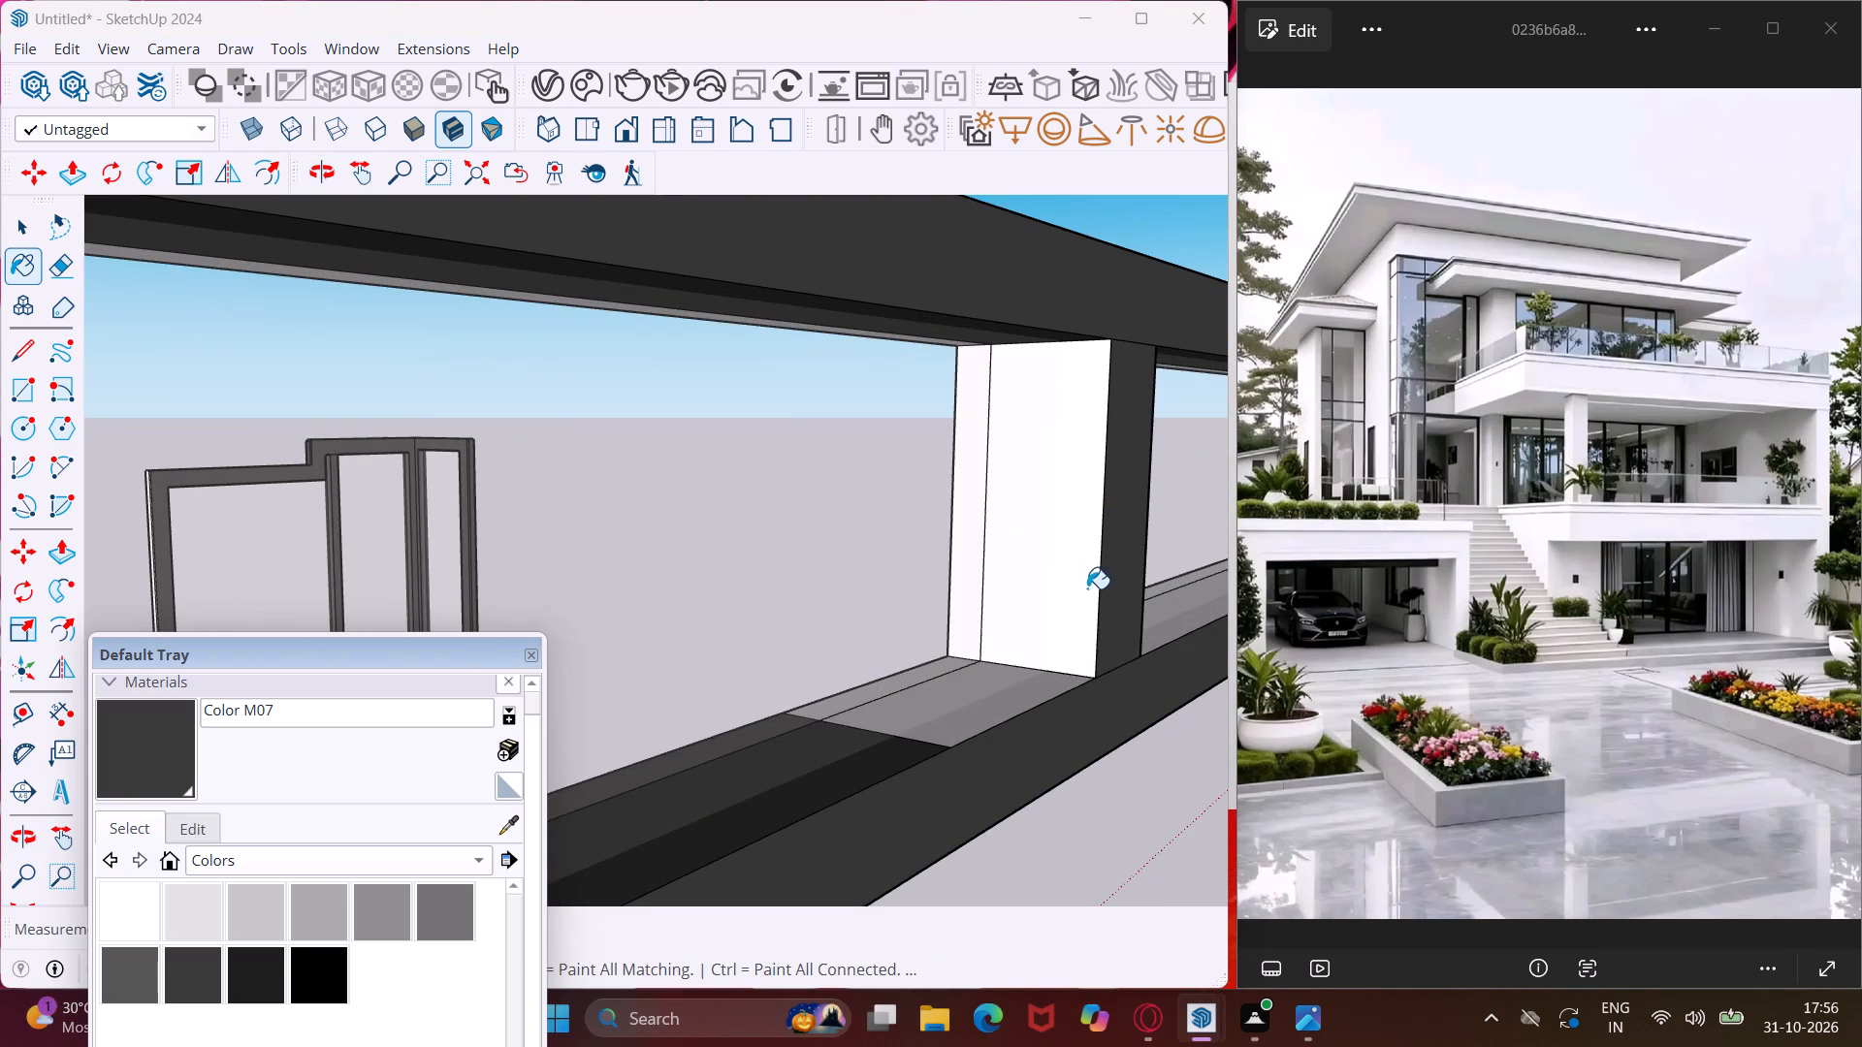
click(1091, 588)
click(1050, 690)
scroll(857, 778, down, 5)
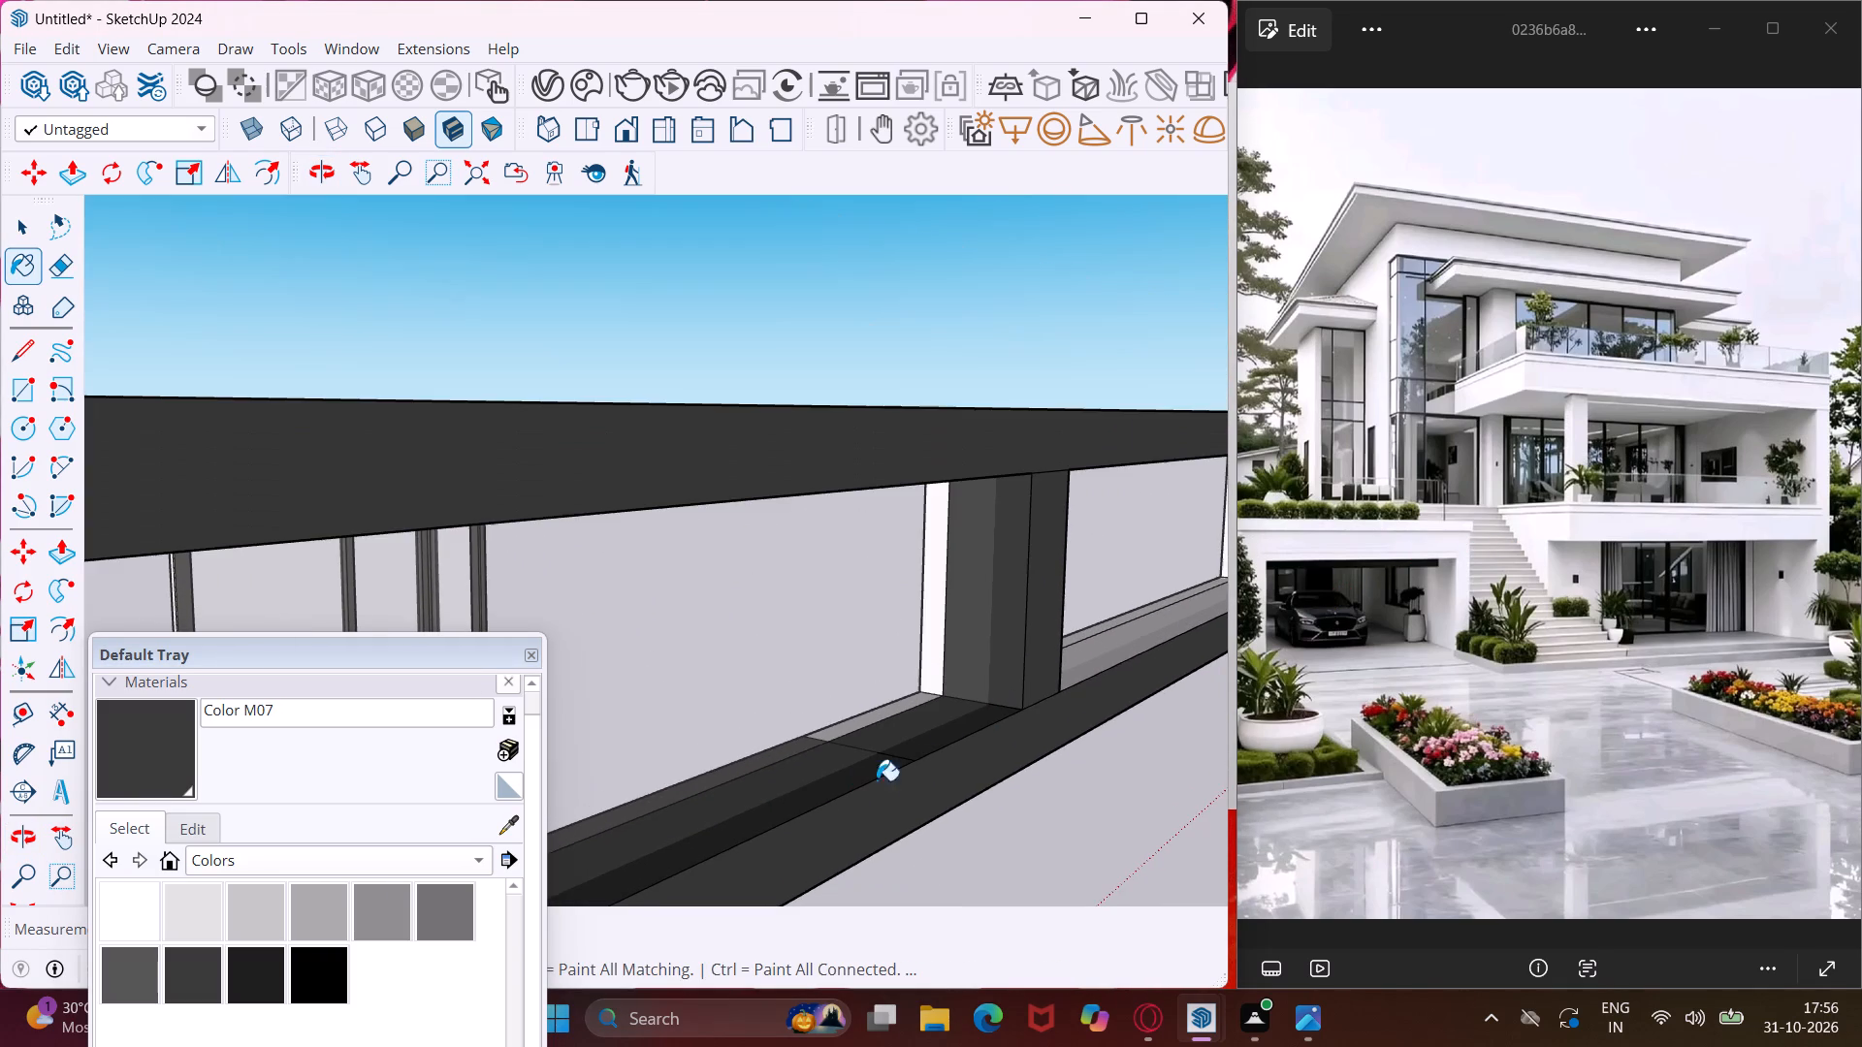
scroll(1112, 680, up, 8)
click(1101, 659)
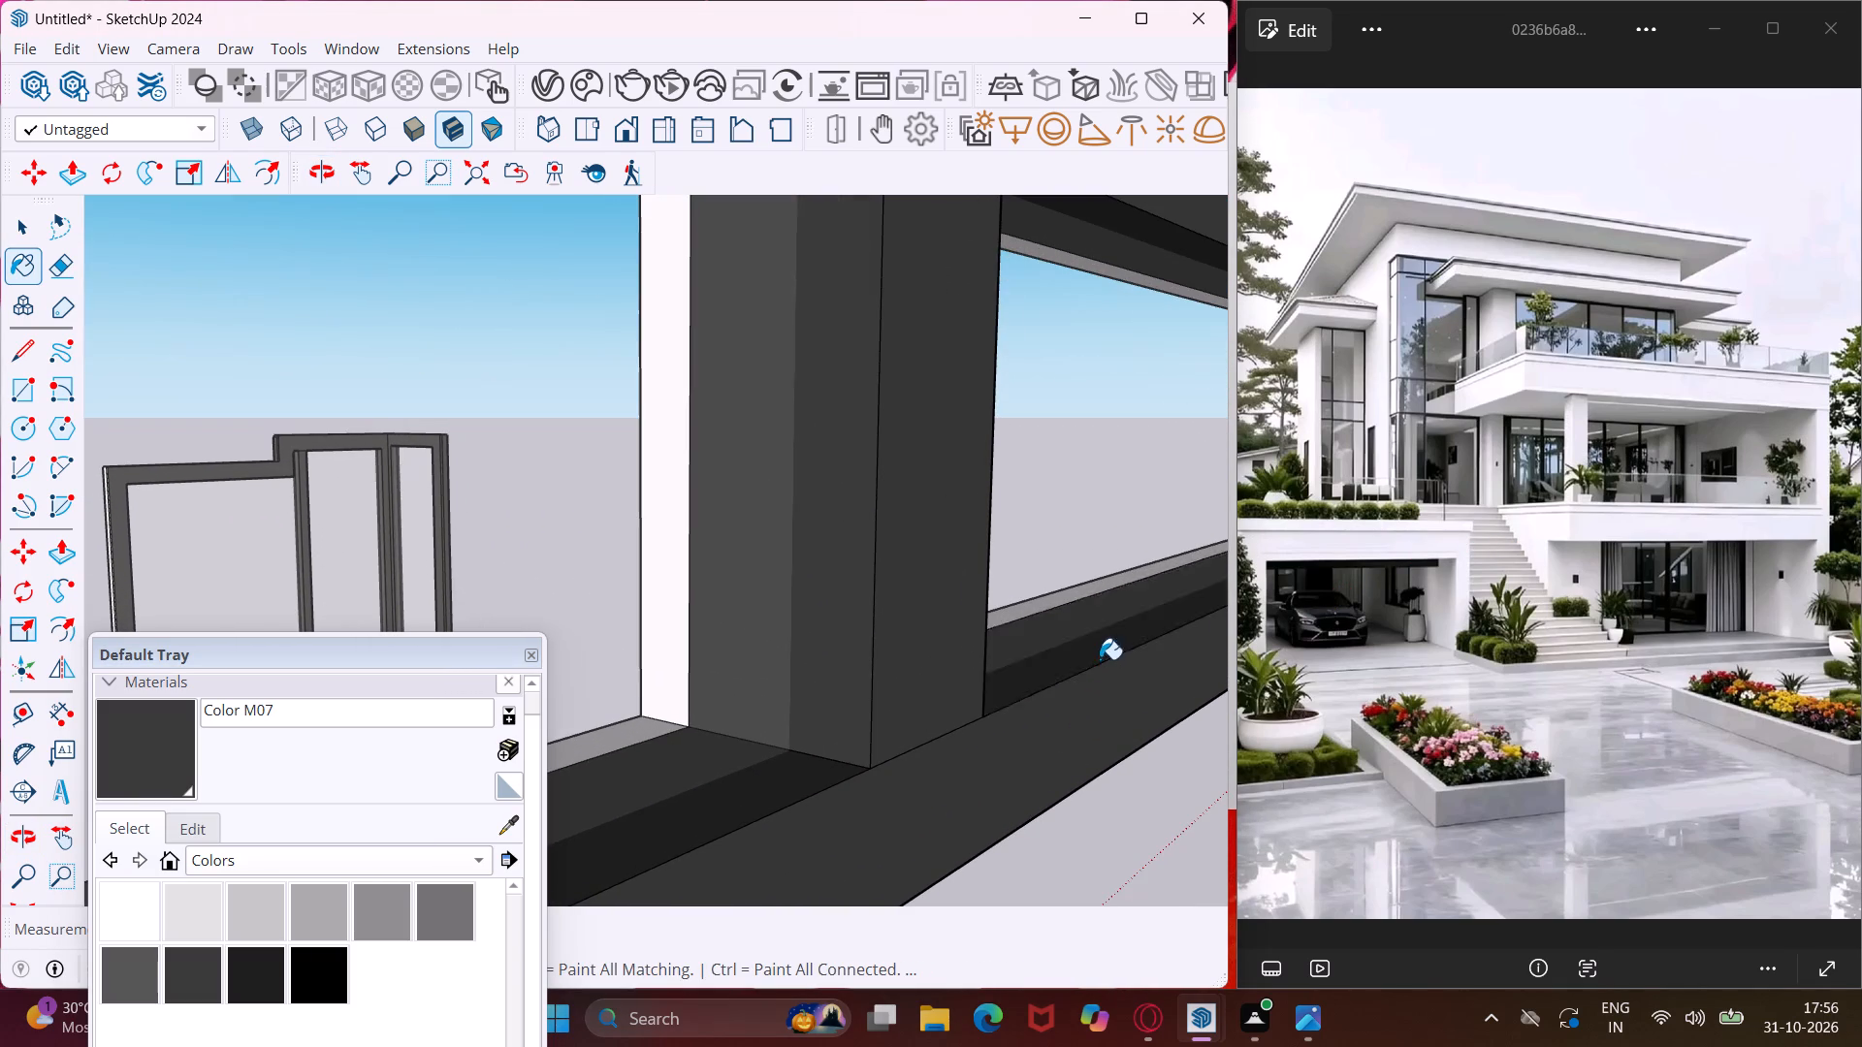
Paint the light top faces of the rail at the frame corner and its start along the short return with Color M07.
middle_drag(1099, 650, 993, 502)
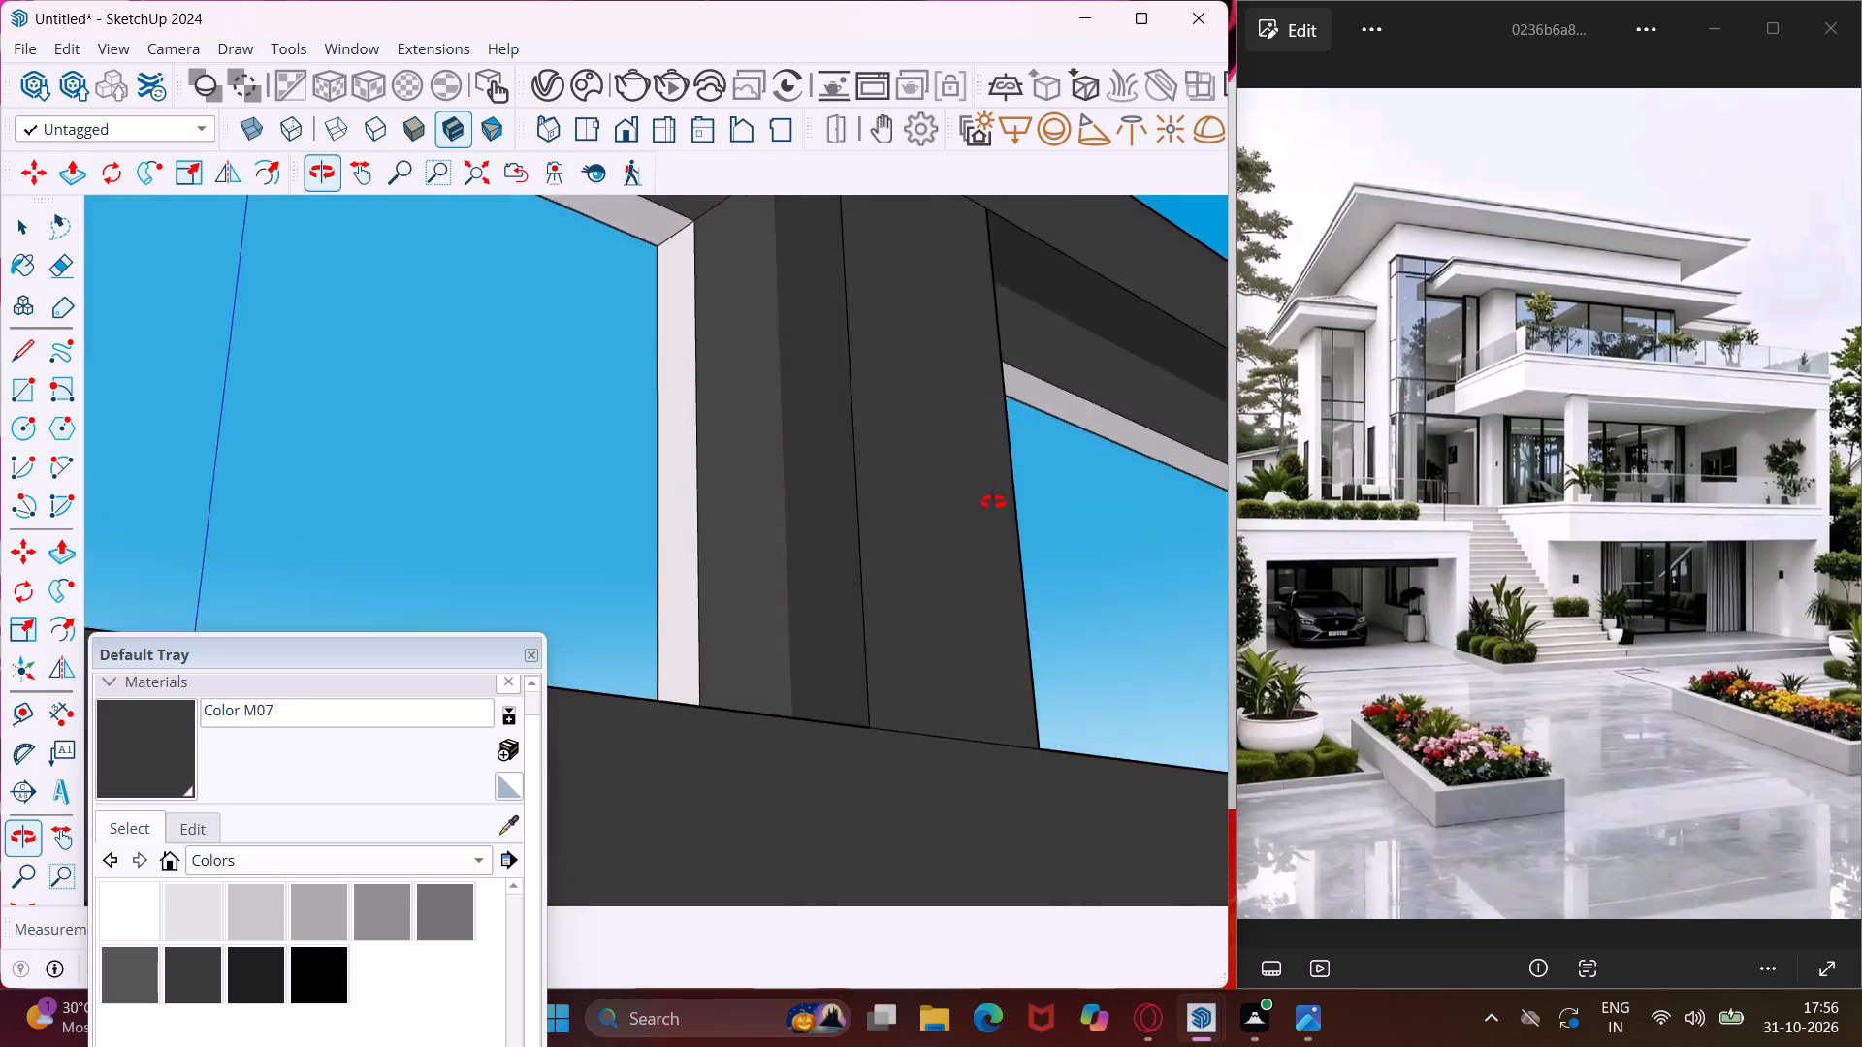
middle_drag(993, 502, 878, 662)
scroll(790, 713, down, 20)
scroll(803, 738, down, 3)
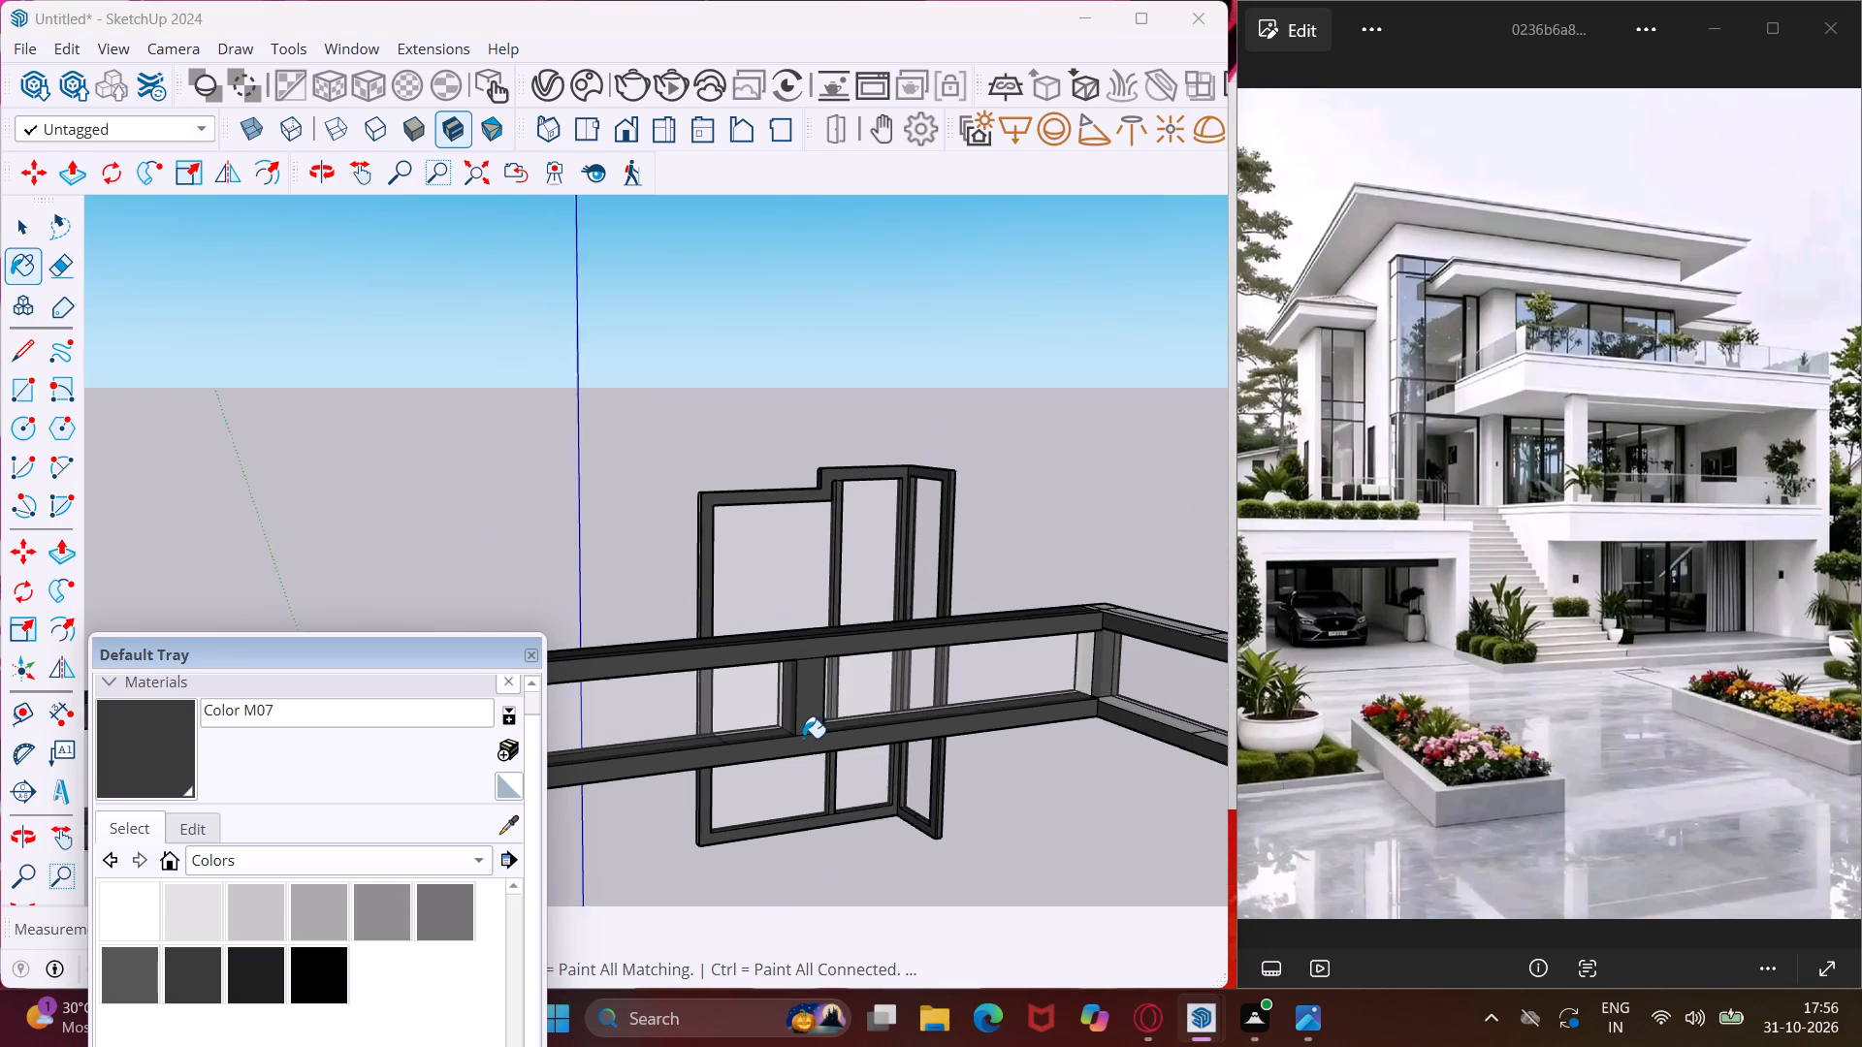
scroll(803, 738, down, 2)
middle_drag(1049, 682, 604, 747)
scroll(977, 833, up, 8)
click(1032, 797)
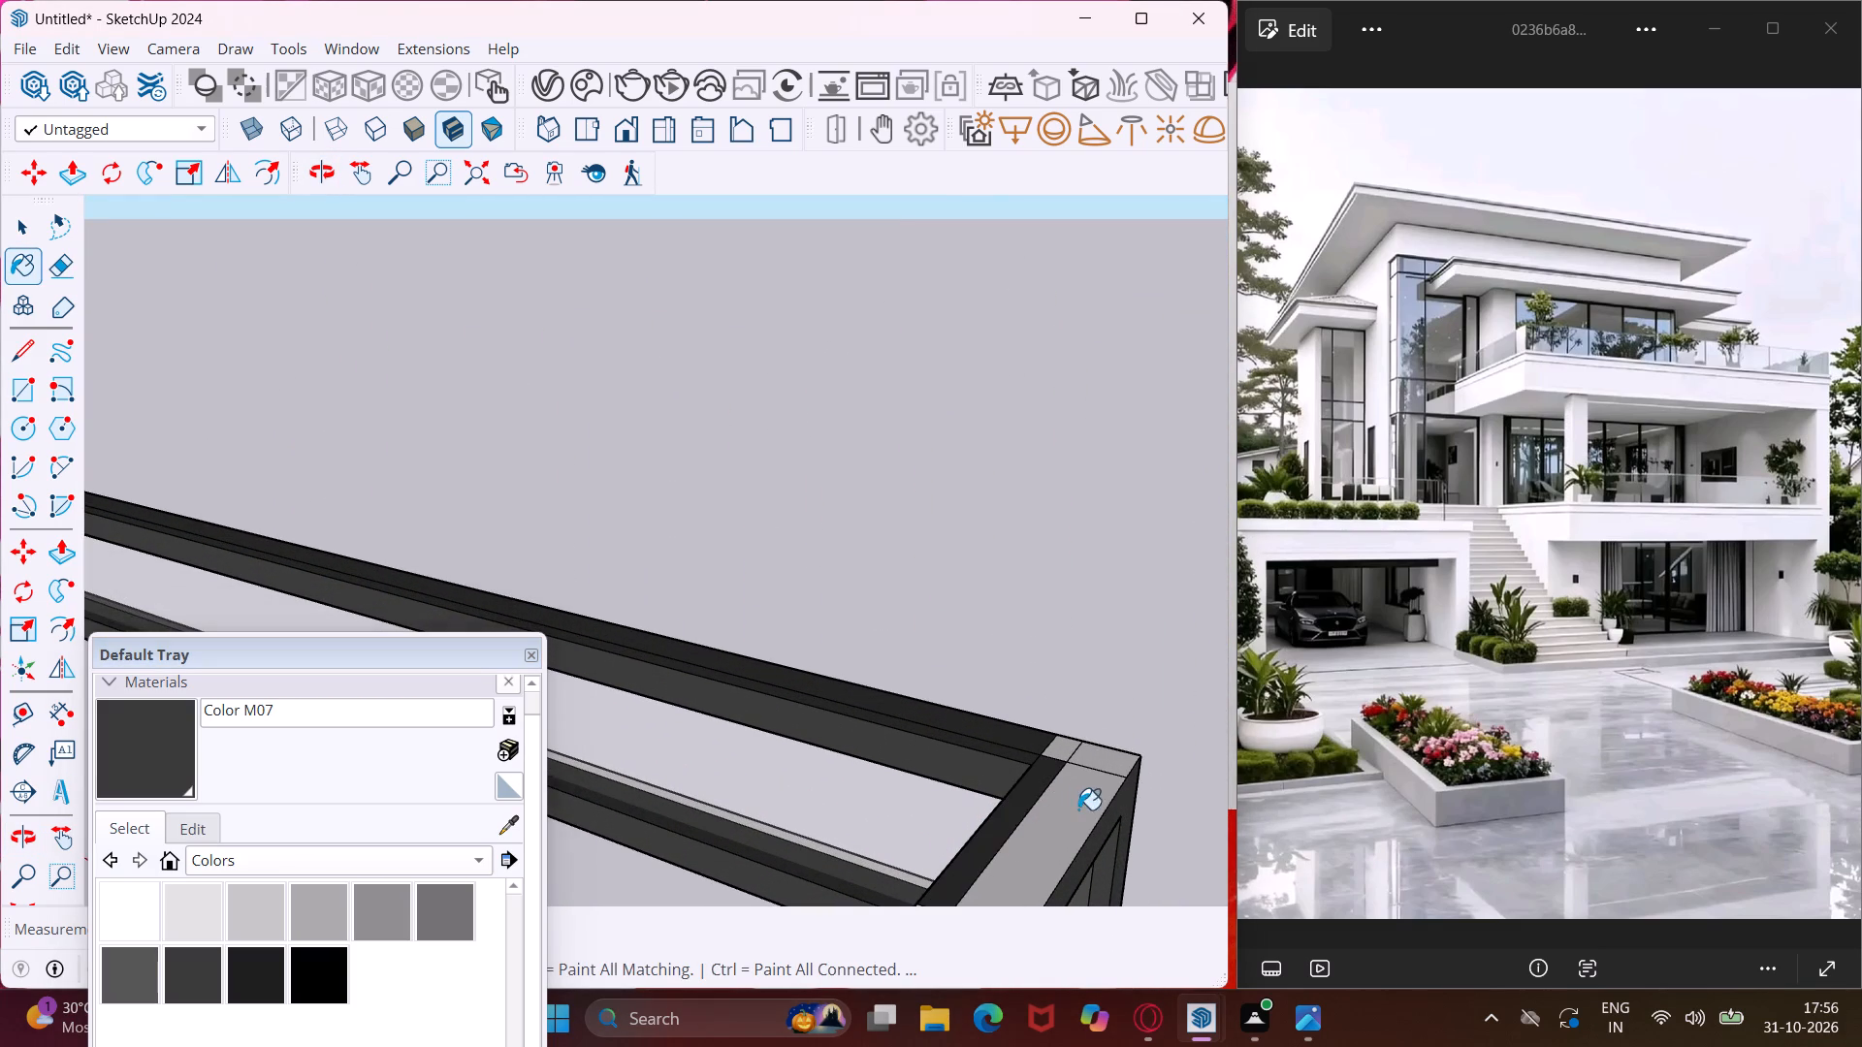
click(1078, 809)
click(1070, 746)
click(1098, 757)
Paint the remaining light top faces of the short return's top rail with Color M07.
scroll(1075, 702, down, 3)
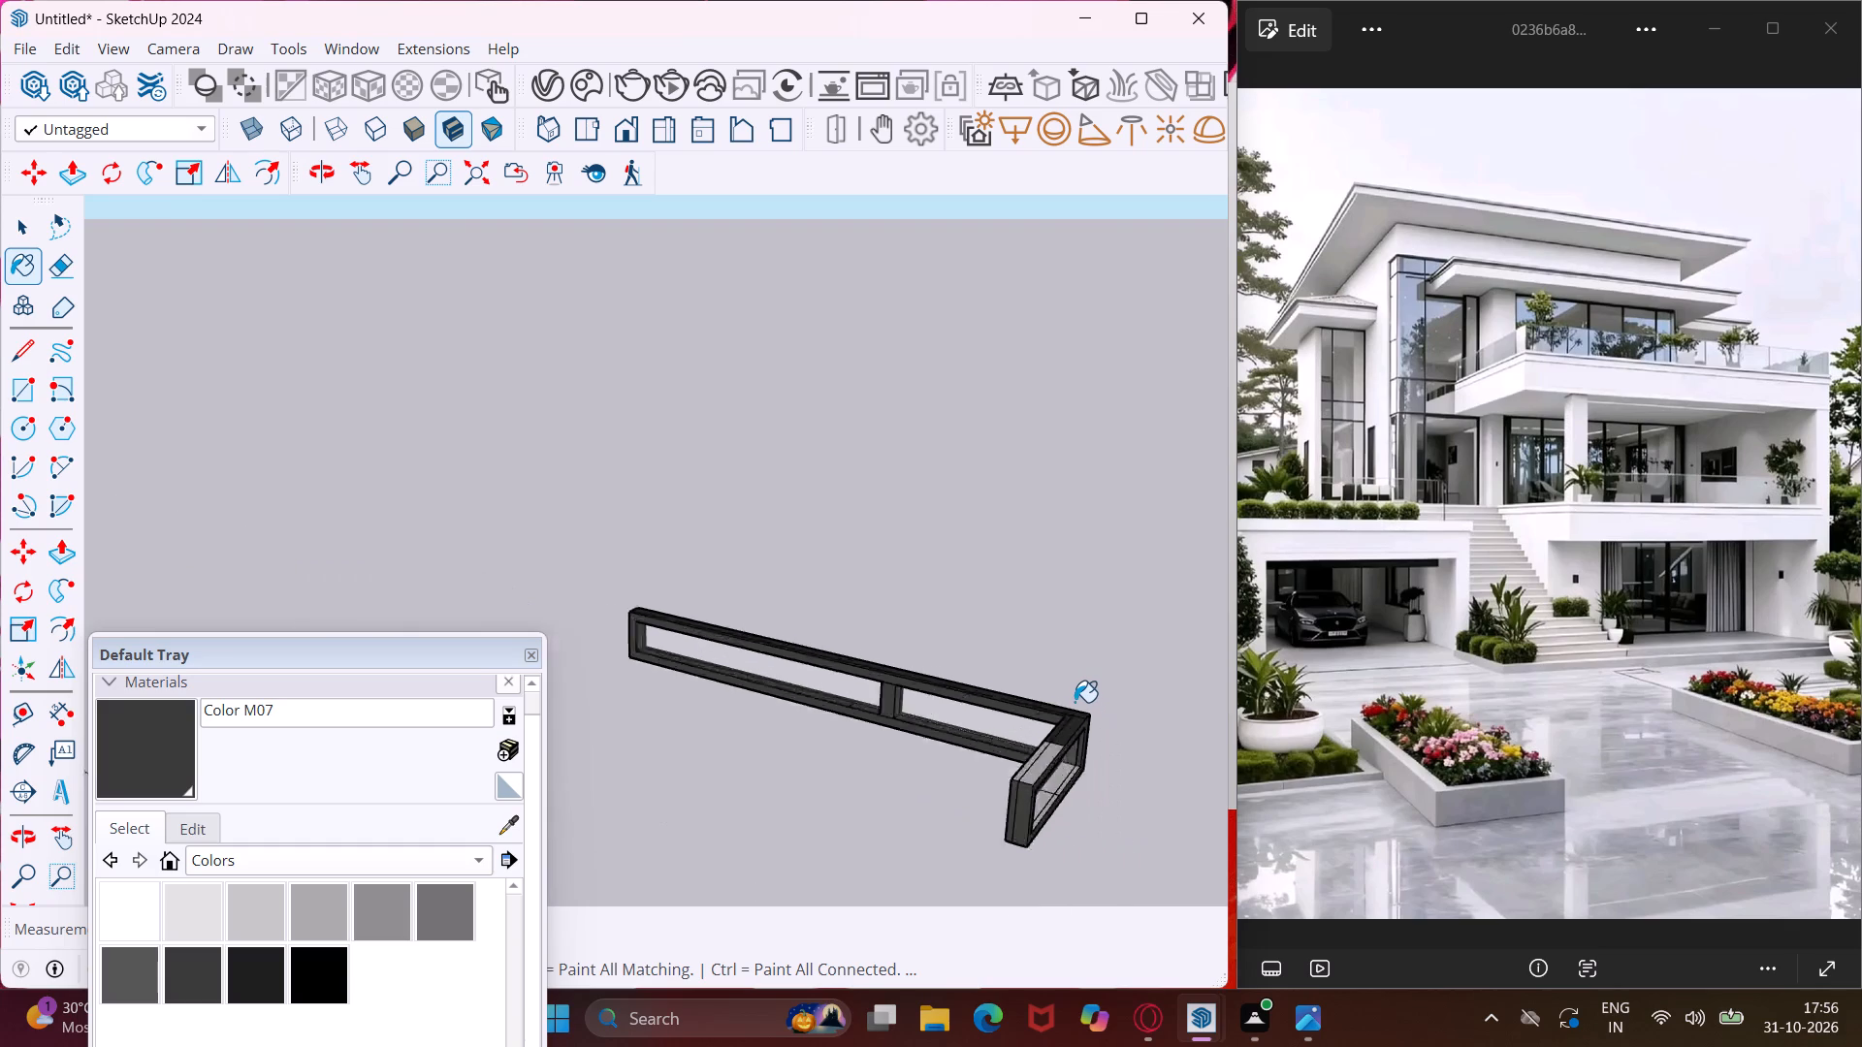
scroll(1075, 702, down, 4)
scroll(1058, 738, up, 15)
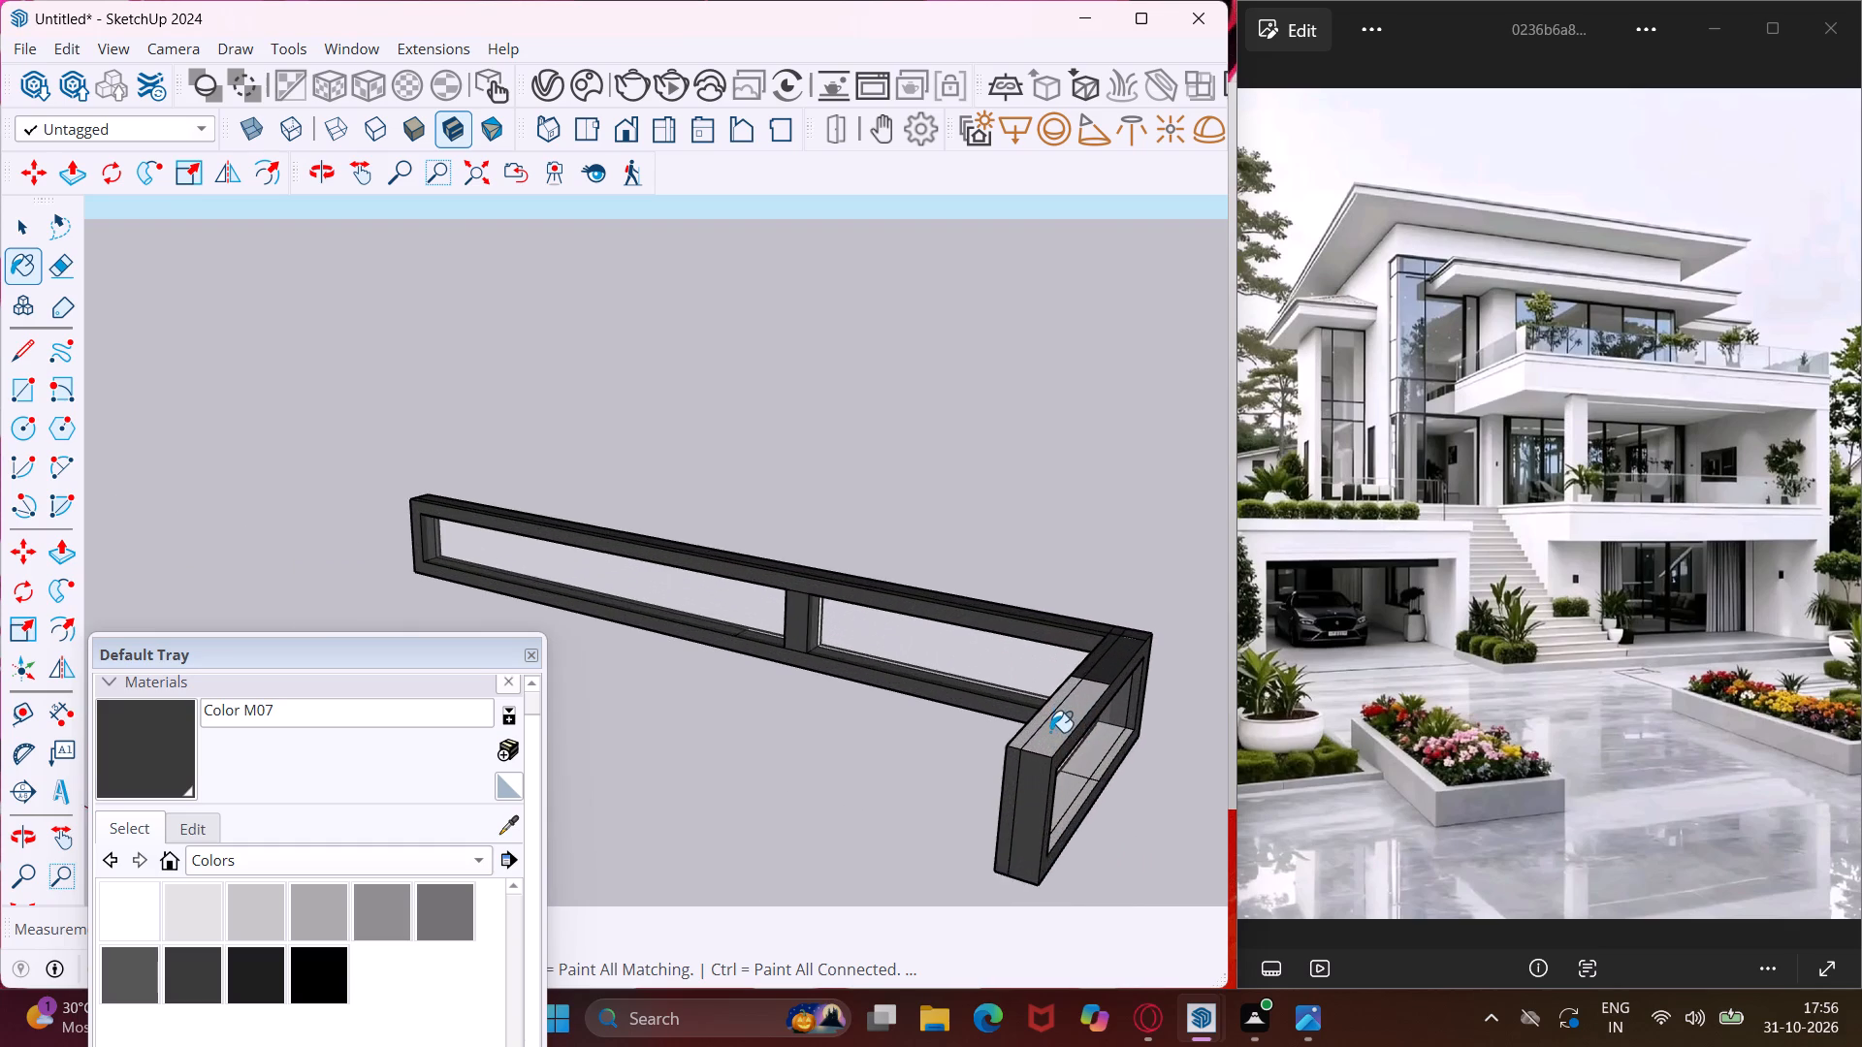
scroll(1050, 732, up, 5)
click(1050, 744)
click(1017, 735)
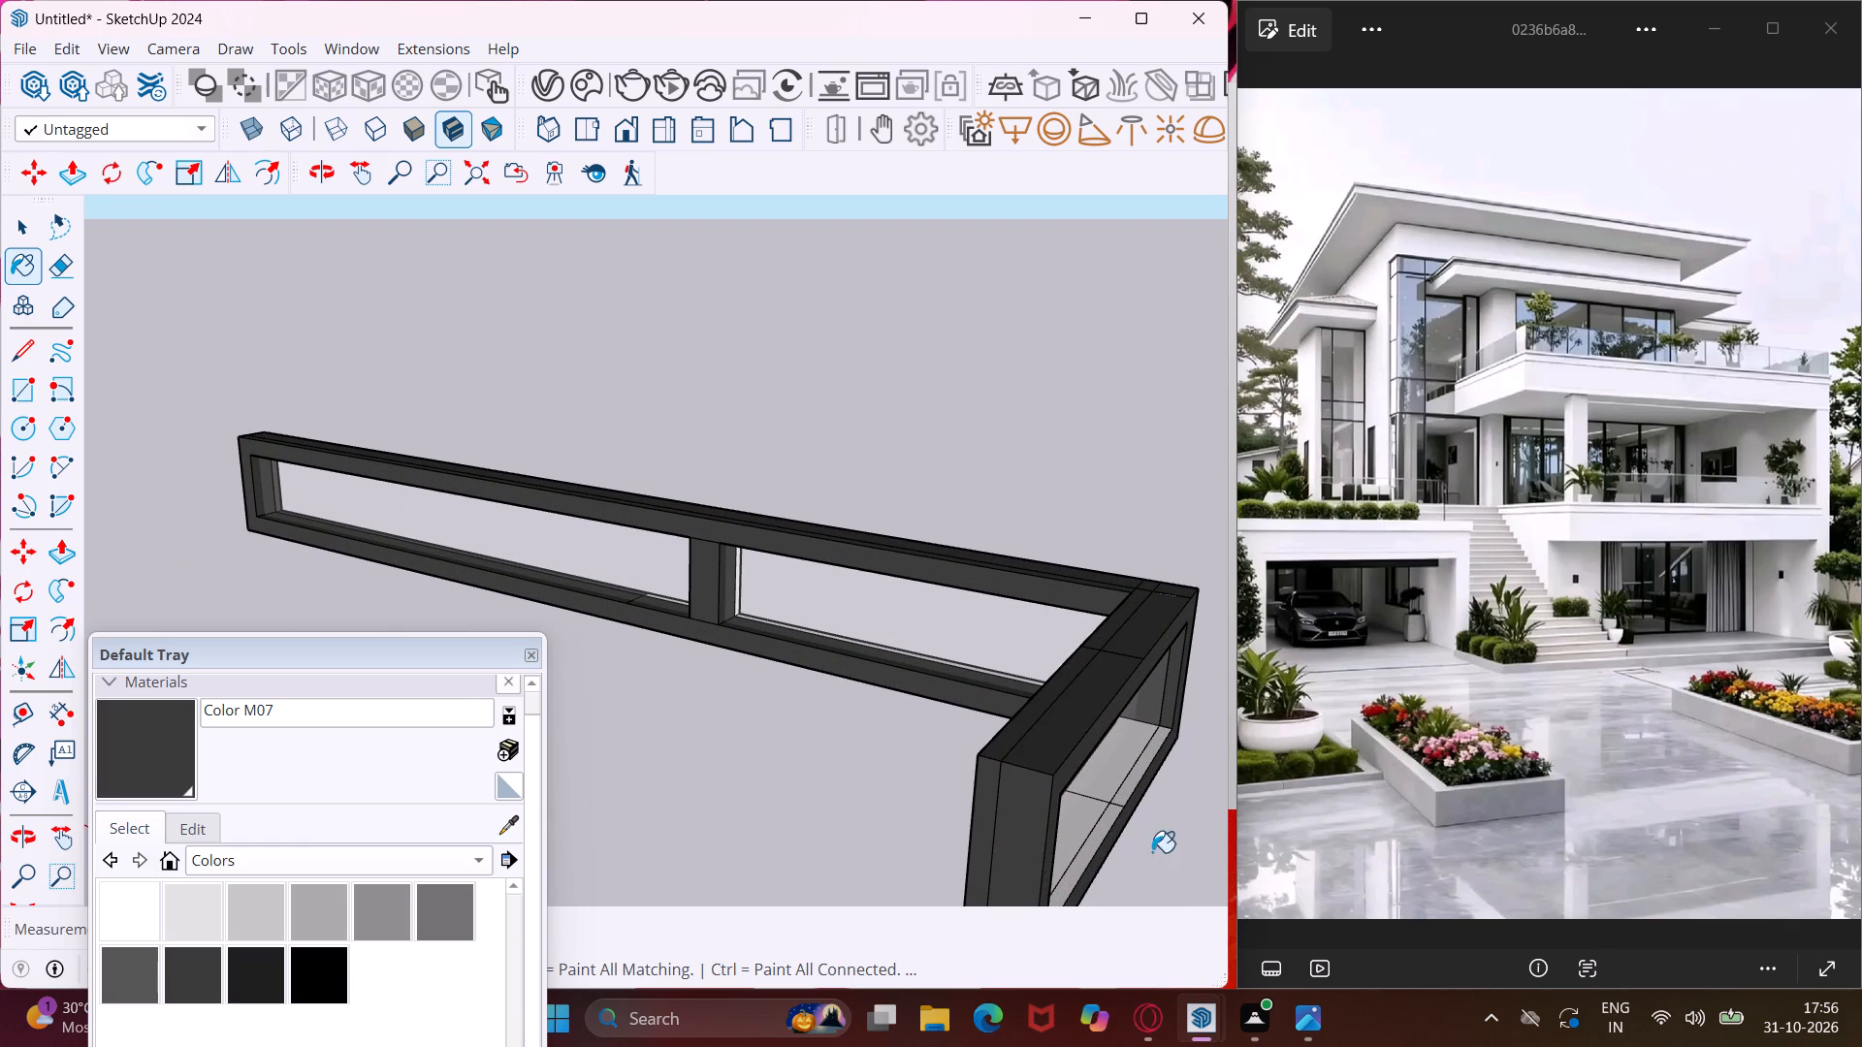
Paint both segments of the narrow outer strip on the short return's sill with Color M07.
scroll(1105, 877, up, 4)
scroll(1097, 864, down, 5)
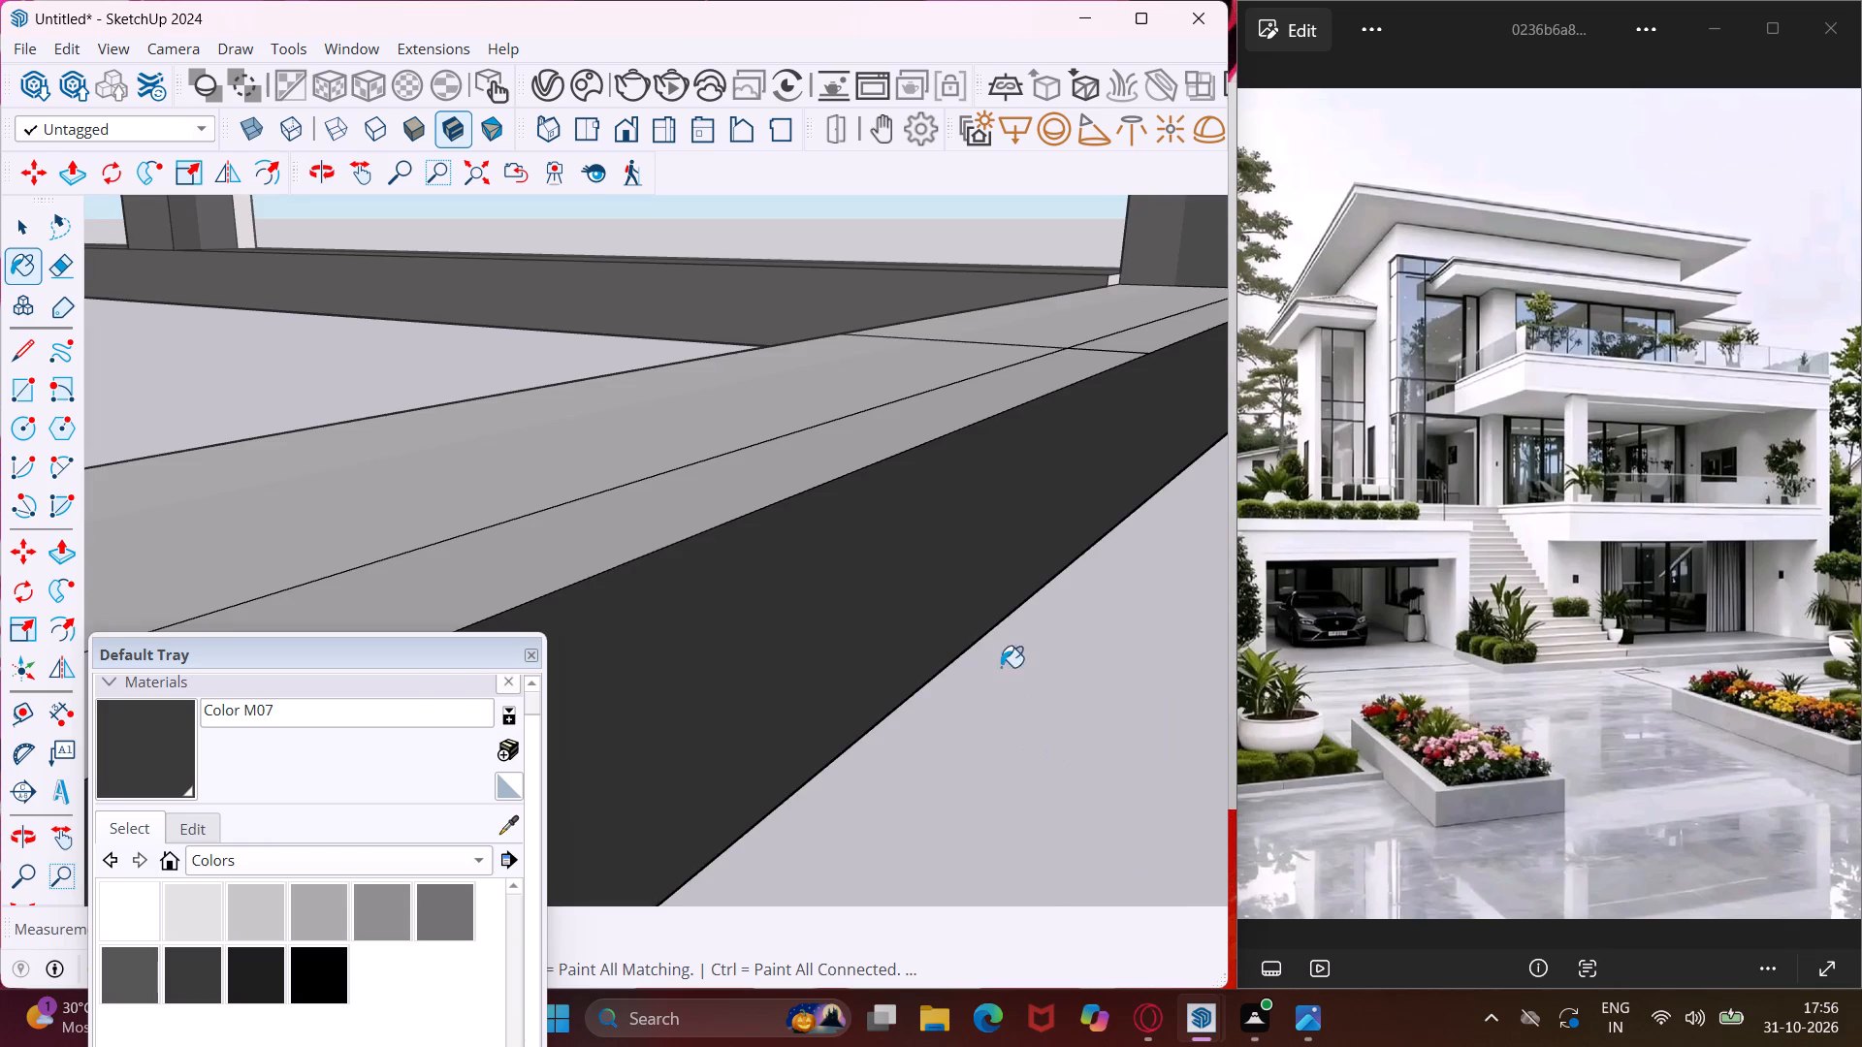
middle_drag(1001, 496, 1017, 579)
click(1022, 529)
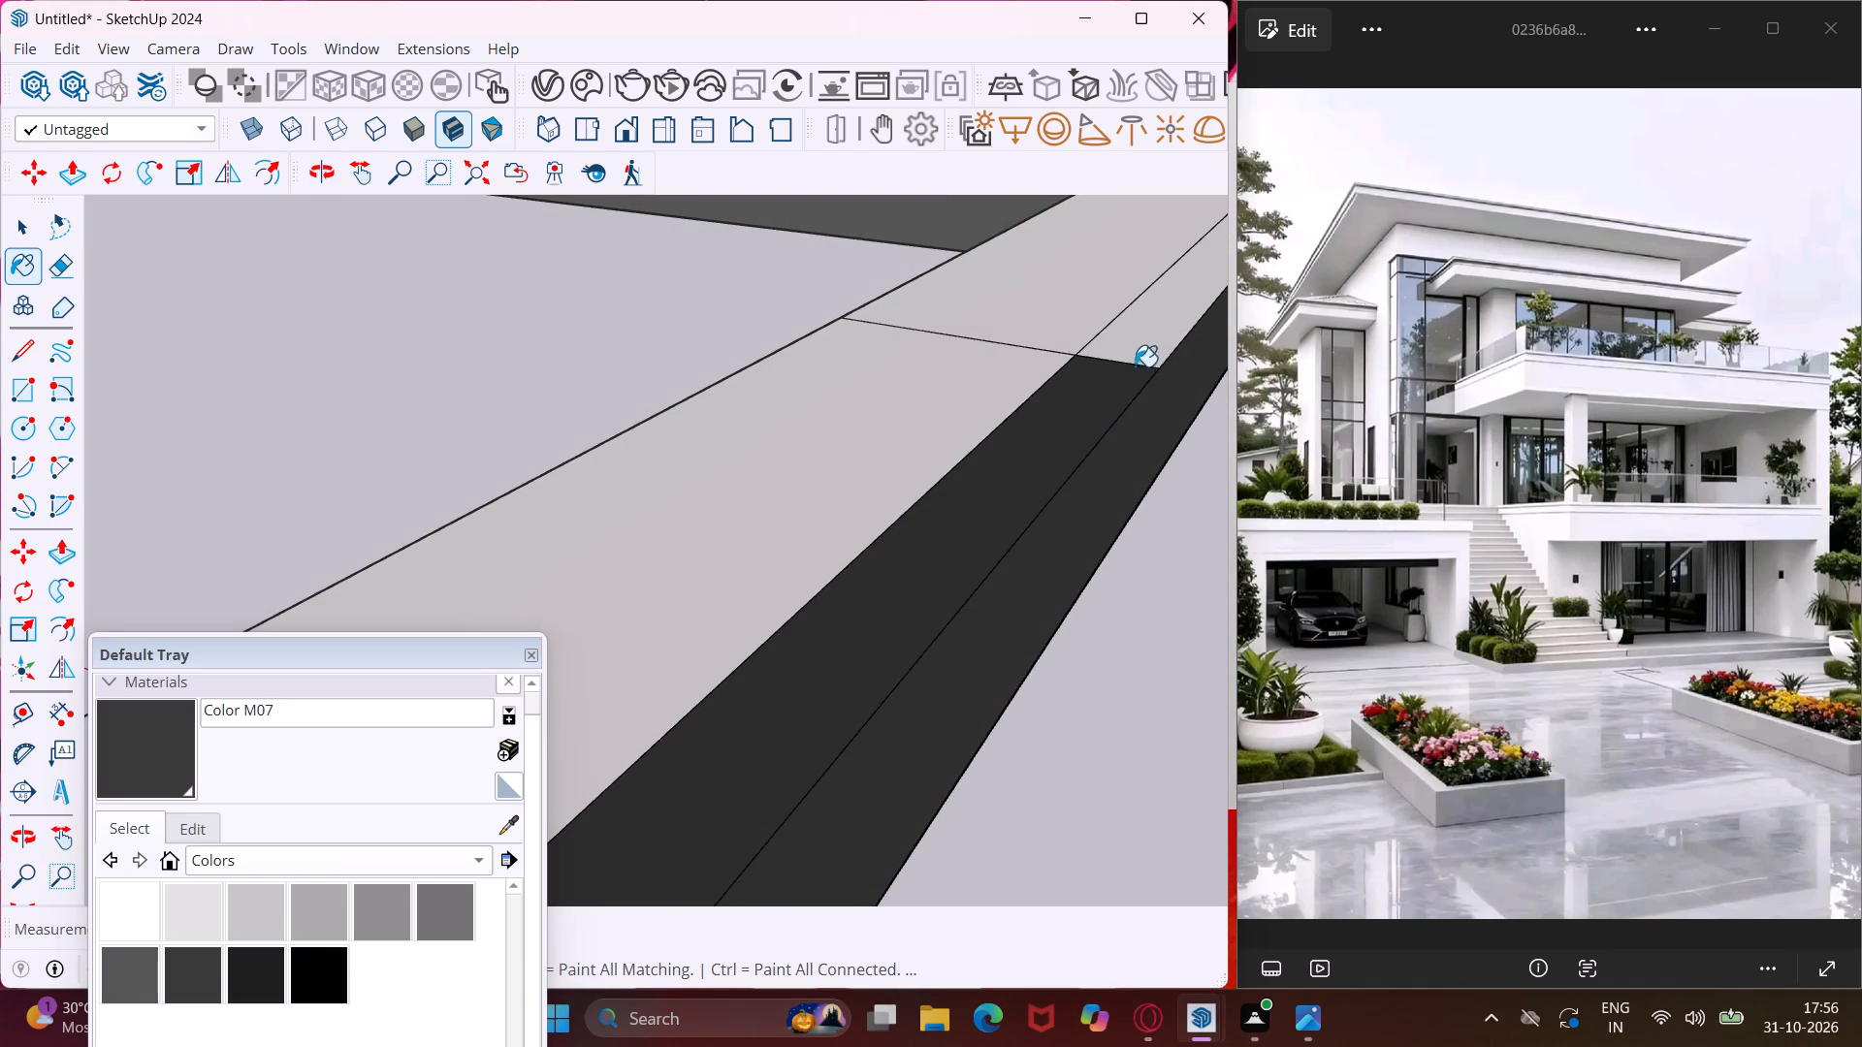
click(1136, 362)
Paint both light segments of the short return's inner sill face with Color M07.
scroll(1040, 522, down, 15)
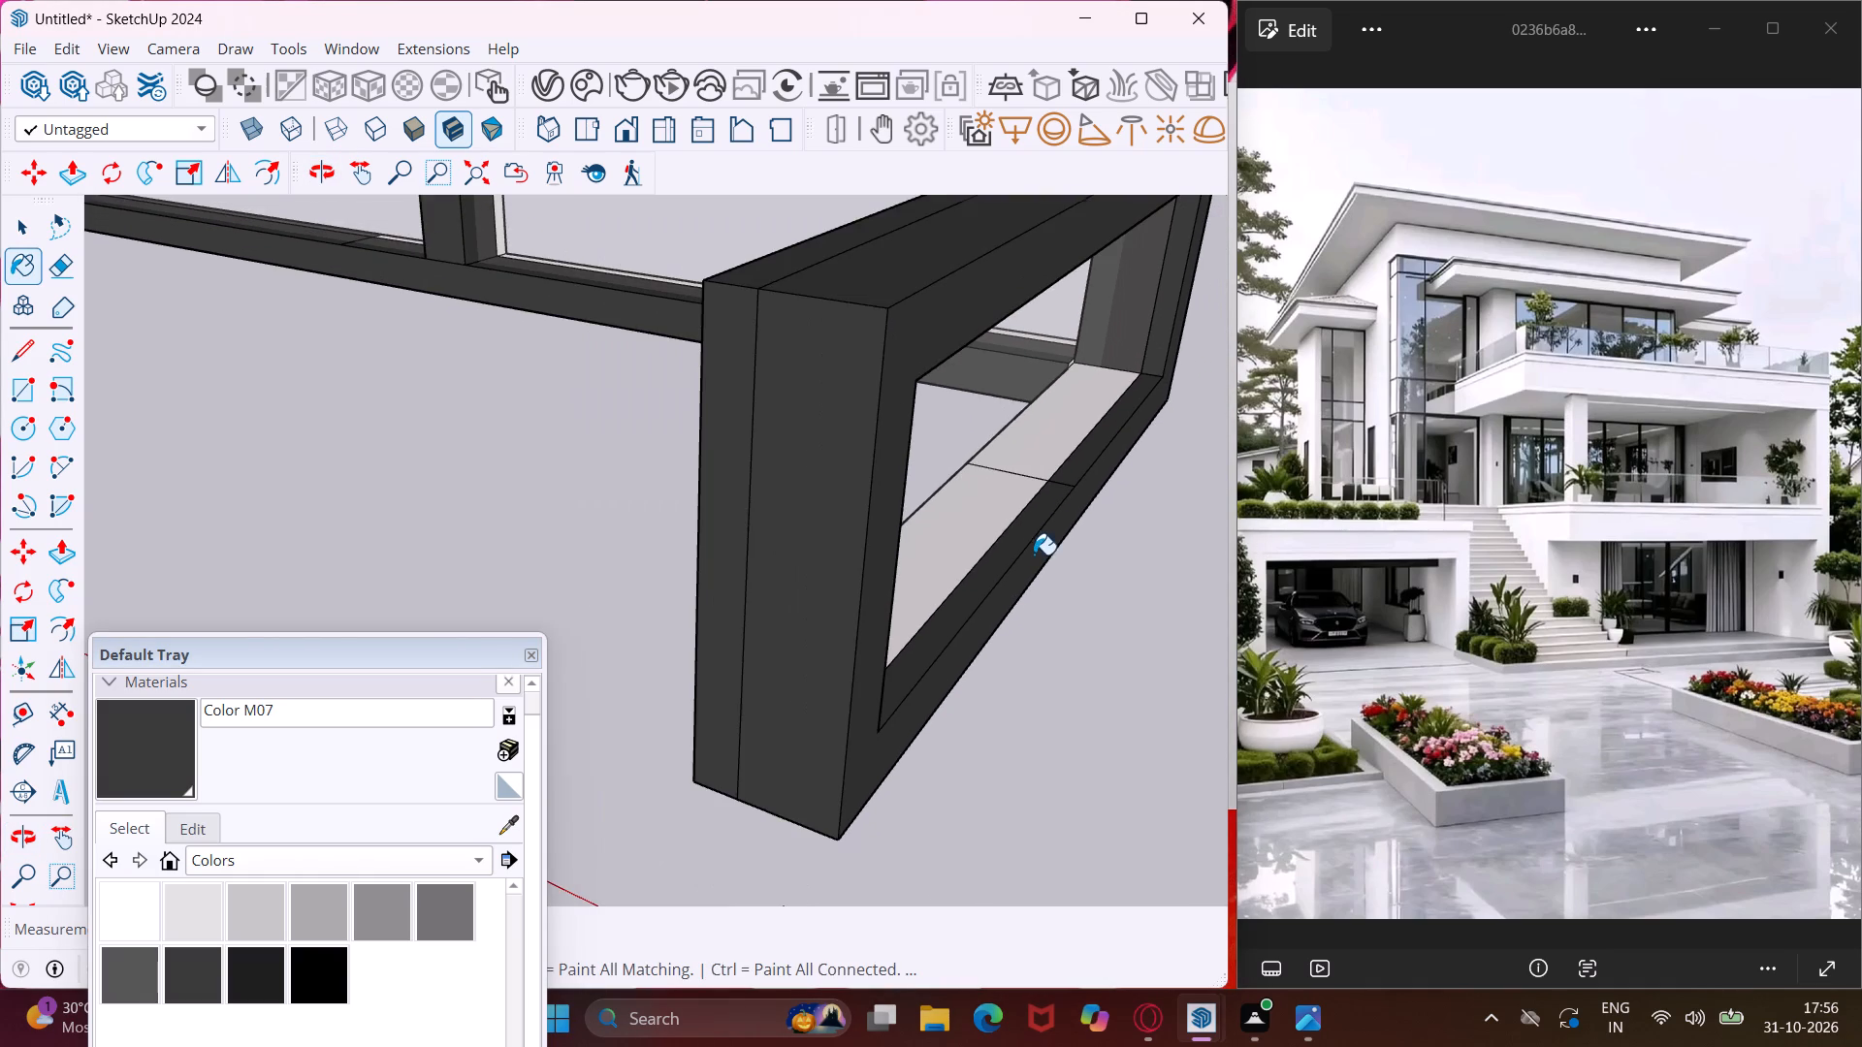
middle_drag(921, 673, 1259, 546)
scroll(1259, 546, down, 1)
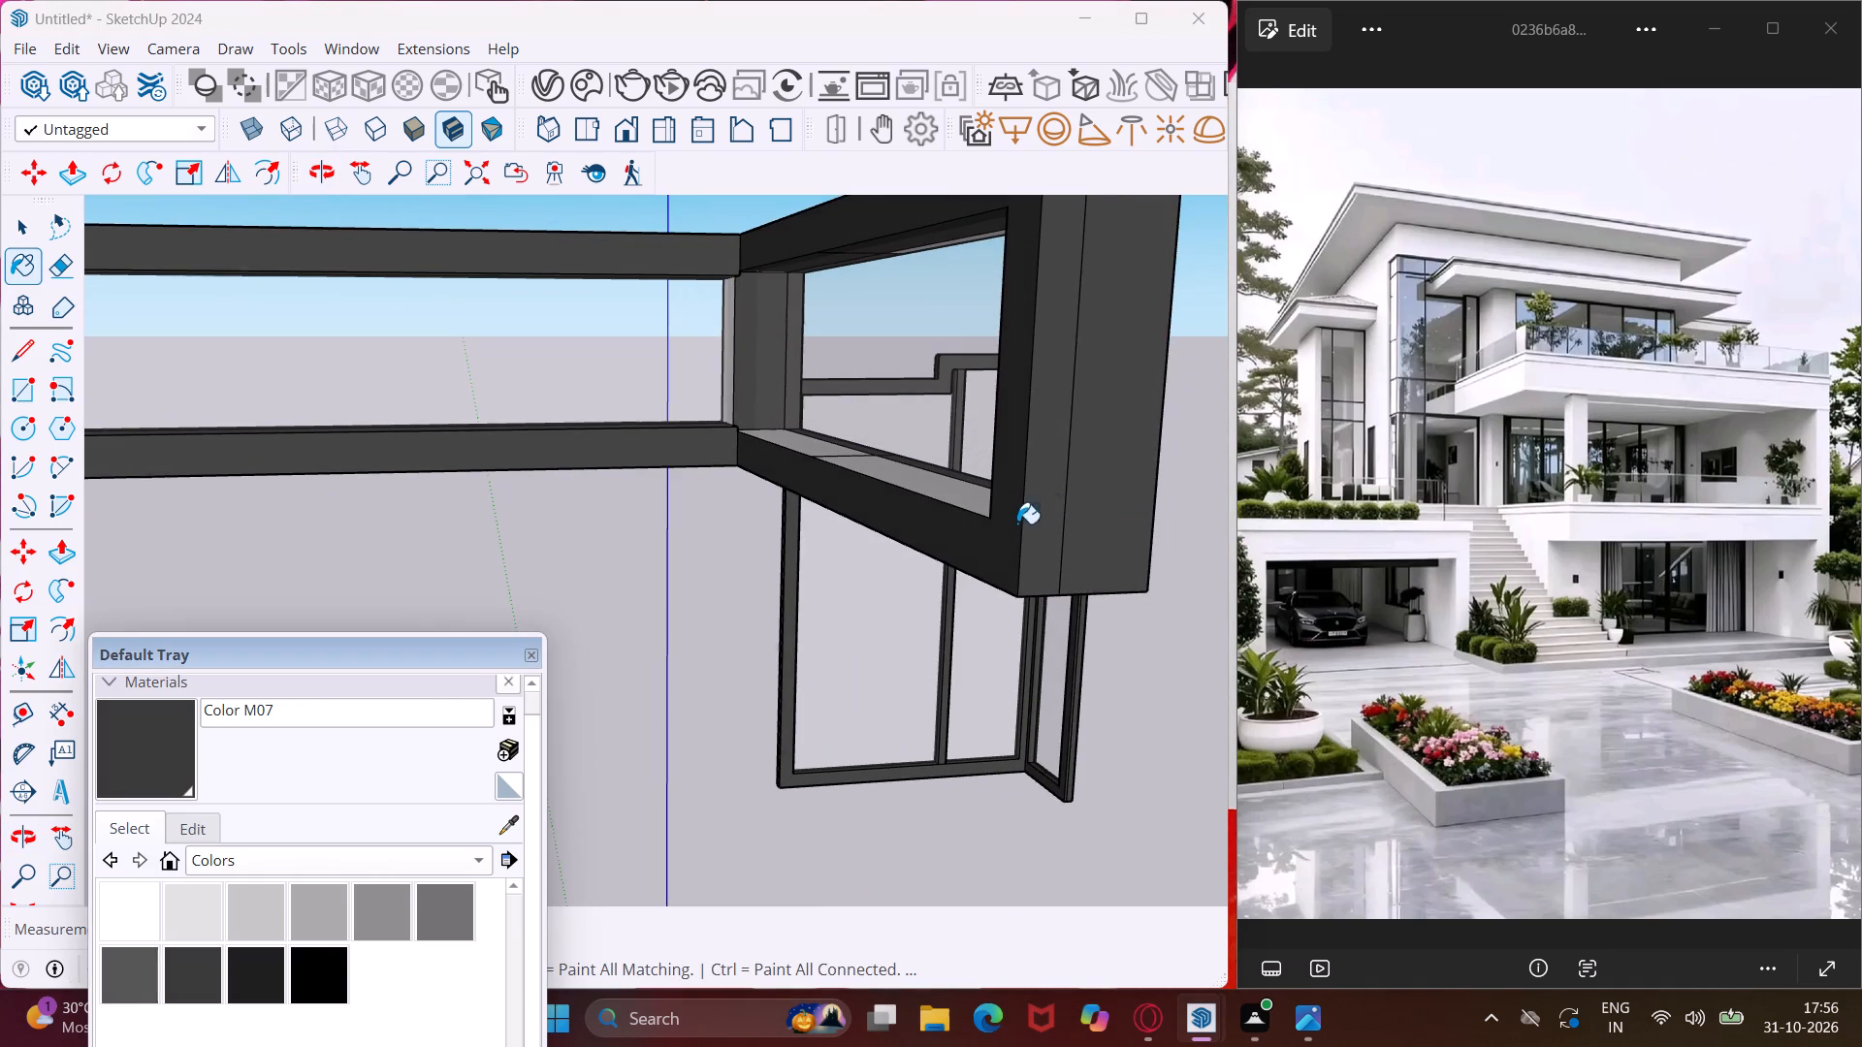
scroll(998, 536, up, 4)
scroll(900, 471, up, 3)
click(887, 473)
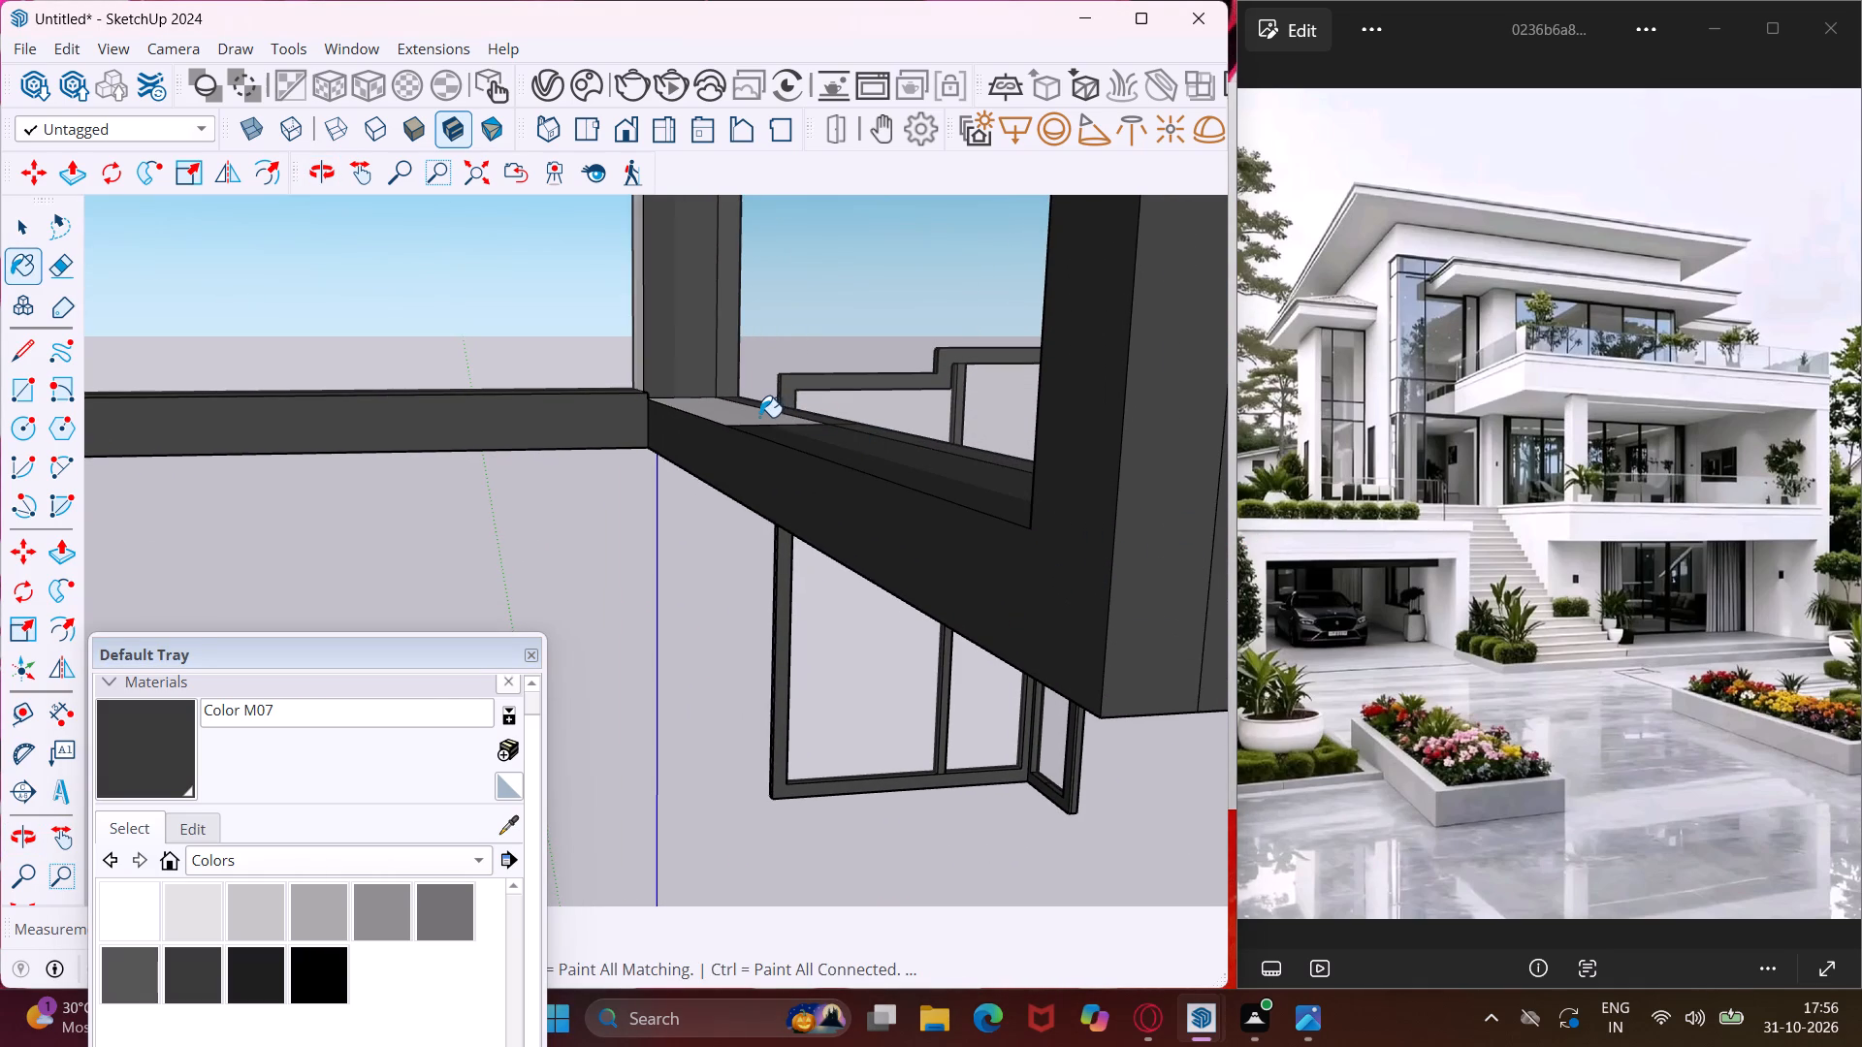
click(755, 417)
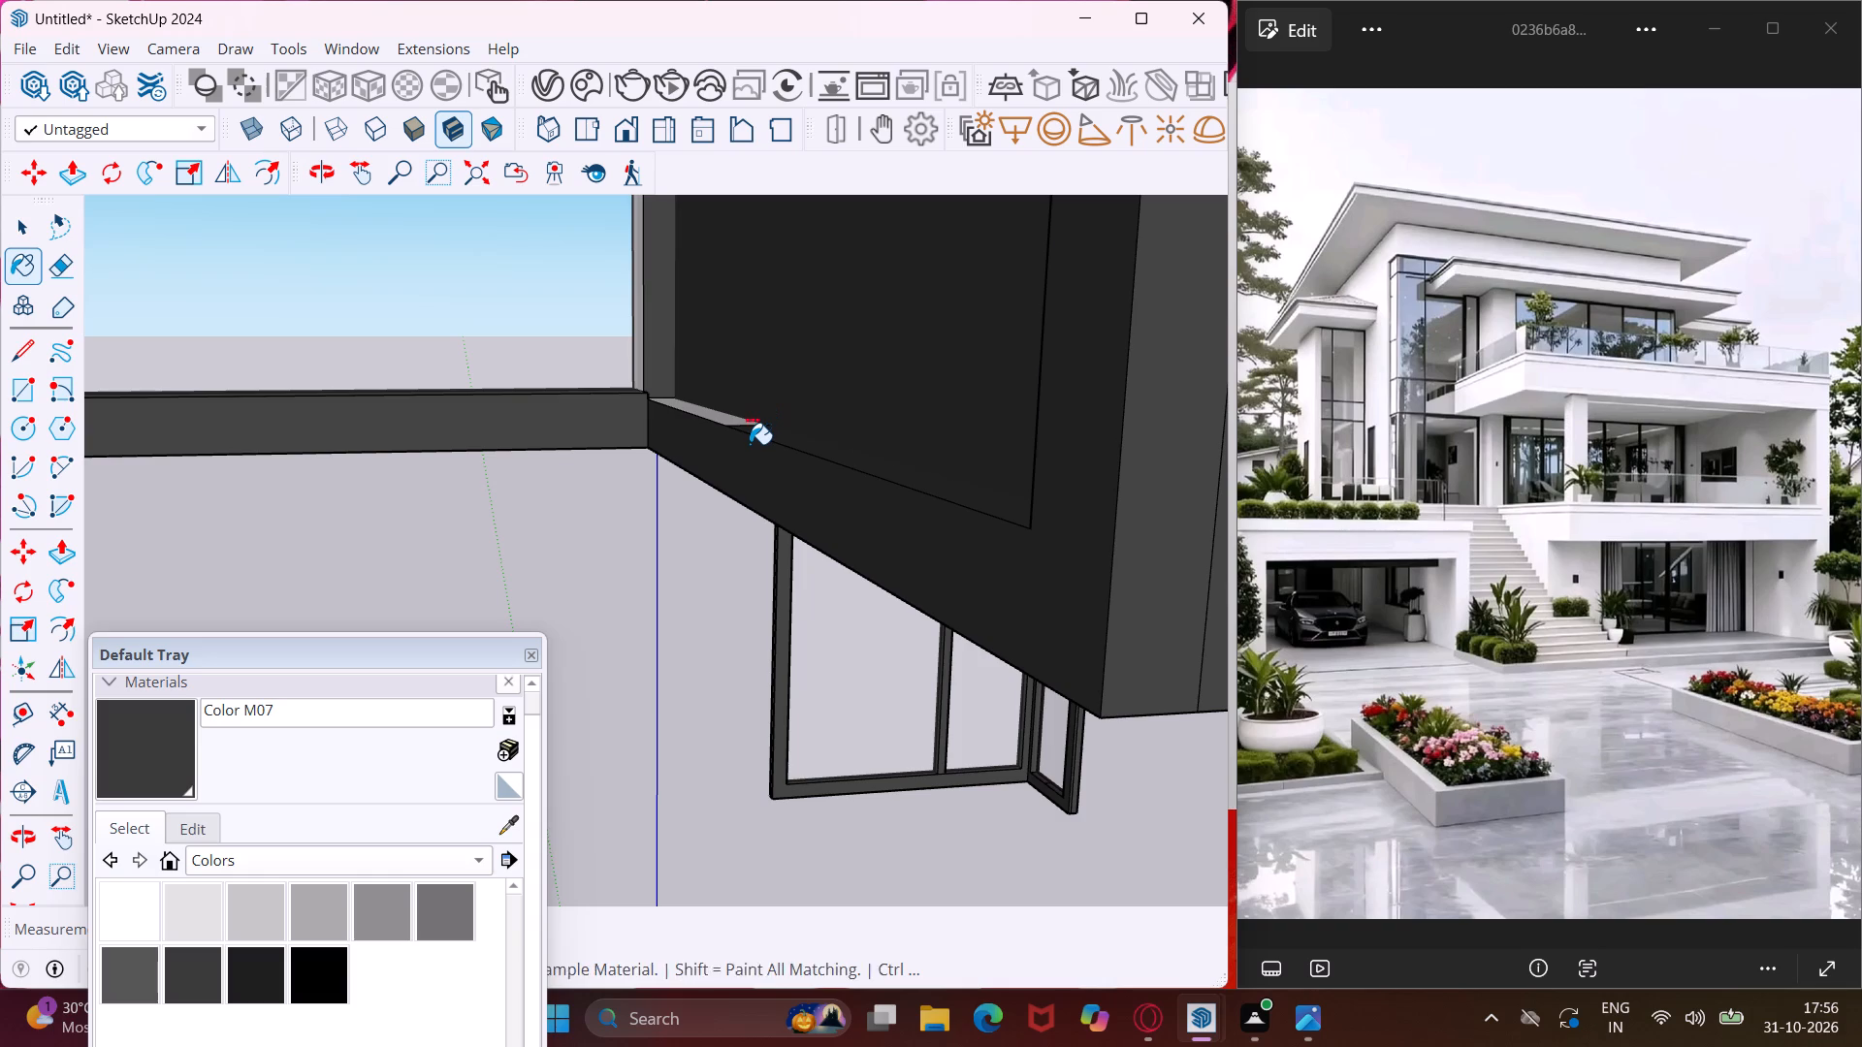
key(ctrl+z)
click(735, 424)
Paint the light underside strip of the short return's top rail with Color M07.
middle_drag(735, 426, 835, 400)
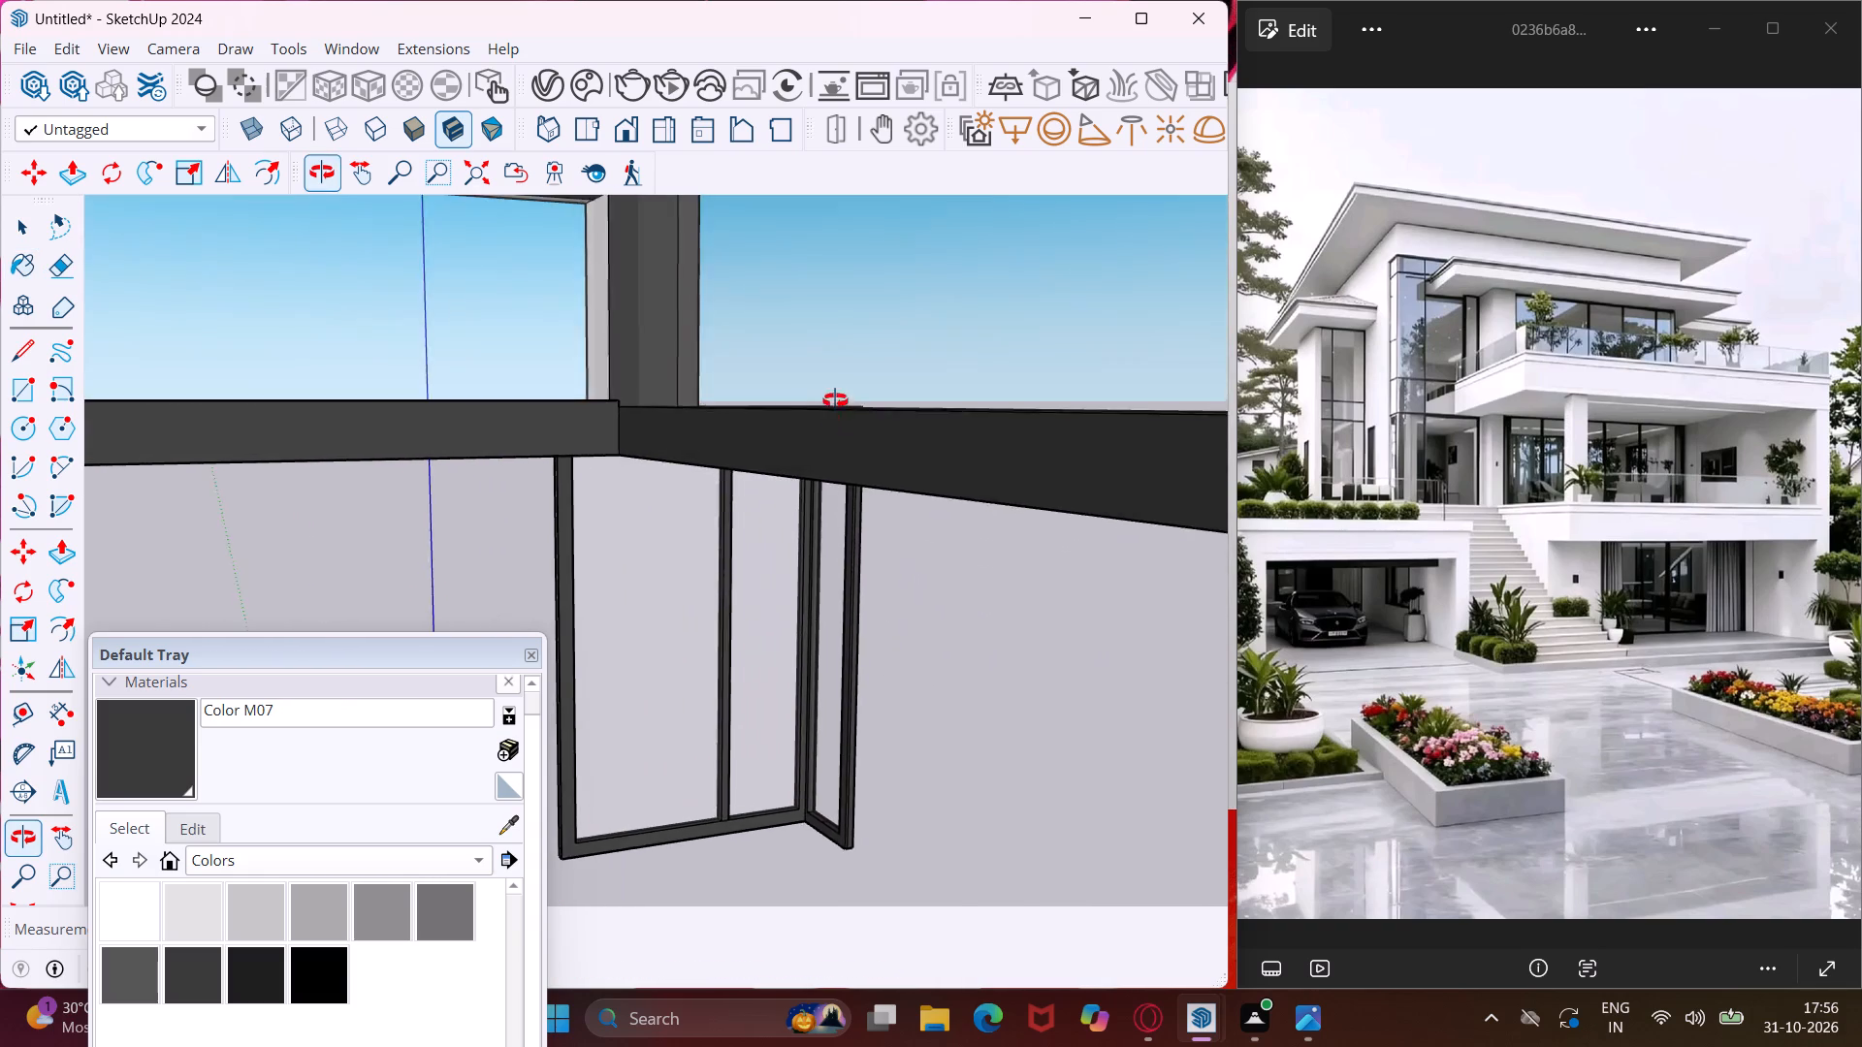
middle_drag(835, 400, 838, 413)
scroll(777, 474, down, 10)
middle_drag(842, 439, 903, 209)
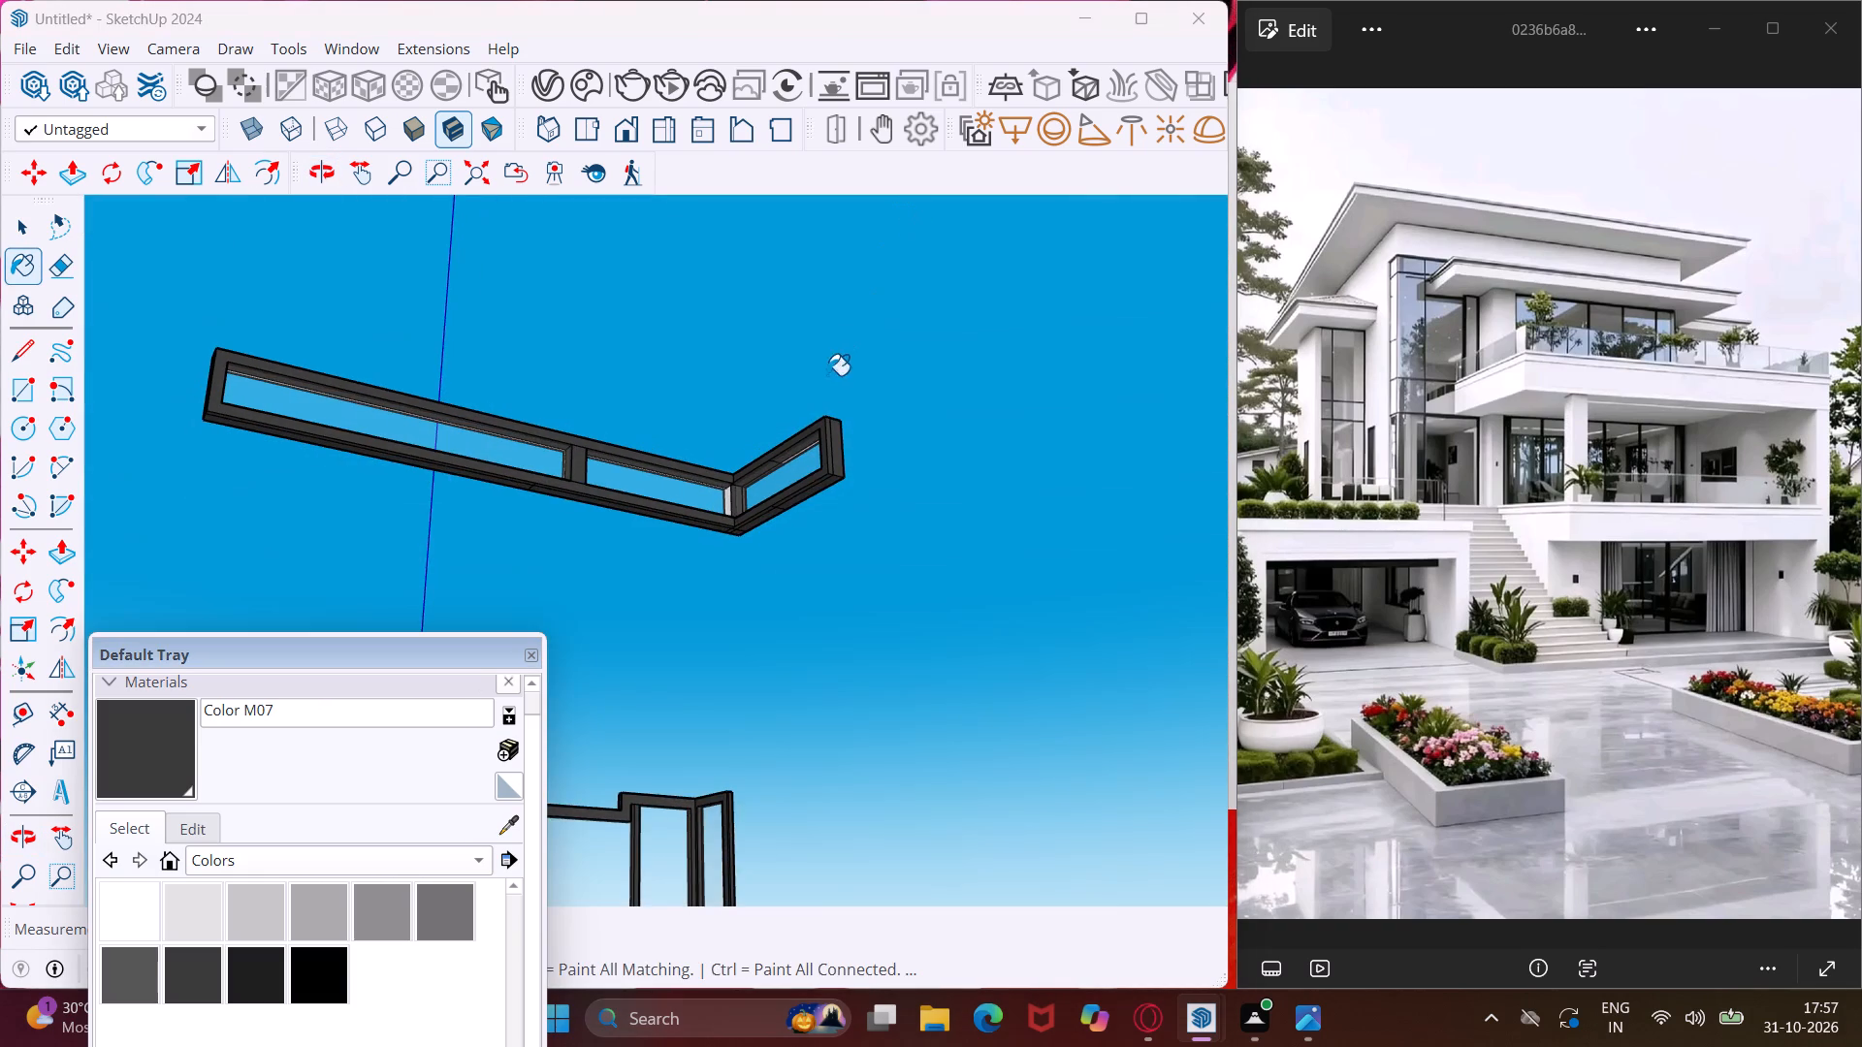
scroll(815, 436, up, 10)
middle_drag(871, 463, 458, 537)
scroll(624, 485, up, 10)
click(659, 428)
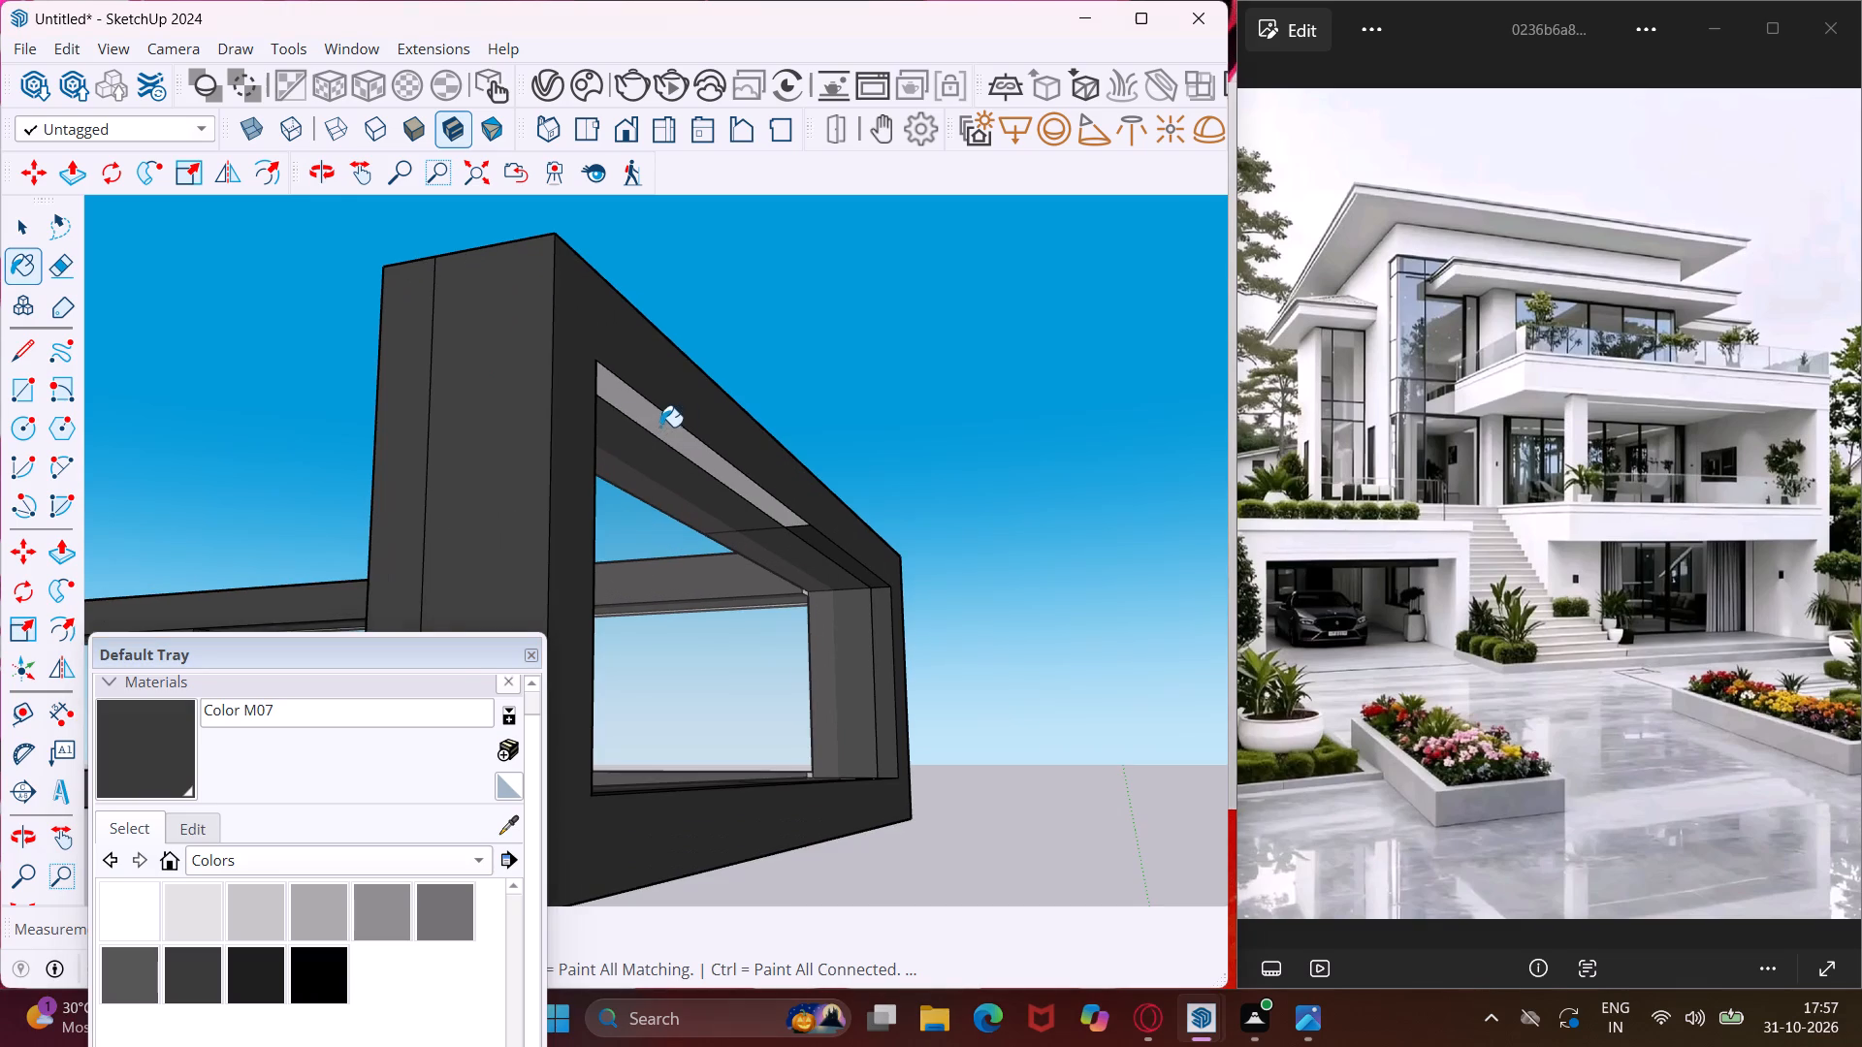
Paint the small light sliver at the foot of the inner frame corner with Color M07.
middle_drag(695, 424, 1042, 752)
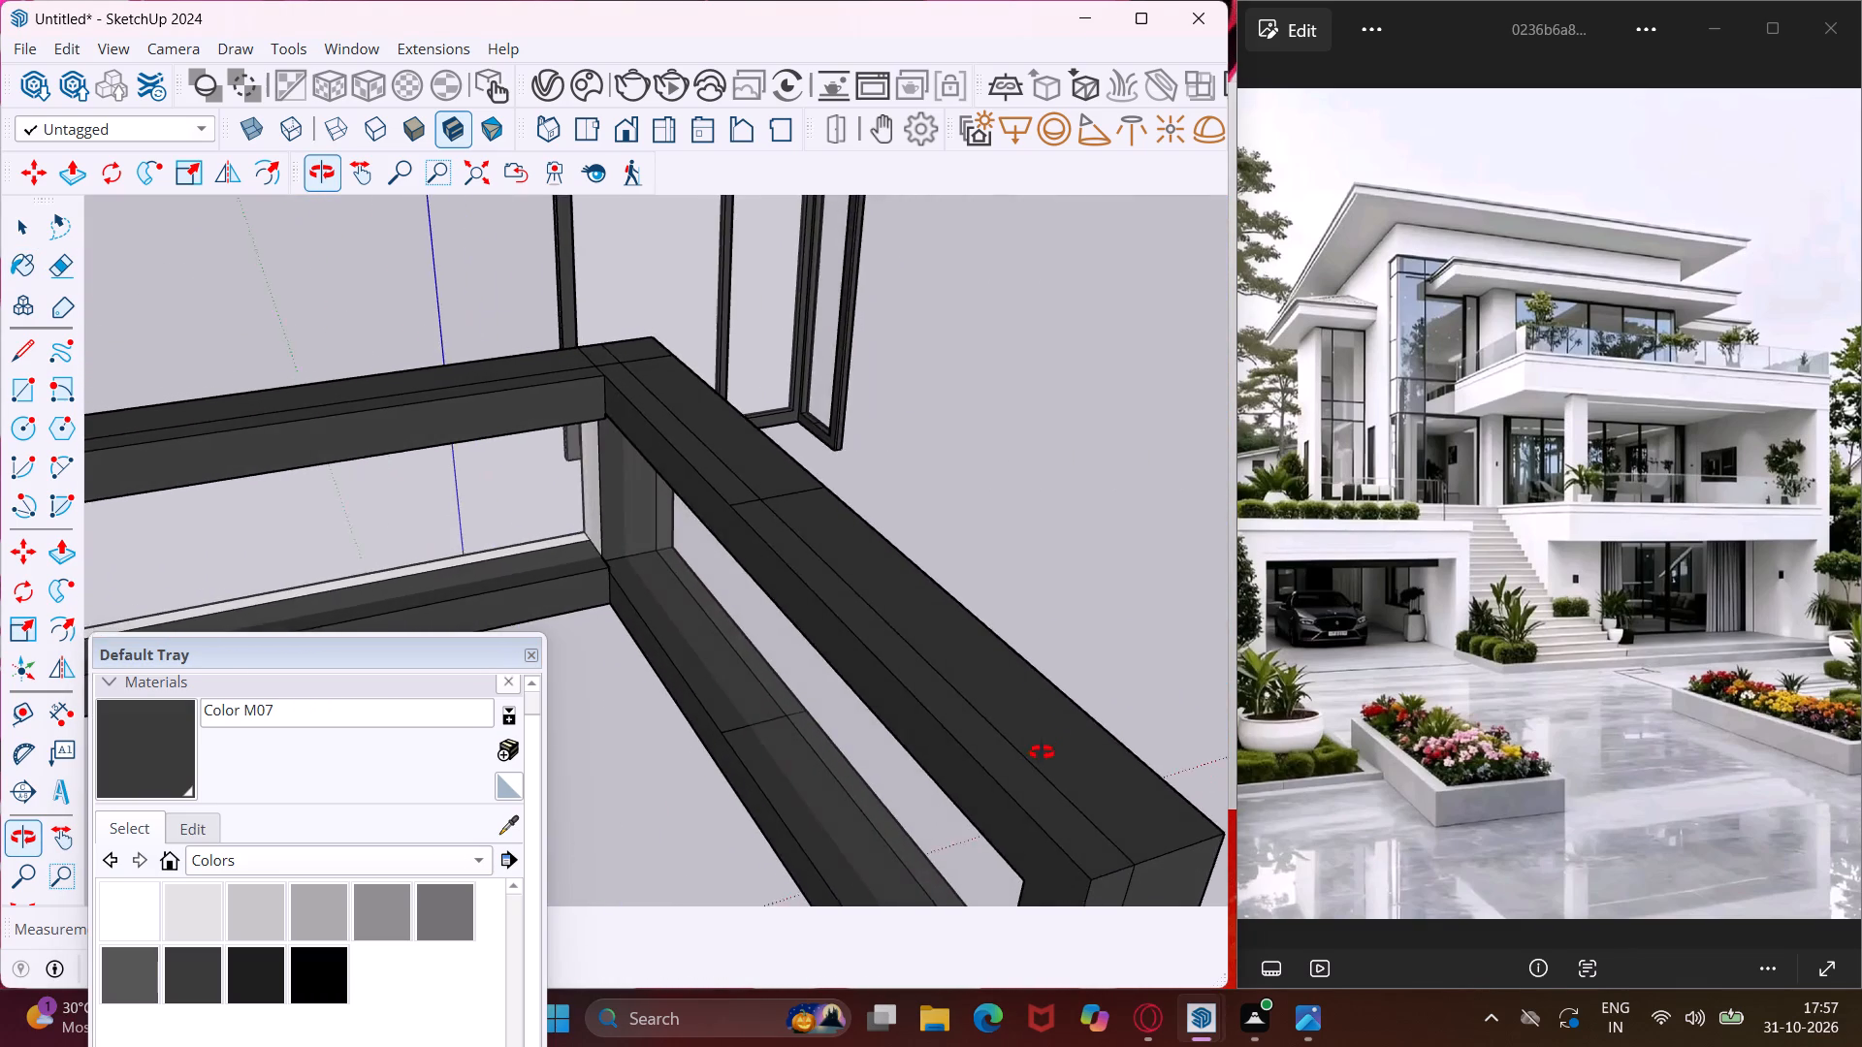
middle_drag(1042, 752, 635, 600)
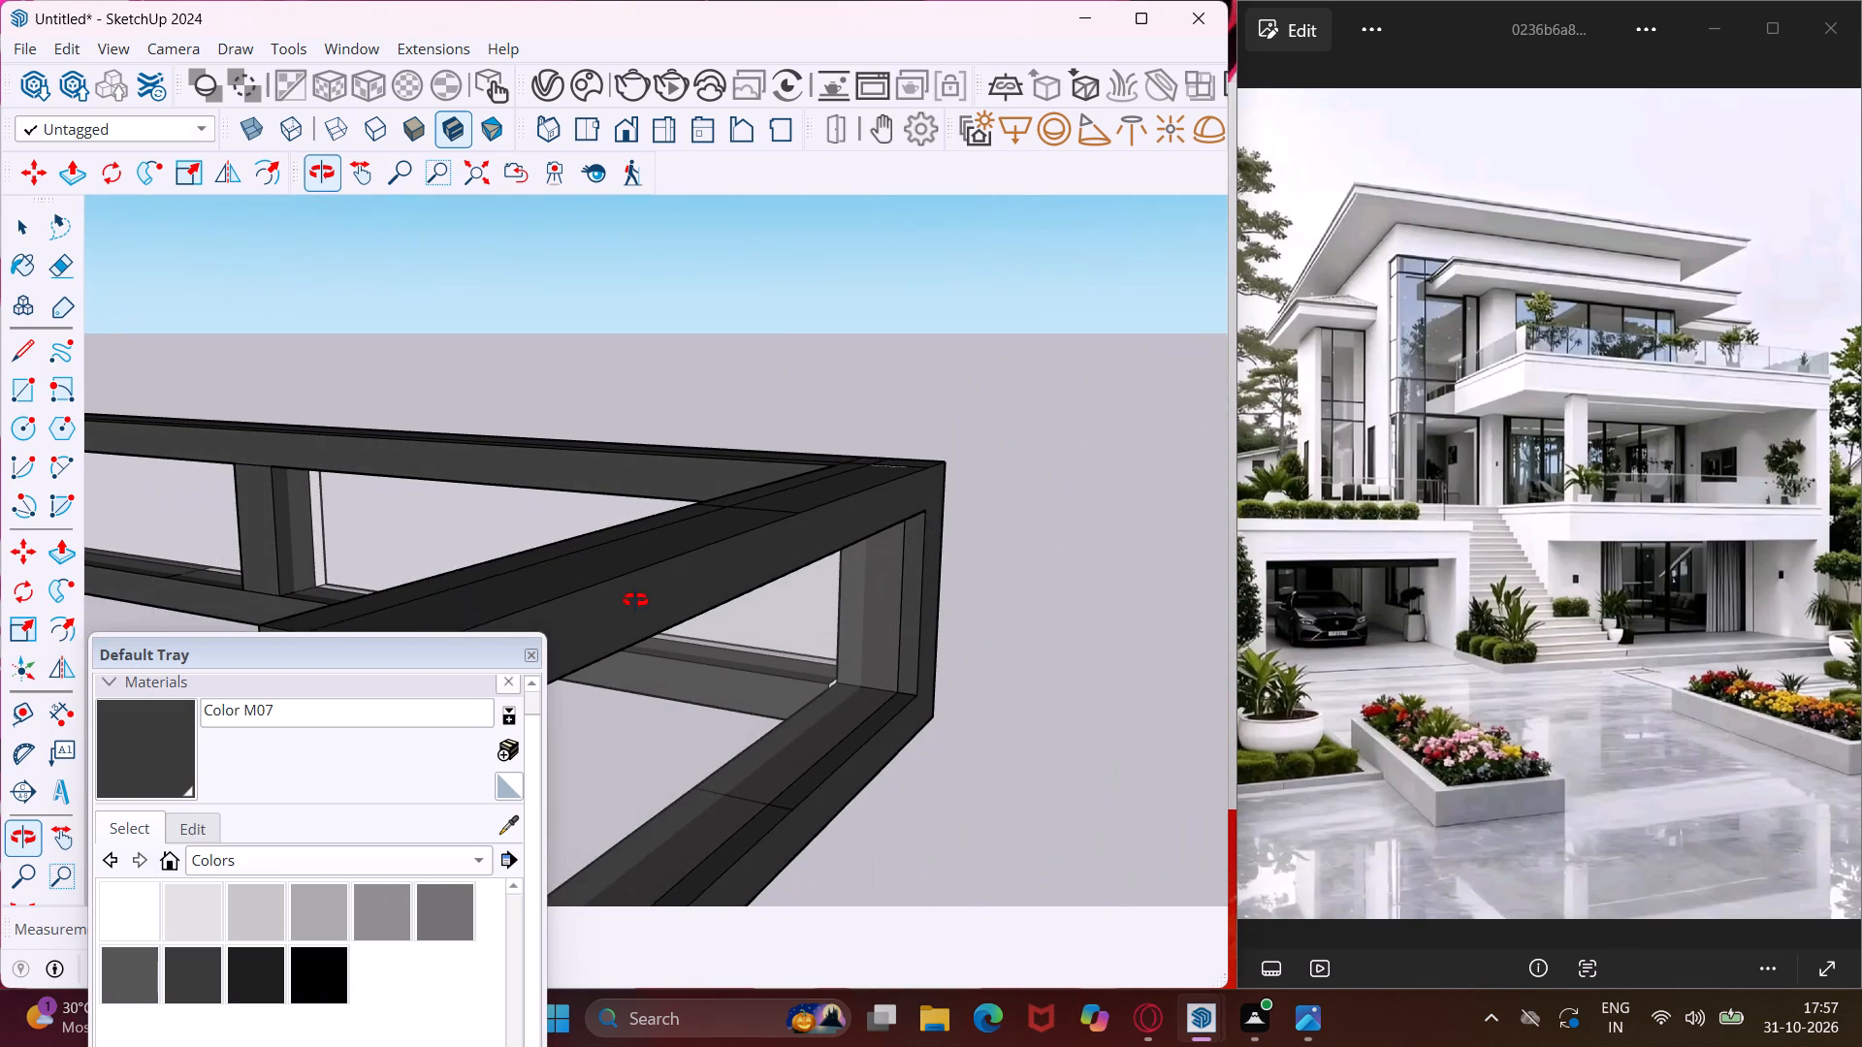
middle_drag(635, 600, 877, 664)
scroll(694, 625, up, 14)
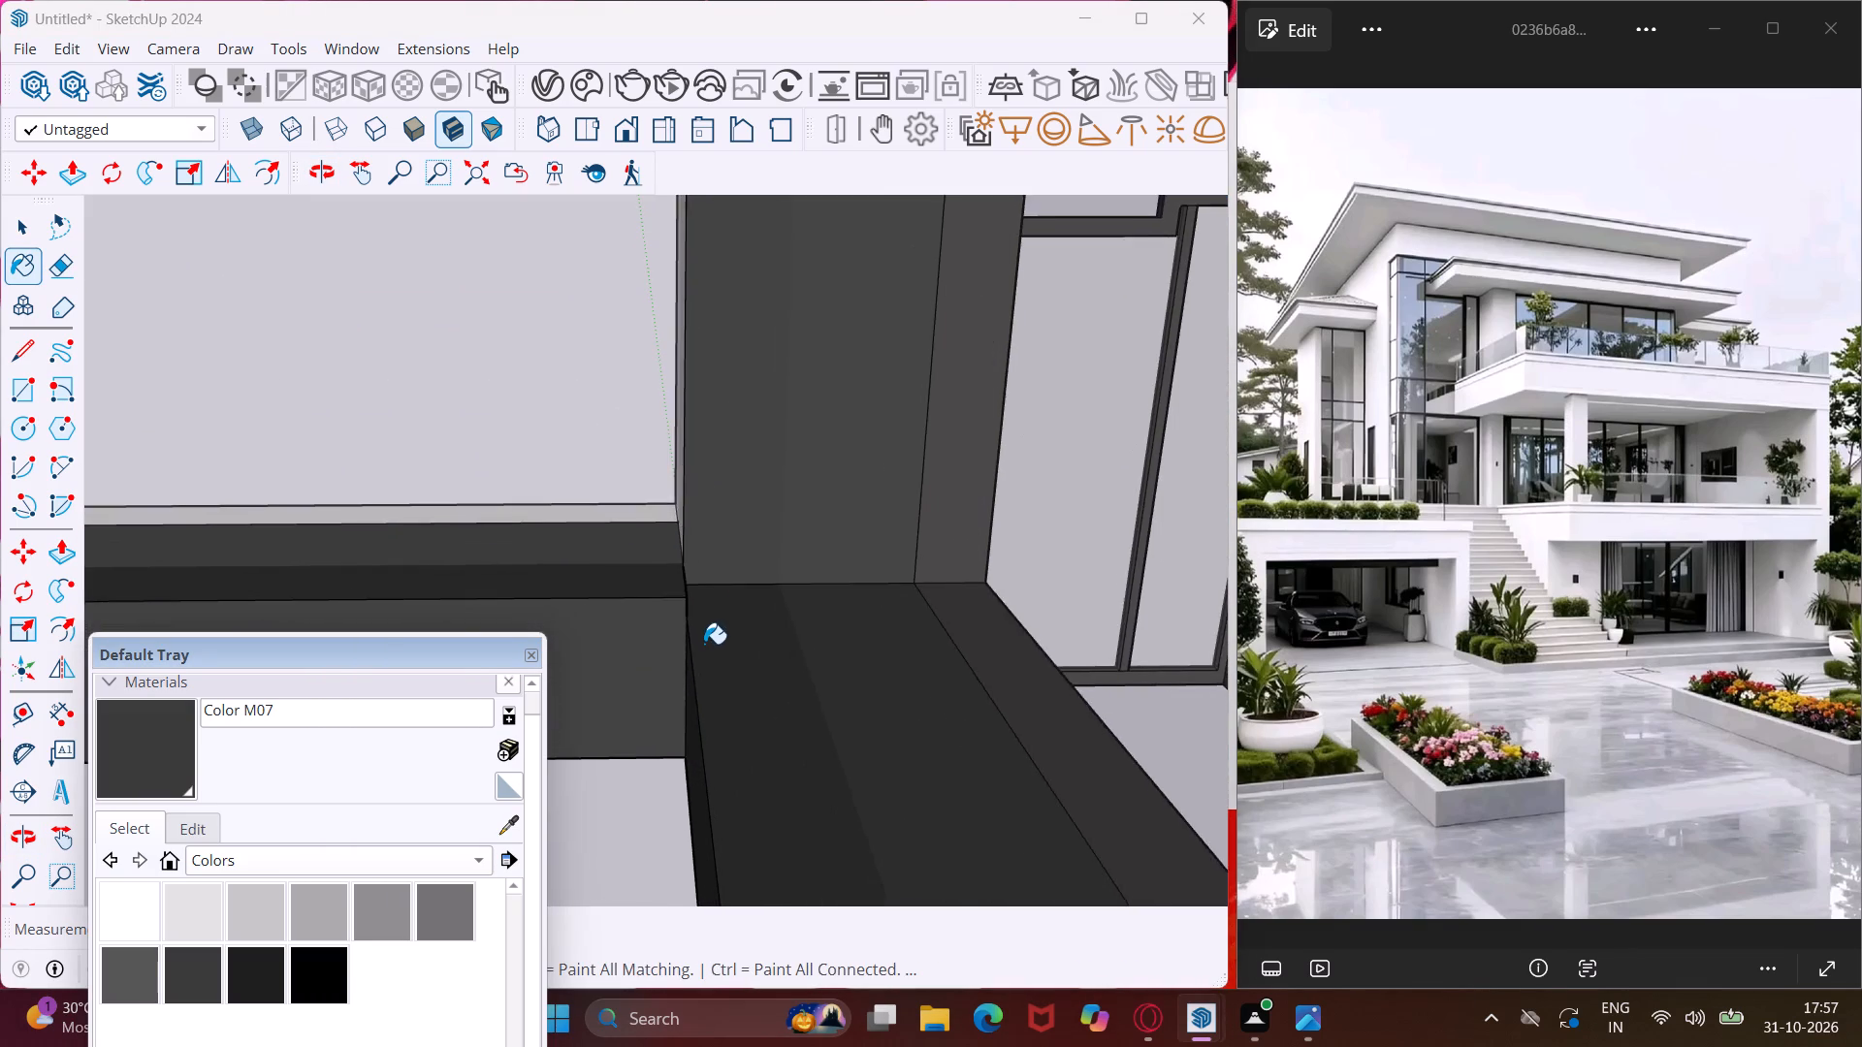
scroll(704, 644, up, 4)
middle_drag(684, 602, 636, 582)
scroll(663, 550, up, 3)
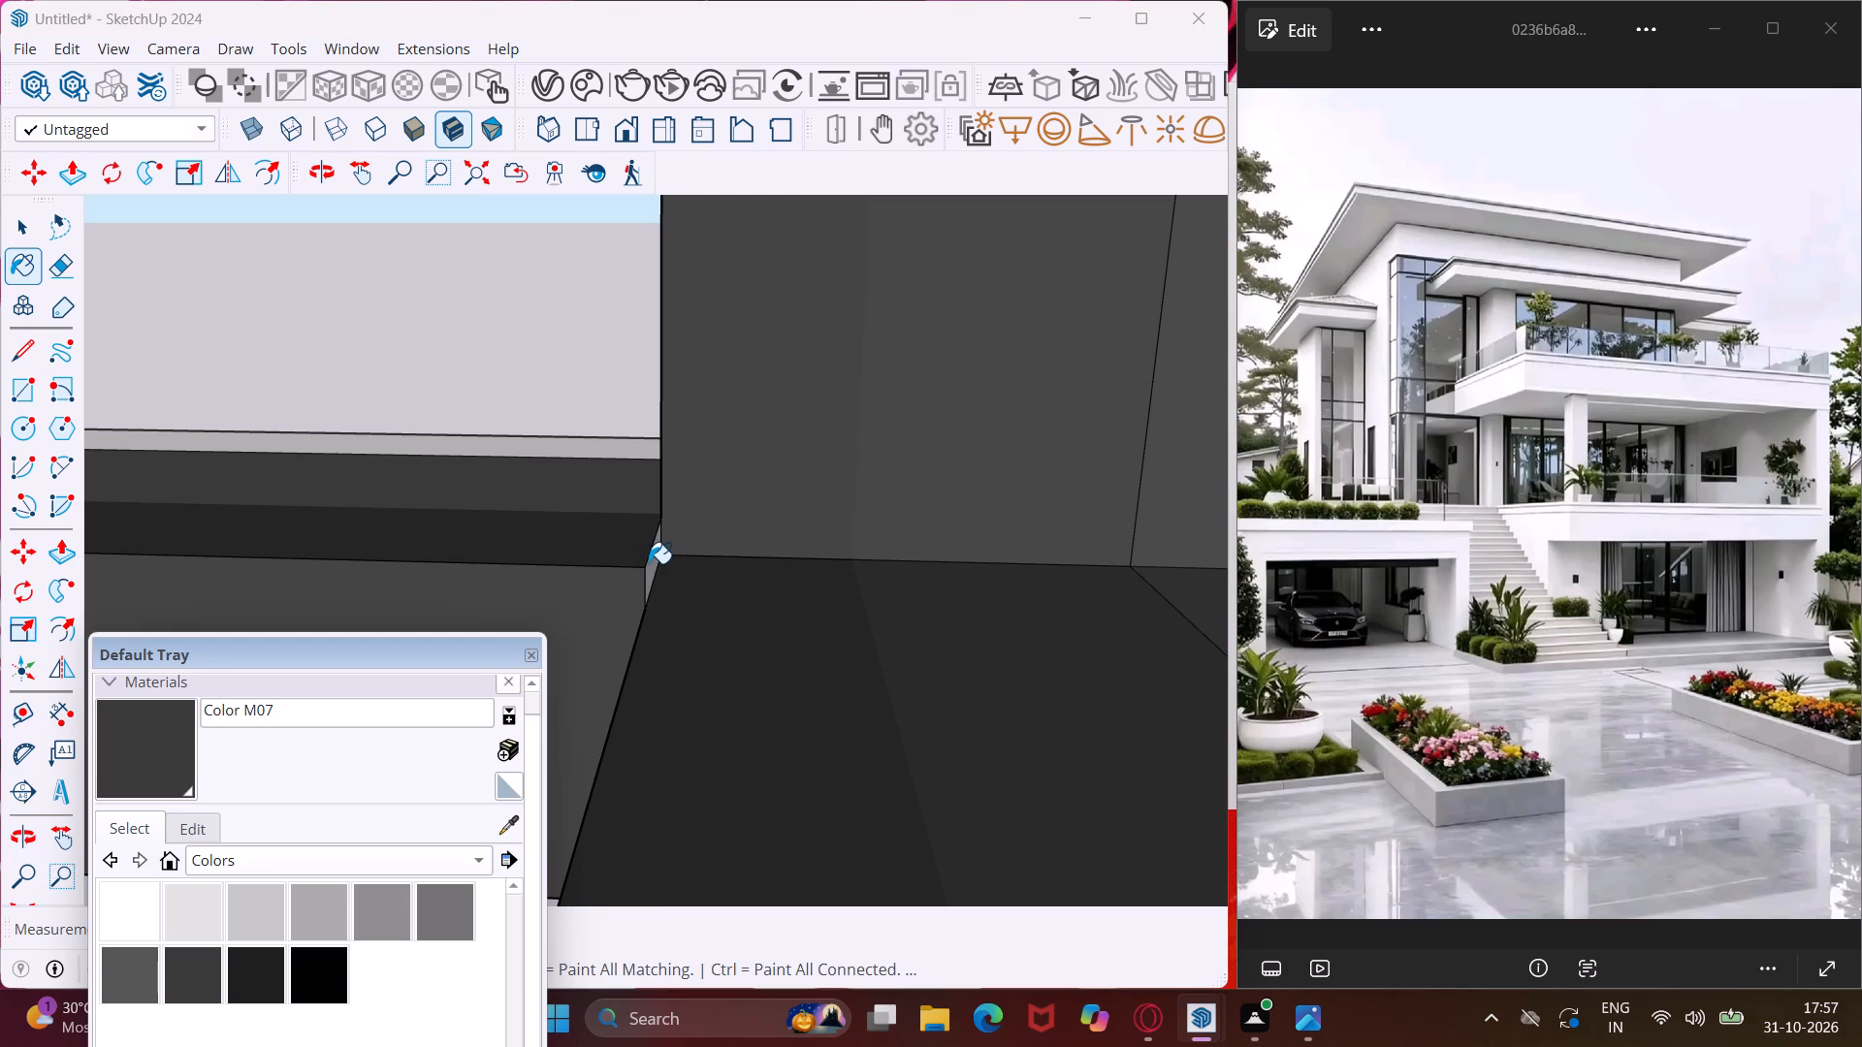
click(649, 563)
Paint the small light sliver under the top rail at the inner frame corner with Color M07.
middle_drag(661, 568, 806, 628)
scroll(798, 626, down, 11)
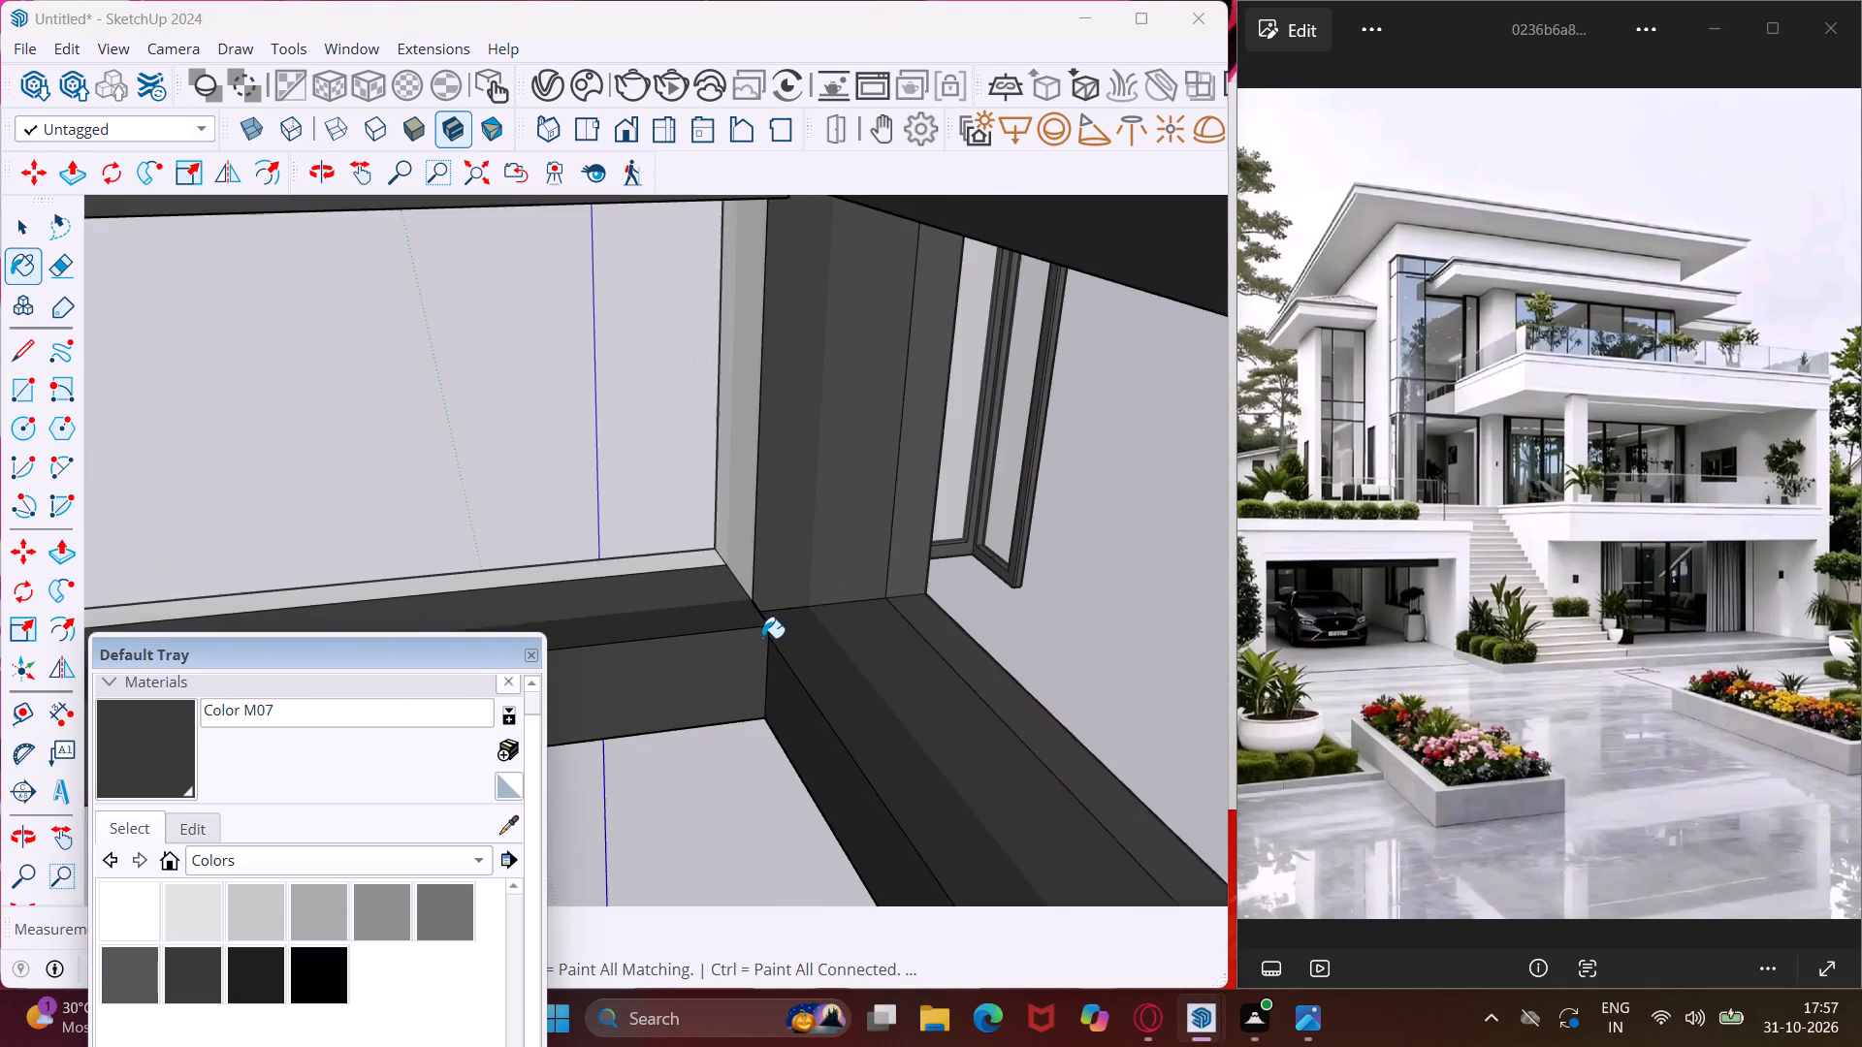
scroll(762, 638, down, 7)
scroll(795, 396, up, 13)
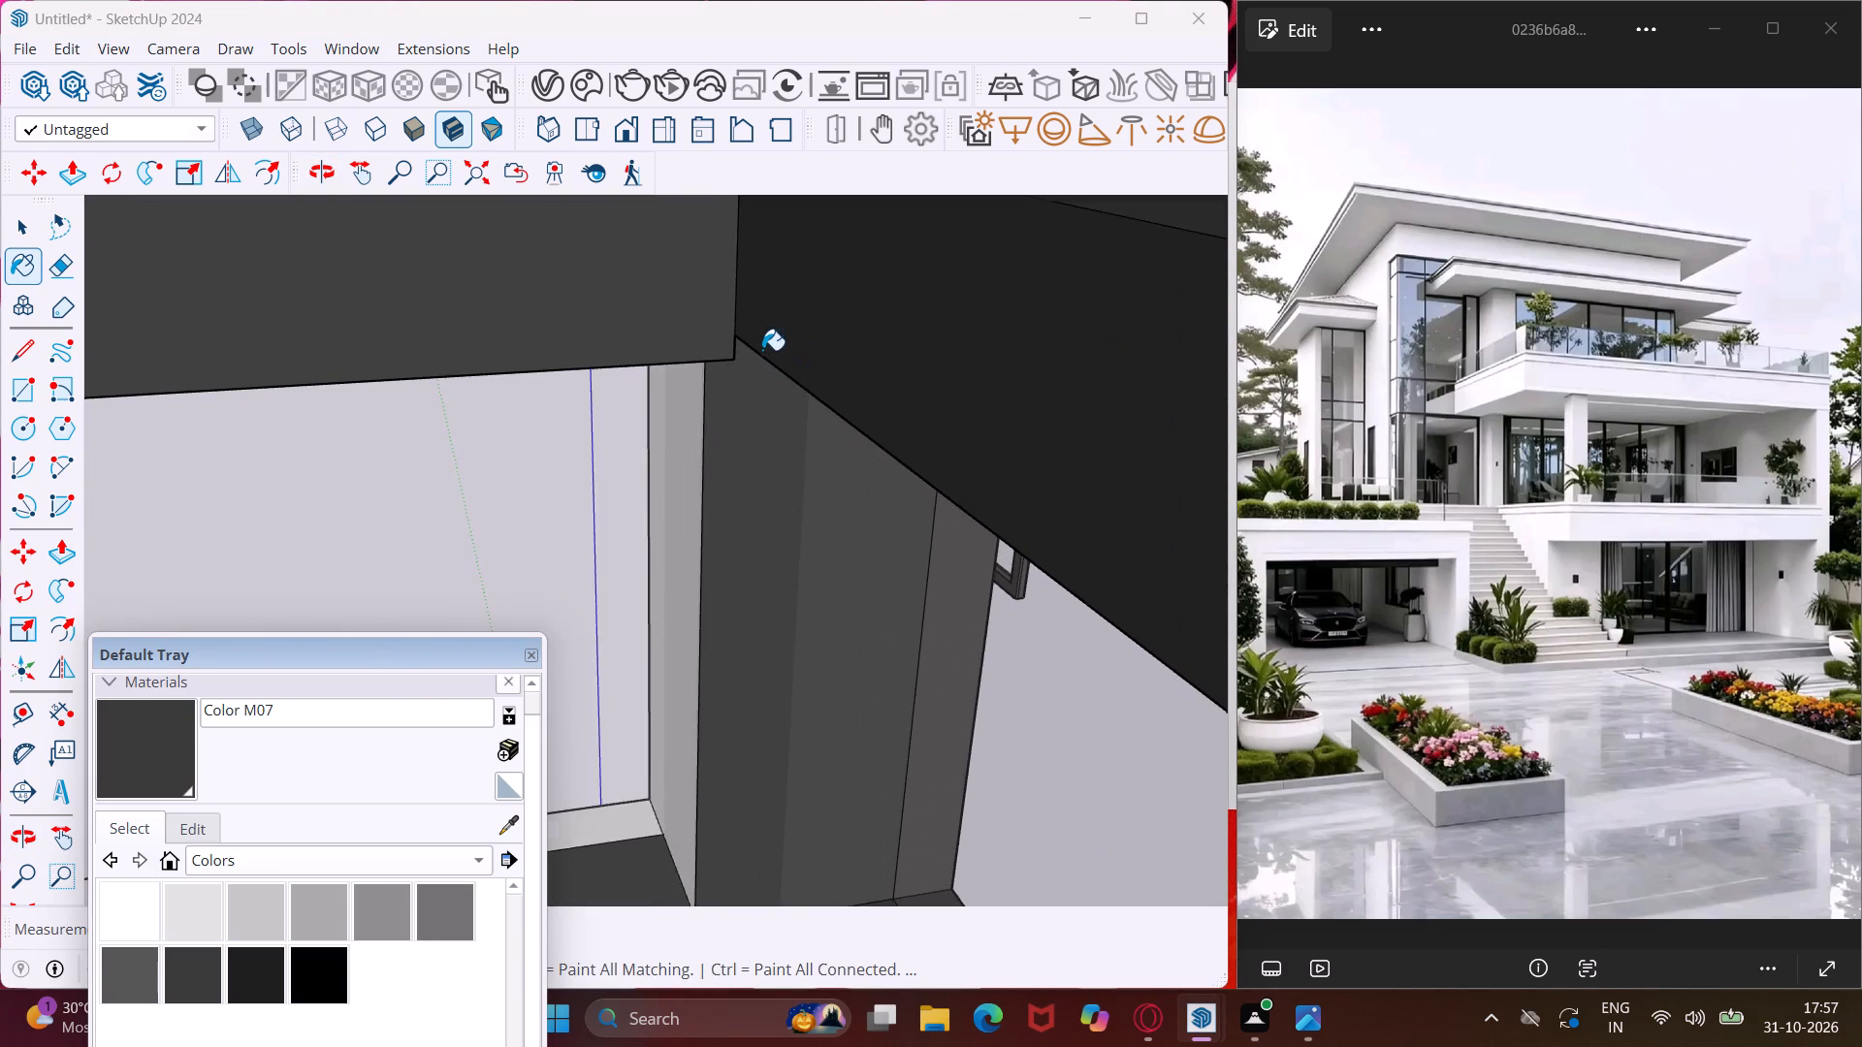
scroll(762, 350, up, 3)
middle_drag(762, 344, 665, 206)
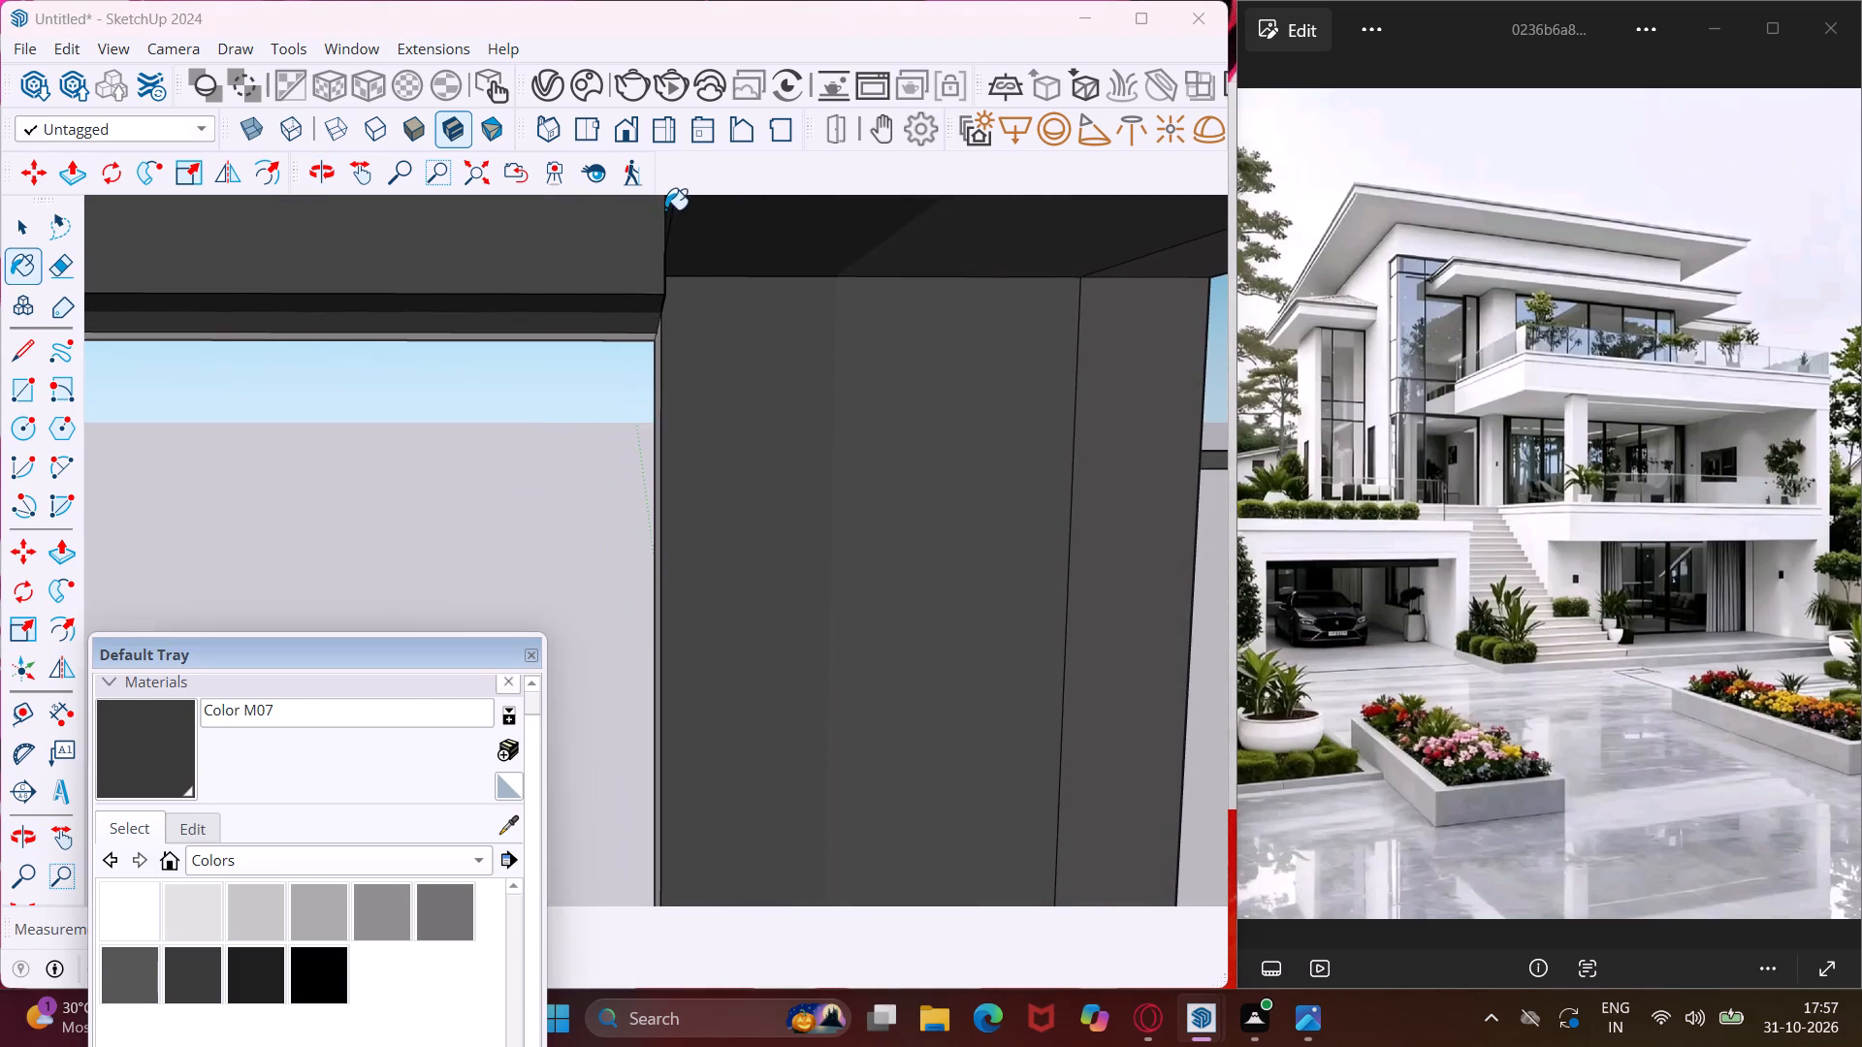
scroll(663, 289, up, 17)
middle_drag(689, 289, 662, 294)
click(584, 307)
Paint the corner post's light outer face, narrow strip and white inner face with Color M07.
middle_drag(590, 307, 731, 299)
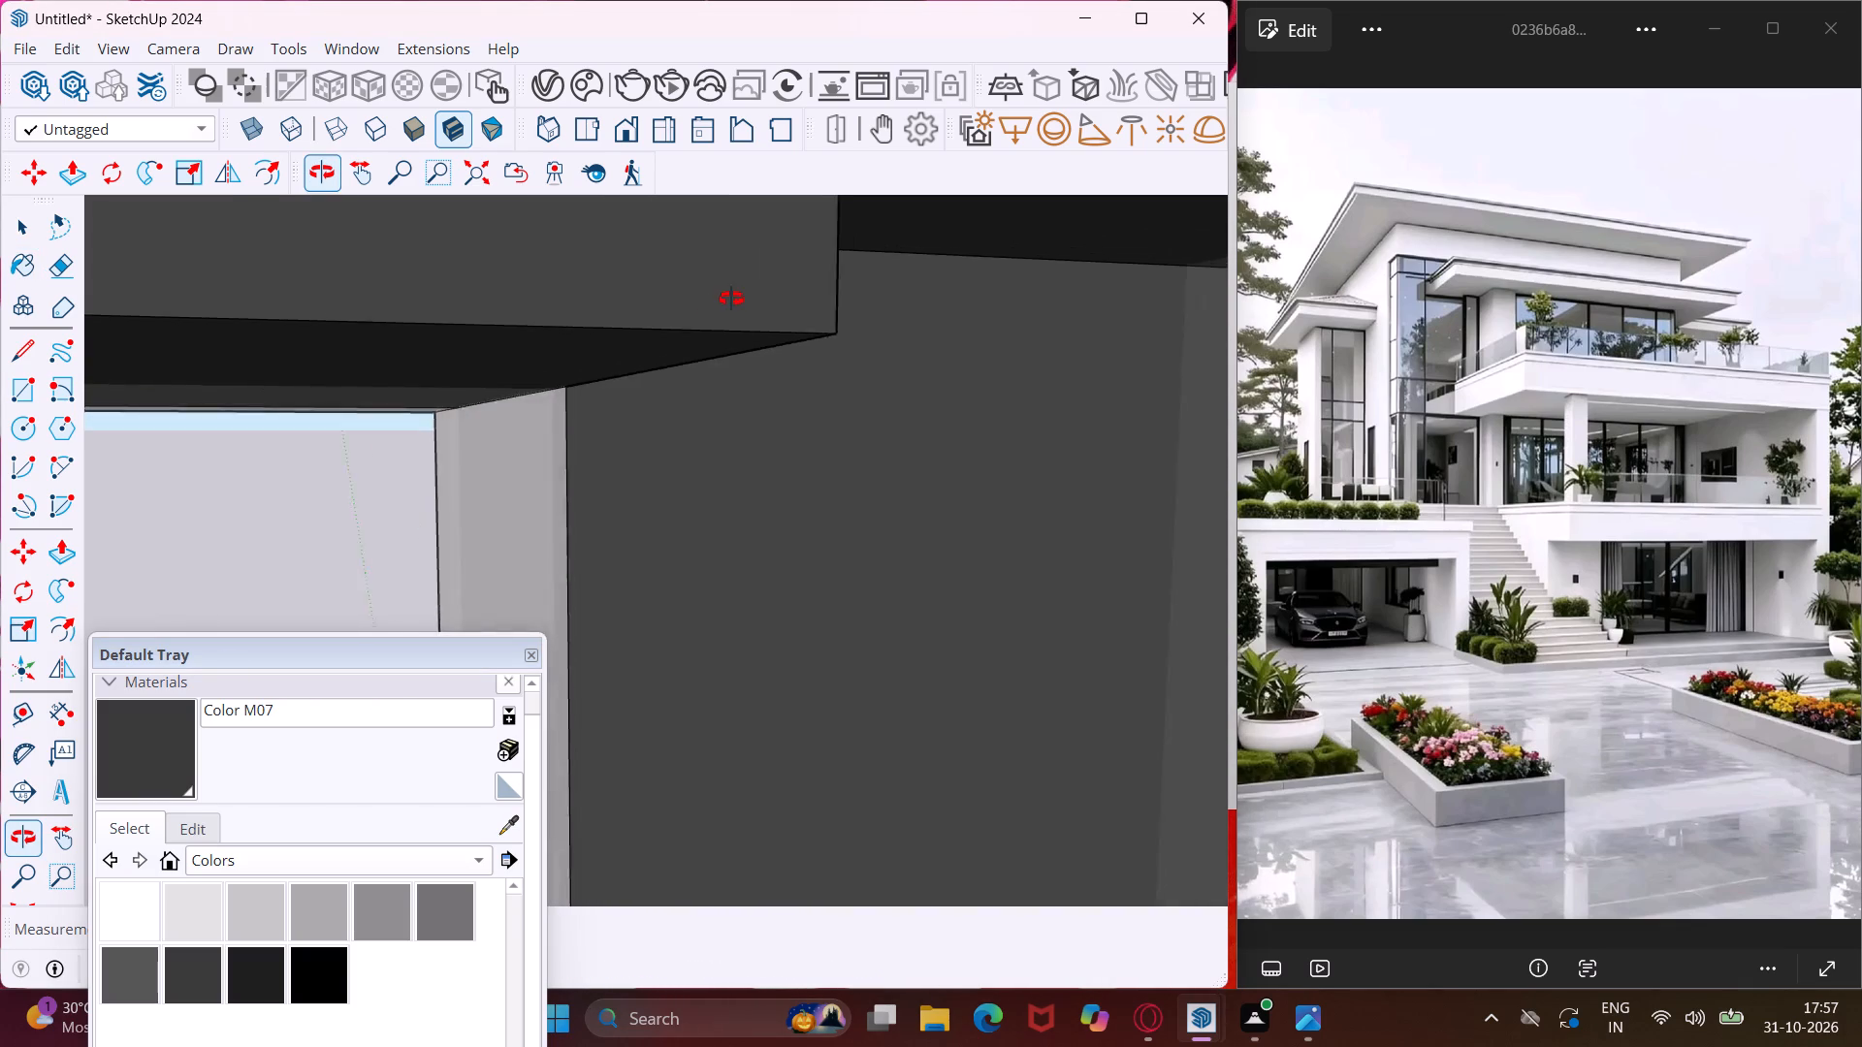
middle_drag(731, 299, 782, 463)
scroll(801, 464, down, 11)
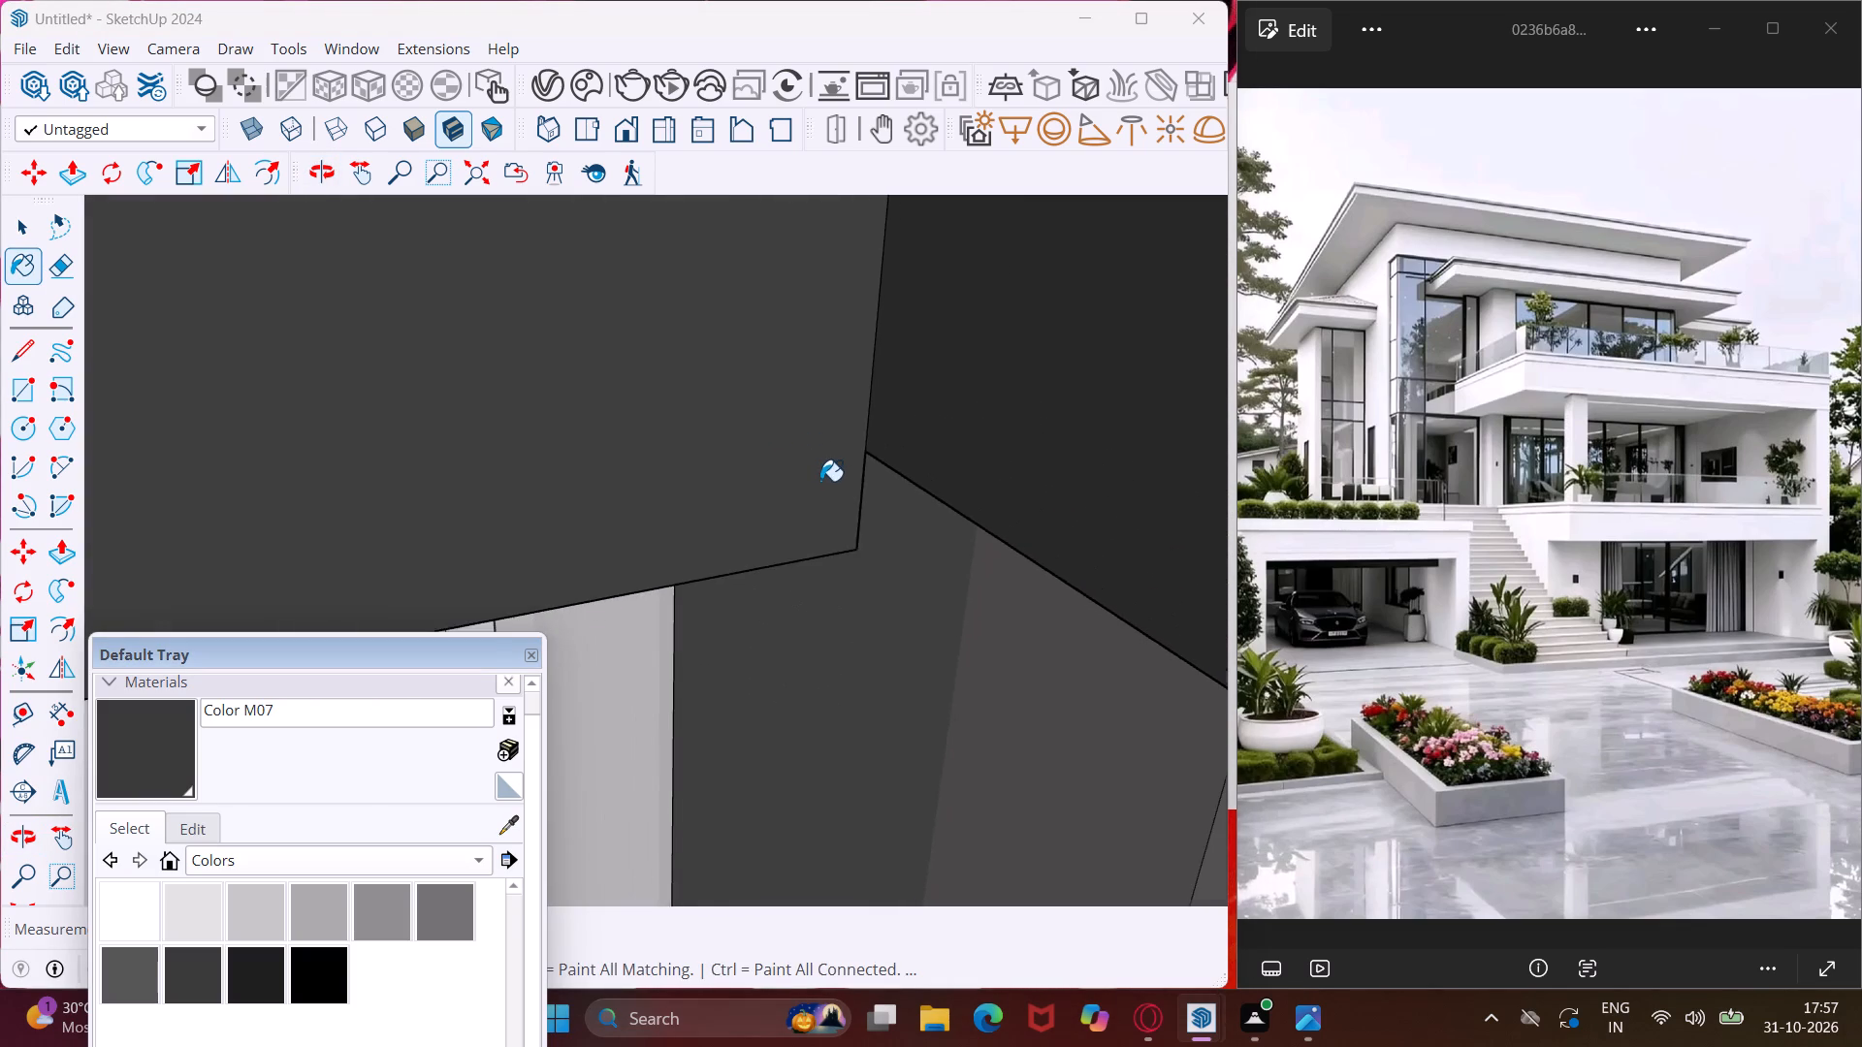
scroll(820, 481, down, 20)
scroll(820, 481, down, 9)
middle_drag(701, 458, 706, 458)
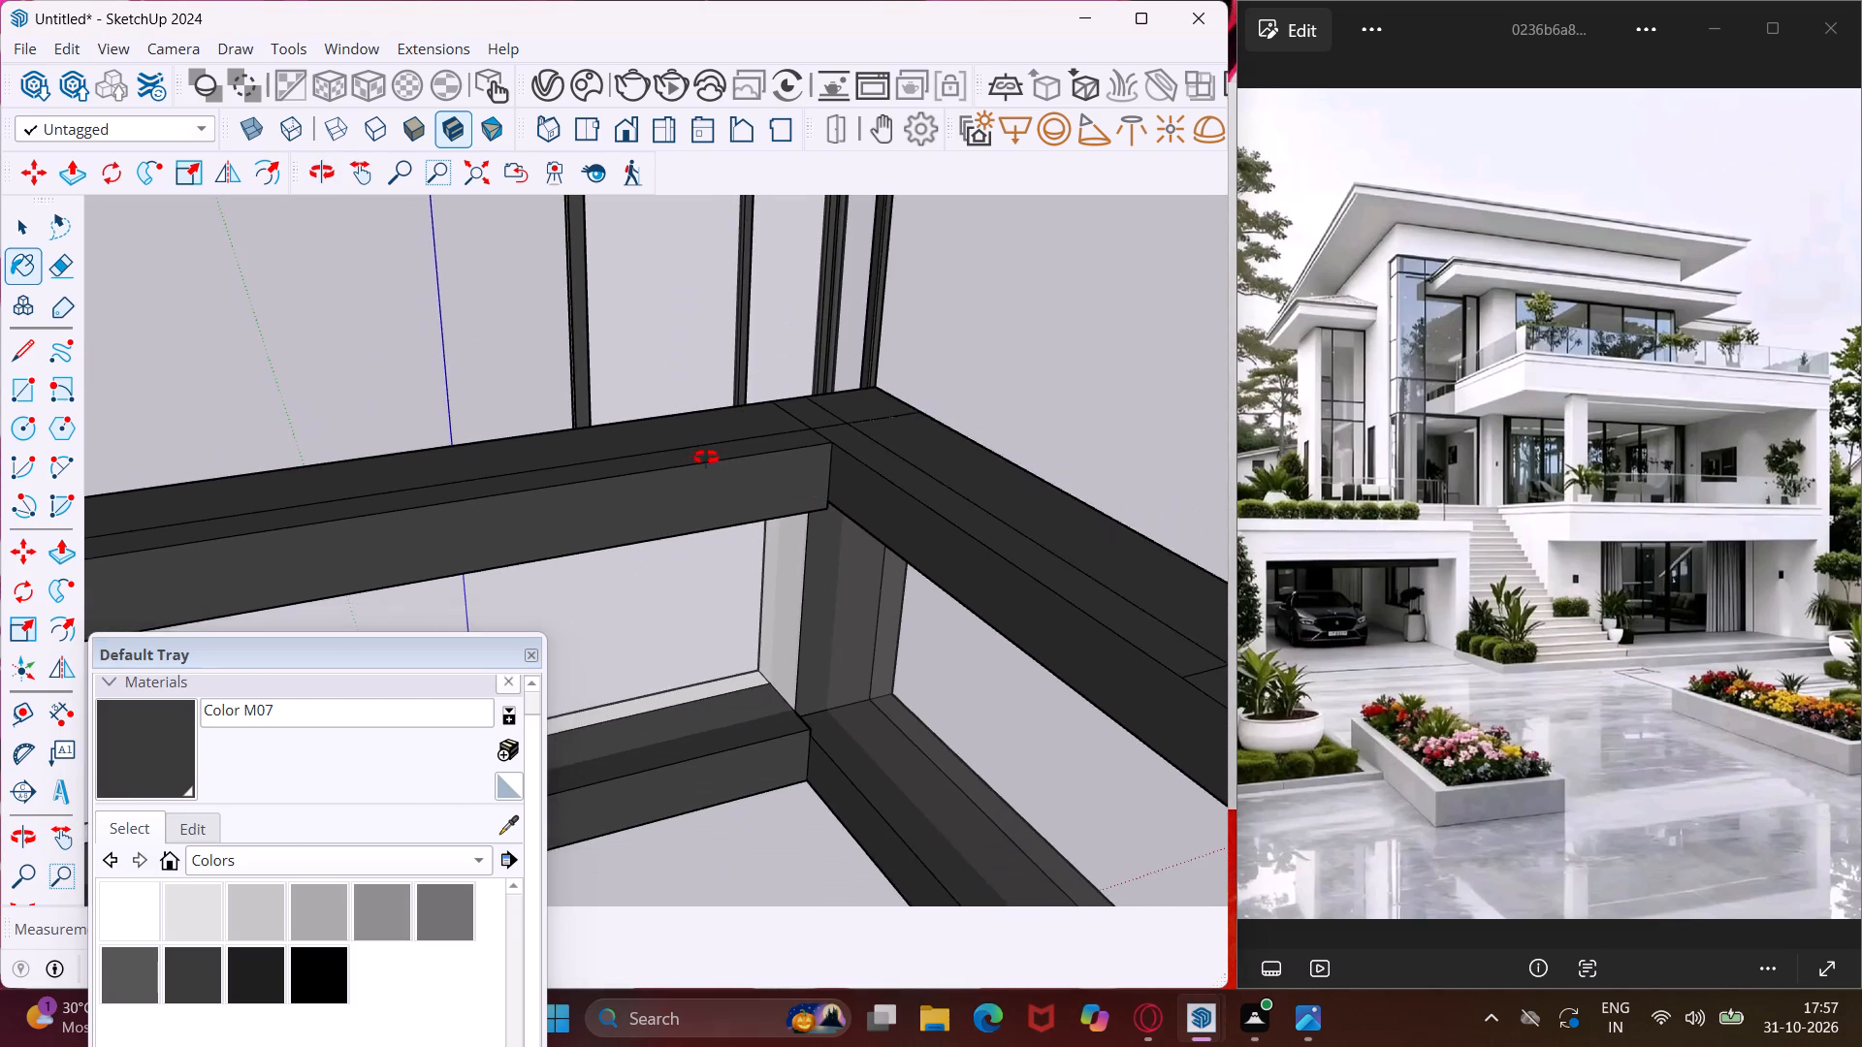
middle_drag(706, 458, 1517, 270)
scroll(556, 564, up, 2)
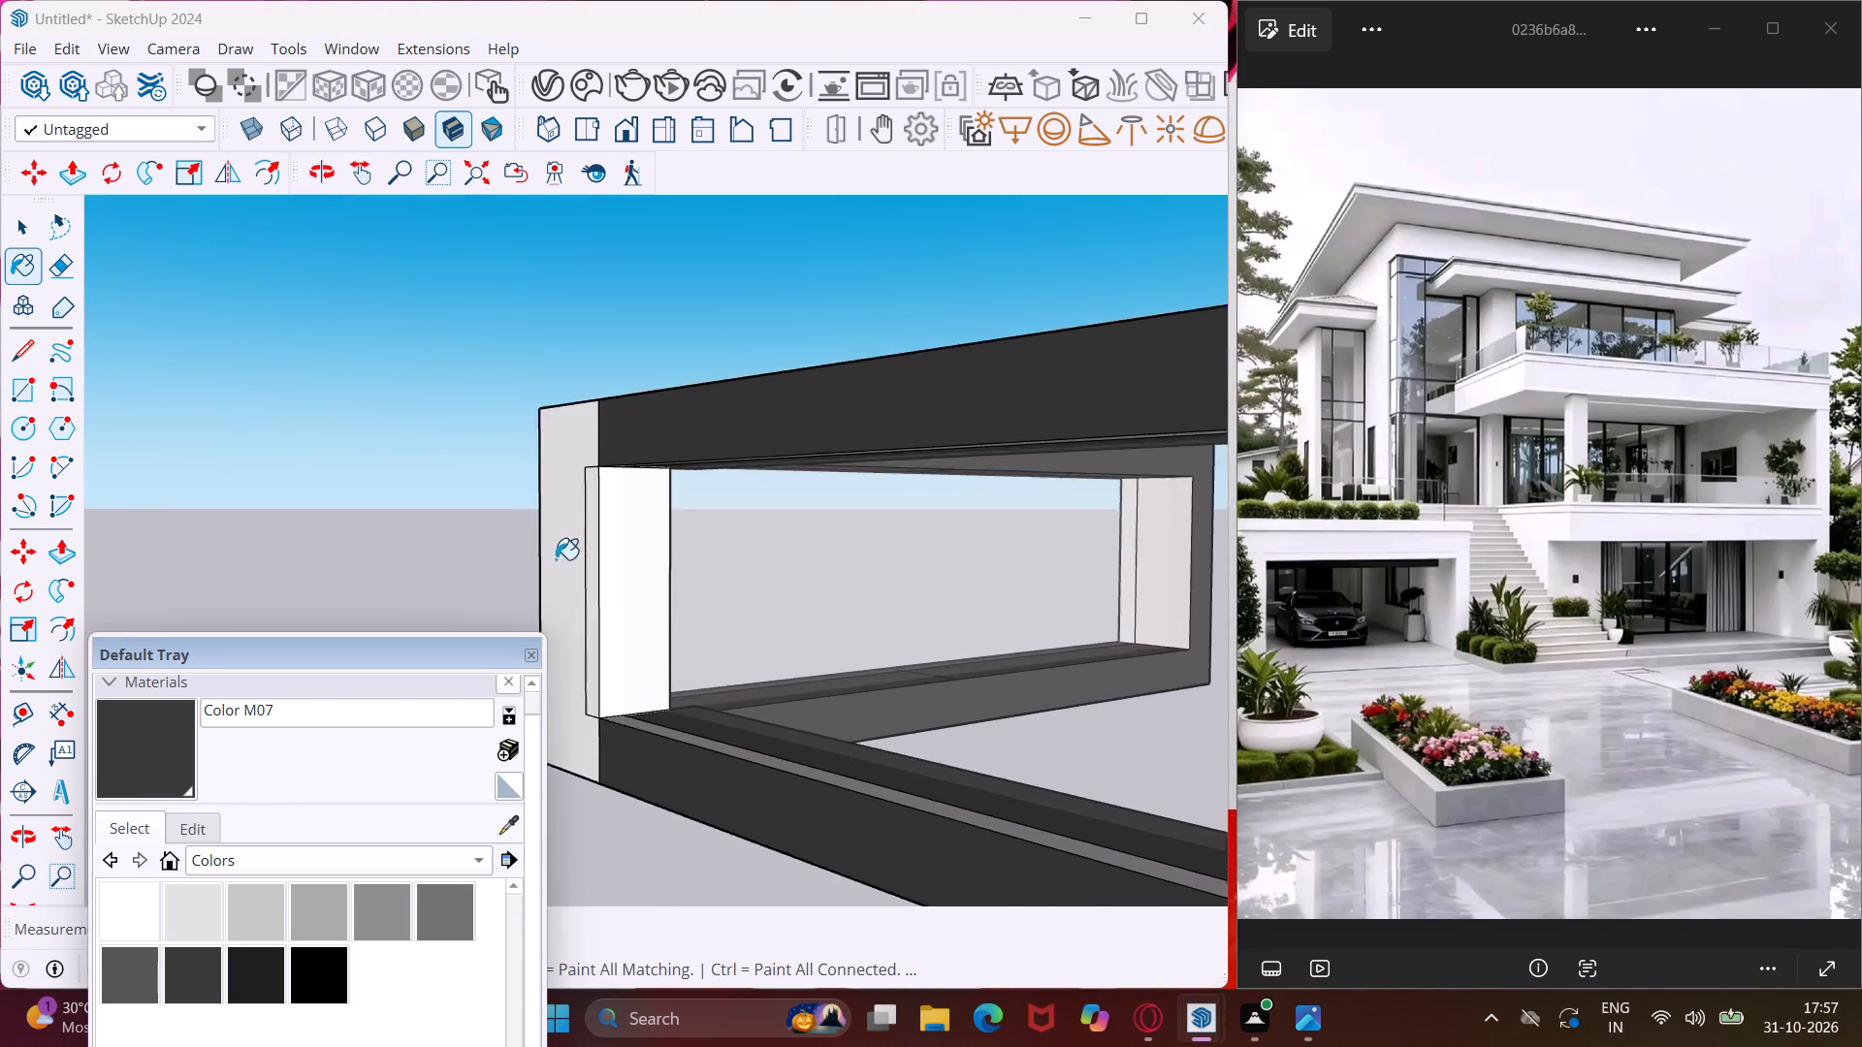
scroll(556, 559, up, 3)
click(570, 516)
scroll(587, 474, up, 4)
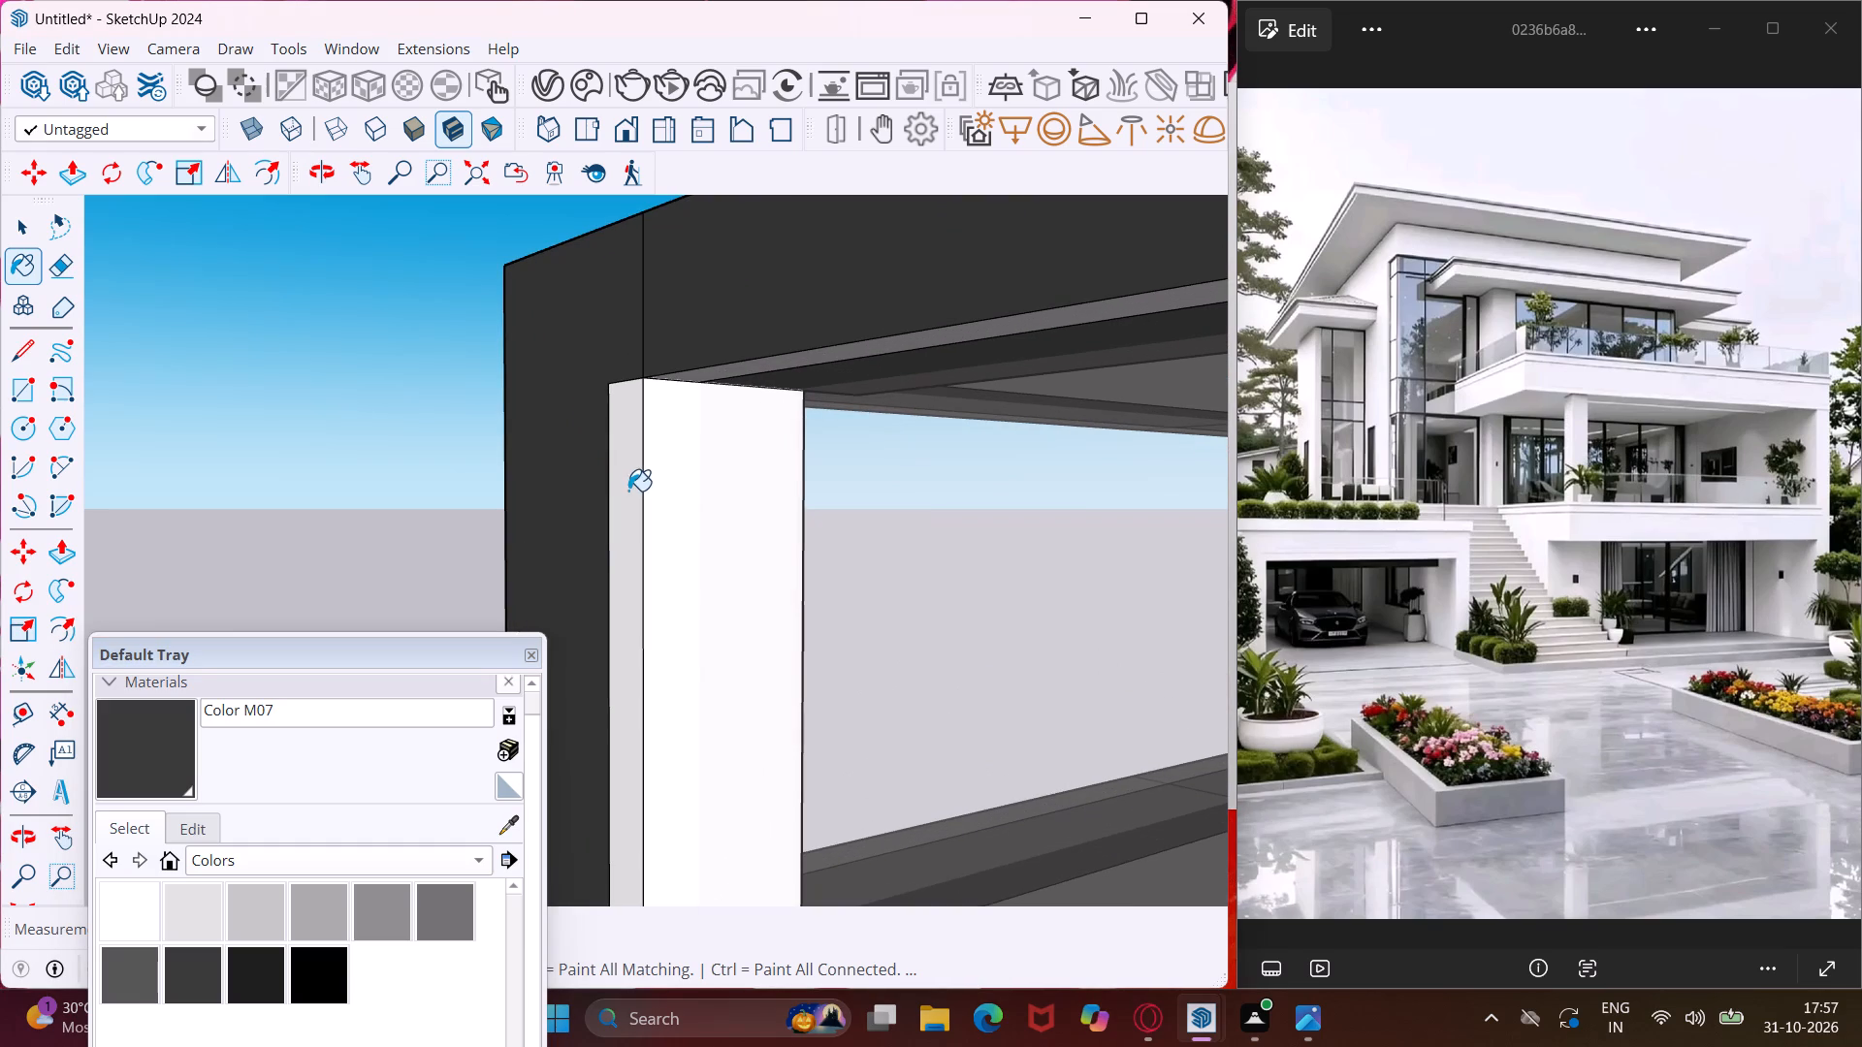
click(628, 491)
middle_drag(628, 490, 577, 435)
click(638, 386)
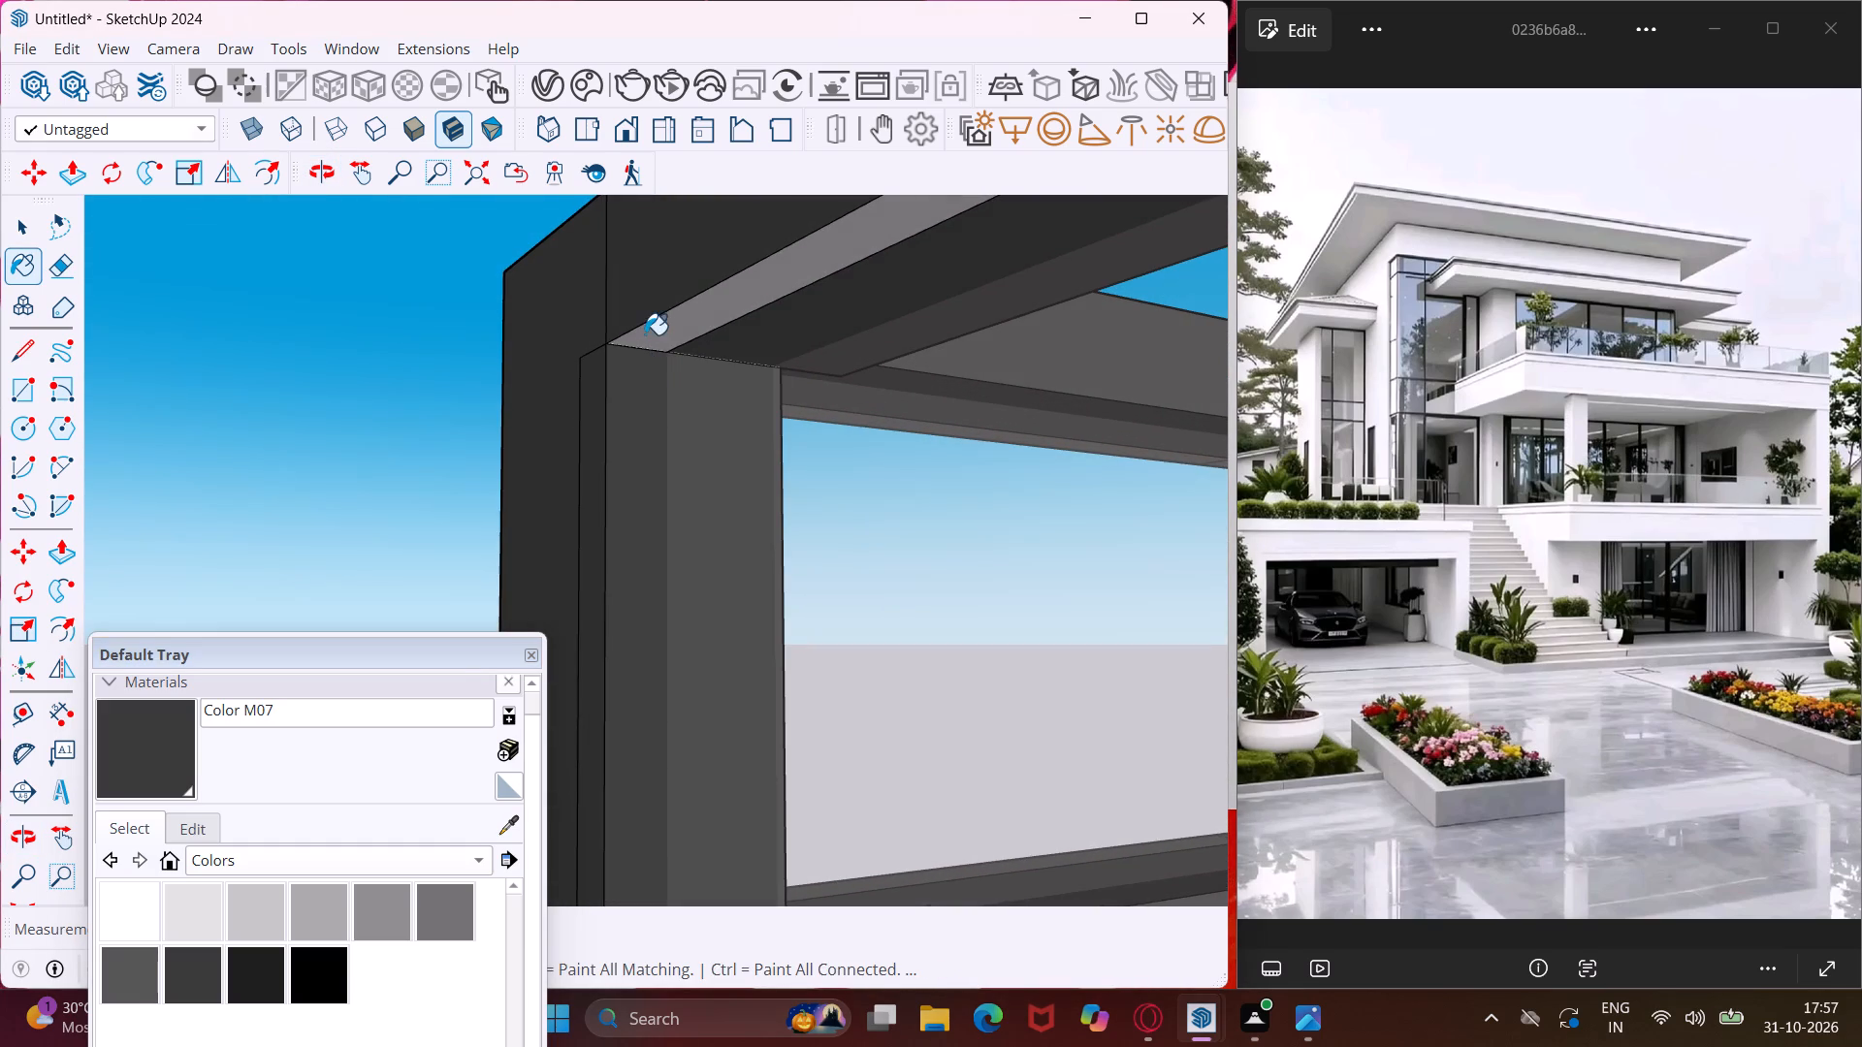
Paint the light strips beneath the long top rail and along the long sill, beside the corner post, with Color M07.
click(649, 331)
middle_drag(598, 454, 735, 796)
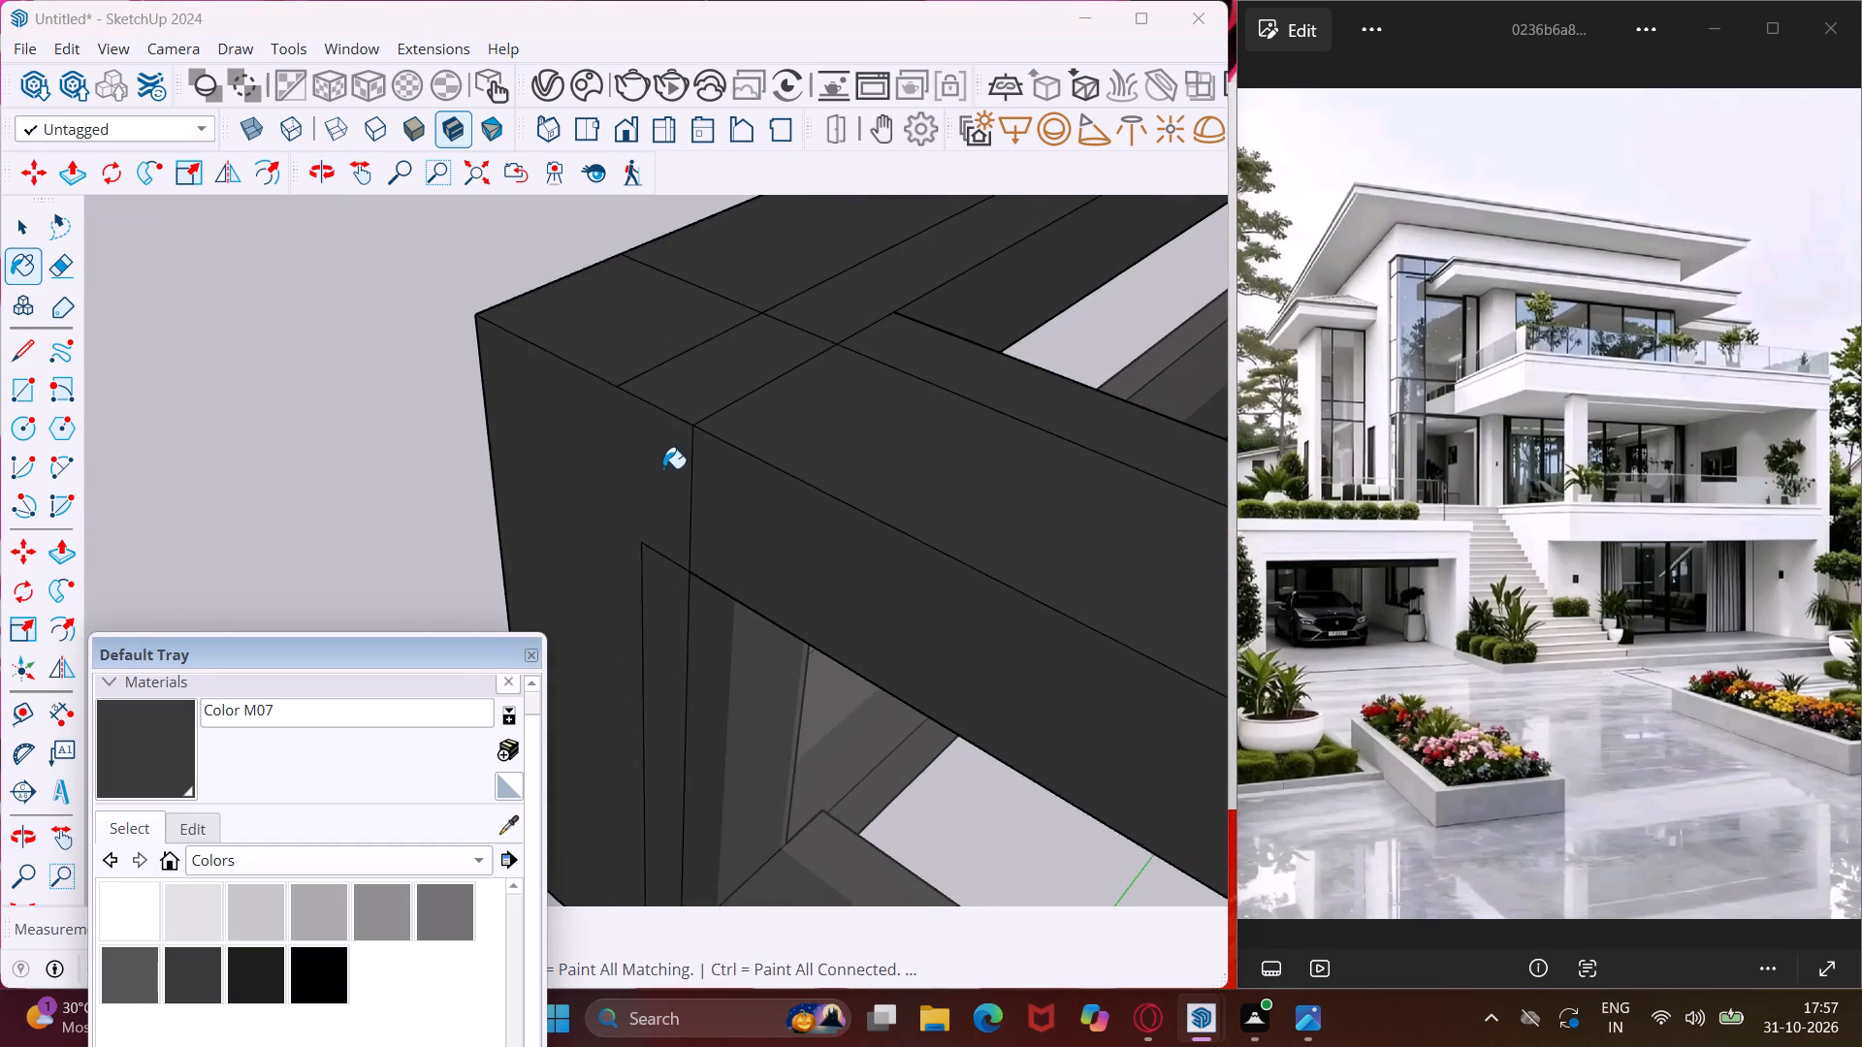
scroll(663, 465, down, 12)
scroll(694, 677, up, 7)
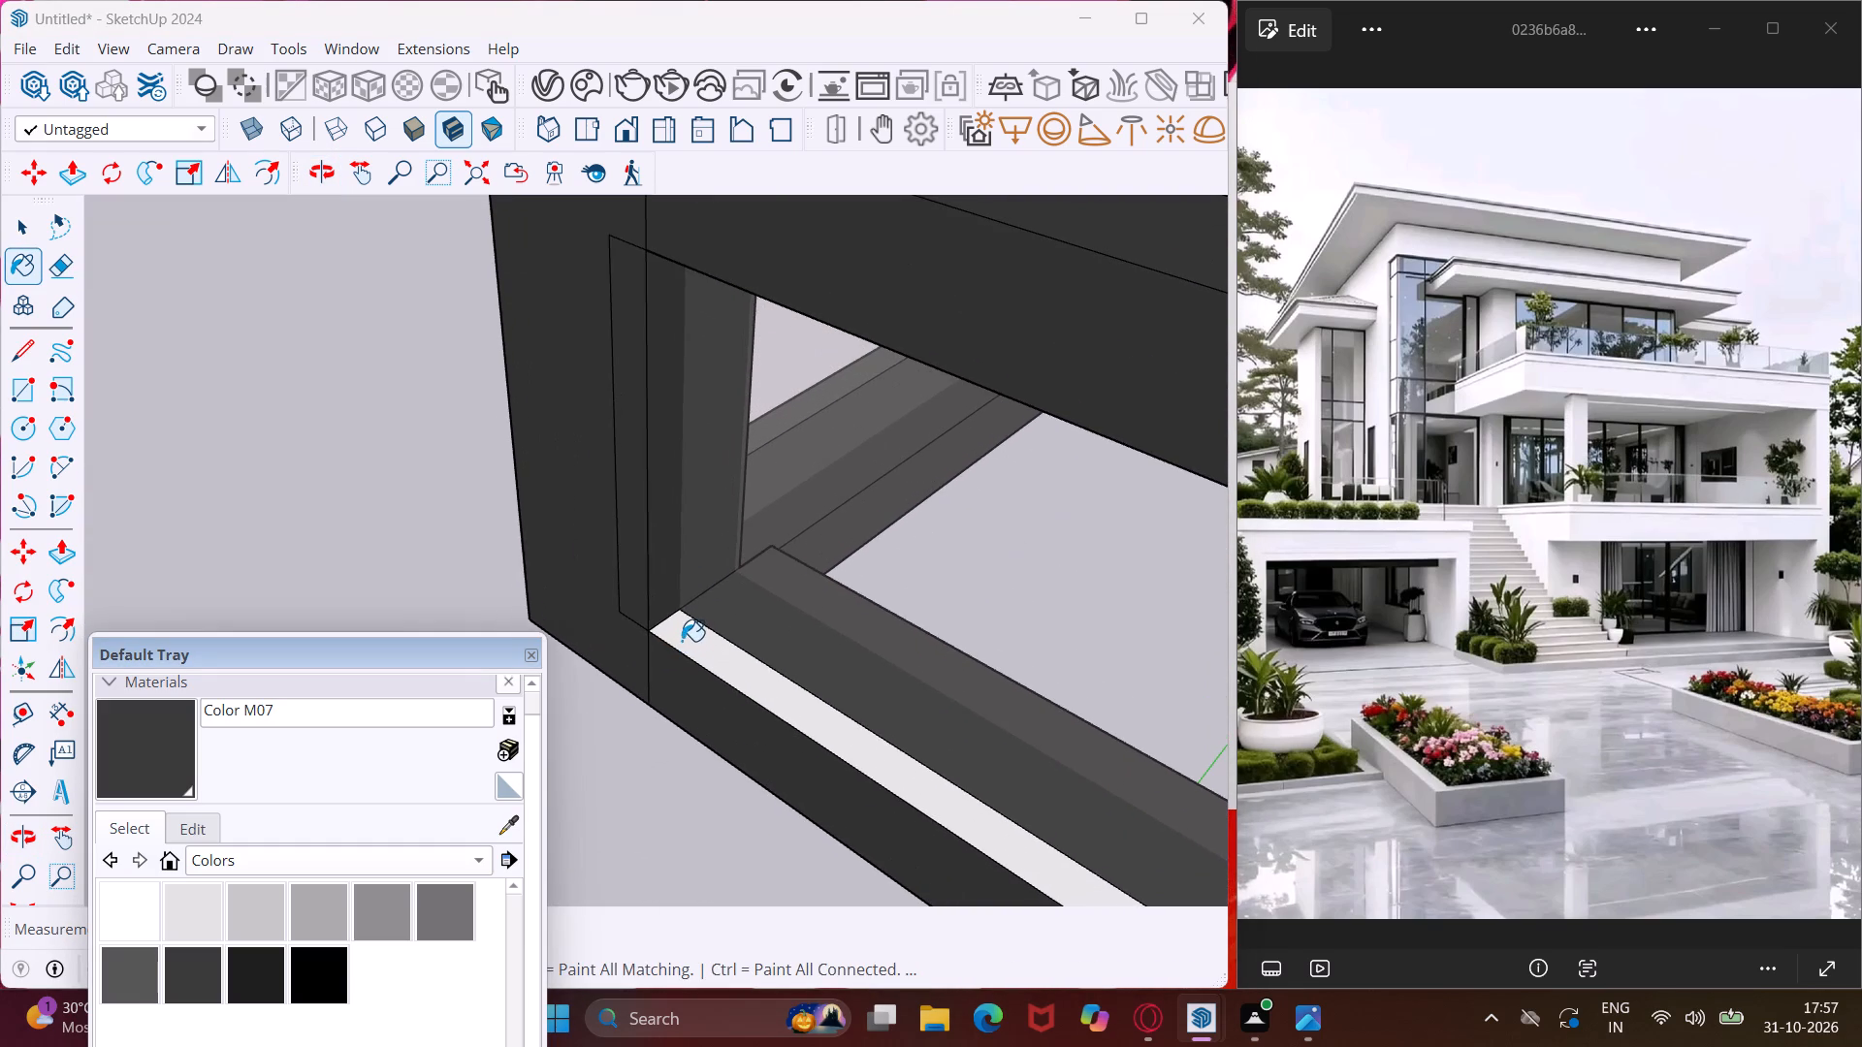
click(682, 641)
Paint the mullion's white front face, its narrow side strip and the light sill strip beyond it with Color M07.
scroll(598, 568, down, 19)
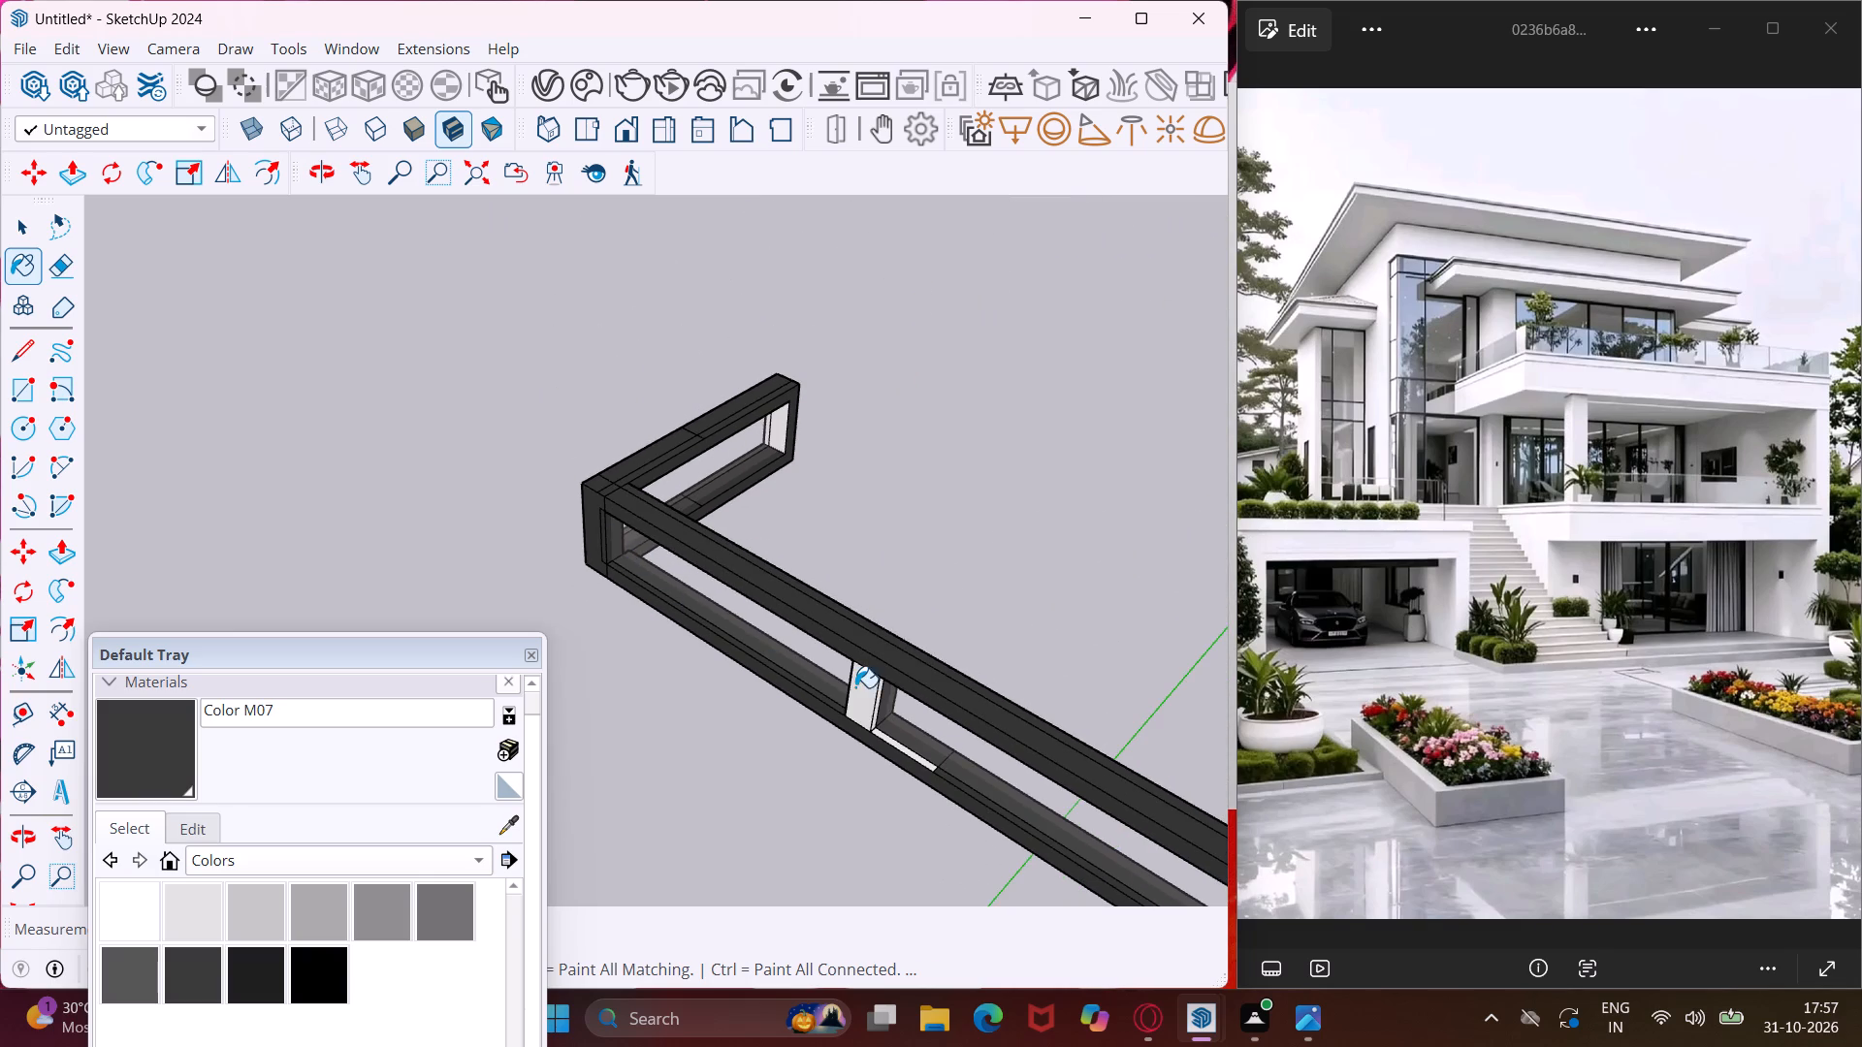
scroll(867, 689, up, 9)
click(867, 689)
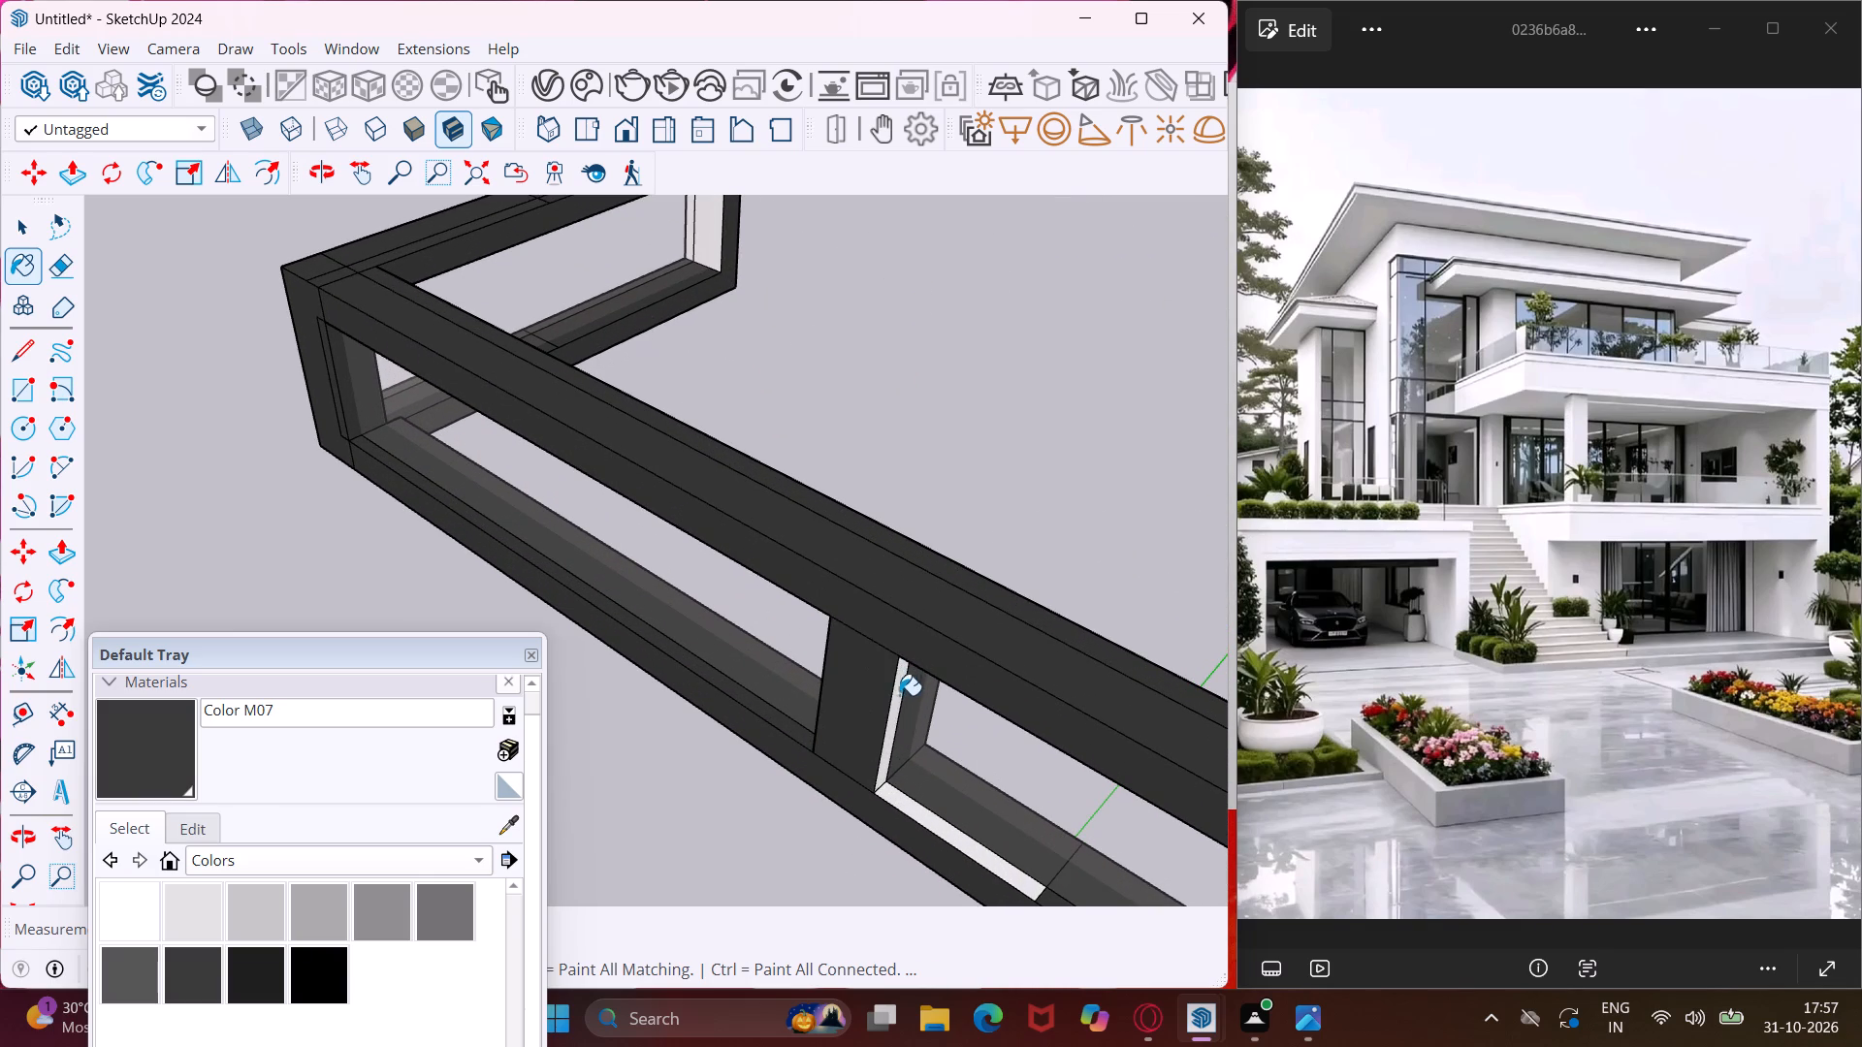
click(895, 689)
click(922, 821)
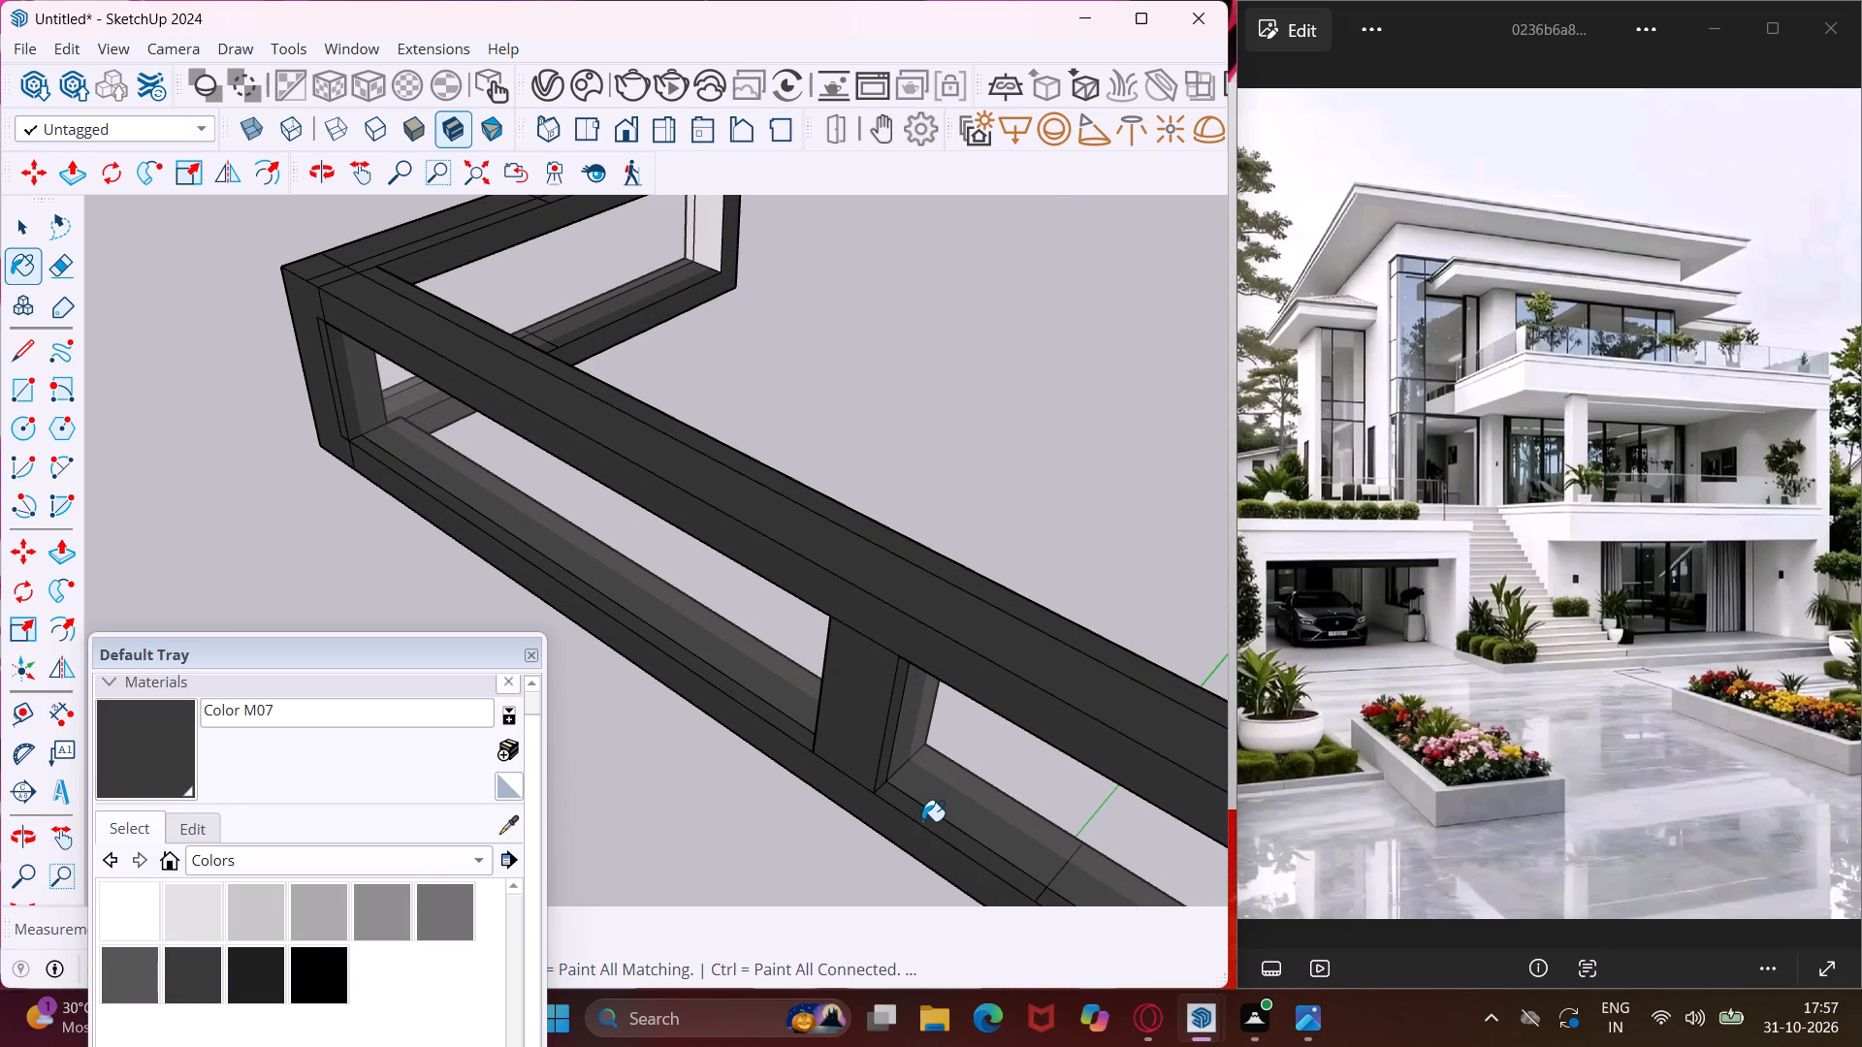
Paint the light strip on the mullion's other side and the adjoining face under the top rail with Color M07.
middle_drag(922, 825, 1625, 665)
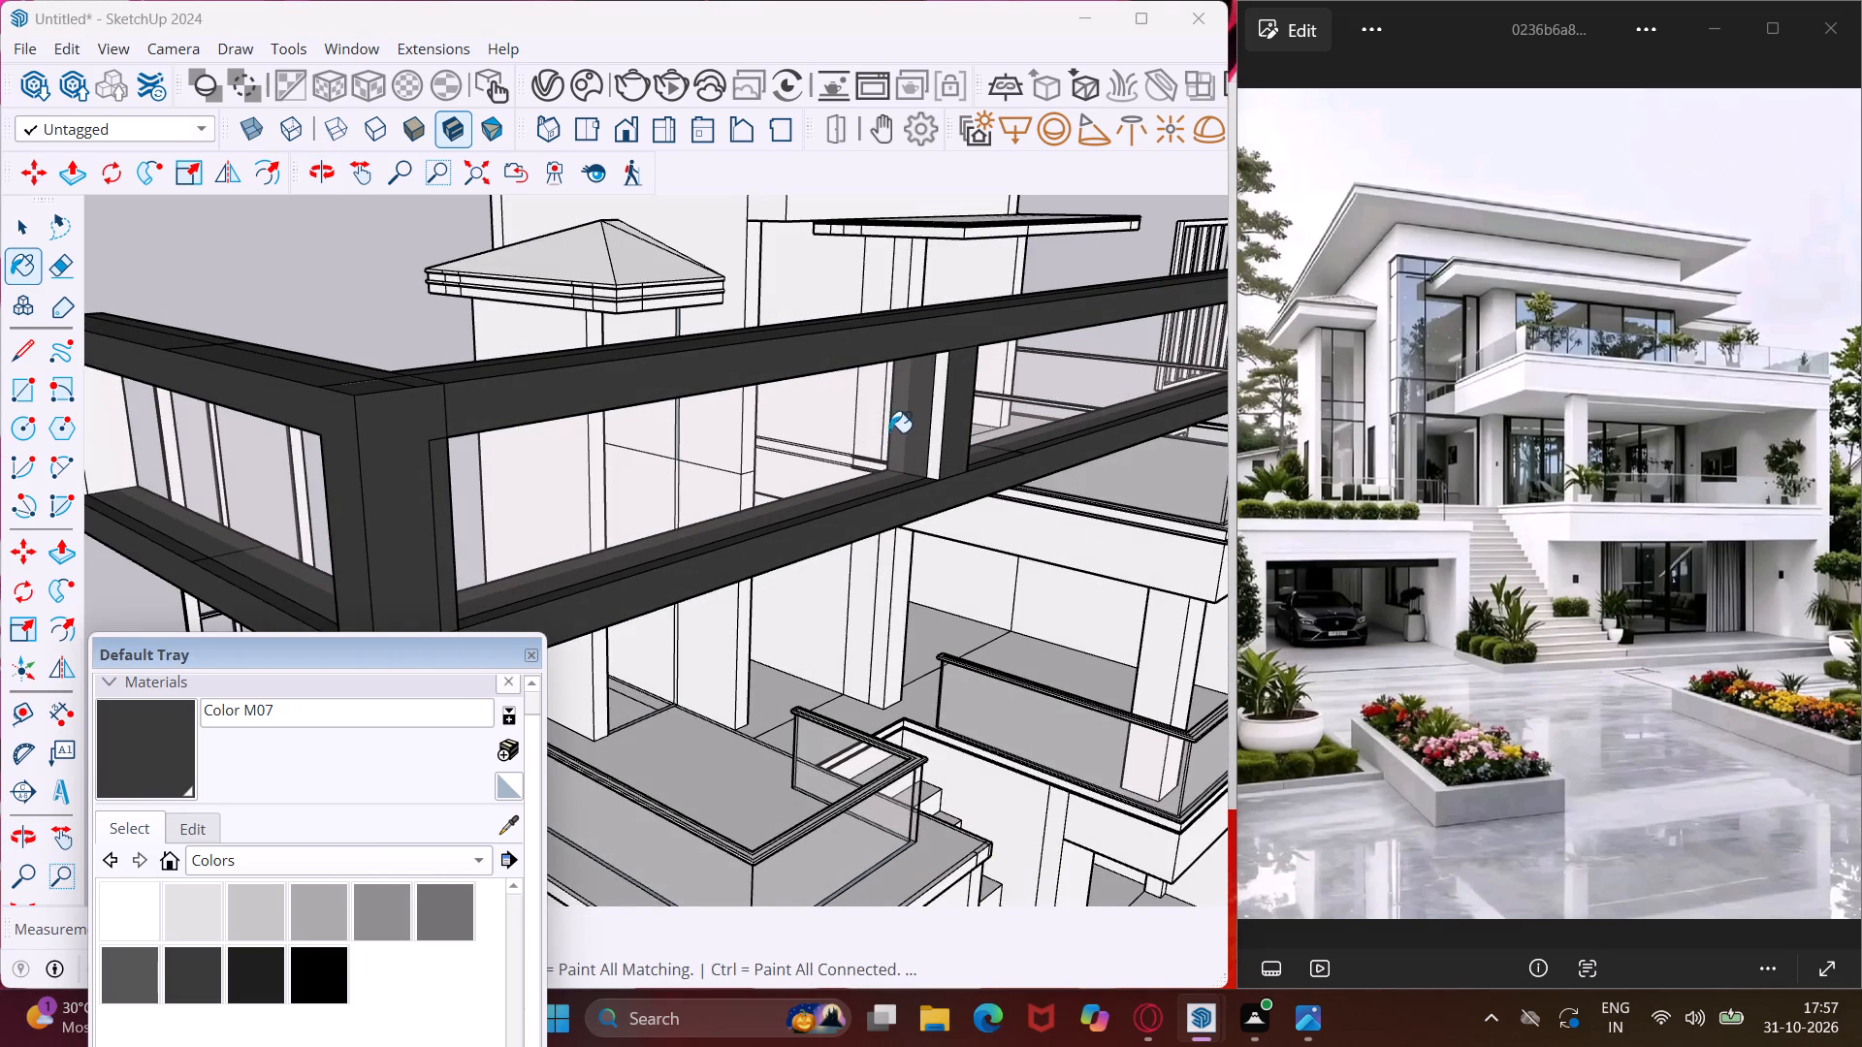
scroll(890, 428, up, 8)
click(979, 390)
middle_drag(986, 390, 983, 302)
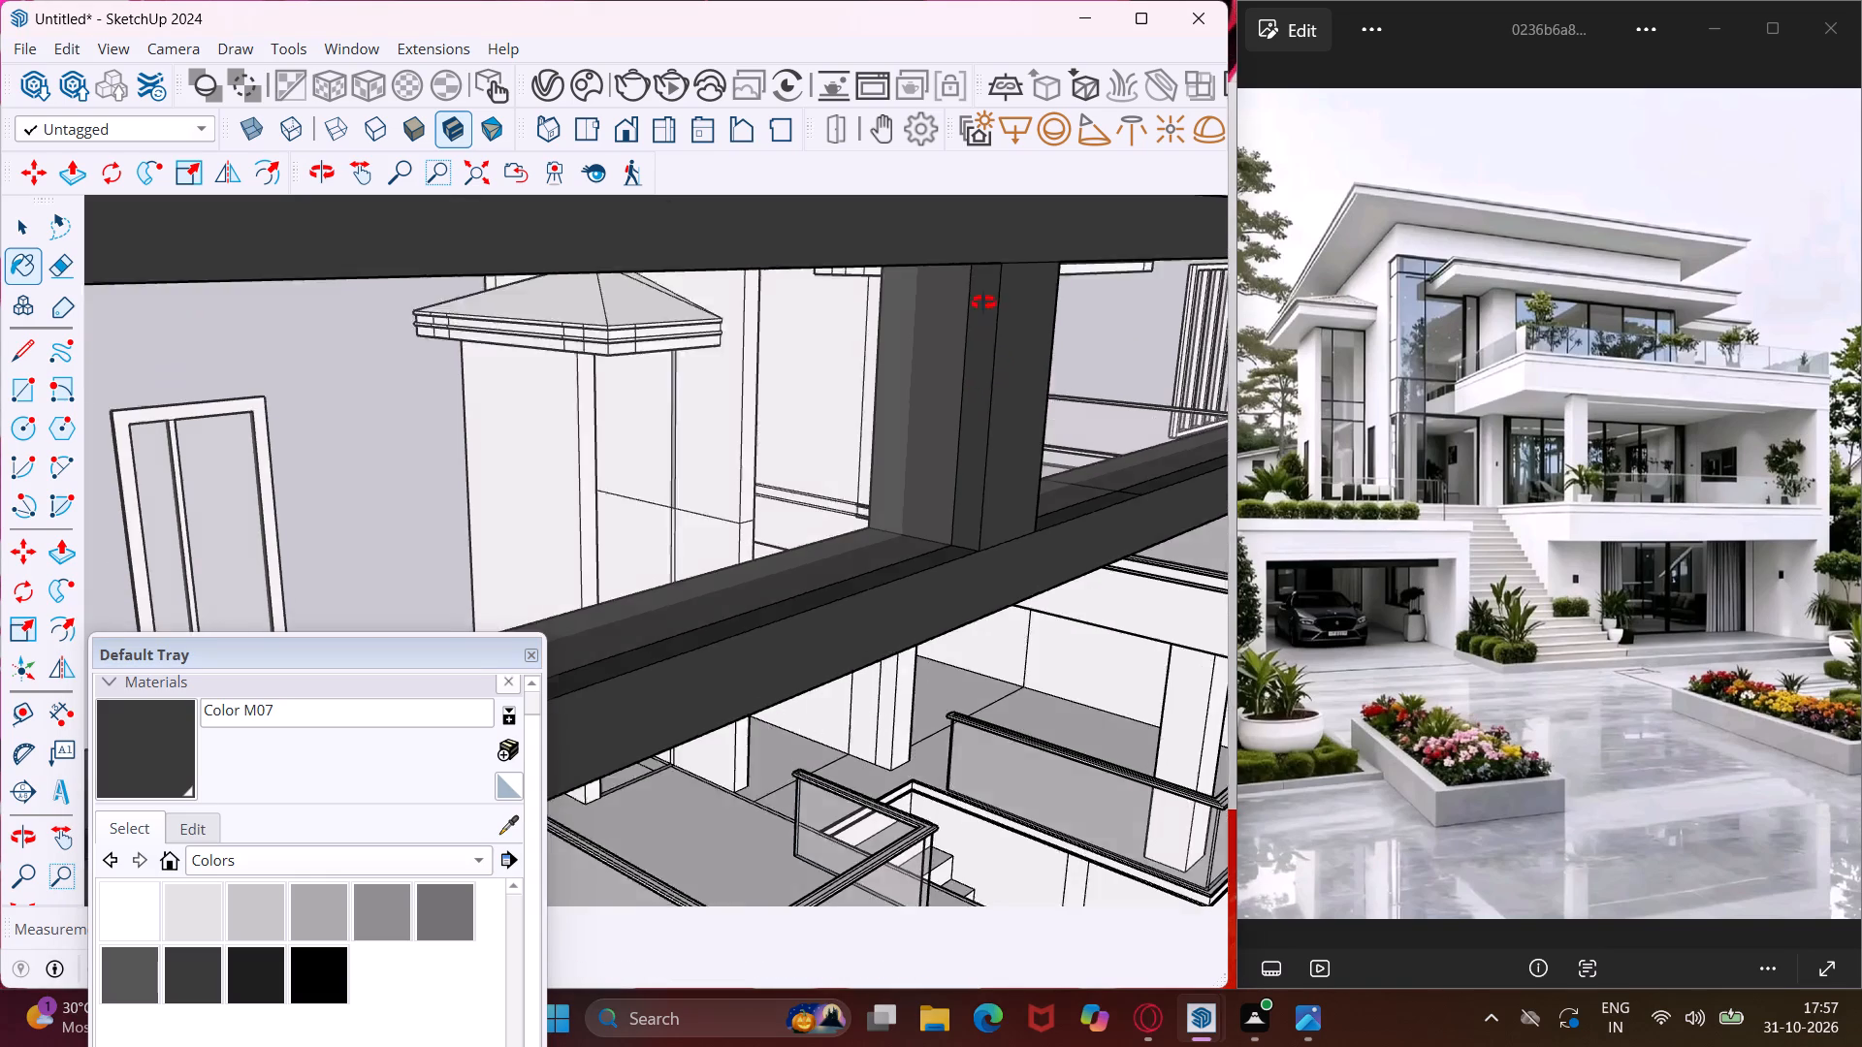
middle_drag(983, 302, 1005, 192)
scroll(1031, 305, up, 3)
click(1031, 305)
middle_drag(1031, 305, 1061, 600)
Paint the narrow light strip on the inner side of the short return's end post with Color M07.
scroll(1049, 577, down, 12)
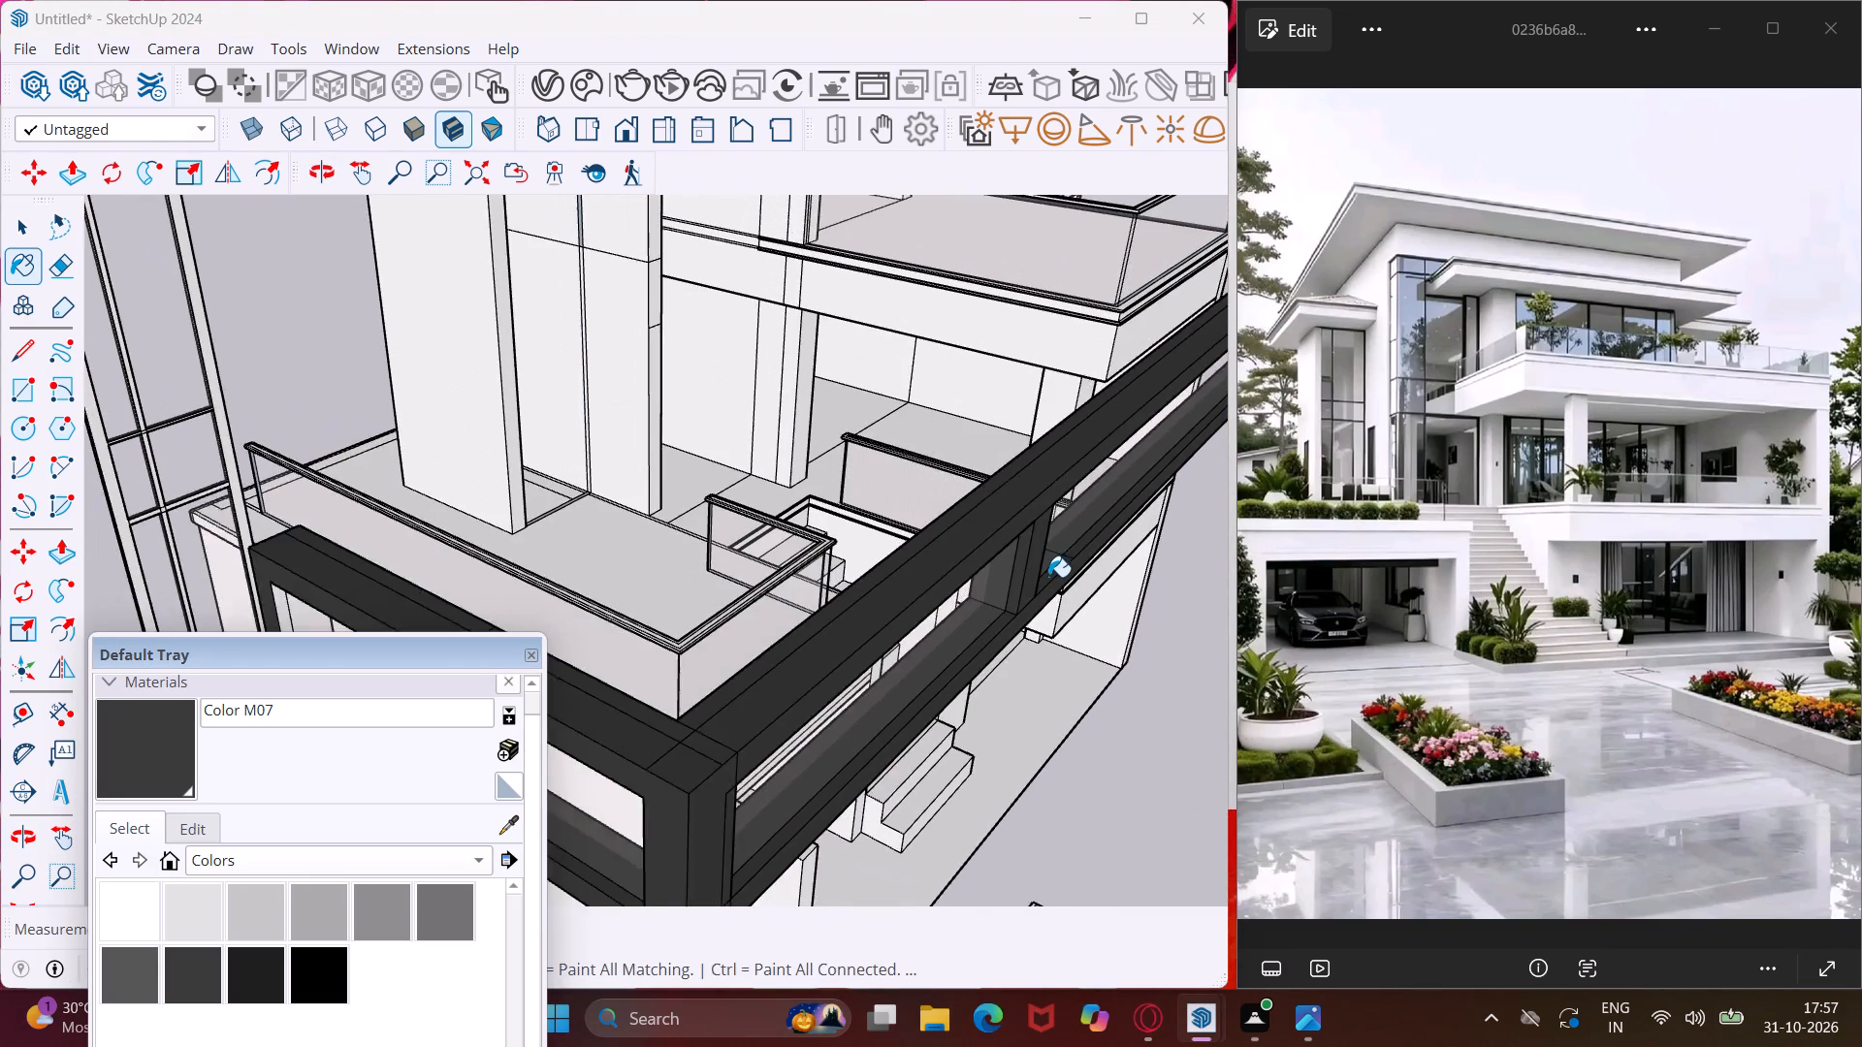
scroll(1048, 577, down, 6)
scroll(644, 626, up, 10)
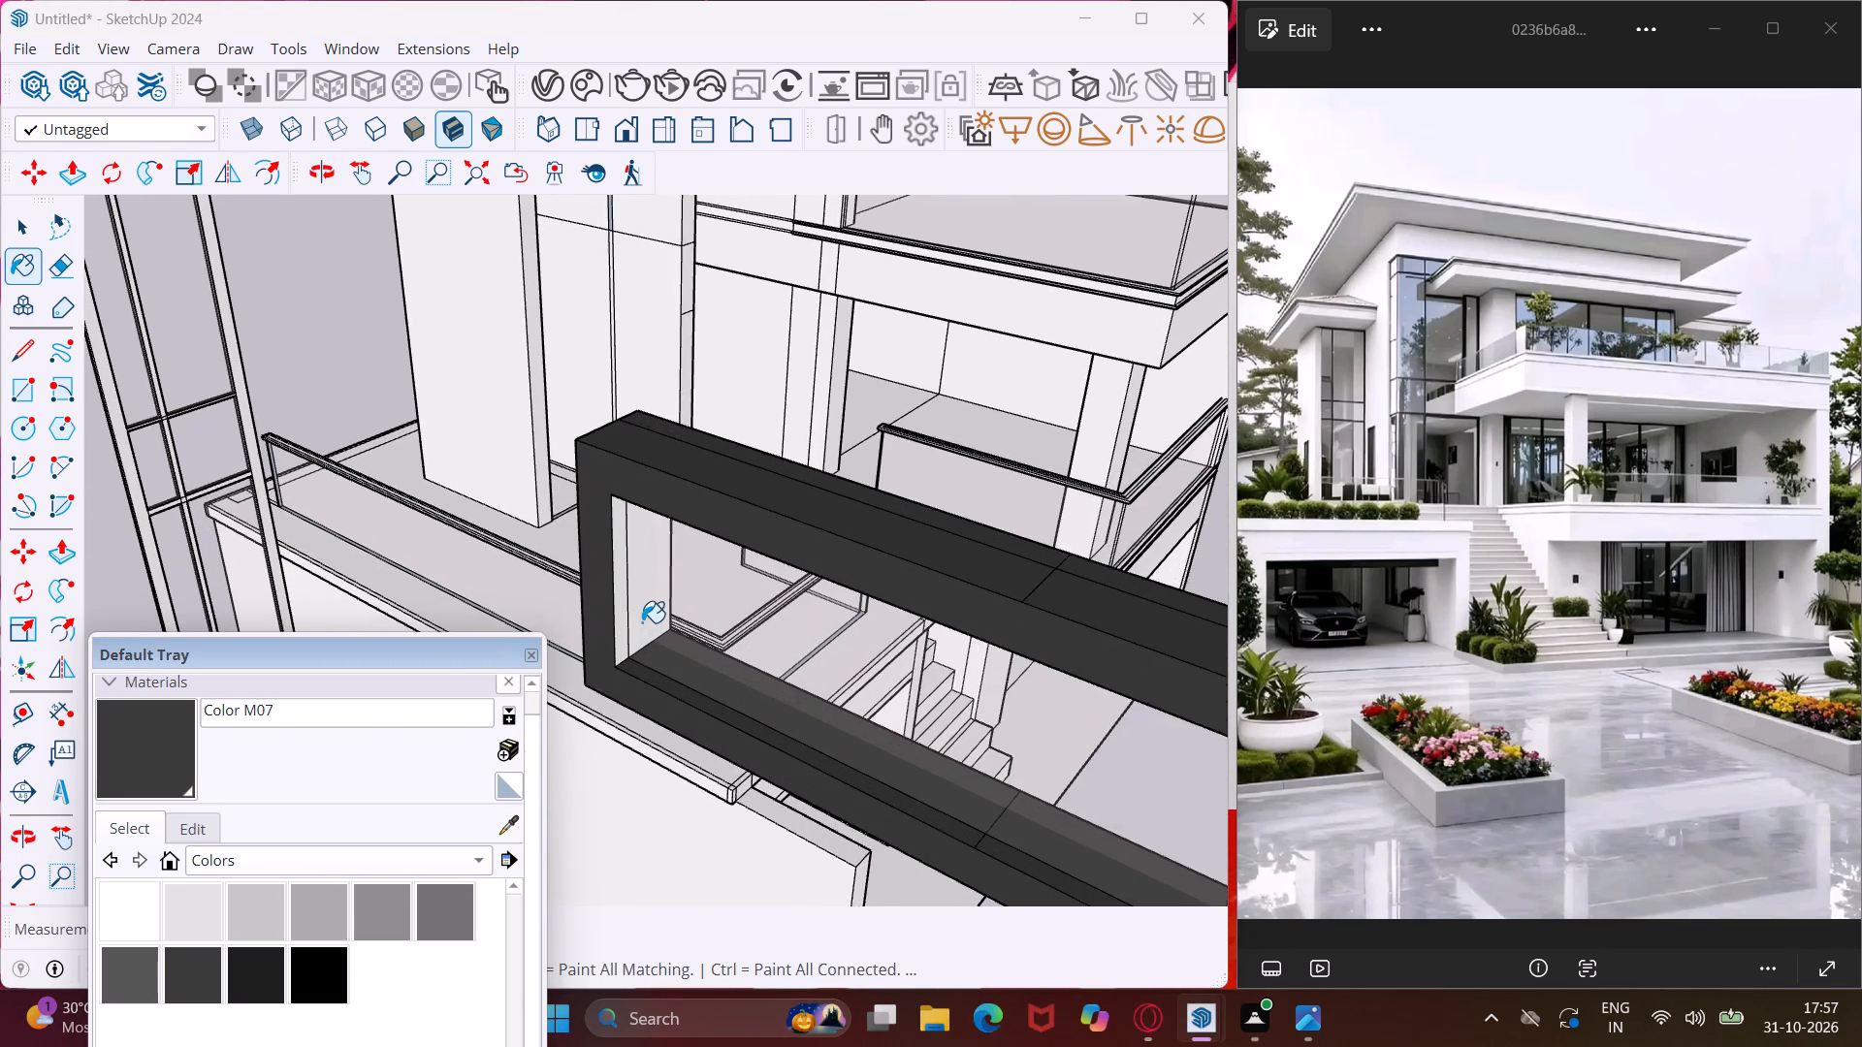
scroll(634, 618, up, 4)
click(615, 601)
Paint the remaining white inner face of the short return's end post with Color M07.
middle_drag(615, 612, 634, 282)
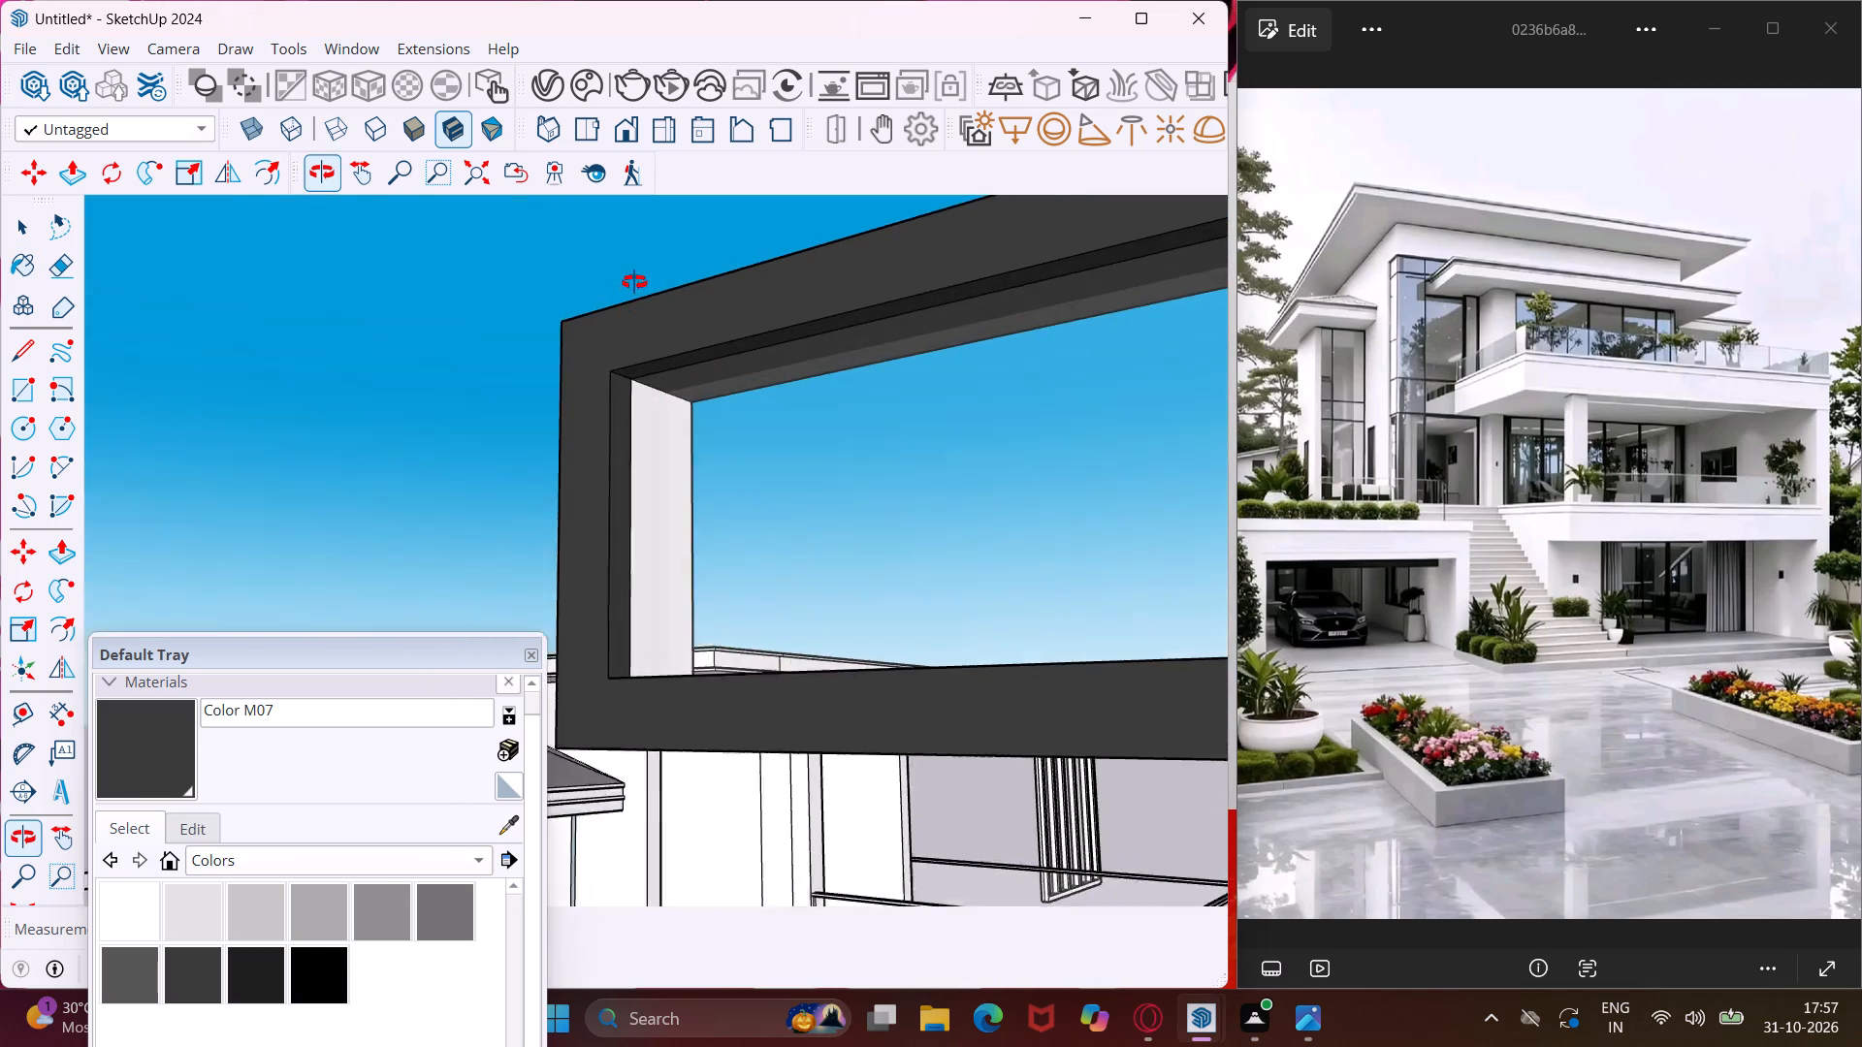
middle_drag(634, 282, 108, 667)
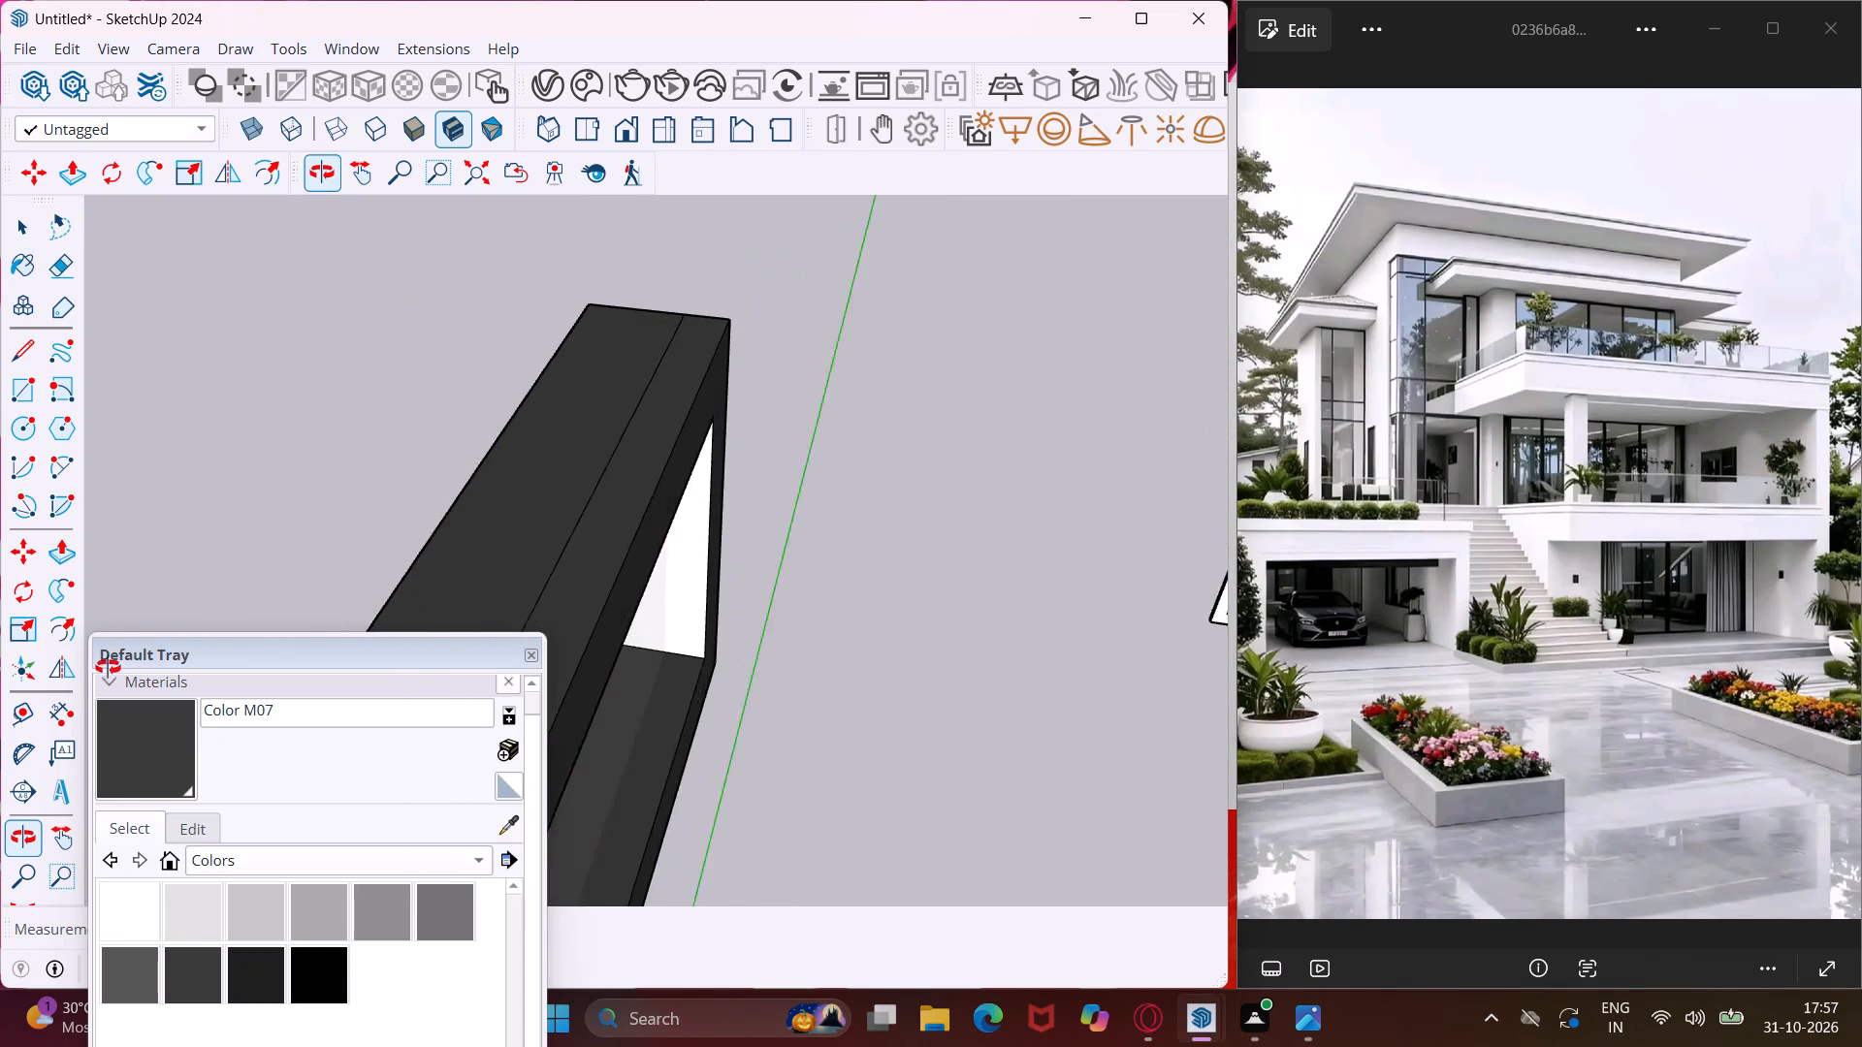
middle_drag(108, 667, 113, 393)
scroll(760, 480, up, 3)
scroll(701, 458, down, 4)
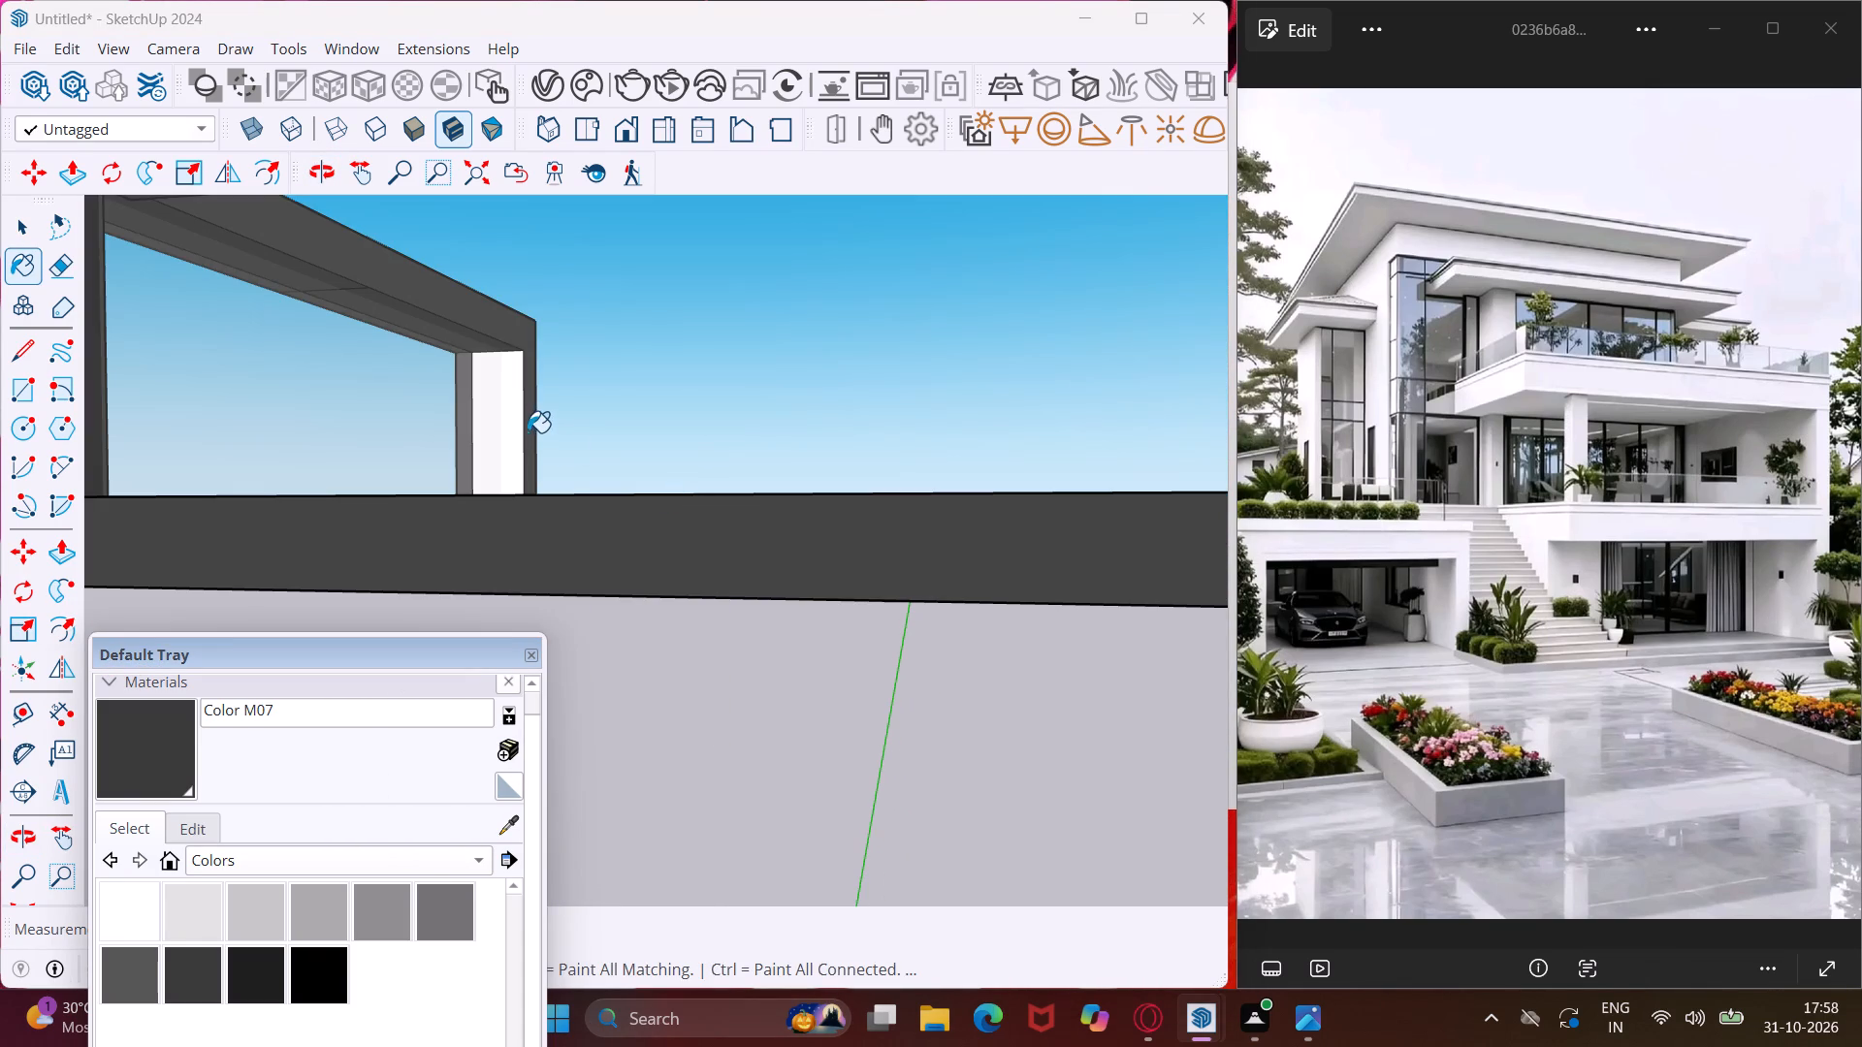
click(519, 421)
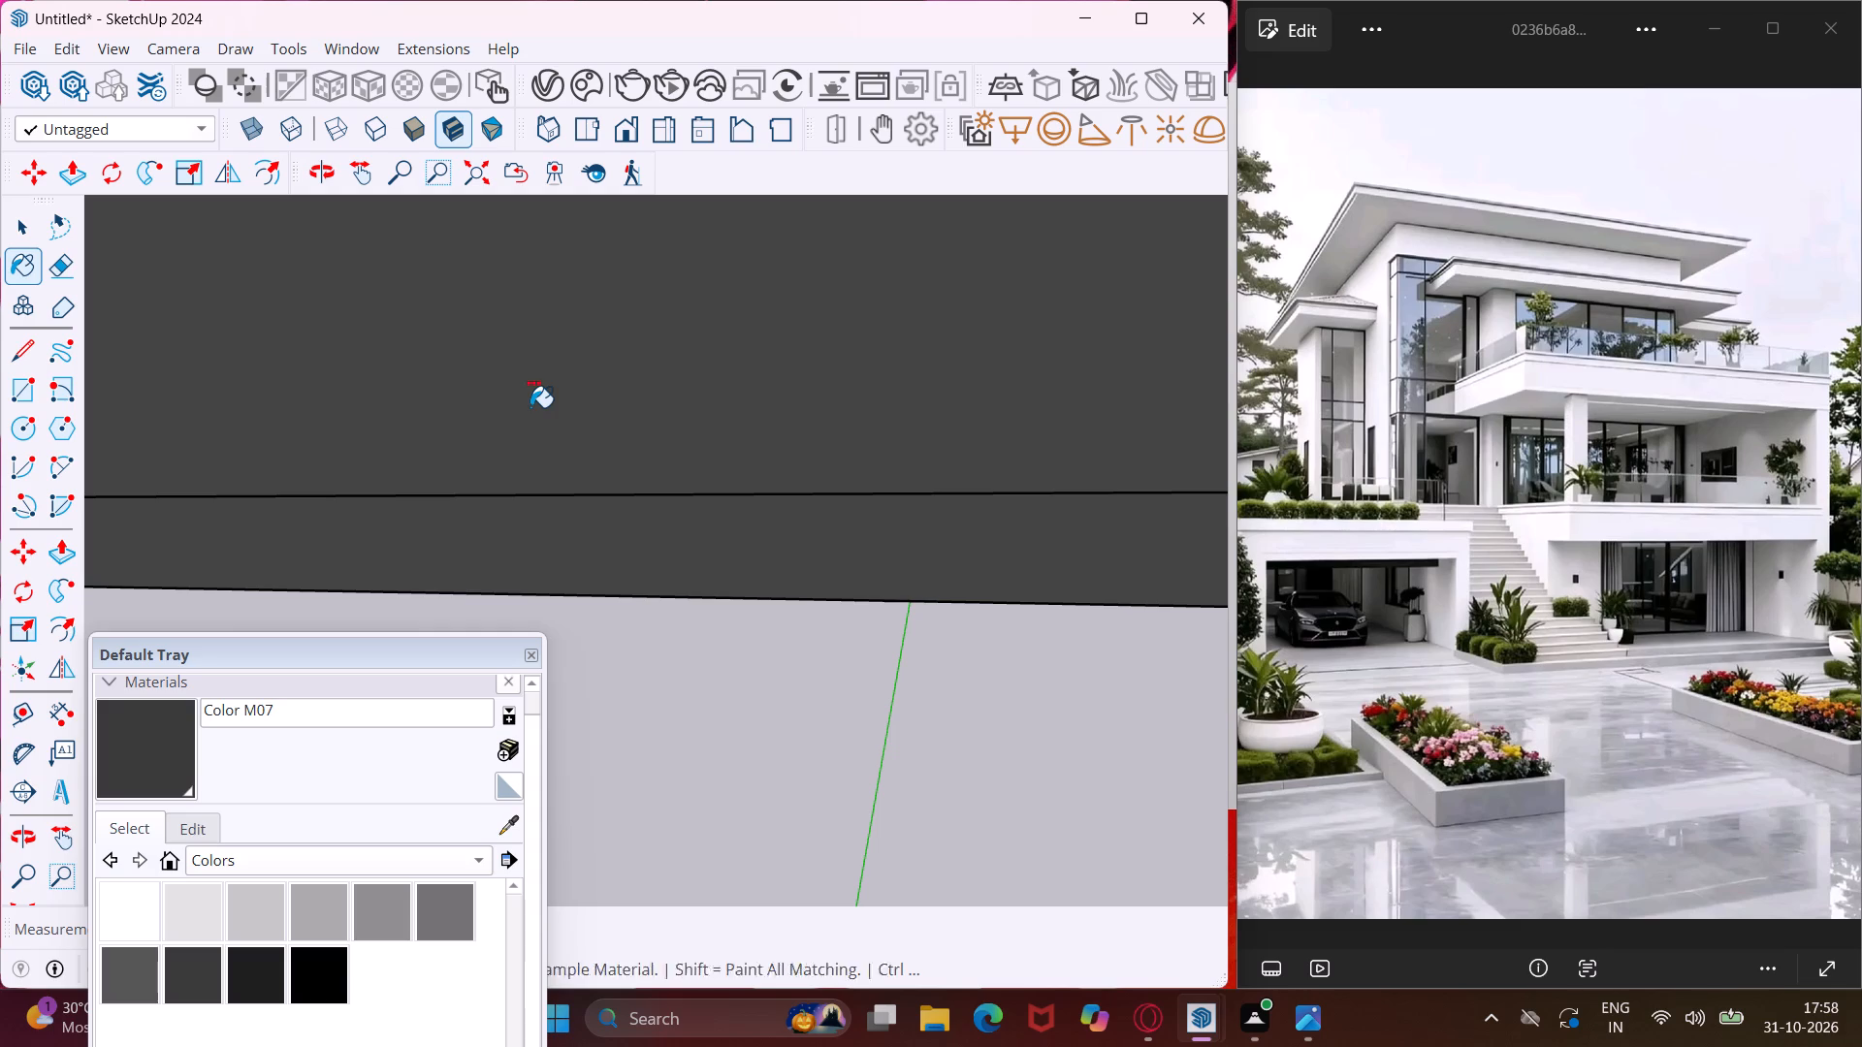
key(ctrl+z)
middle_drag(530, 407, 530, 496)
scroll(539, 439, down, 1)
middle_drag(538, 476, 538, 686)
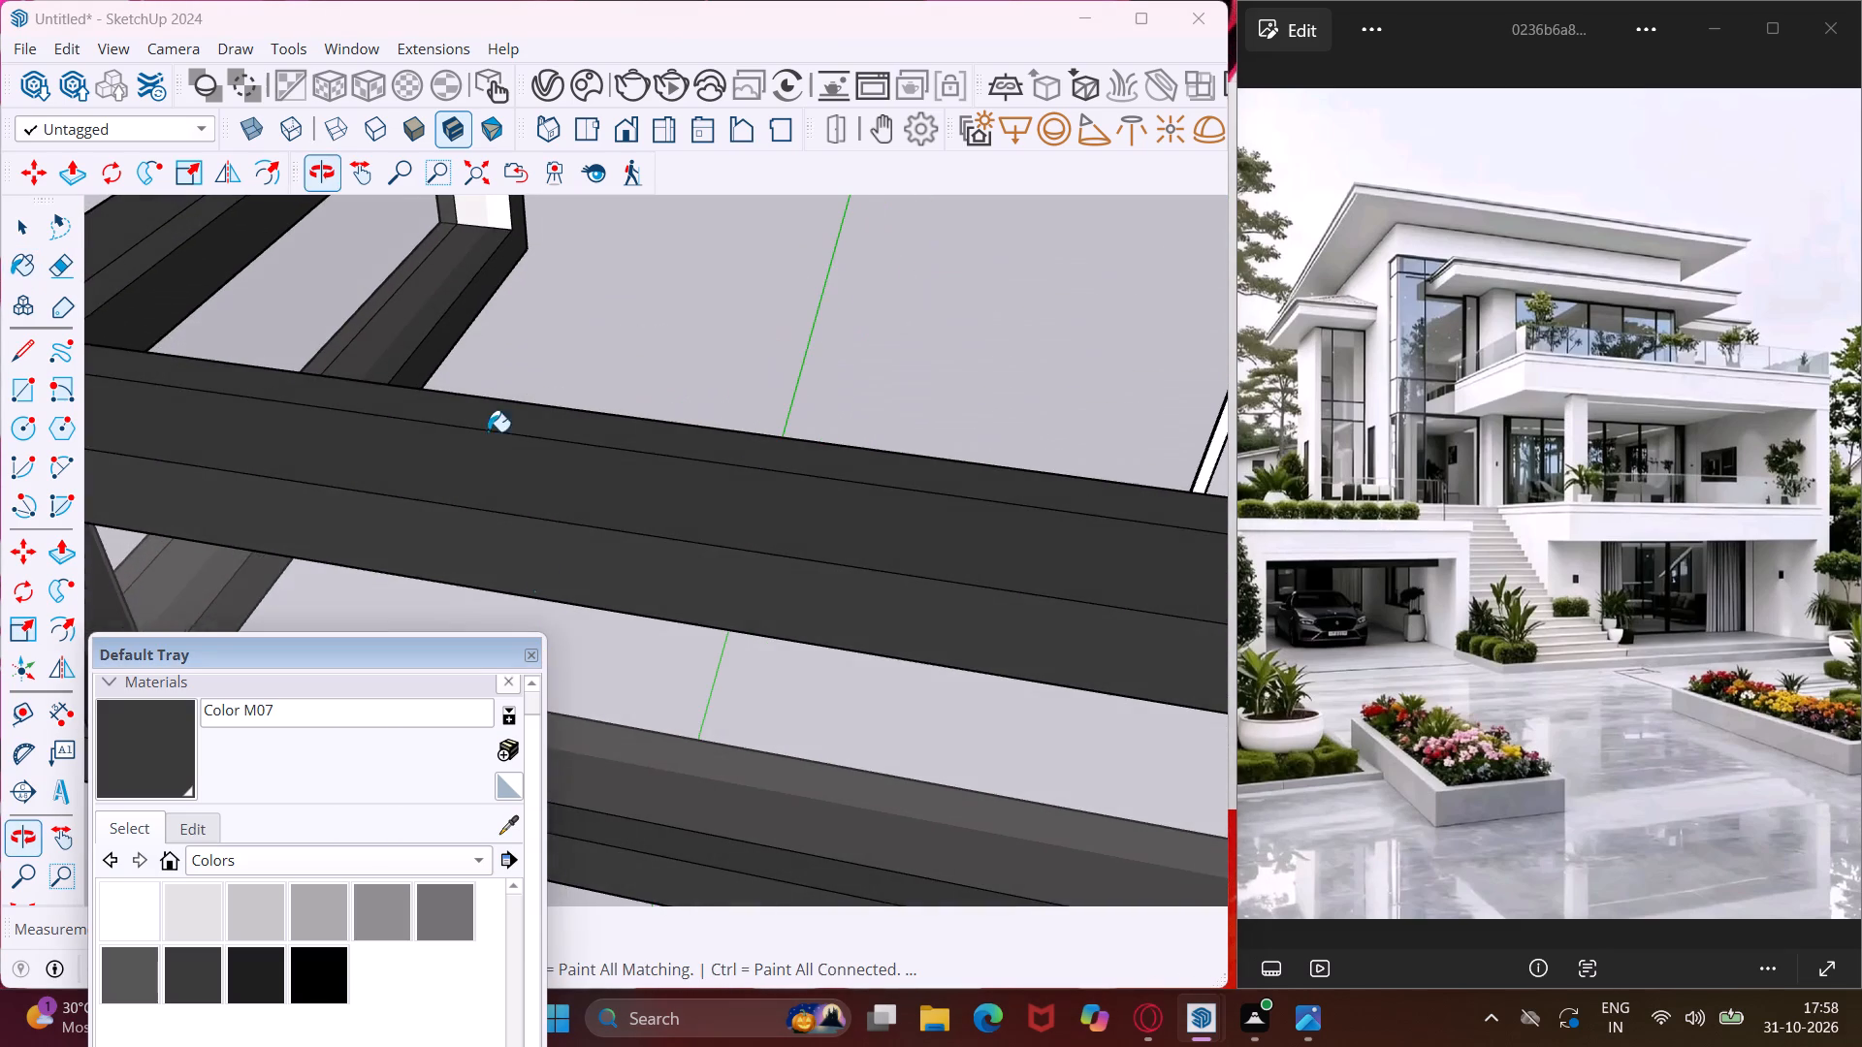
scroll(486, 228, up, 3)
click(506, 208)
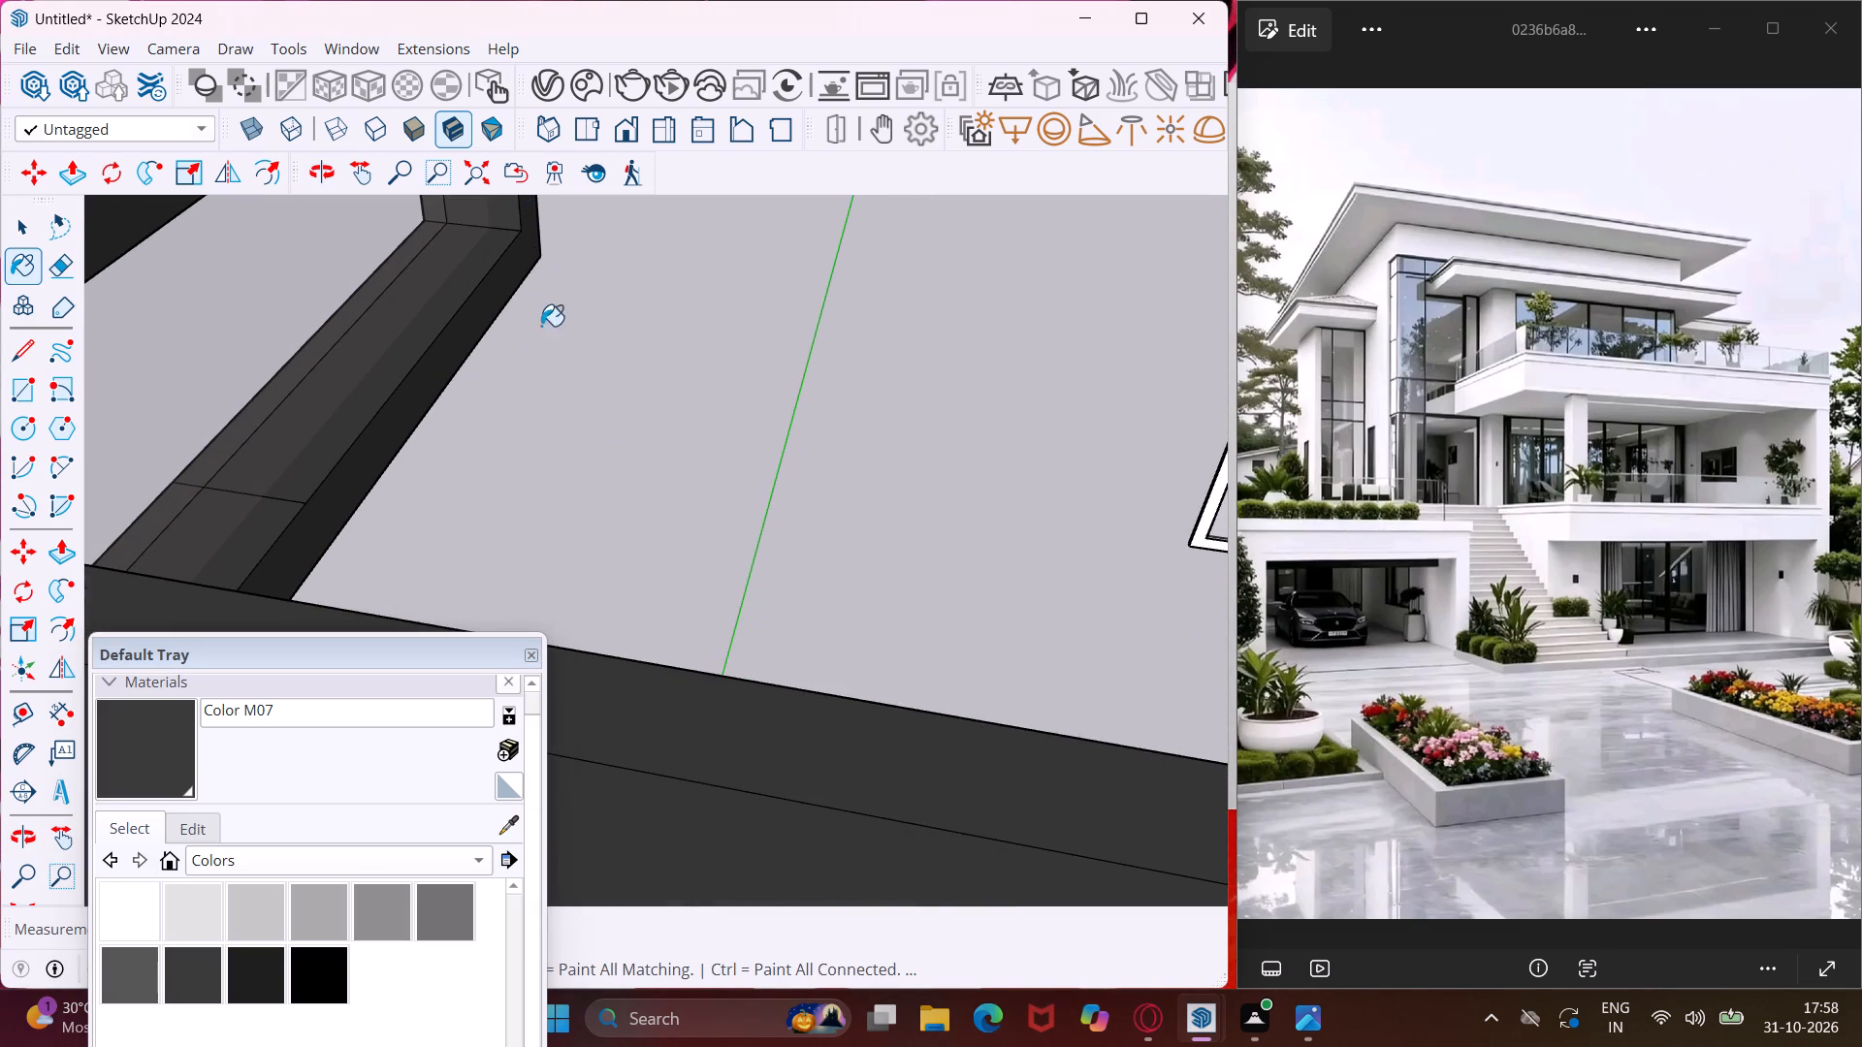
Paint the corner post's front strip and the white front face of the notched unpainted window frame with Color M07.
scroll(541, 344, down, 6)
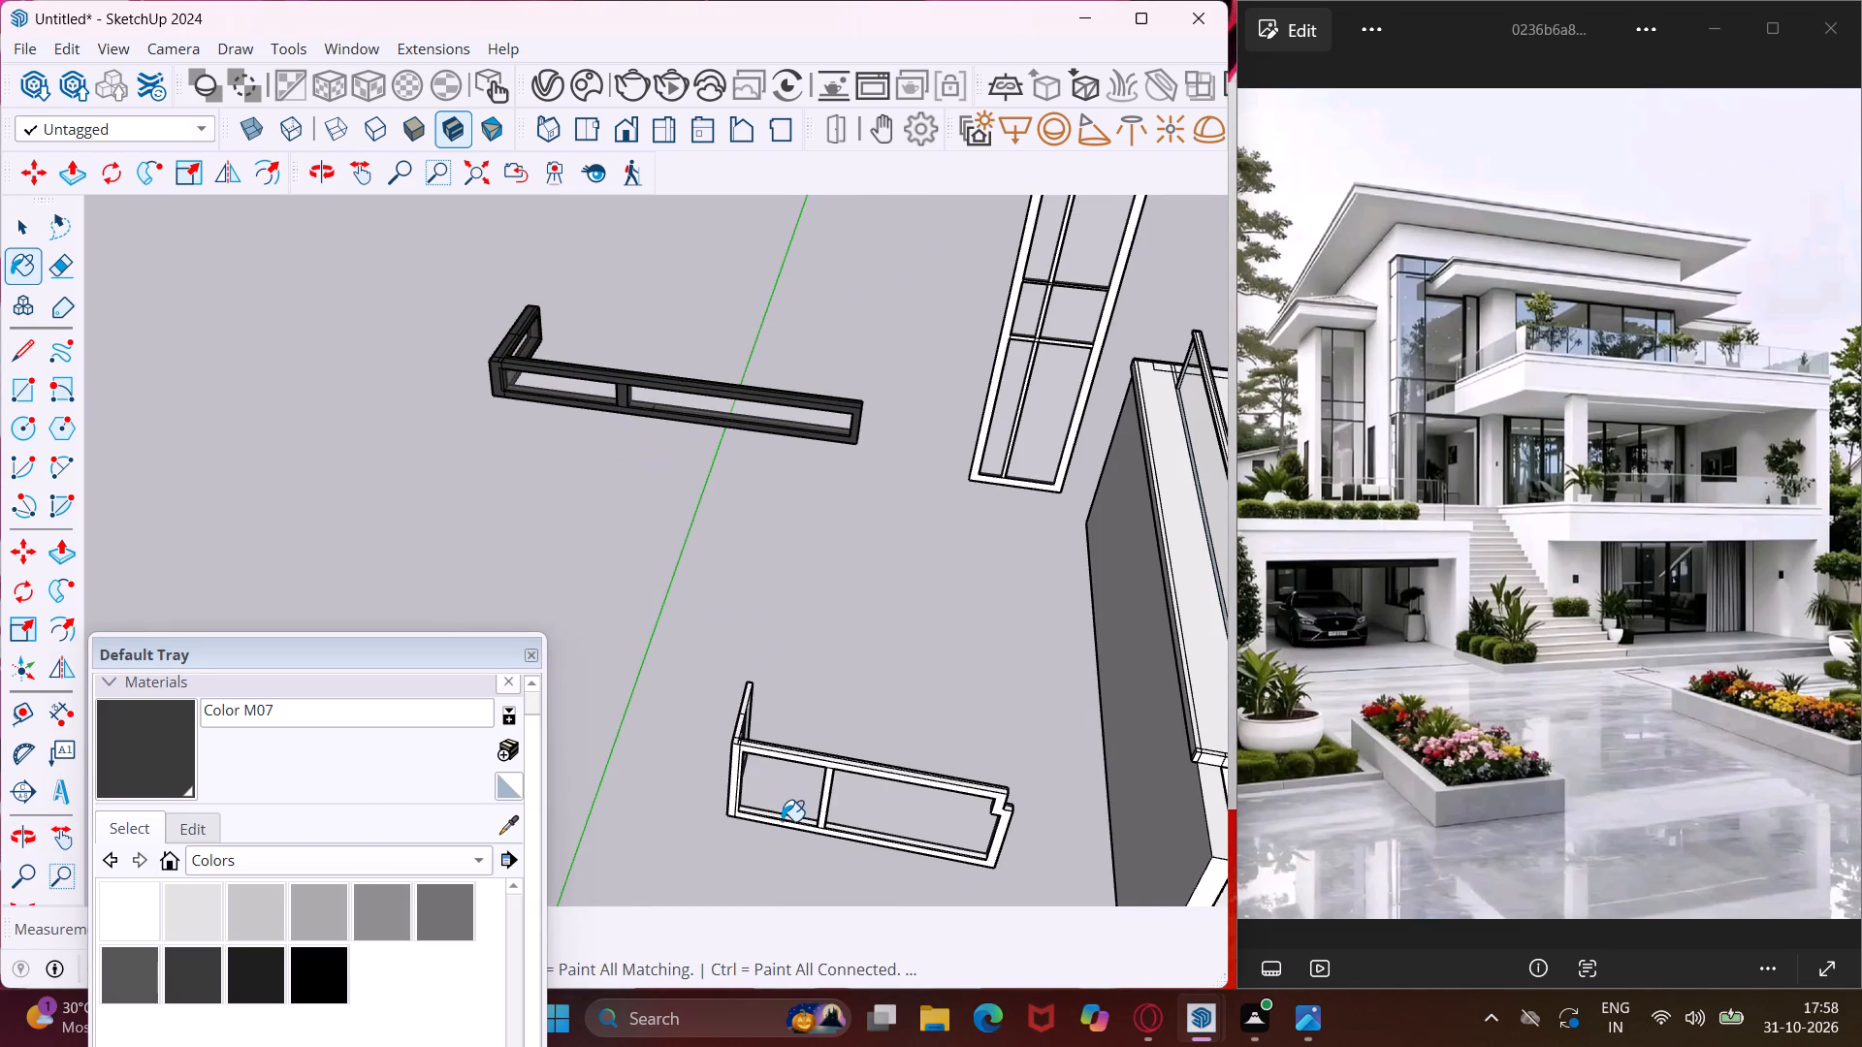
scroll(748, 766, down, 4)
middle_drag(668, 604, 645, 429)
scroll(720, 722, up, 9)
scroll(753, 714, down, 4)
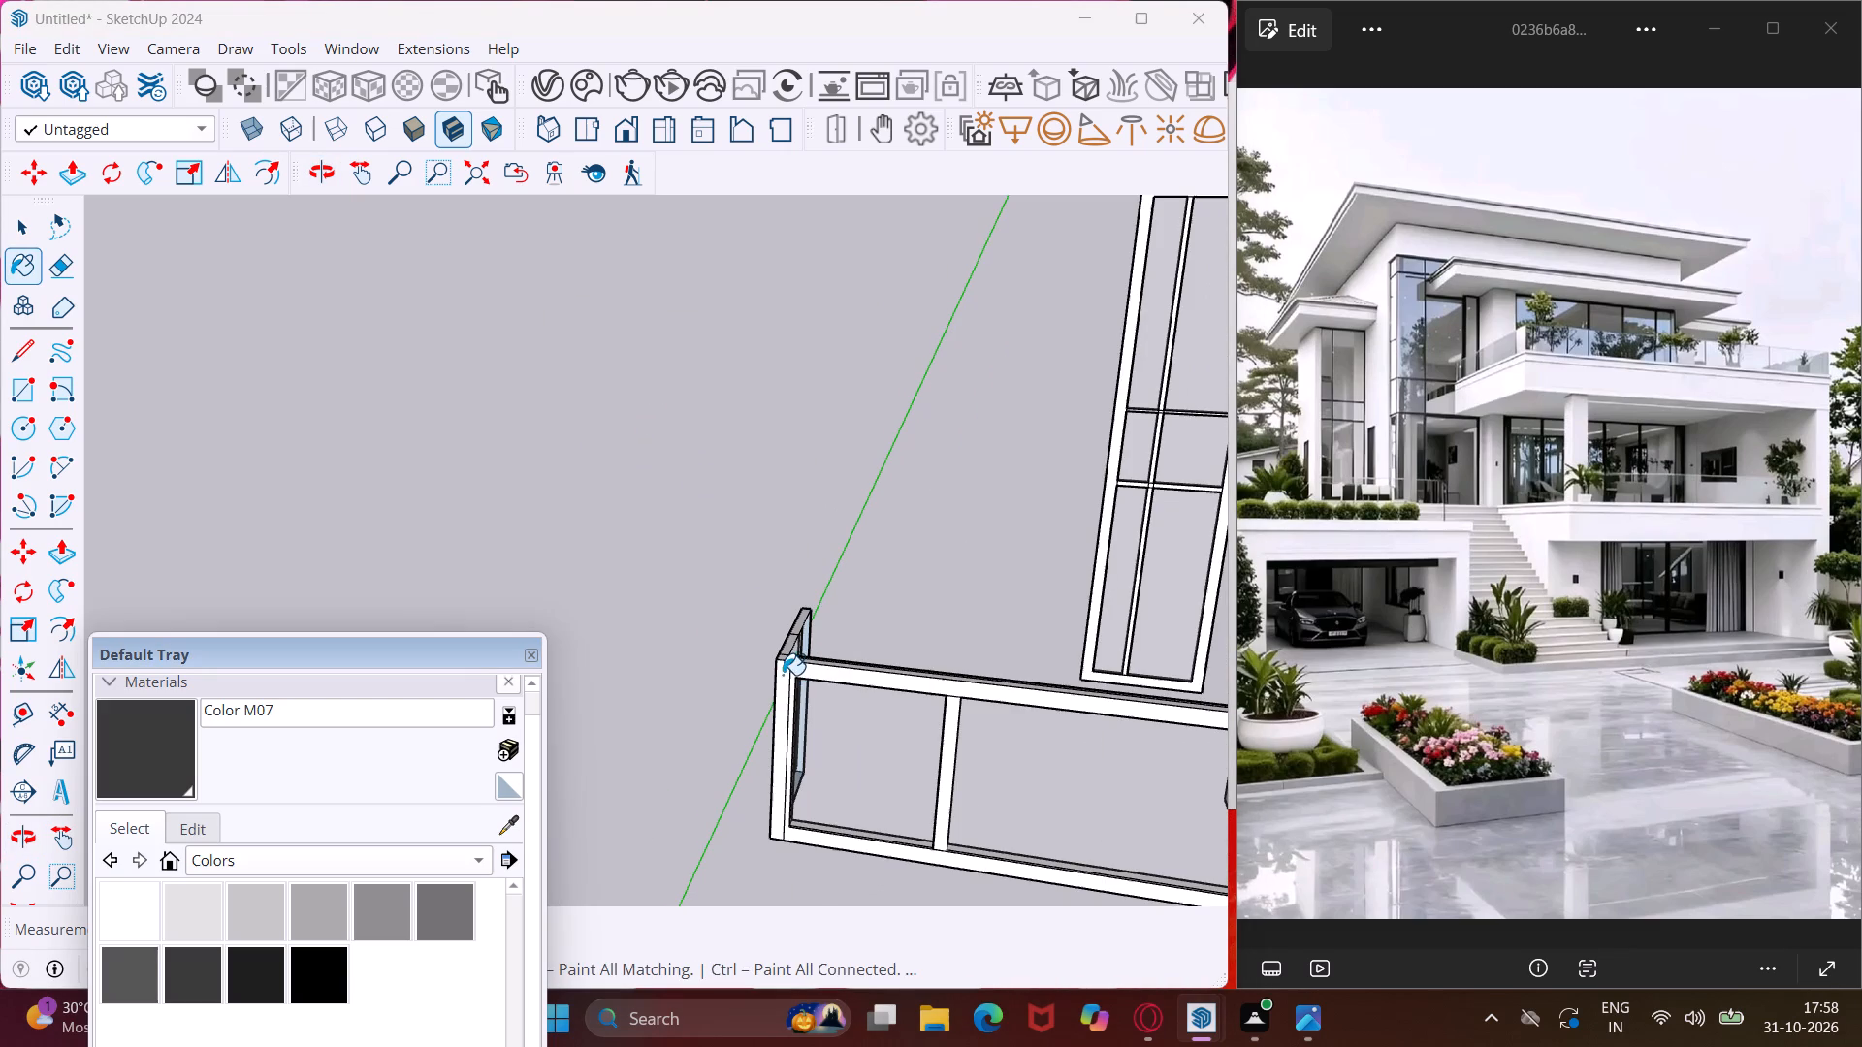
click(782, 676)
scroll(782, 676, up, 11)
click(807, 652)
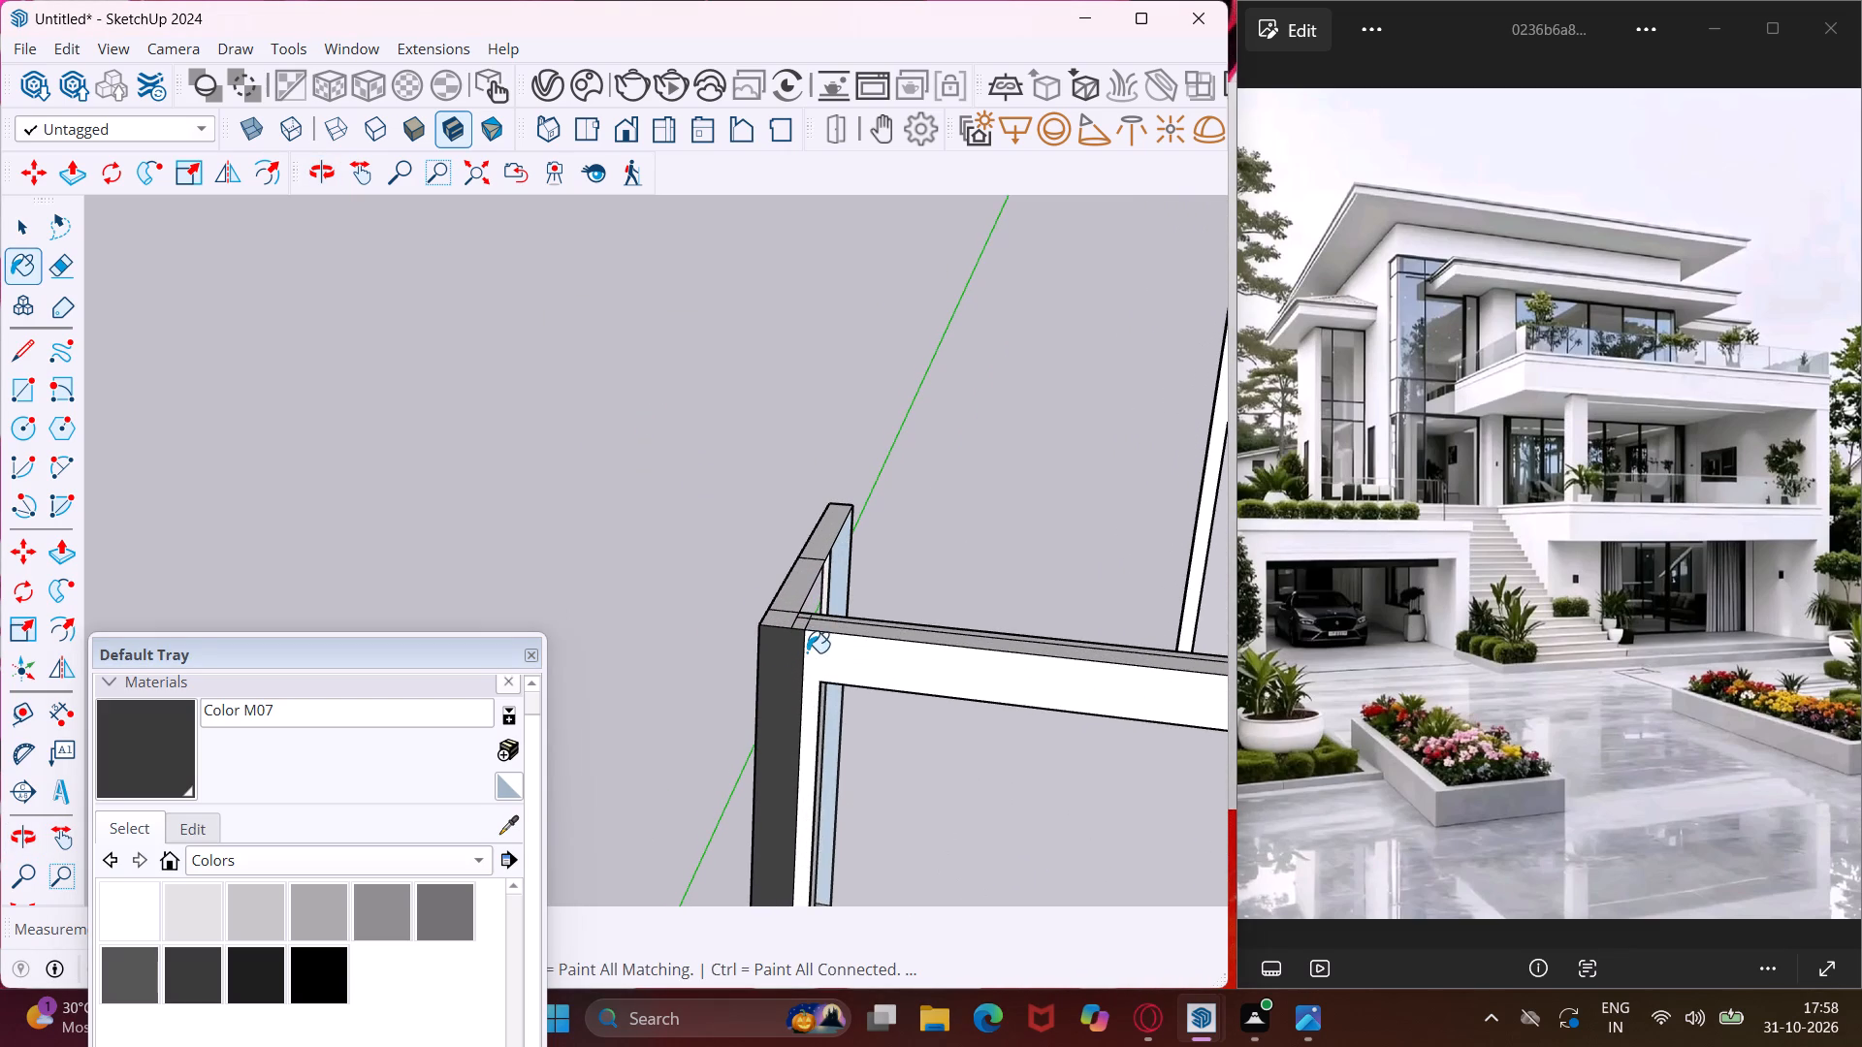
Paint the top faces of the notched frame's corner, short return and long top rail with Color M07.
click(782, 622)
click(784, 606)
click(821, 532)
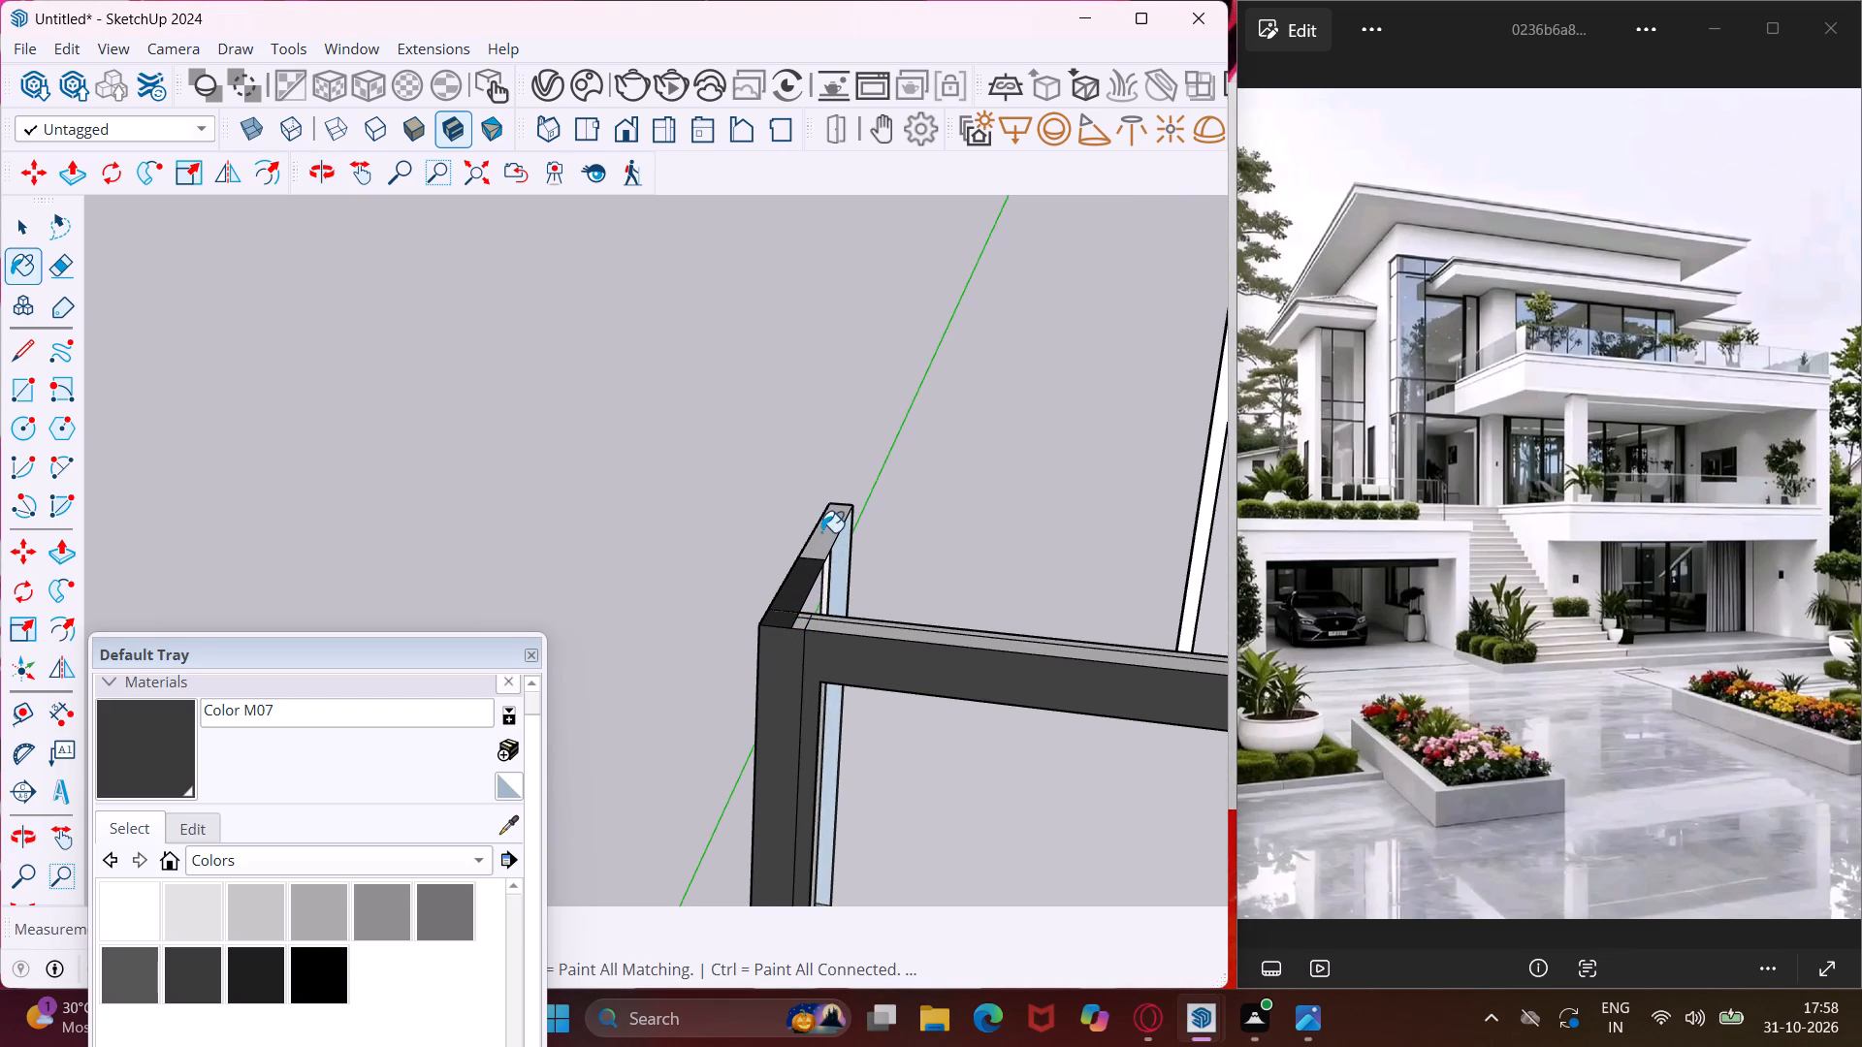
scroll(836, 625, up, 8)
click(809, 627)
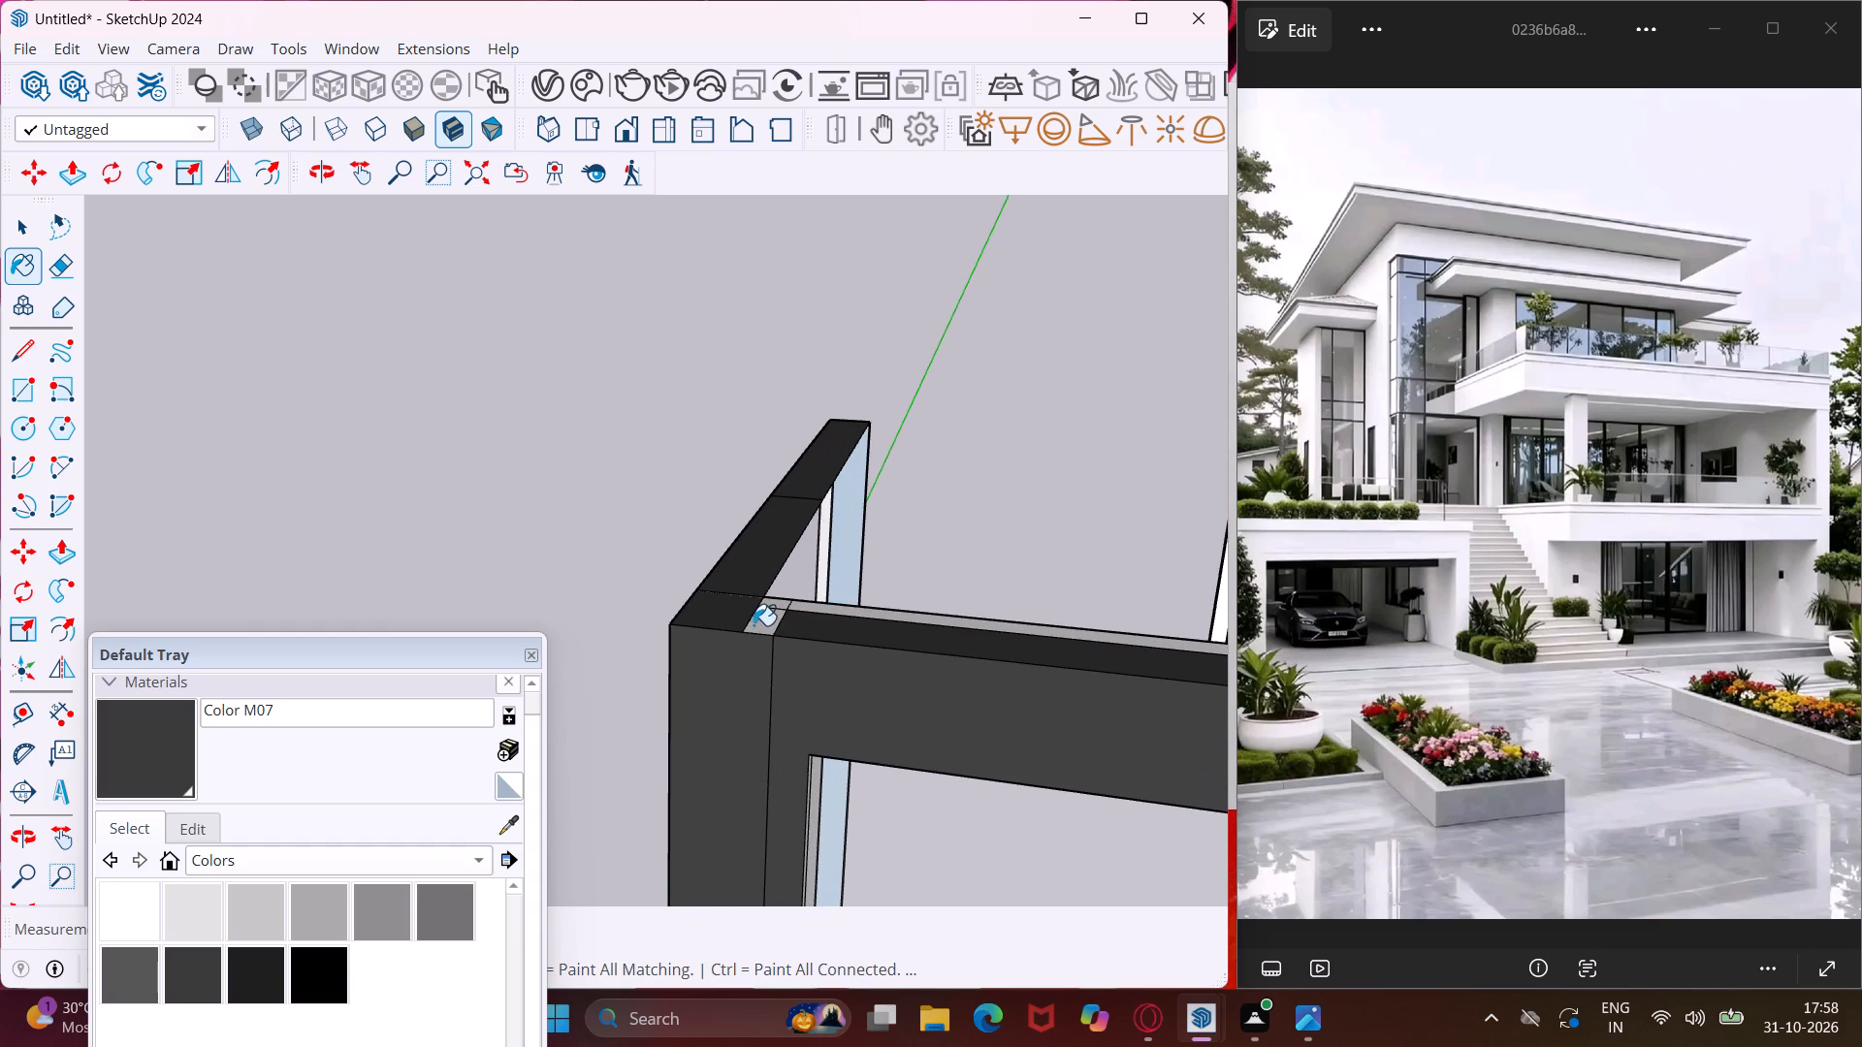
click(763, 622)
click(771, 606)
click(819, 609)
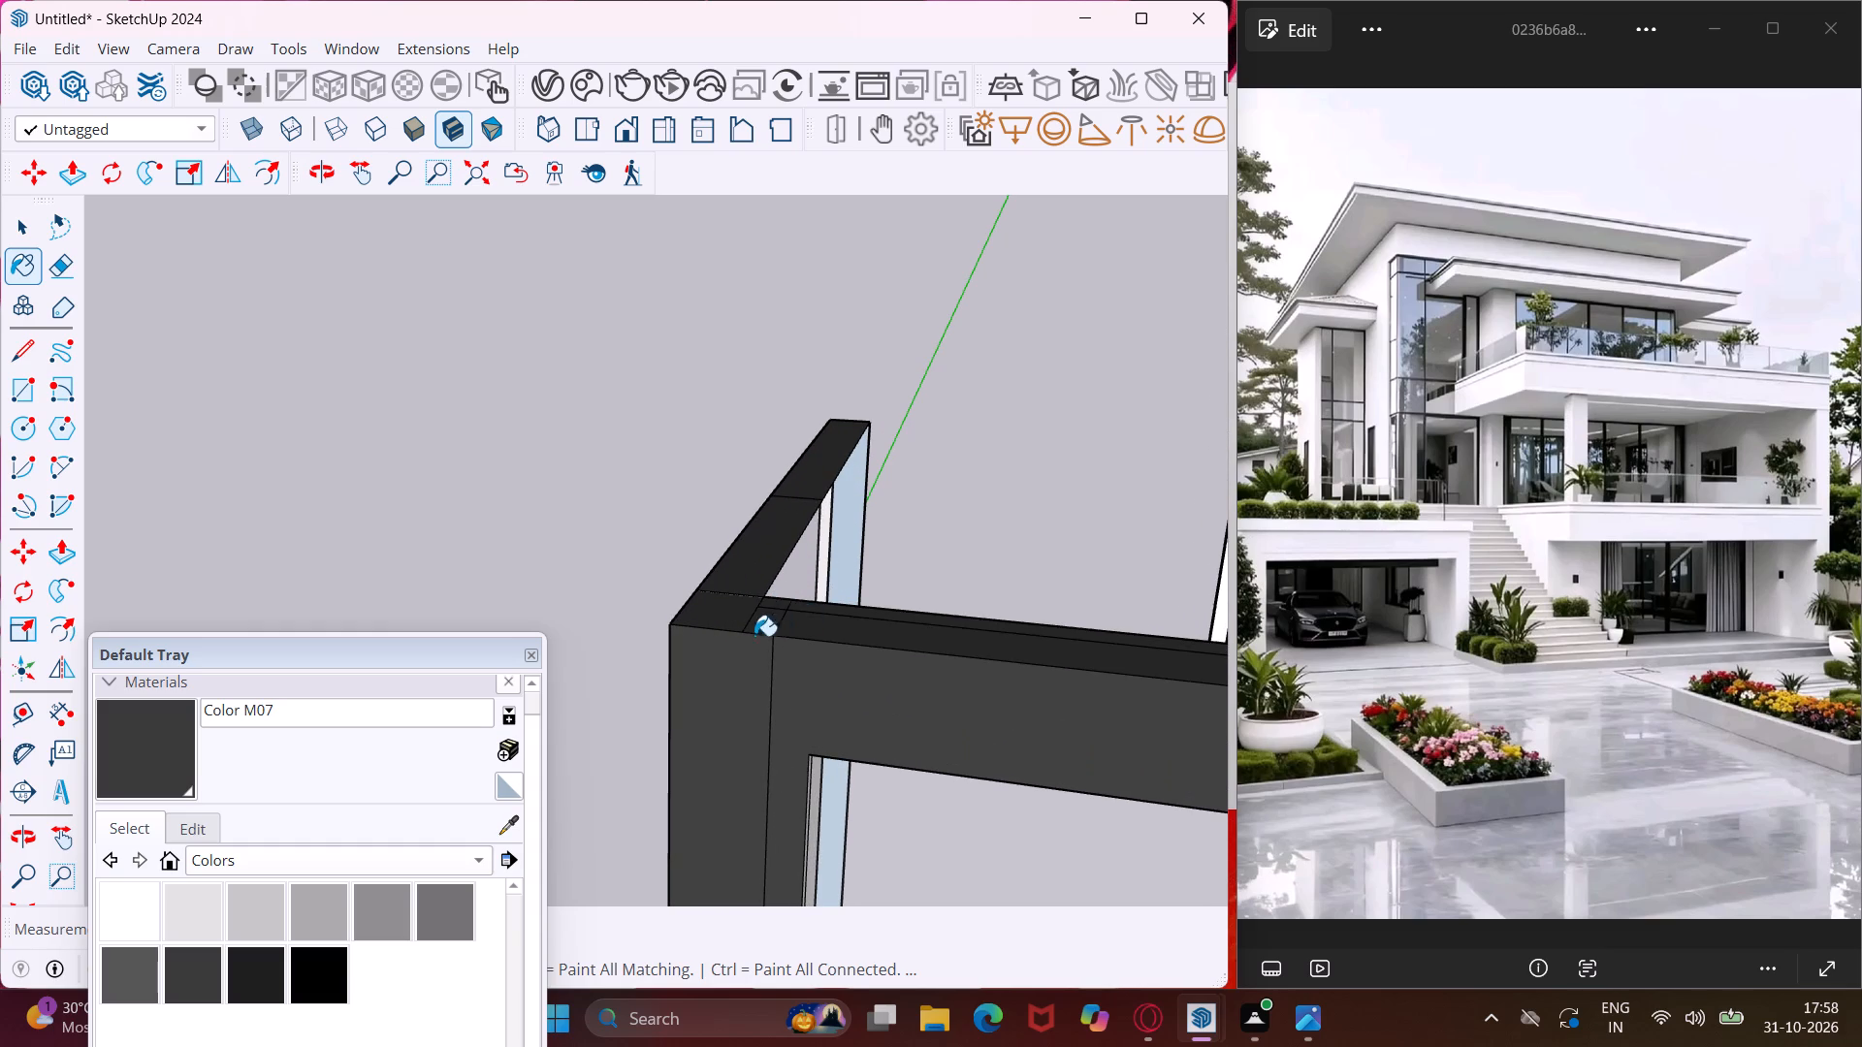
Paint the front face and adjoining narrow side strip of the notched frame's mullion with Color M07.
scroll(707, 628, down, 12)
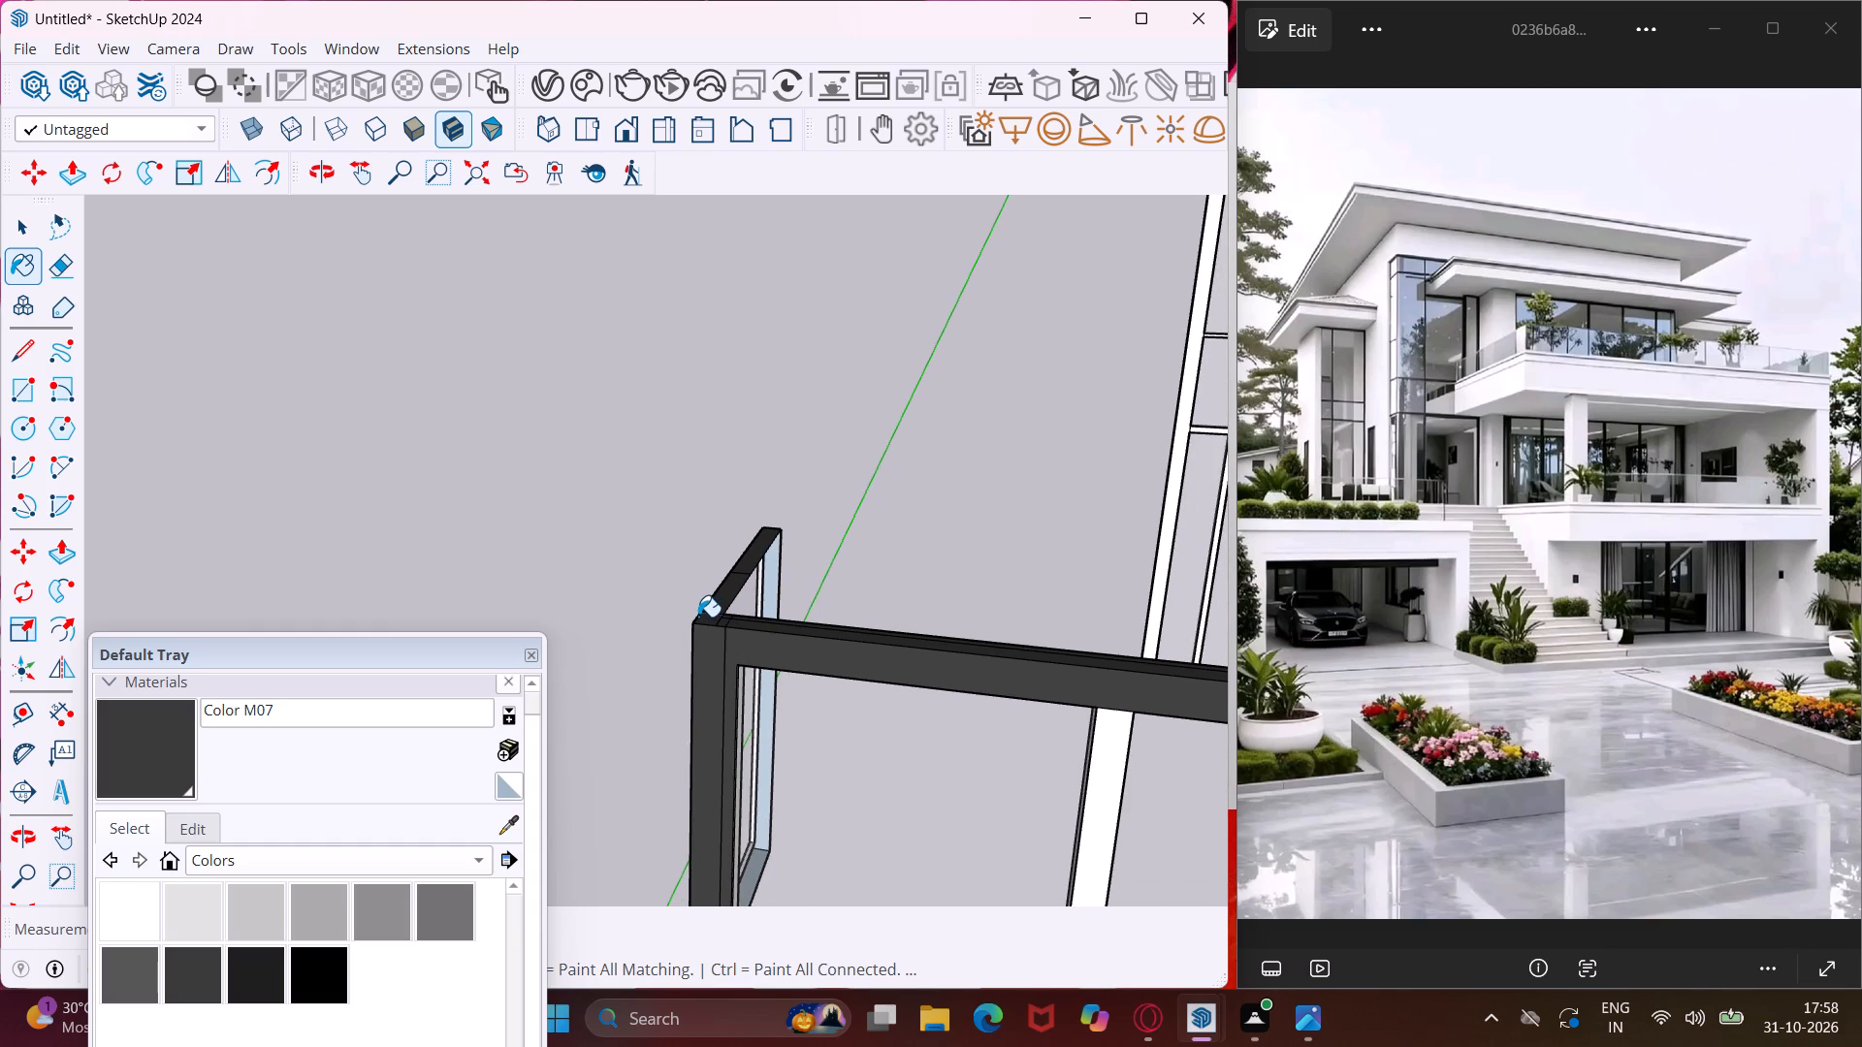
scroll(610, 641, down, 4)
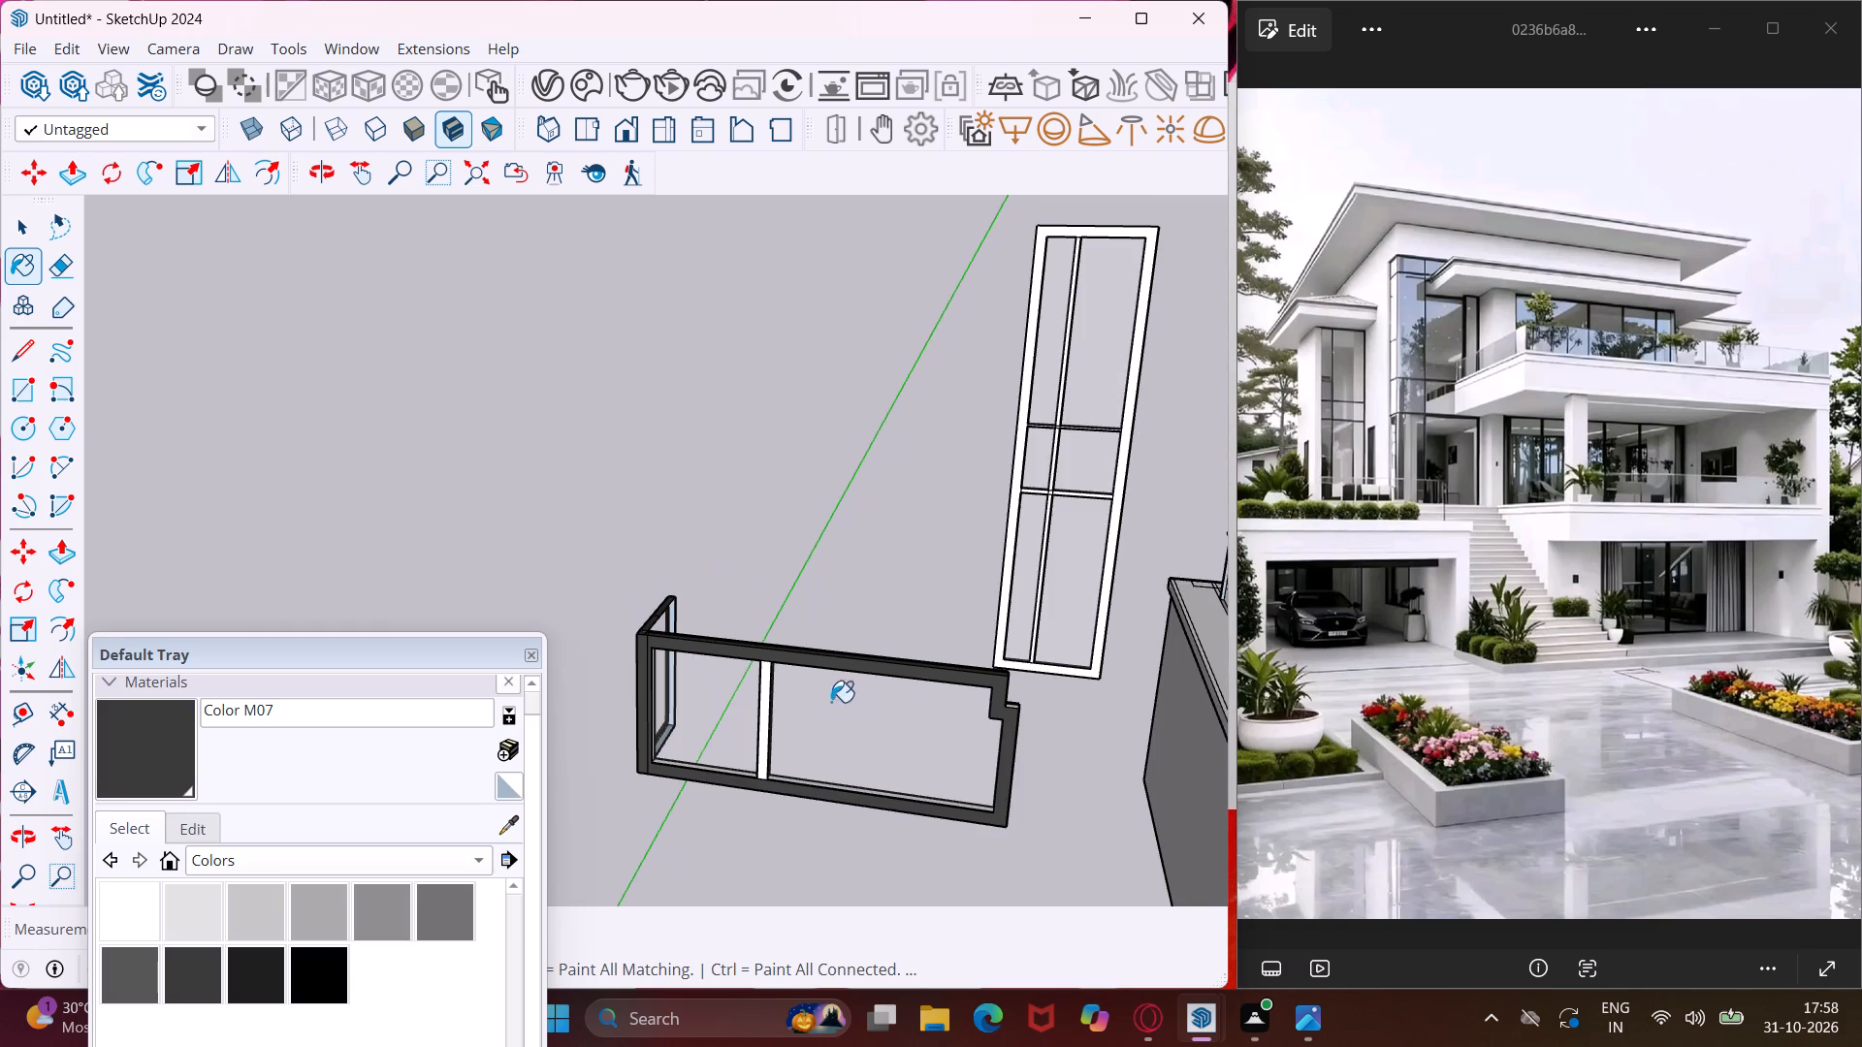
scroll(762, 698, up, 20)
scroll(762, 698, up, 3)
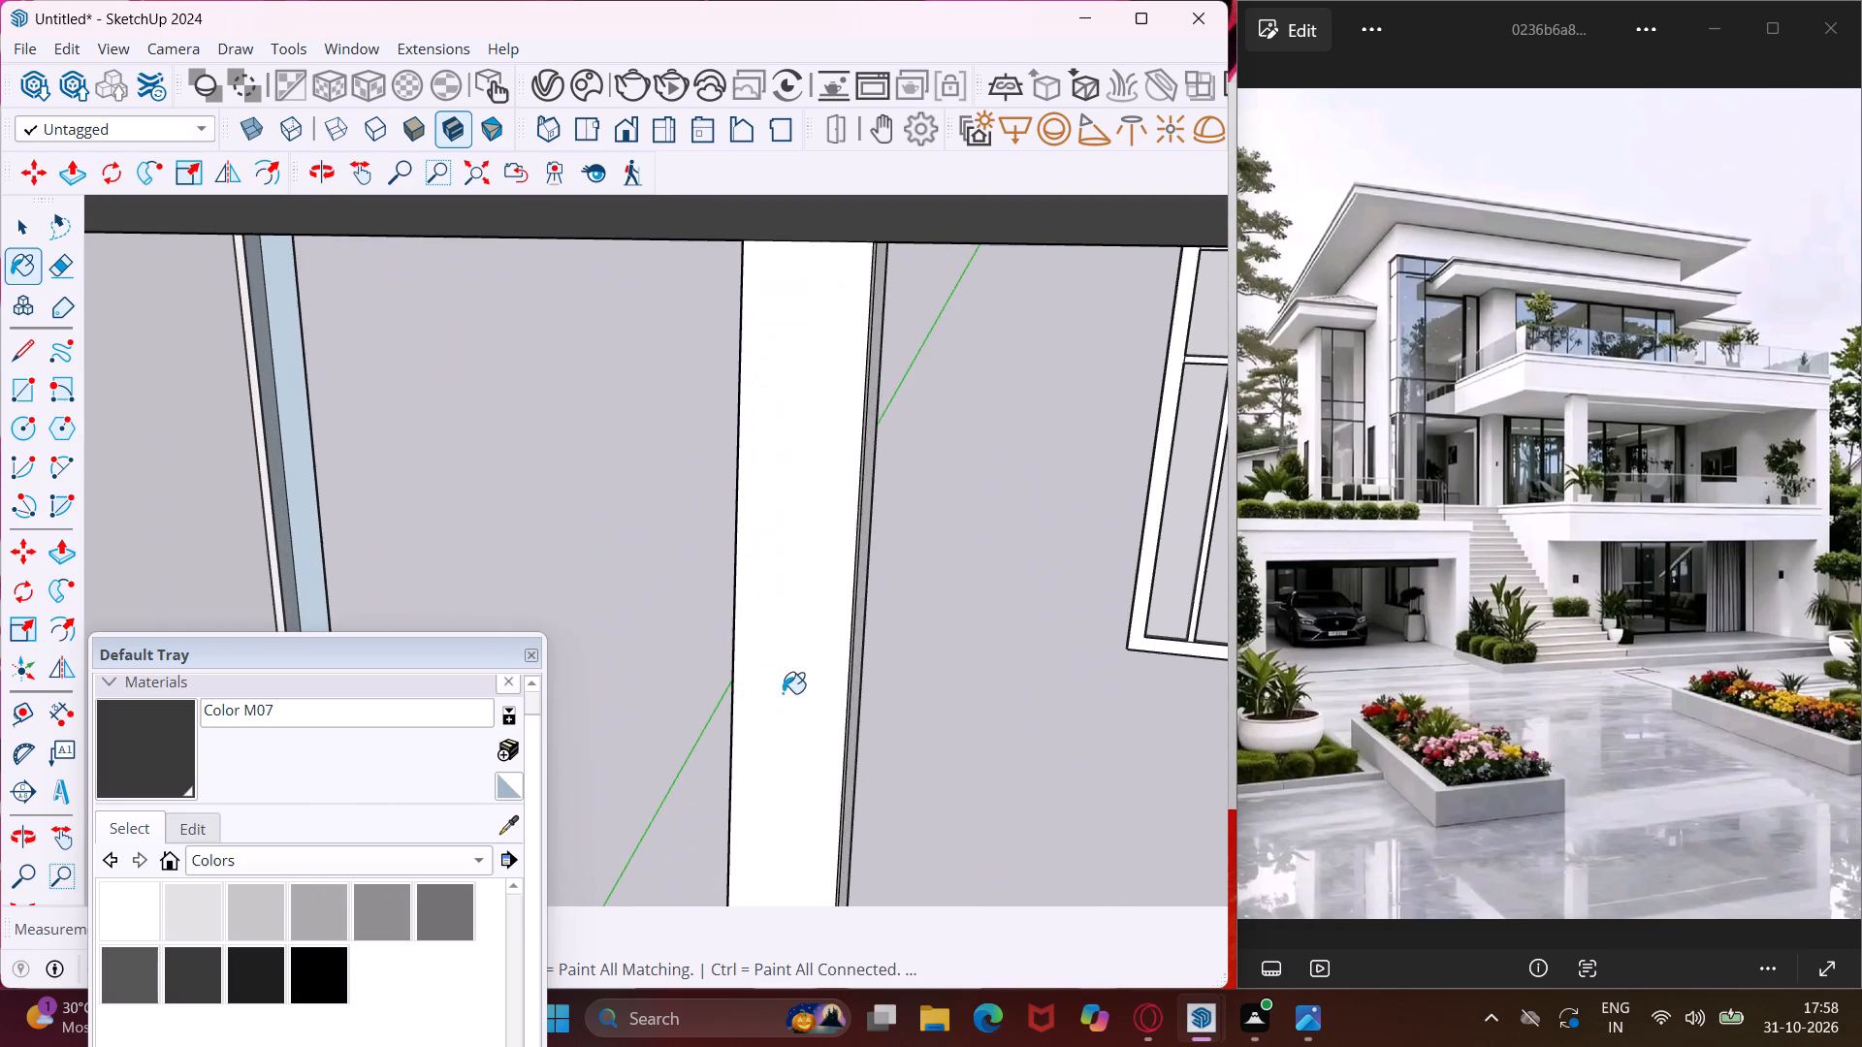
click(783, 693)
middle_drag(783, 693, 1275, 587)
click(640, 367)
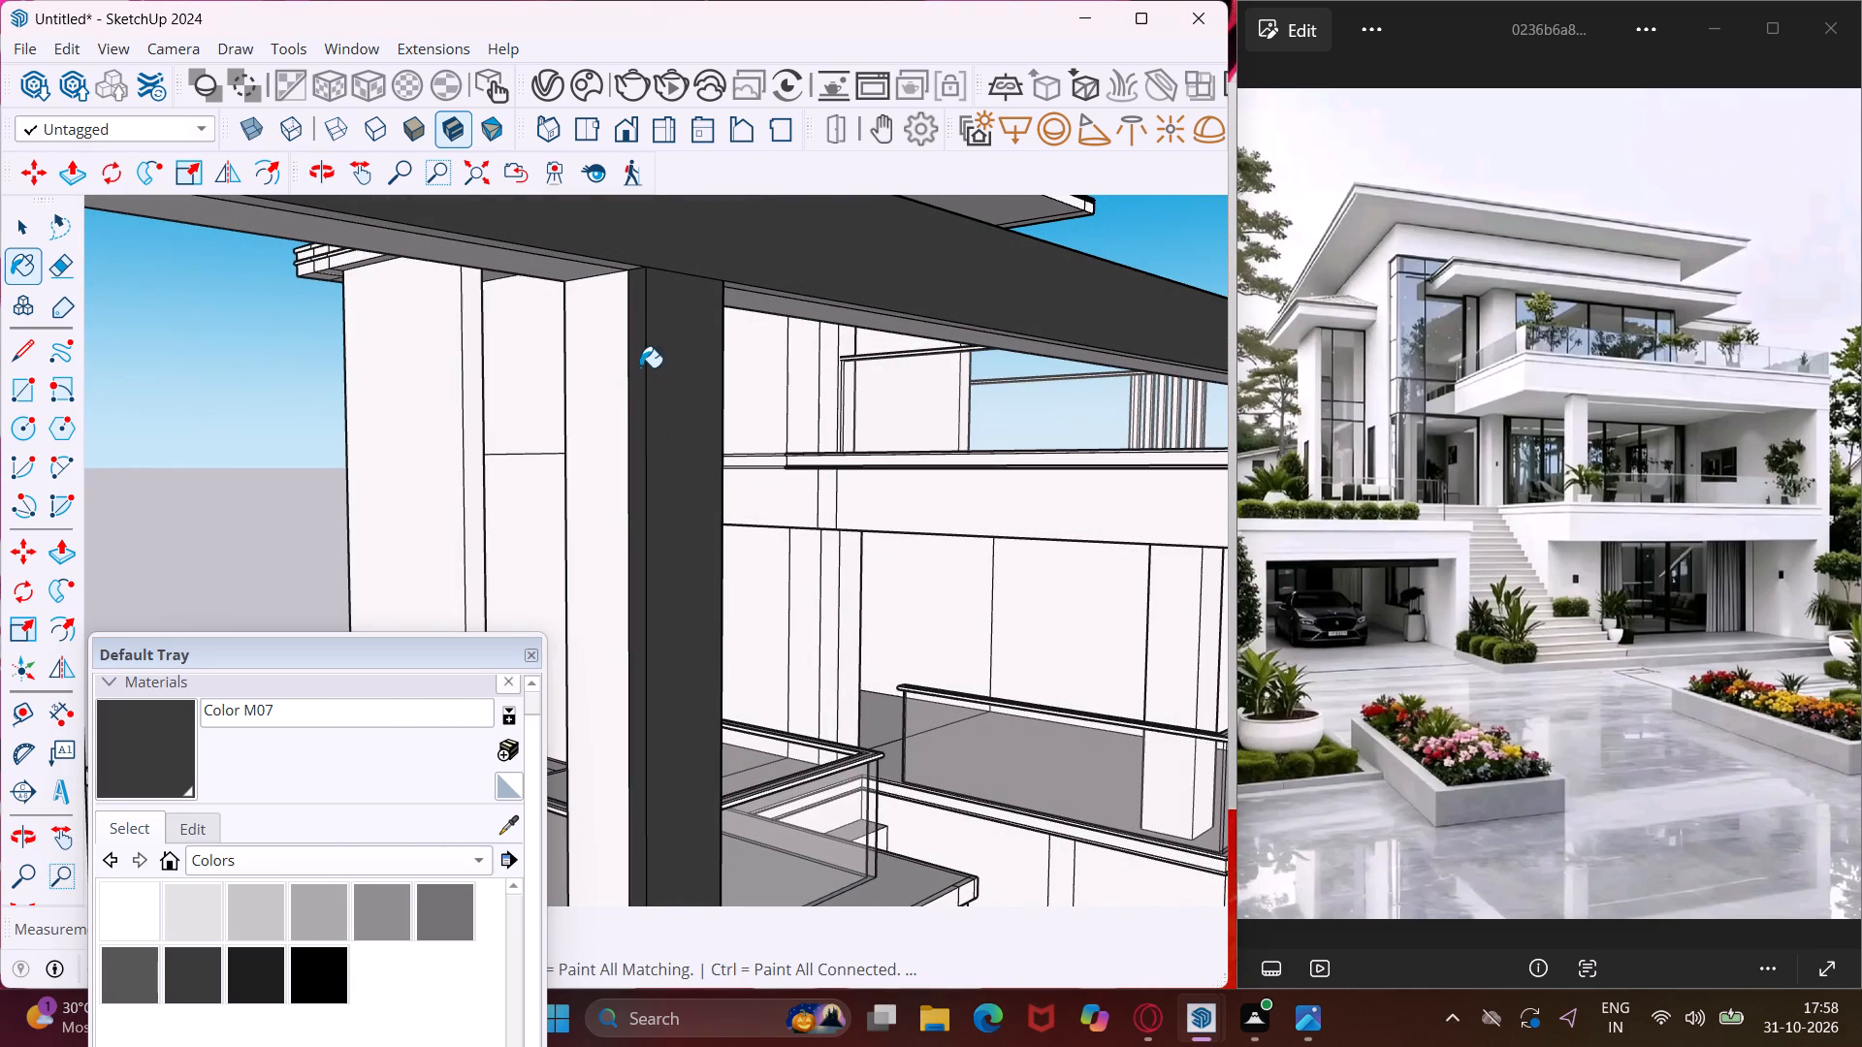
Paint the front strips of the top rail's underside and of the notched end post's stepped inner faces with Color M07.
scroll(737, 307, up, 3)
middle_drag(727, 289, 836, 119)
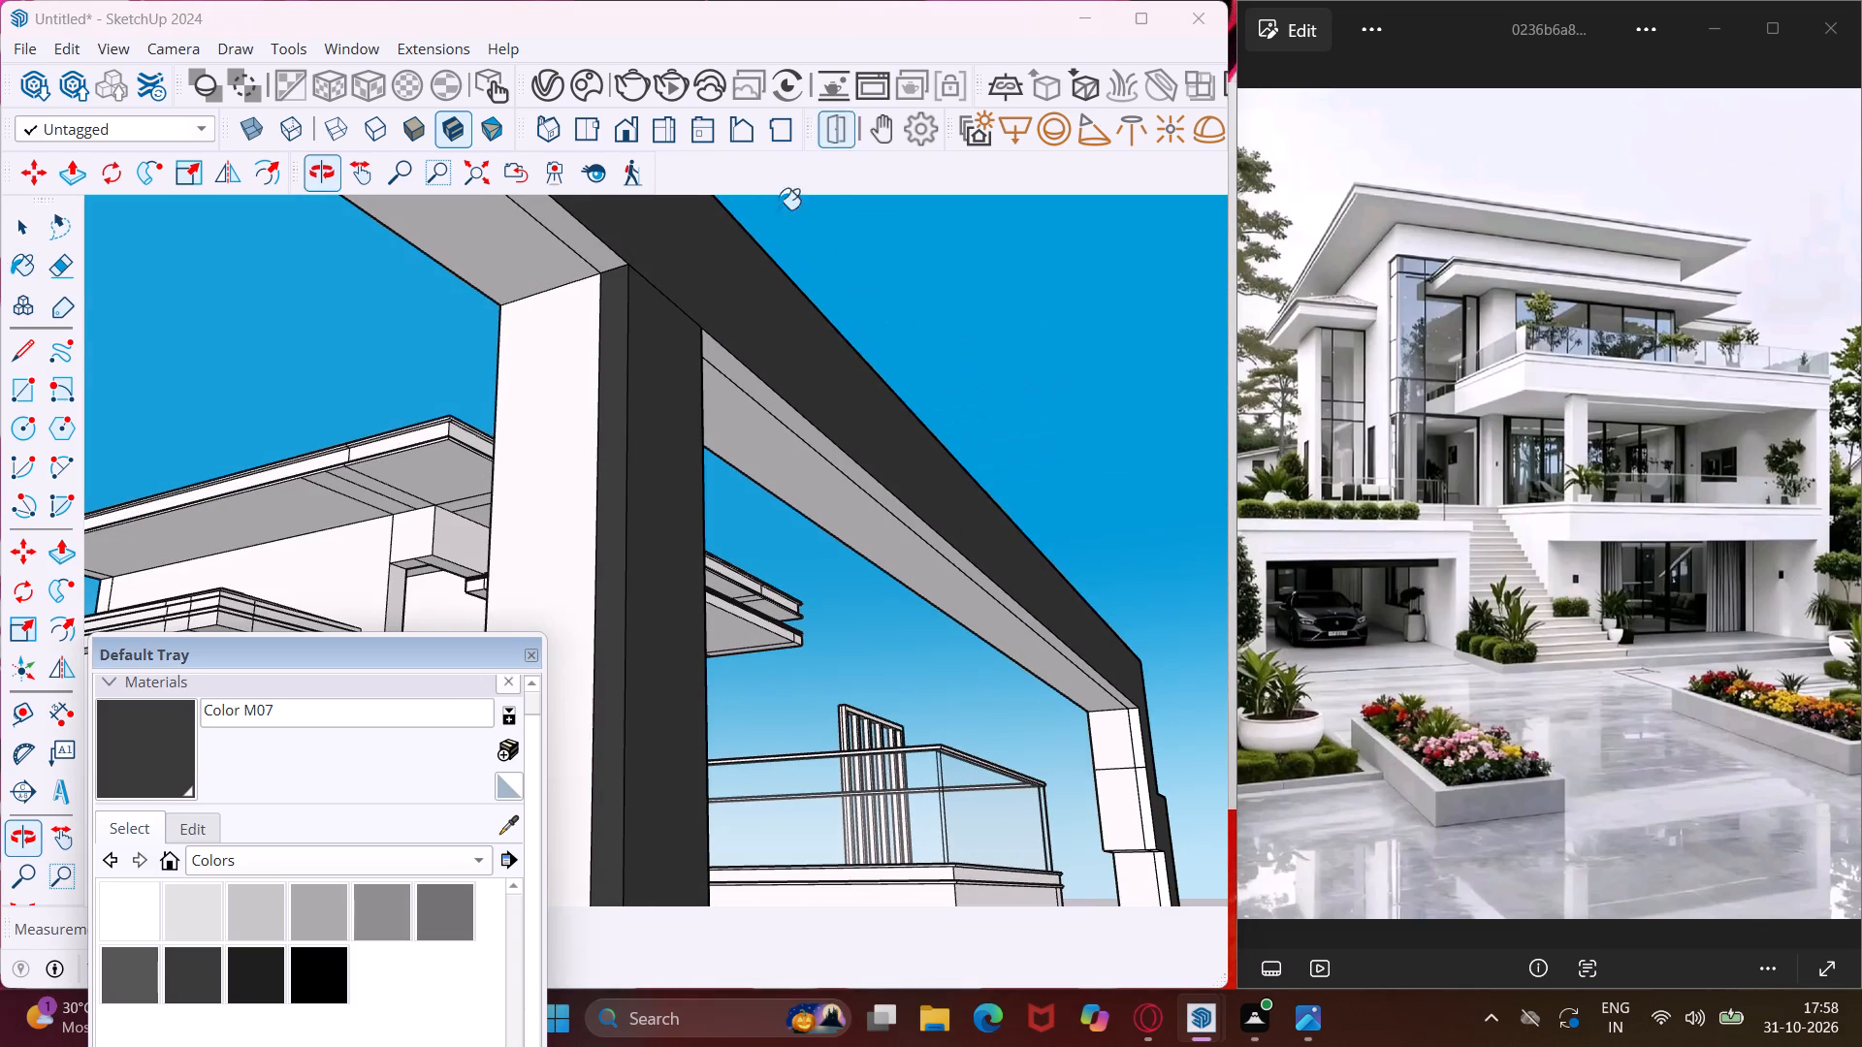
click(615, 261)
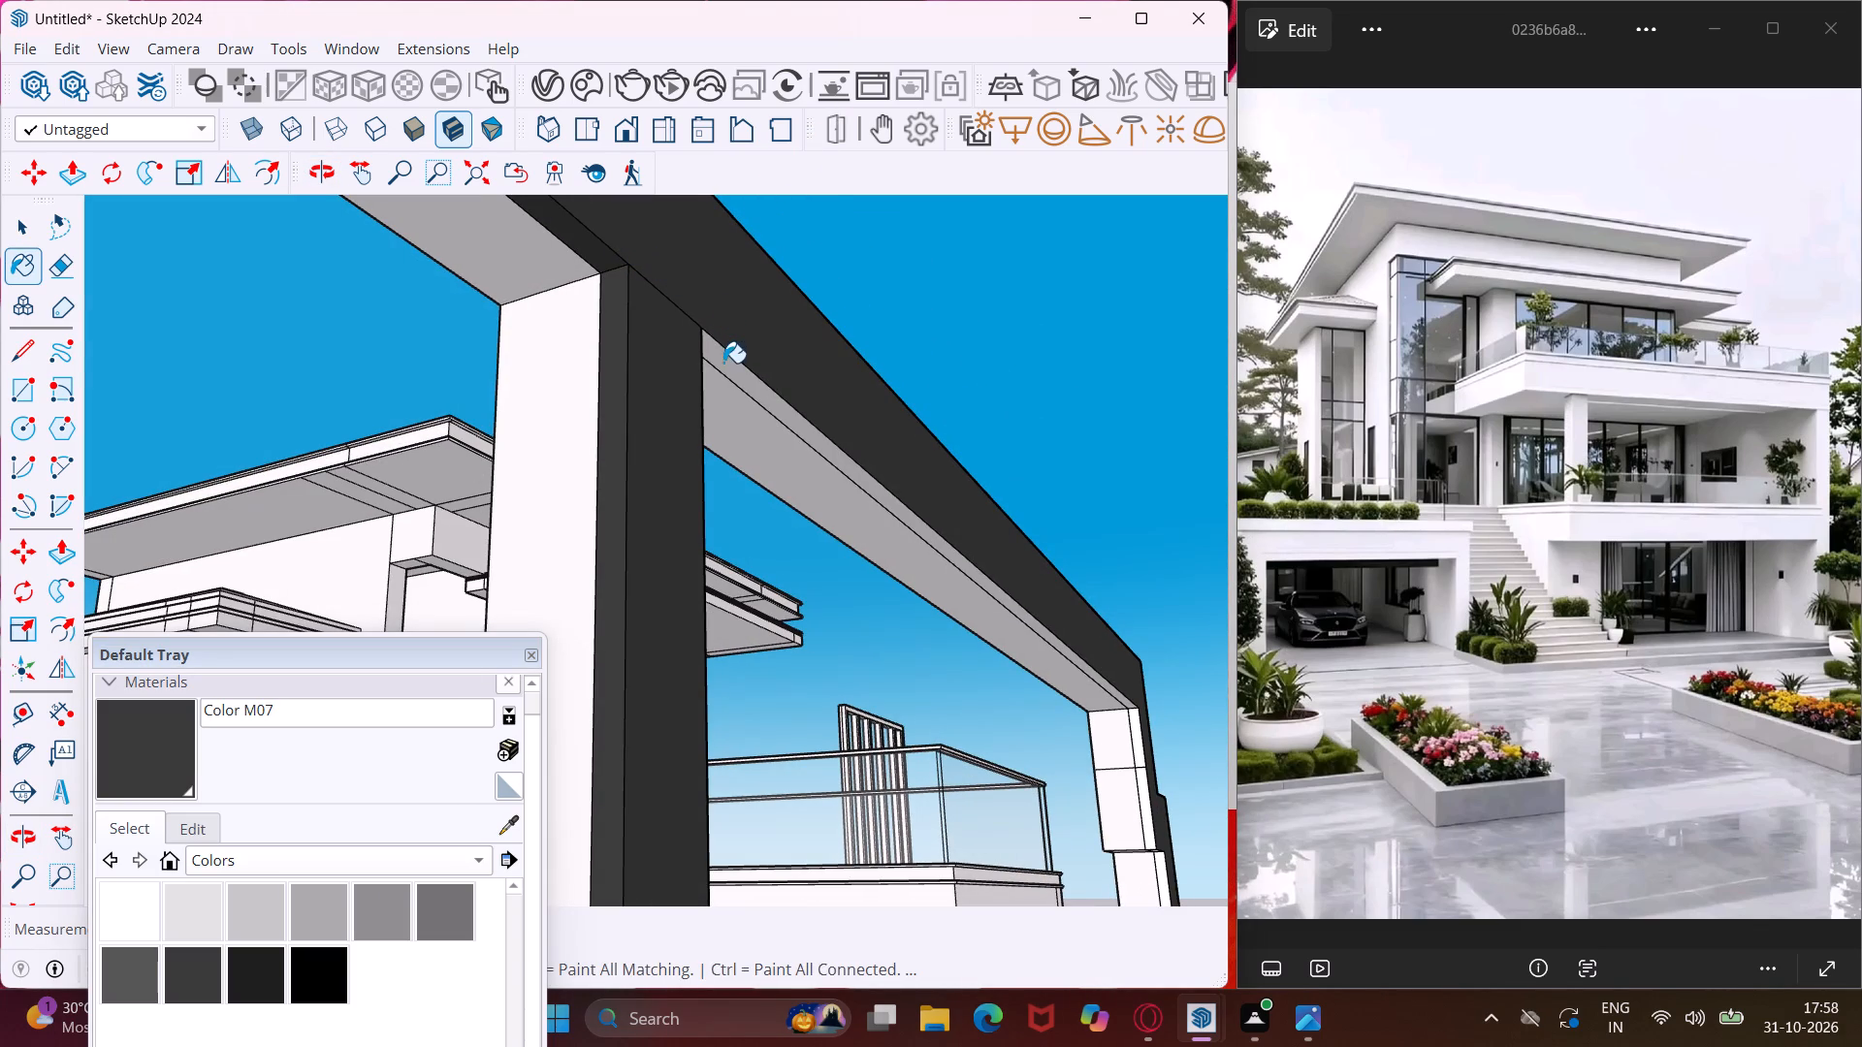
click(723, 363)
click(1140, 750)
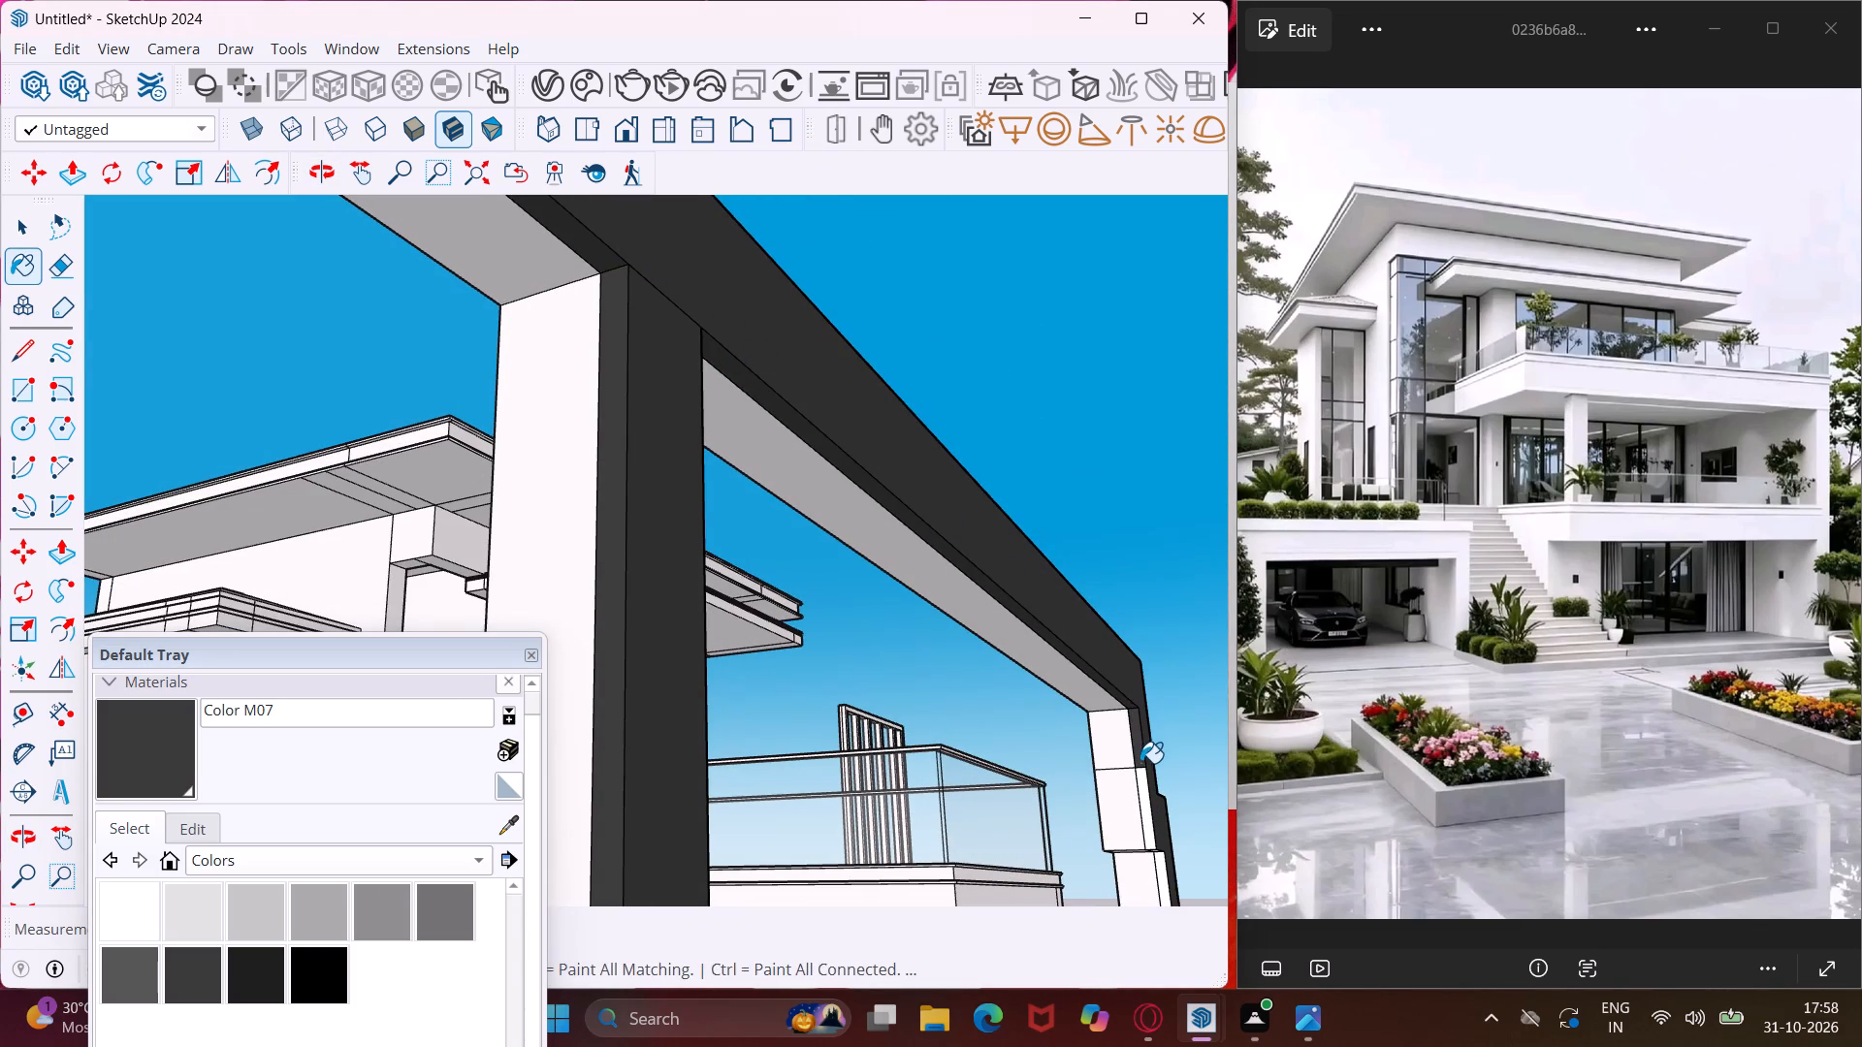
click(1140, 784)
click(1163, 872)
middle_drag(1167, 868, 1140, 707)
scroll(975, 671, down, 4)
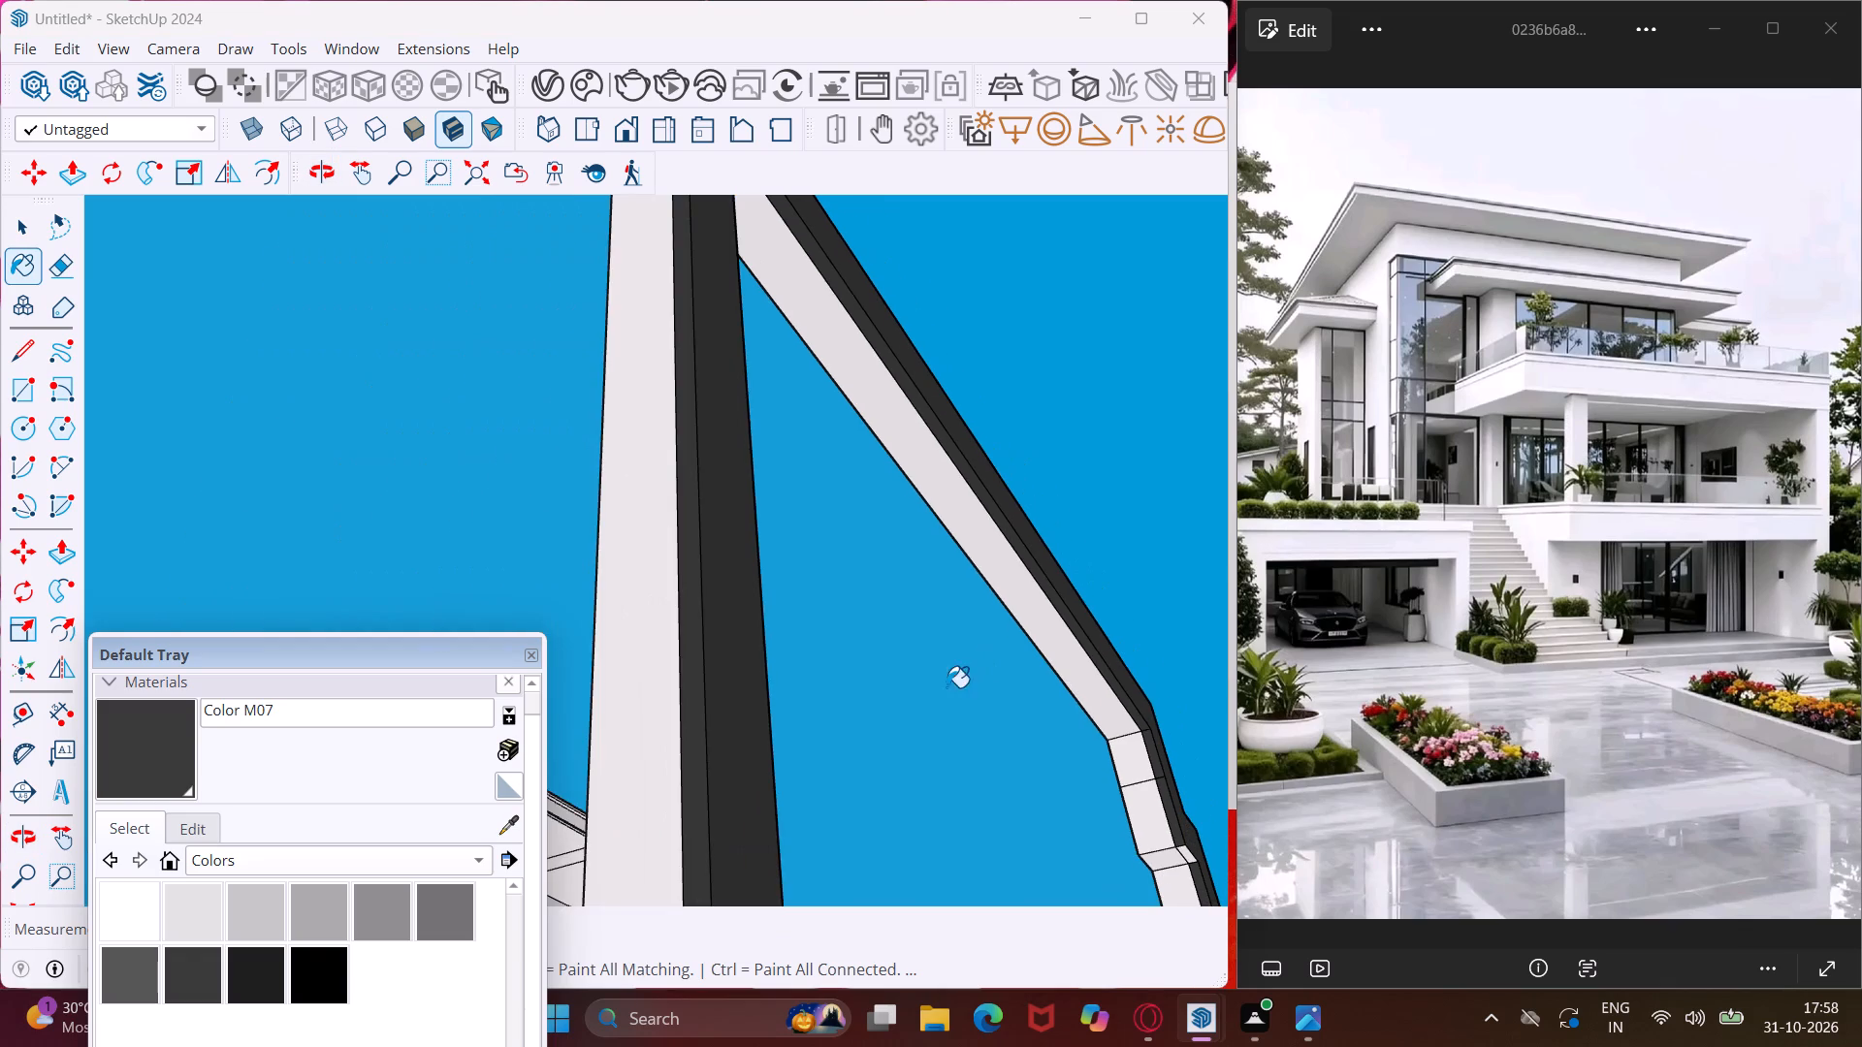
scroll(893, 695, down, 5)
scroll(1115, 833, up, 5)
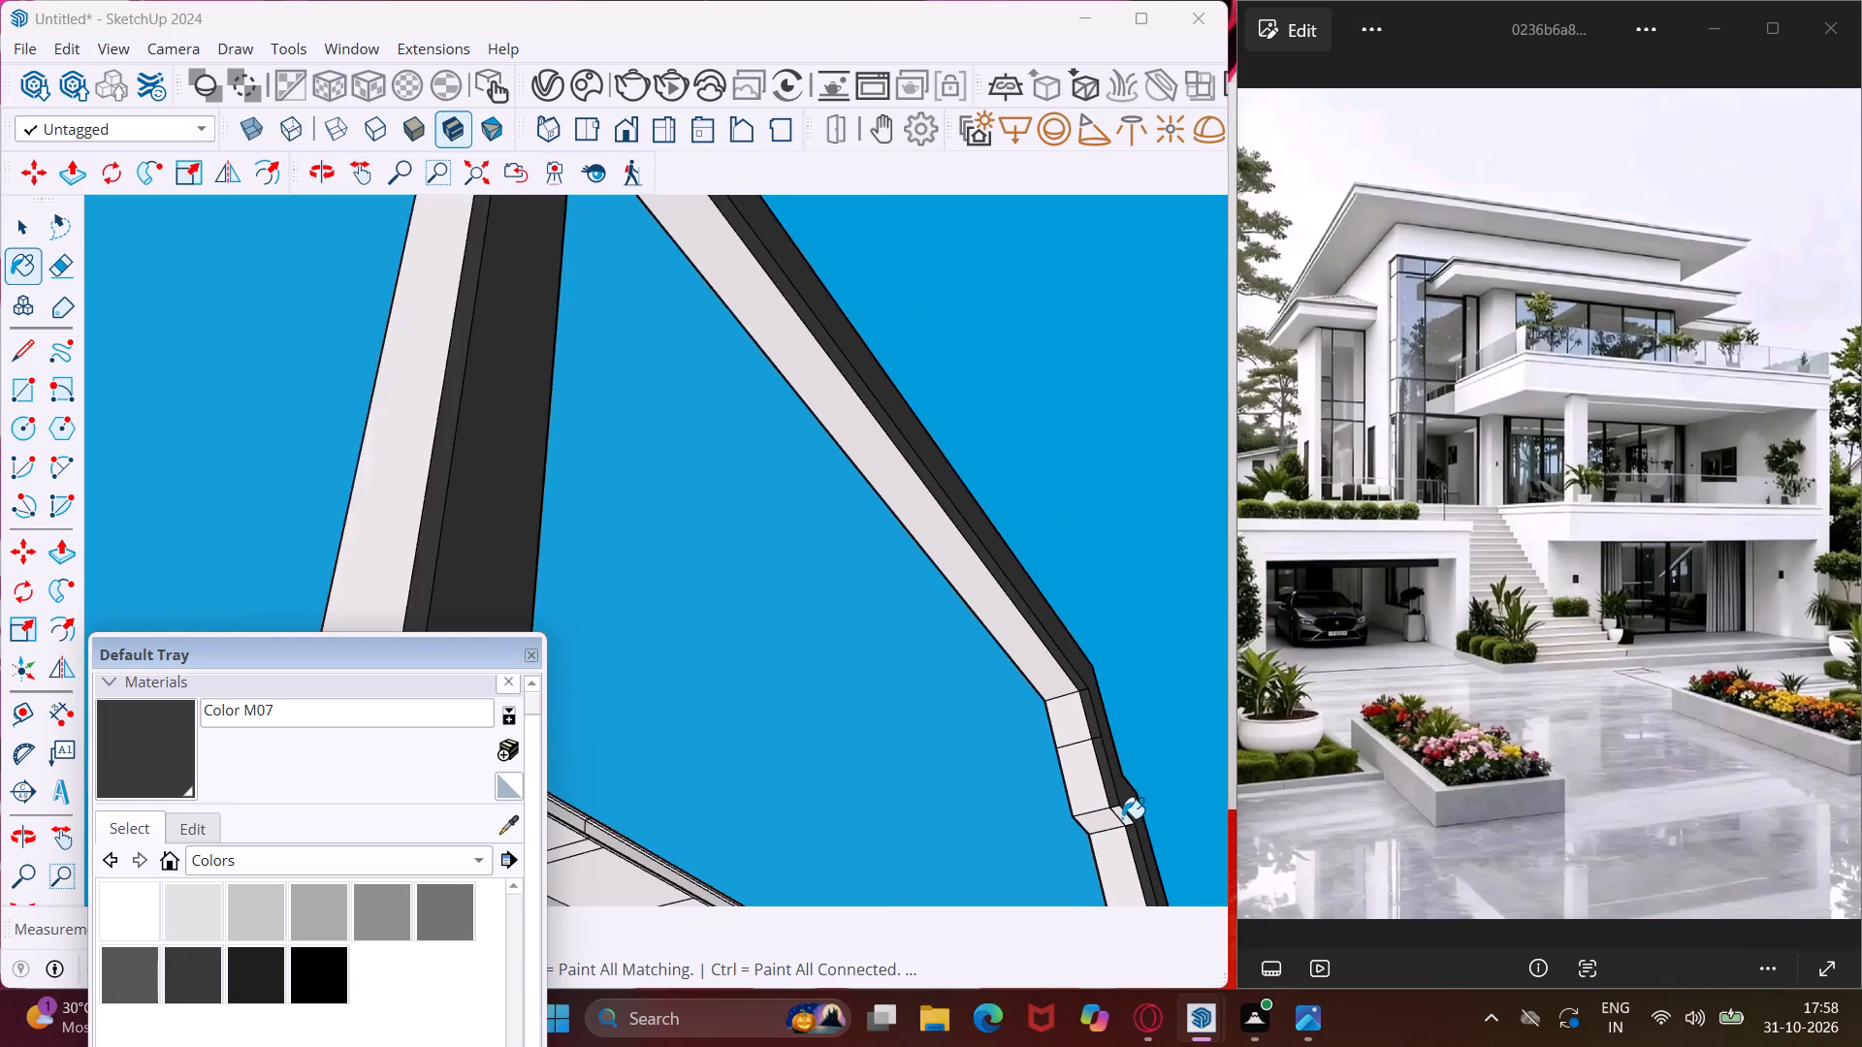
scroll(1122, 818, up, 2)
click(1122, 818)
Paint the outer face of the corner post and the short return's outer frame face with Color M07.
scroll(1087, 730, down, 11)
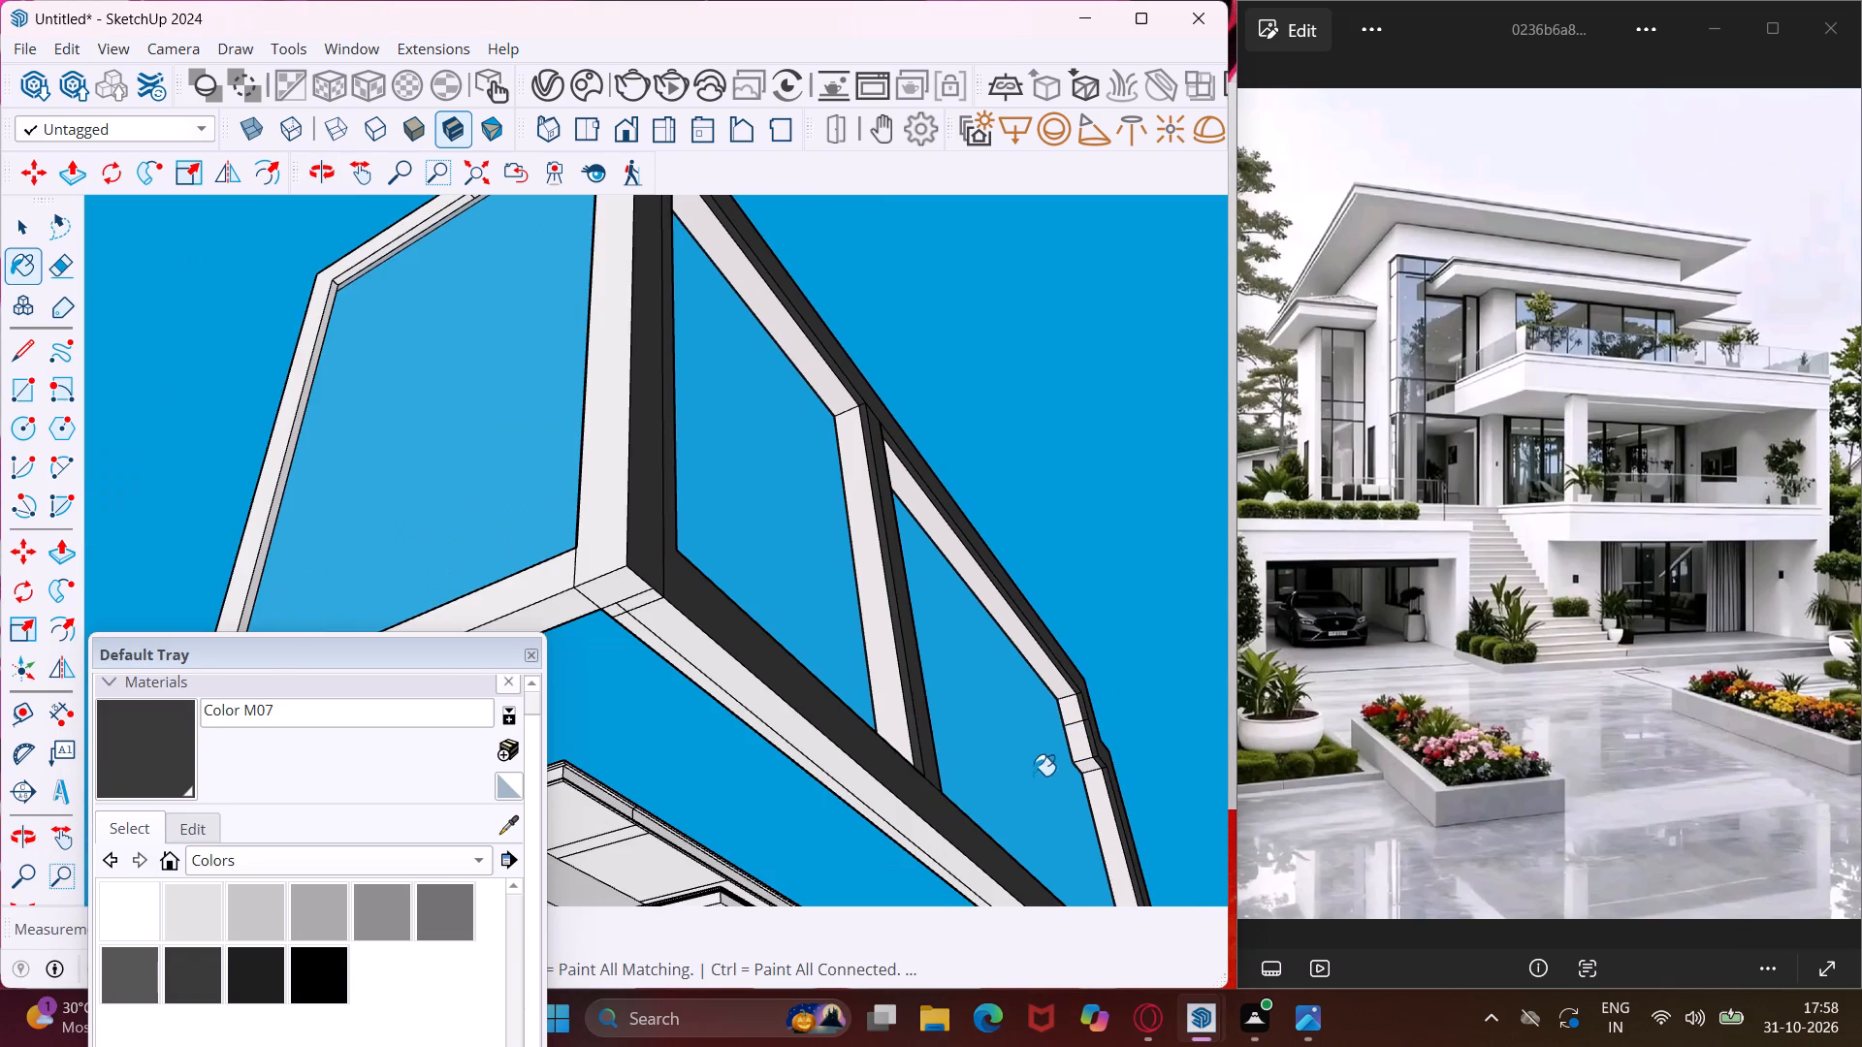
scroll(560, 617, up, 2)
click(599, 544)
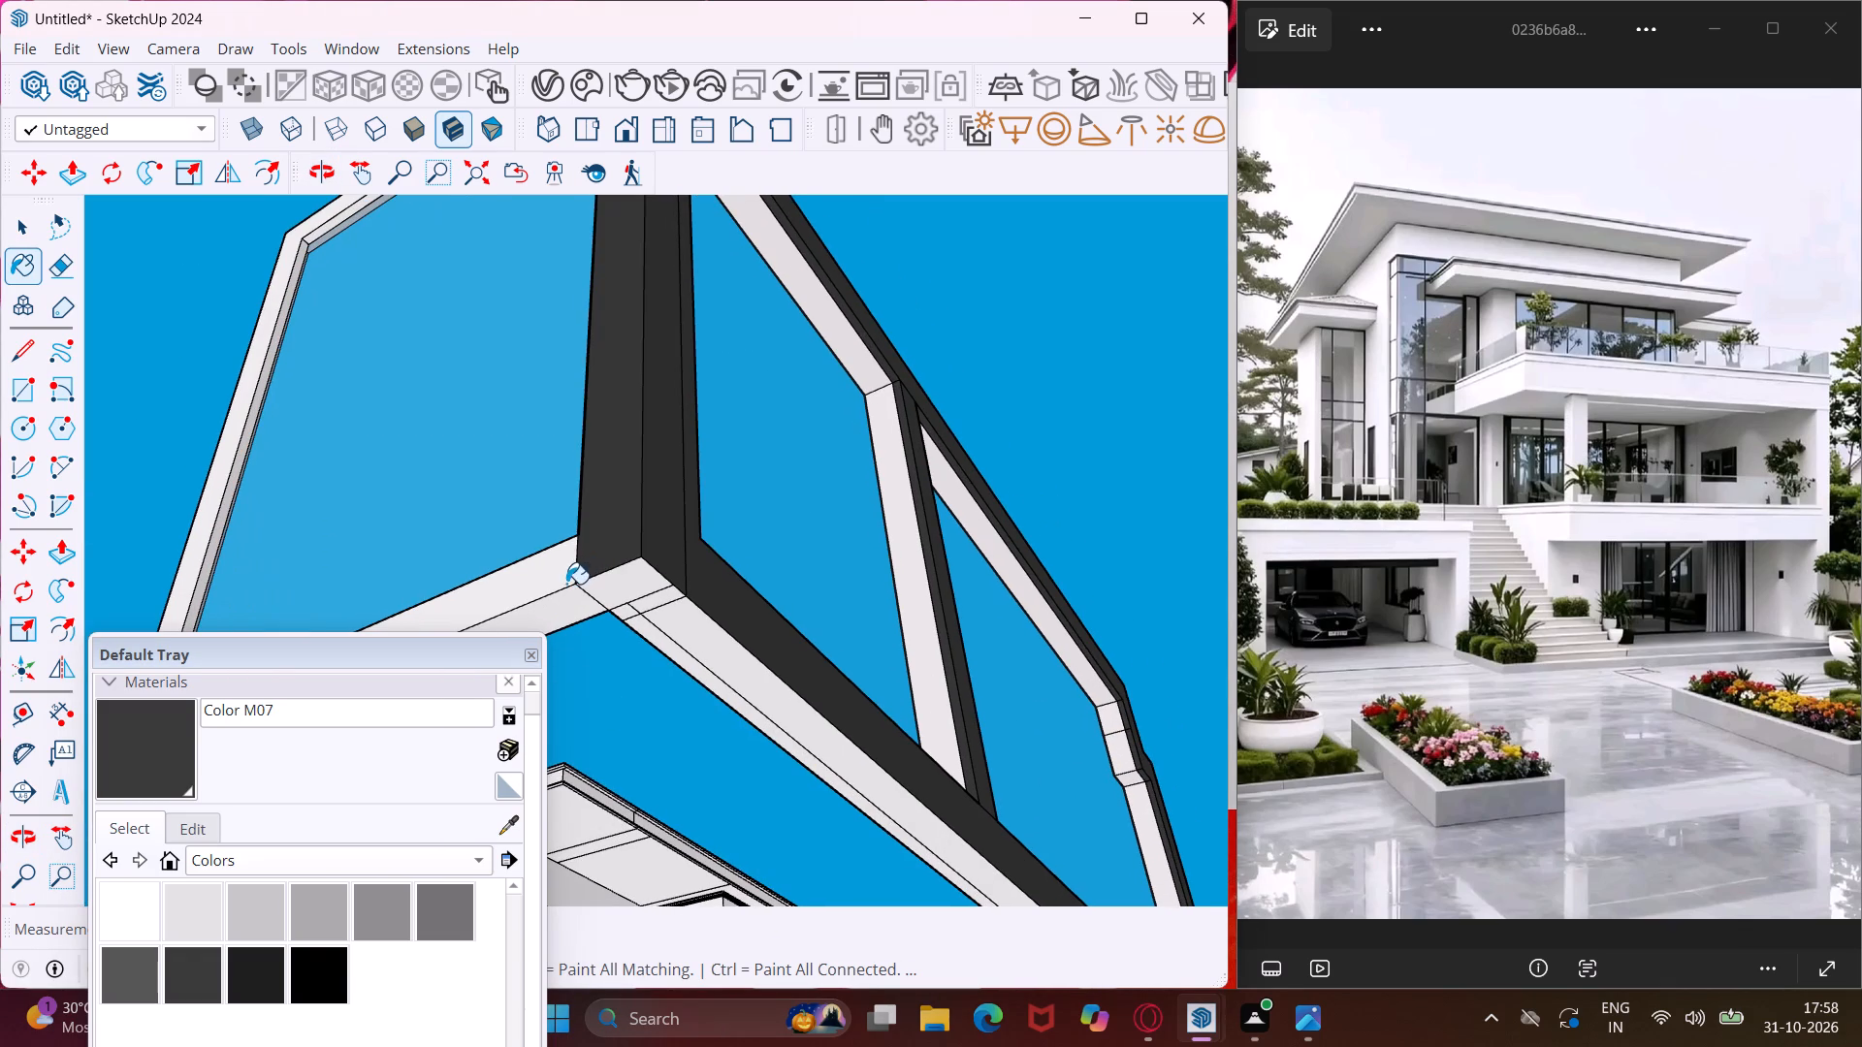
click(566, 584)
Paint the underside pieces at the corner and the underside strips of the long bottom rail with Color M07.
click(578, 595)
click(607, 579)
click(659, 600)
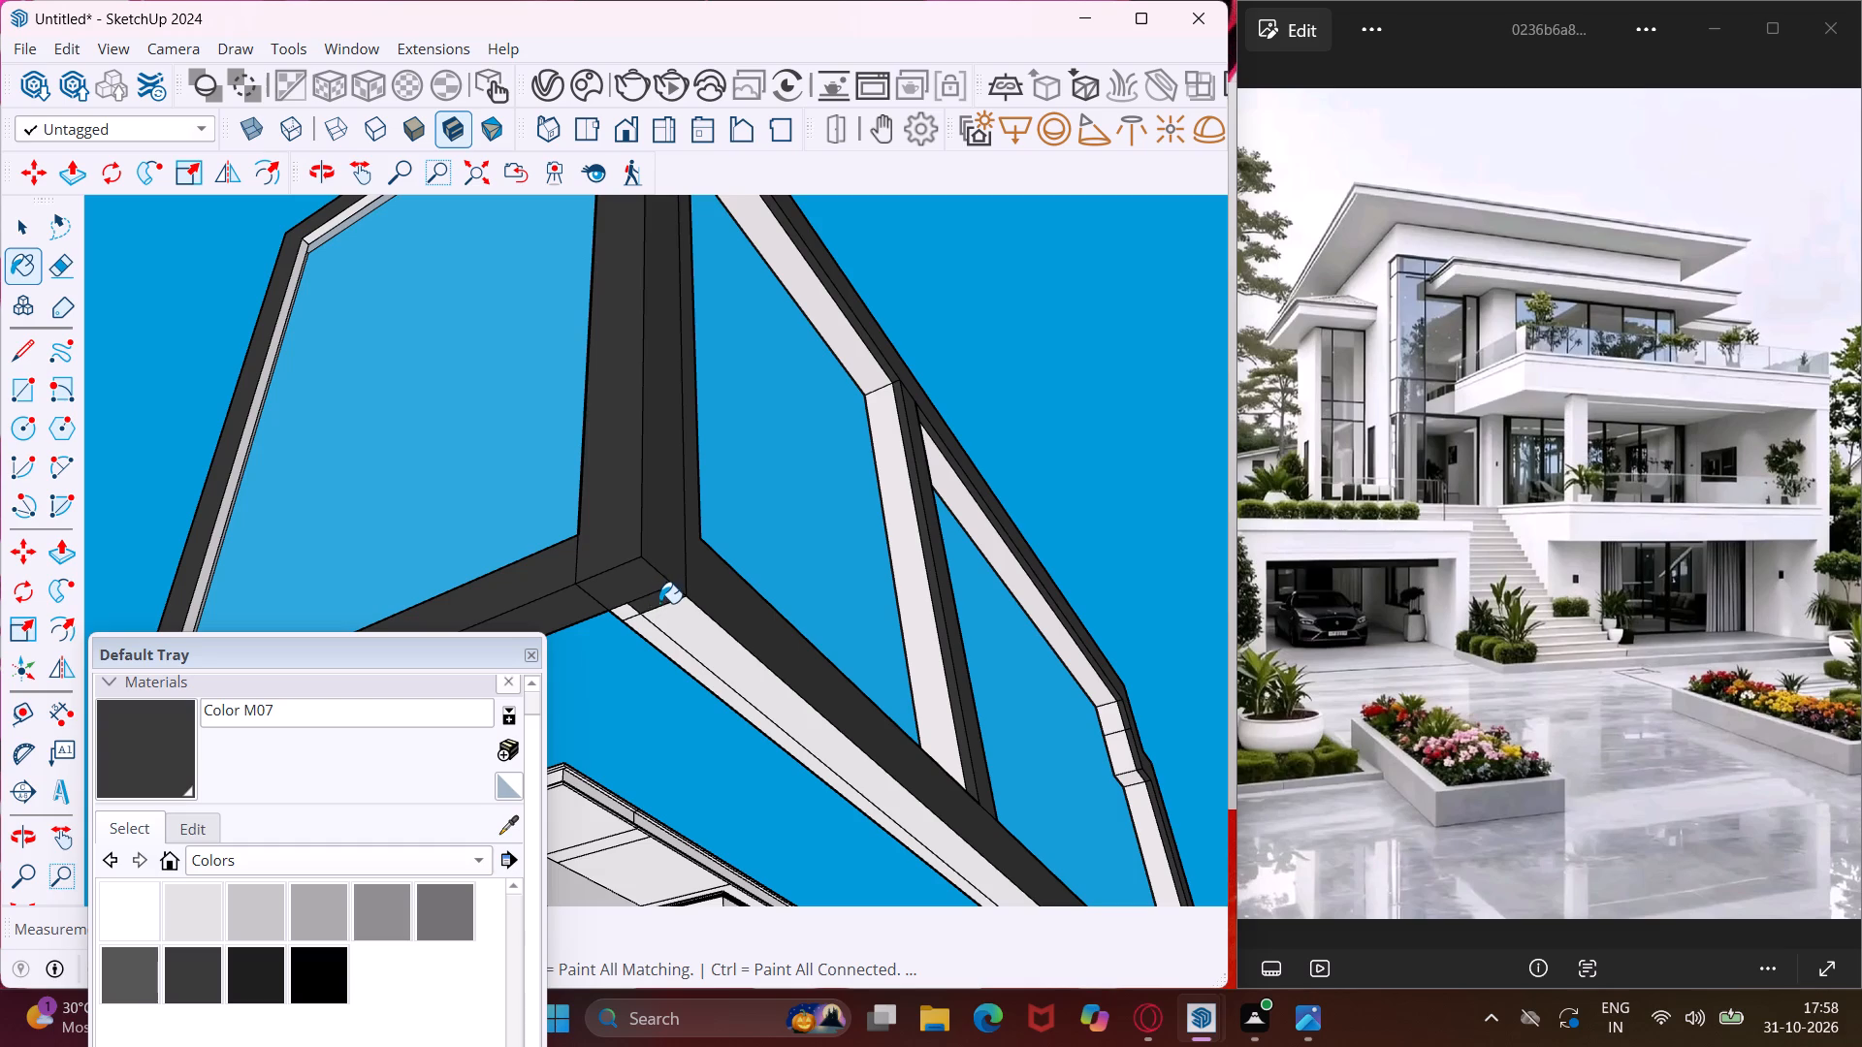
click(630, 616)
click(630, 629)
click(657, 620)
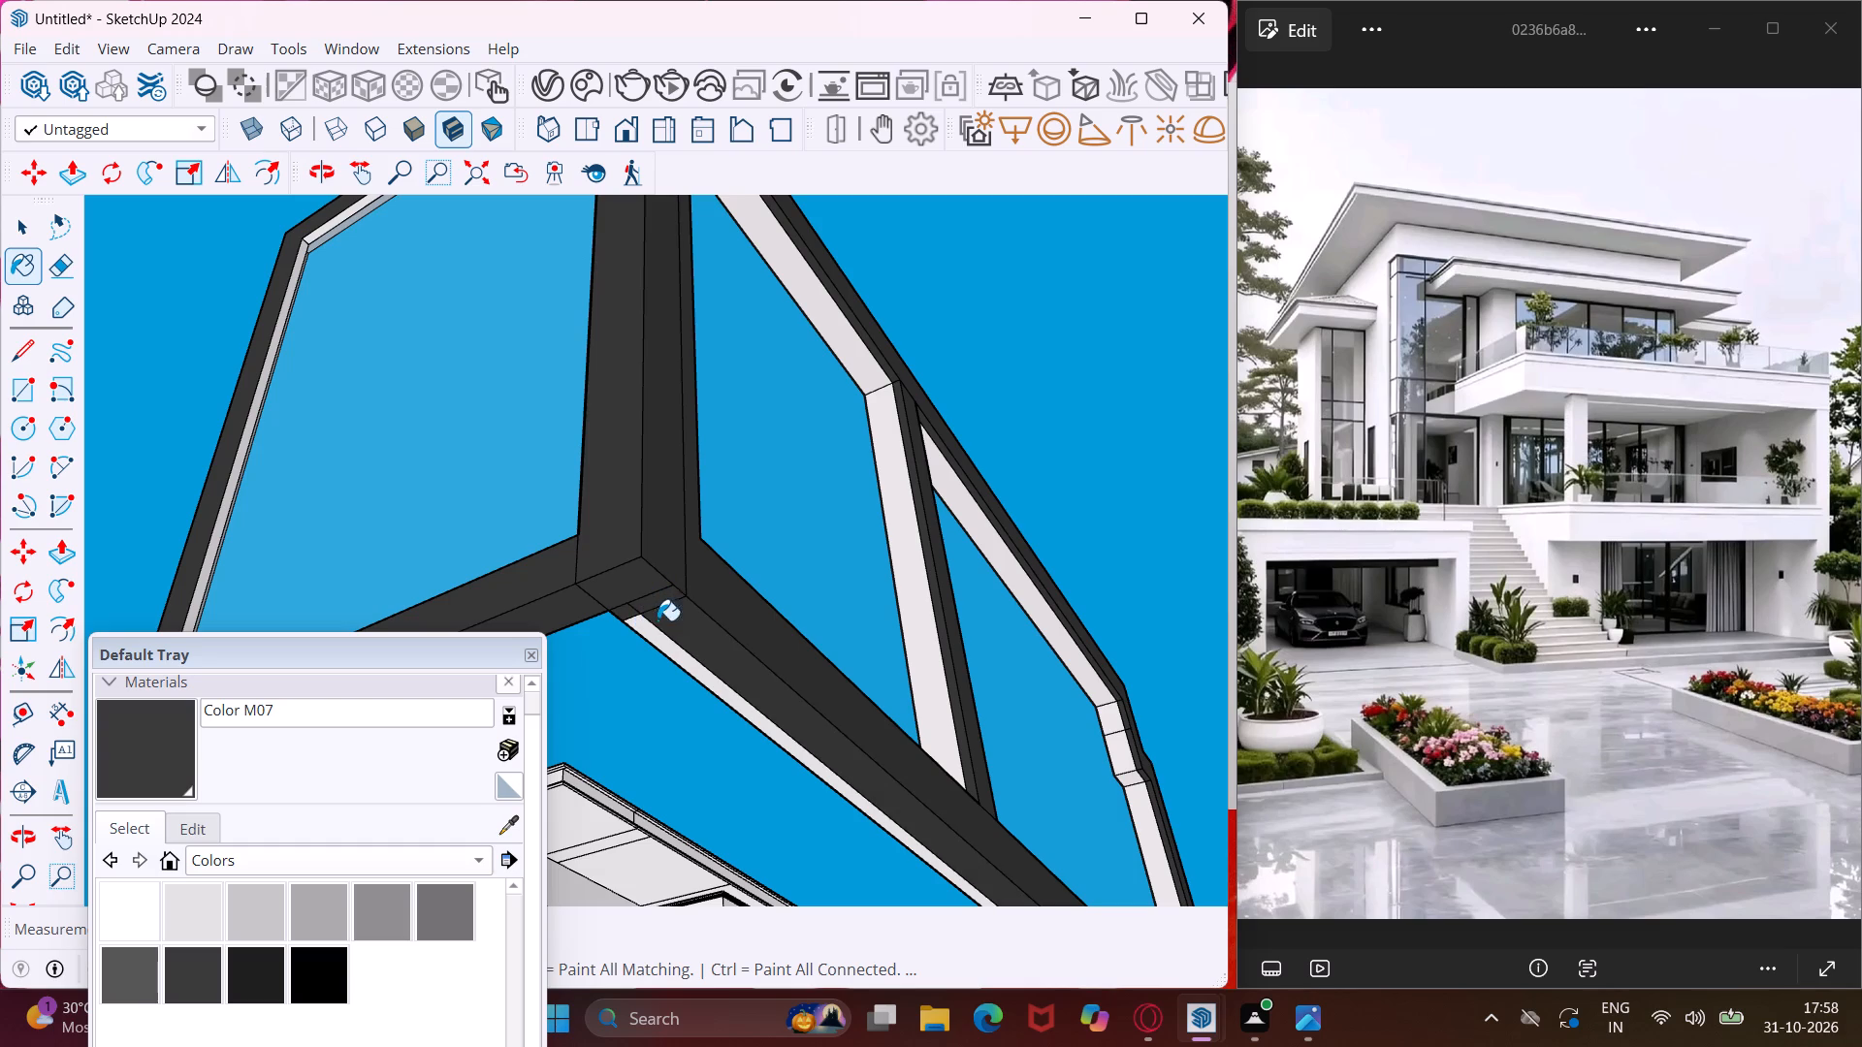
click(637, 630)
Paint the long frame's inner face, the adjoining post side, the bottom rail's upper ledge and the small lower corner square with Color M07.
middle_drag(651, 635, 700, 660)
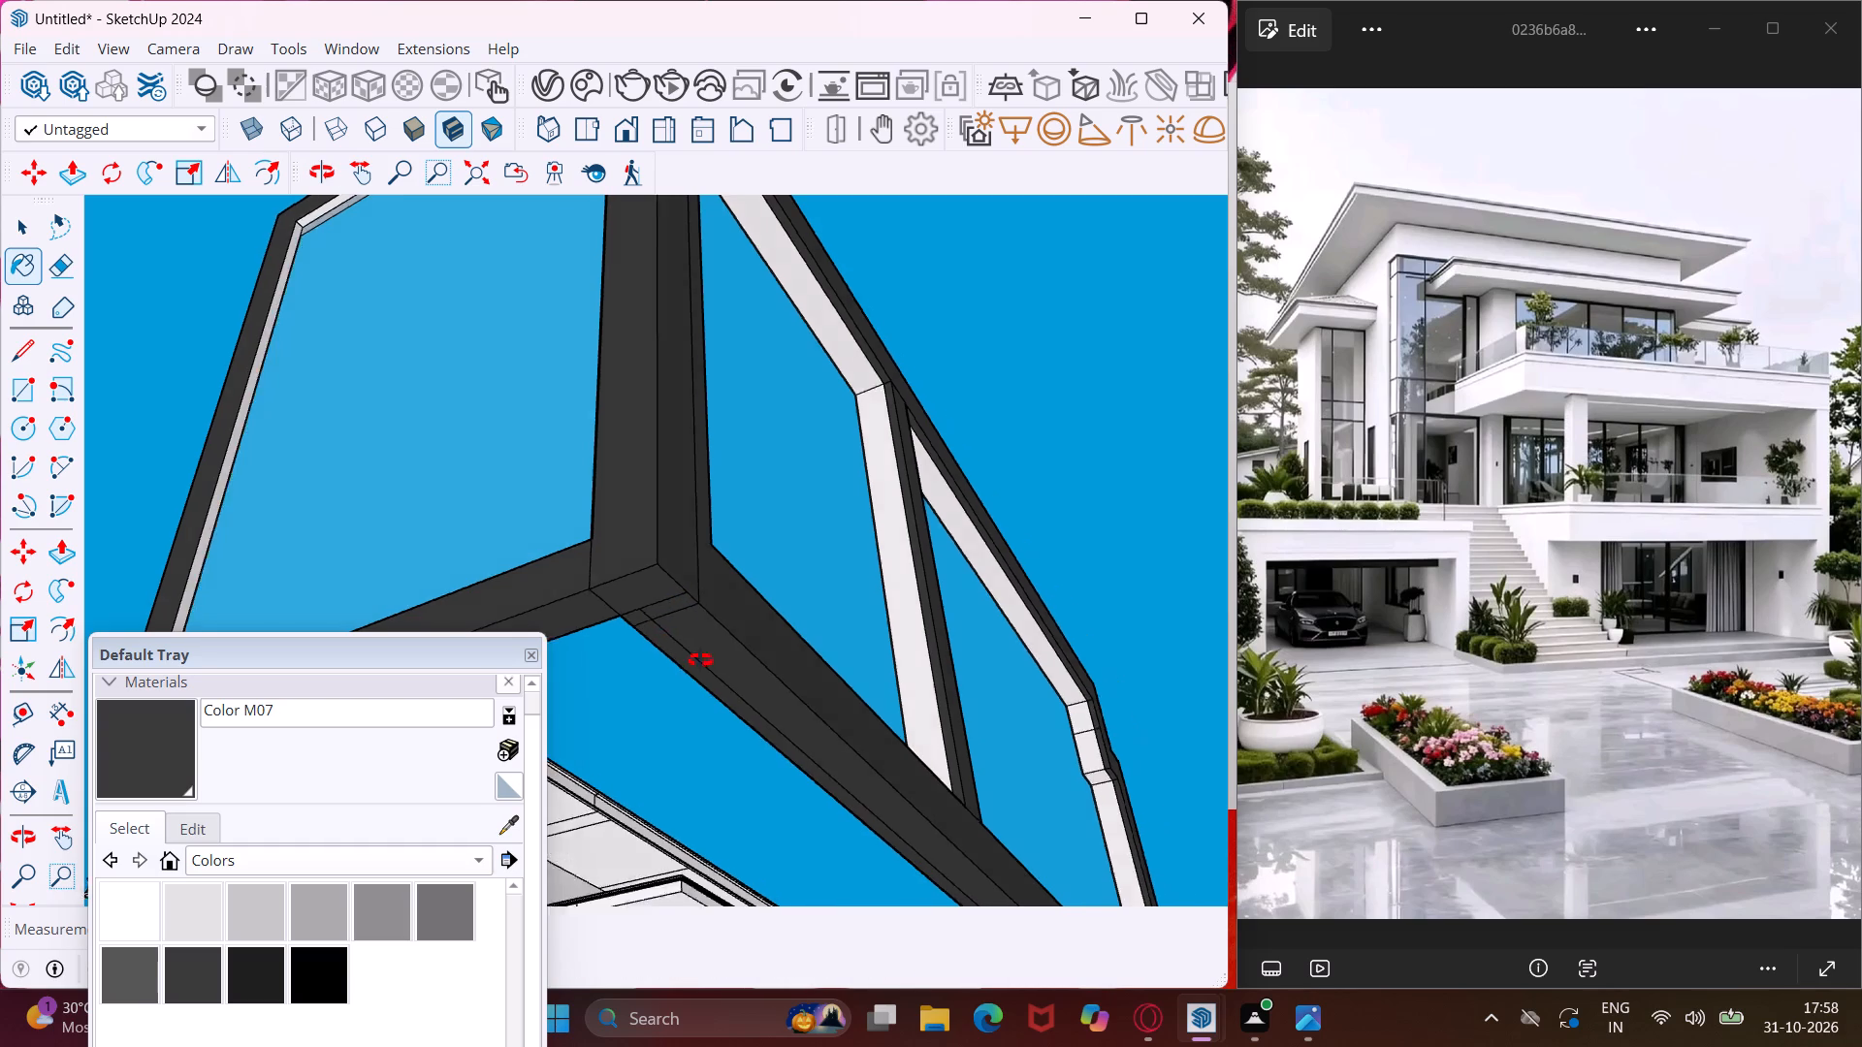
middle_drag(700, 660, 1724, 986)
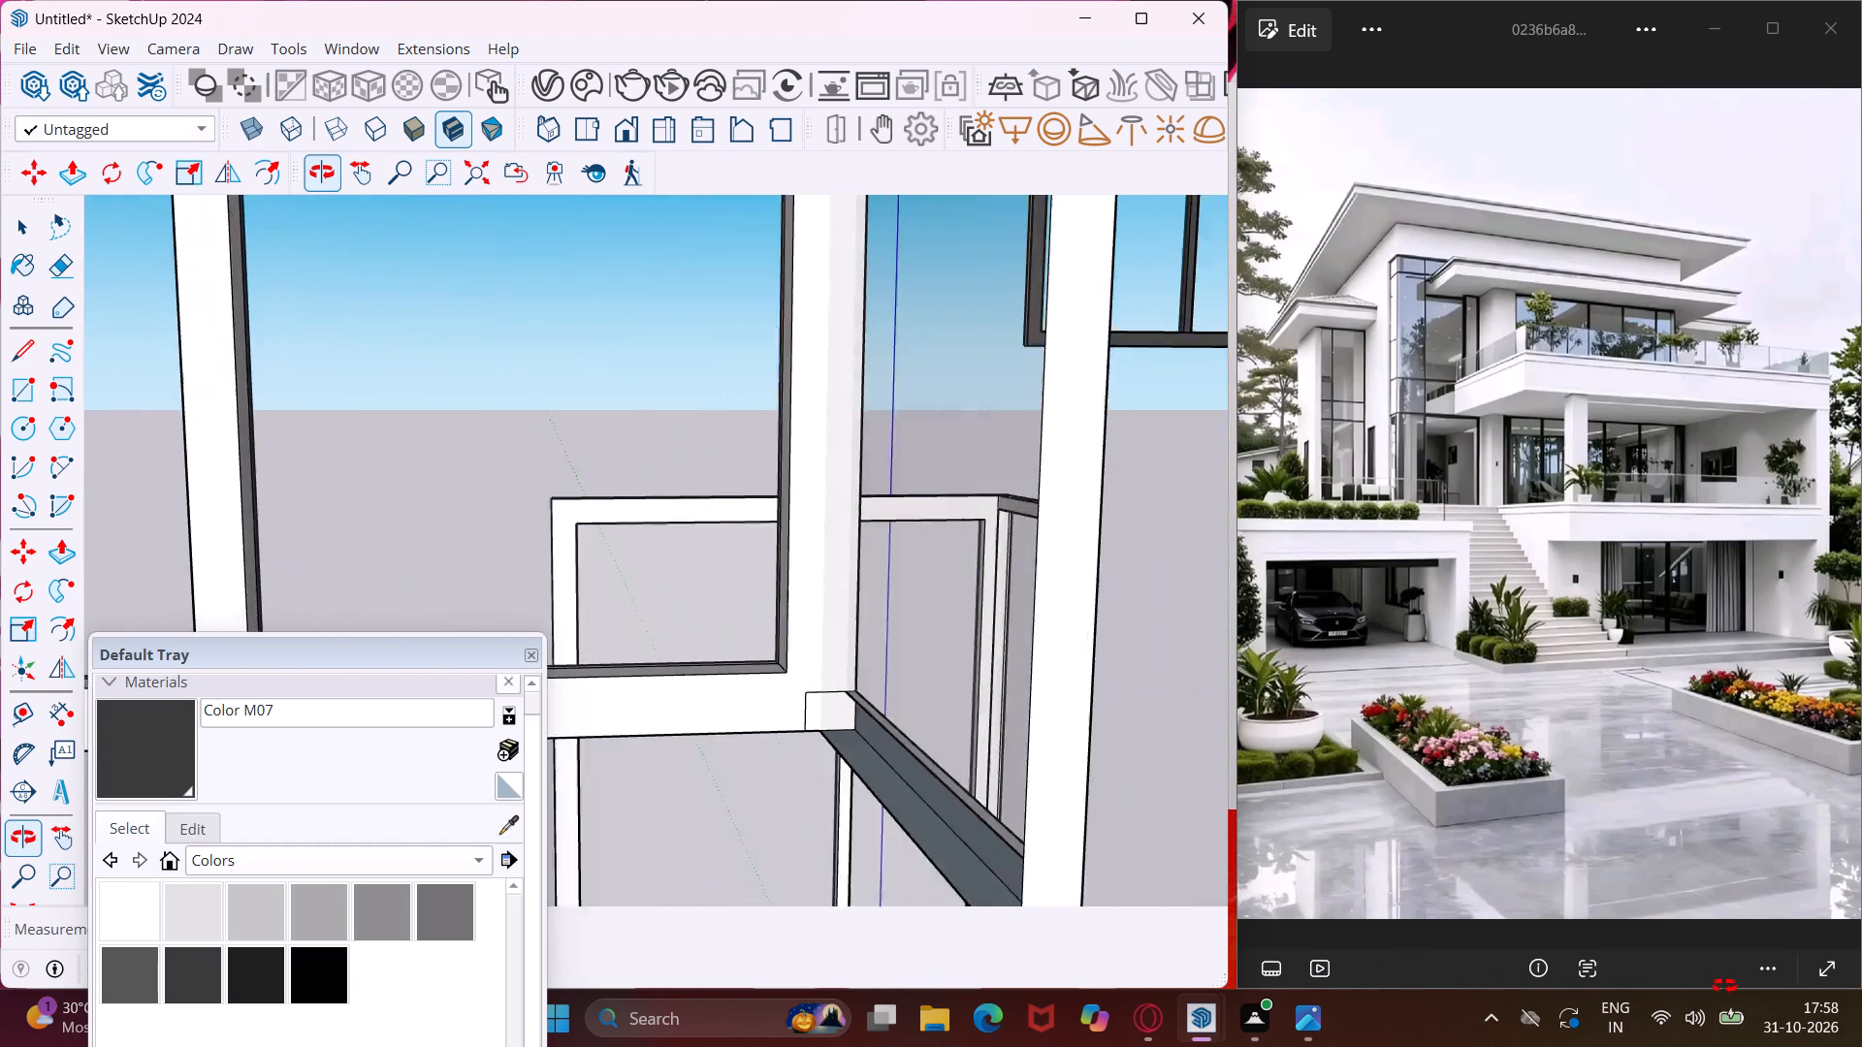
middle_drag(1724, 986, 1803, 969)
scroll(734, 678, up, 4)
click(740, 693)
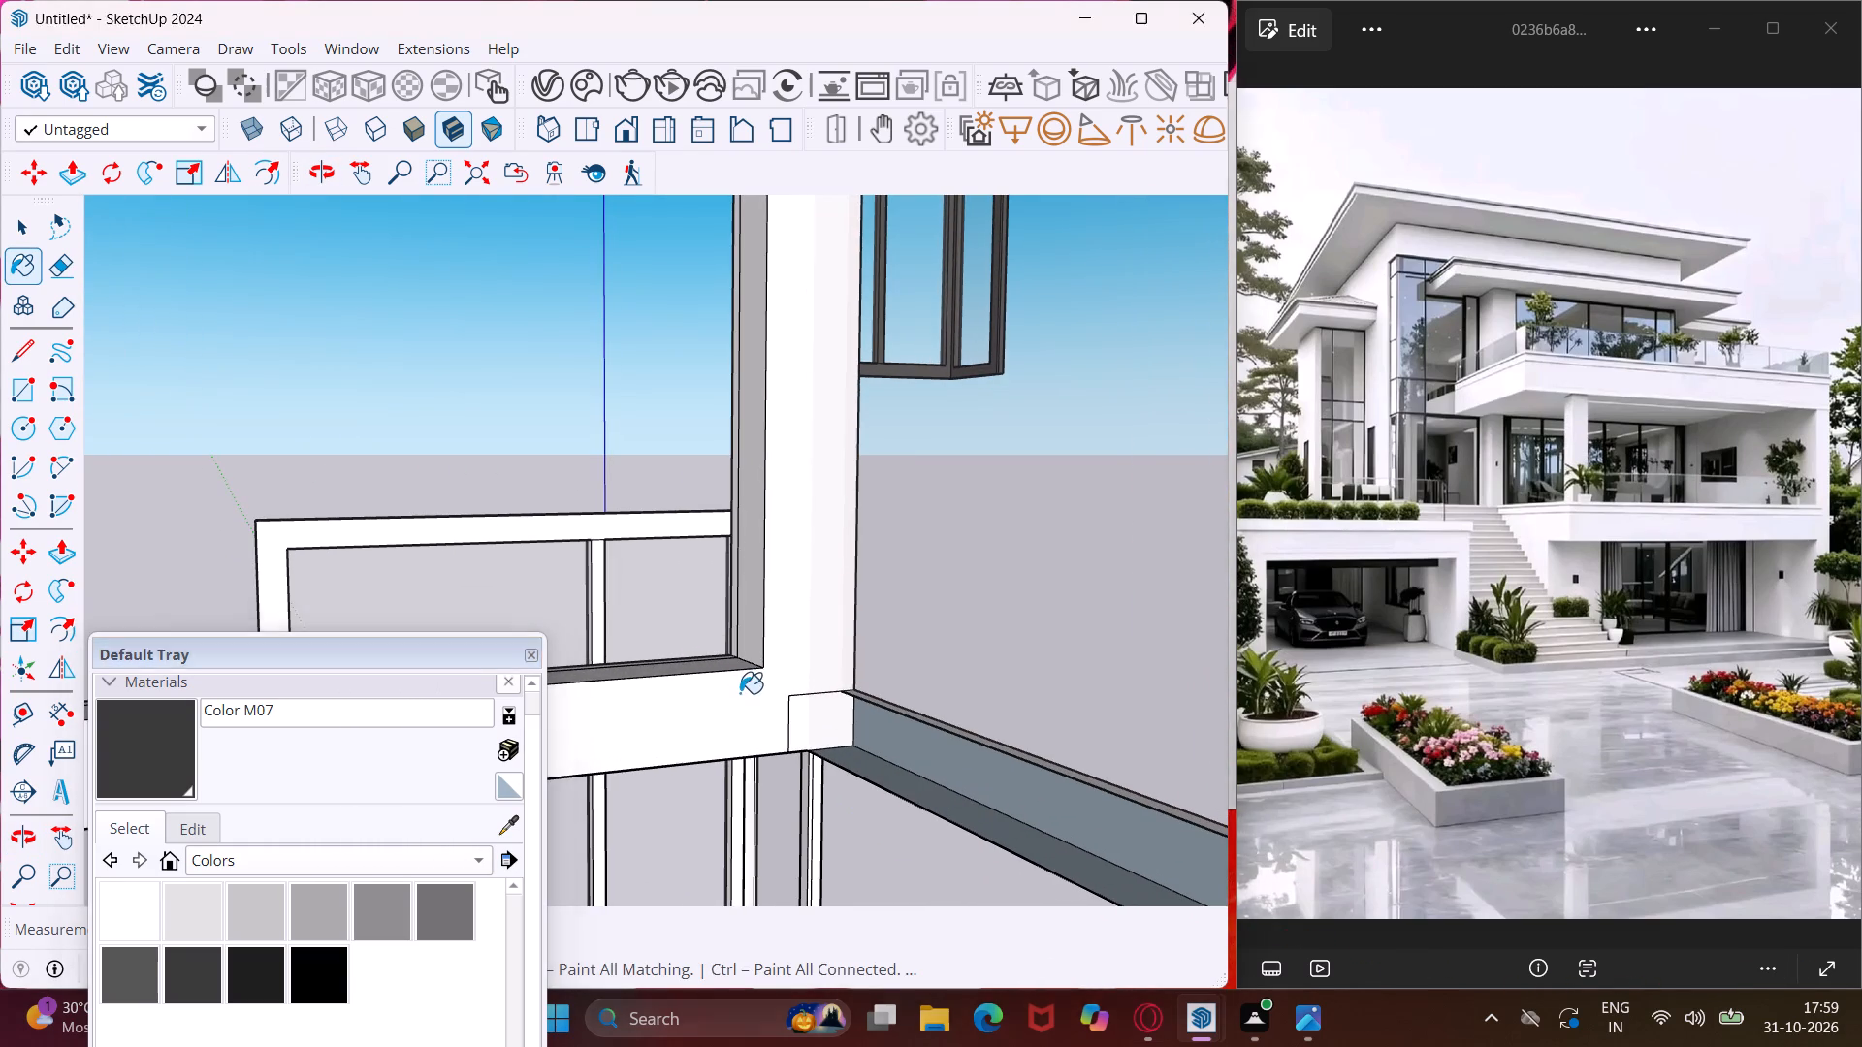
middle_drag(766, 649, 955, 698)
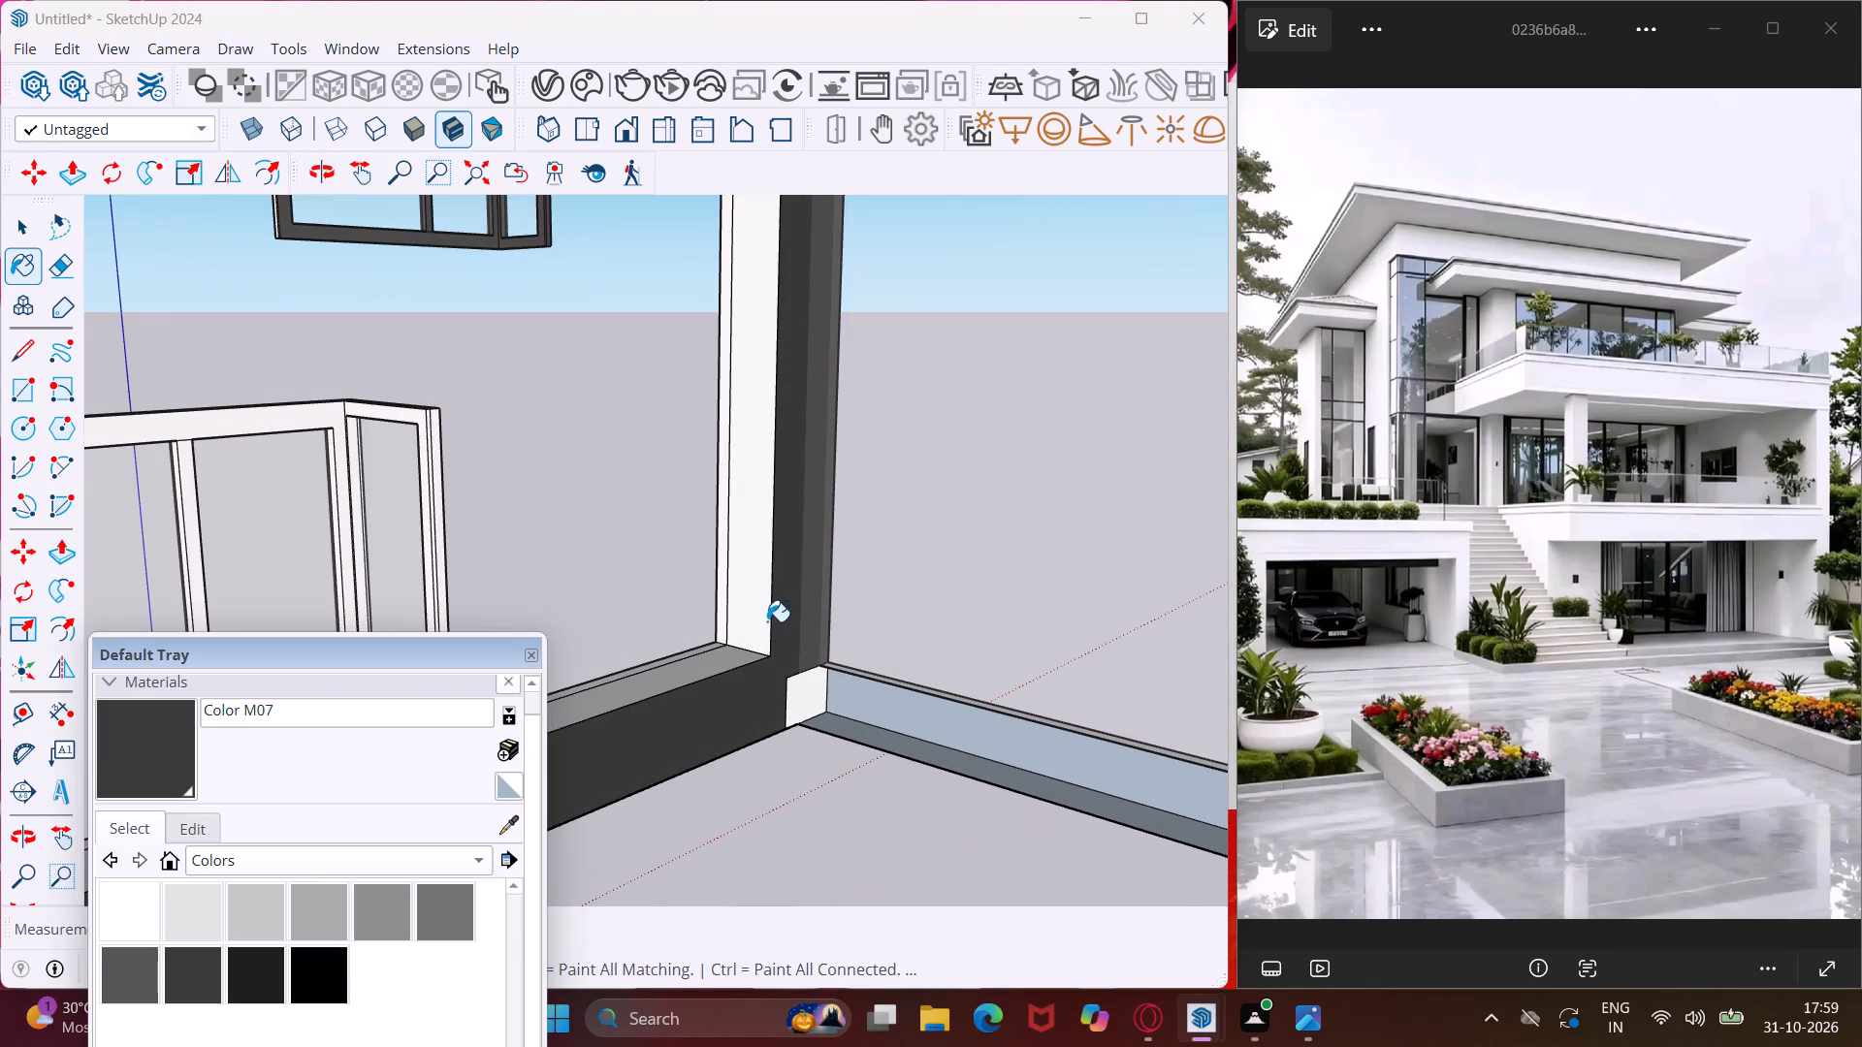
click(765, 617)
click(744, 668)
click(744, 659)
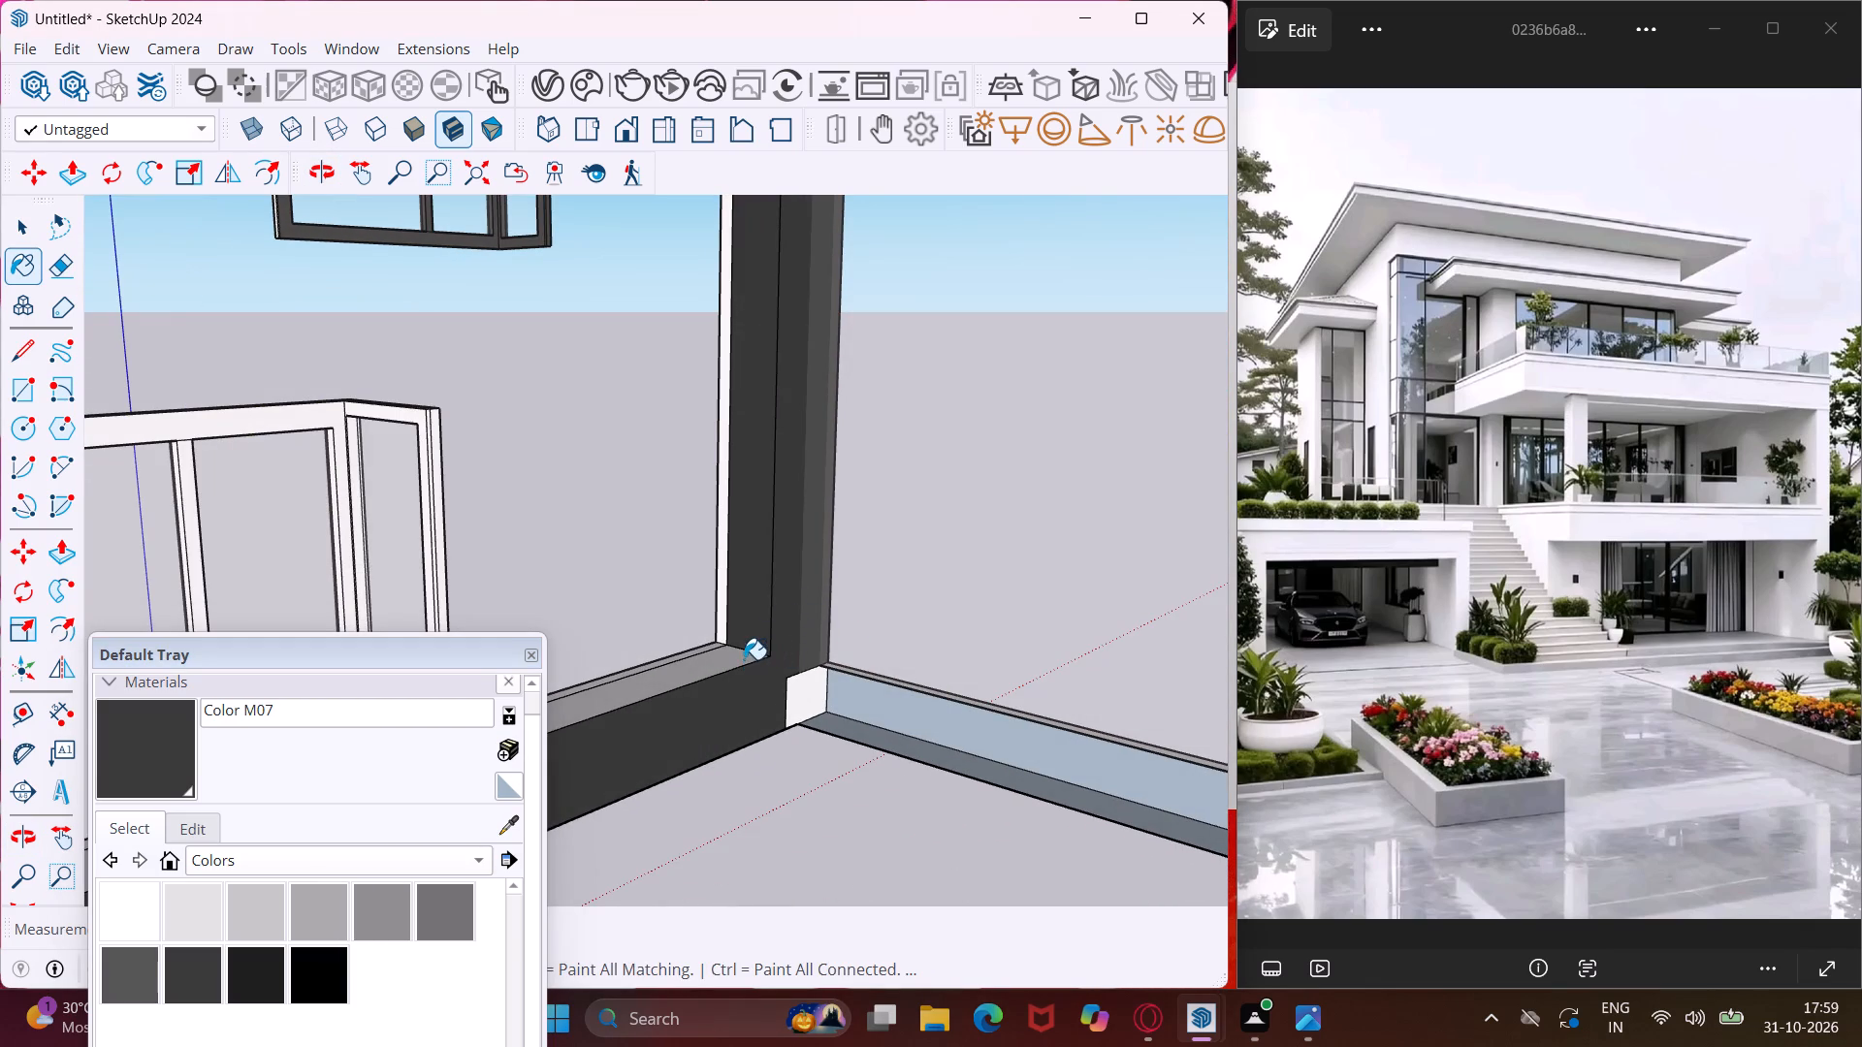
click(796, 702)
click(829, 704)
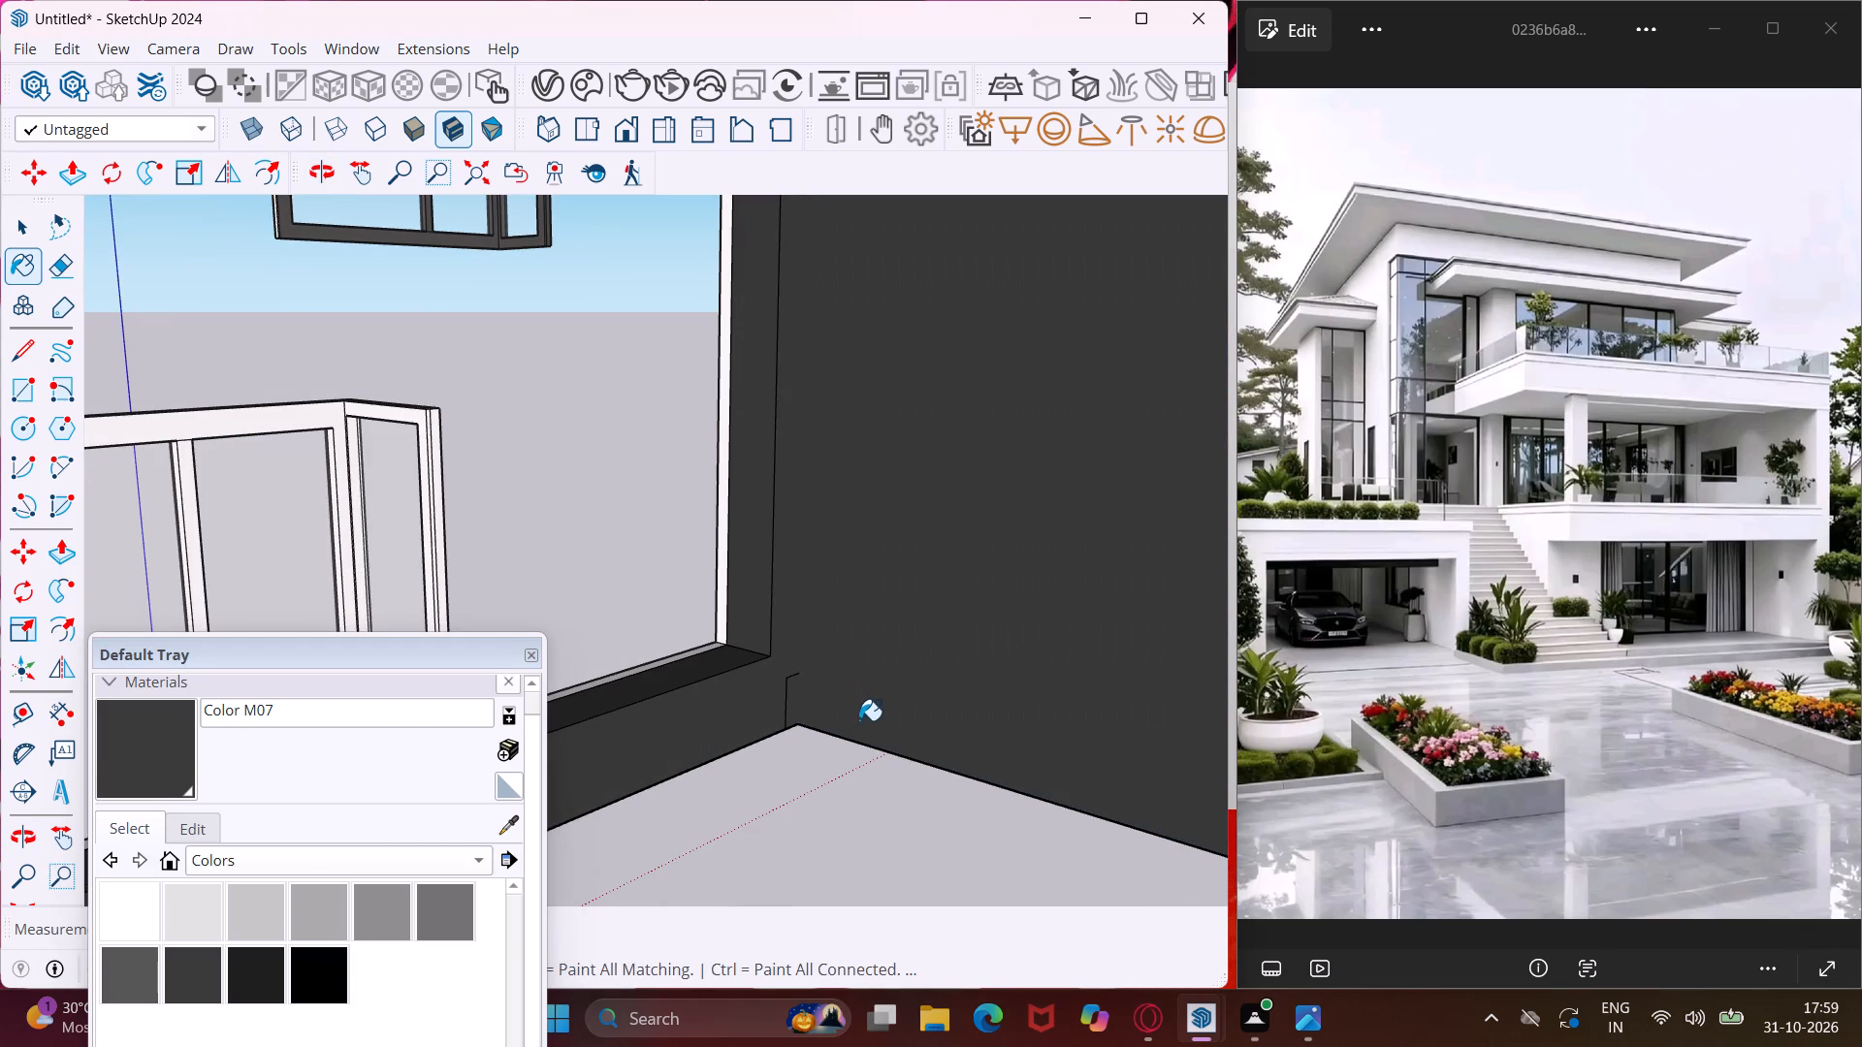
key(ctrl+z)
Paint the short return's end edge and the small white square at the upper inner corner with Color M07.
scroll(762, 695, down, 10)
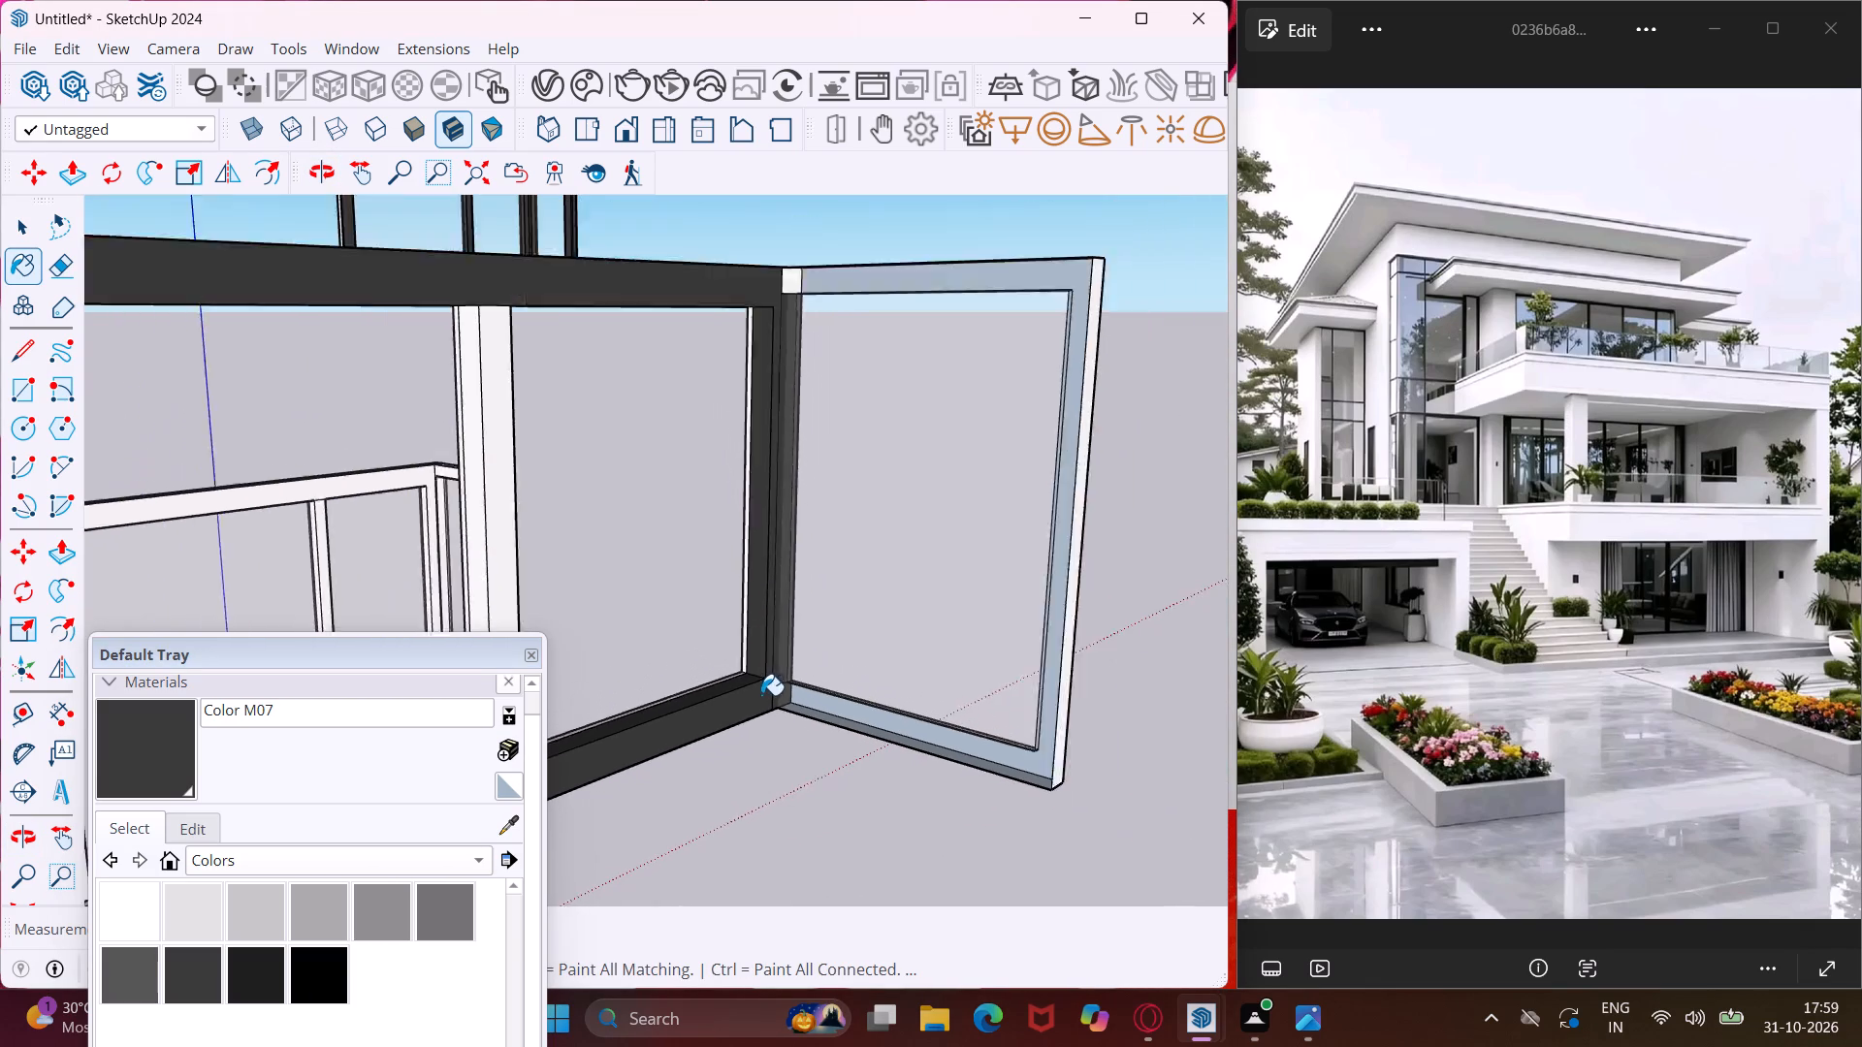
scroll(761, 695, down, 2)
scroll(995, 411, up, 8)
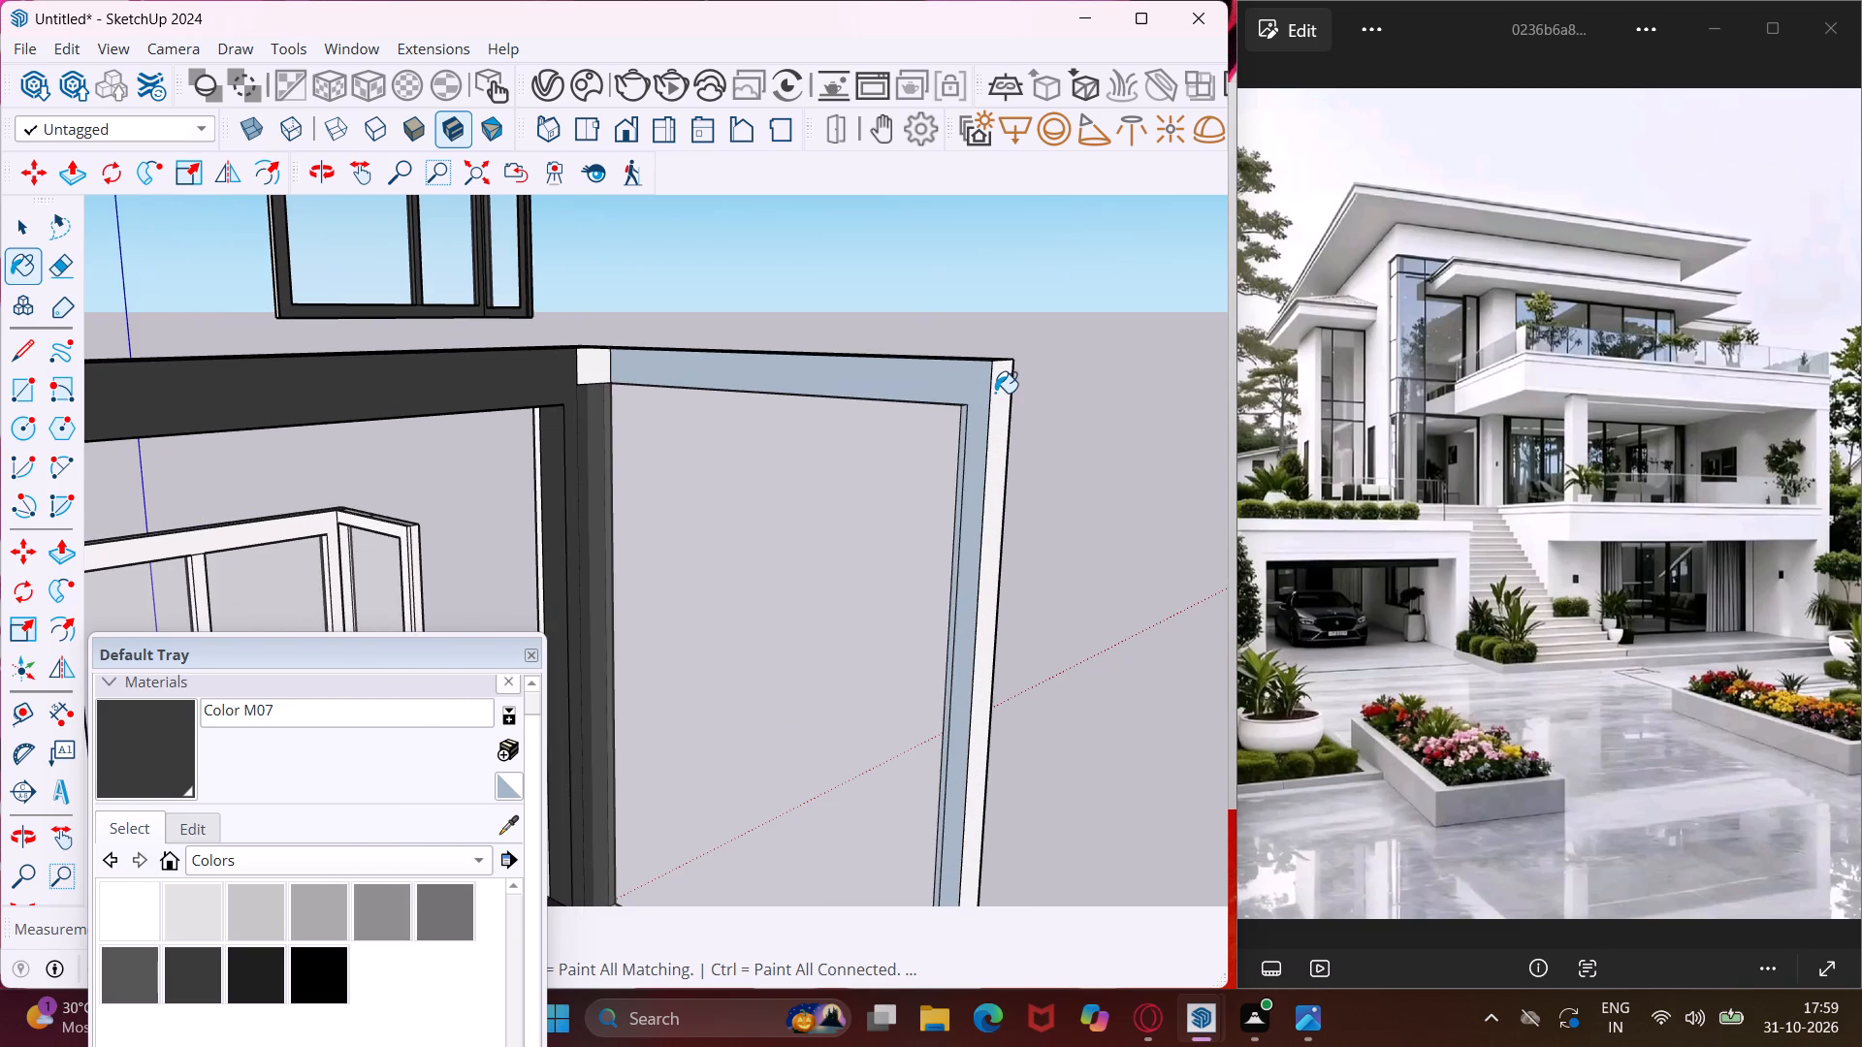
click(995, 393)
click(578, 376)
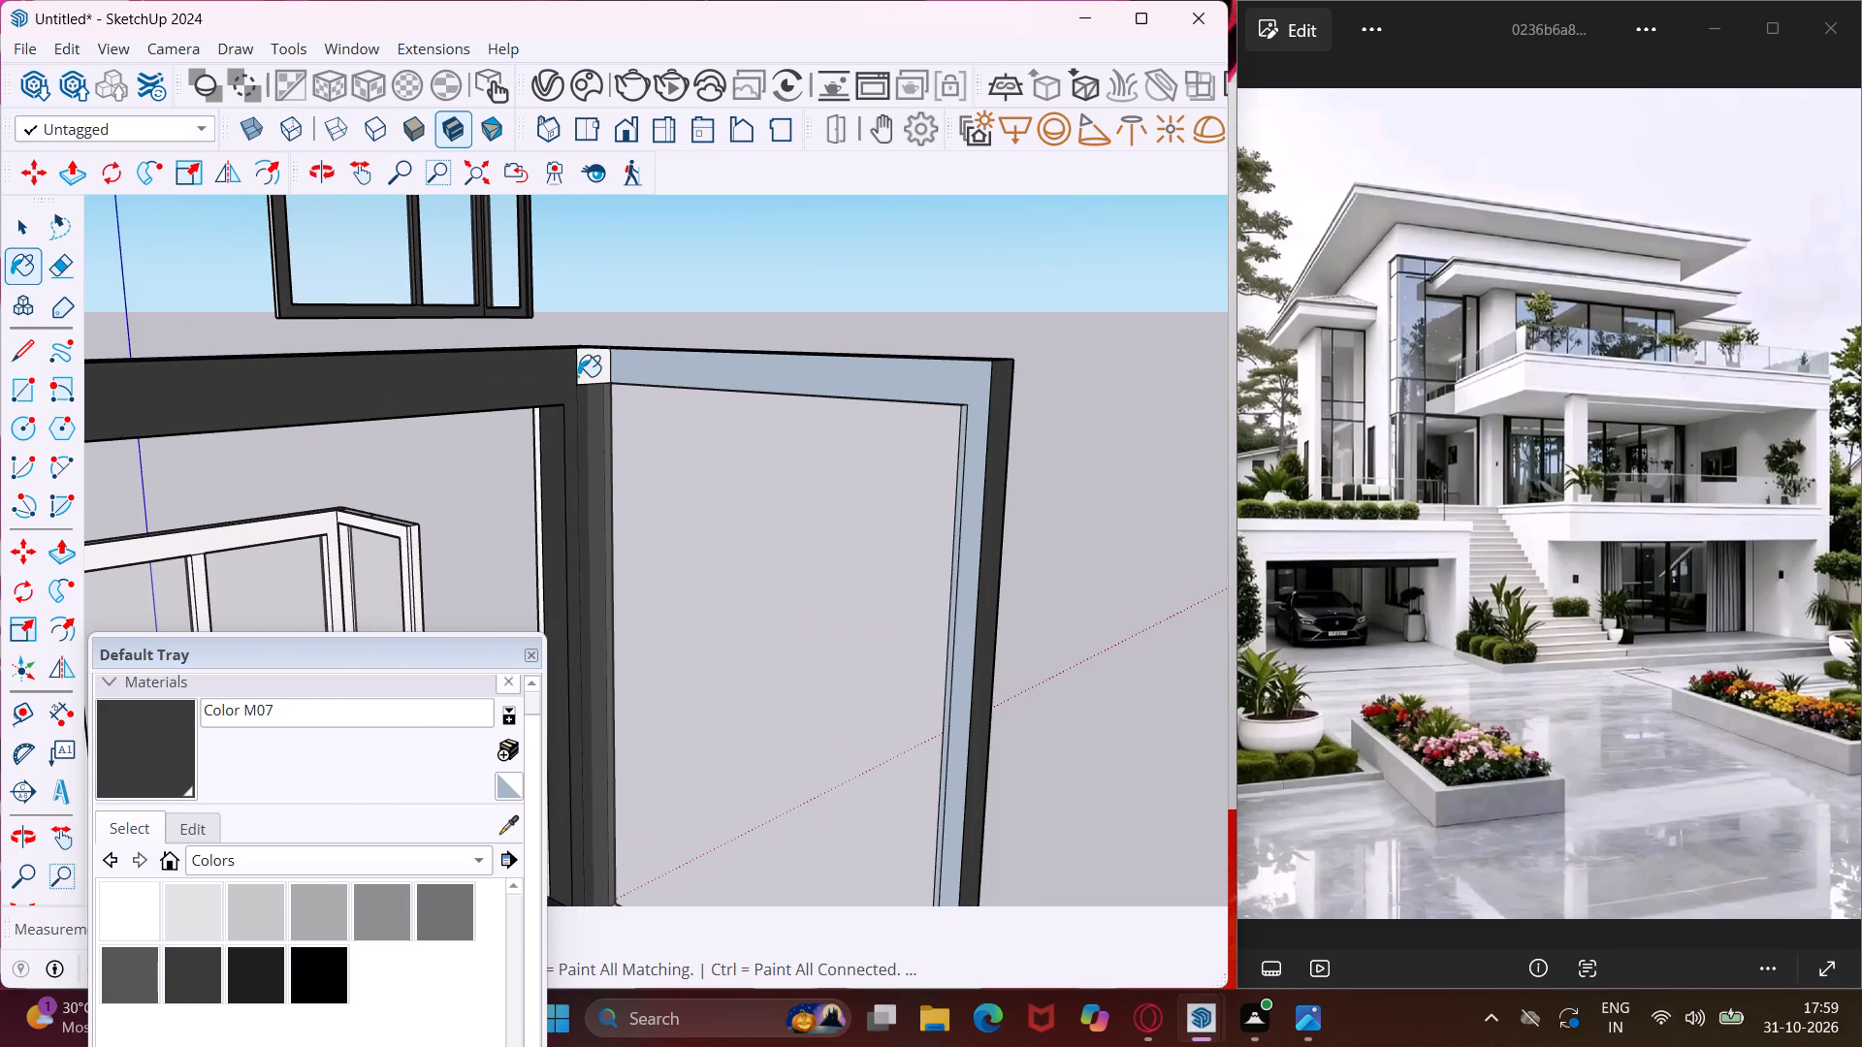
scroll(581, 370, up, 3)
click(581, 369)
Paint the narrow white strip on the corner post's inner side beneath the long top rail with Color M07.
middle_drag(581, 369, 1174, 474)
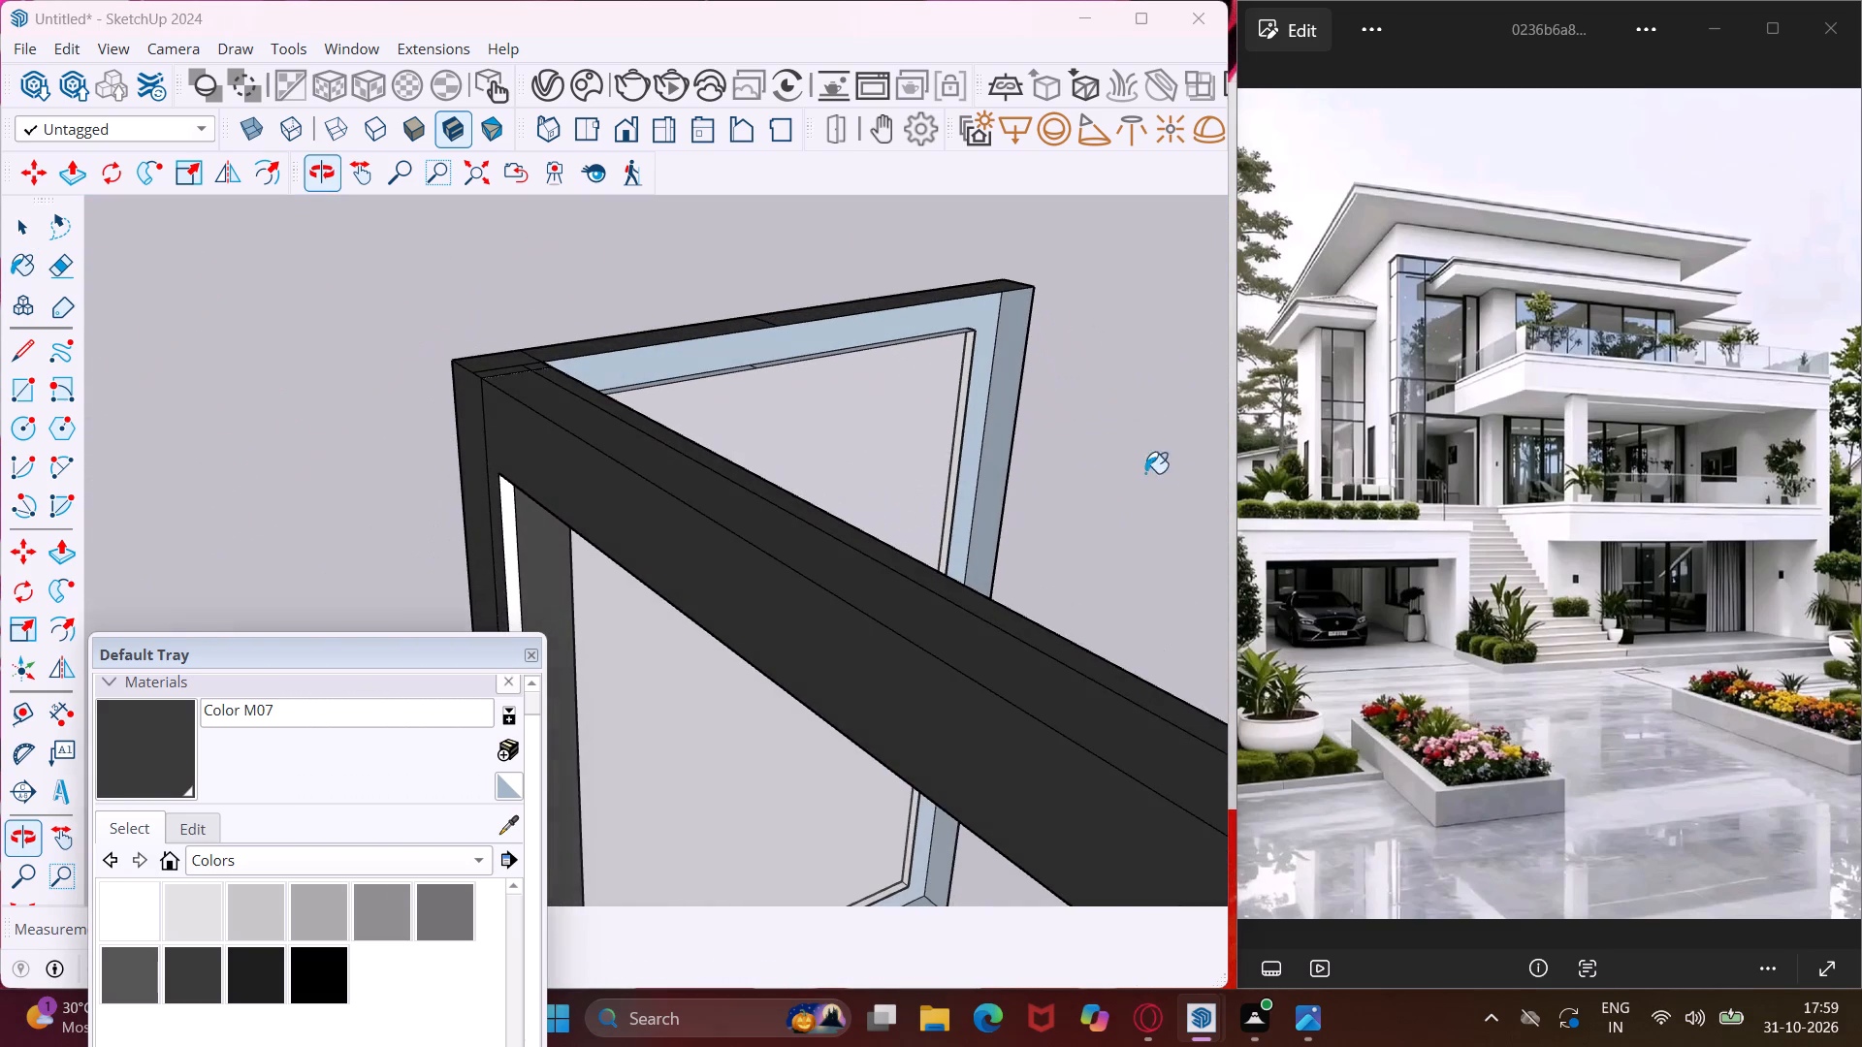
scroll(689, 510, down, 5)
scroll(557, 528, up, 8)
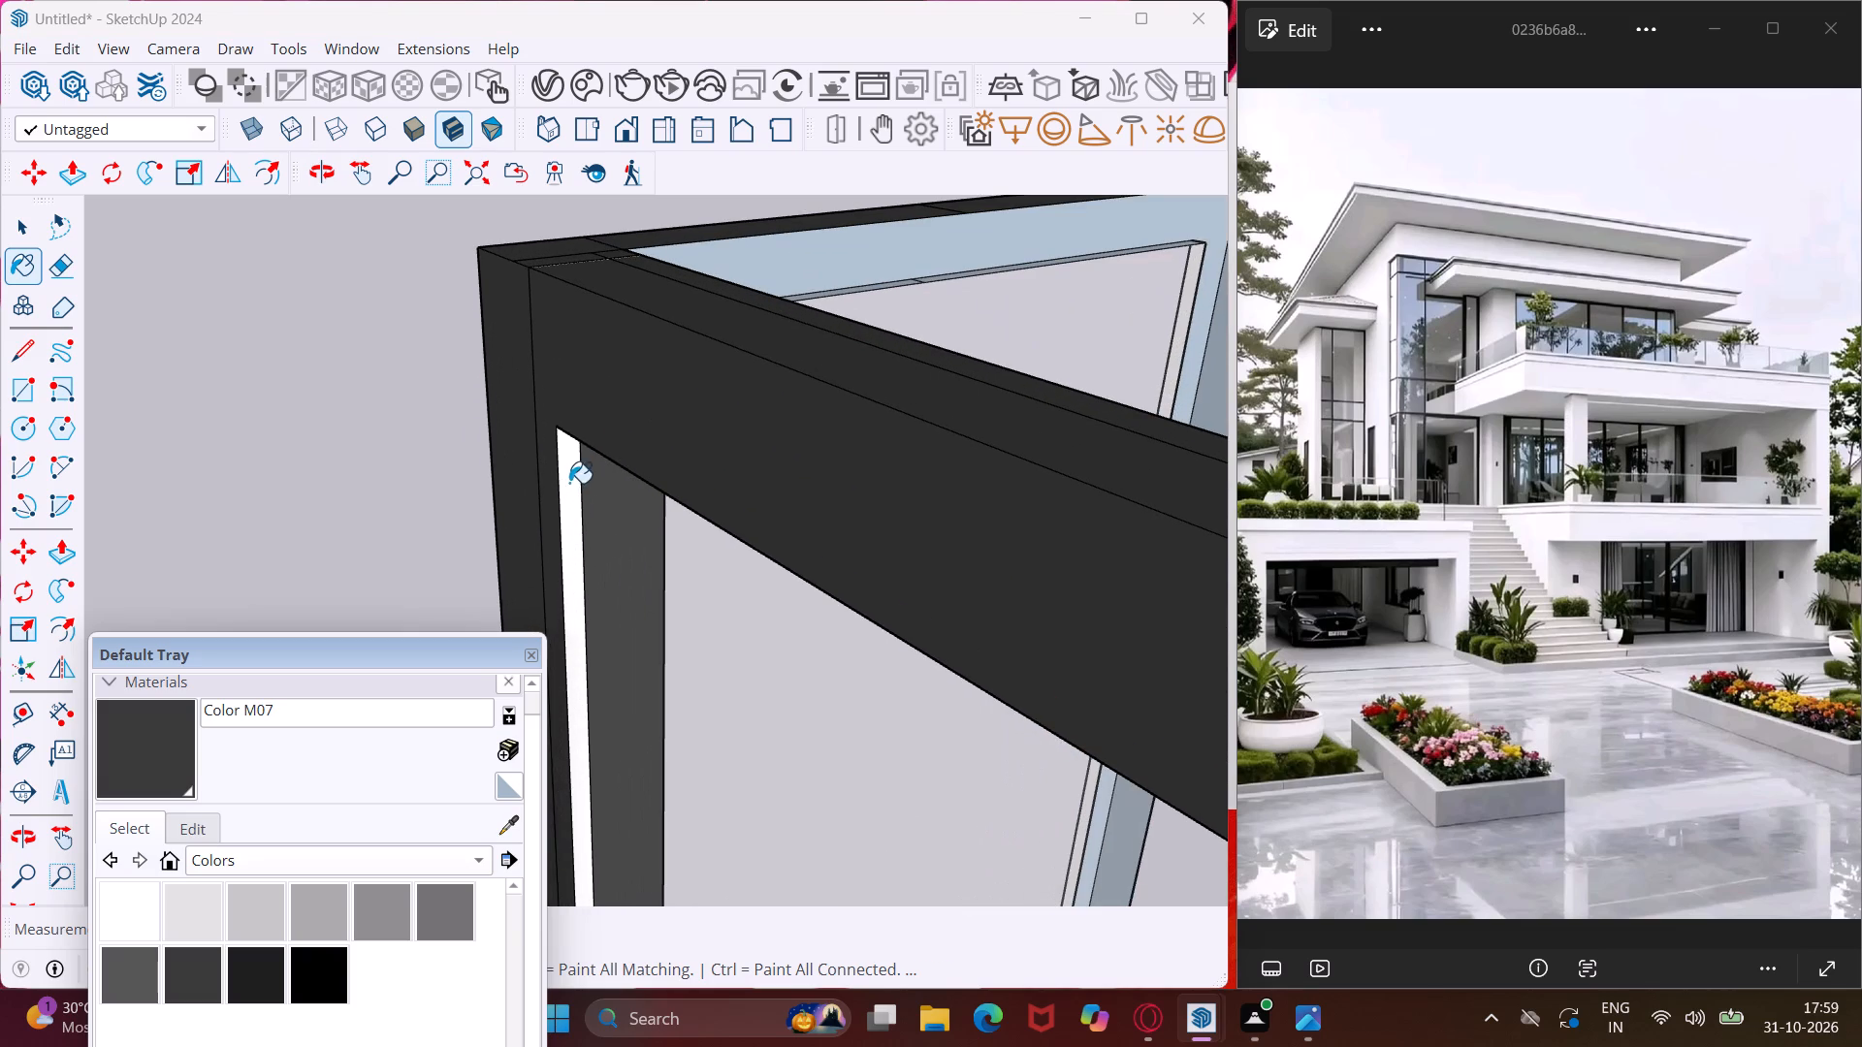
click(569, 483)
Paint the white inner side of the short return's end post with Color M07.
scroll(545, 436, down, 5)
middle_drag(545, 436, 991, 271)
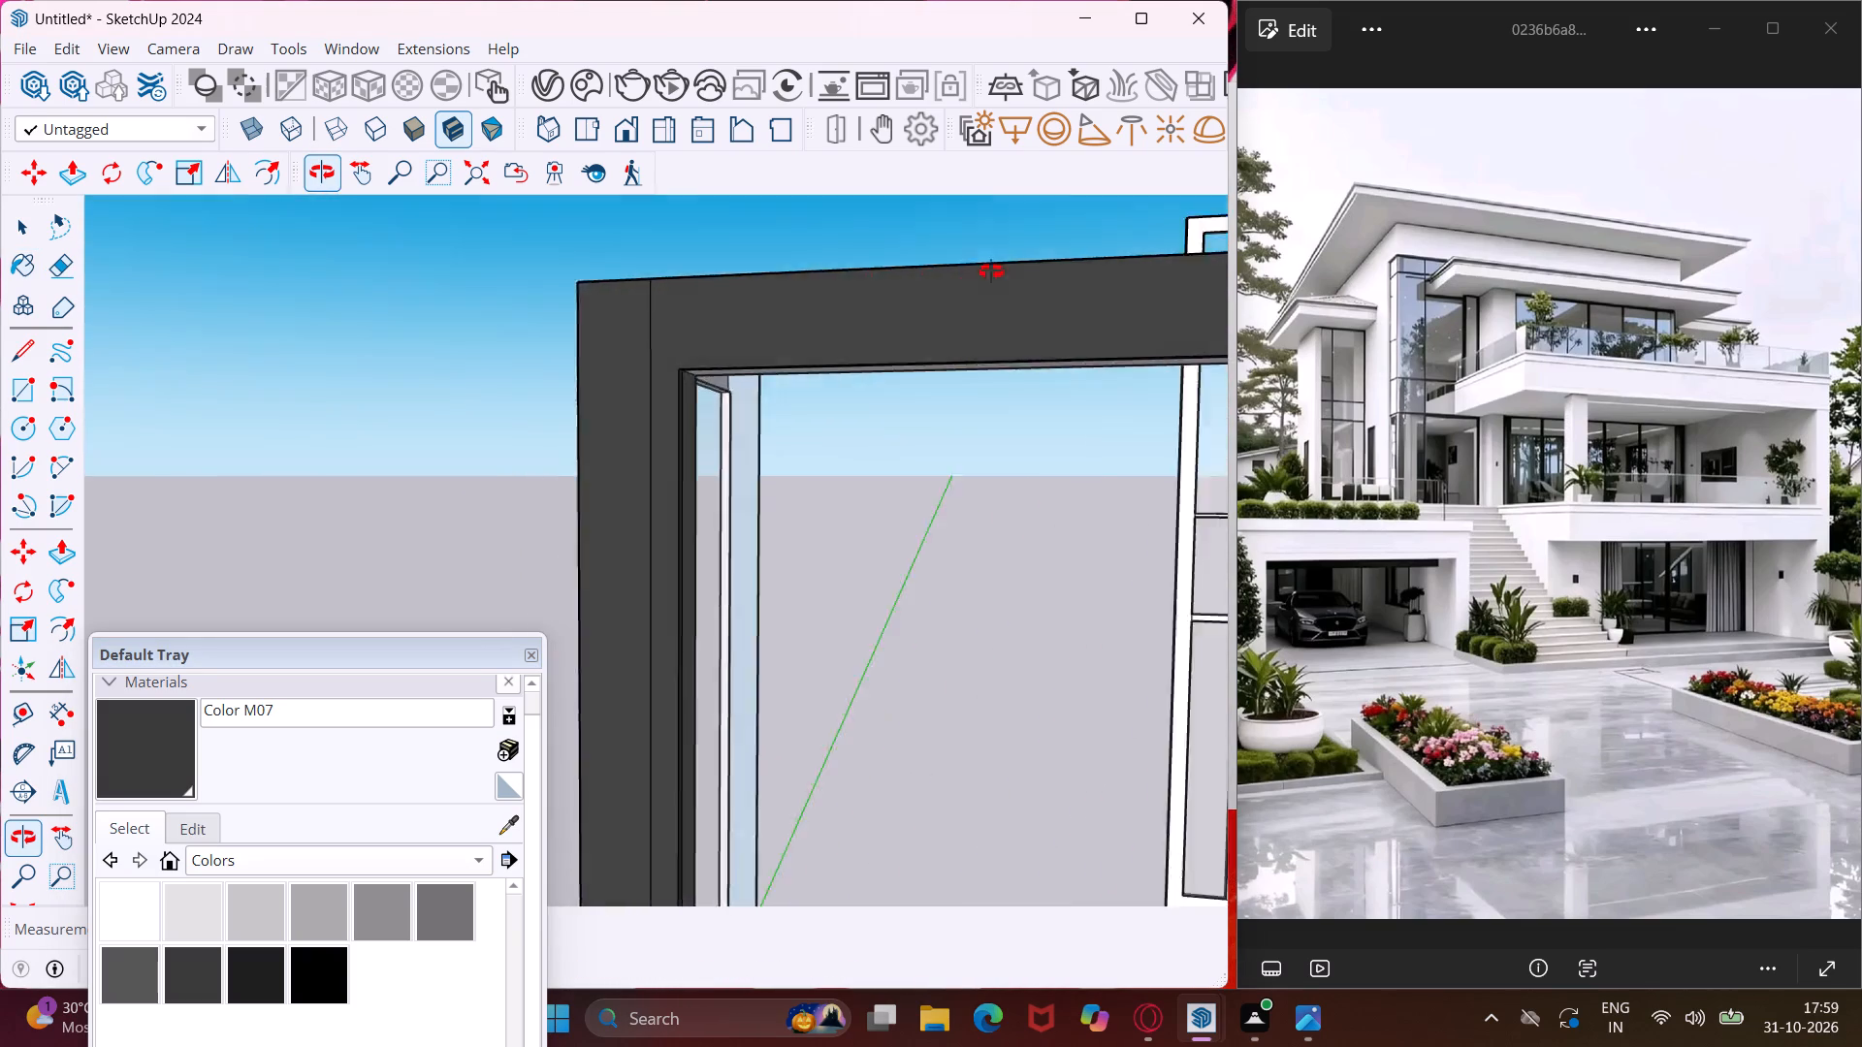
middle_drag(991, 271, 1251, 326)
scroll(1251, 325, down, 1)
scroll(398, 460, up, 5)
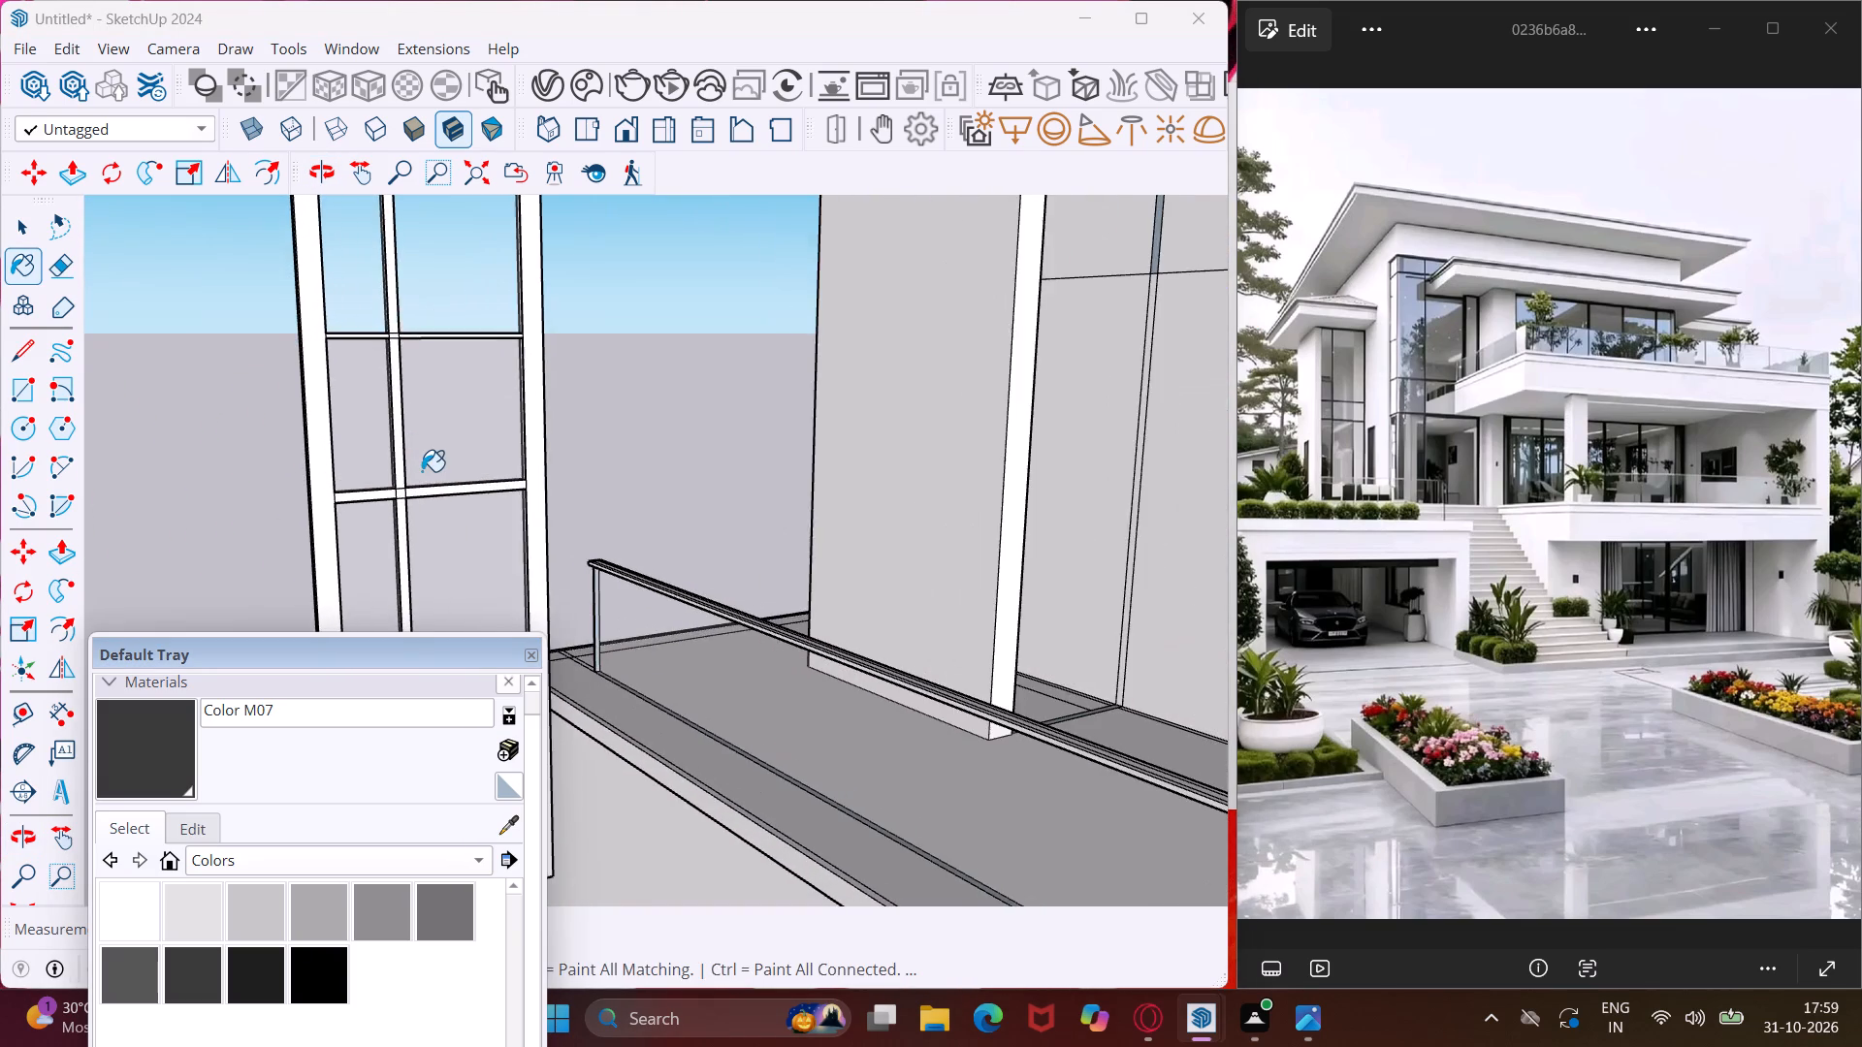
scroll(422, 471, down, 4)
scroll(594, 503, down, 3)
scroll(612, 489, up, 6)
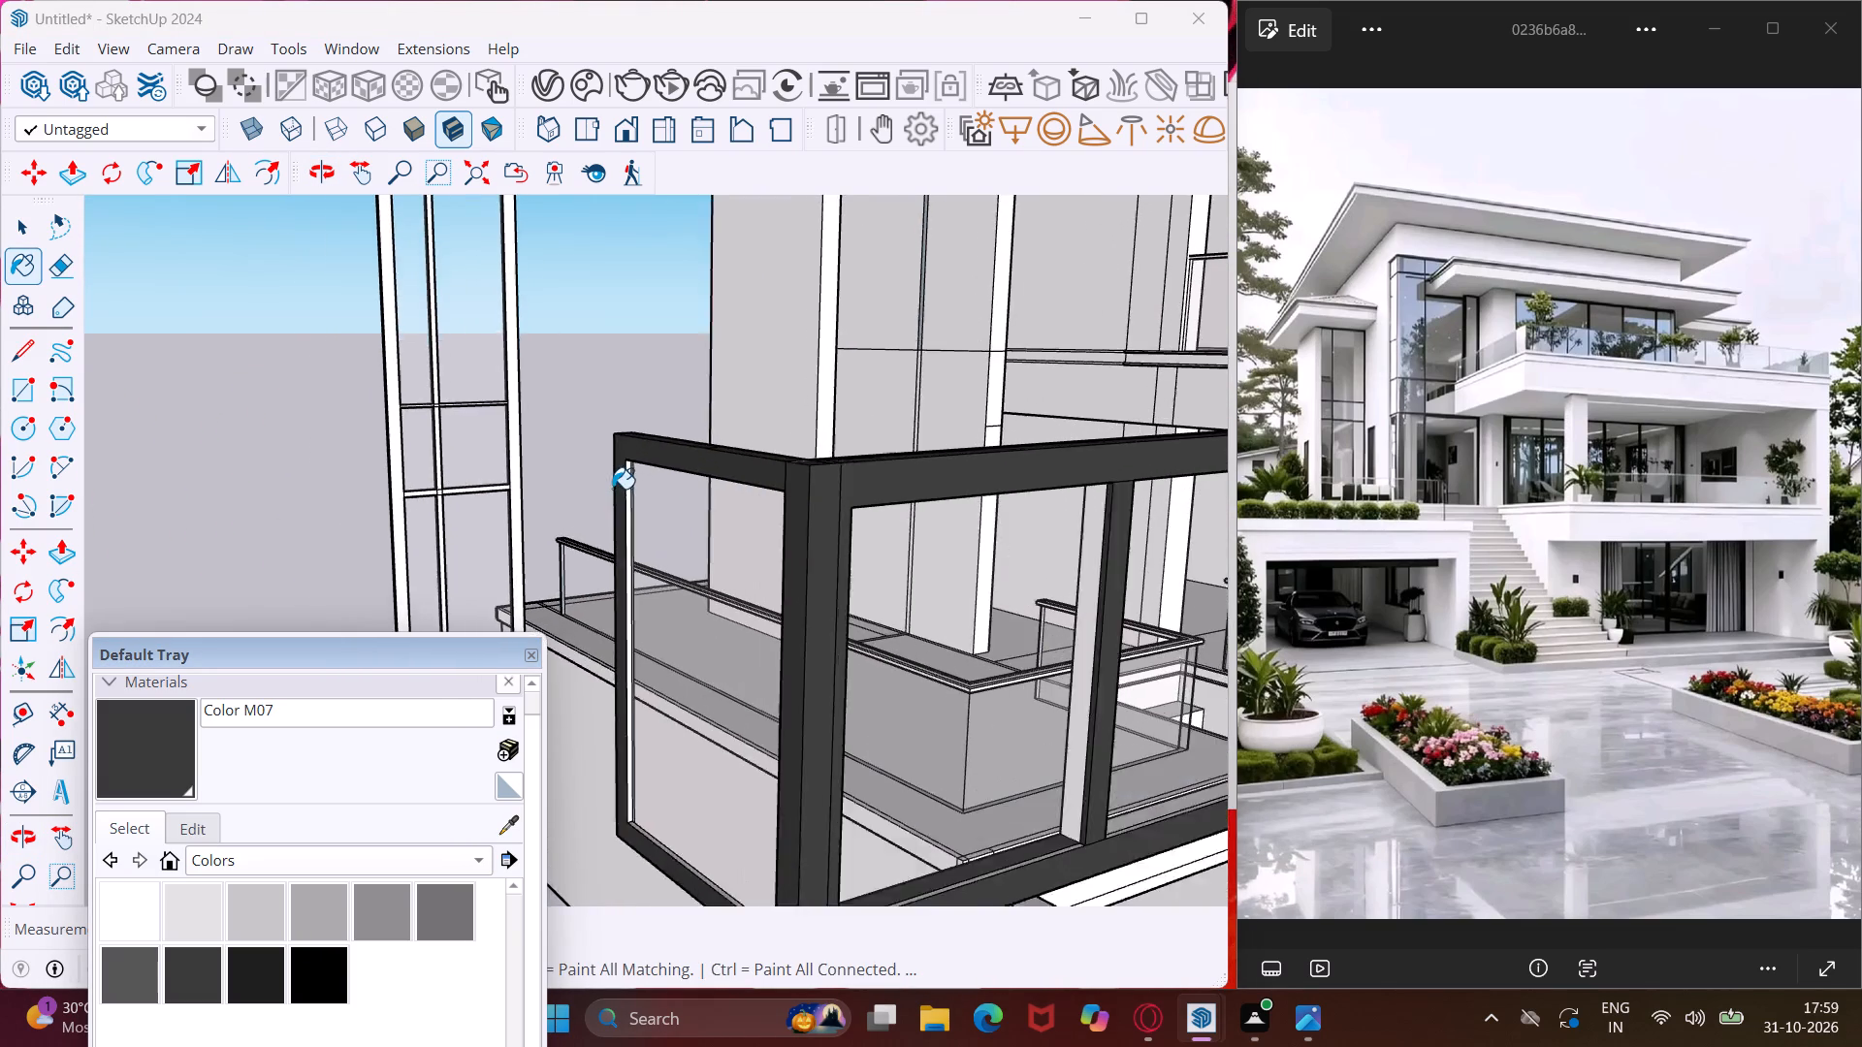
scroll(612, 489, up, 7)
scroll(661, 510, down, 4)
scroll(788, 553, up, 3)
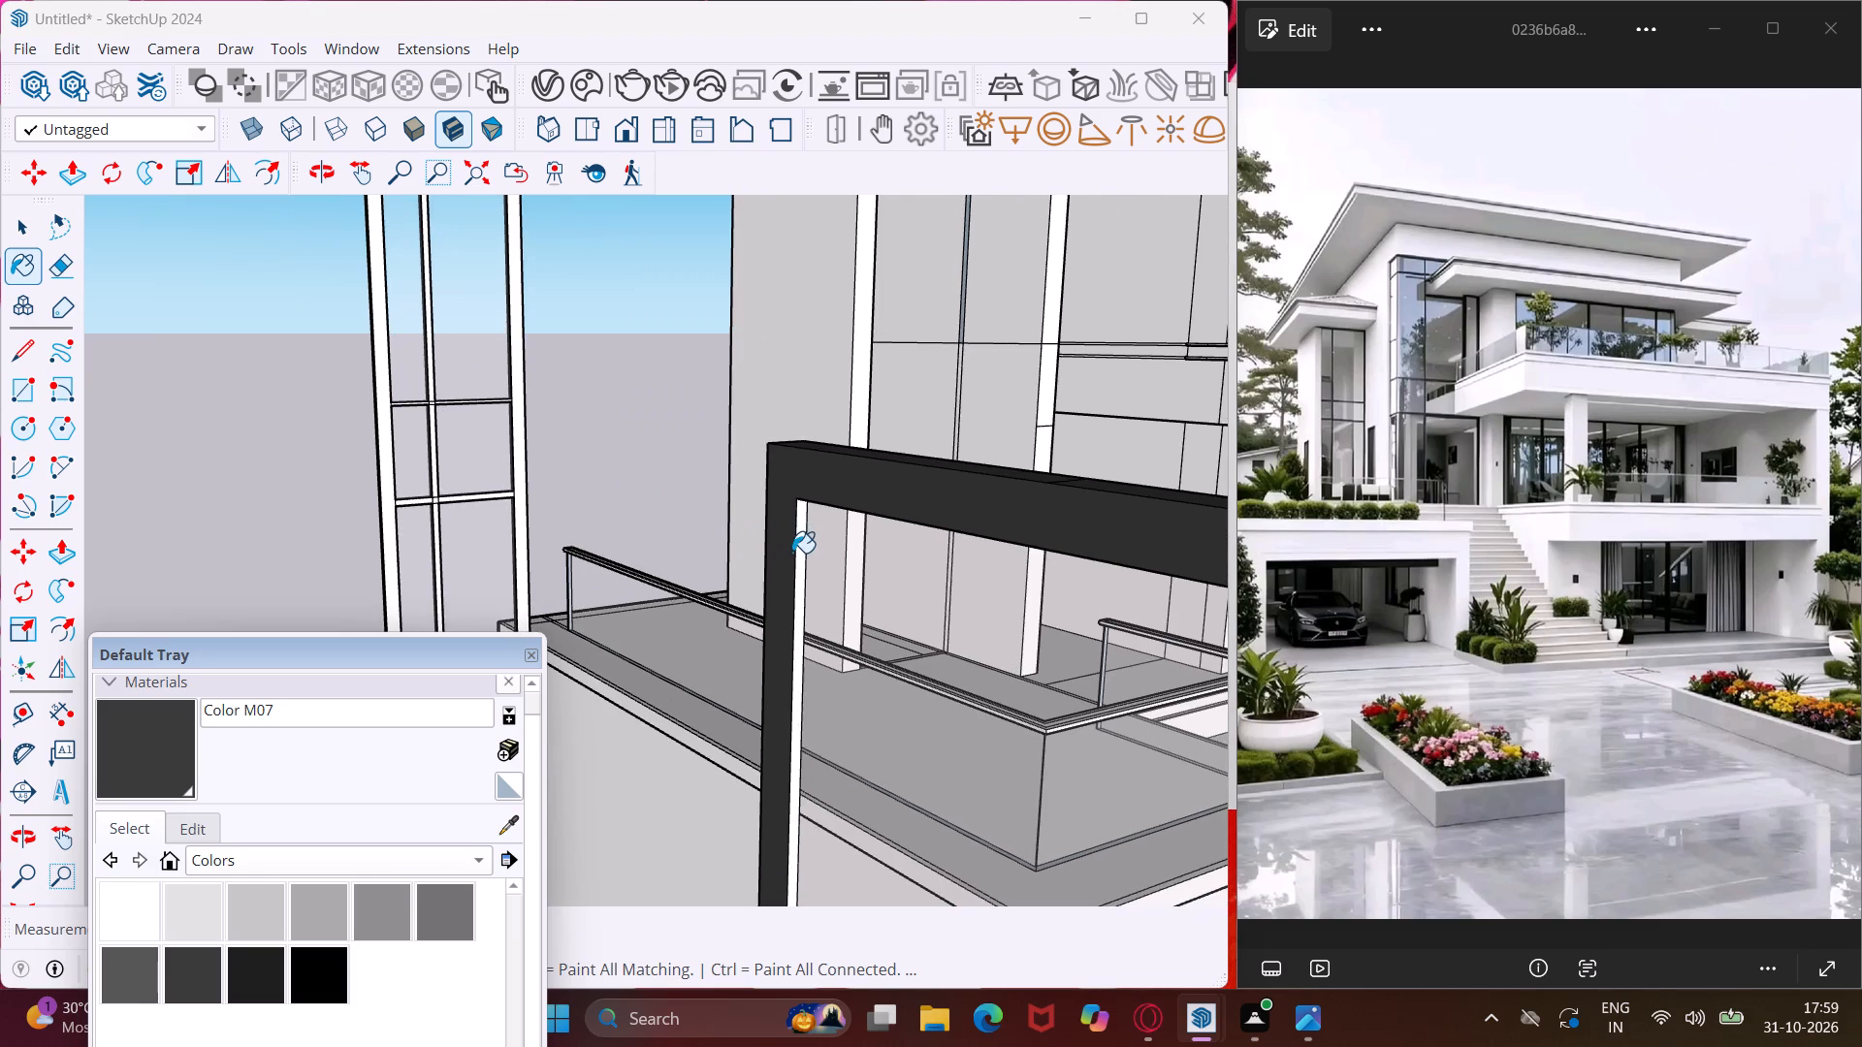
scroll(792, 553, up, 3)
click(803, 521)
Paint the long frame's white mullion side and the stepped end post's inner faces with Color M07.
scroll(533, 516, down, 5)
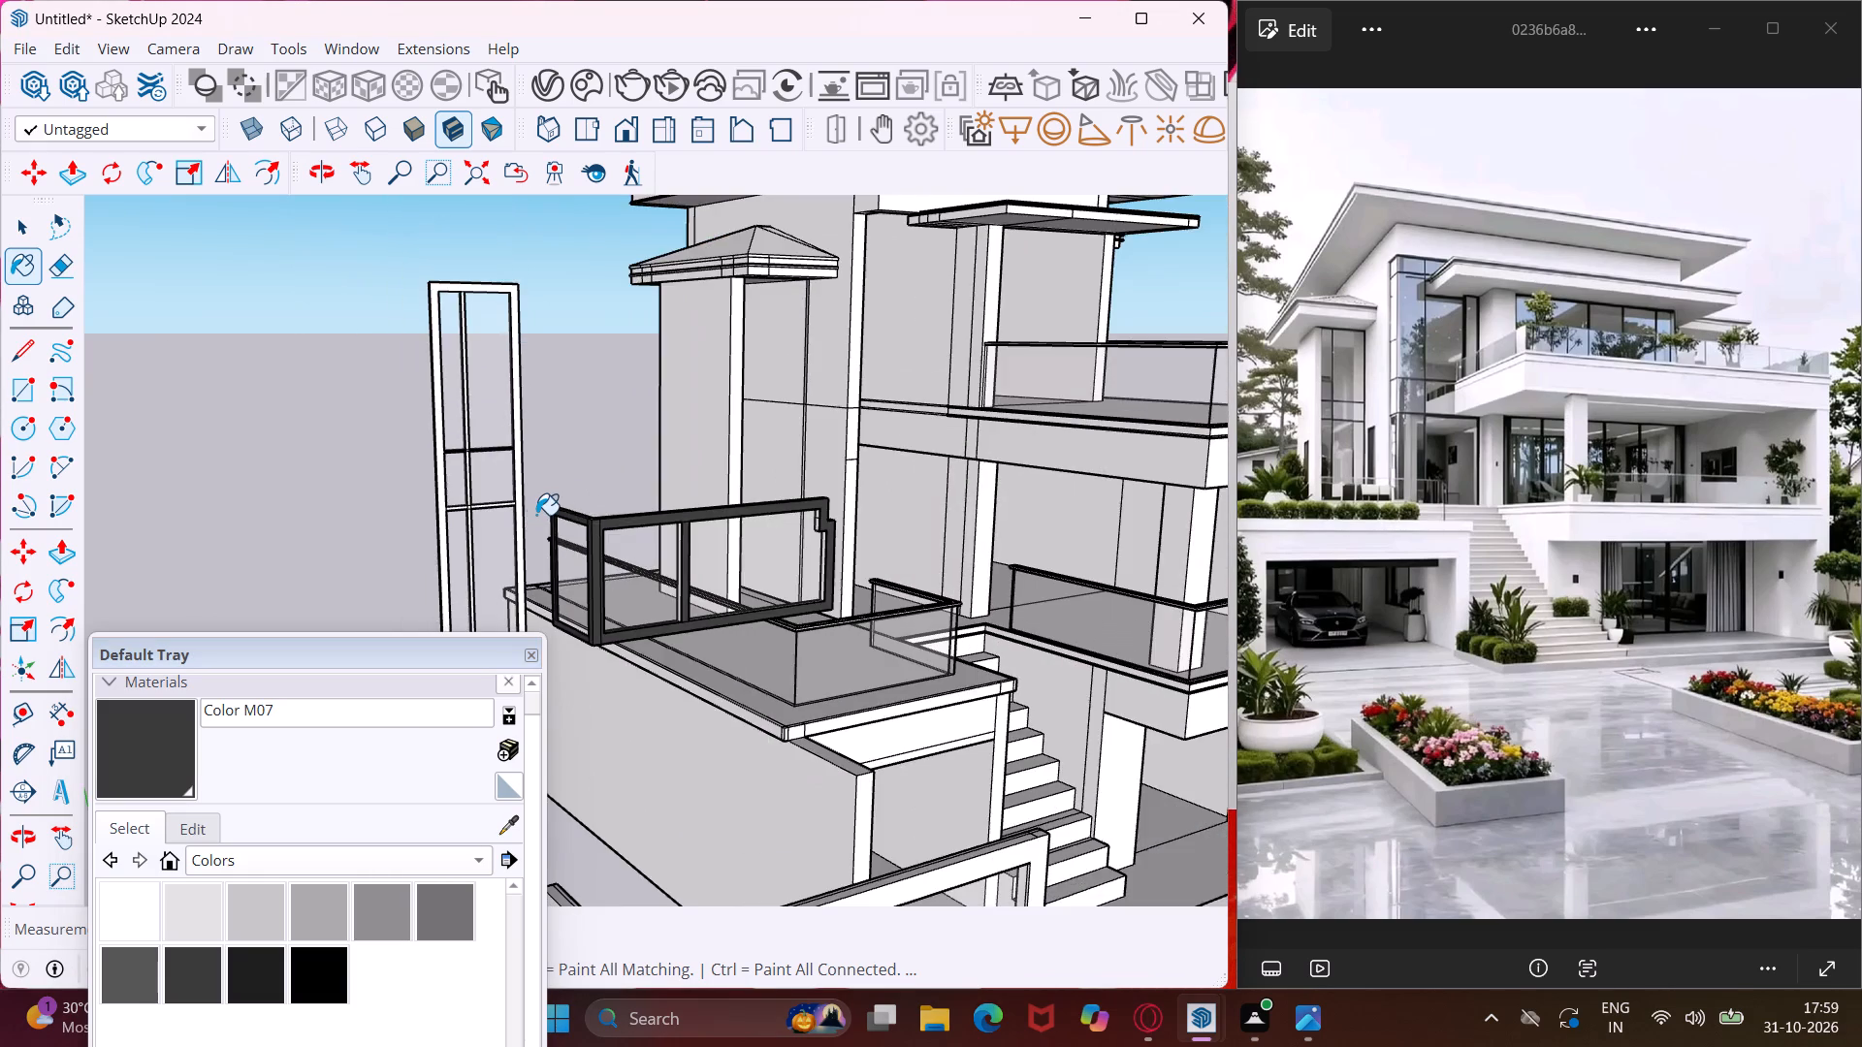
scroll(534, 515, down, 6)
scroll(626, 618, down, 11)
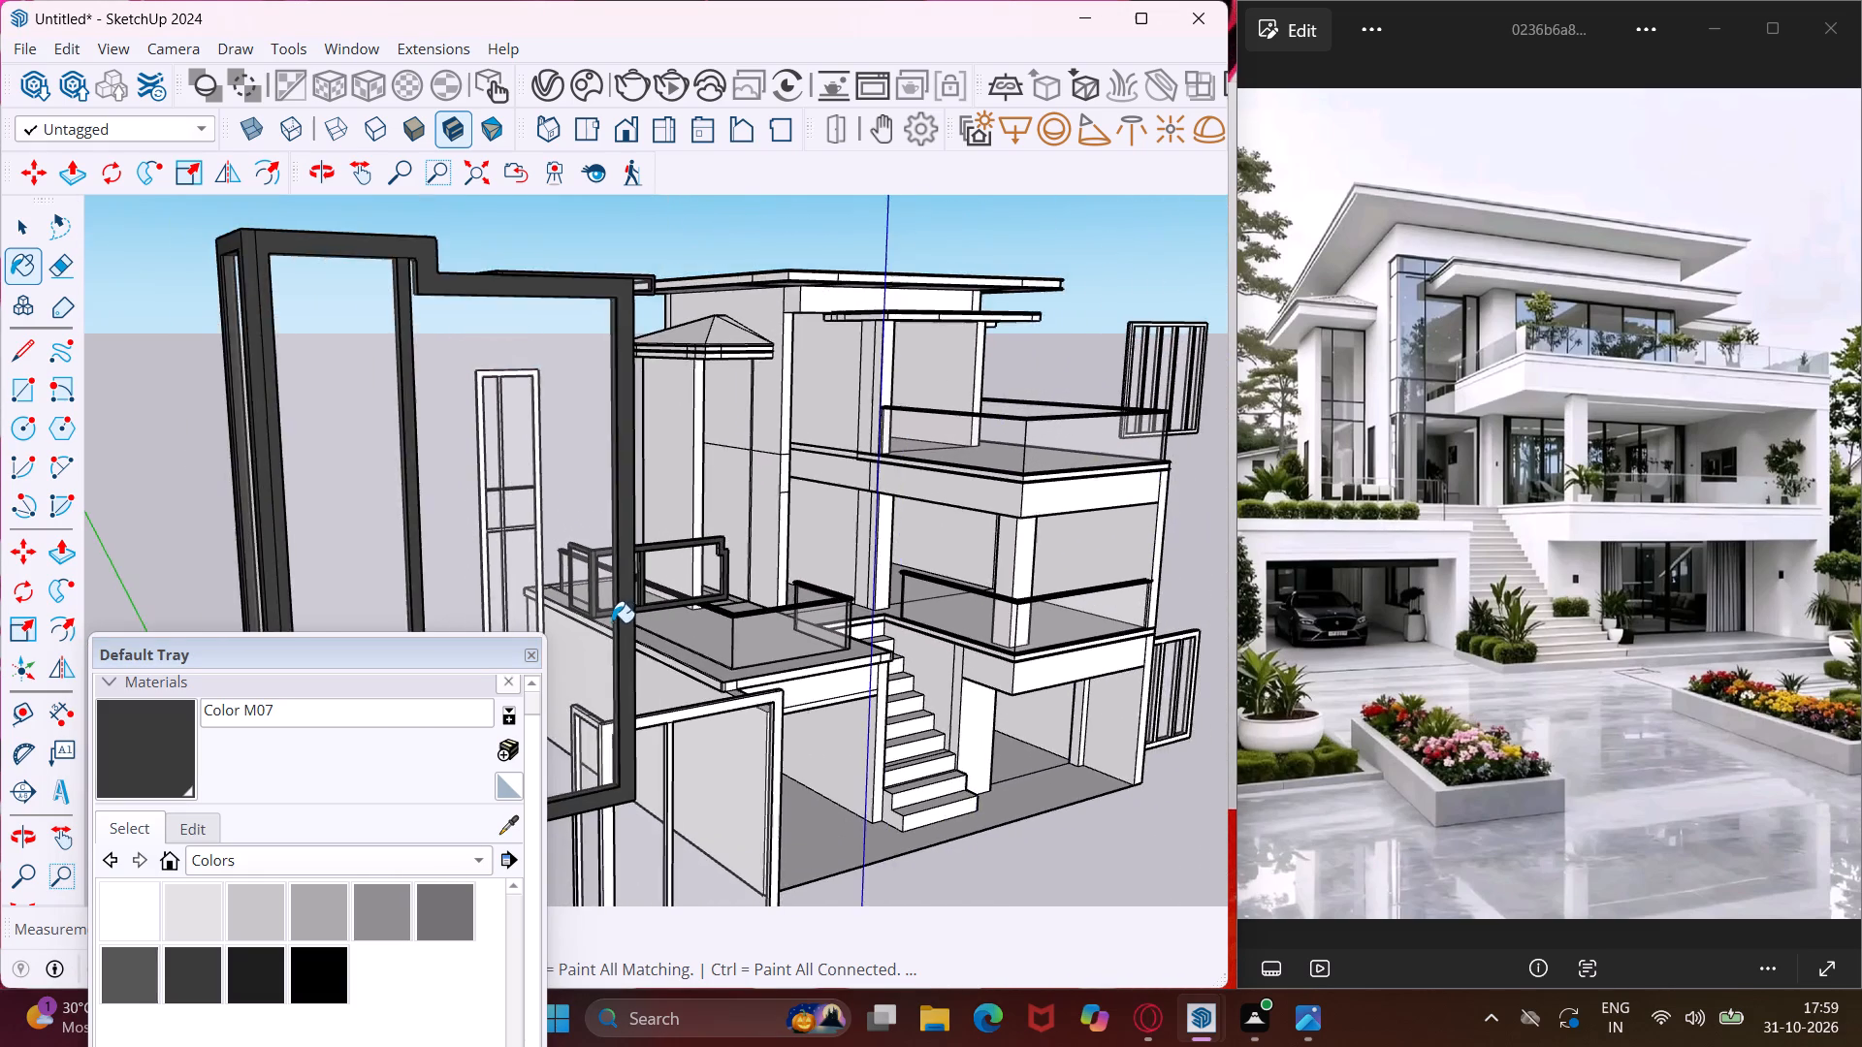
scroll(612, 622, down, 7)
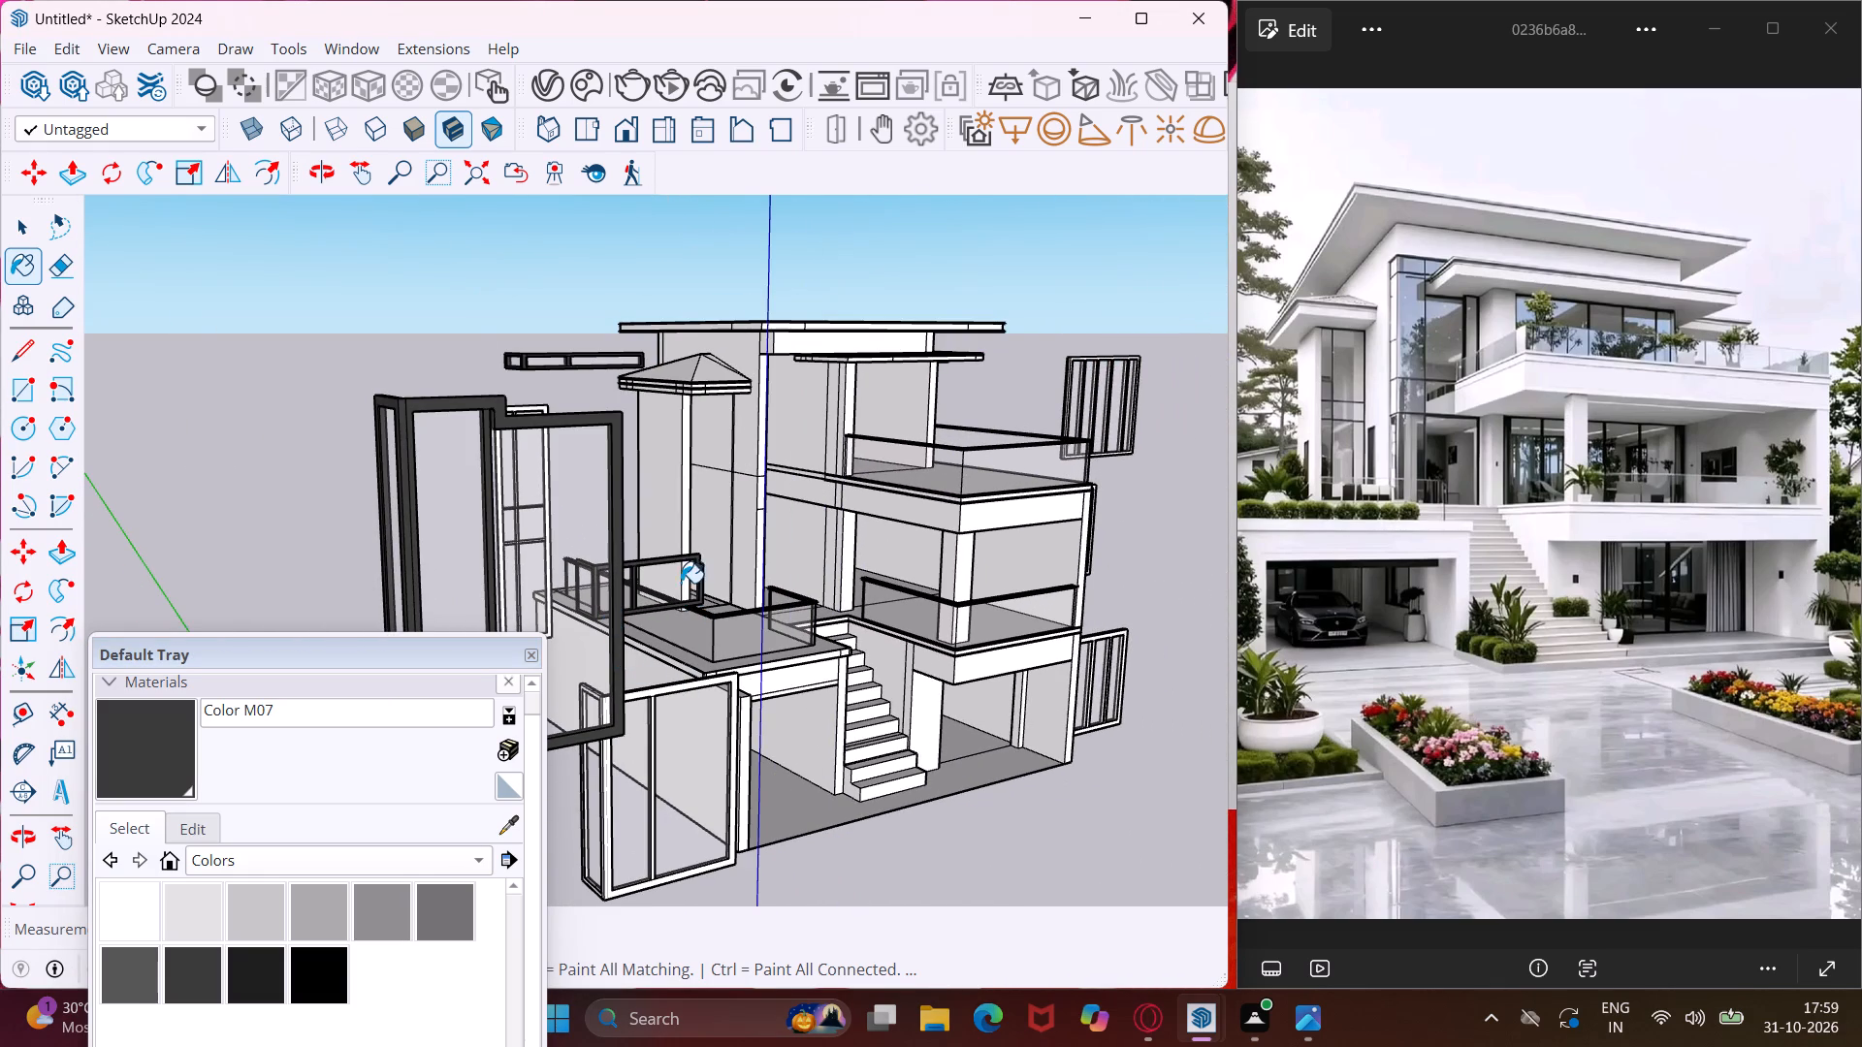
middle_drag(659, 569, 480, 605)
scroll(445, 480, down, 11)
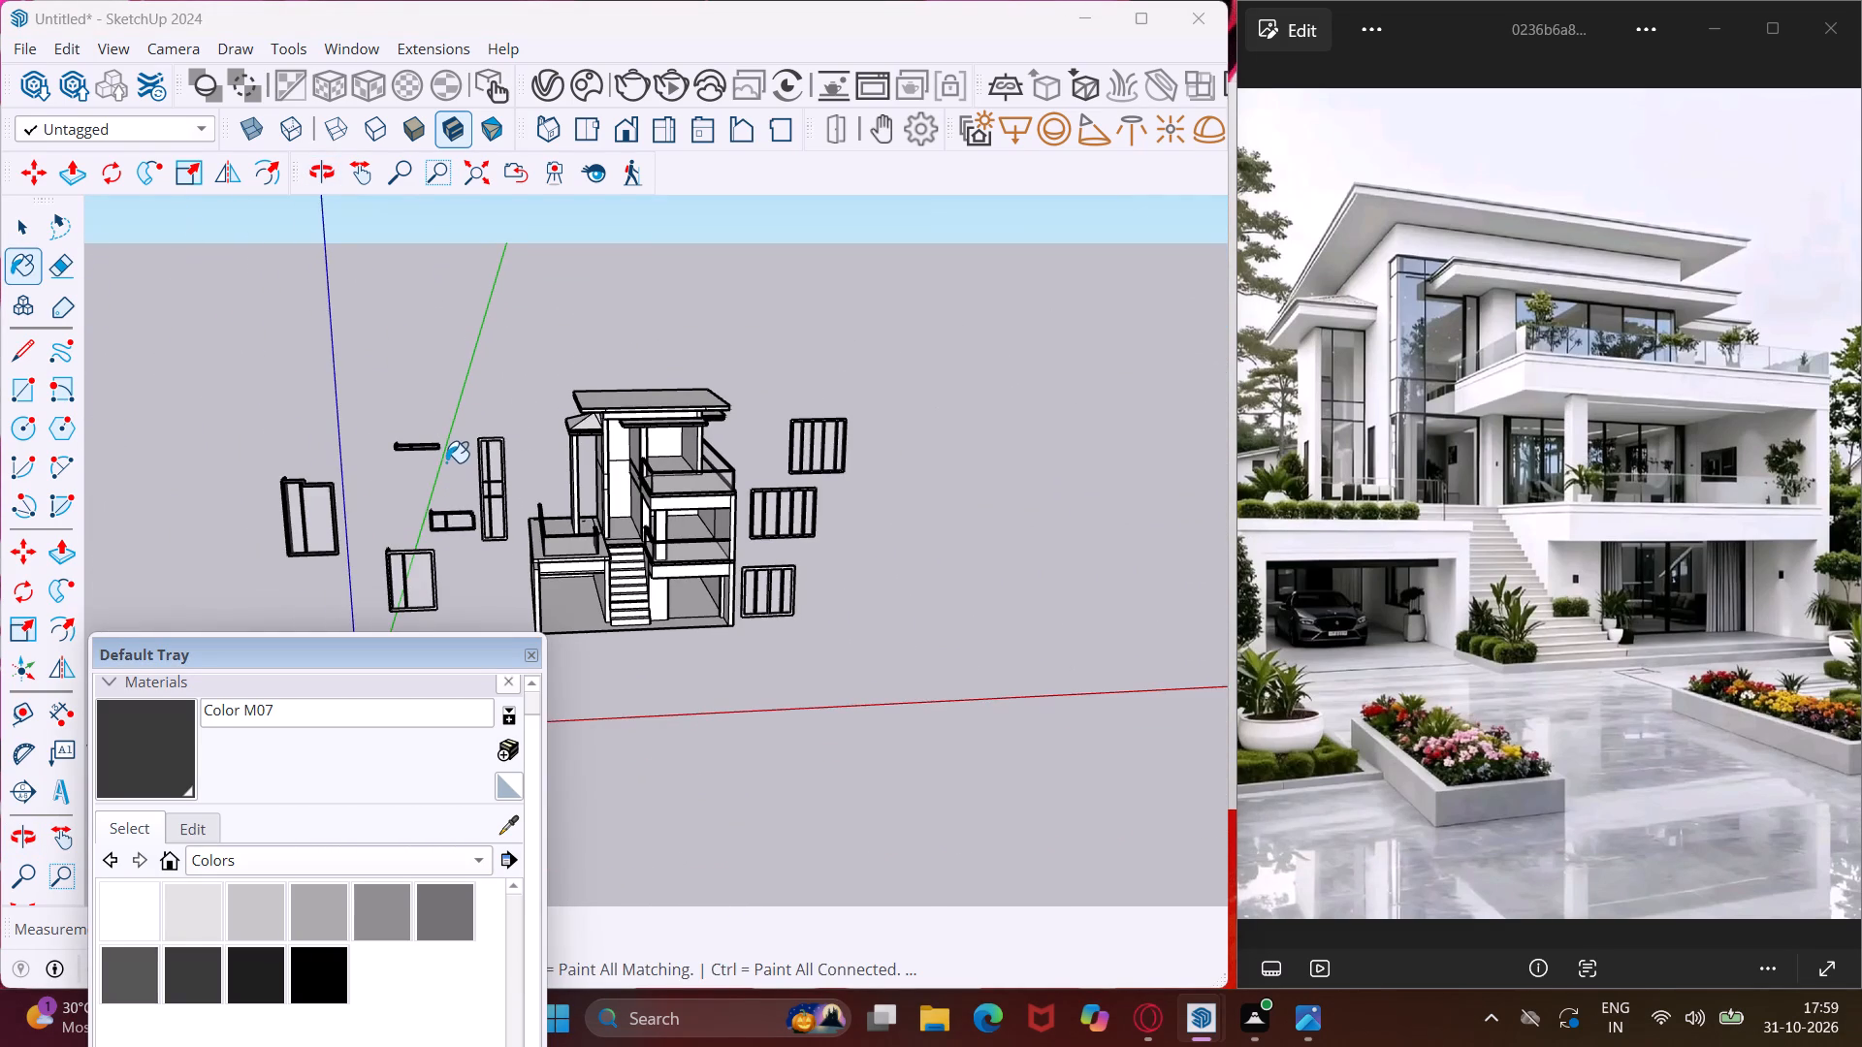
scroll(397, 607, up, 9)
scroll(381, 504, up, 4)
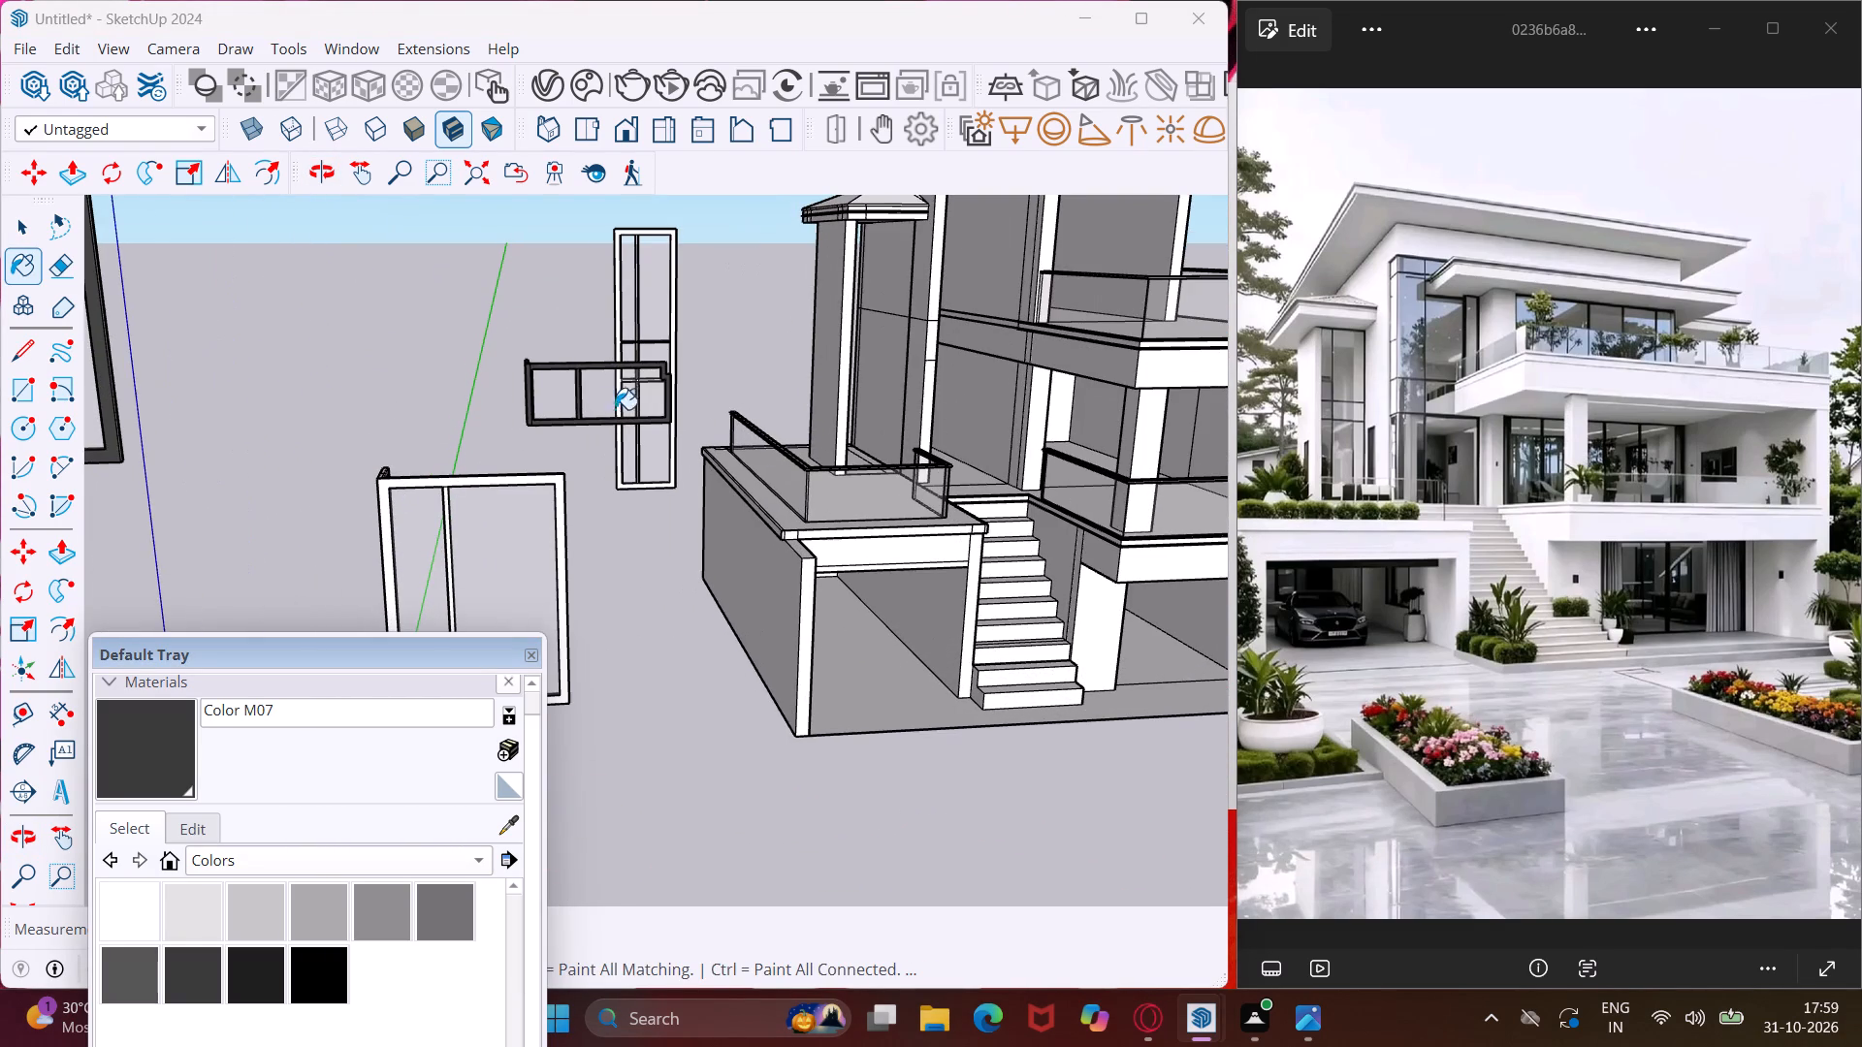
scroll(605, 366, up, 16)
middle_drag(604, 361, 593, 329)
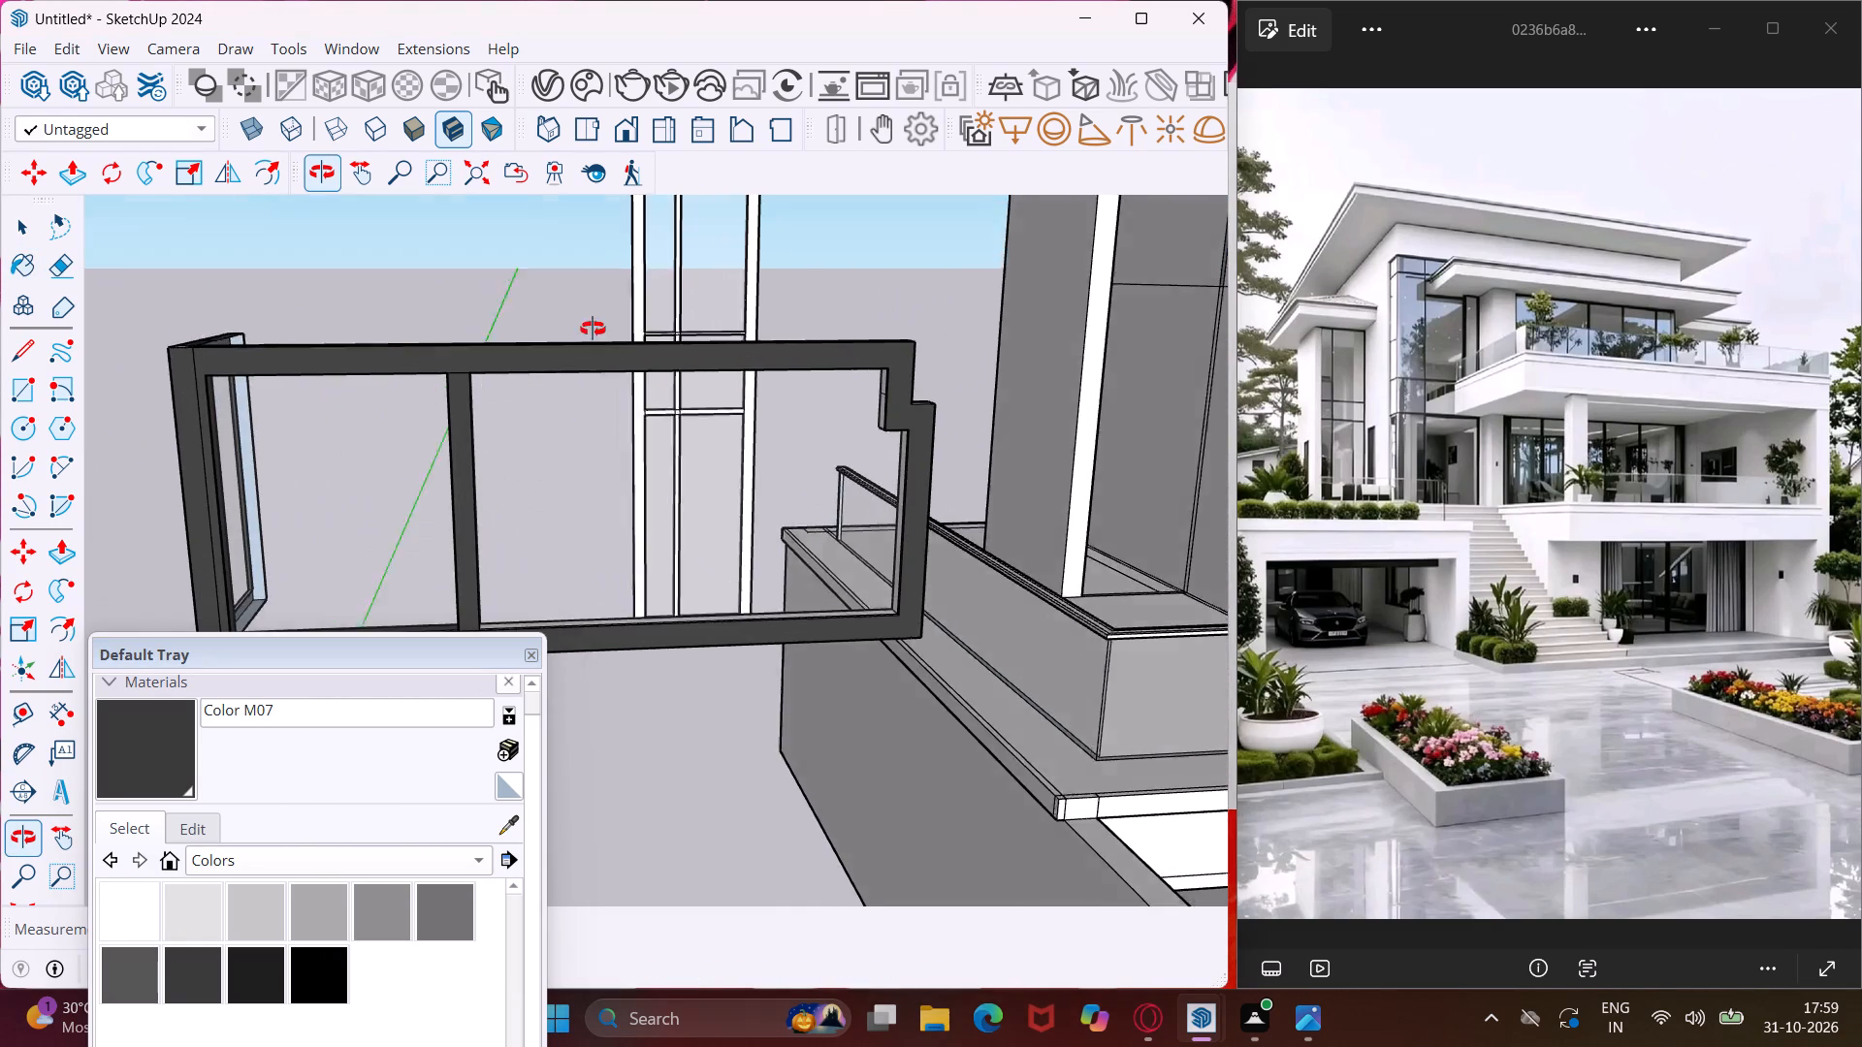
middle_drag(593, 329, 1103, 336)
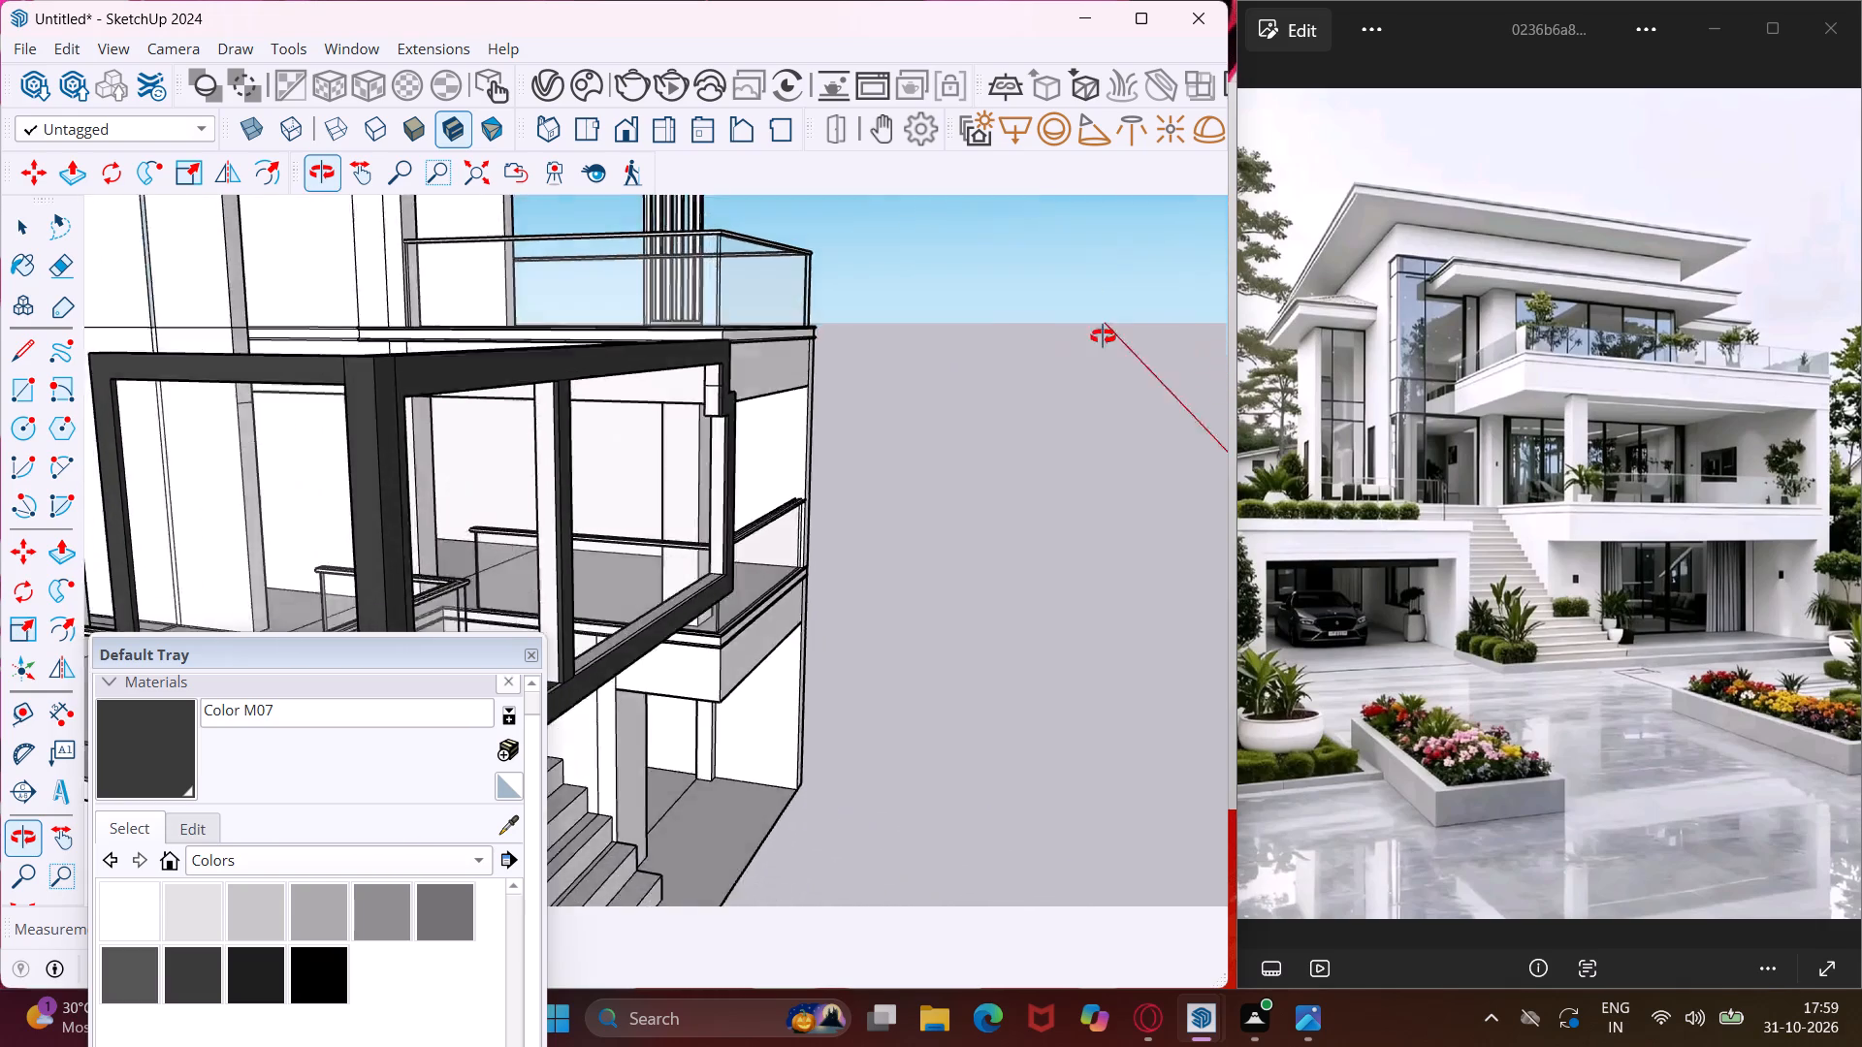
middle_drag(1103, 336, 1353, 487)
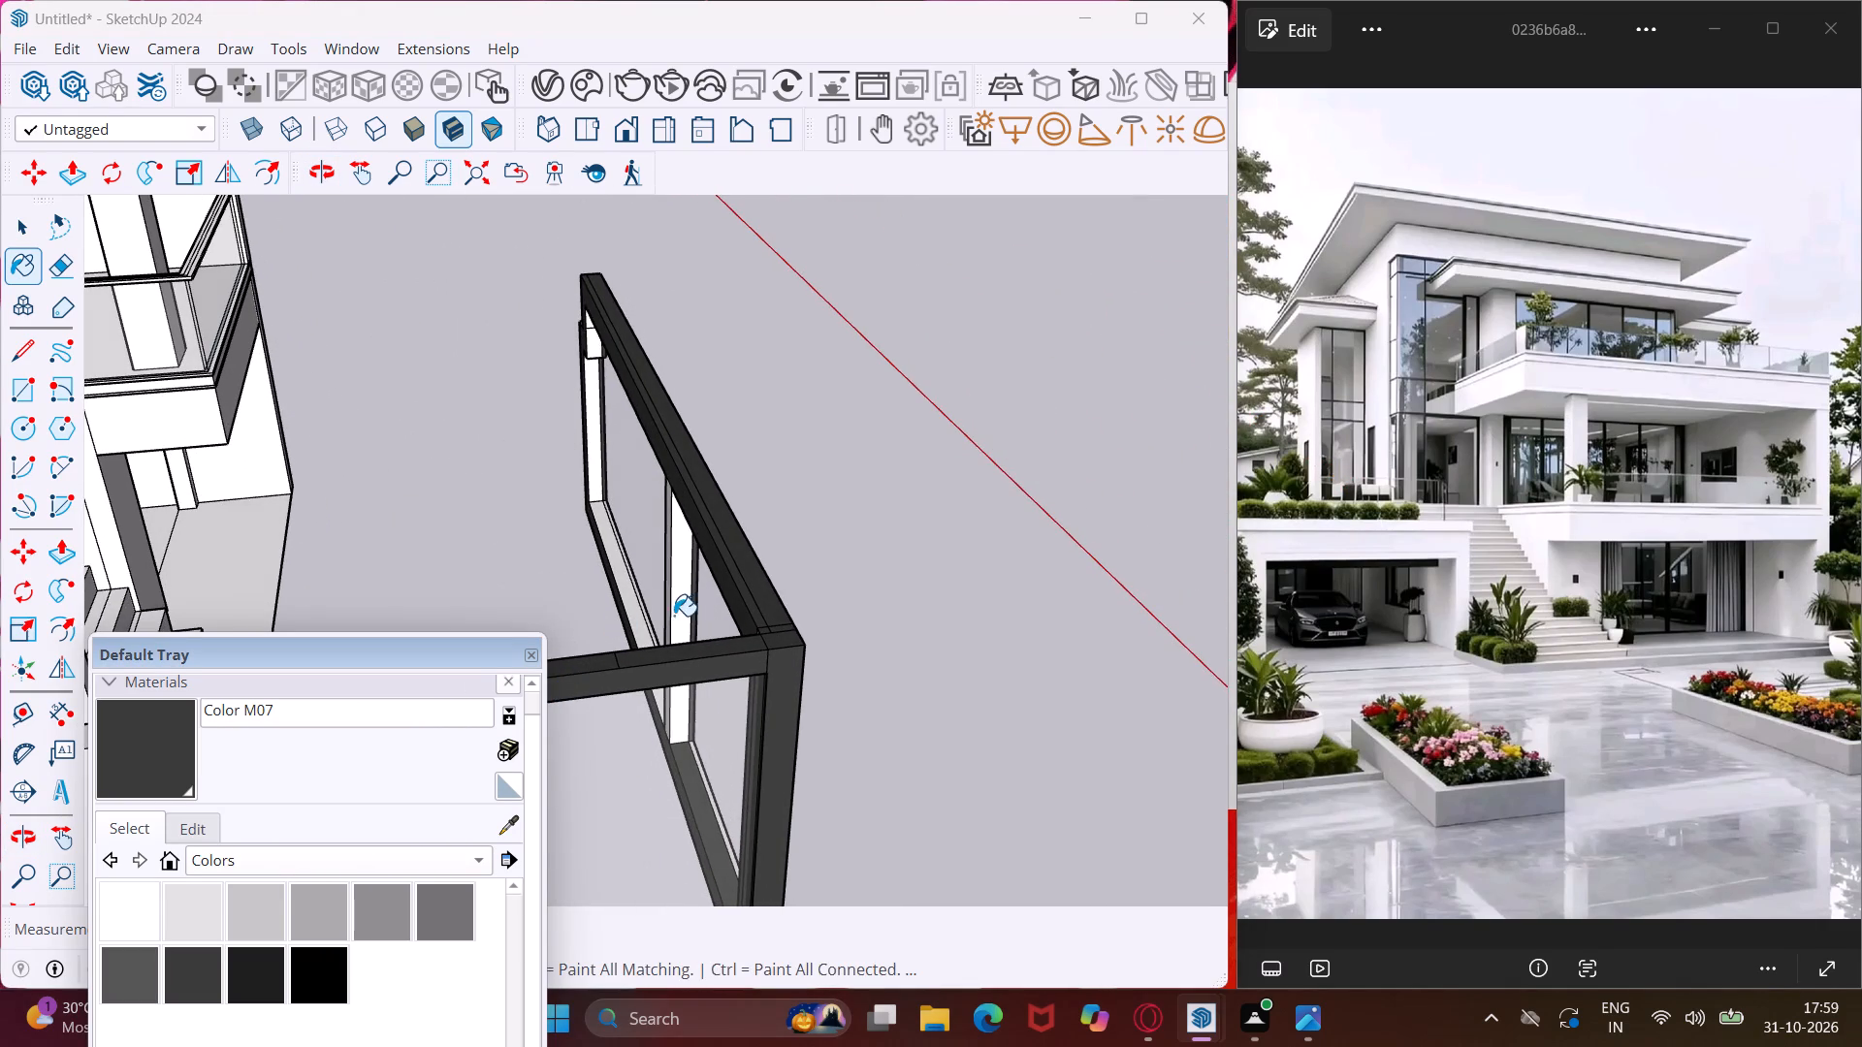
scroll(676, 615, up, 6)
click(680, 588)
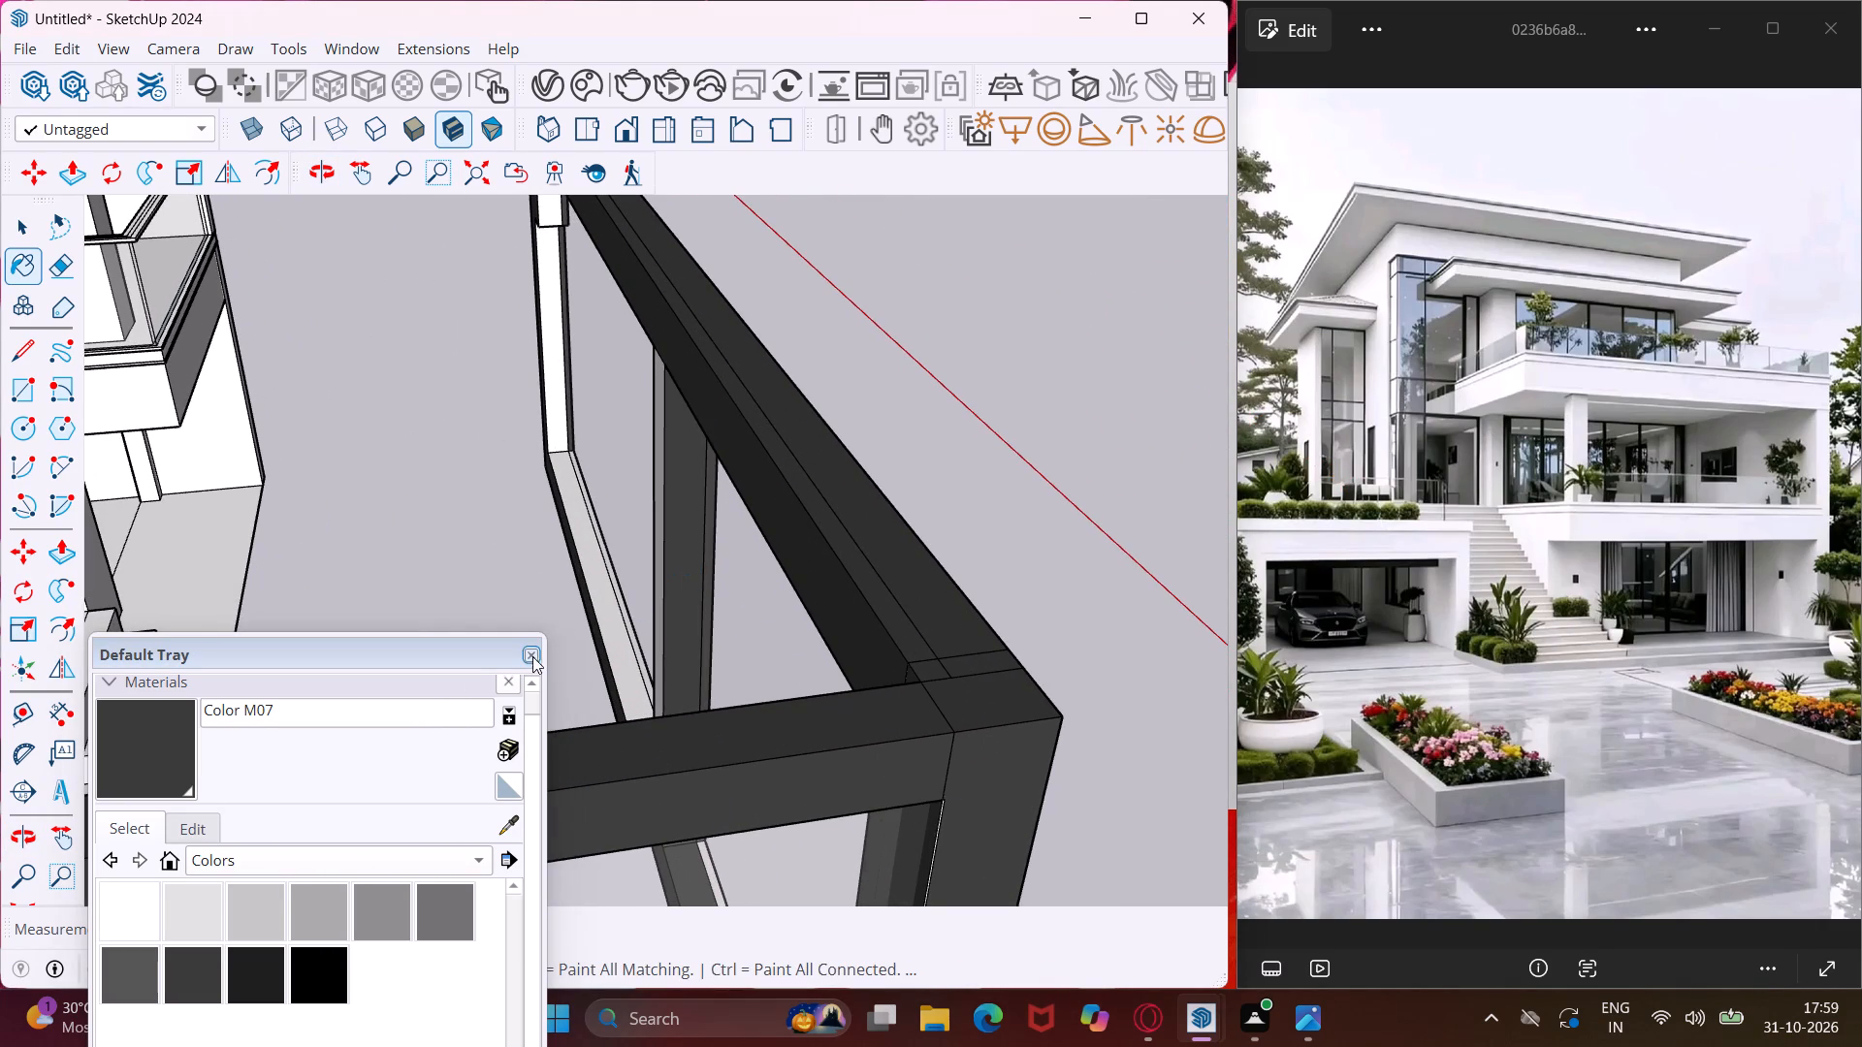
scroll(553, 316, up, 3)
click(547, 287)
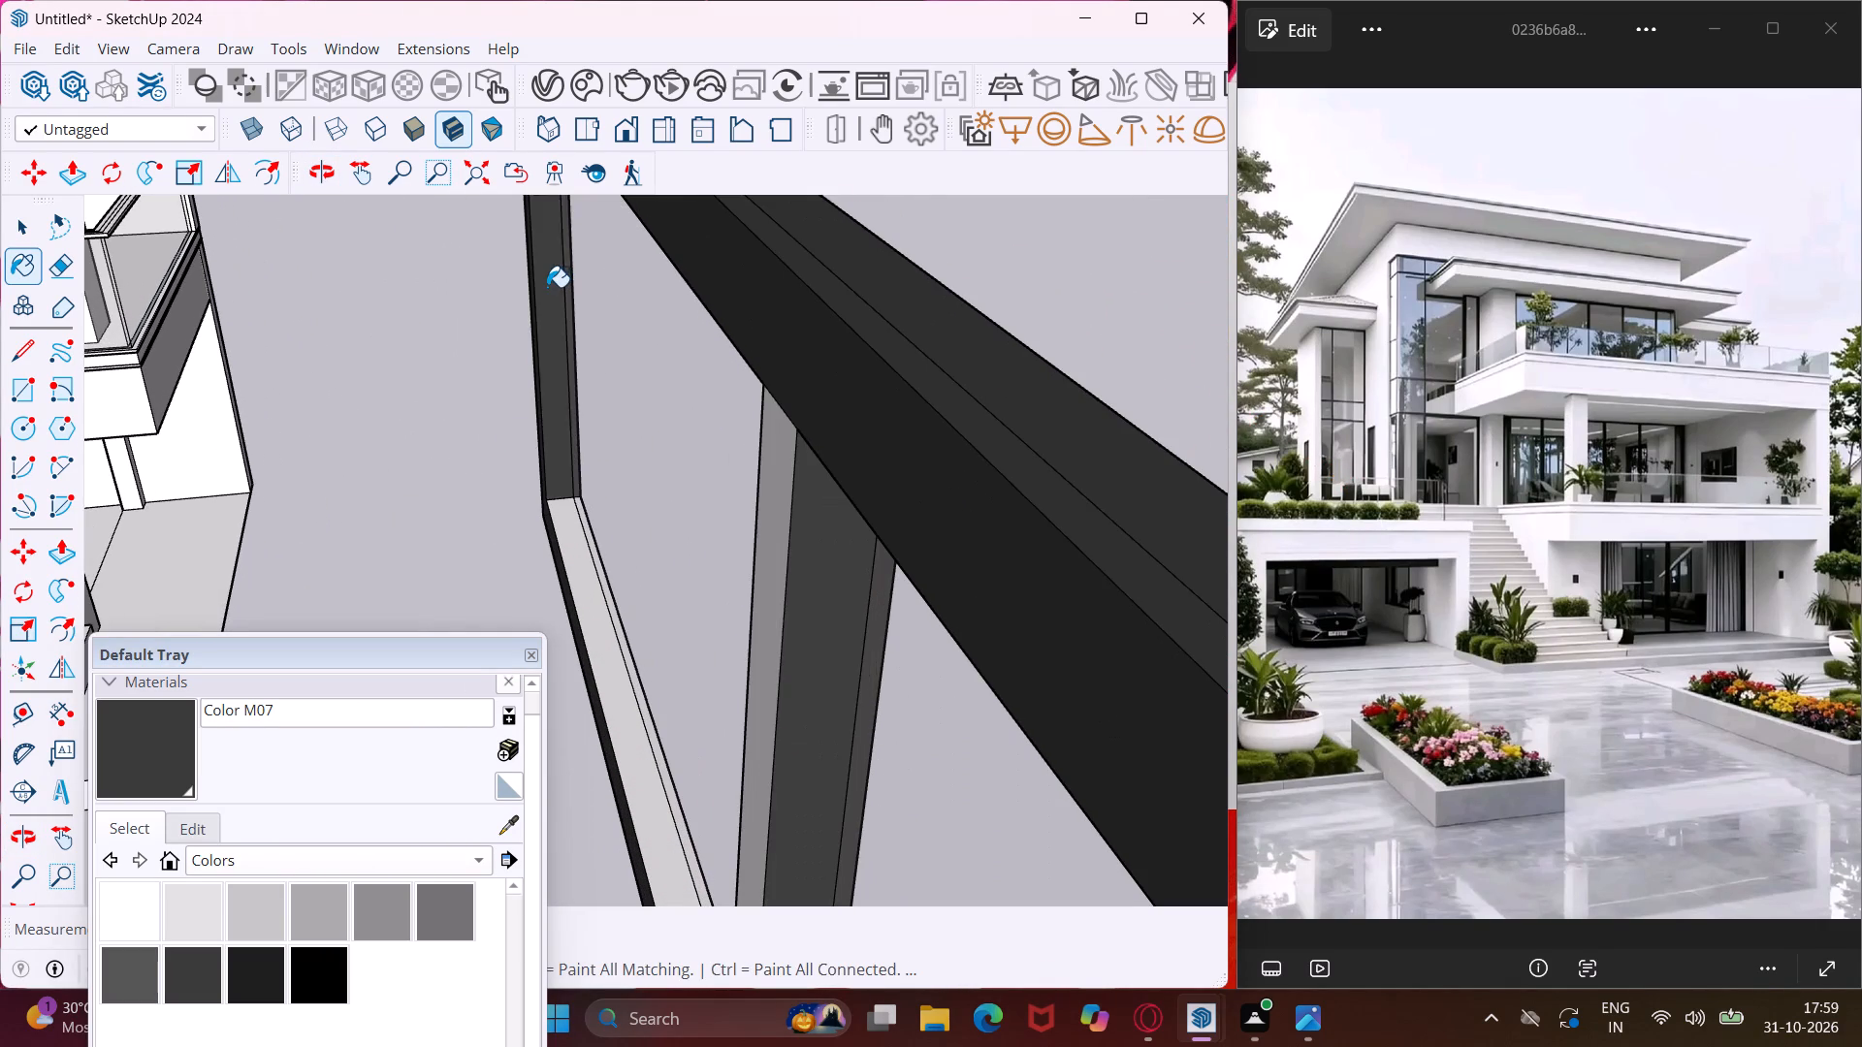
scroll(547, 287, down, 4)
click(541, 213)
Paint the mullion's remaining narrow side strip and the adjoining wide upper ledge of the bottom rail with Color M07.
scroll(541, 213, down, 1)
middle_drag(541, 213, 721, 218)
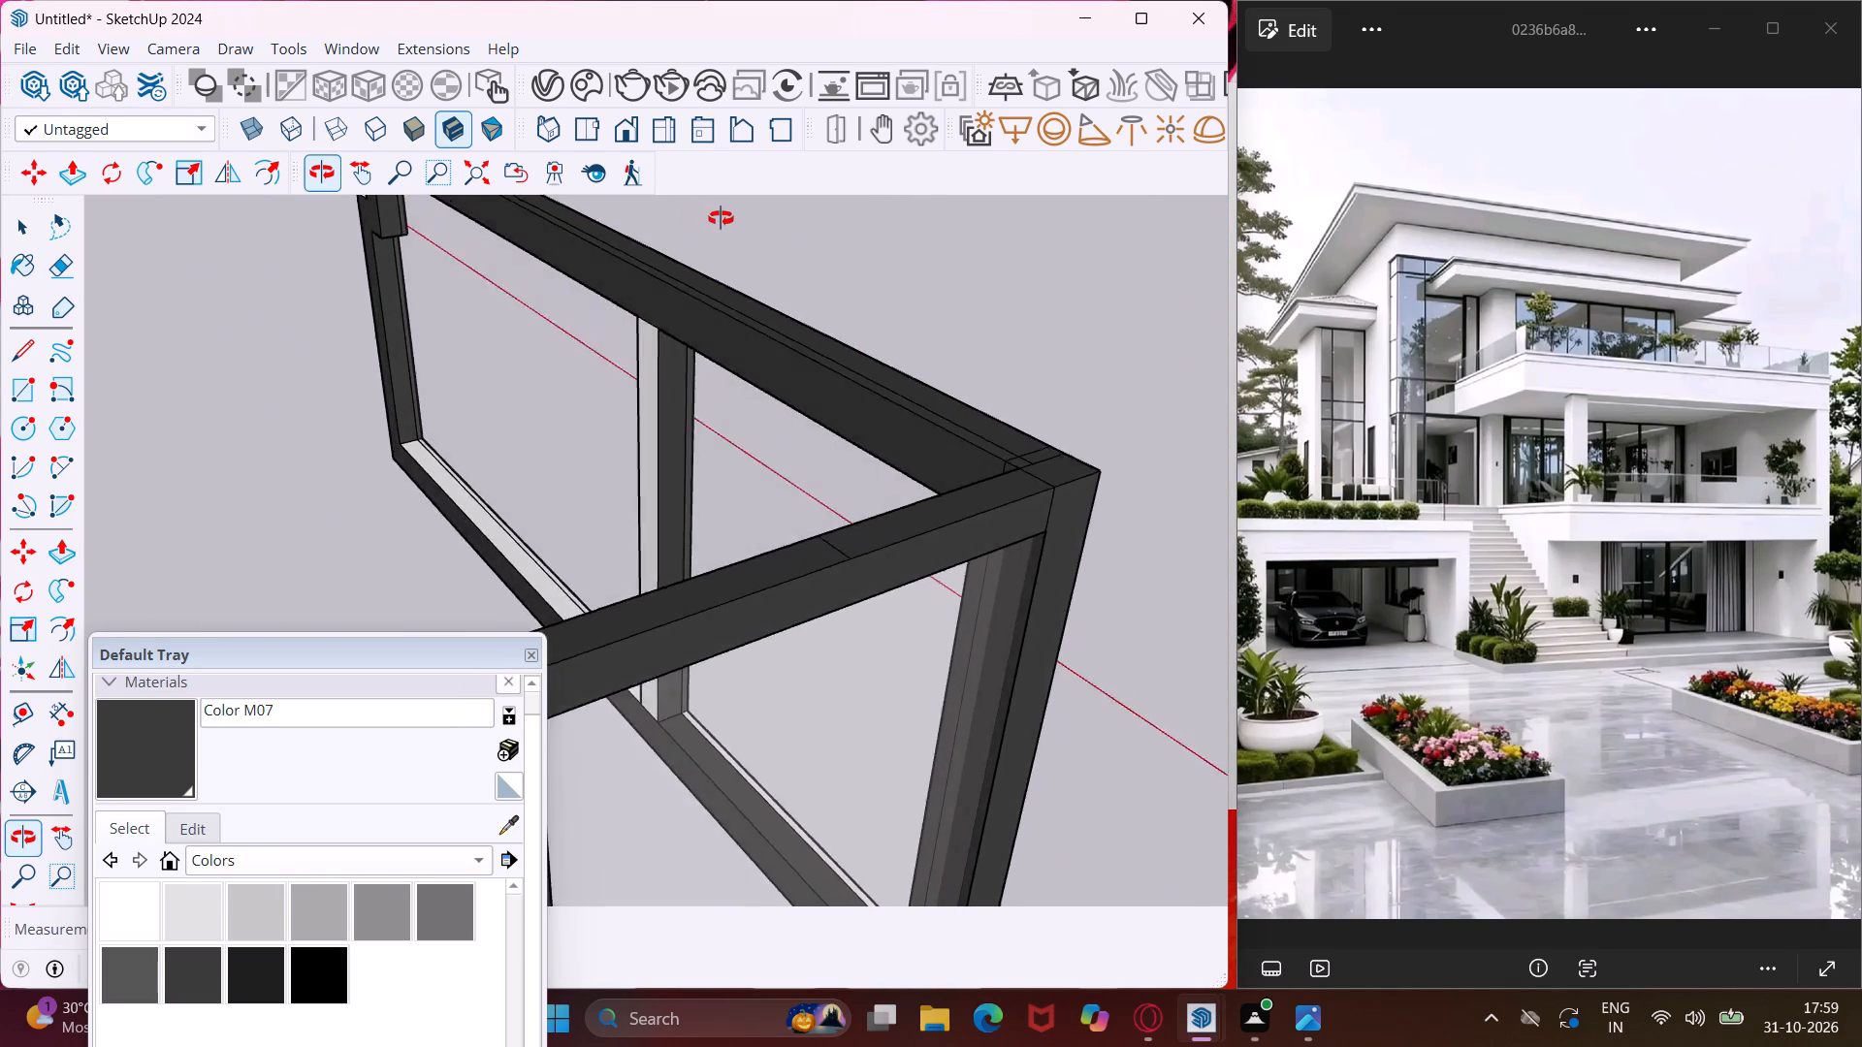
middle_drag(721, 218, 722, 218)
scroll(656, 416, up, 2)
click(656, 416)
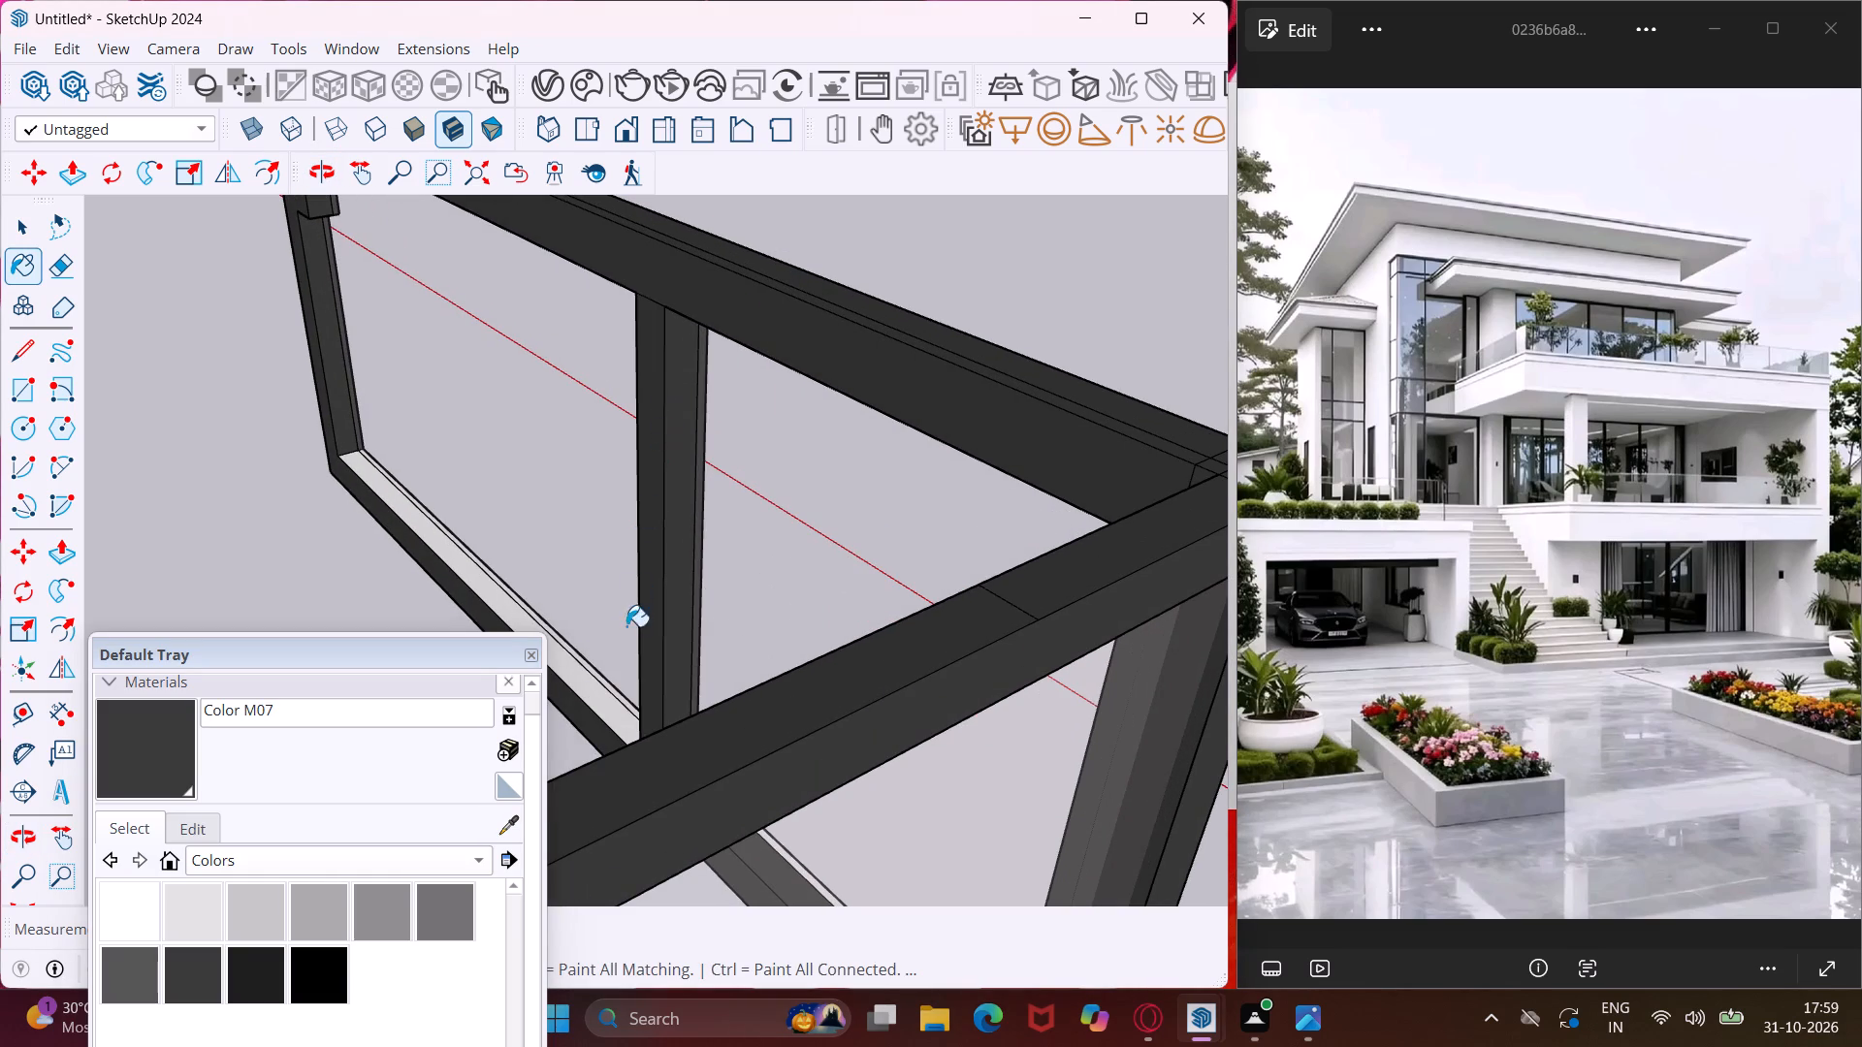
scroll(608, 662, up, 6)
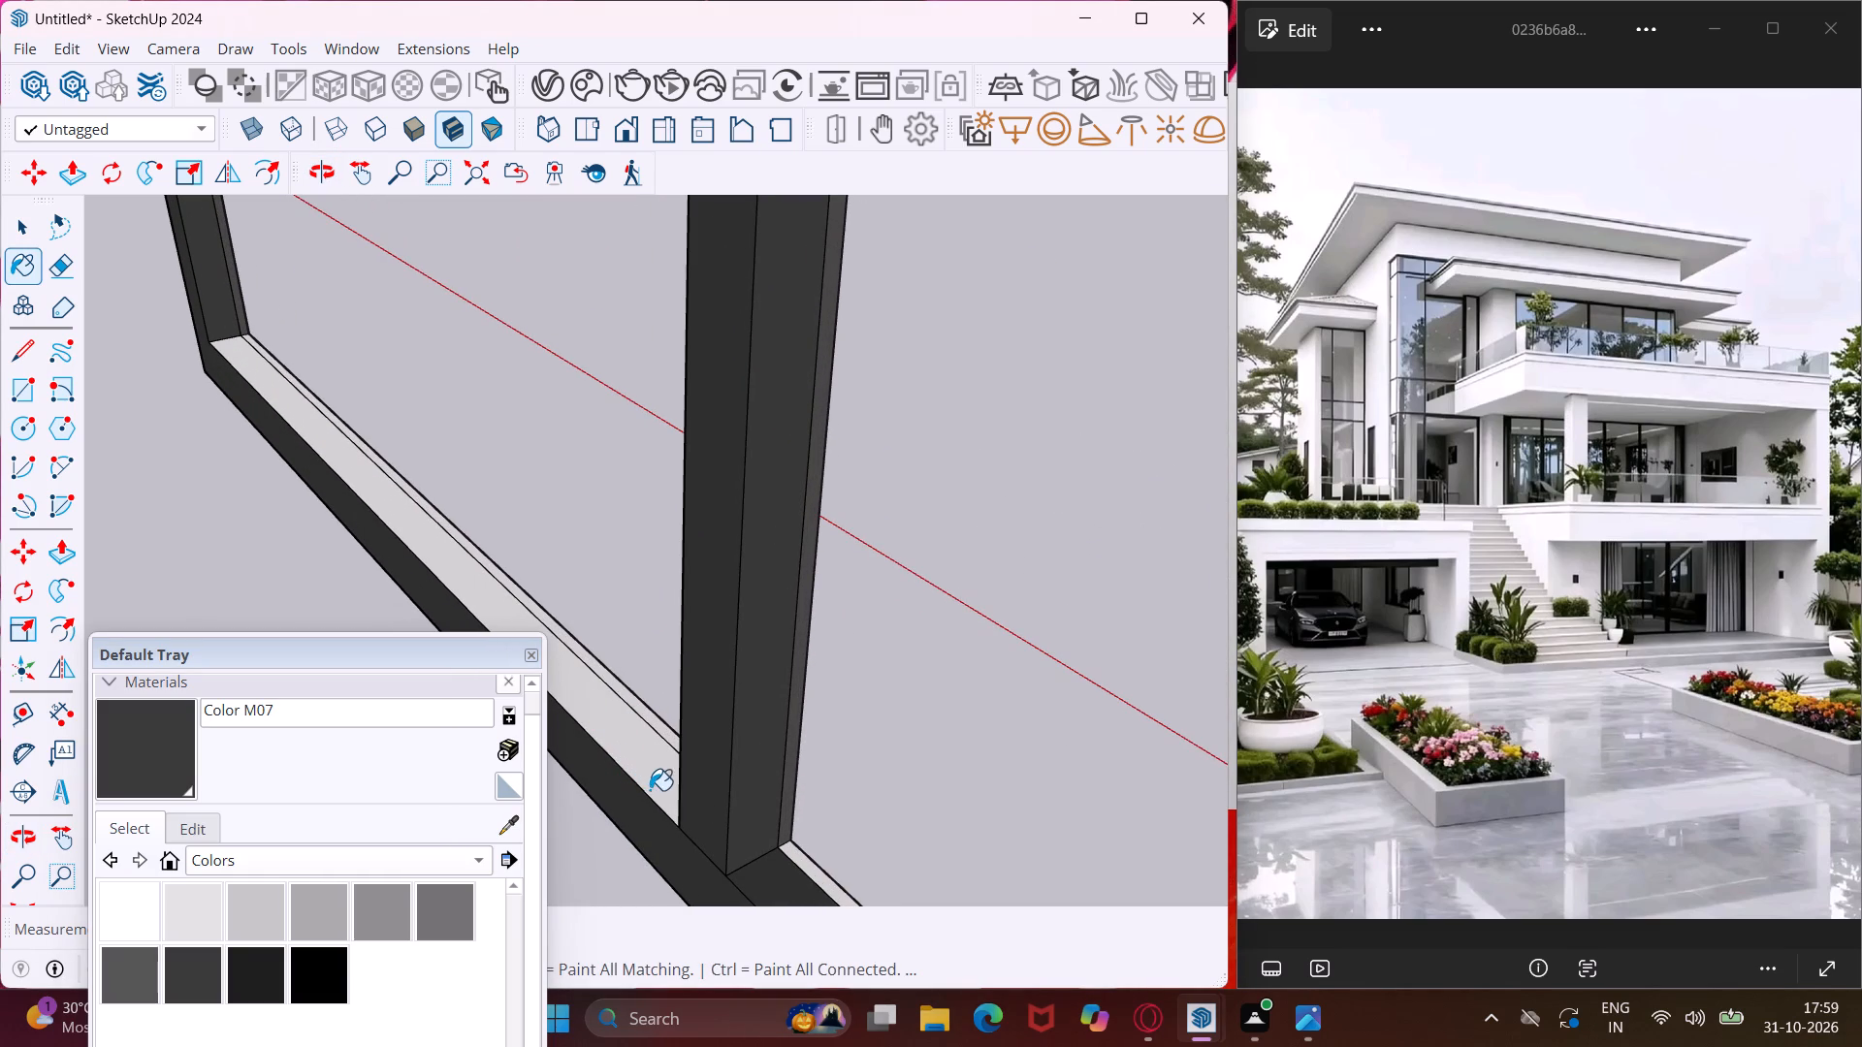
click(651, 790)
Paint the white square atop the stepped end post, the adjoining top rail underside and the step's underside with Color M07.
scroll(642, 825, down, 5)
middle_drag(644, 828, 387, 763)
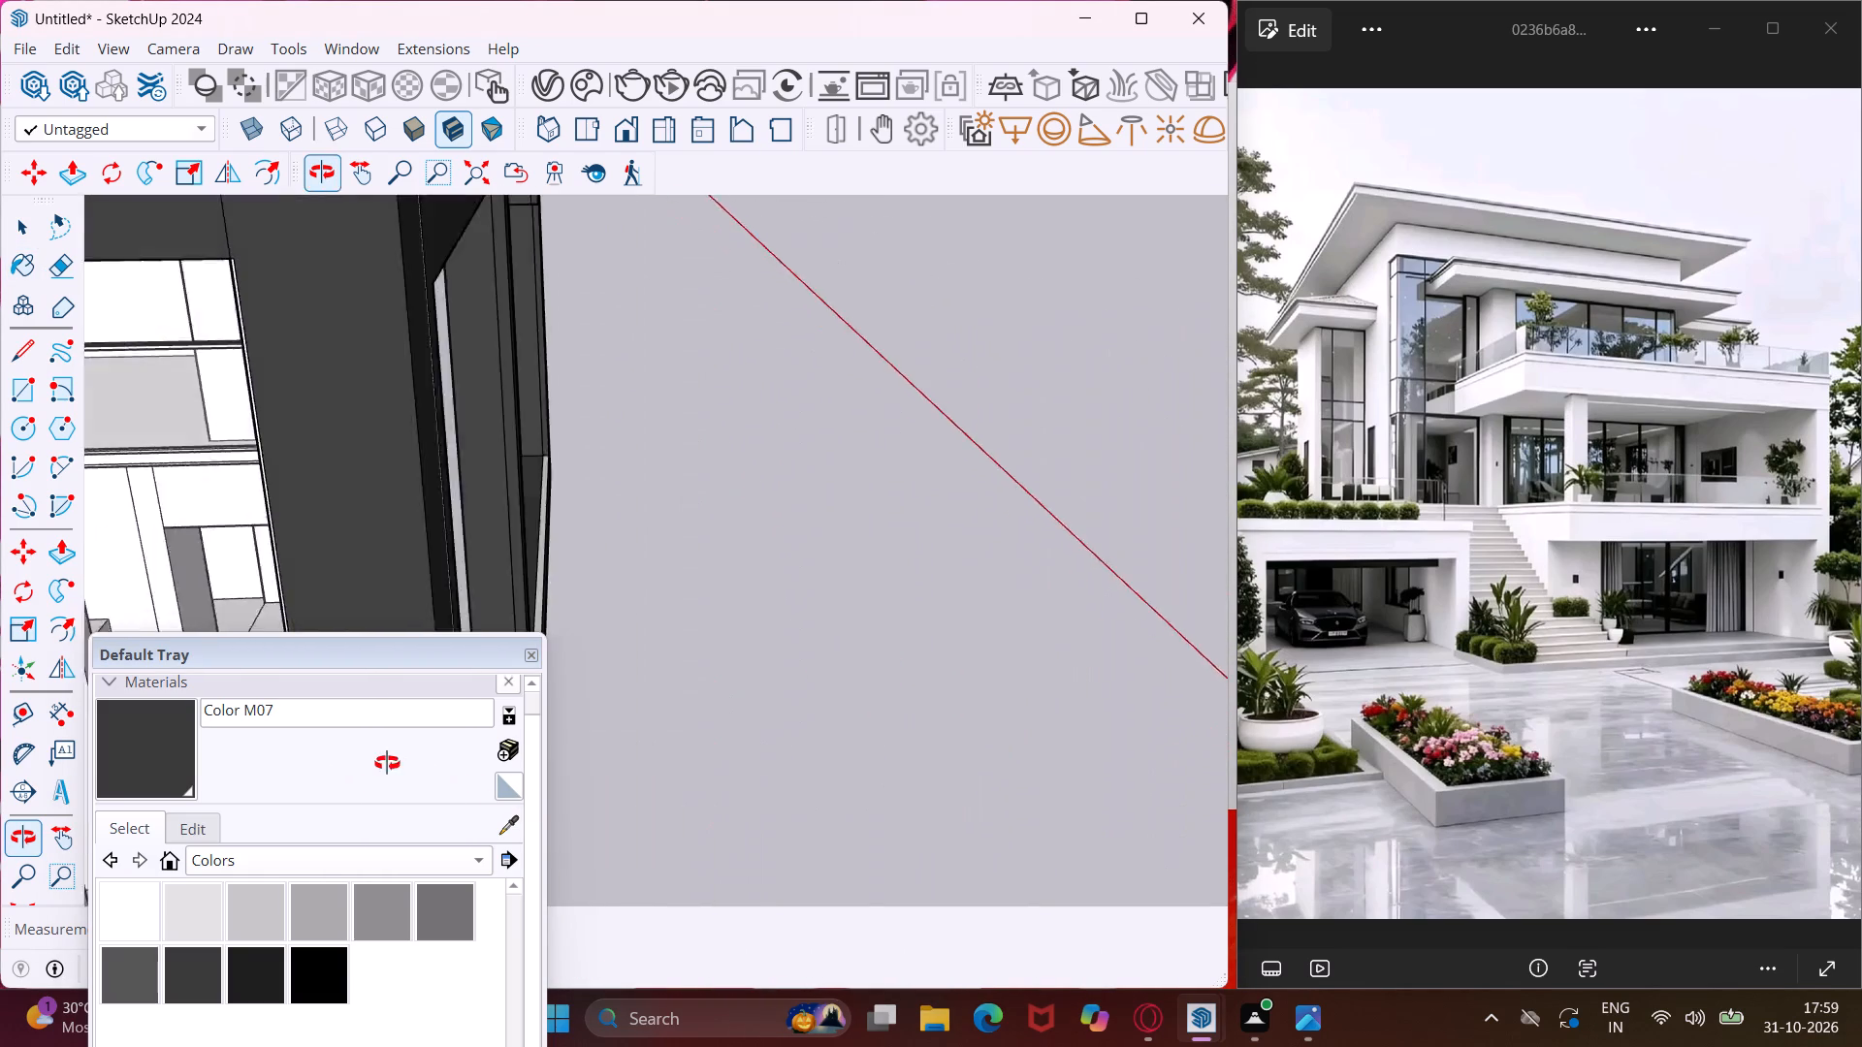
middle_drag(387, 763, 371, 667)
scroll(418, 597, down, 3)
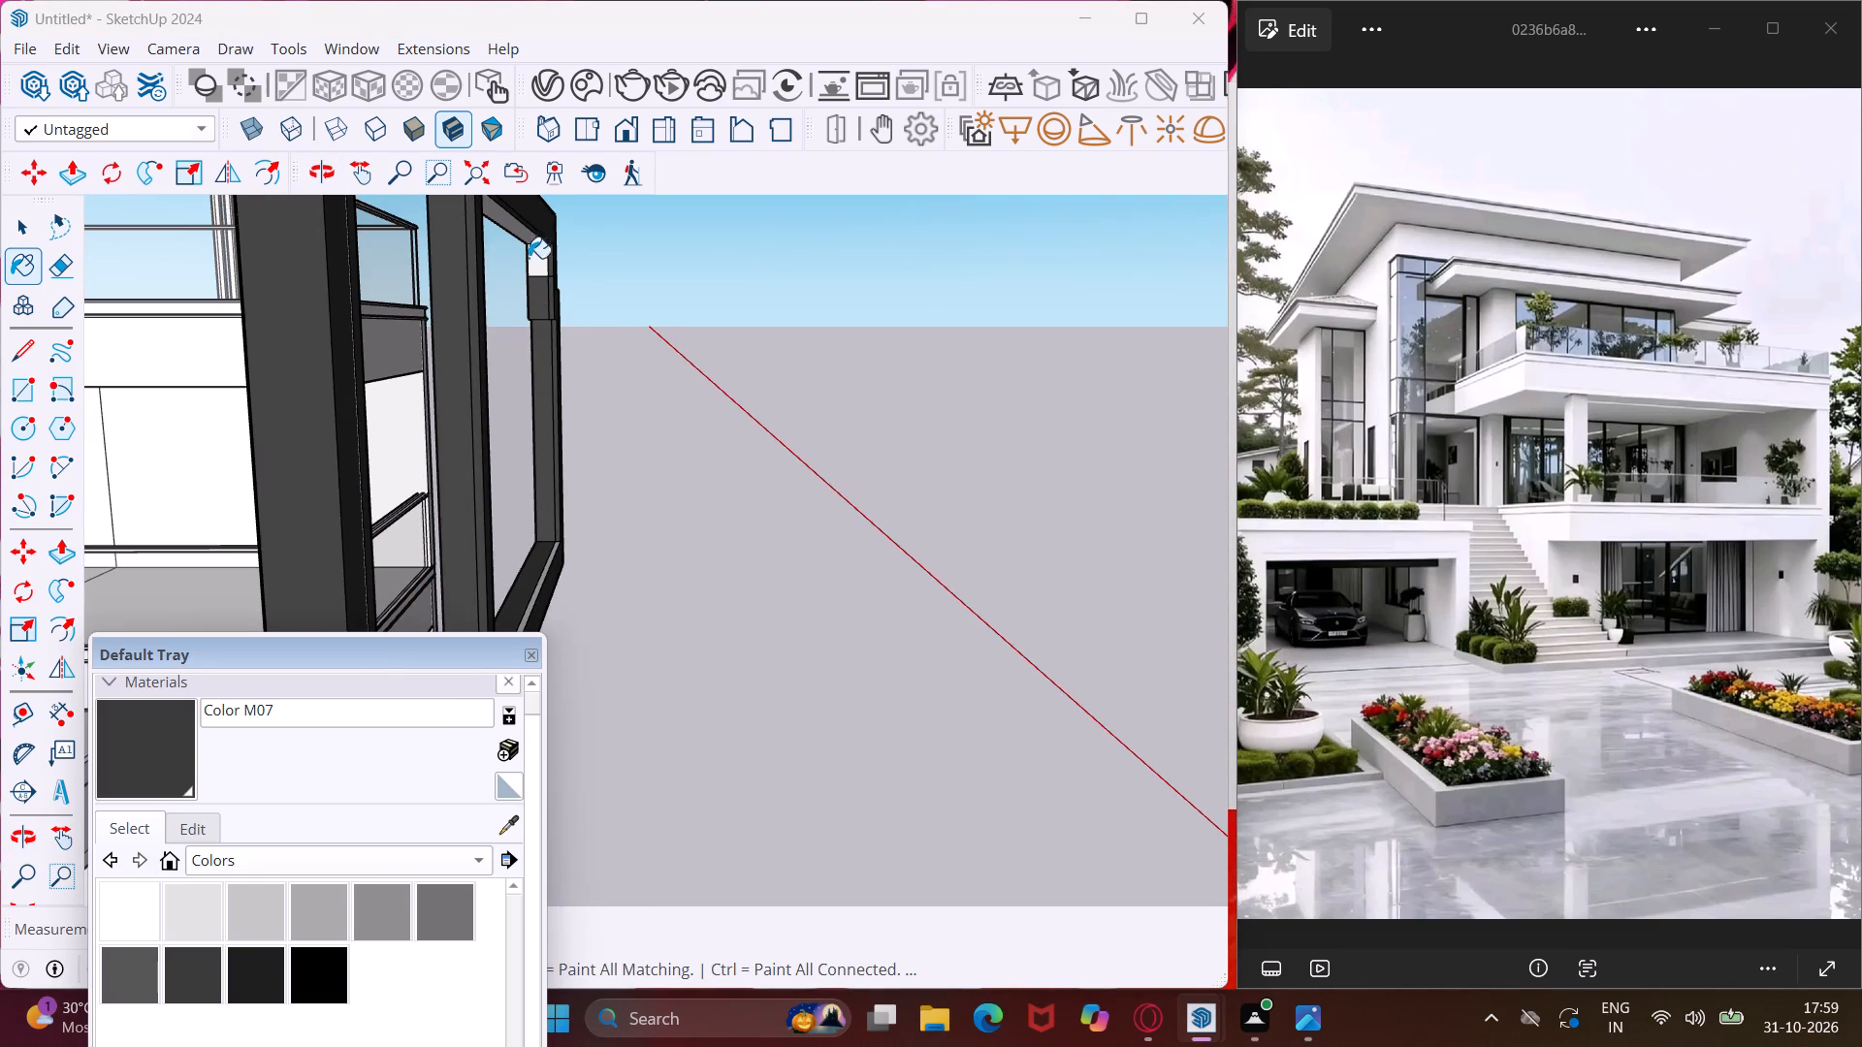
scroll(523, 242, up, 6)
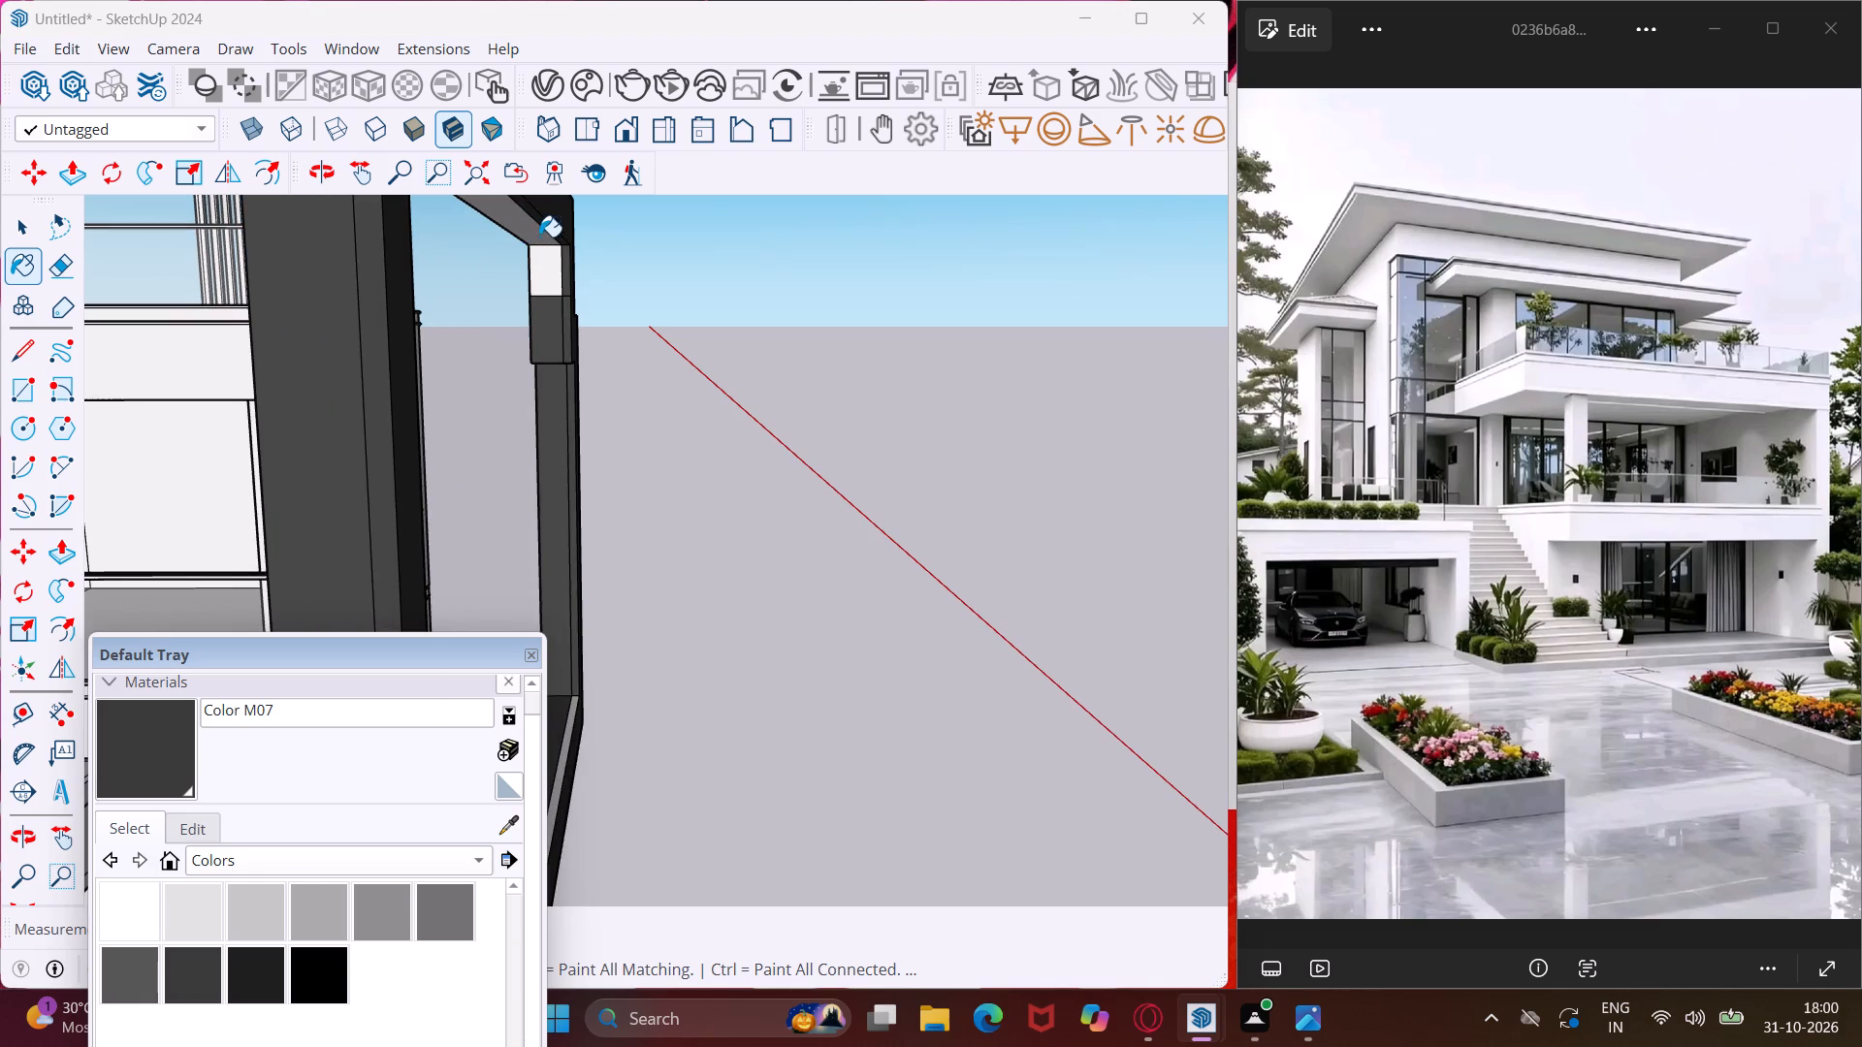
middle_drag(543, 242, 655, 293)
scroll(528, 295, up, 3)
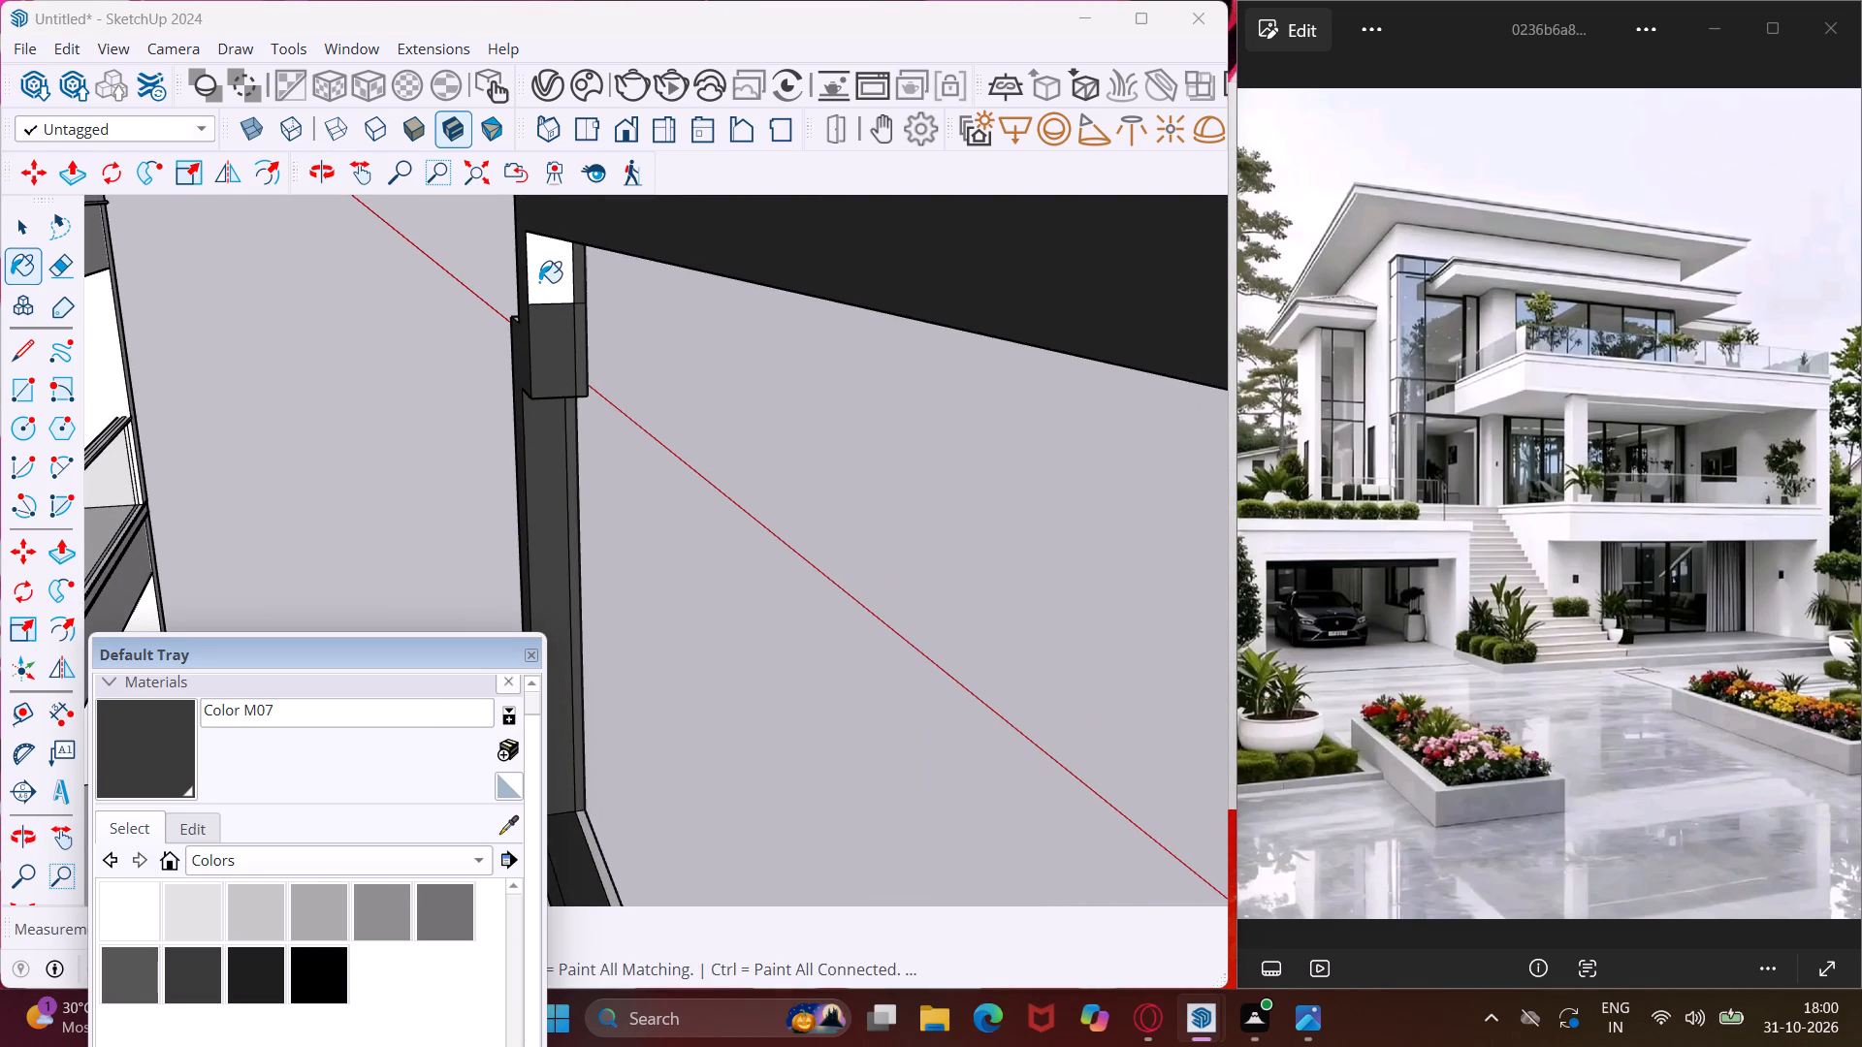
scroll(539, 282, up, 1)
click(539, 282)
middle_drag(544, 323, 542, 207)
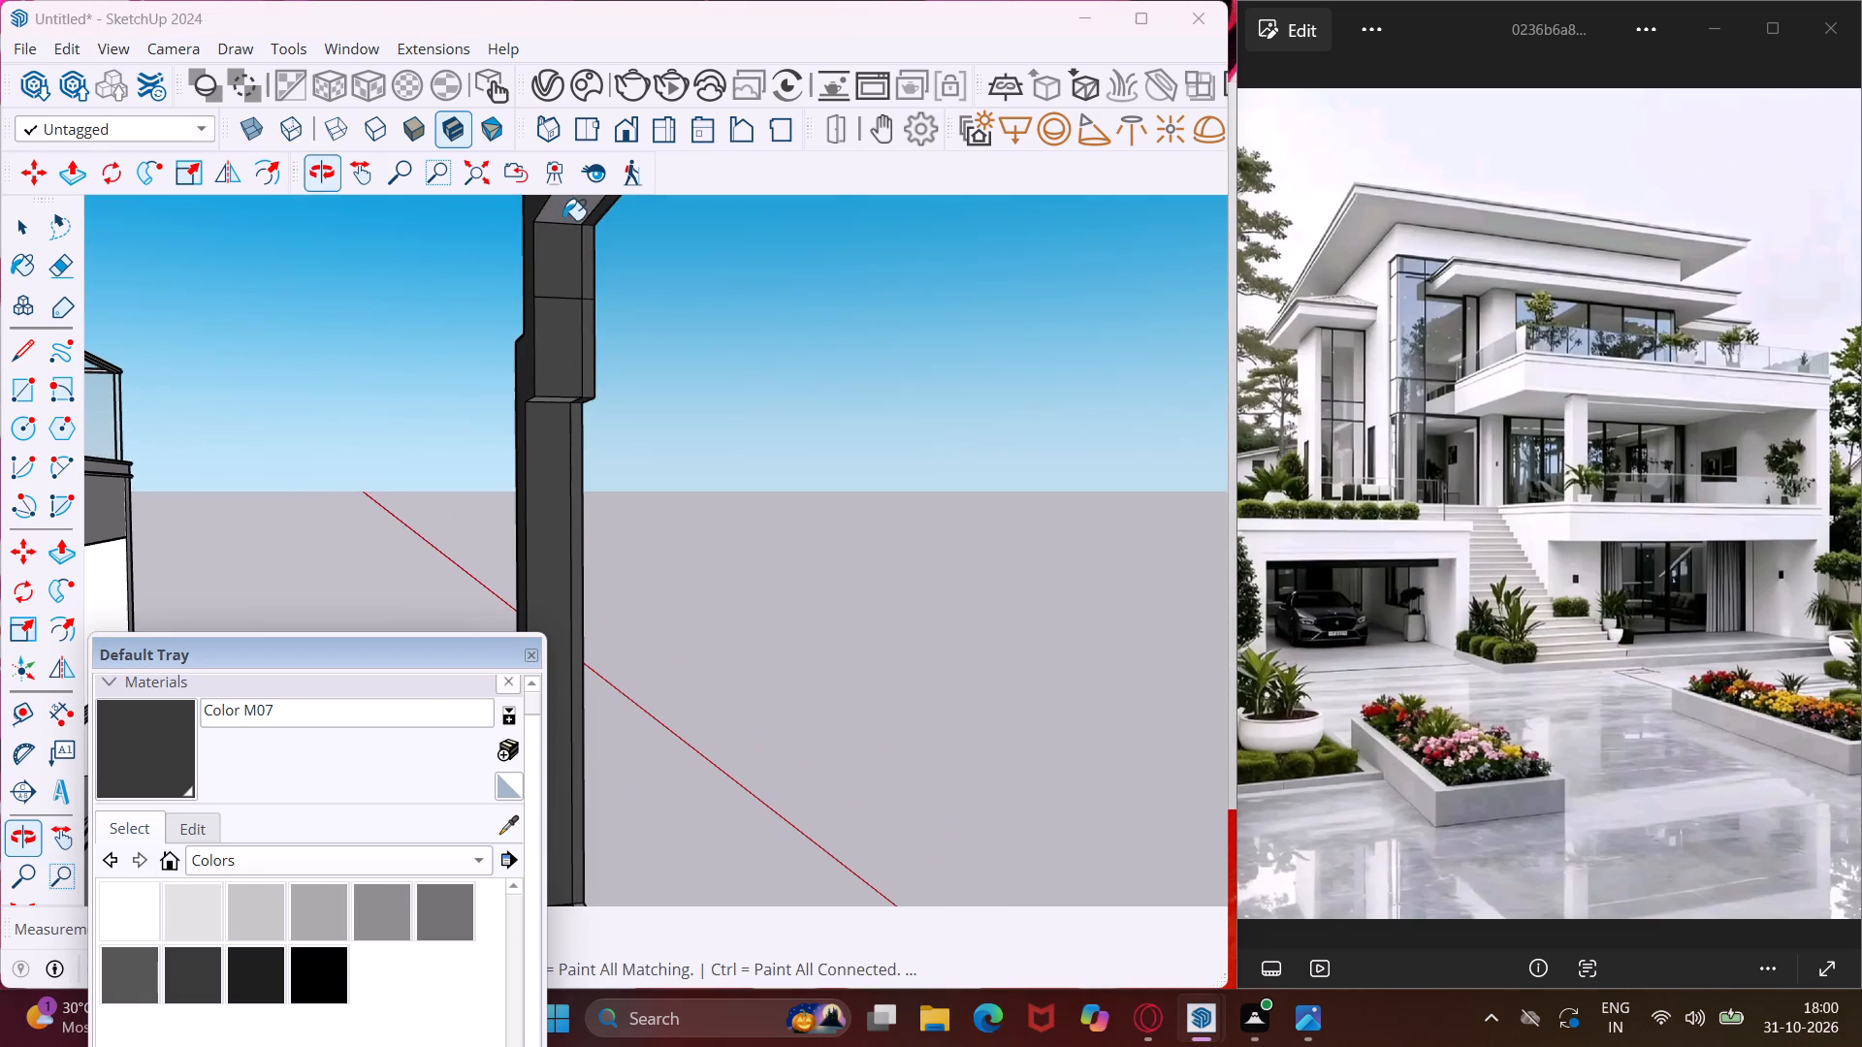
click(560, 210)
middle_drag(540, 250, 537, 312)
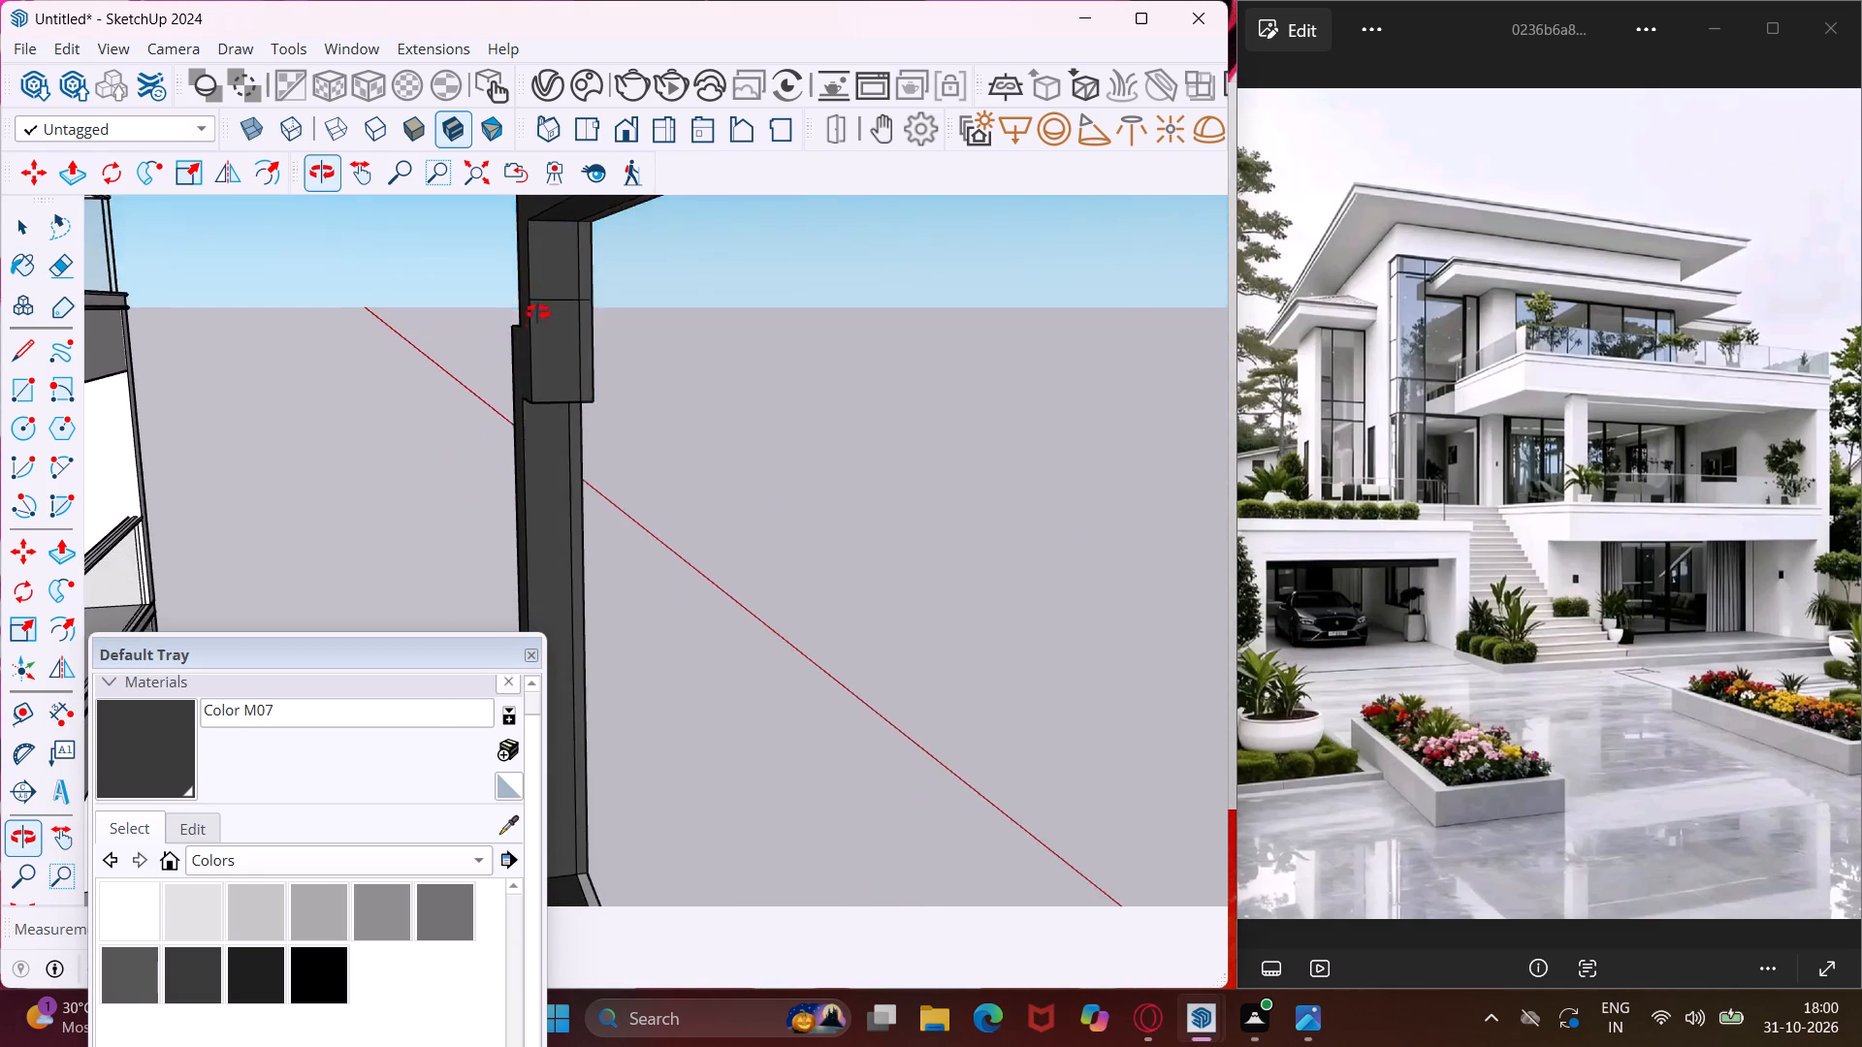
middle_drag(537, 312, 551, 197)
scroll(545, 409, up, 5)
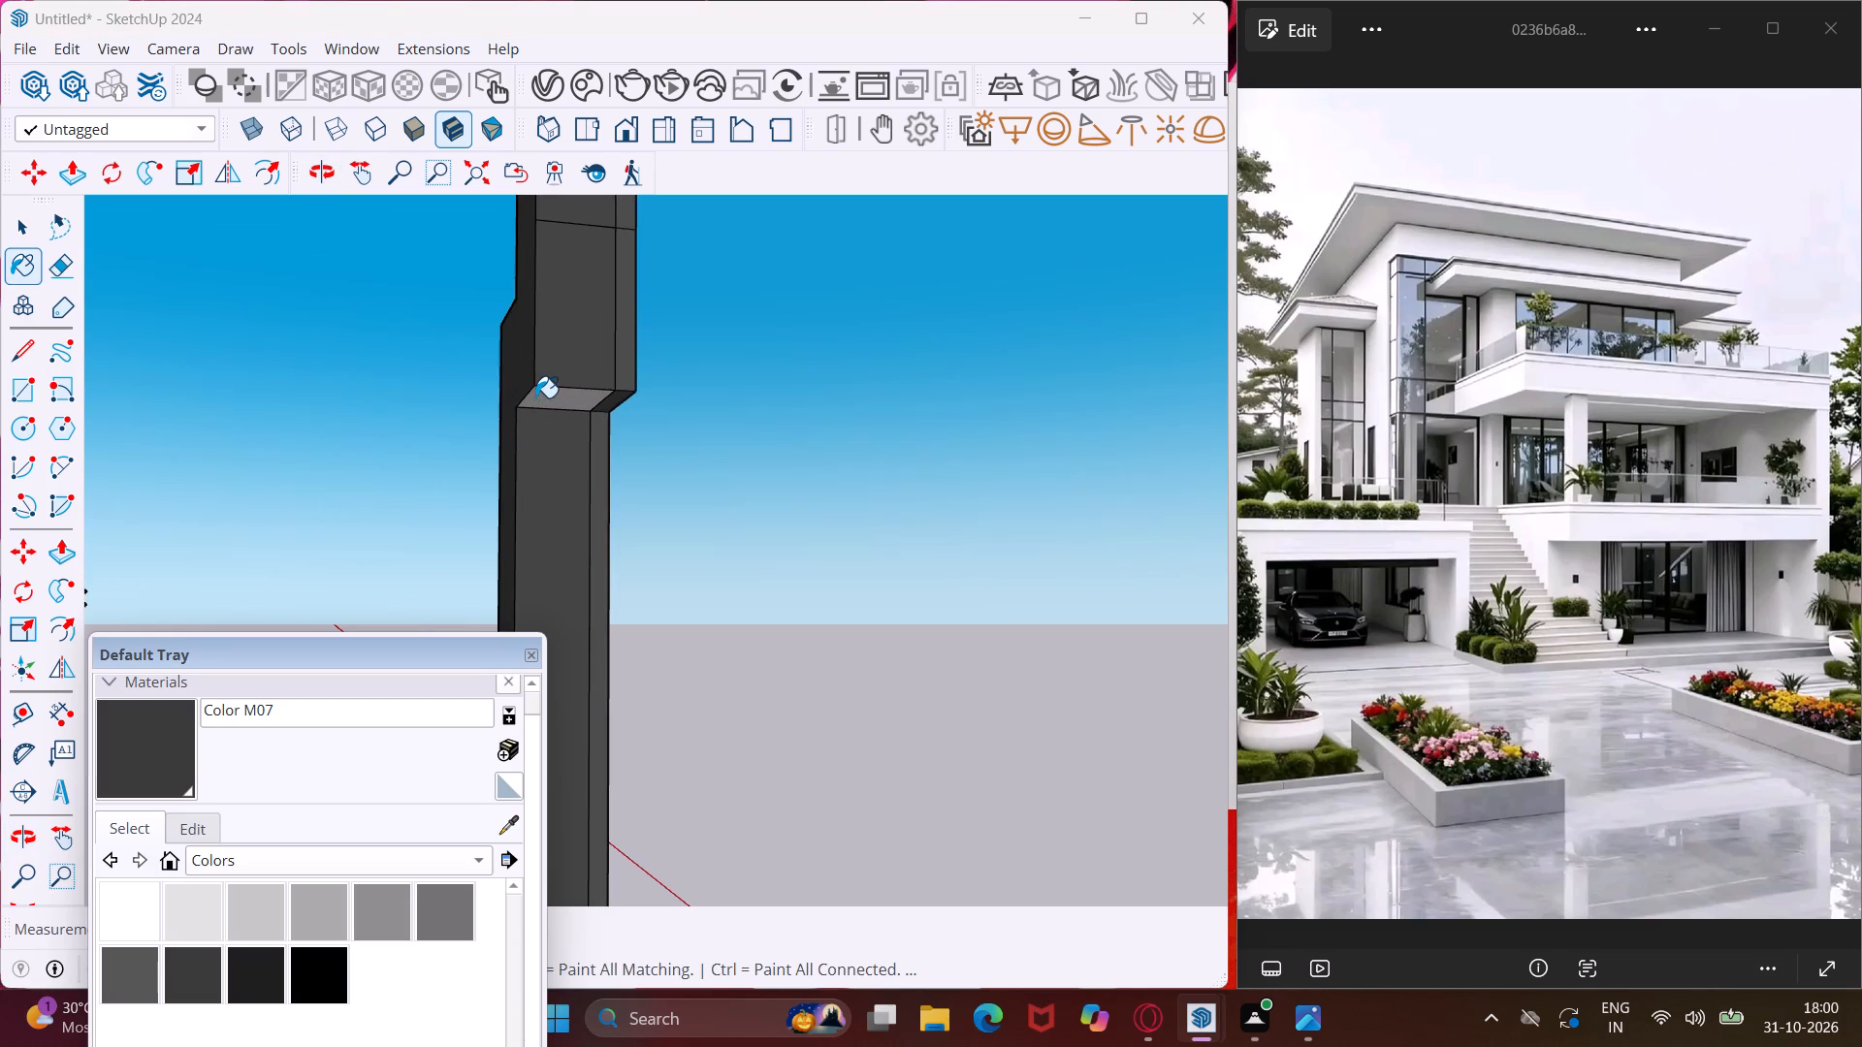
click(535, 397)
Paint the stepped end post's outer ledge, the faces below it and the four outer side faces above it with Color M07.
middle_drag(535, 397, 1263, 808)
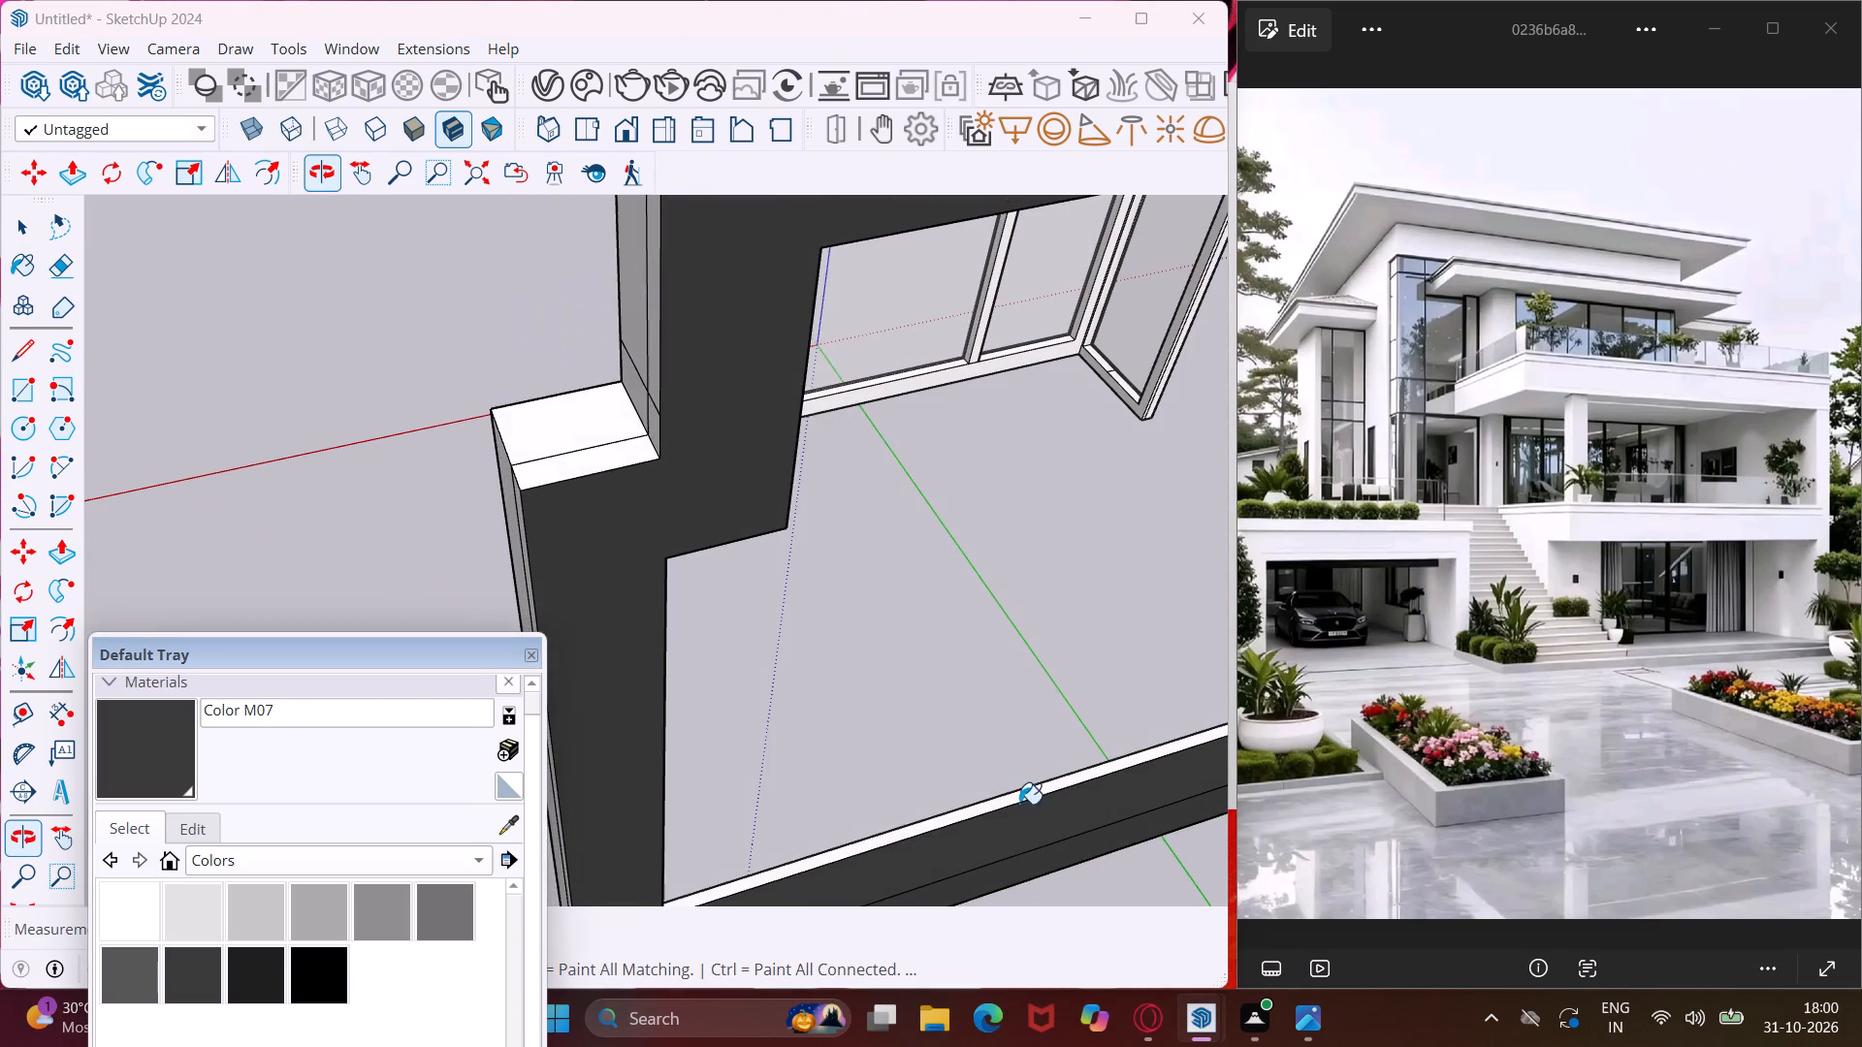
scroll(579, 454, up, 2)
click(579, 475)
click(553, 432)
middle_drag(553, 432, 802, 416)
click(471, 537)
click(531, 553)
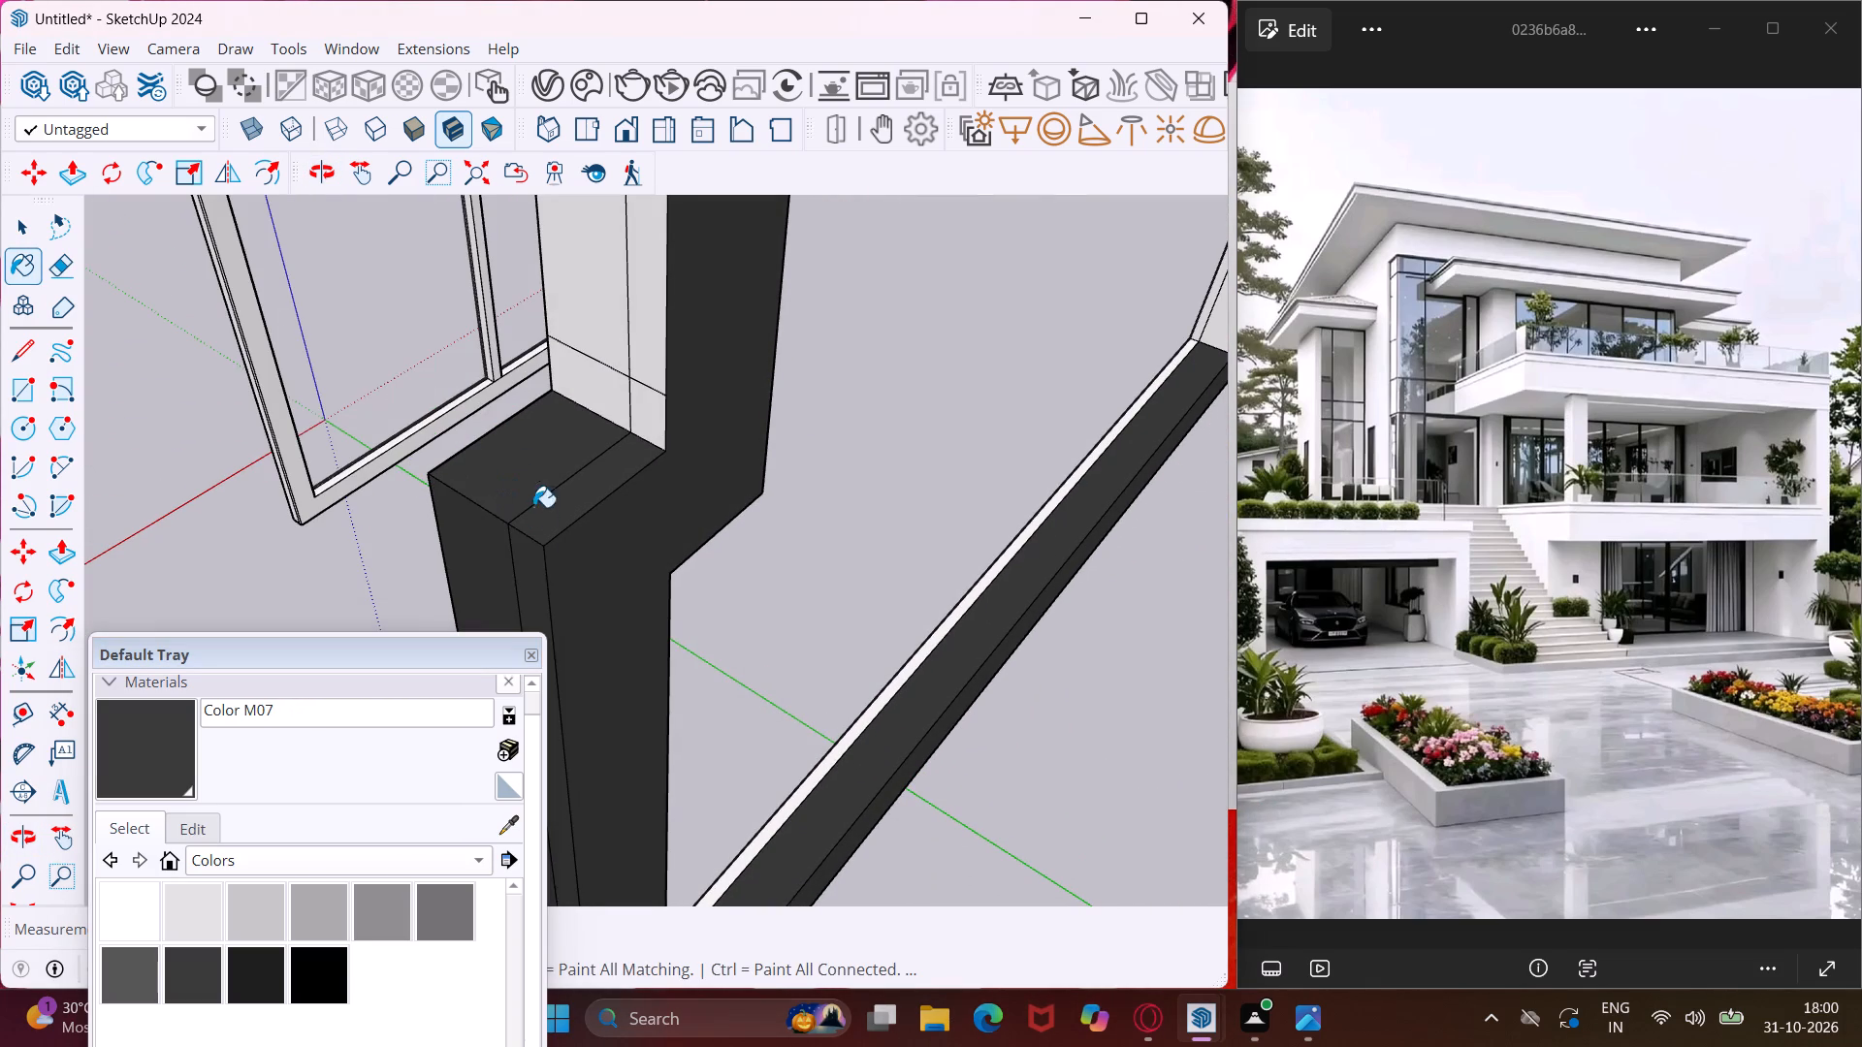
click(595, 390)
click(641, 397)
click(605, 353)
click(651, 353)
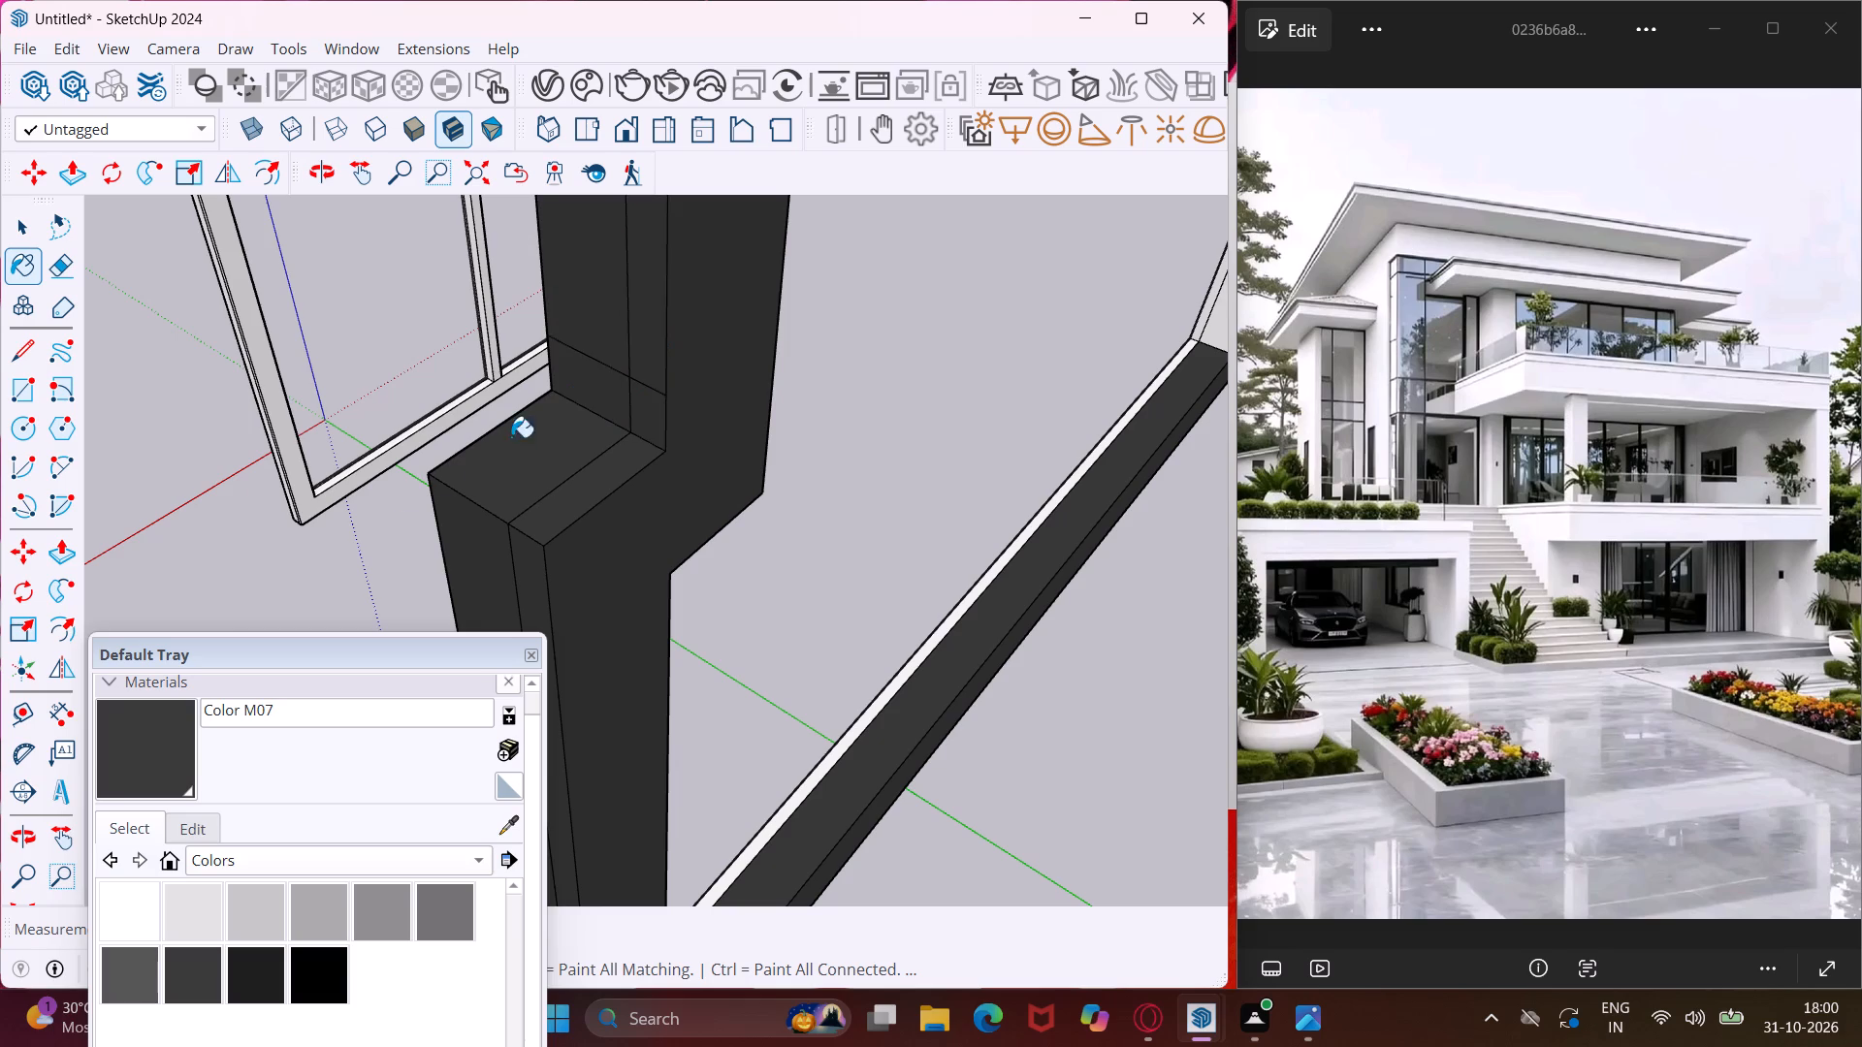
middle_drag(400, 508, 784, 516)
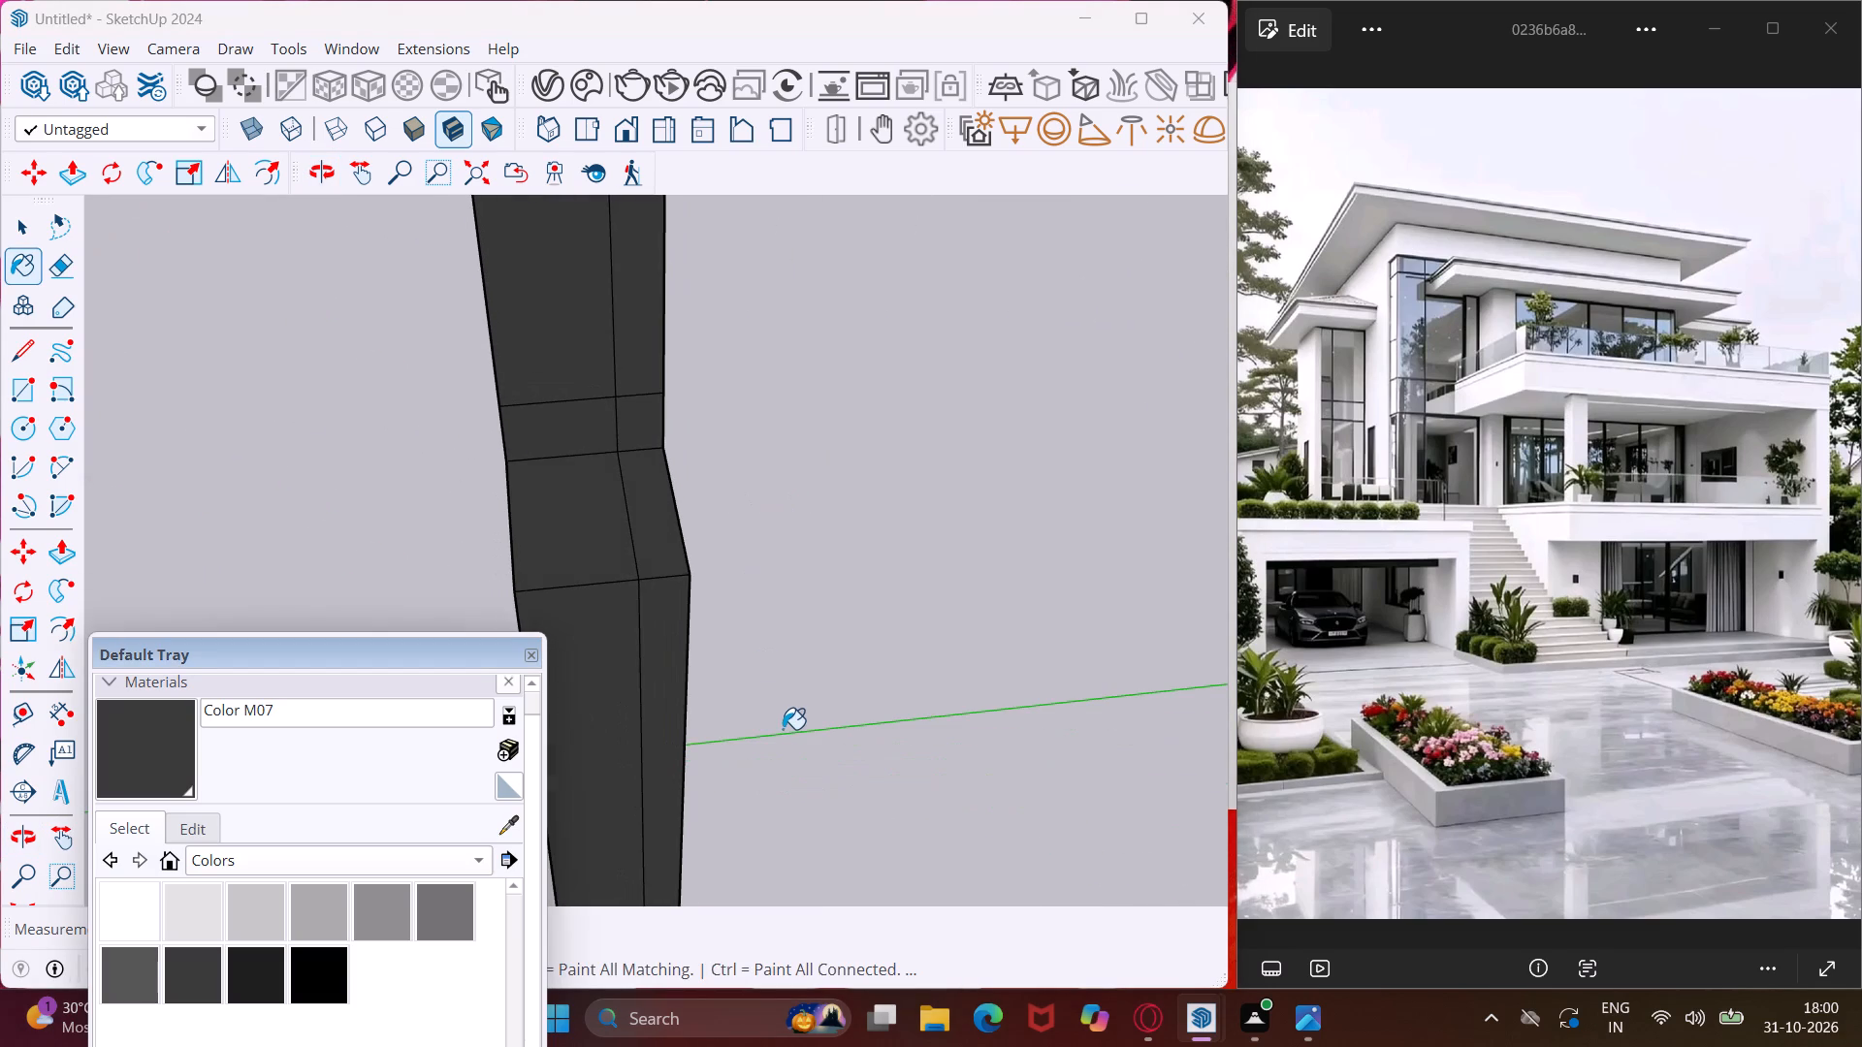
Paint the two white pieces at the top rail's outer end above the stepped post with Color M07.
scroll(667, 417, down, 6)
scroll(644, 329, up, 6)
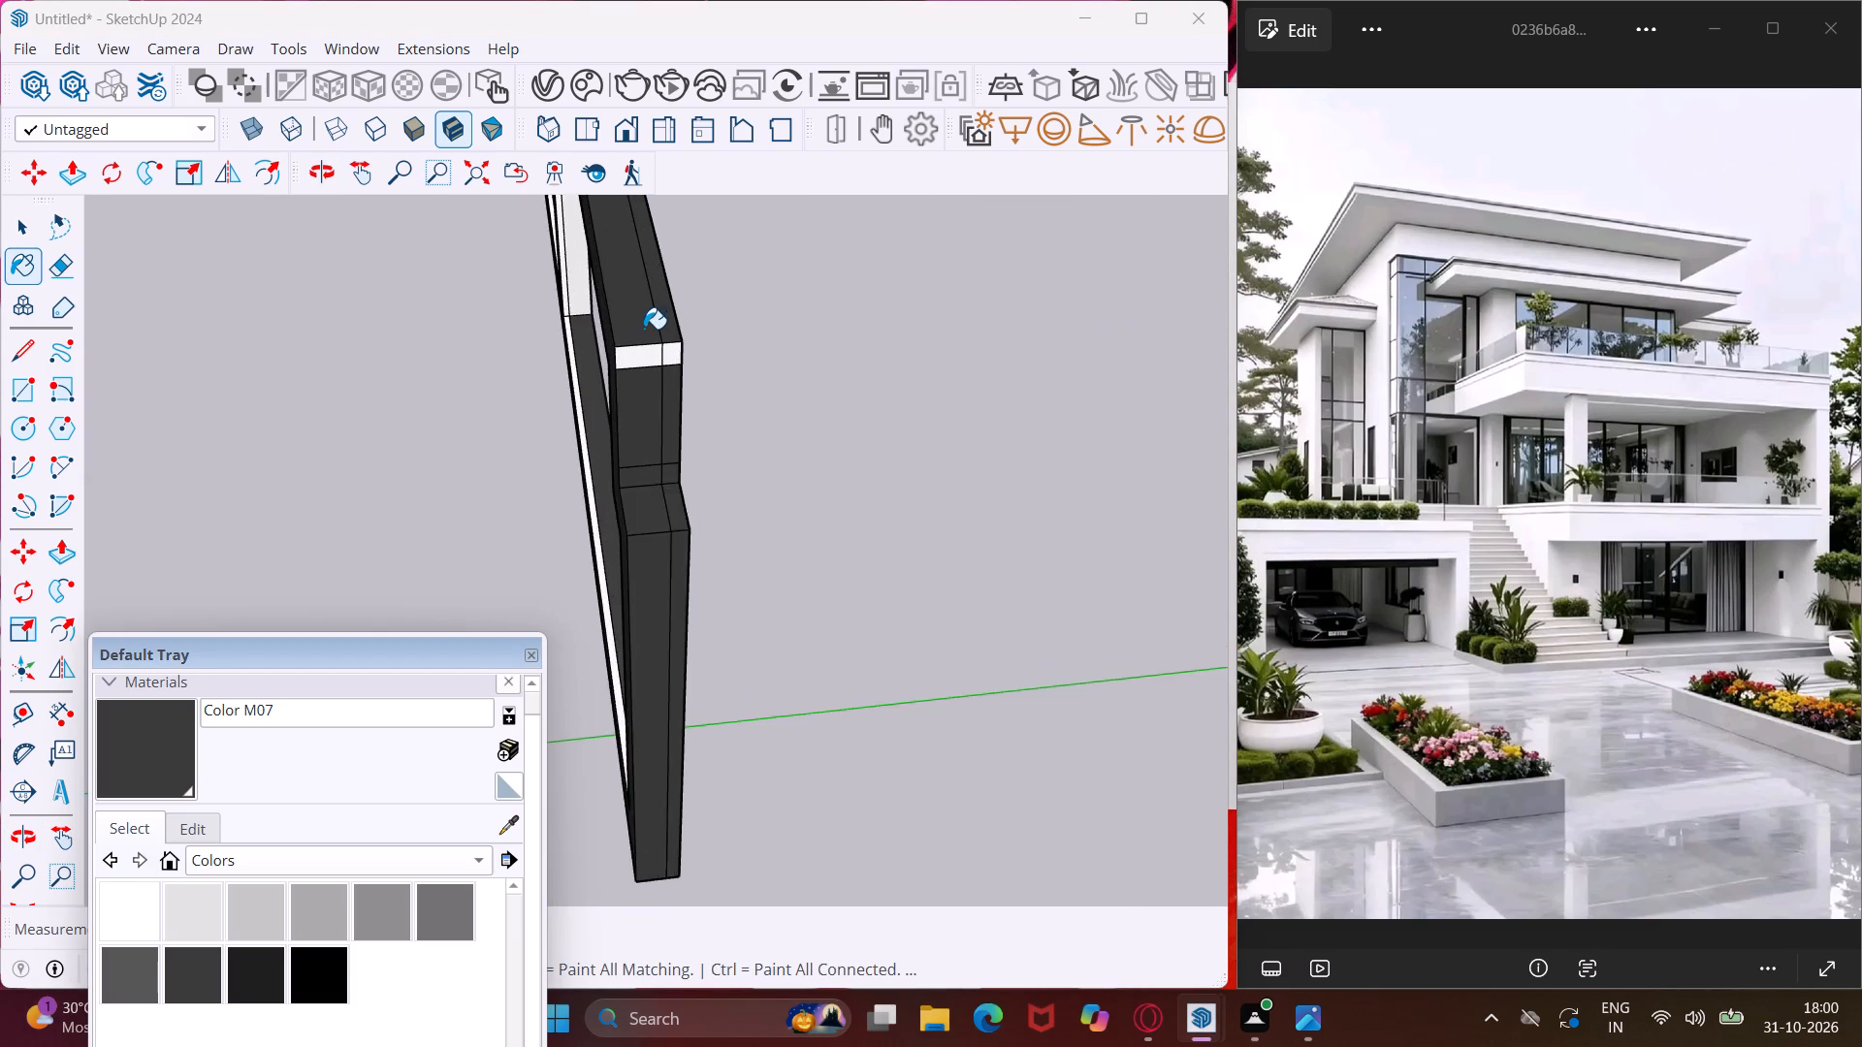
scroll(644, 329, up, 5)
click(639, 371)
click(707, 377)
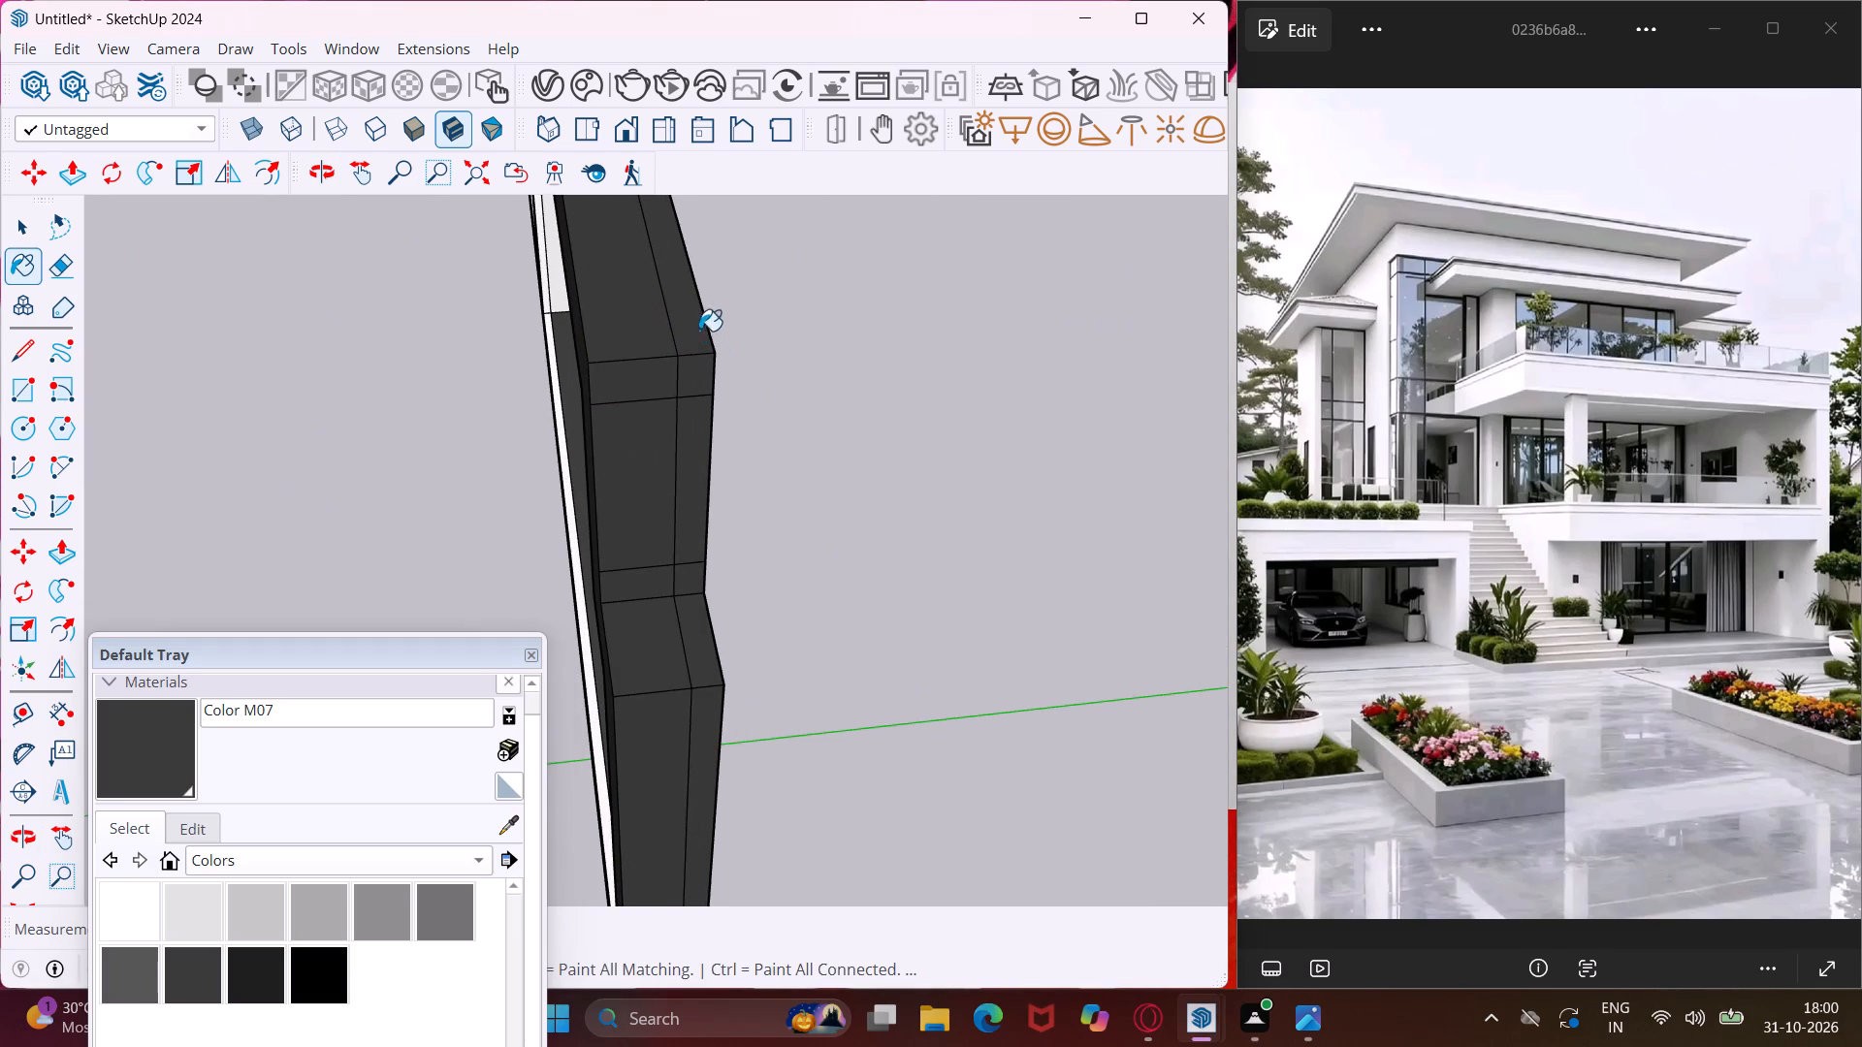
Paint the long white strip along the bottom rail's upper ledge with Color M07.
scroll(699, 331, down, 4)
scroll(579, 565, up, 4)
scroll(600, 592, down, 3)
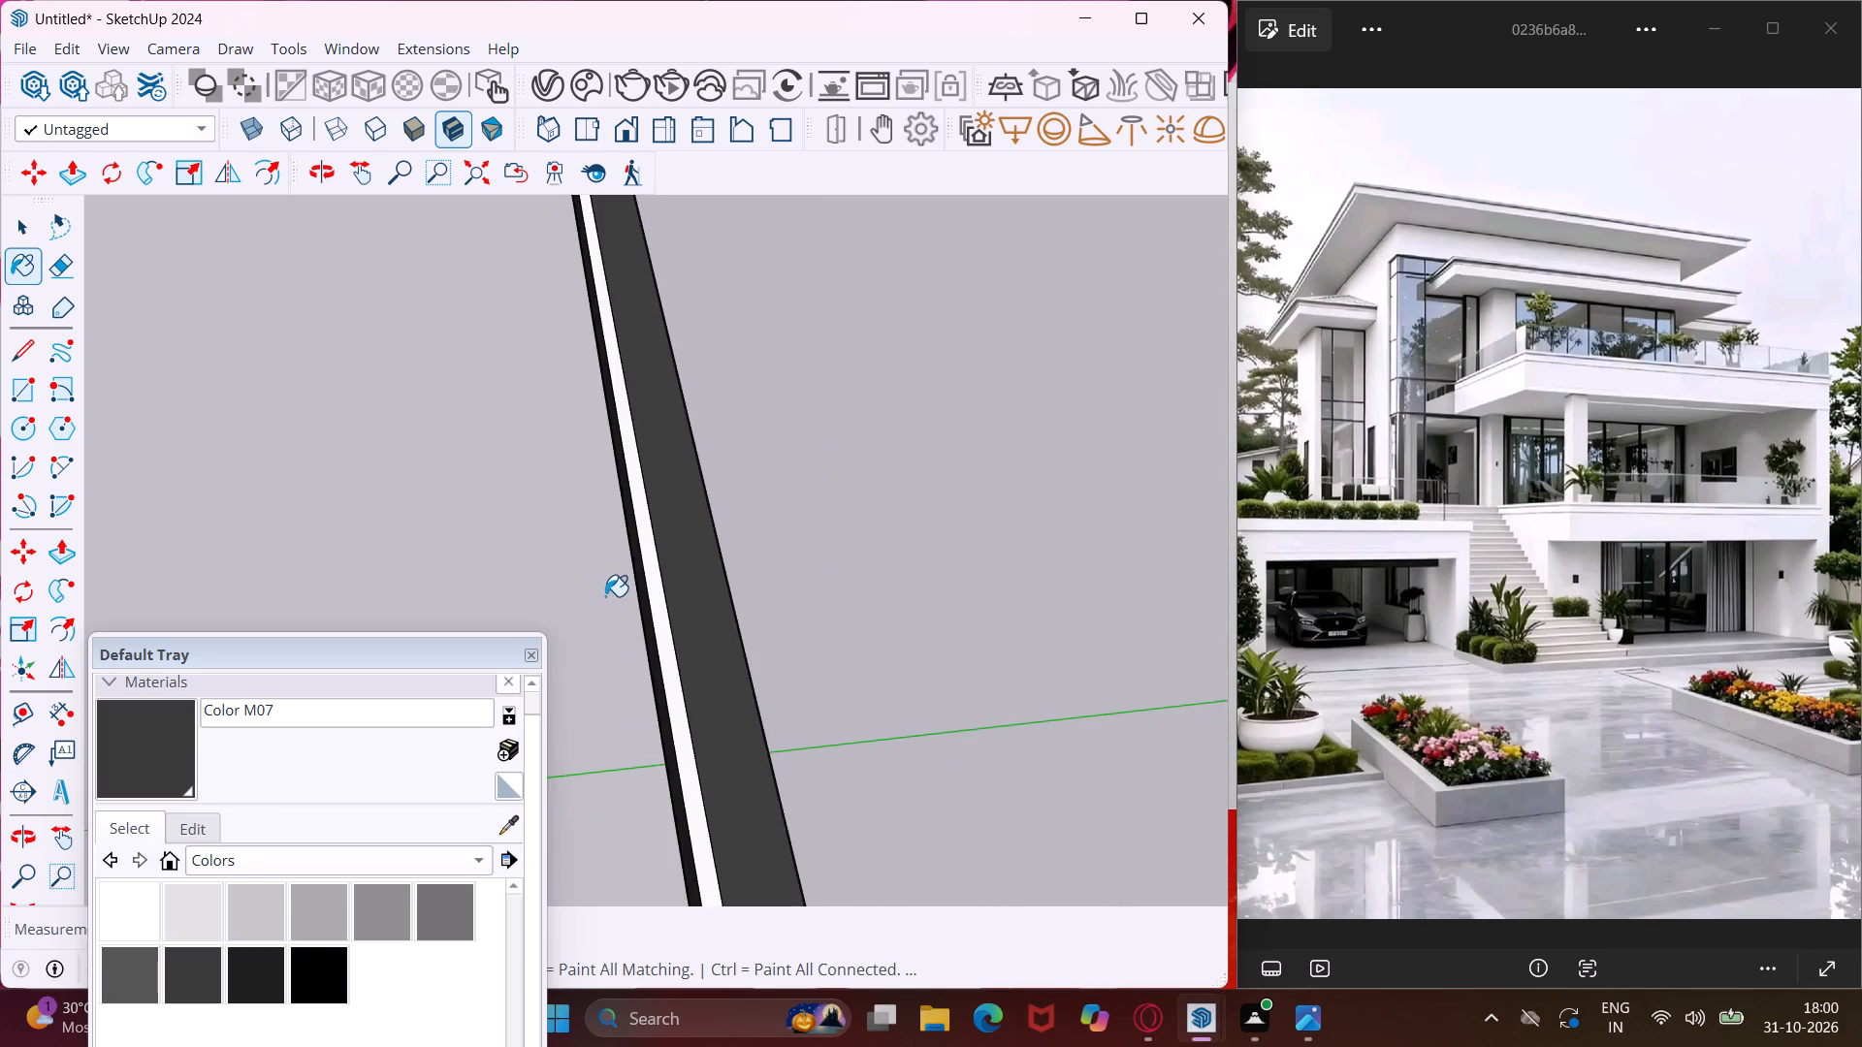
scroll(611, 605, up, 2)
scroll(641, 612, down, 2)
scroll(684, 581, up, 1)
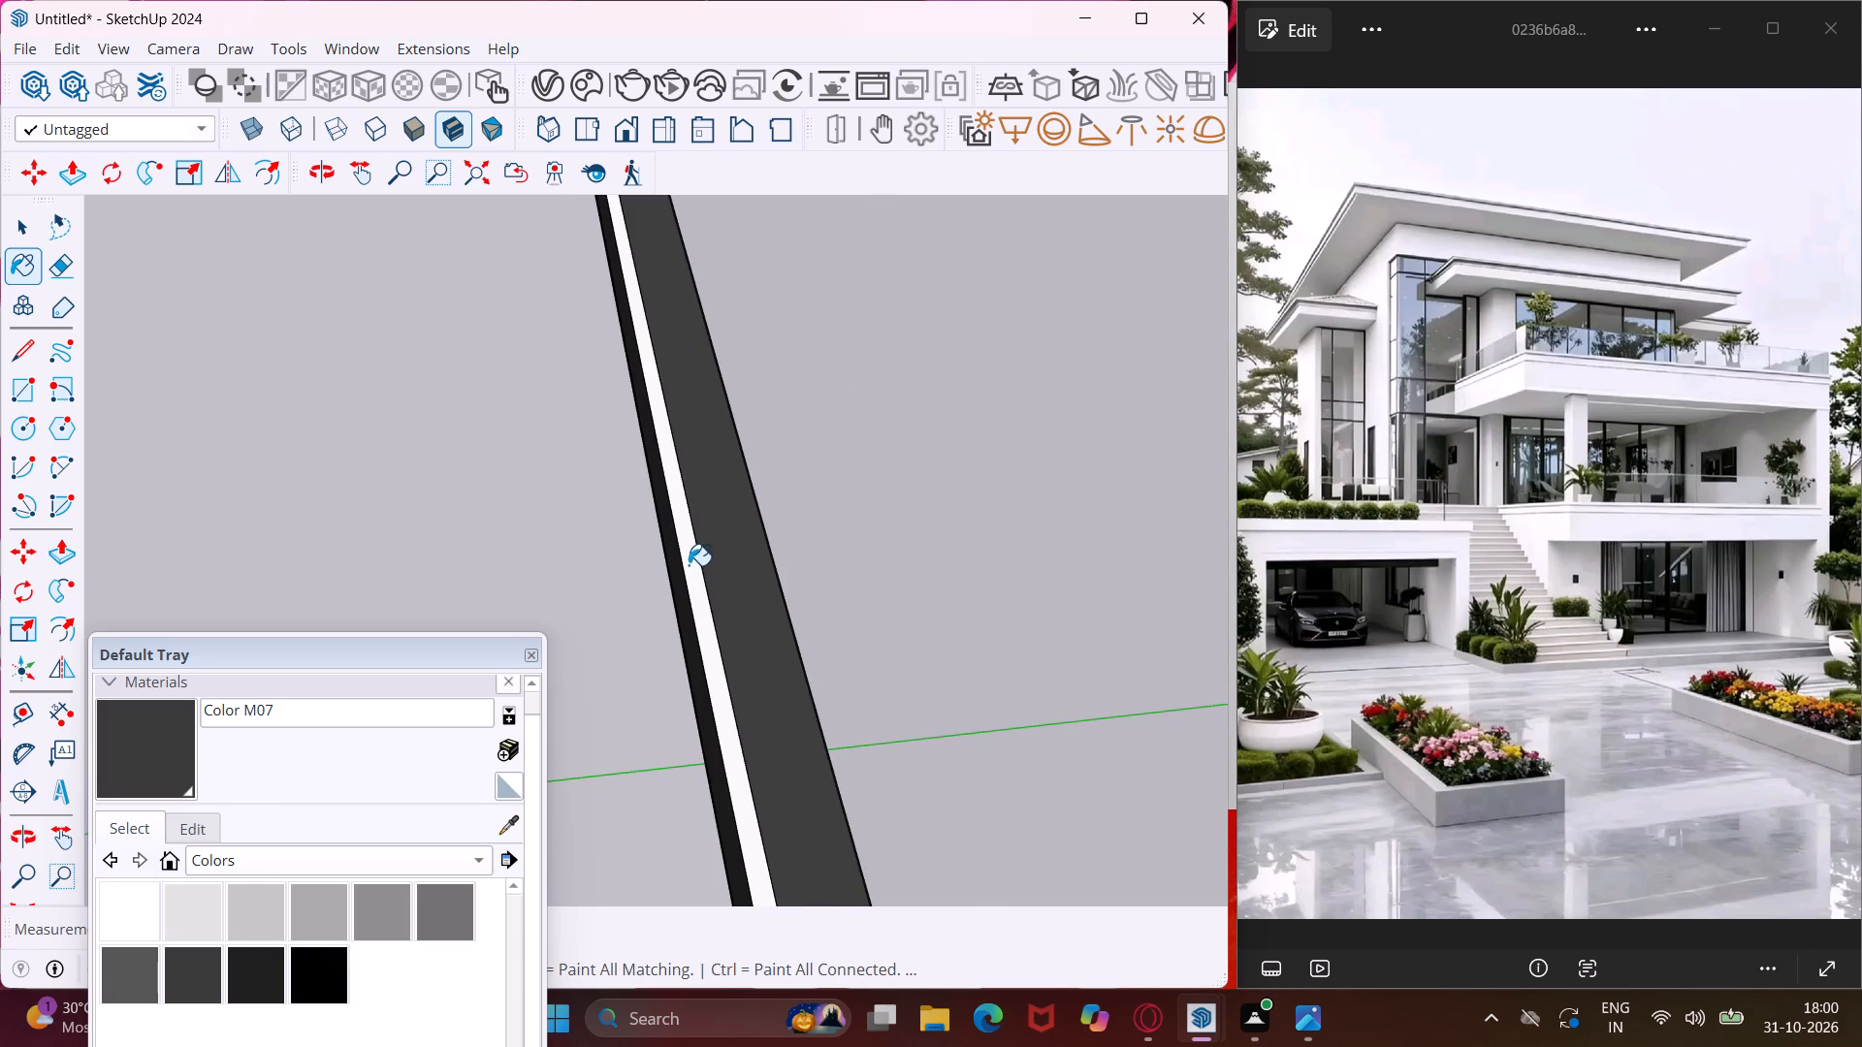
click(689, 565)
Paint the mullion's narrow edge strip and the white strip along the smaller pane's bottom rail with Color M07.
middle_drag(674, 548, 835, 585)
scroll(835, 585, up, 2)
scroll(778, 550, down, 12)
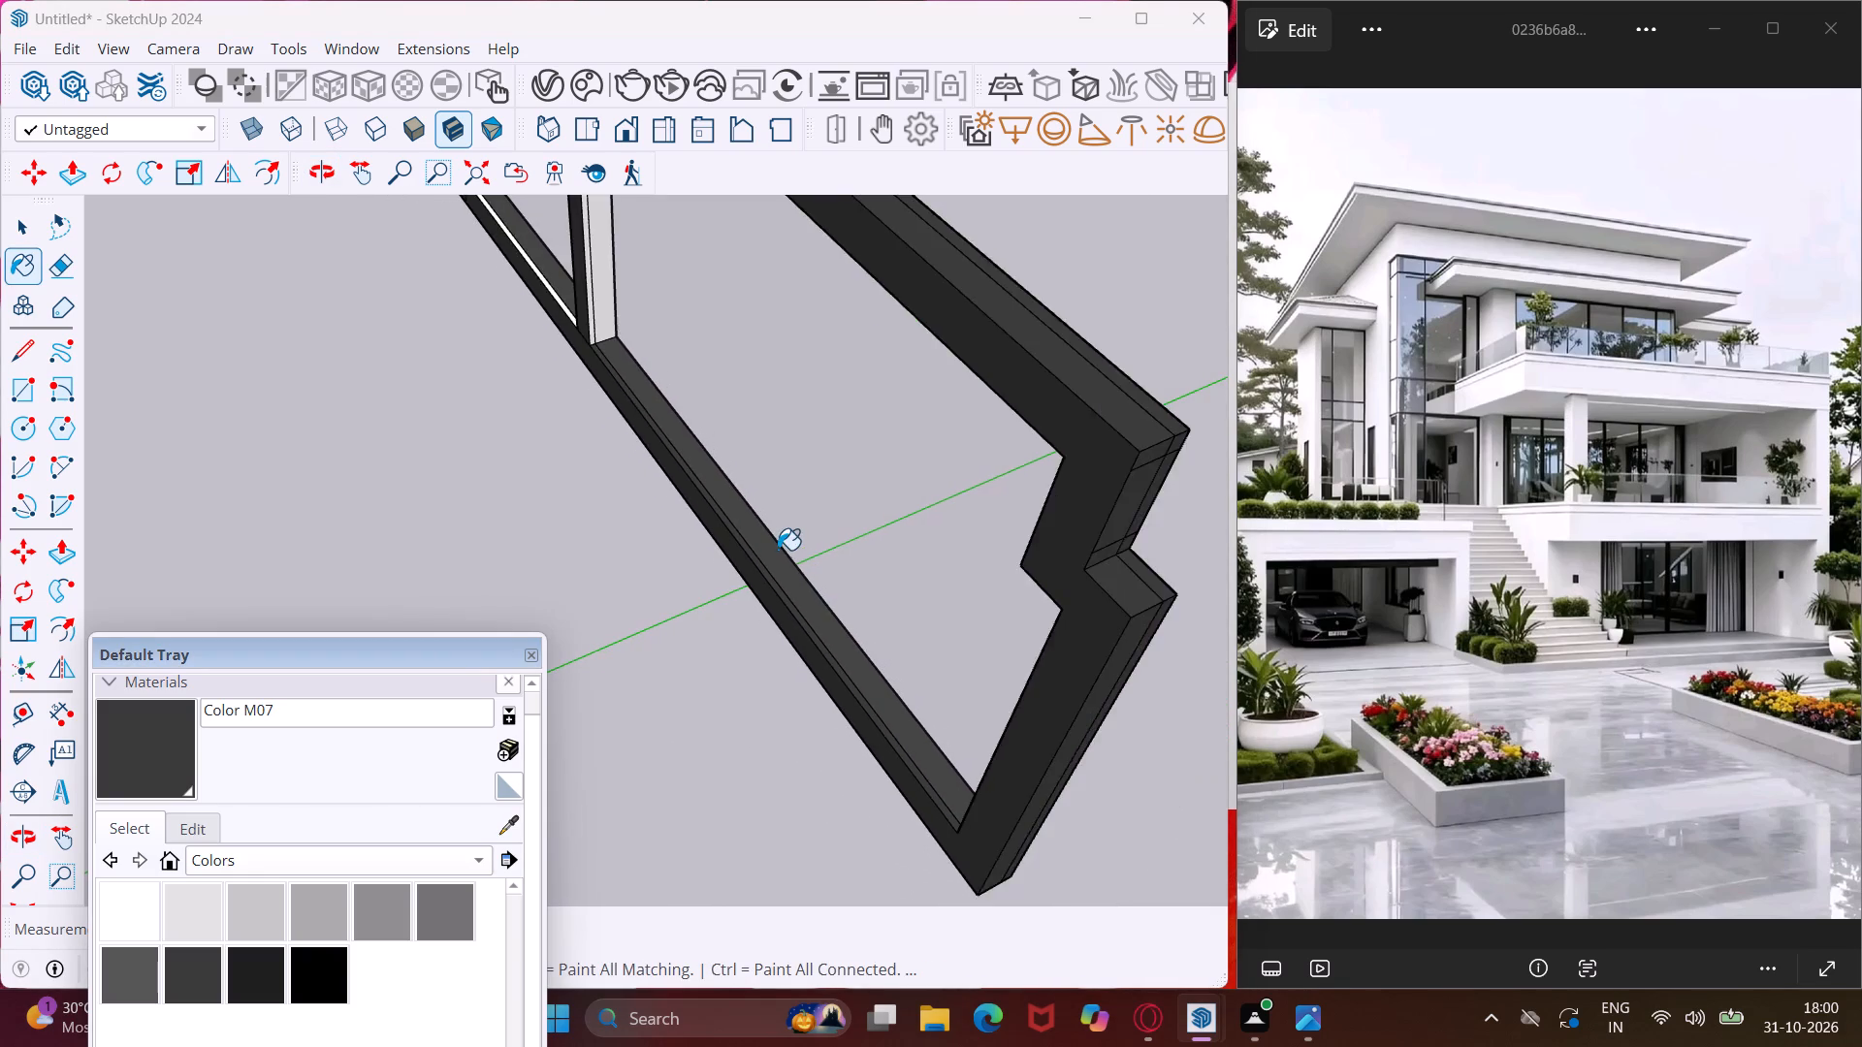
scroll(778, 550, down, 5)
scroll(635, 244, up, 8)
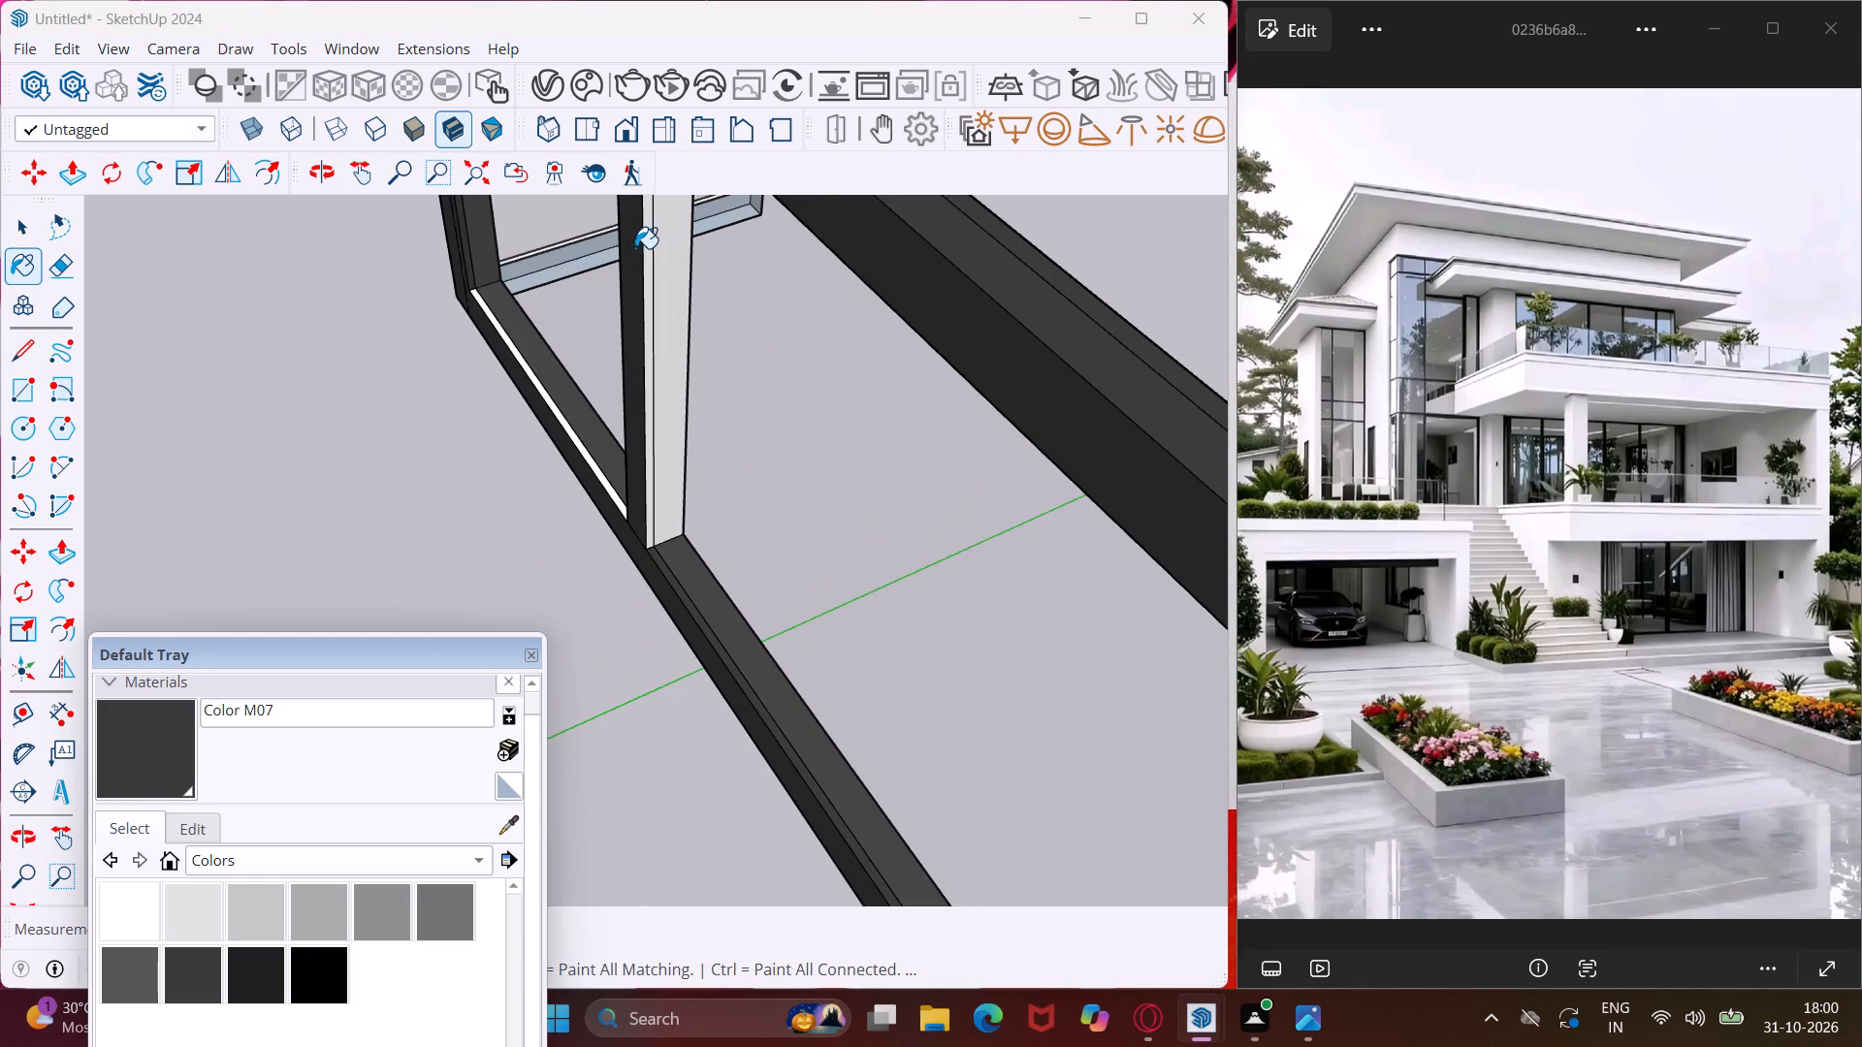
click(648, 275)
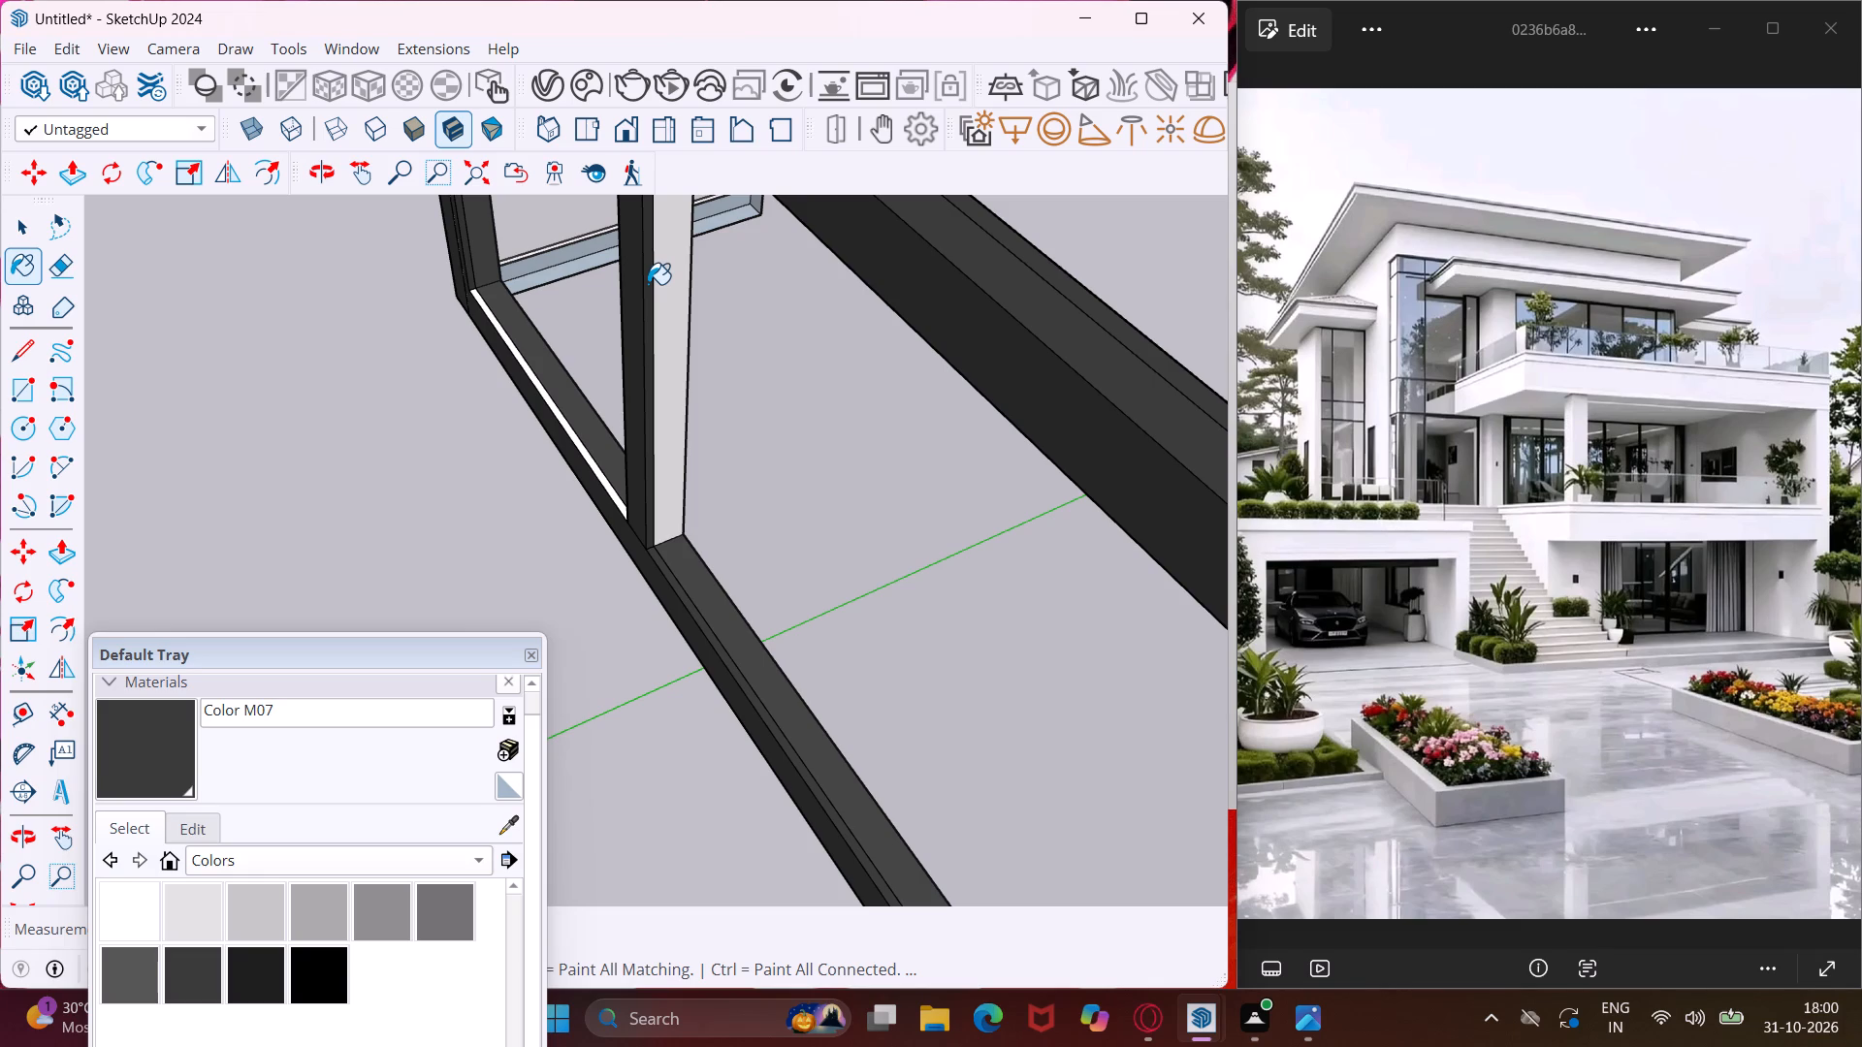
scroll(635, 350, up, 4)
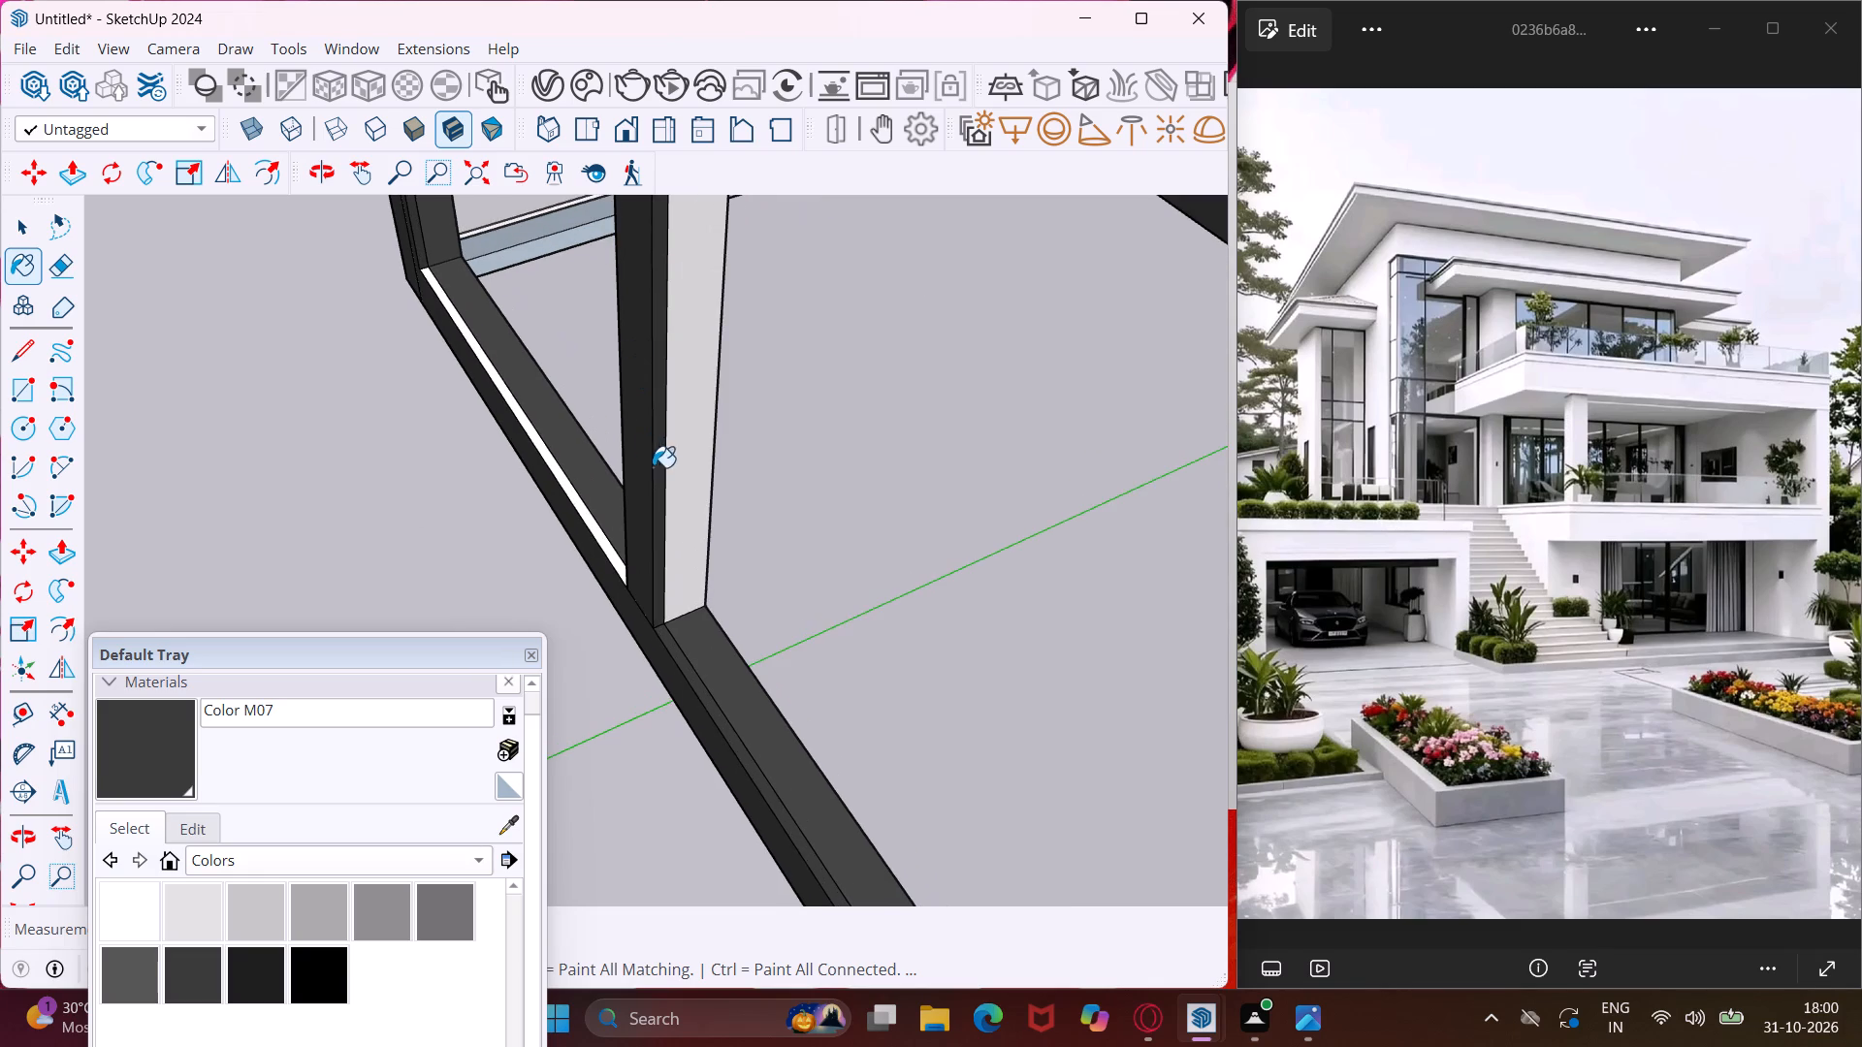
scroll(646, 467, up, 4)
click(589, 580)
scroll(348, 420, down, 7)
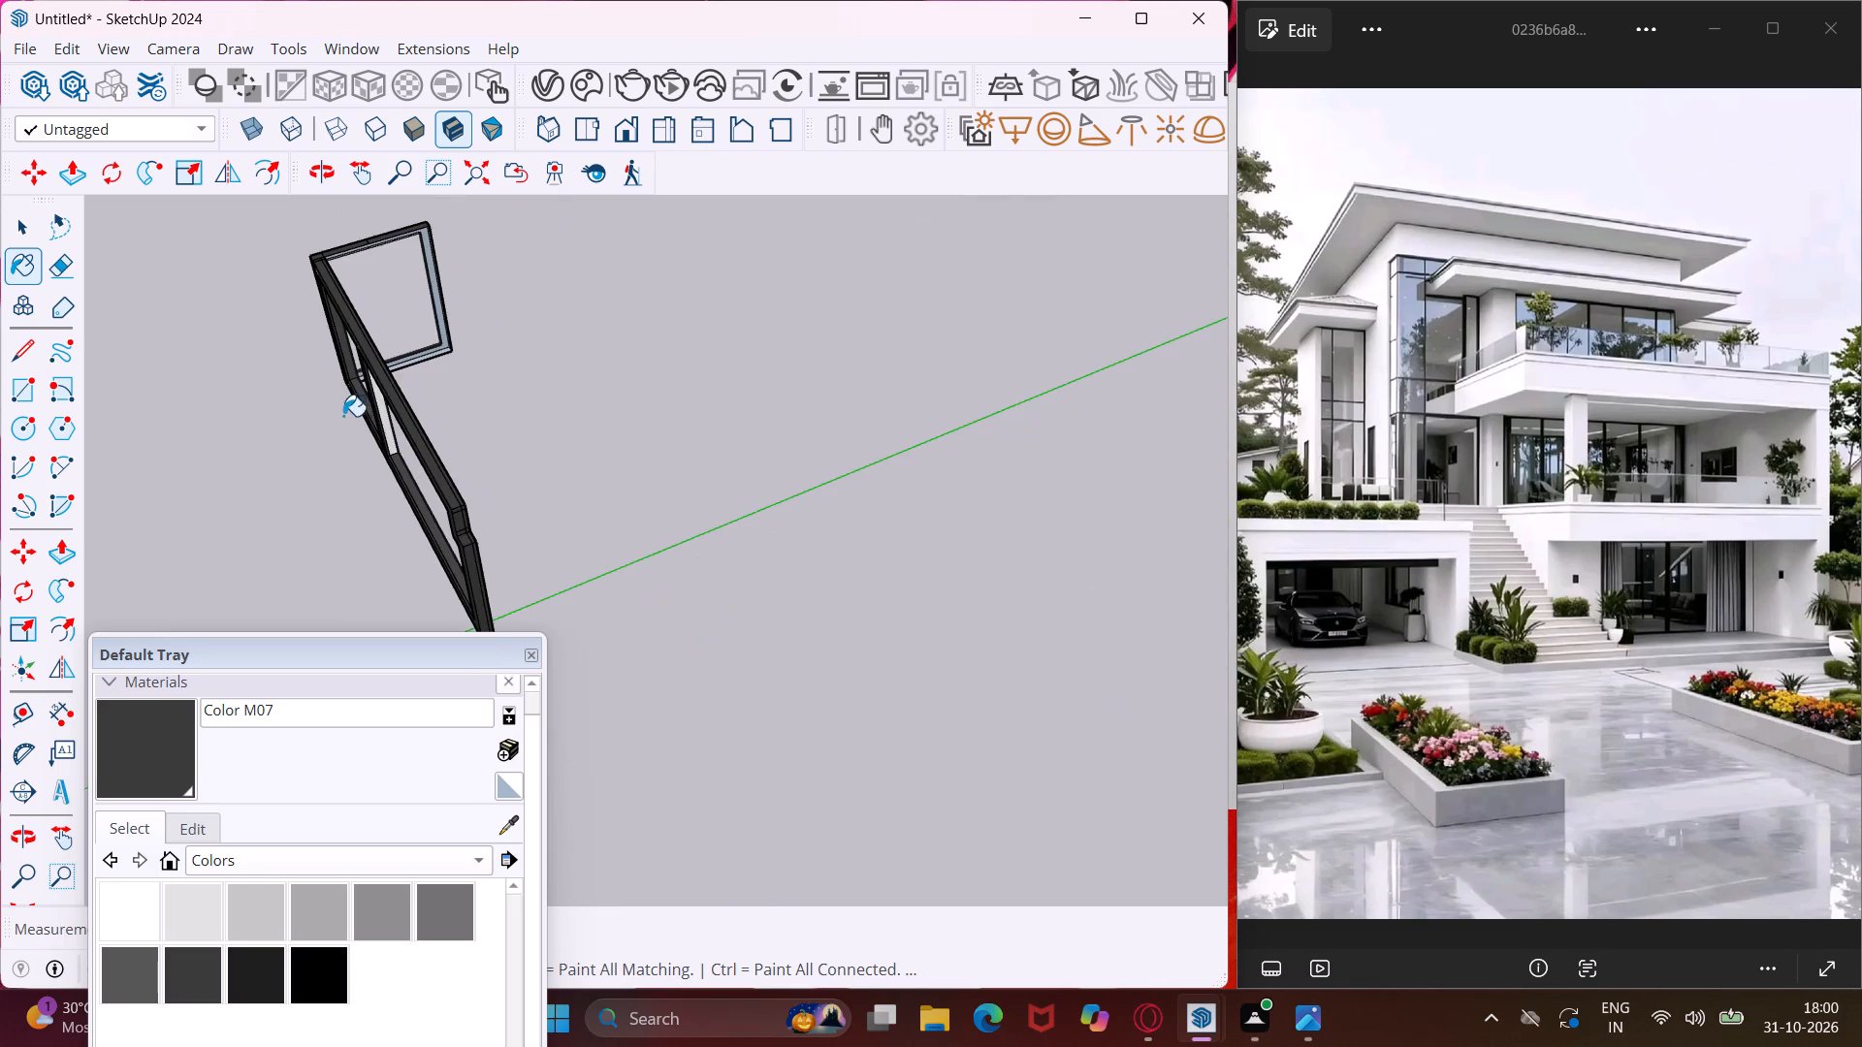
Paint the mullion's remaining white side face with Color M07.
middle_drag(399, 384, 178, 326)
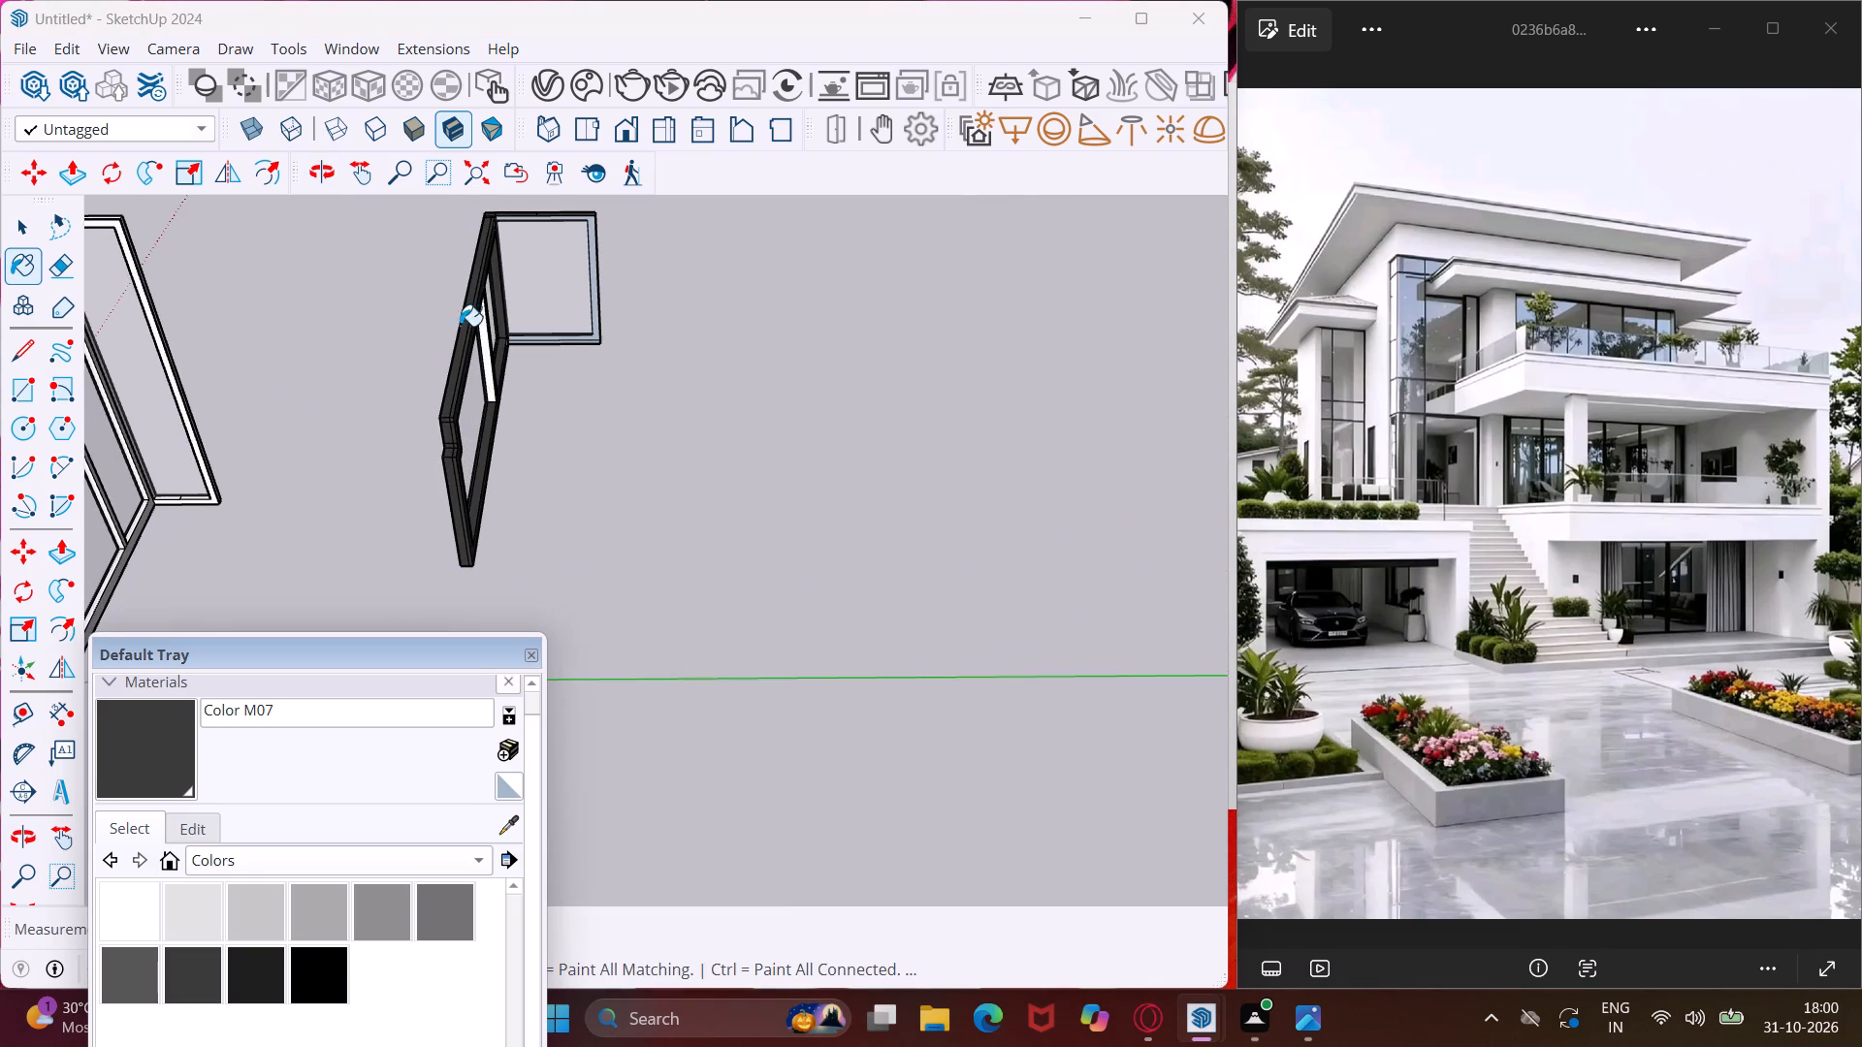
scroll(496, 326, up, 17)
click(469, 332)
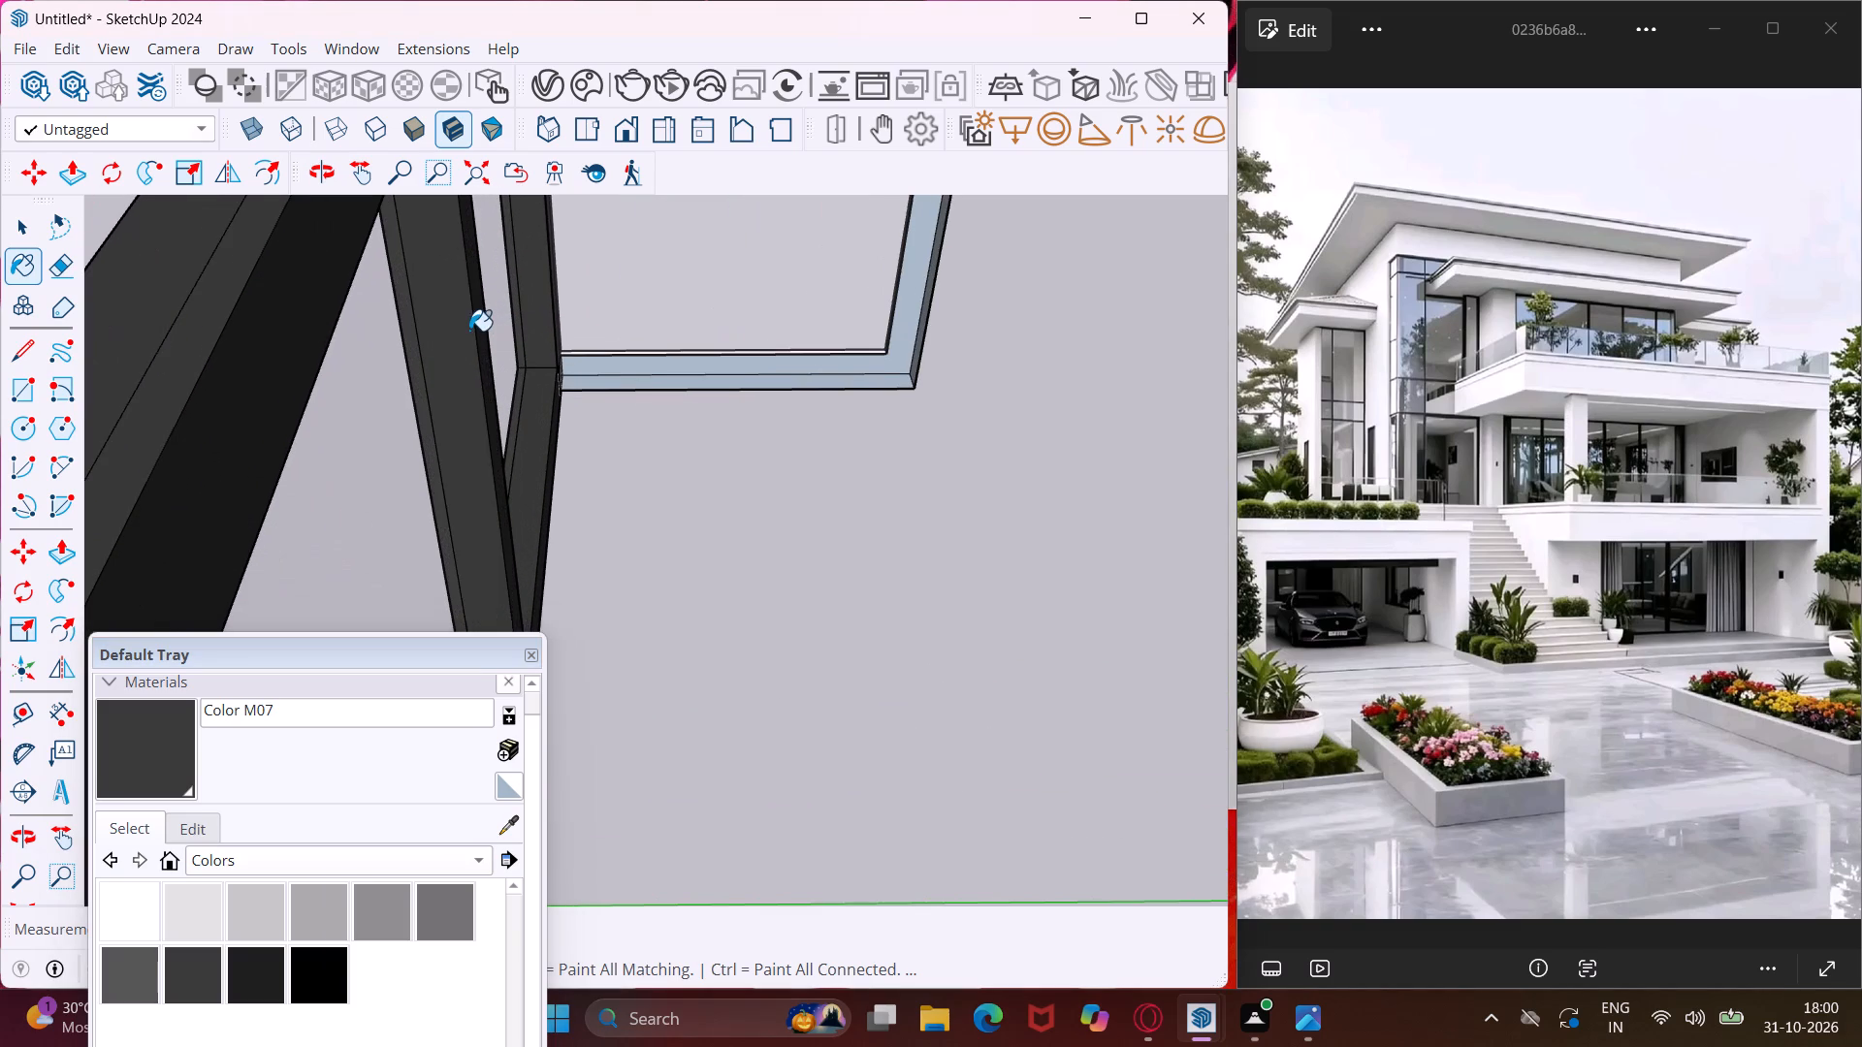
scroll(469, 296, down, 7)
middle_drag(473, 309, 777, 183)
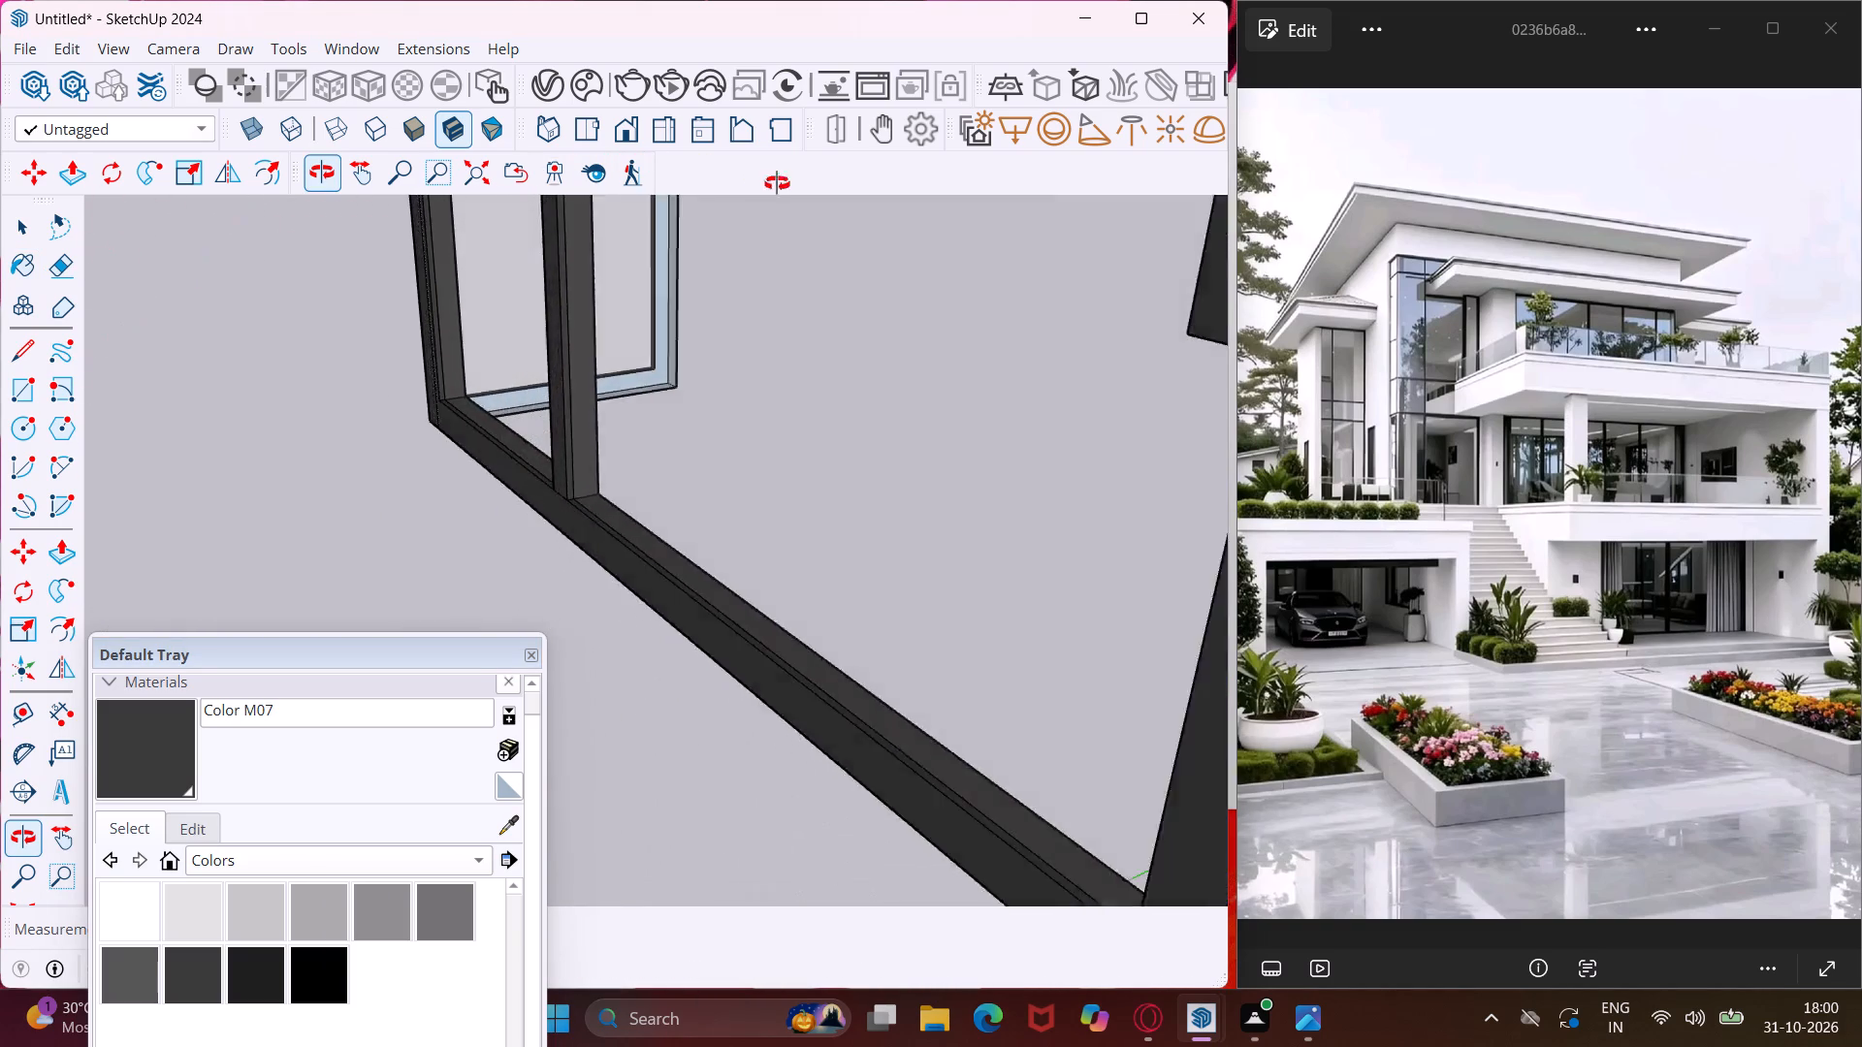
middle_drag(777, 183, 848, 234)
scroll(617, 334, down, 11)
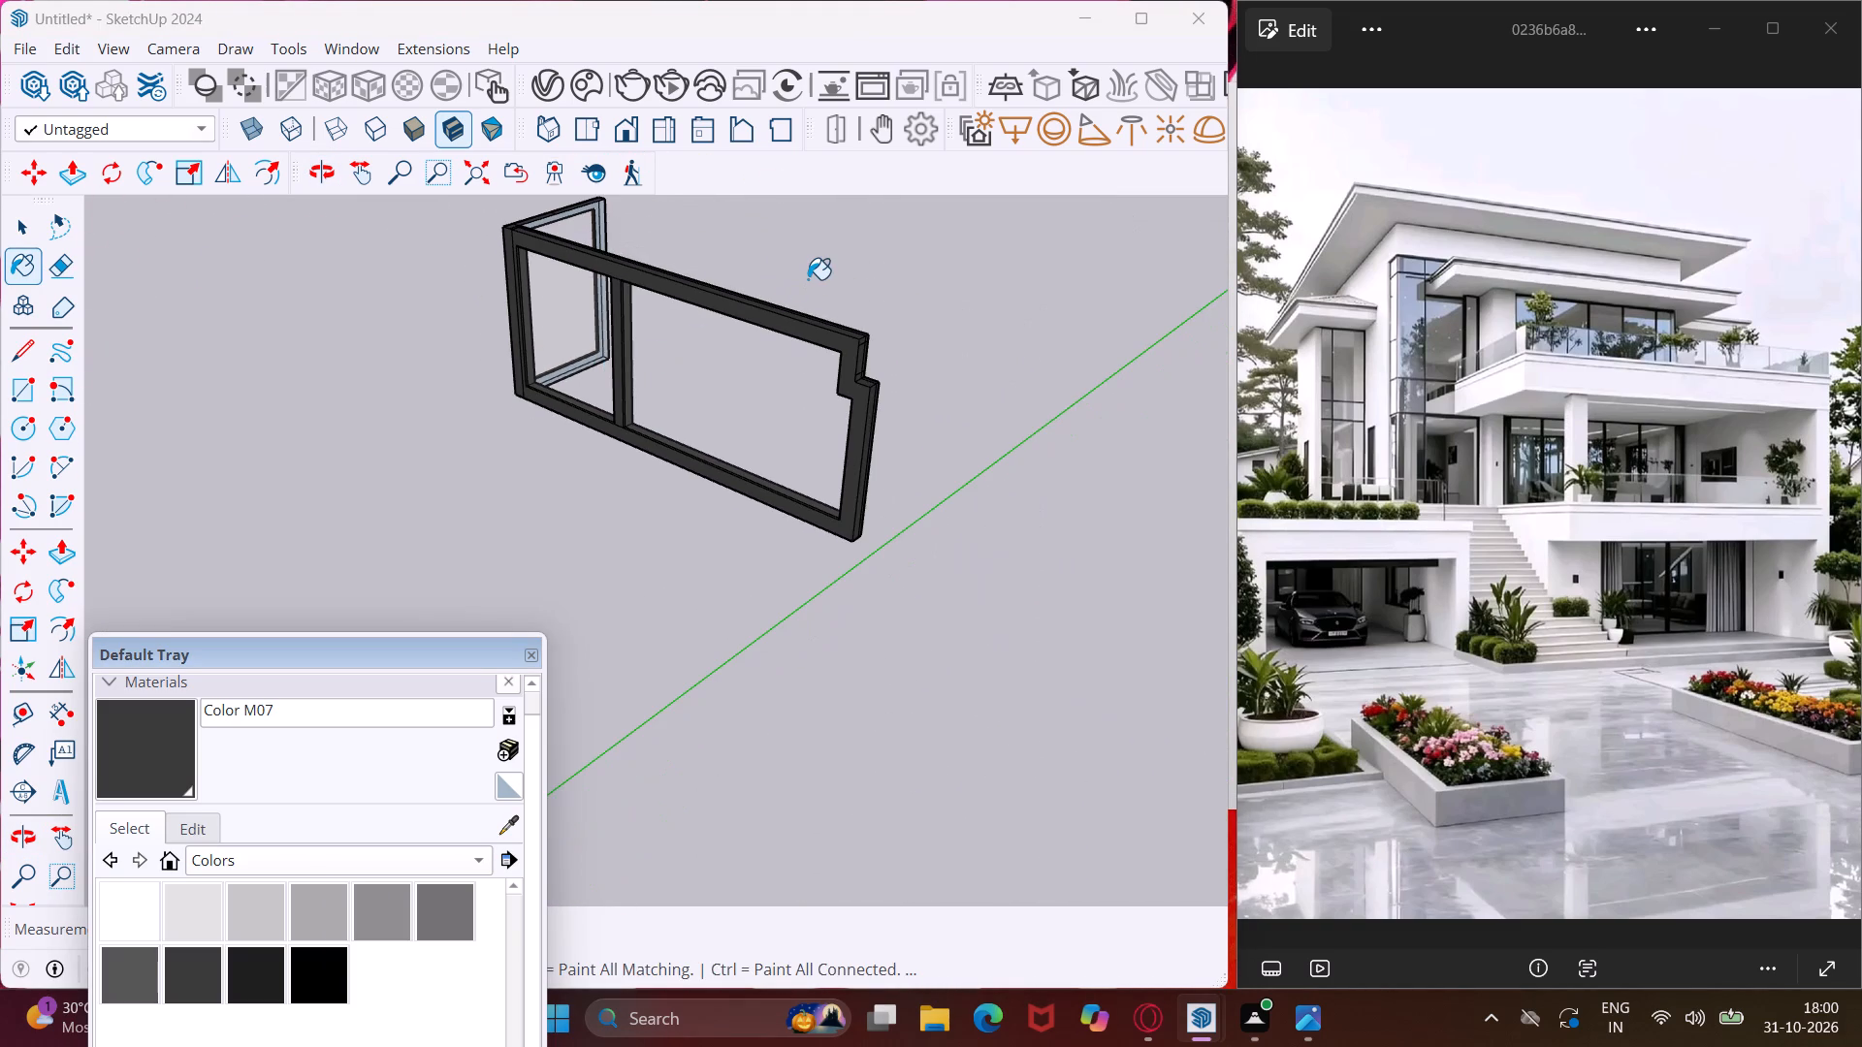
key(Escape)
key(space)
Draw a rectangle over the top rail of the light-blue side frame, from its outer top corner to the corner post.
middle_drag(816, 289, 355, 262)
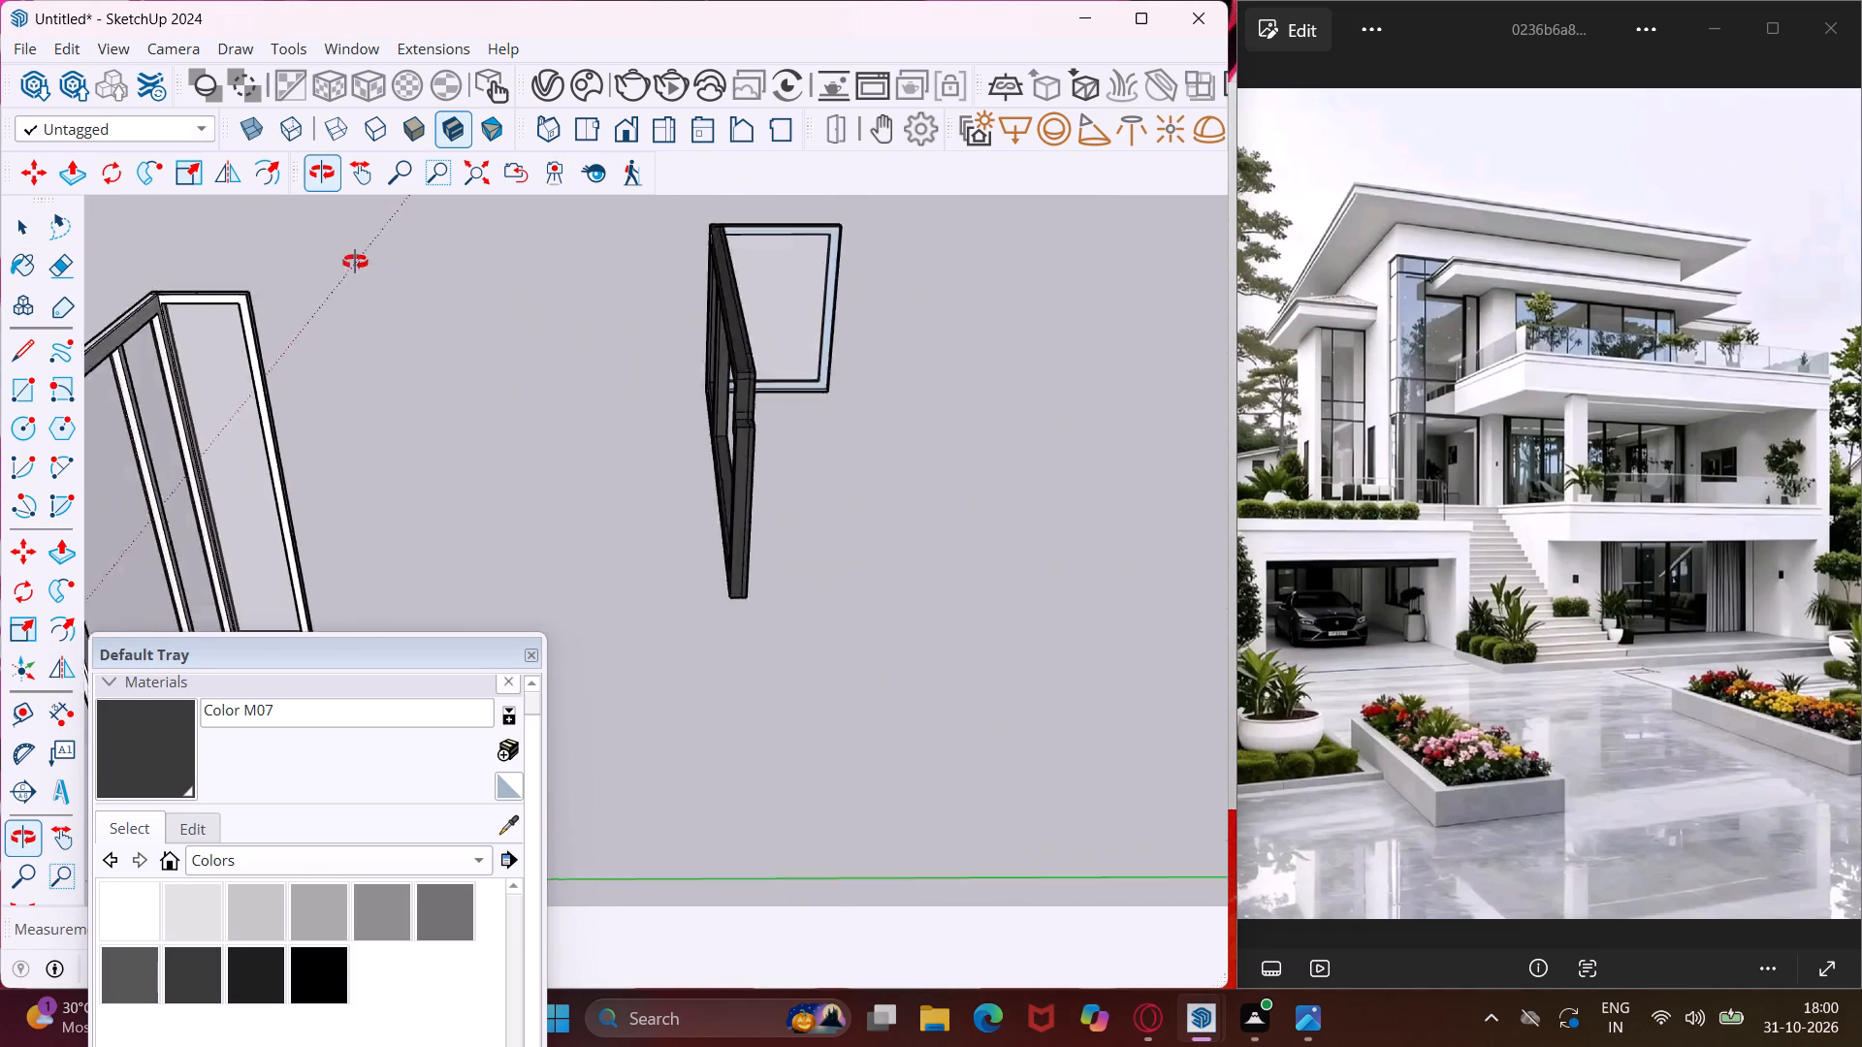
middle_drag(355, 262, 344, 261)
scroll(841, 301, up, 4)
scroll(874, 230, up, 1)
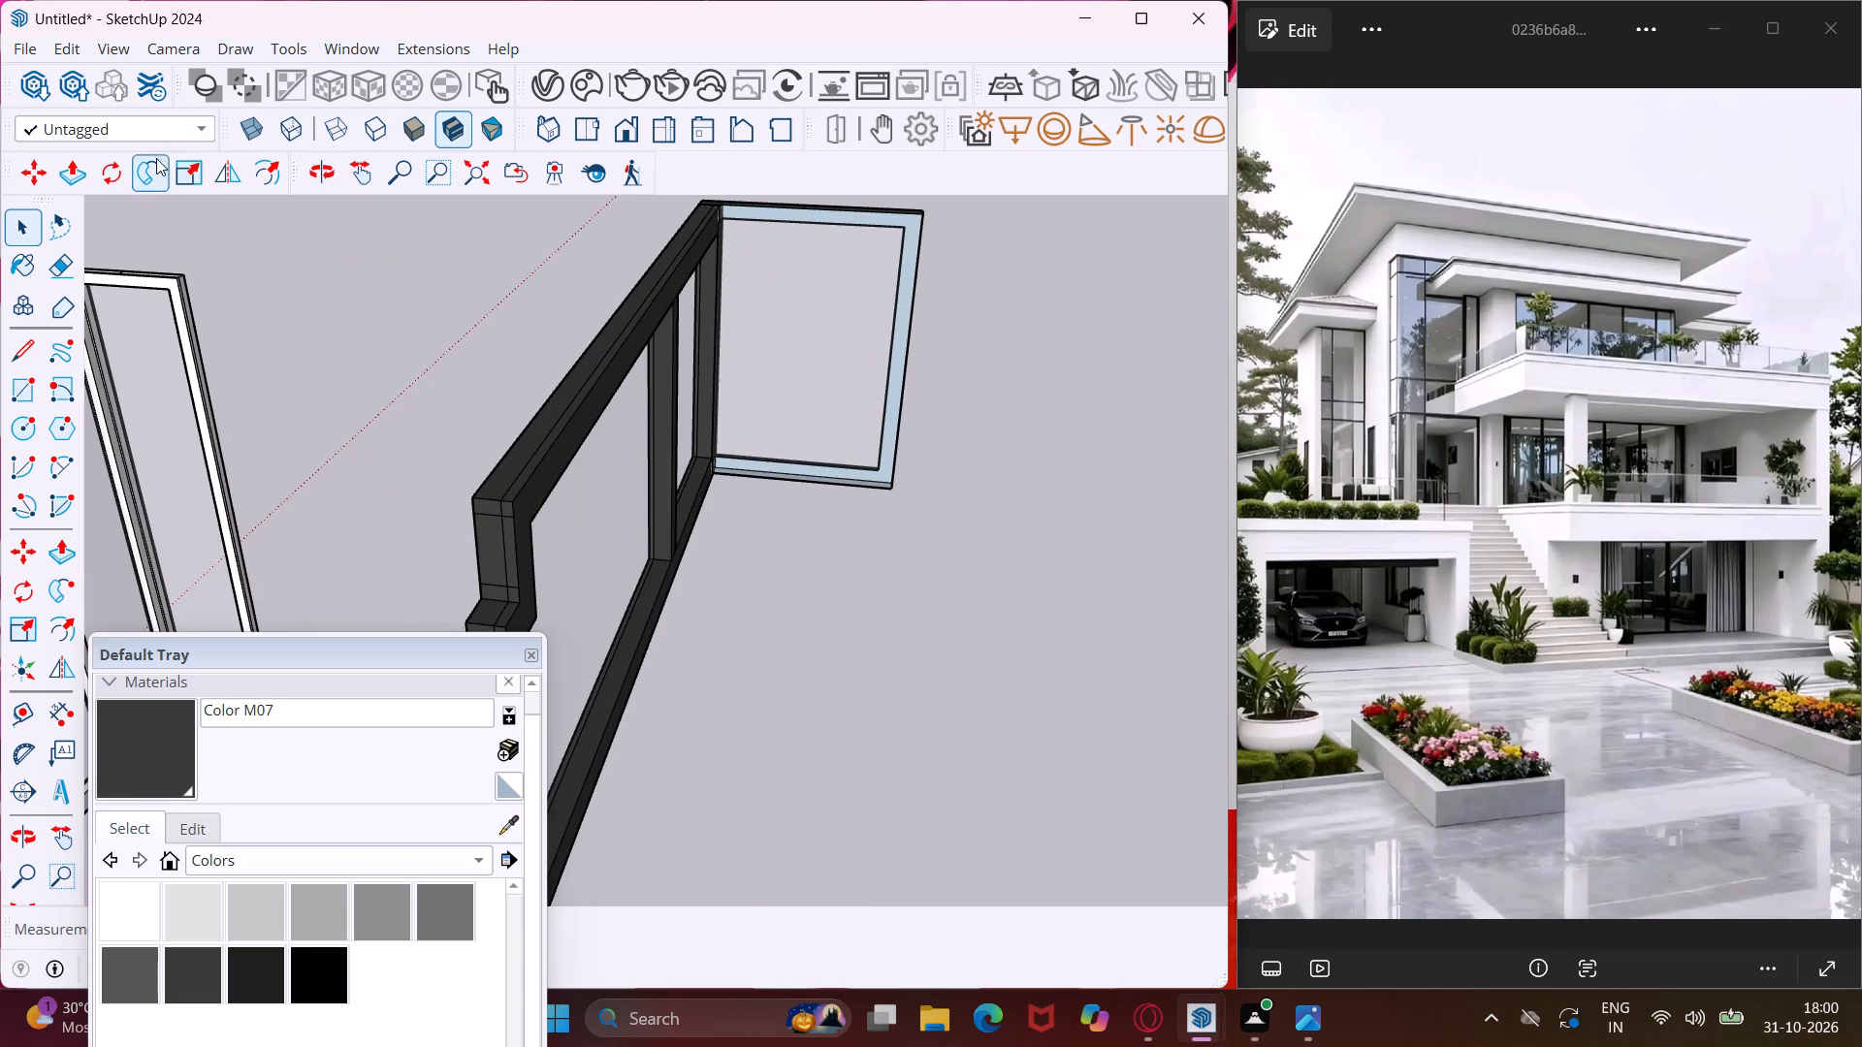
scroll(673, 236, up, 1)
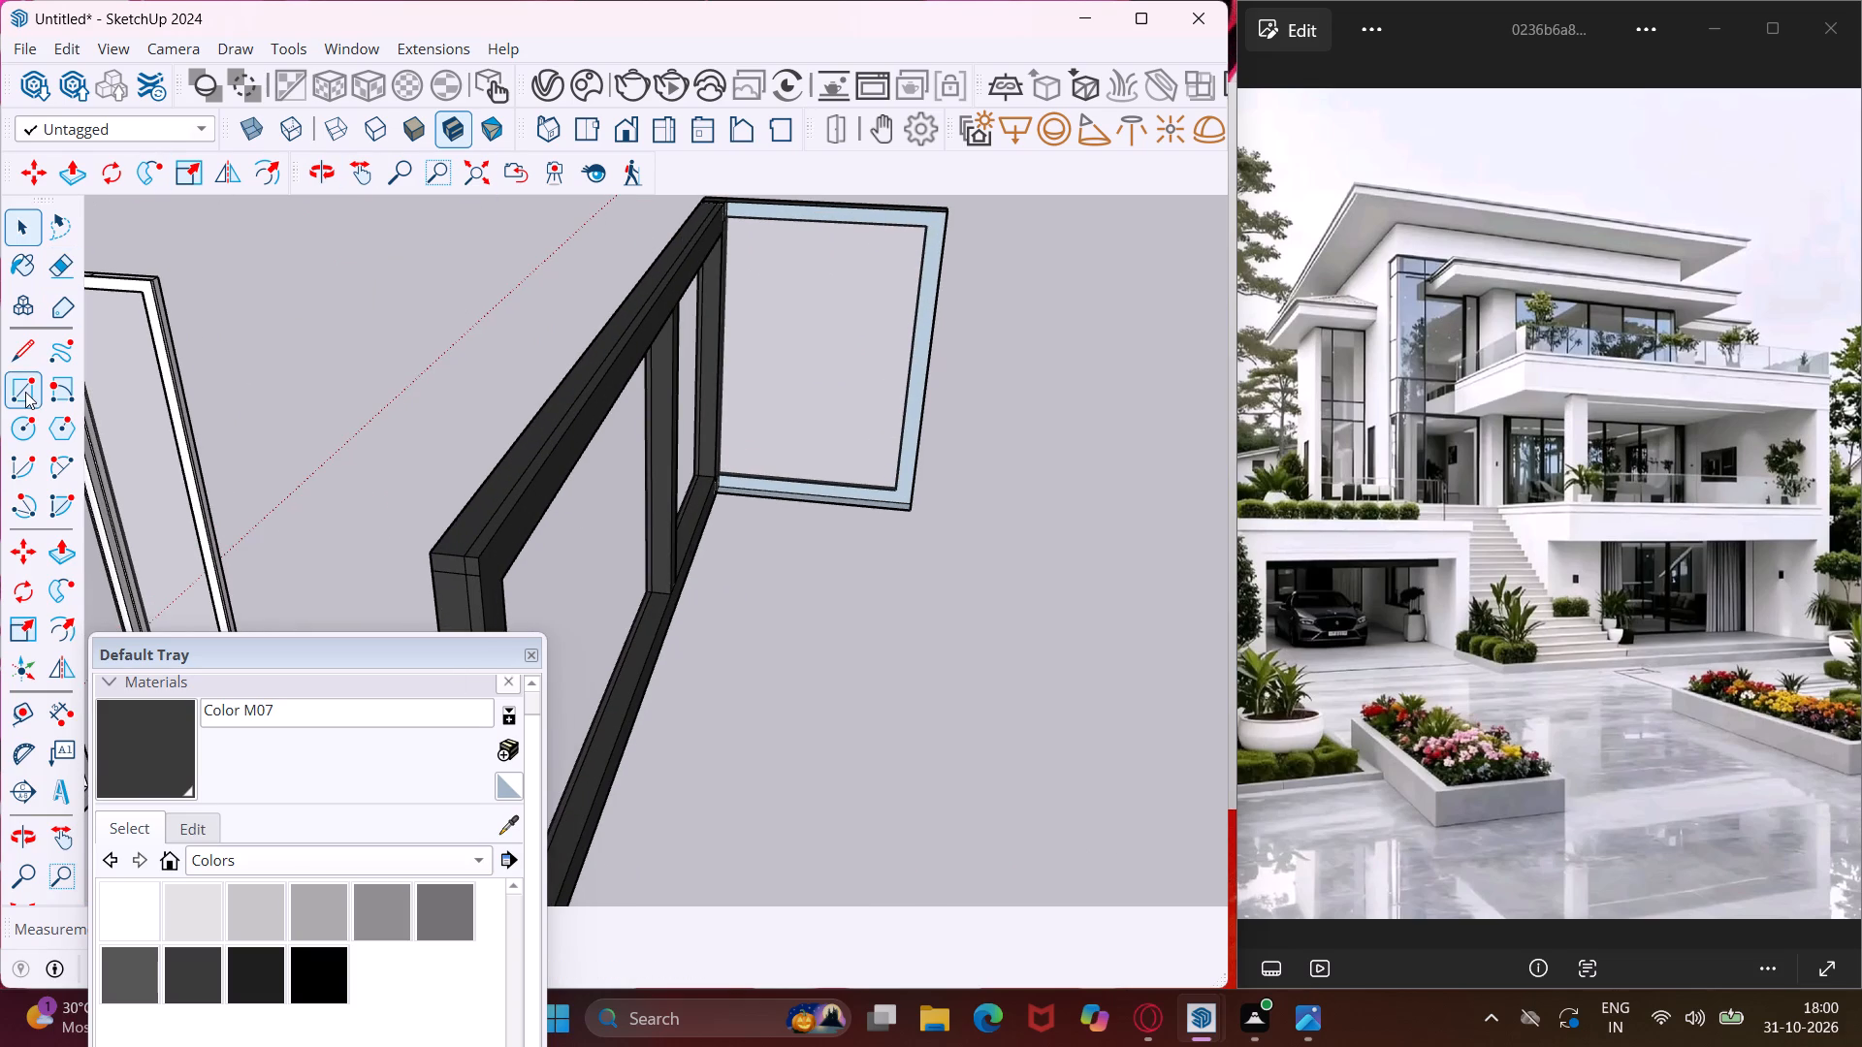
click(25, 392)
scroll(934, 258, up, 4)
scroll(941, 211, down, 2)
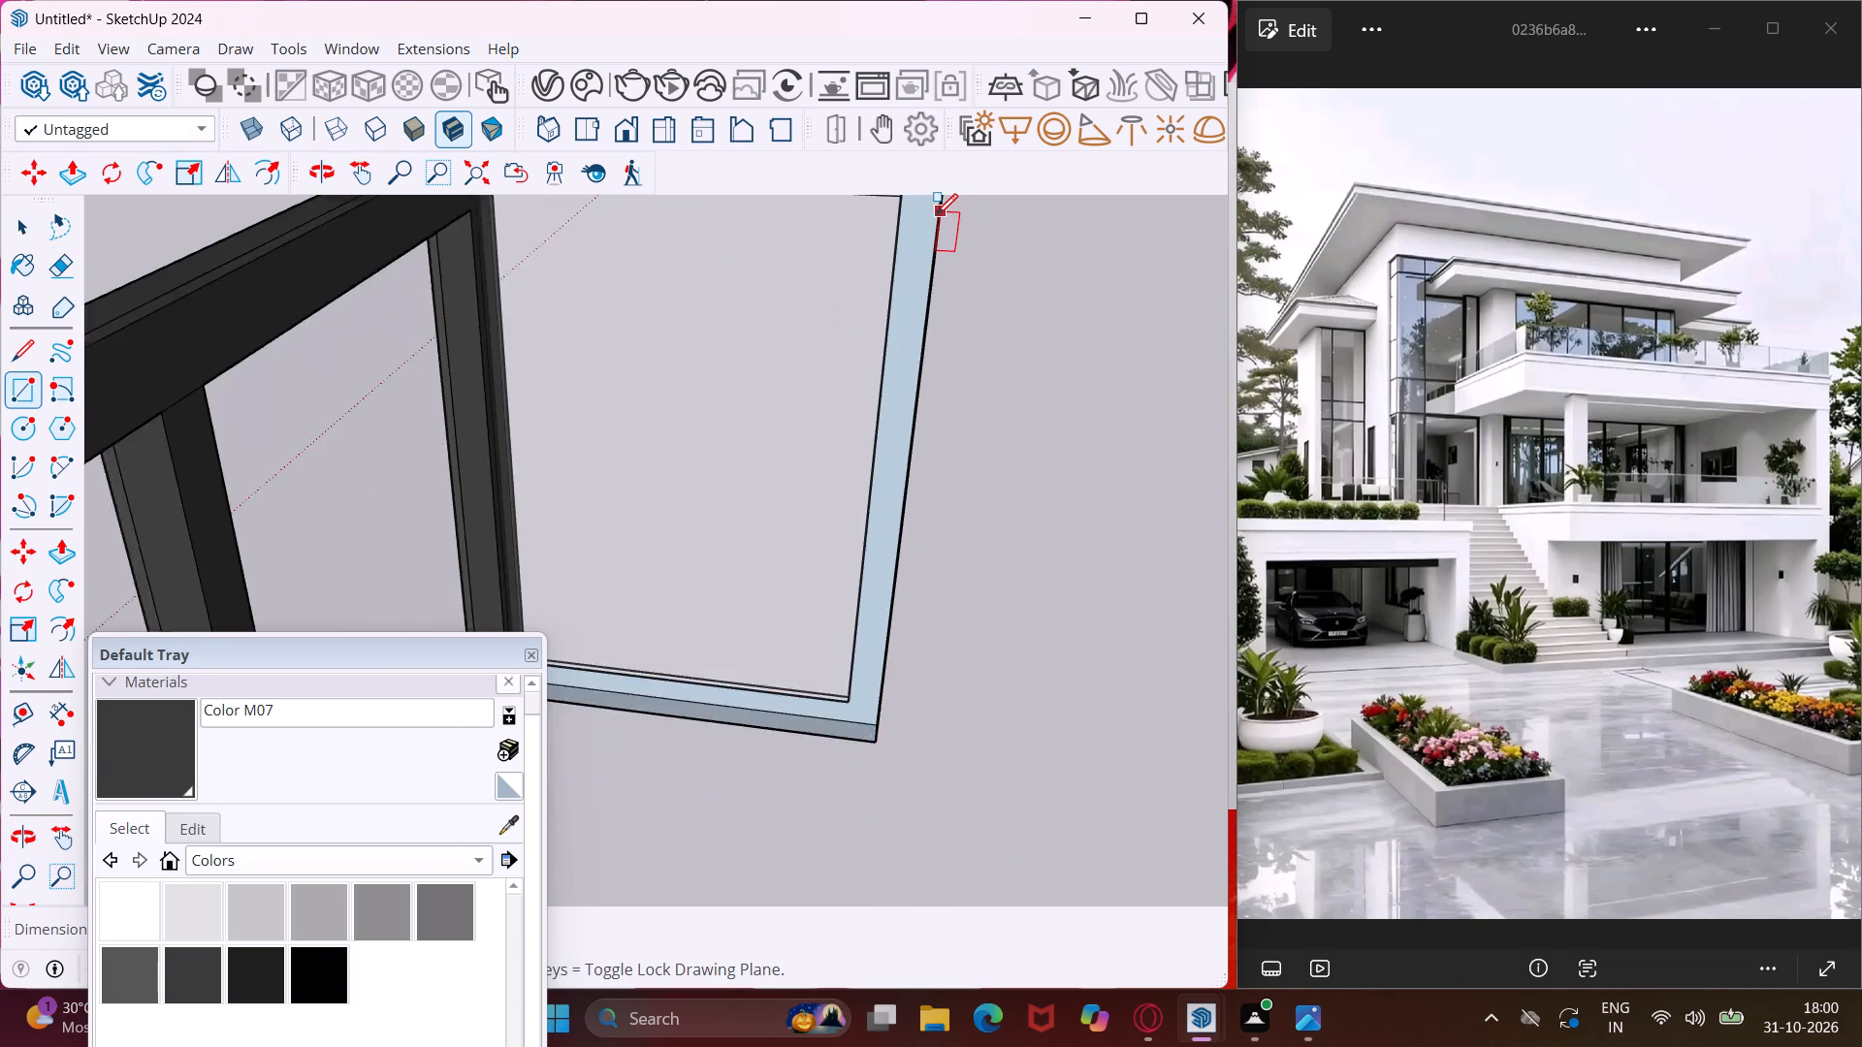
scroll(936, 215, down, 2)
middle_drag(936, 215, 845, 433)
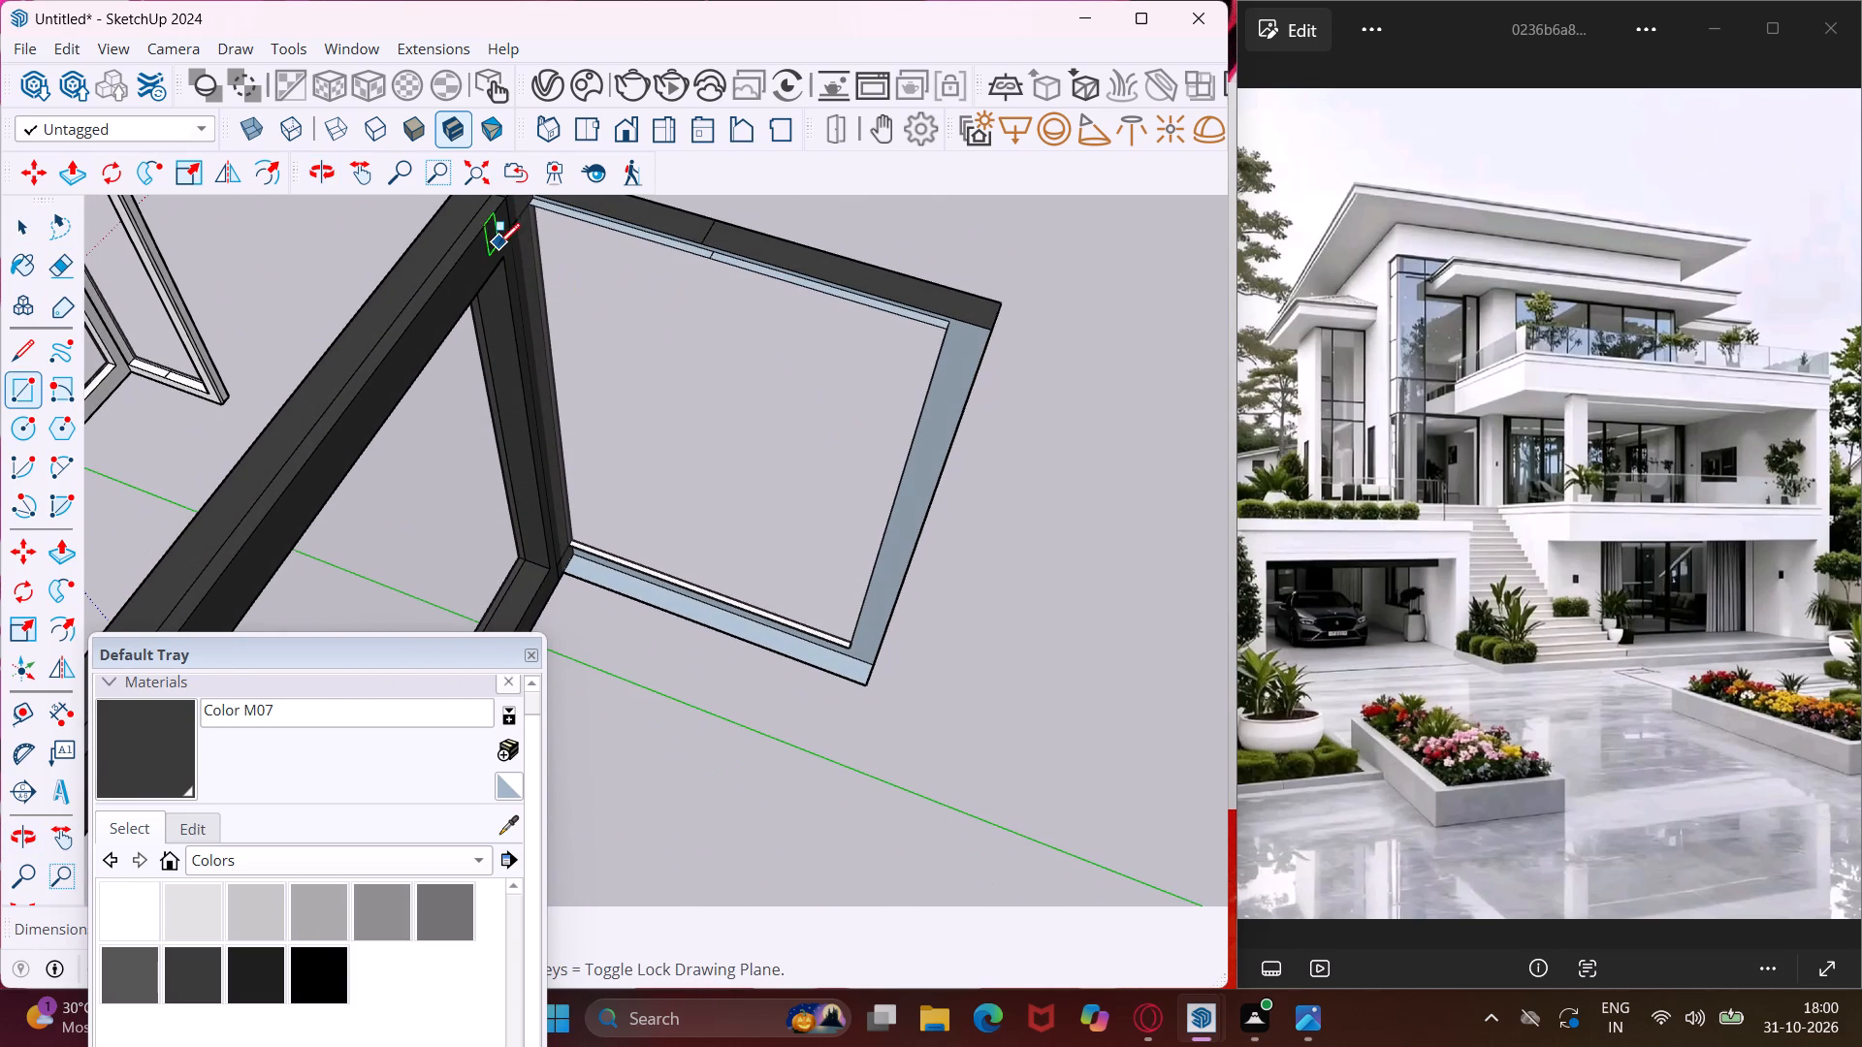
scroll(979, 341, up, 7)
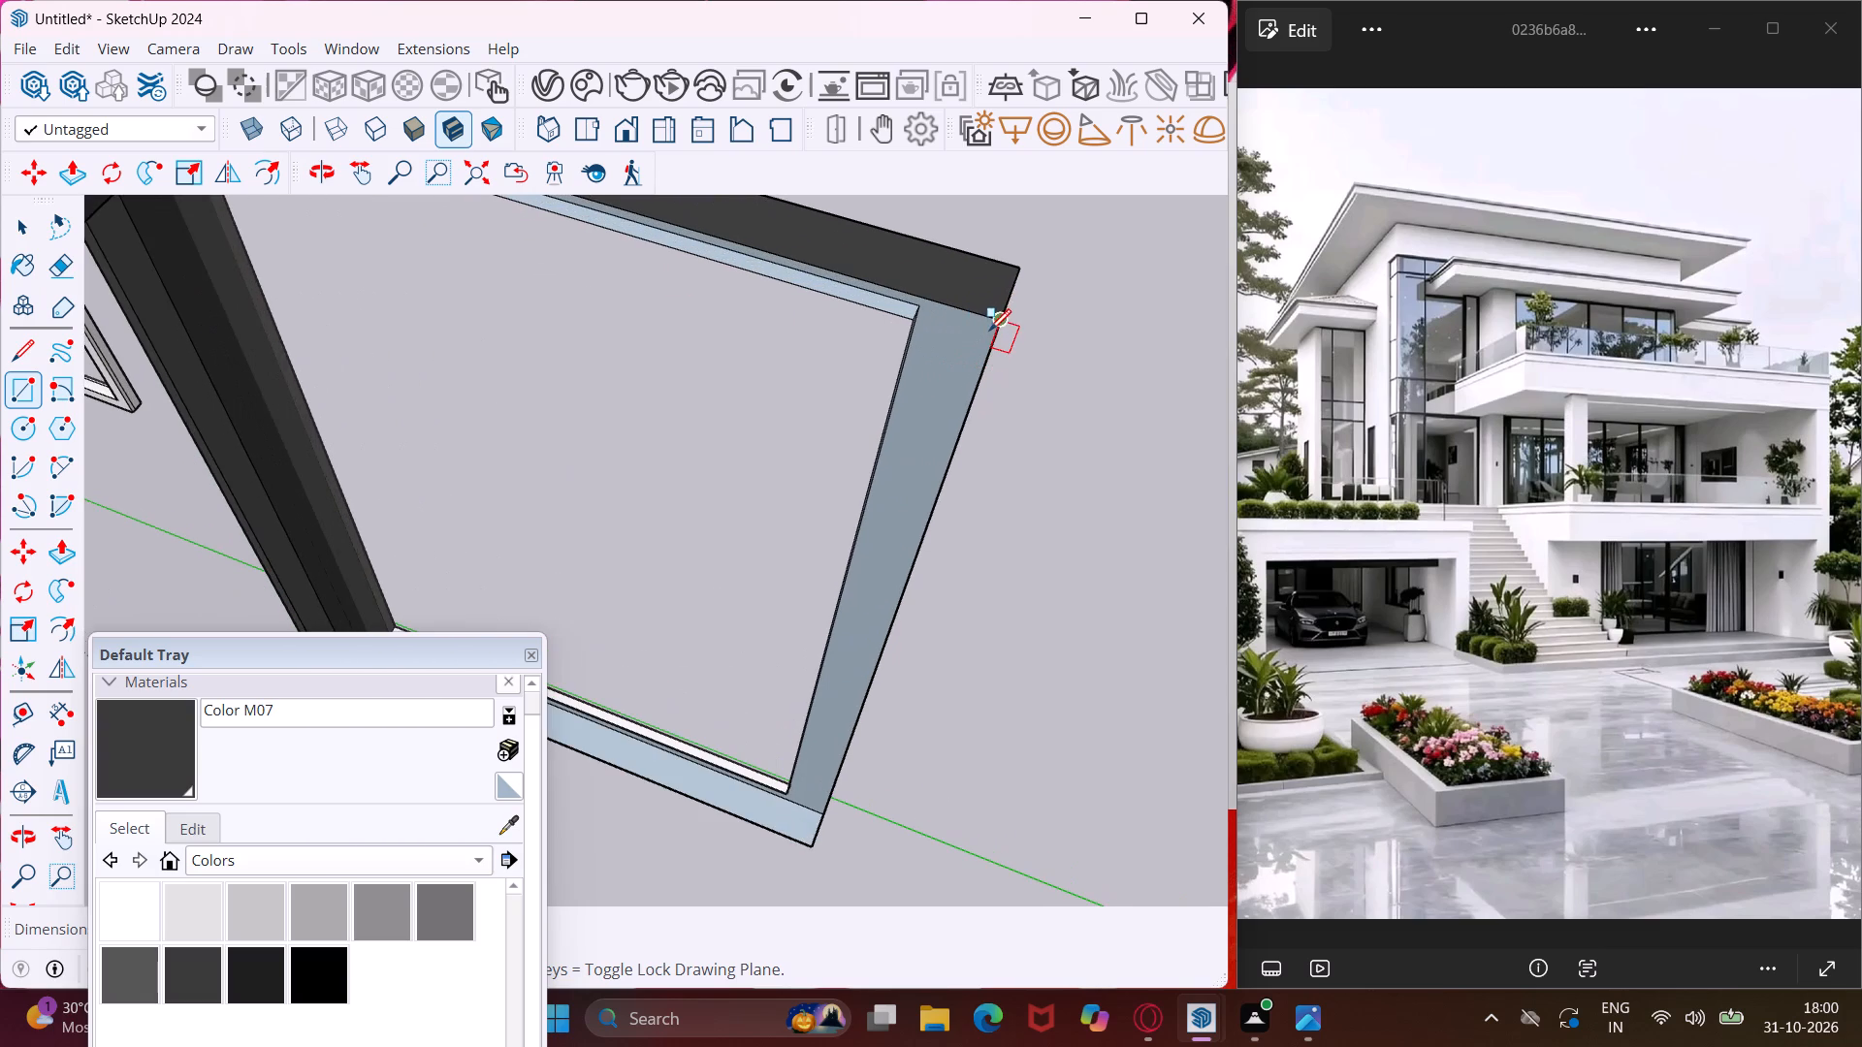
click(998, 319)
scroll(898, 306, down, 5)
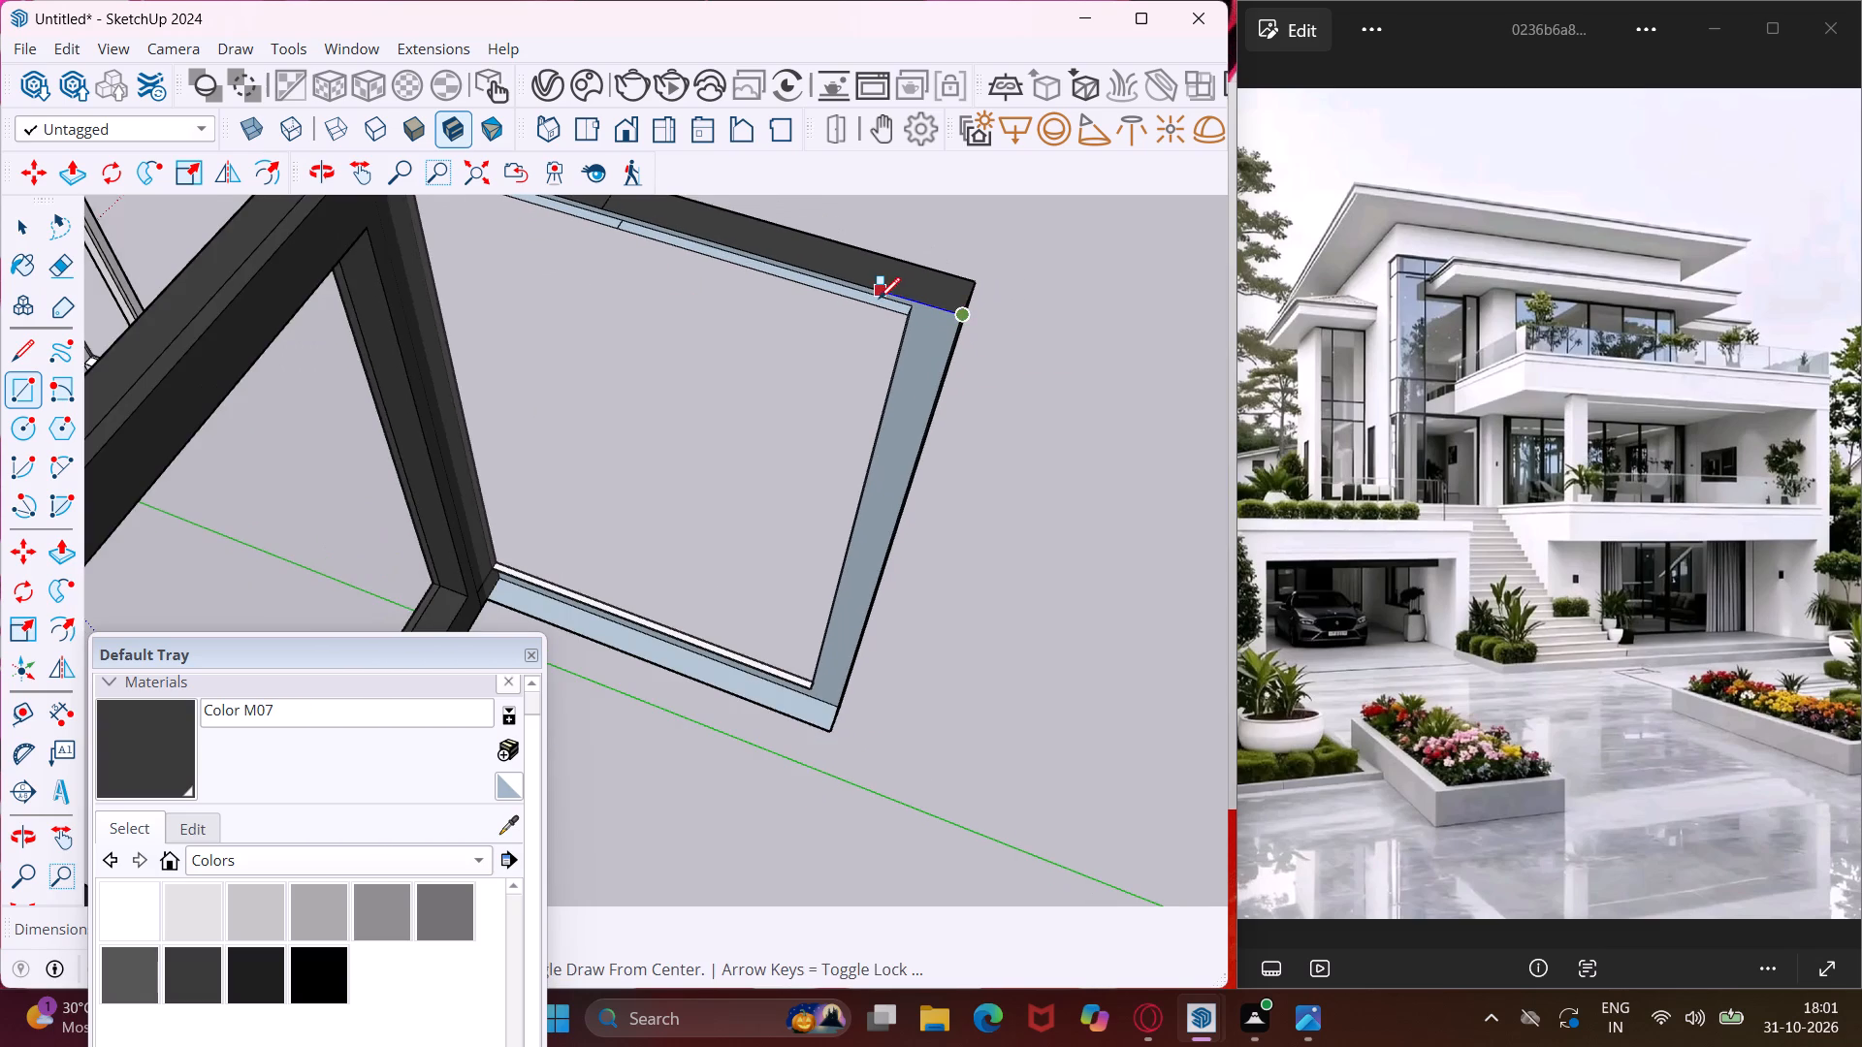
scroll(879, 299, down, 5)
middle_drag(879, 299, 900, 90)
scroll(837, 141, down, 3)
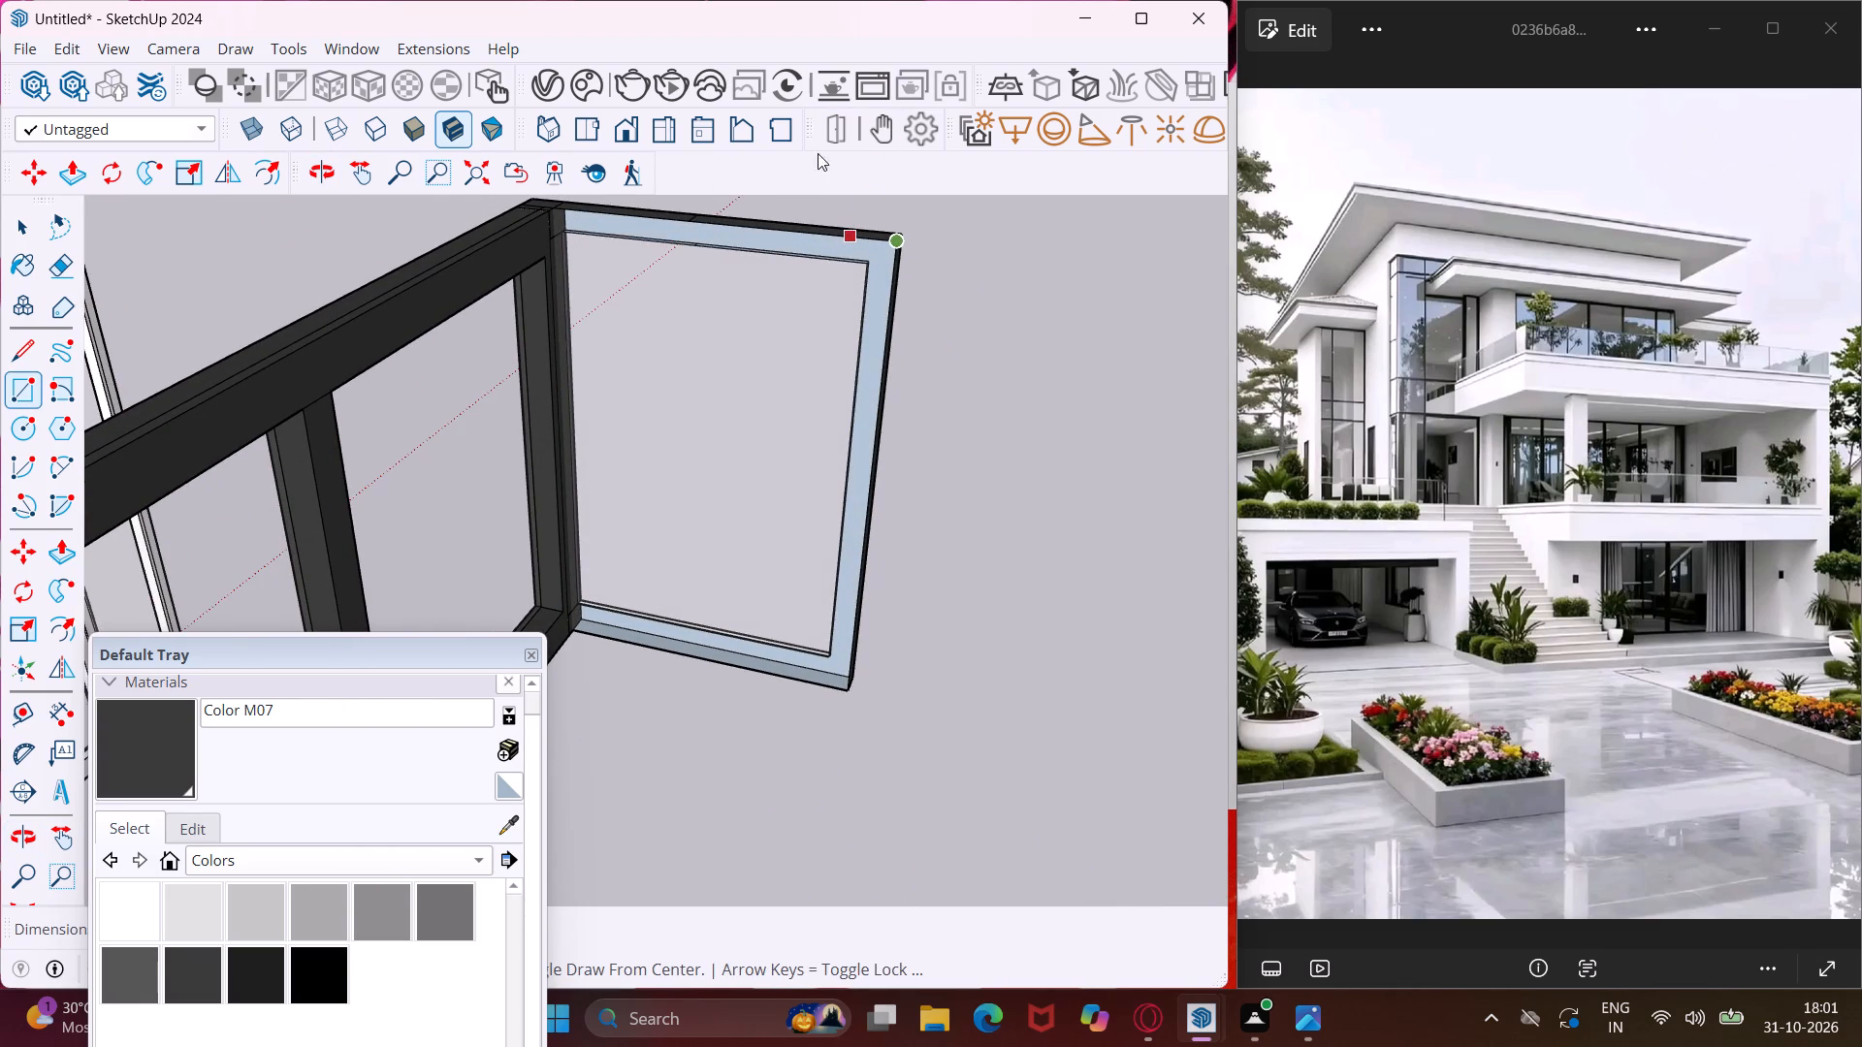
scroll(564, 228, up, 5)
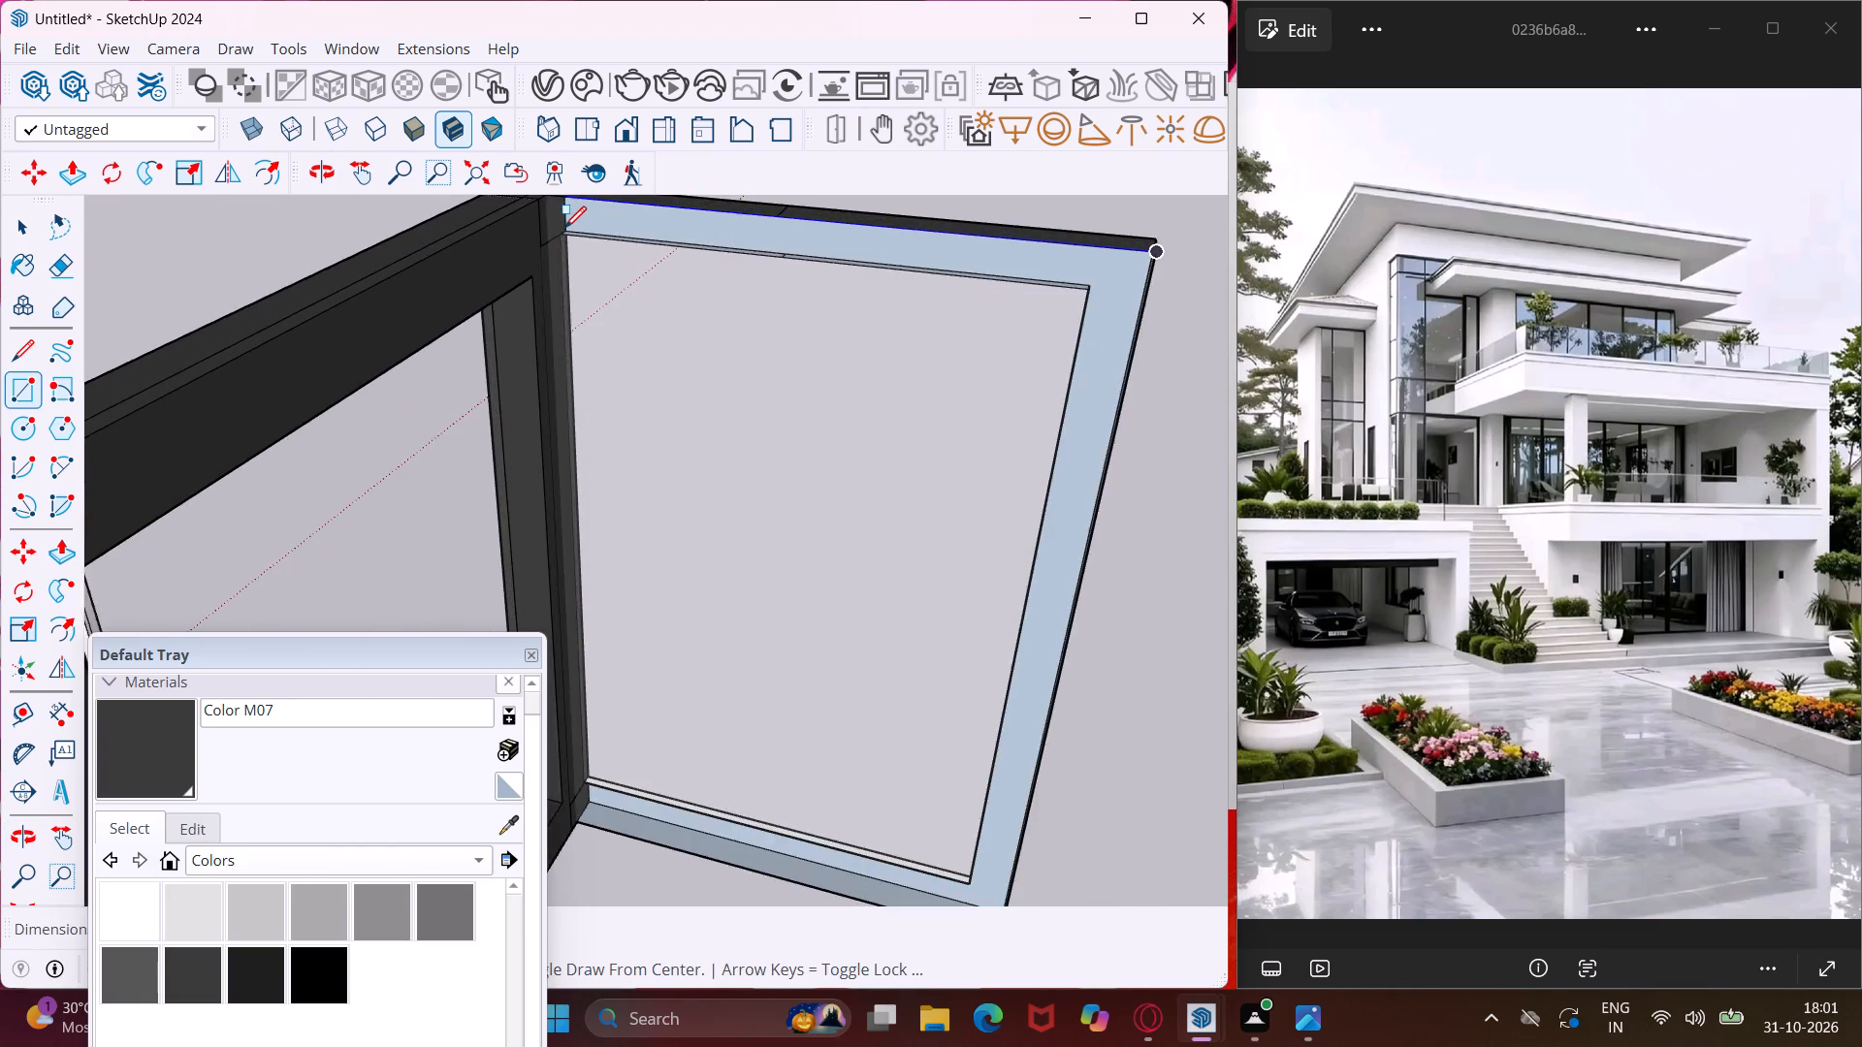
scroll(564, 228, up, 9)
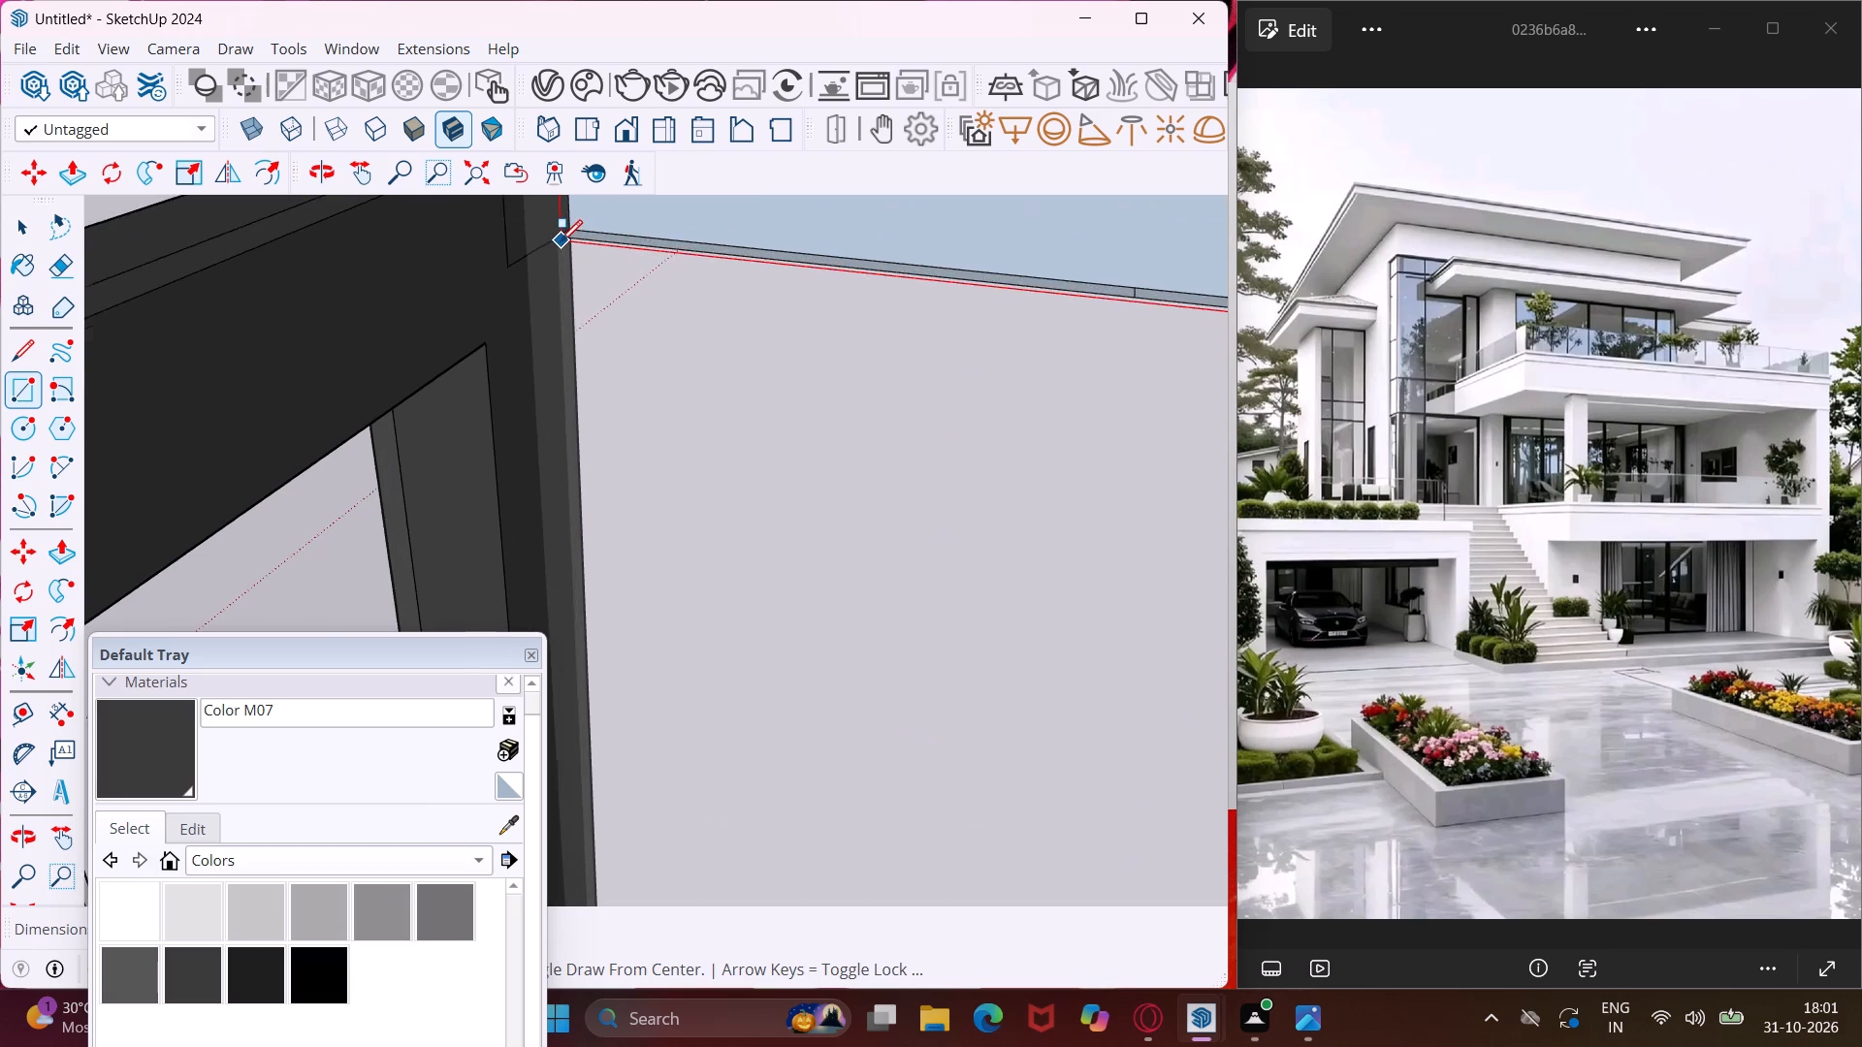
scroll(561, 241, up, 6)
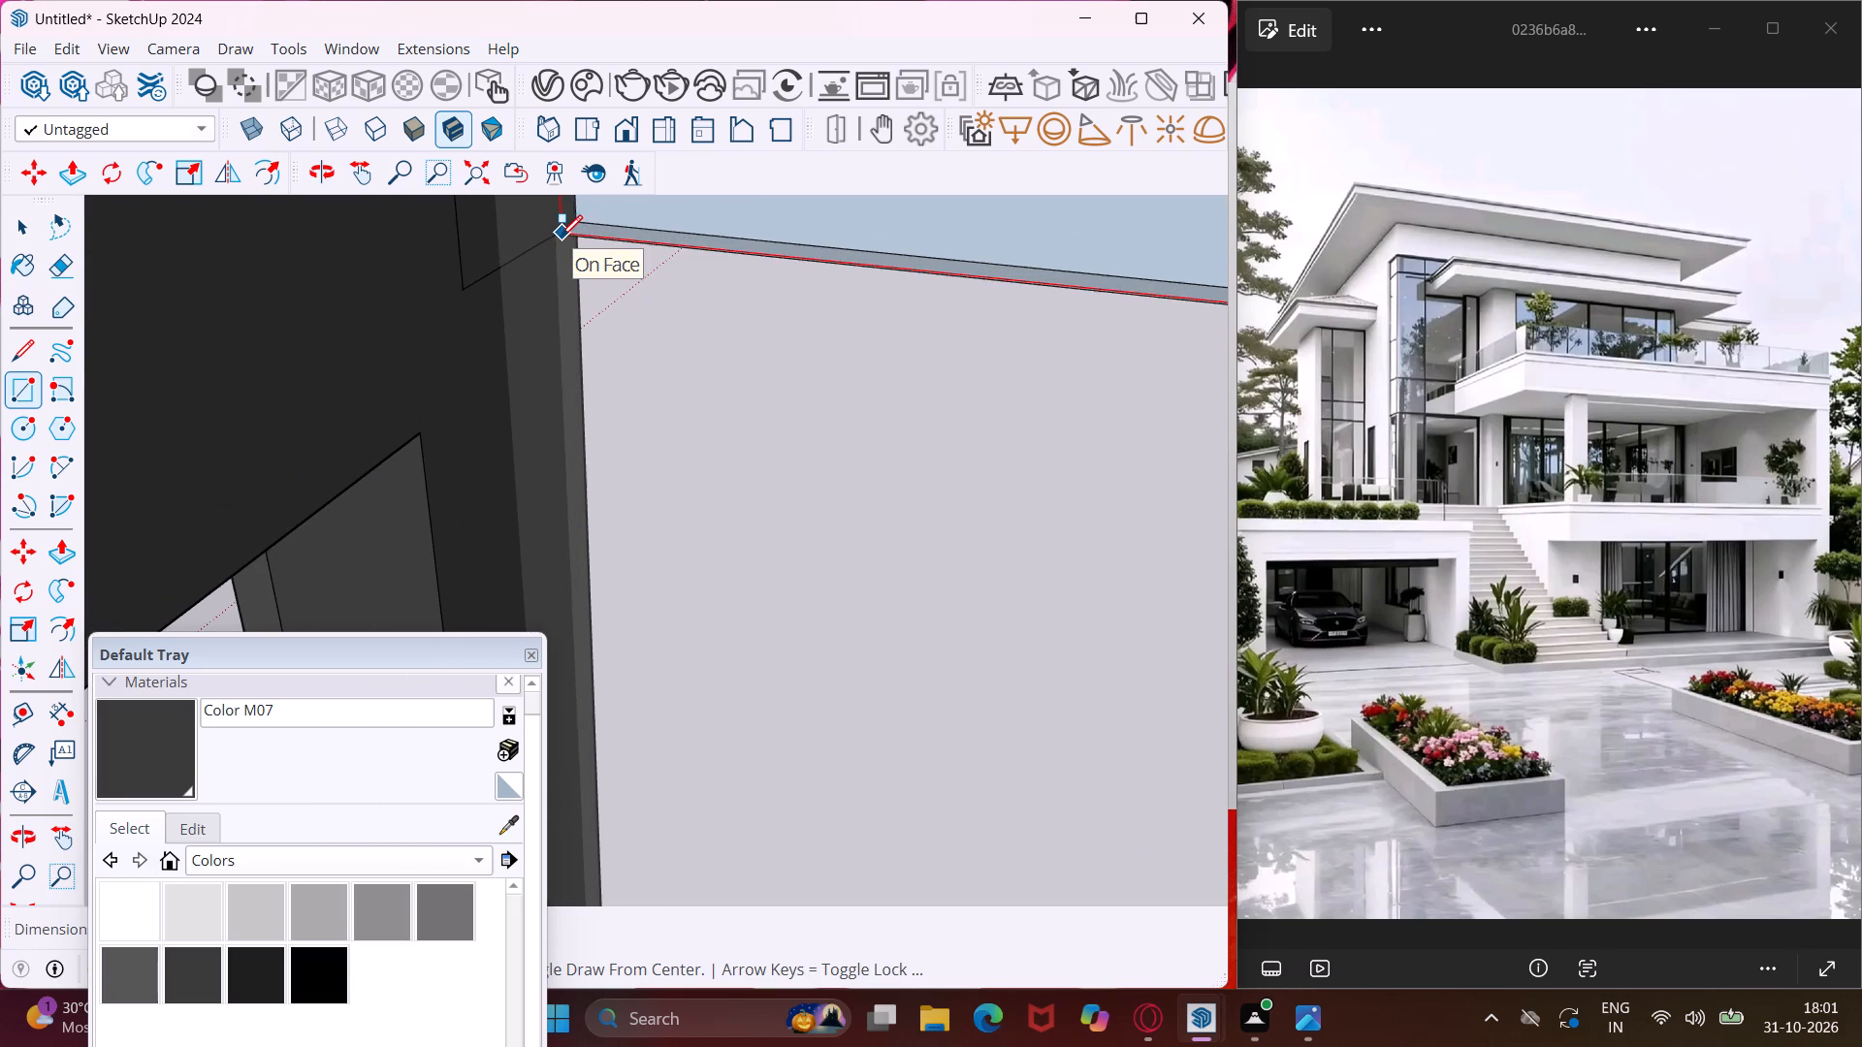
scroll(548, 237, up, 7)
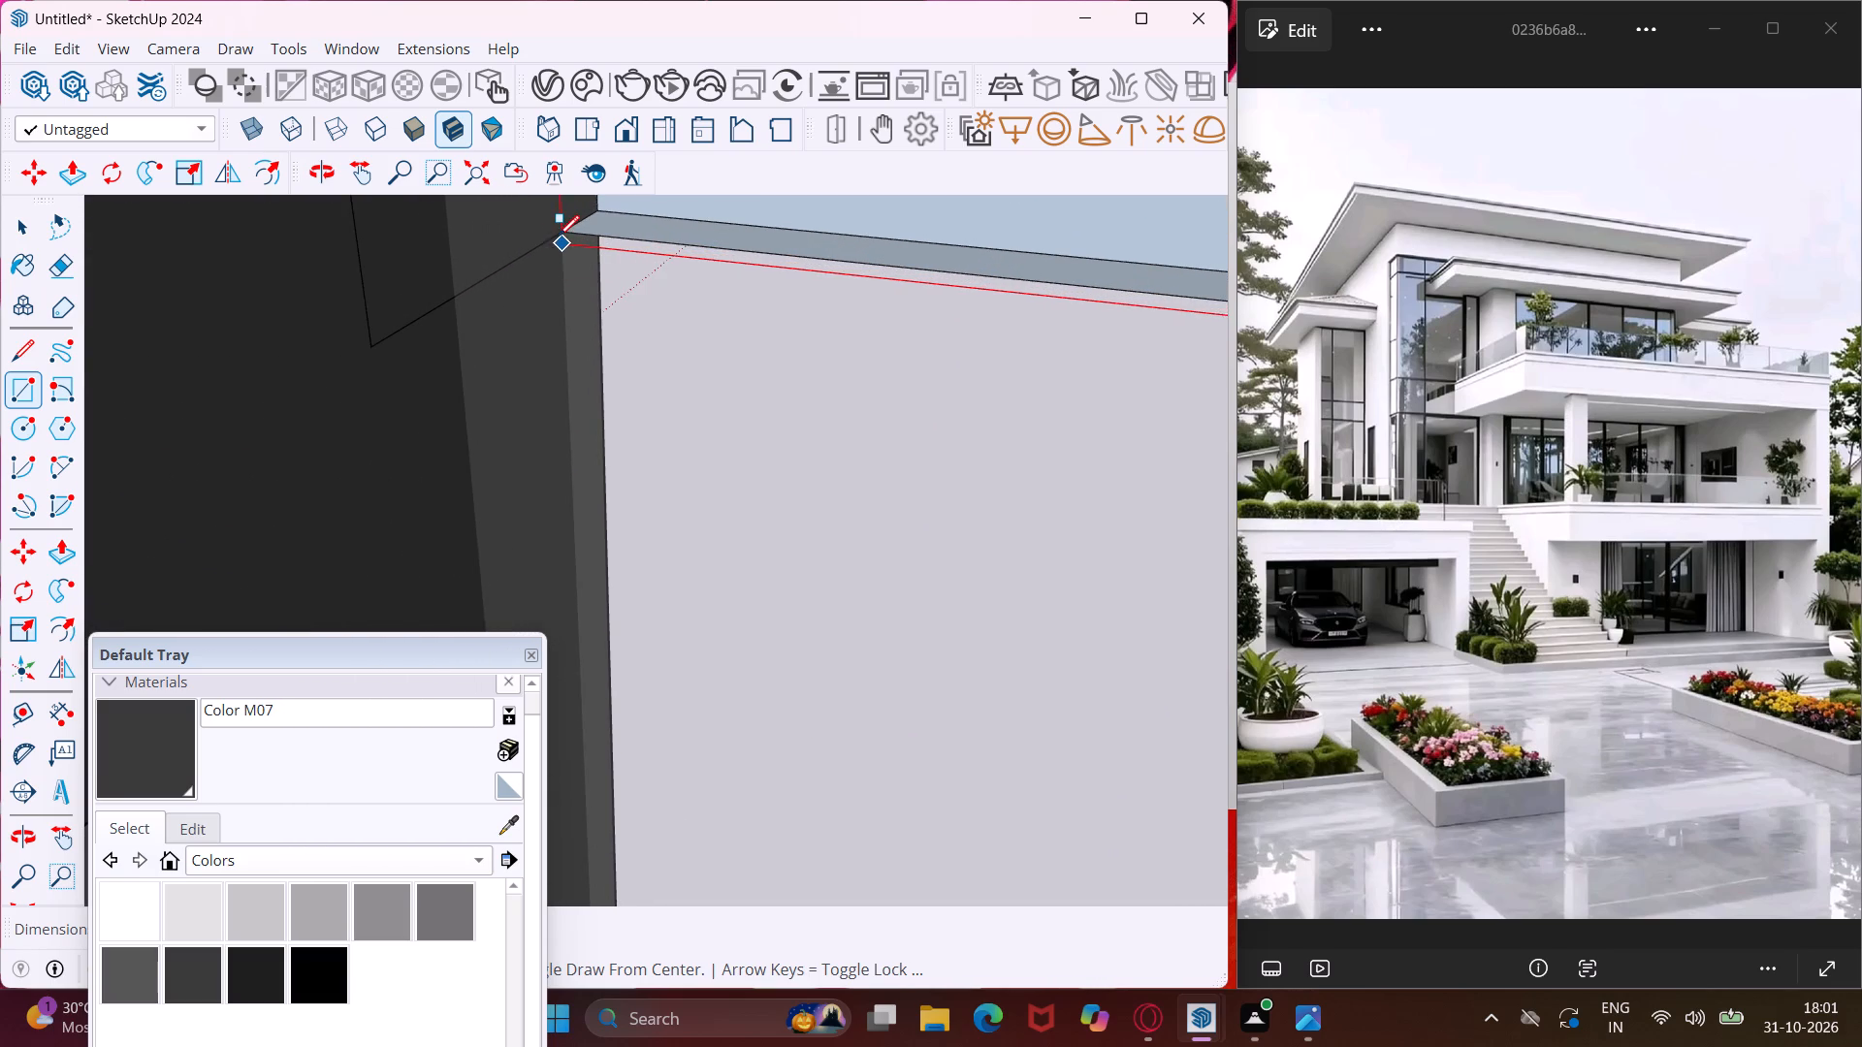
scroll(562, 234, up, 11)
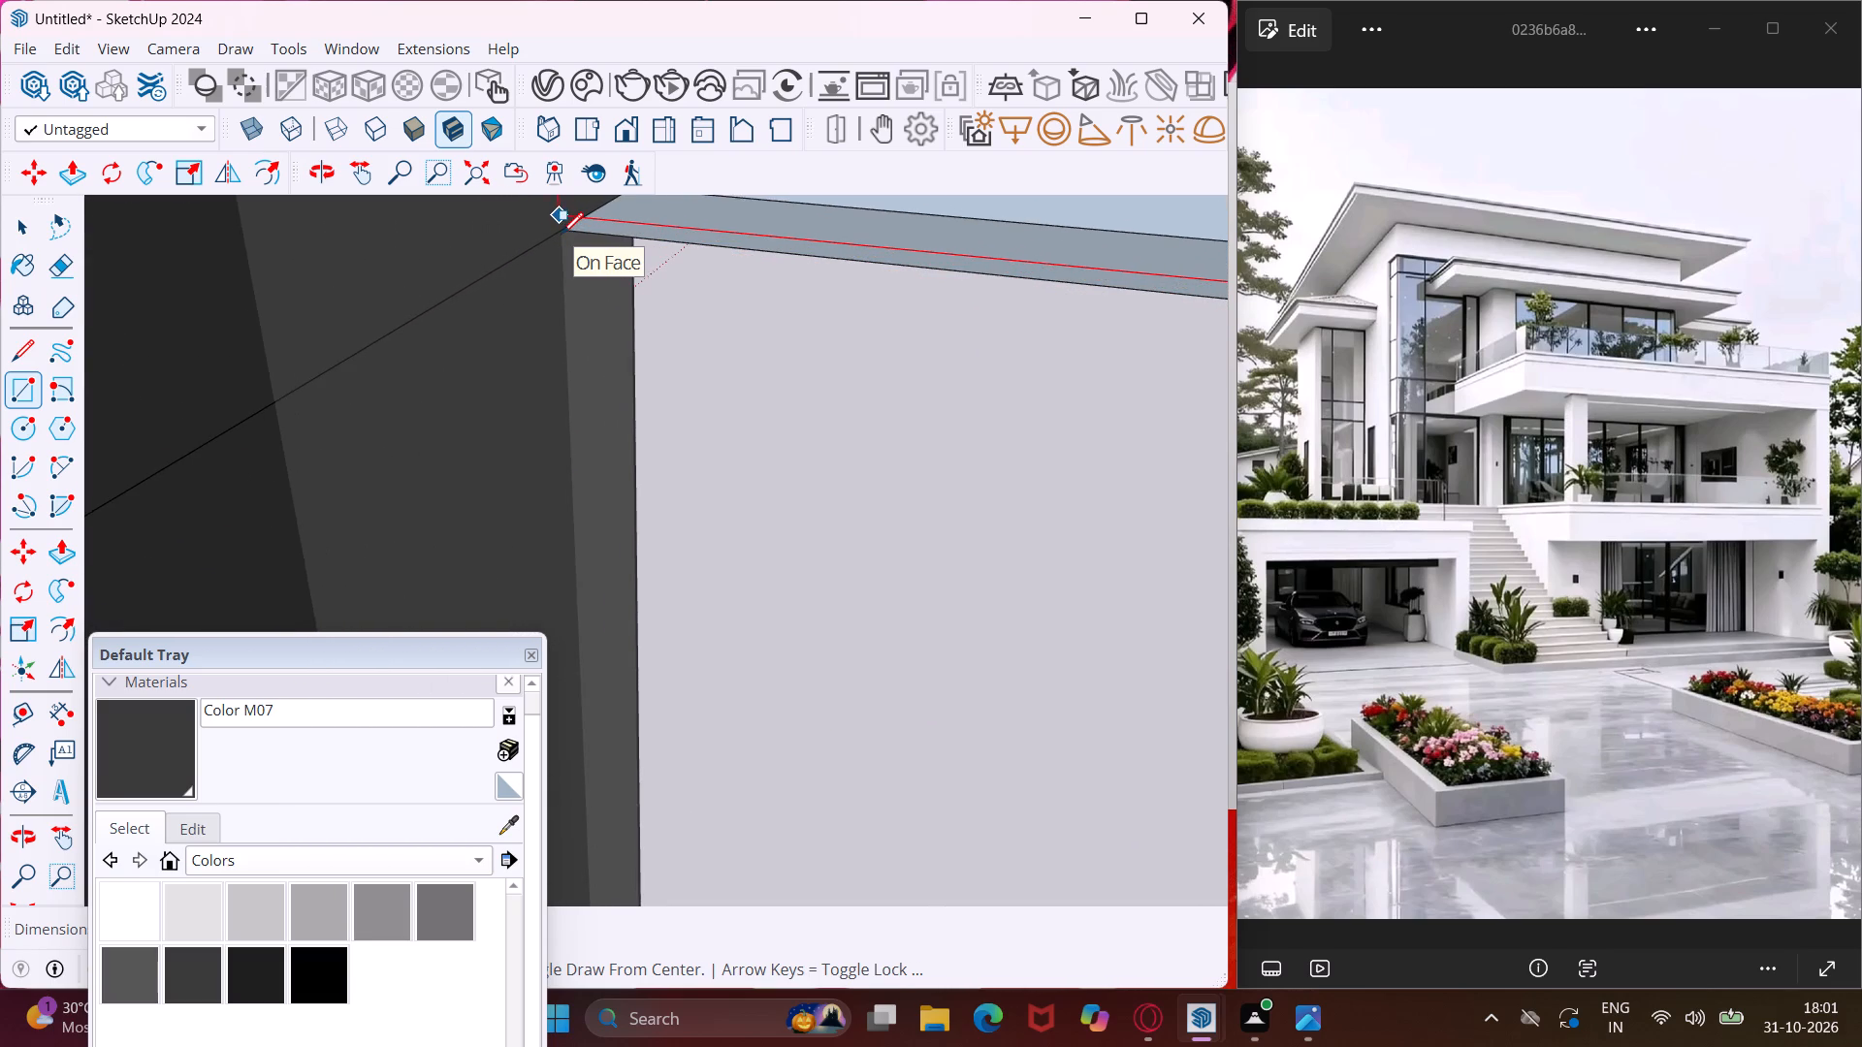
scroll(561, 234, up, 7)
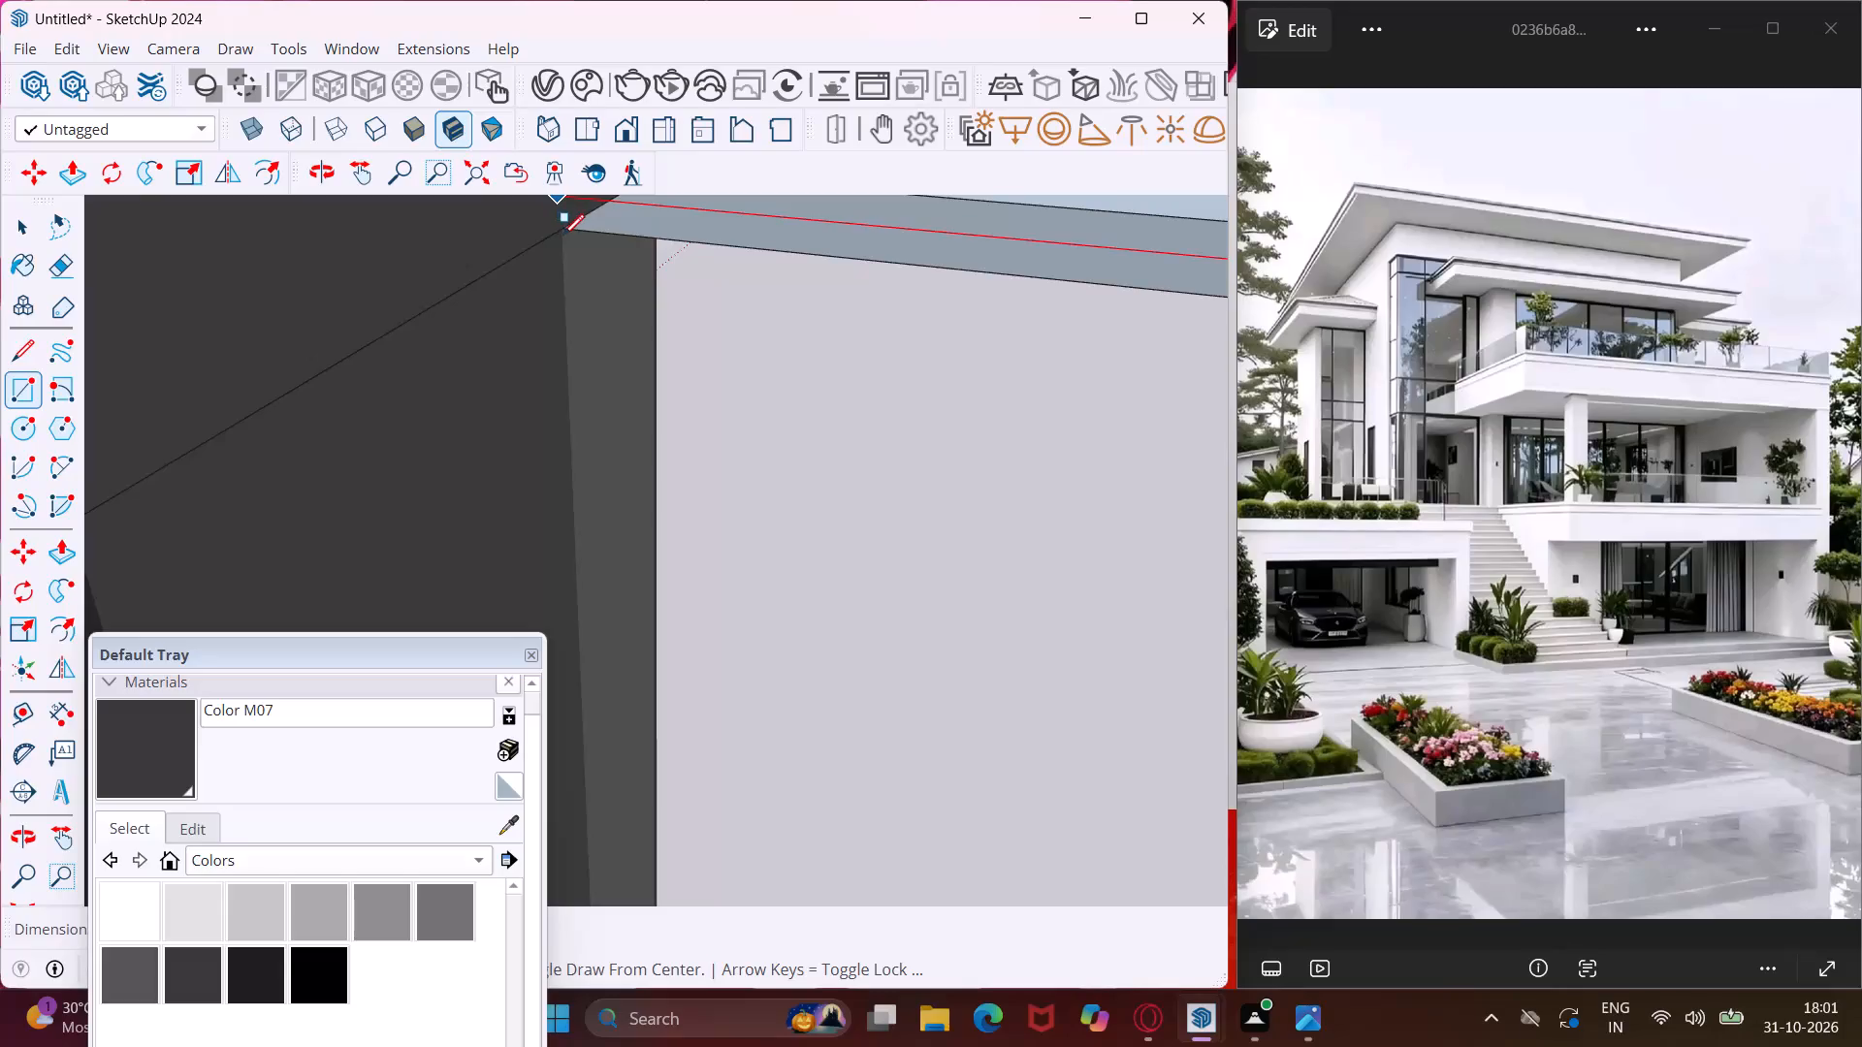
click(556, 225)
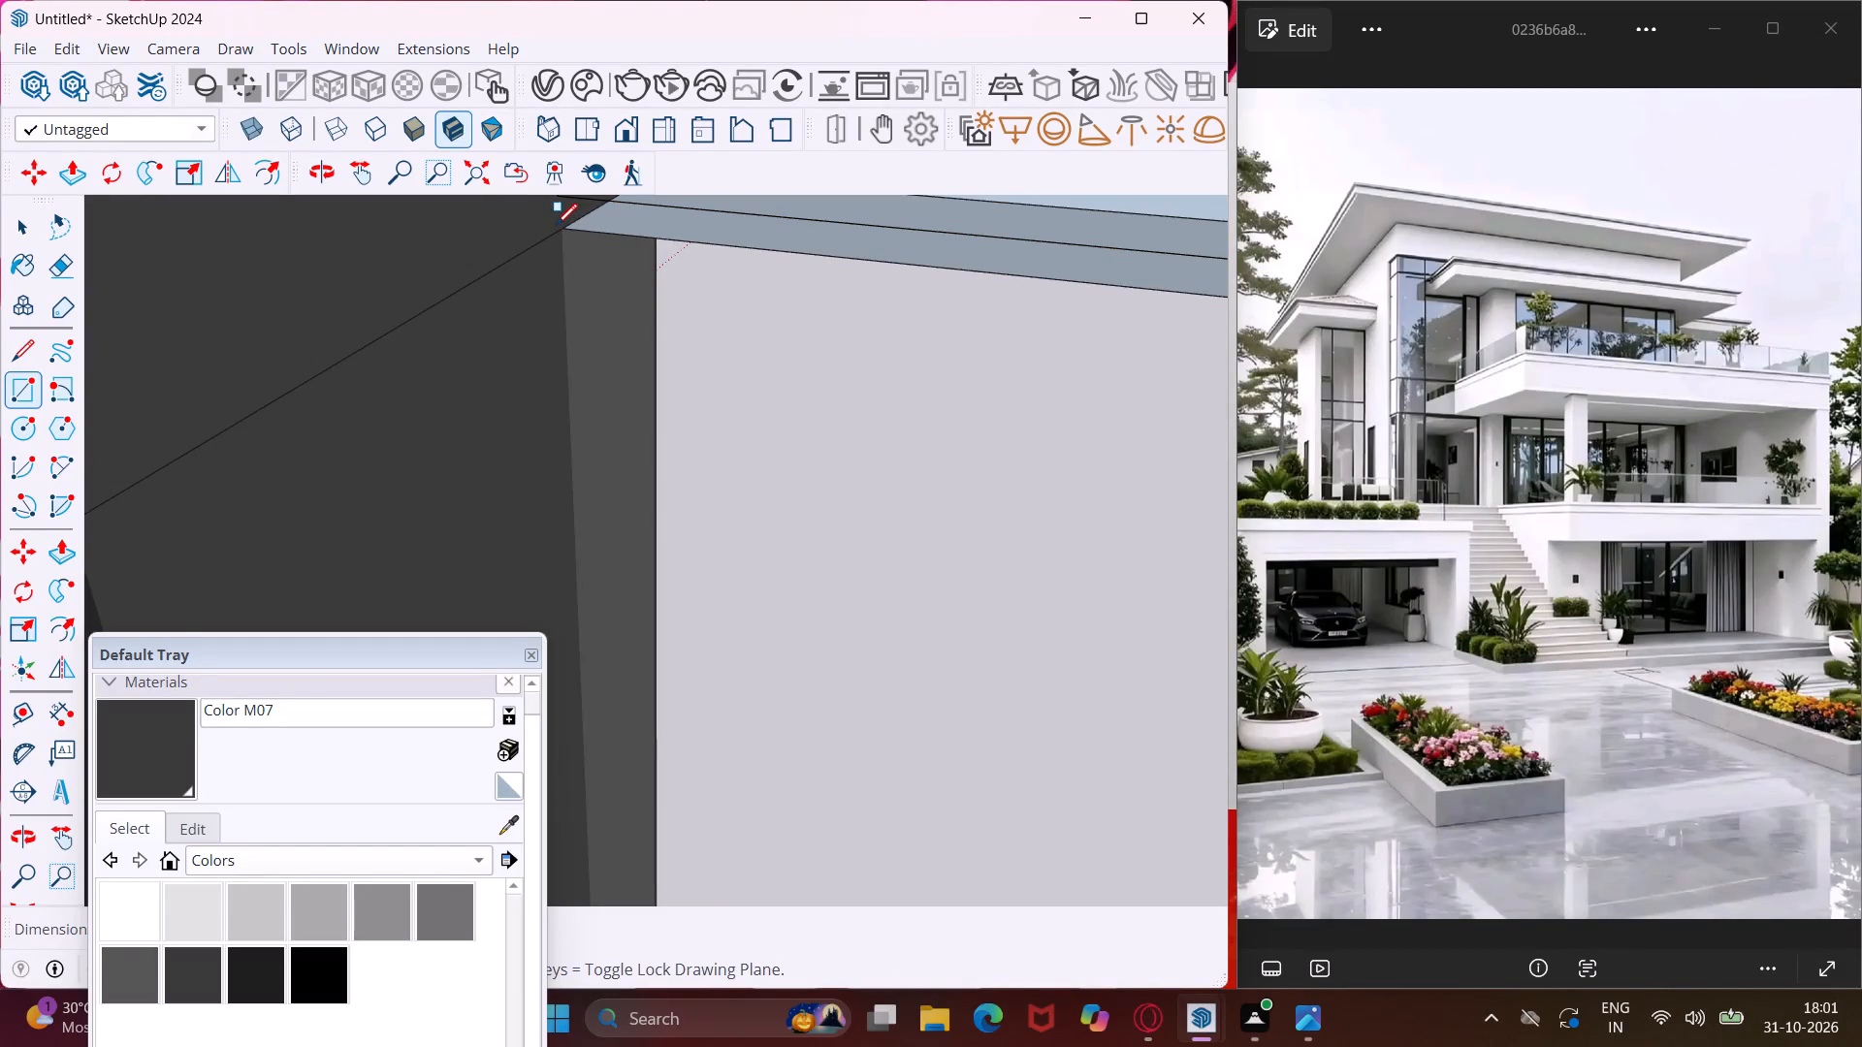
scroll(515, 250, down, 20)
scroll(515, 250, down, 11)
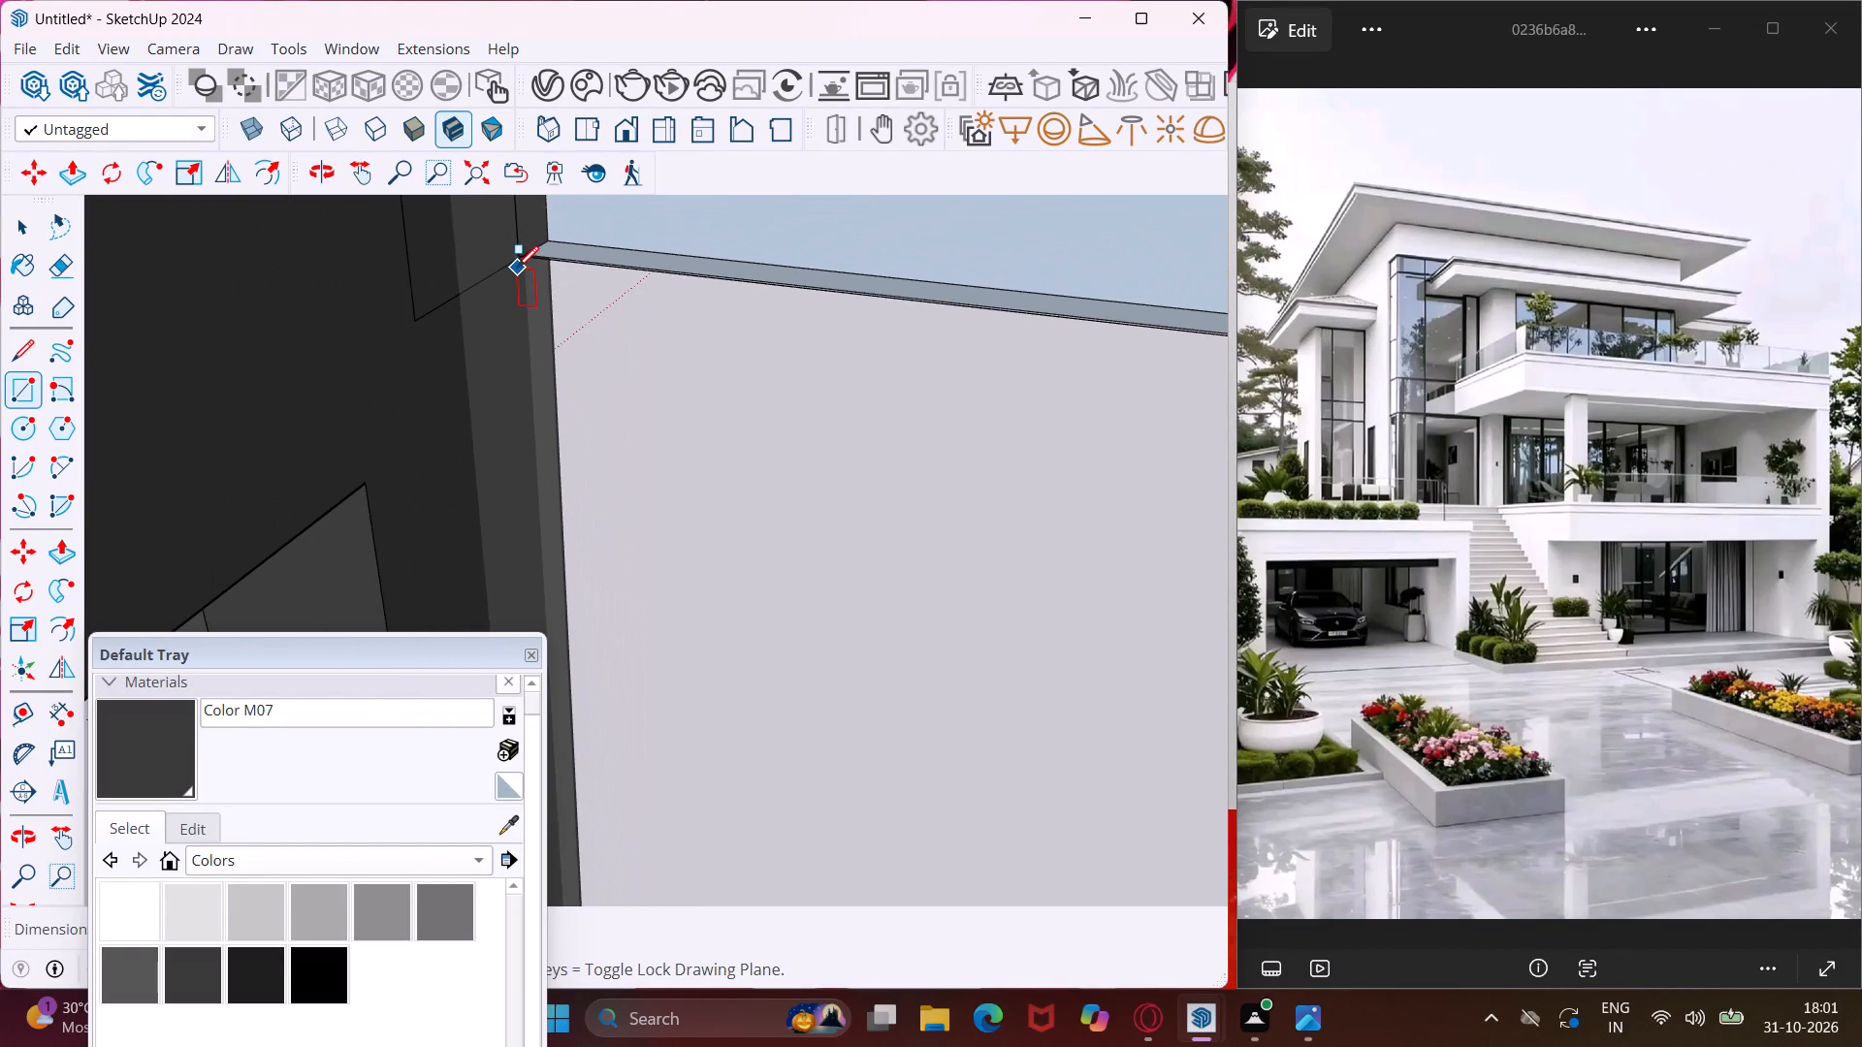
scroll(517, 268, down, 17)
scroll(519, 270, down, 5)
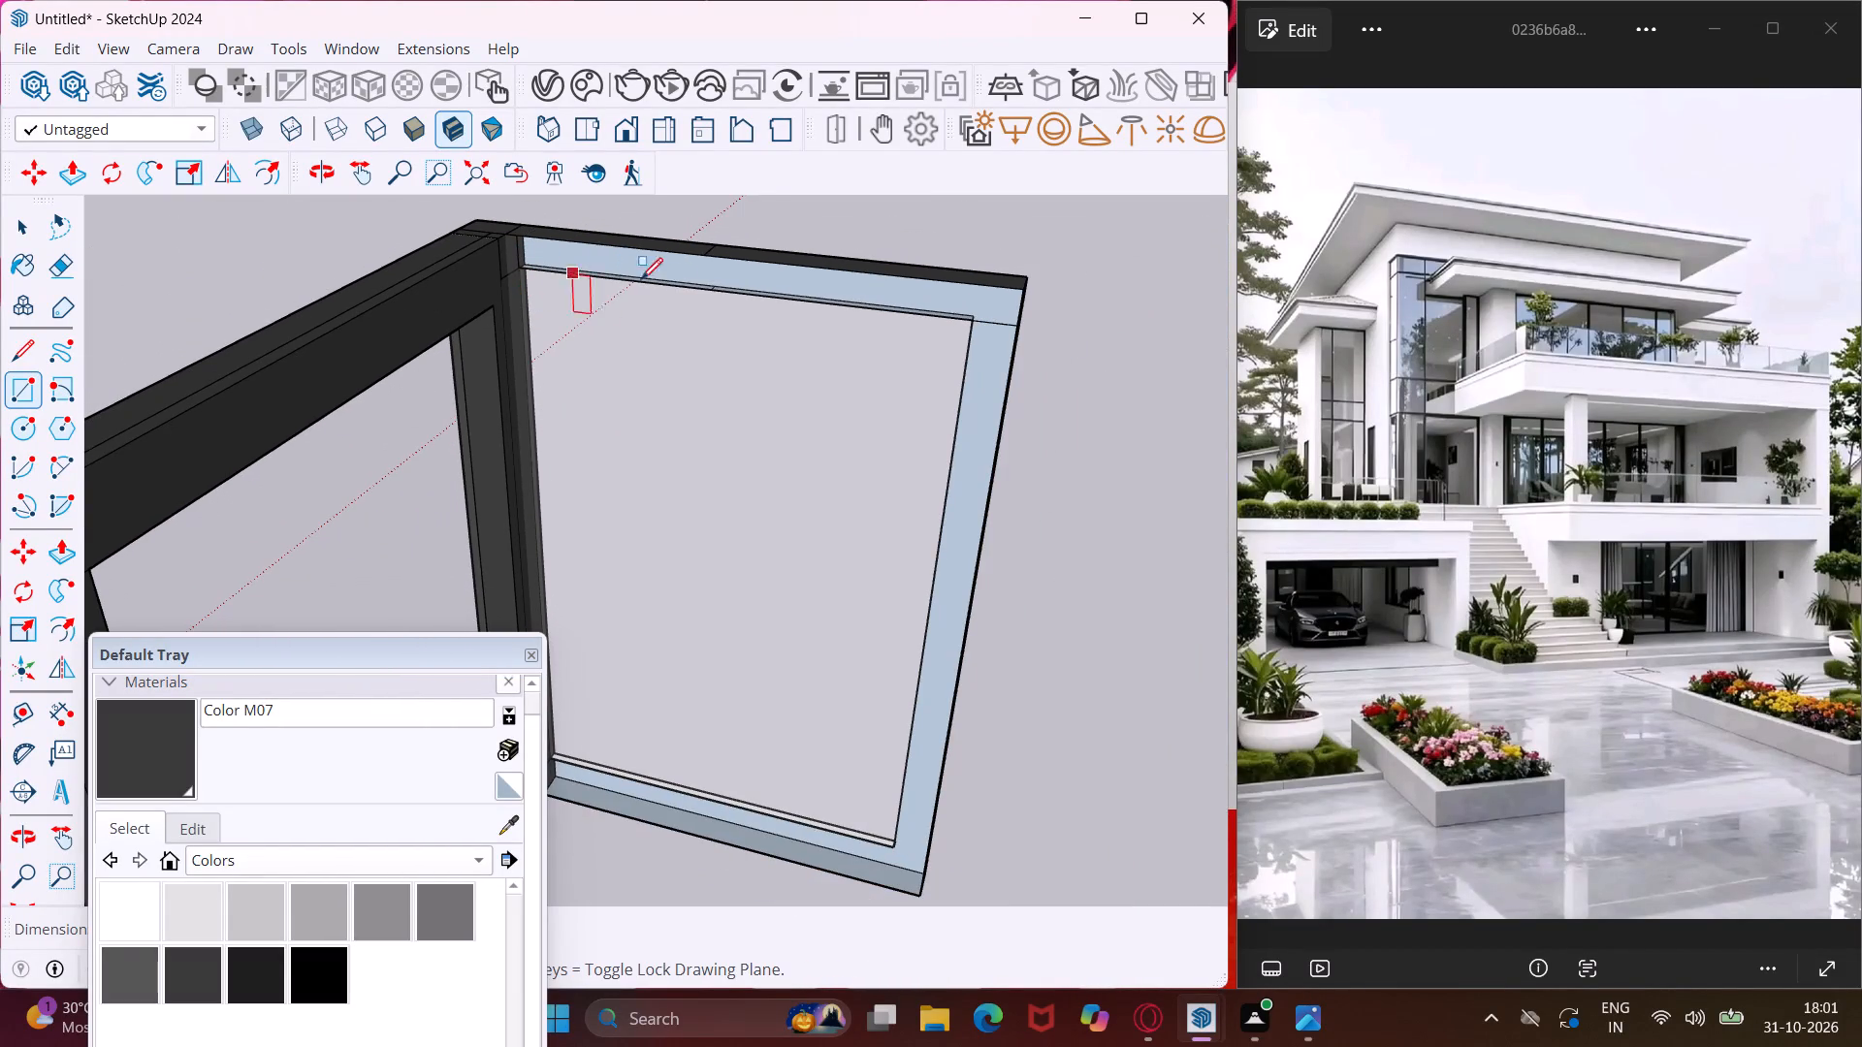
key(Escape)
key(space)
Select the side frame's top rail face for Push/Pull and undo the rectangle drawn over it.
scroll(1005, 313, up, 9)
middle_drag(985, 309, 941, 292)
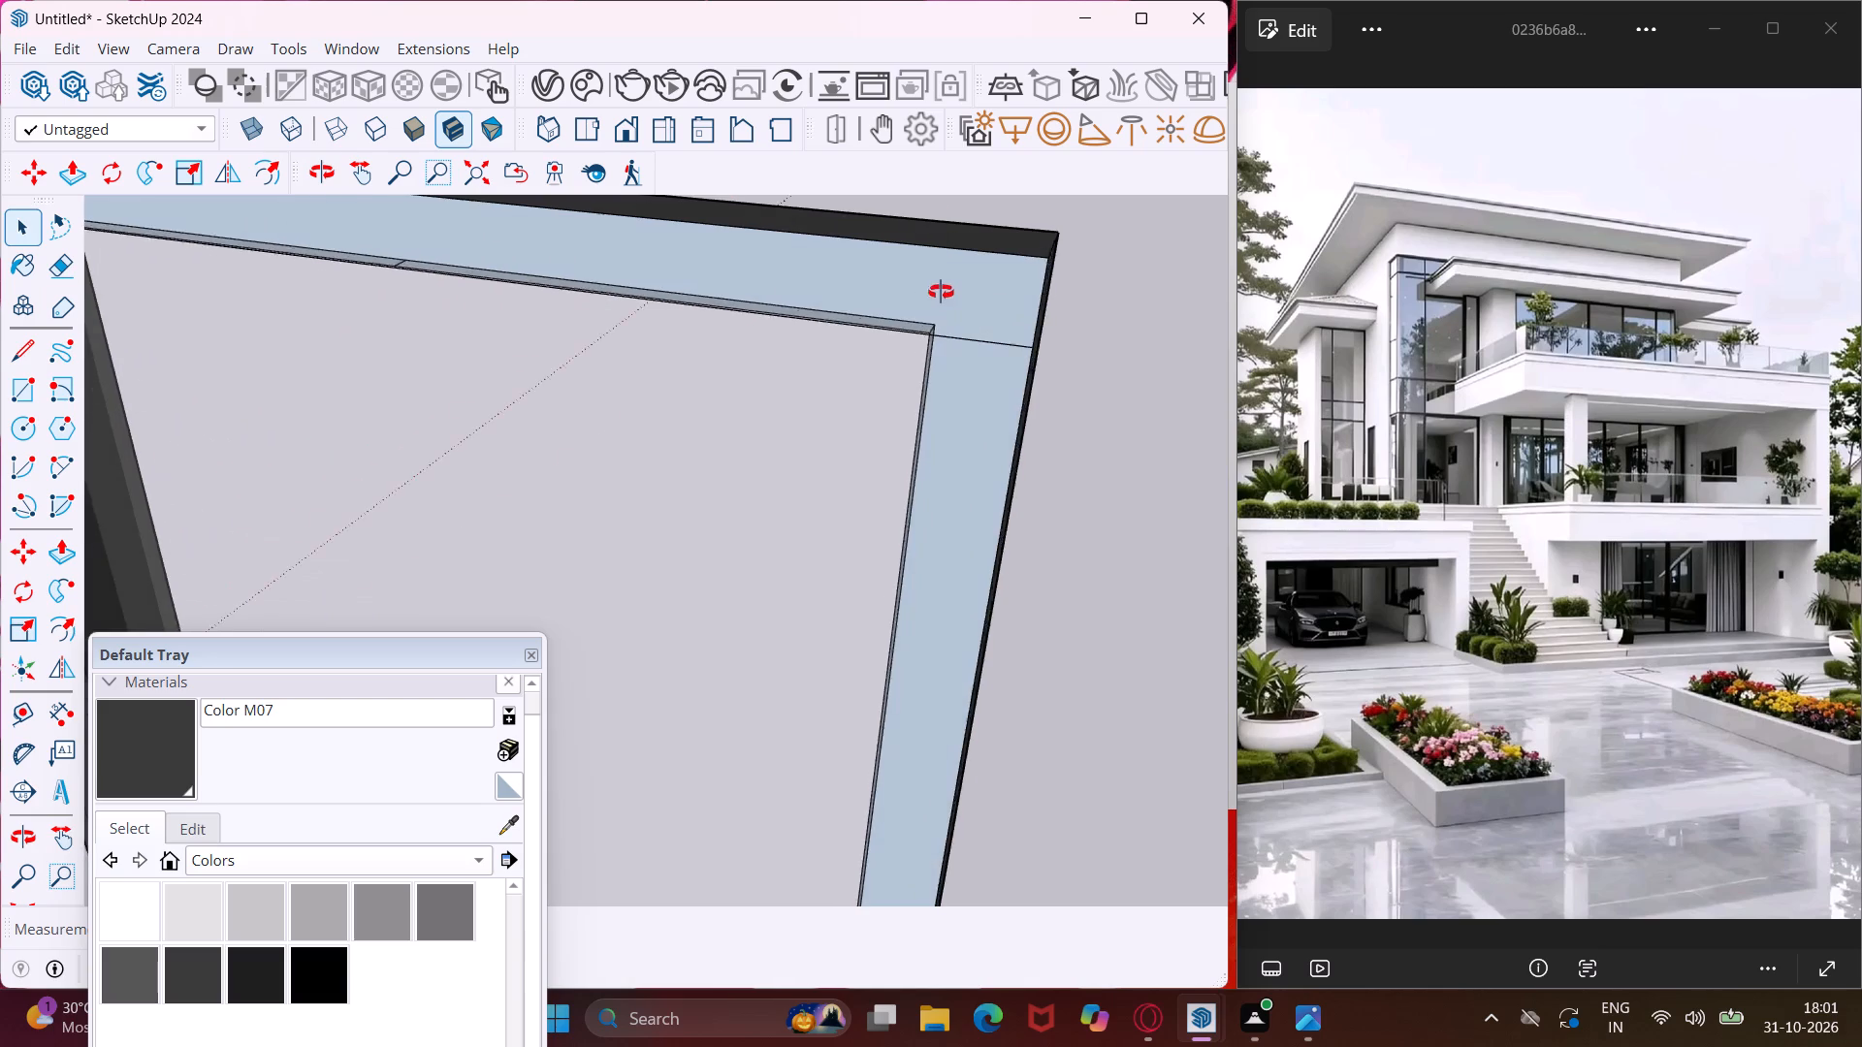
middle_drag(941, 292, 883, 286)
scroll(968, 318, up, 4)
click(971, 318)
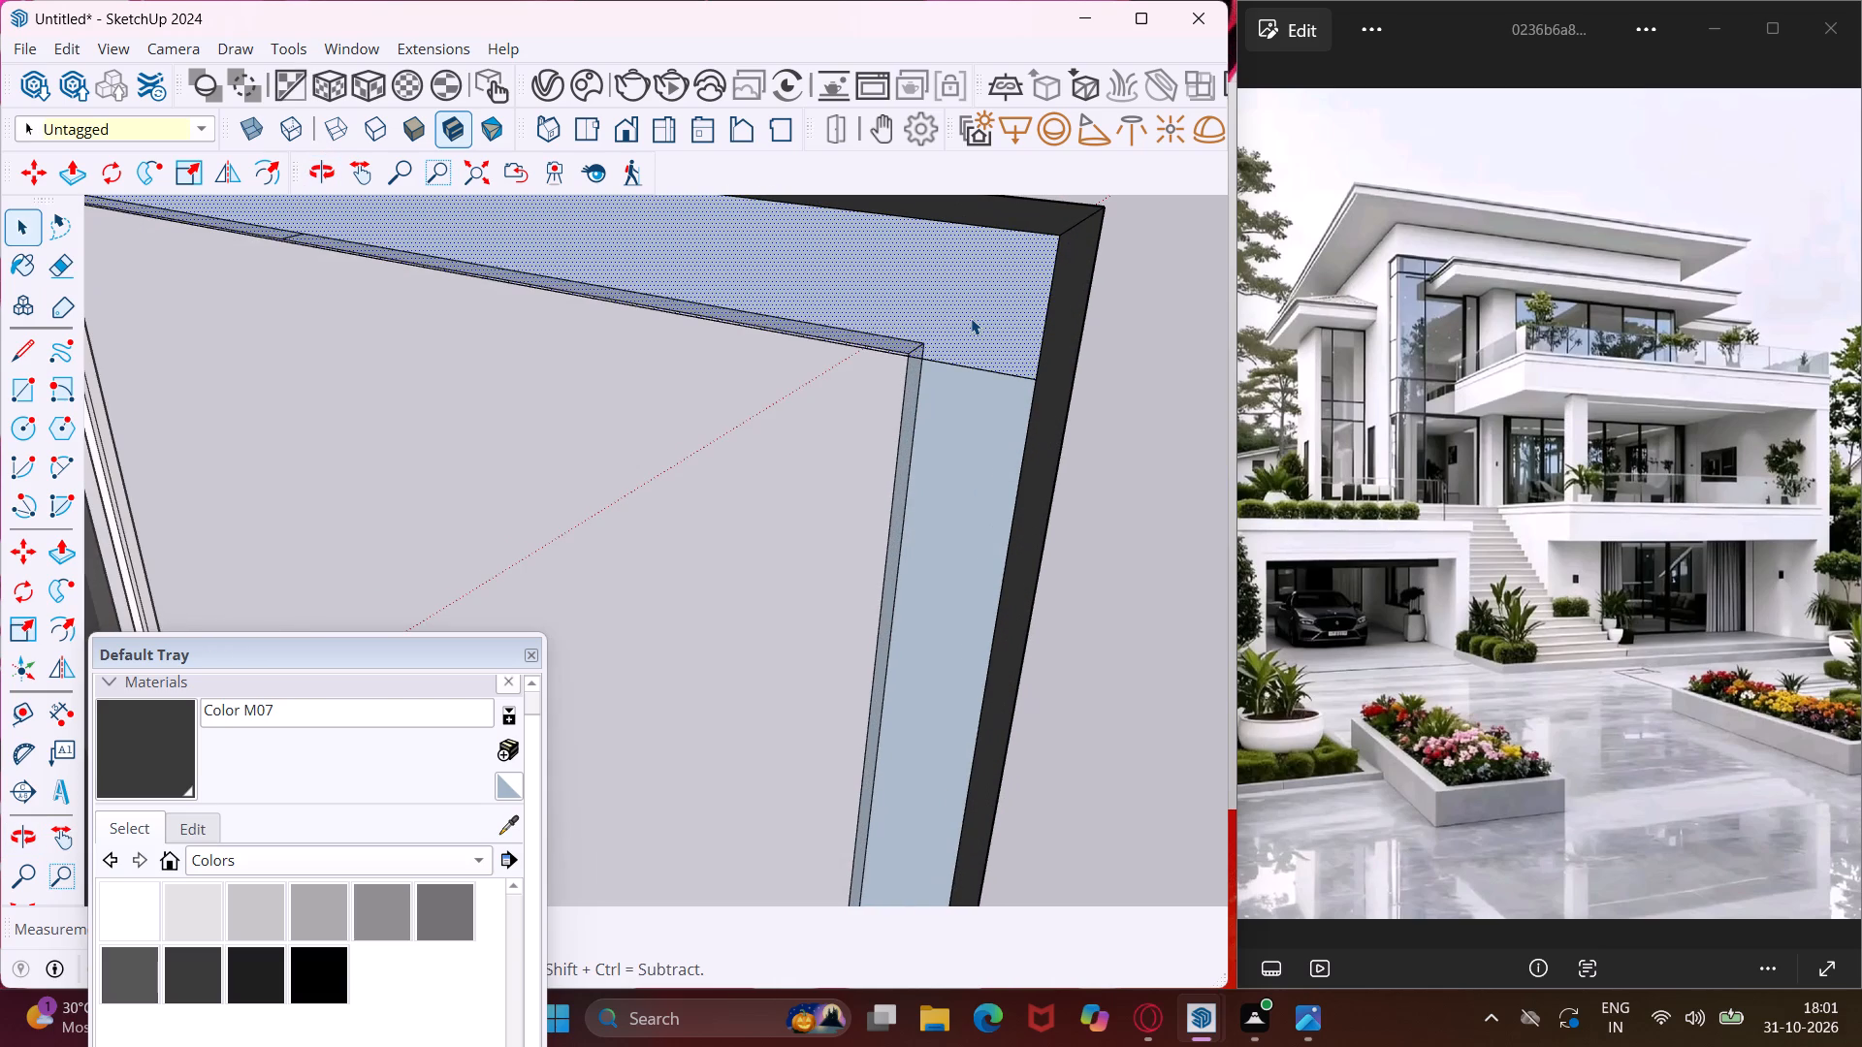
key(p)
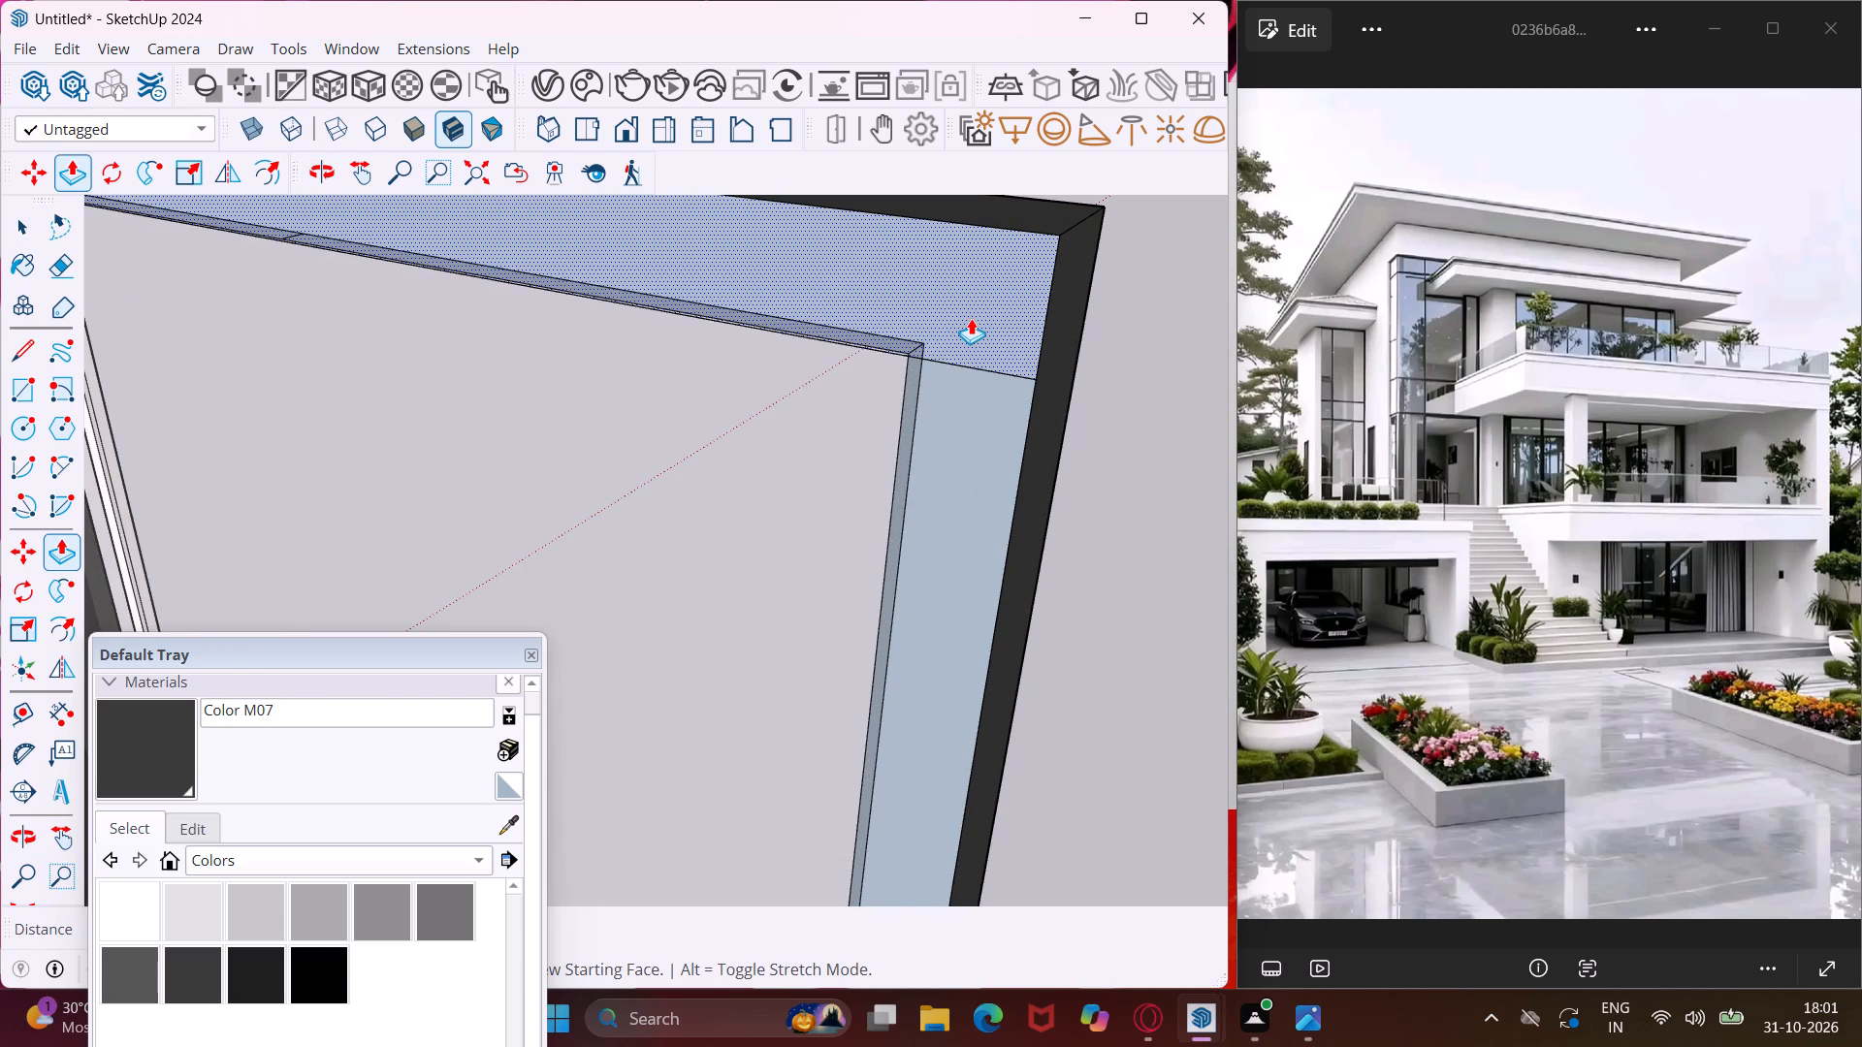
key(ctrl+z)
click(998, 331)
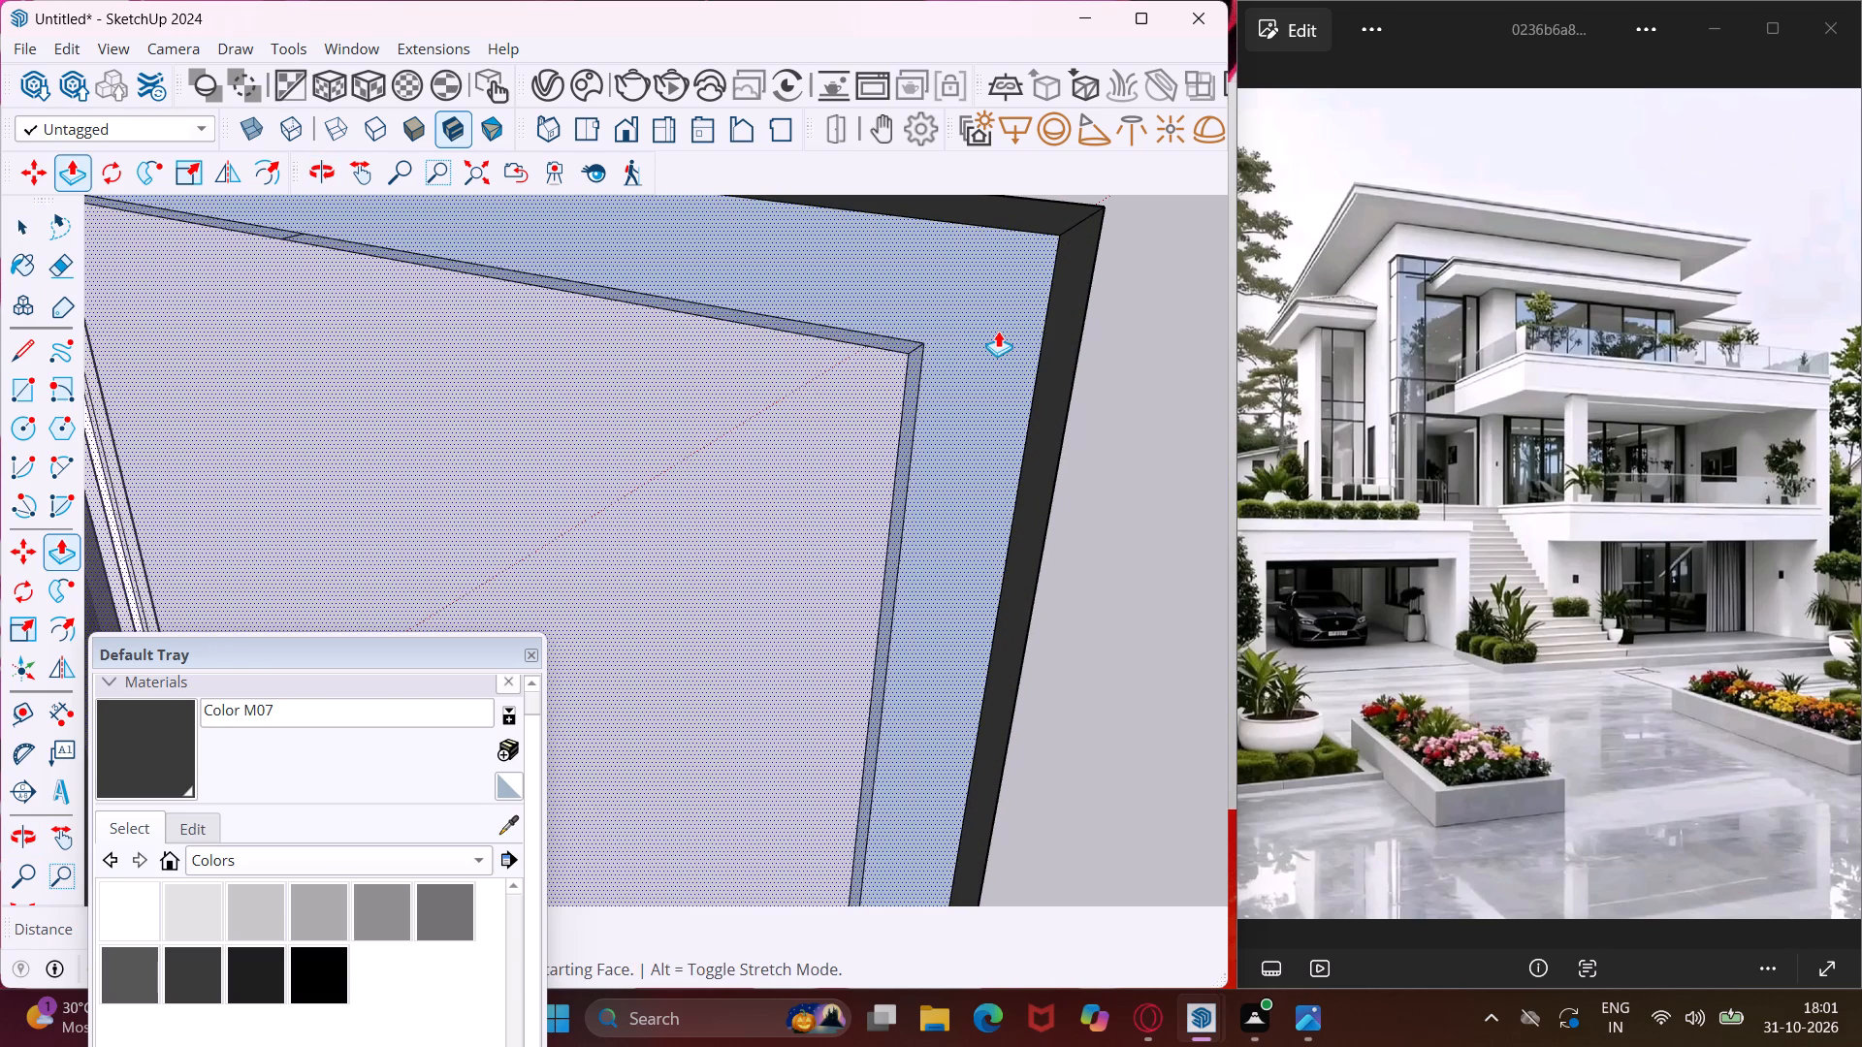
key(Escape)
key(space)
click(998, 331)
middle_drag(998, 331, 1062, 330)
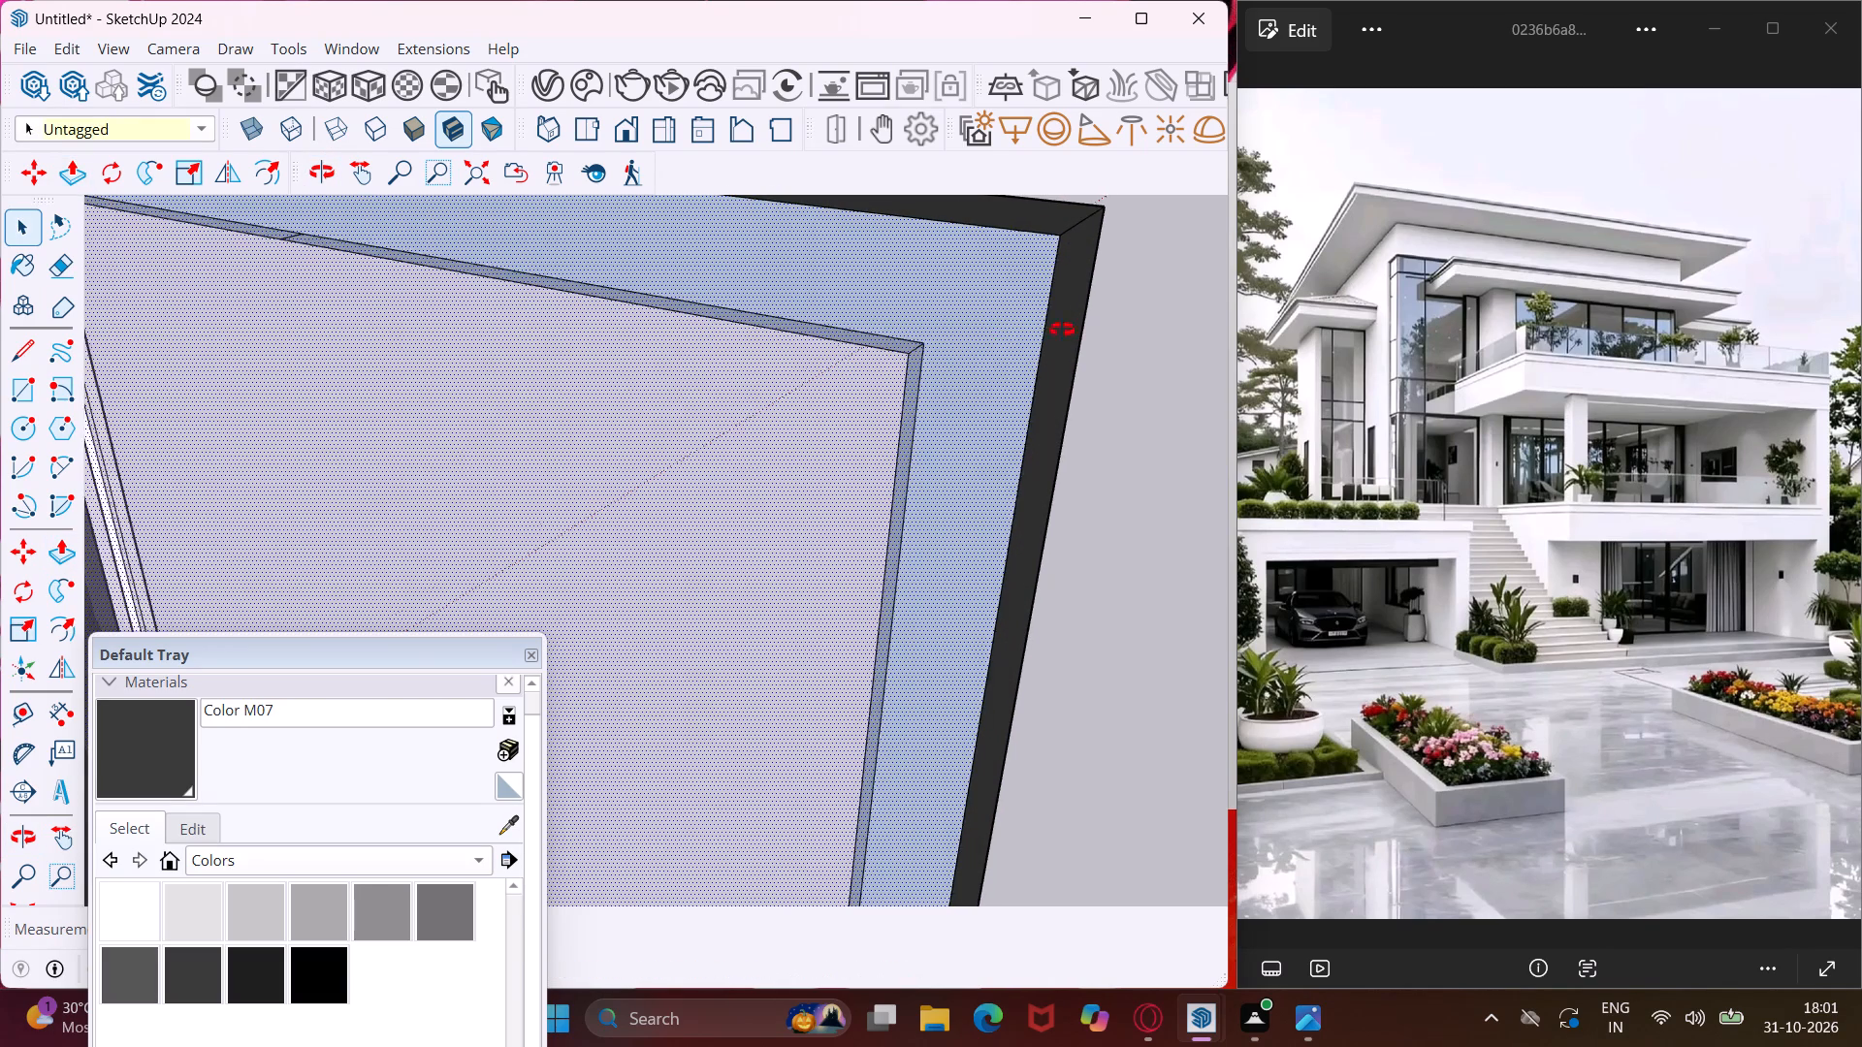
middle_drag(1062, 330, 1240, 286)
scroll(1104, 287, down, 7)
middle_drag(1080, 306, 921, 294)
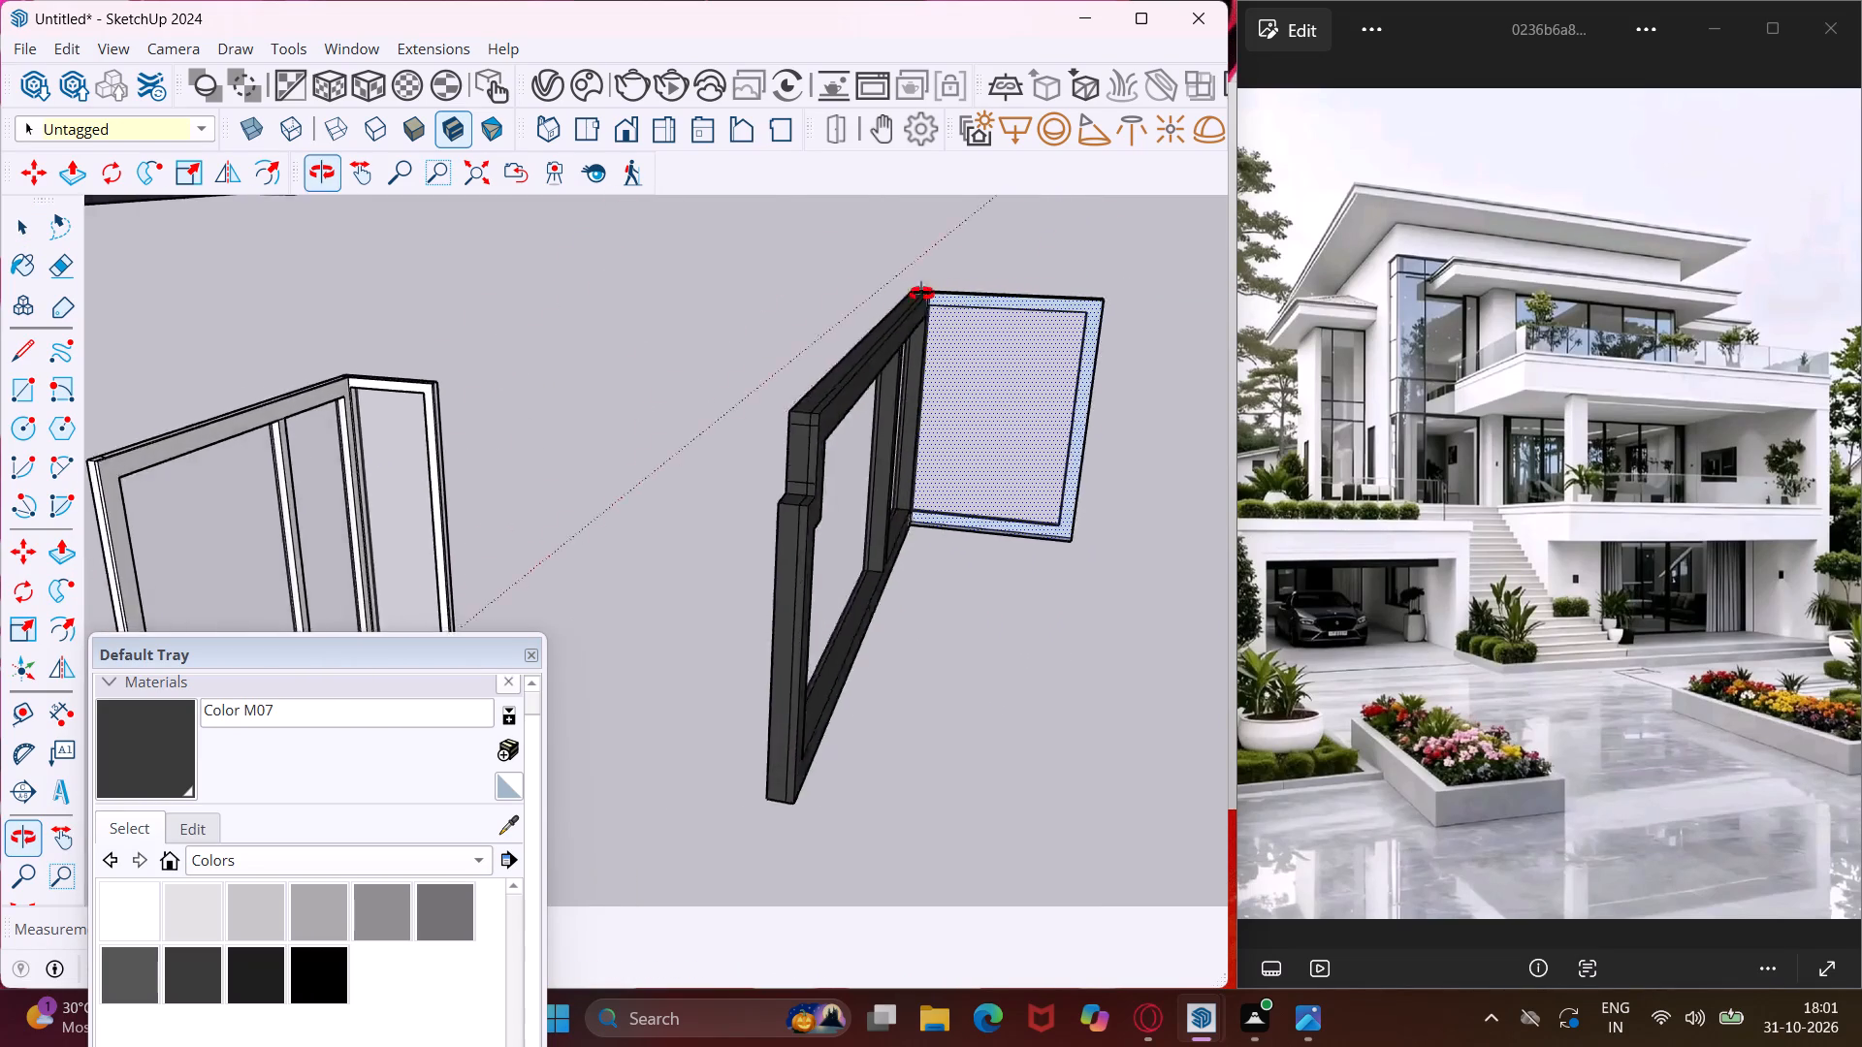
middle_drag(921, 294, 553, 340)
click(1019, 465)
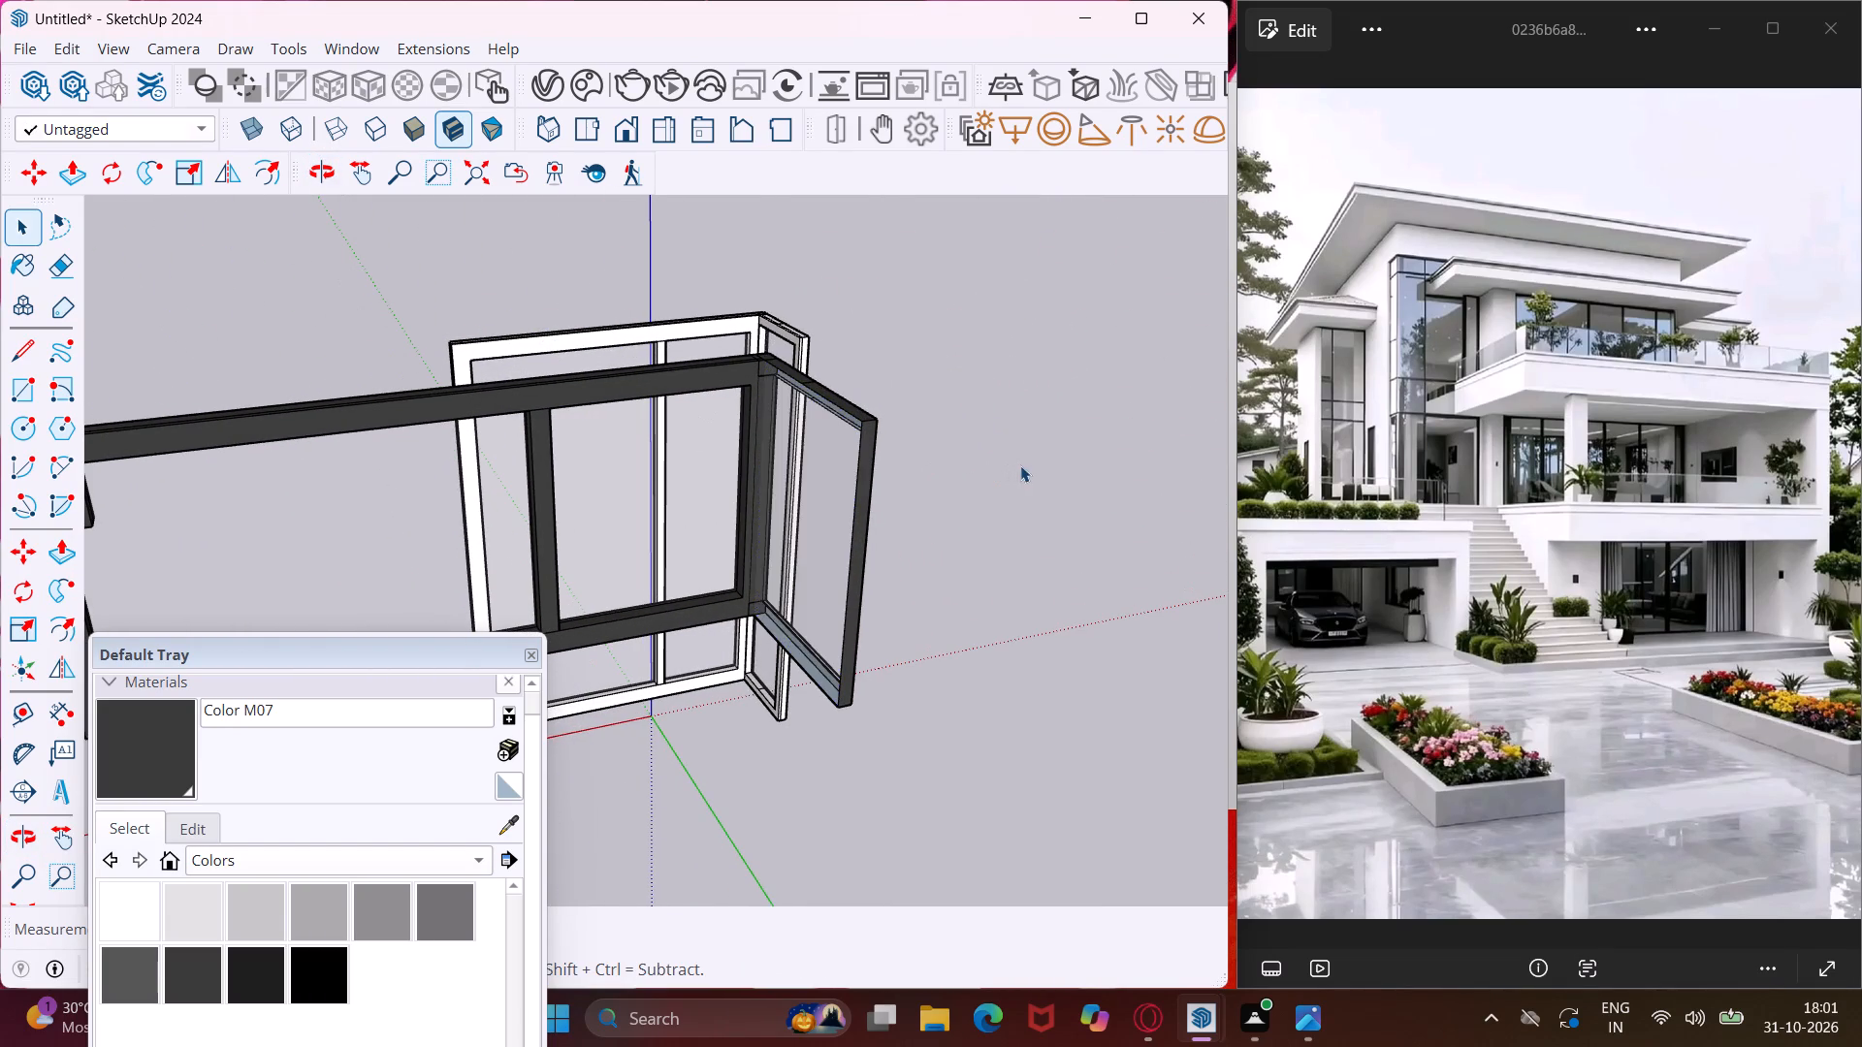
Paint the front face of the neighbouring white window frame with Color M07.
middle_drag(1020, 465, 433, 505)
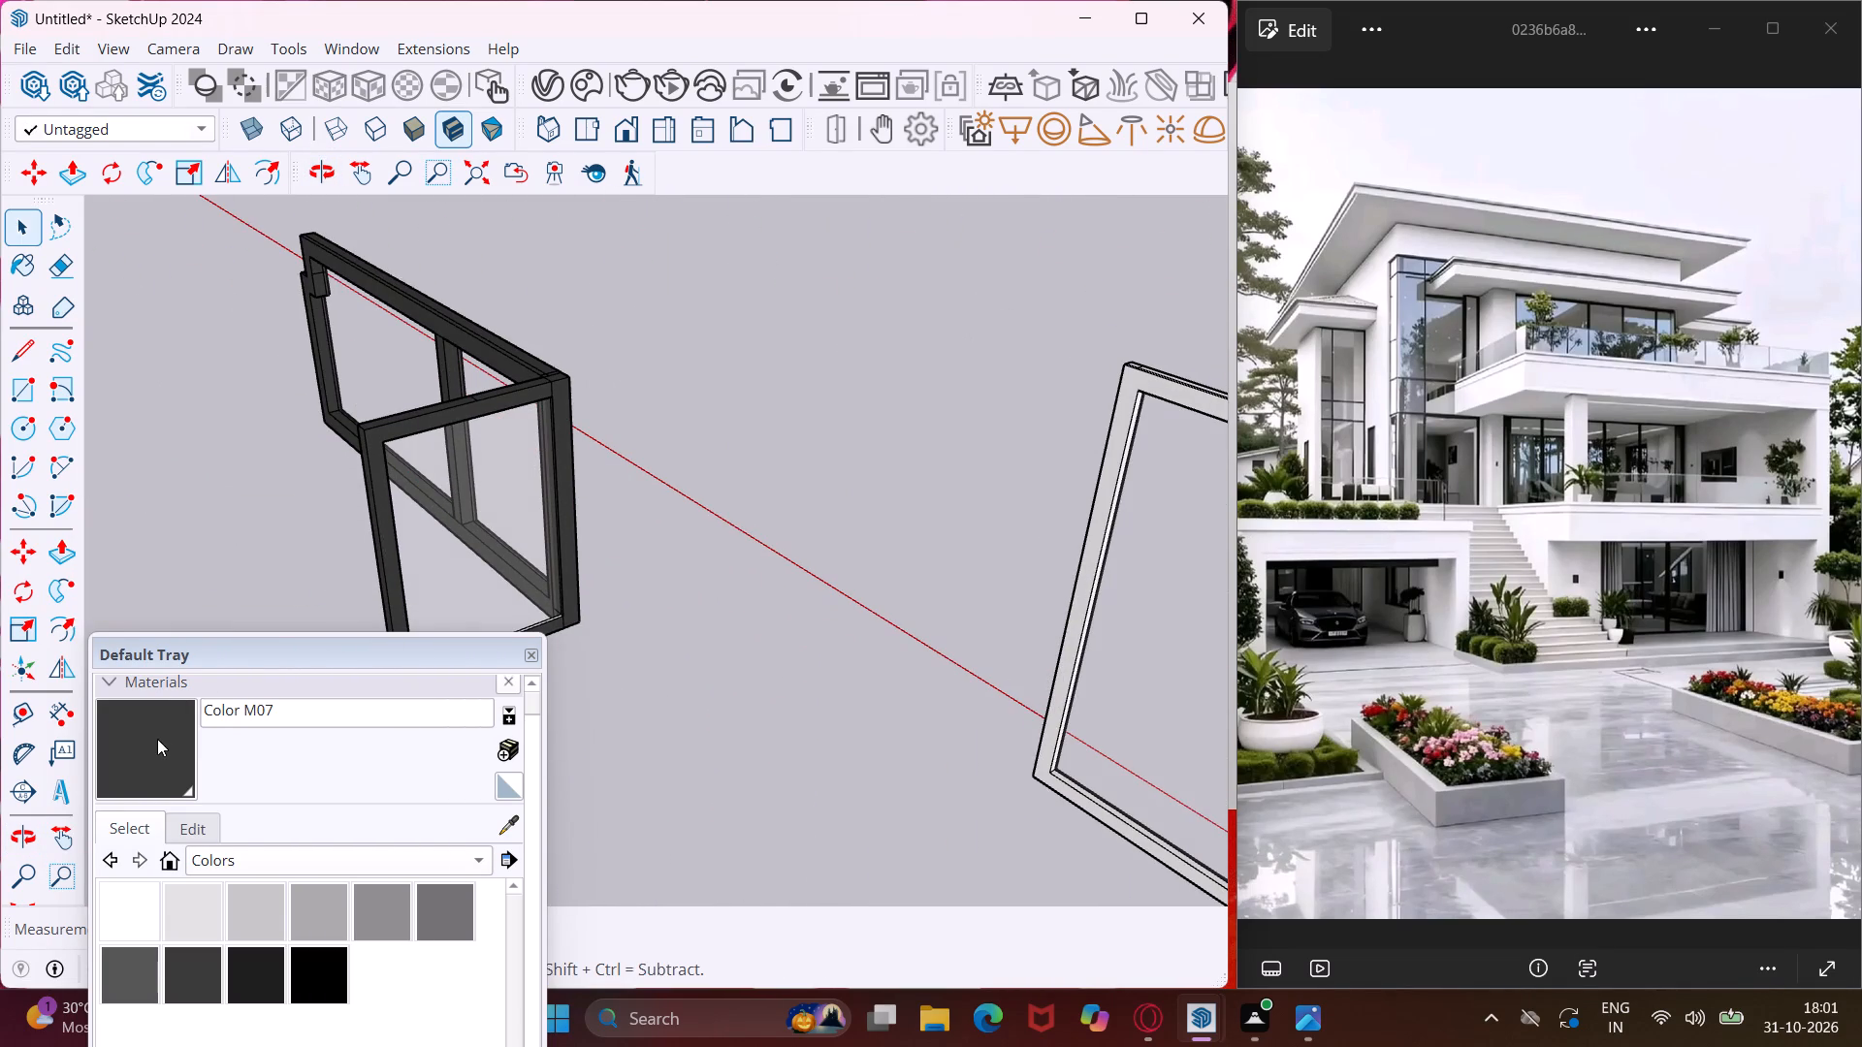
click(157, 739)
scroll(1126, 397, up, 9)
click(1147, 363)
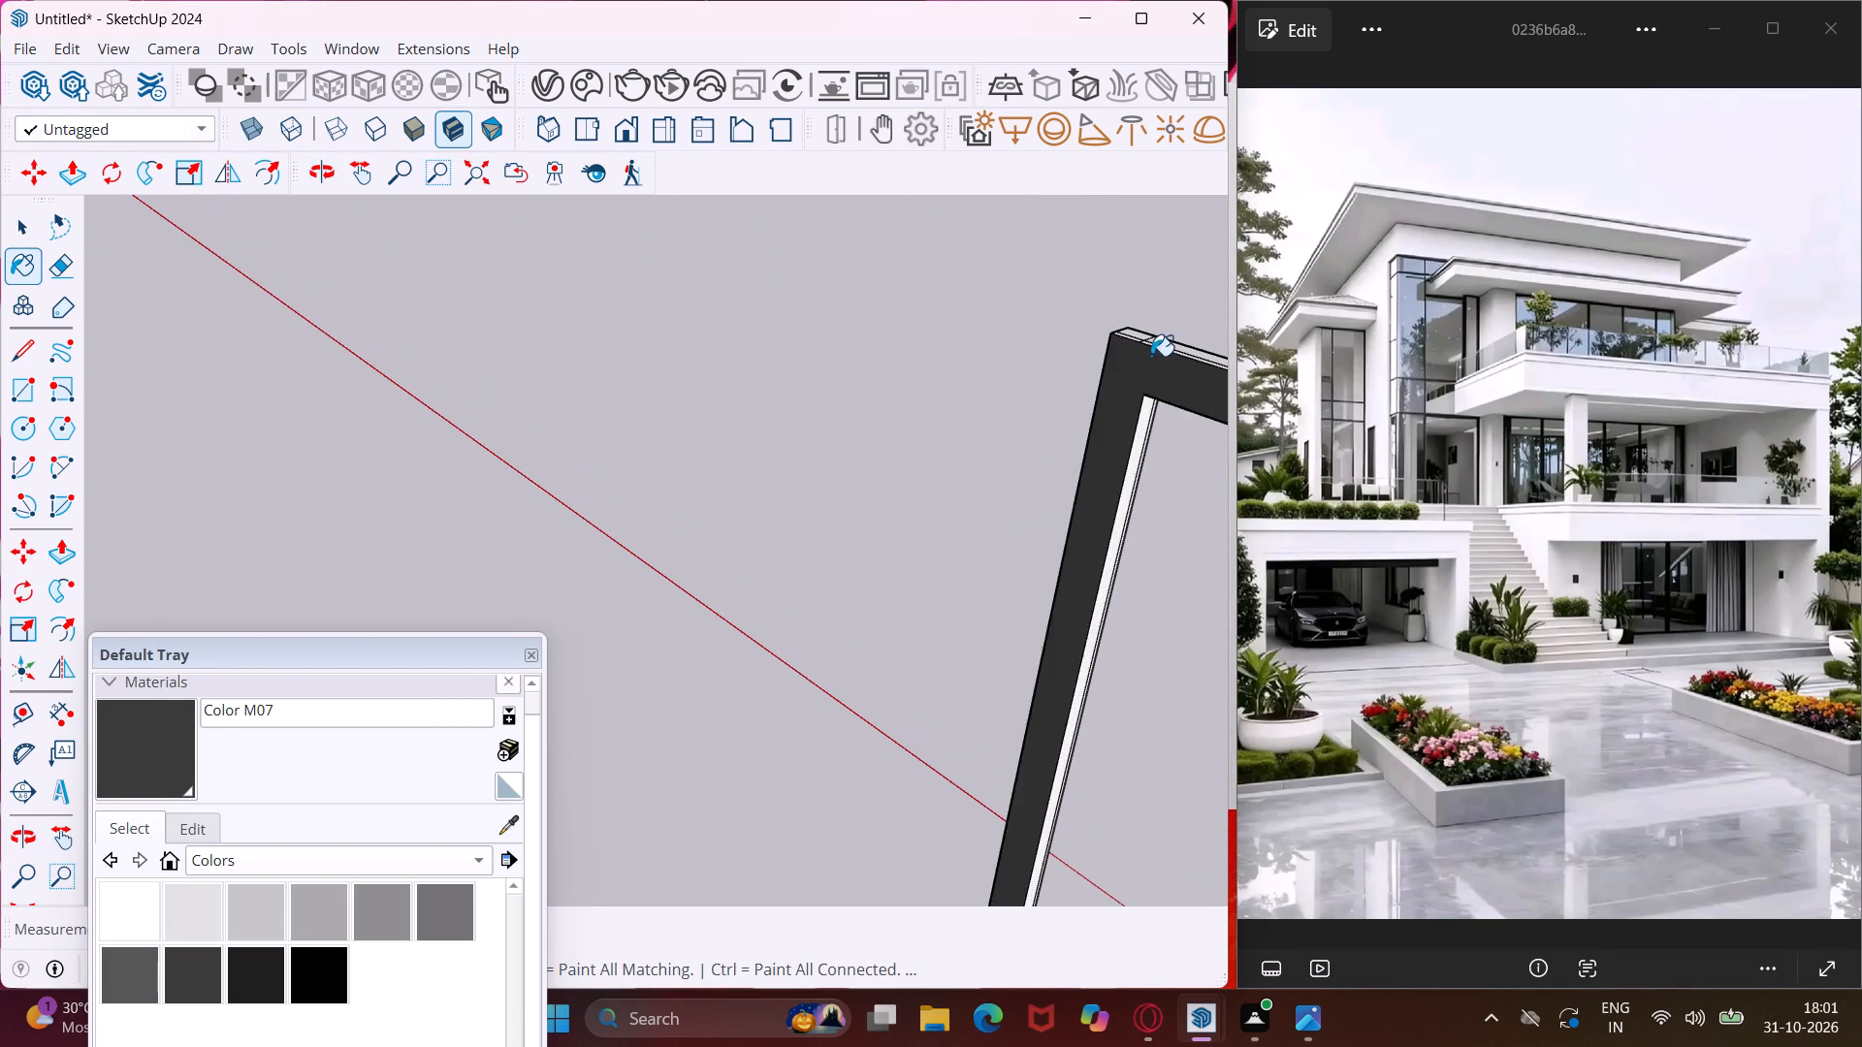
Paint the white top faces of both top rails on the corner window frame with Color M07, including the corner pieces.
middle_drag(1151, 356, 849, 395)
scroll(846, 392, up, 1)
scroll(843, 381, down, 6)
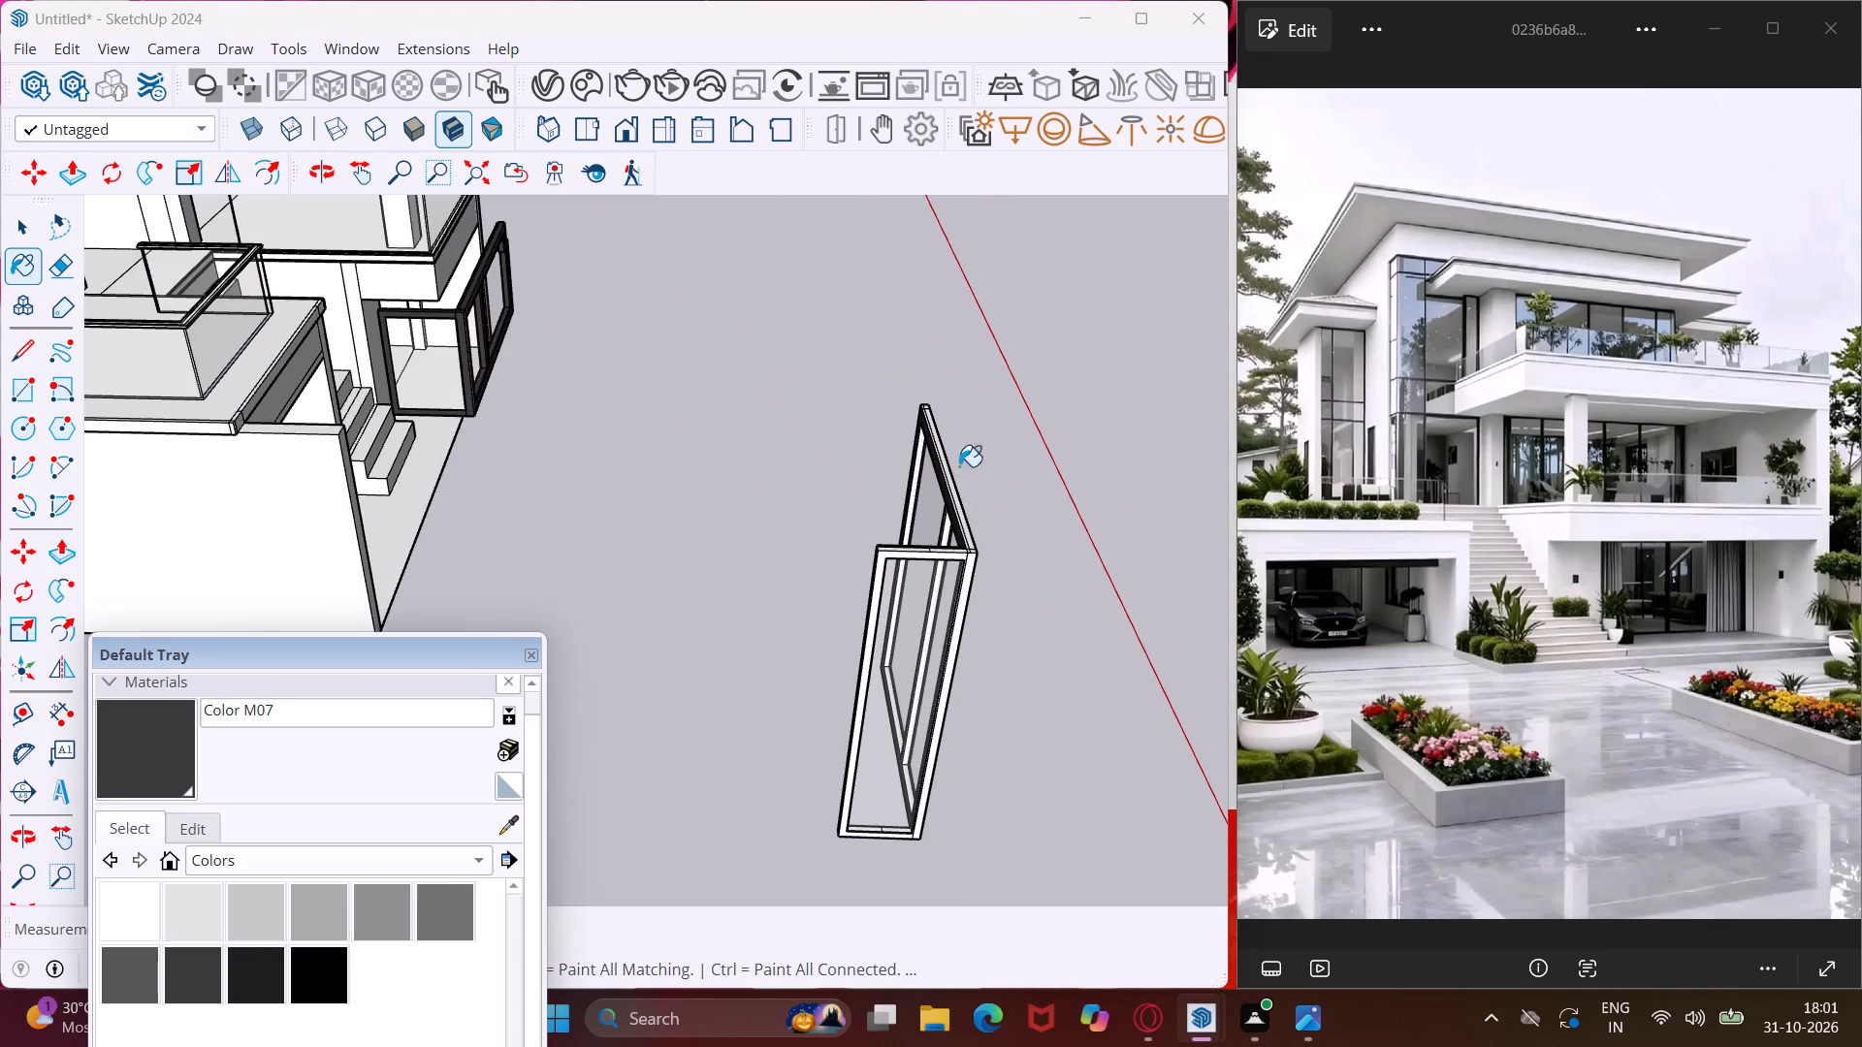
scroll(965, 536, up, 20)
click(969, 546)
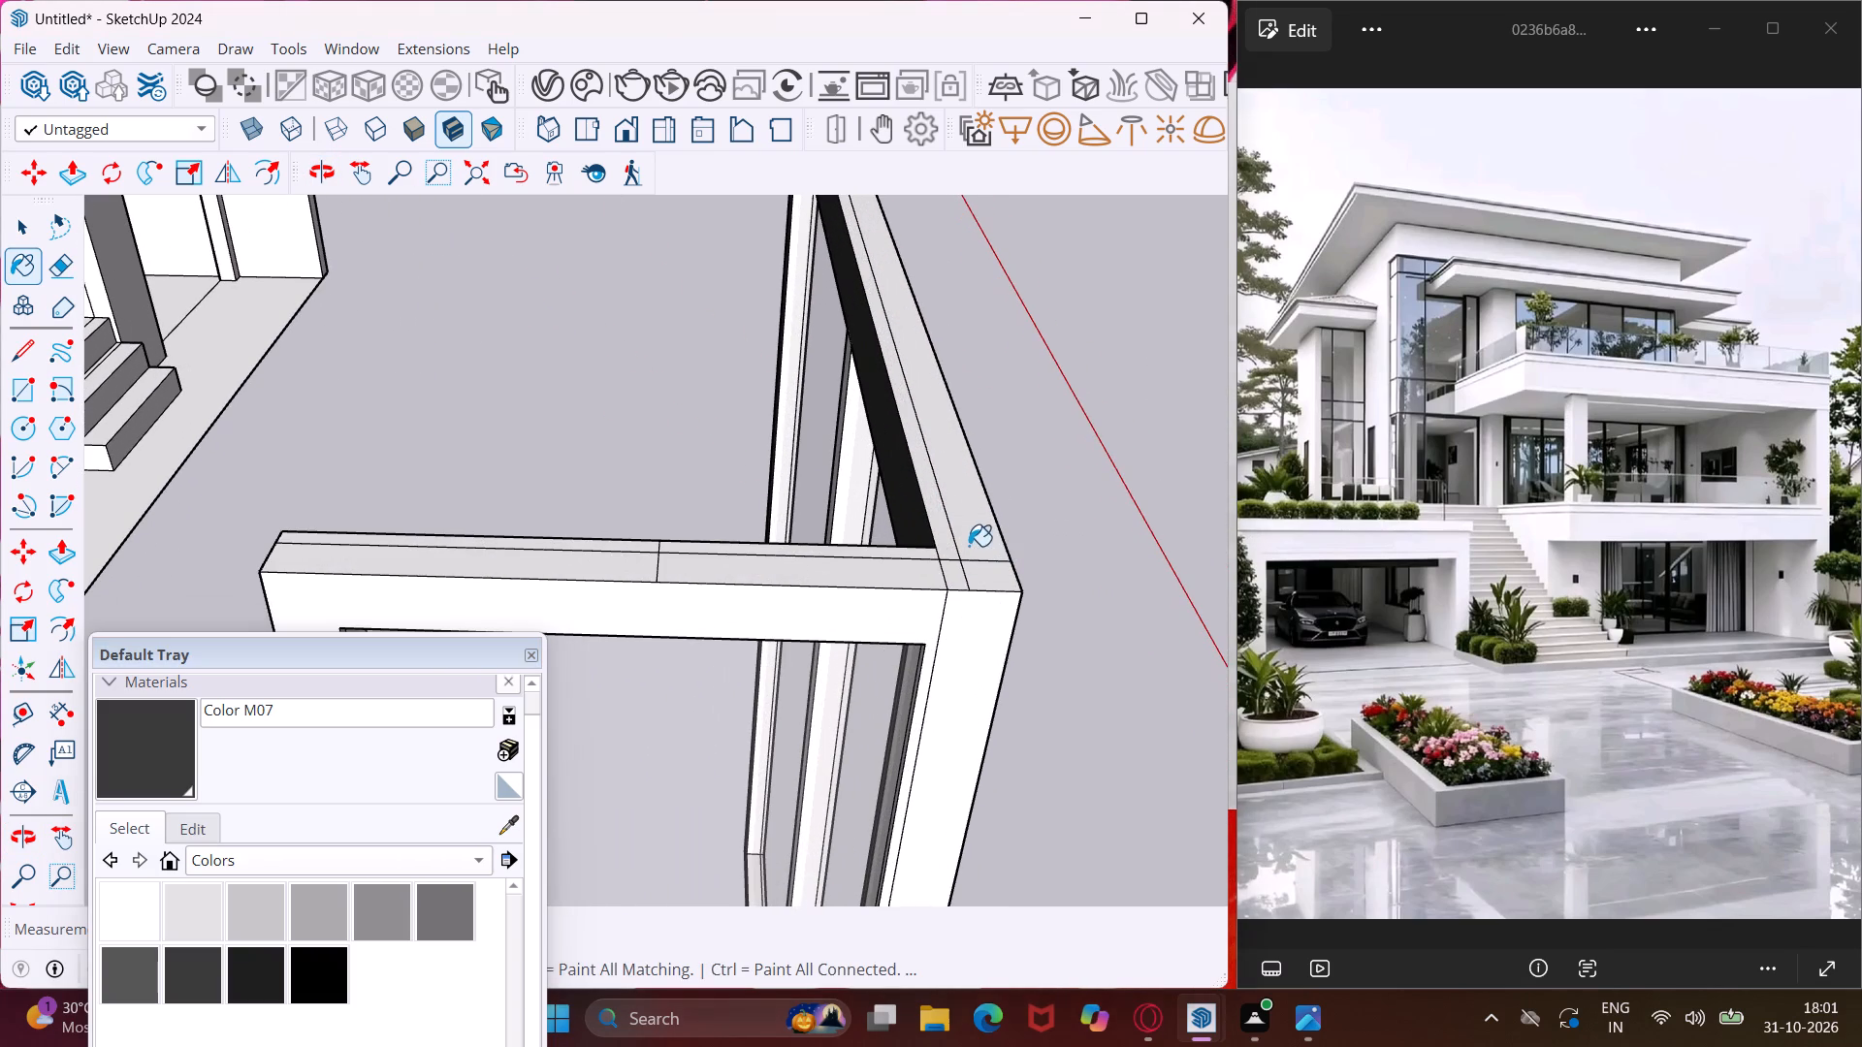
click(938, 538)
click(952, 576)
click(977, 577)
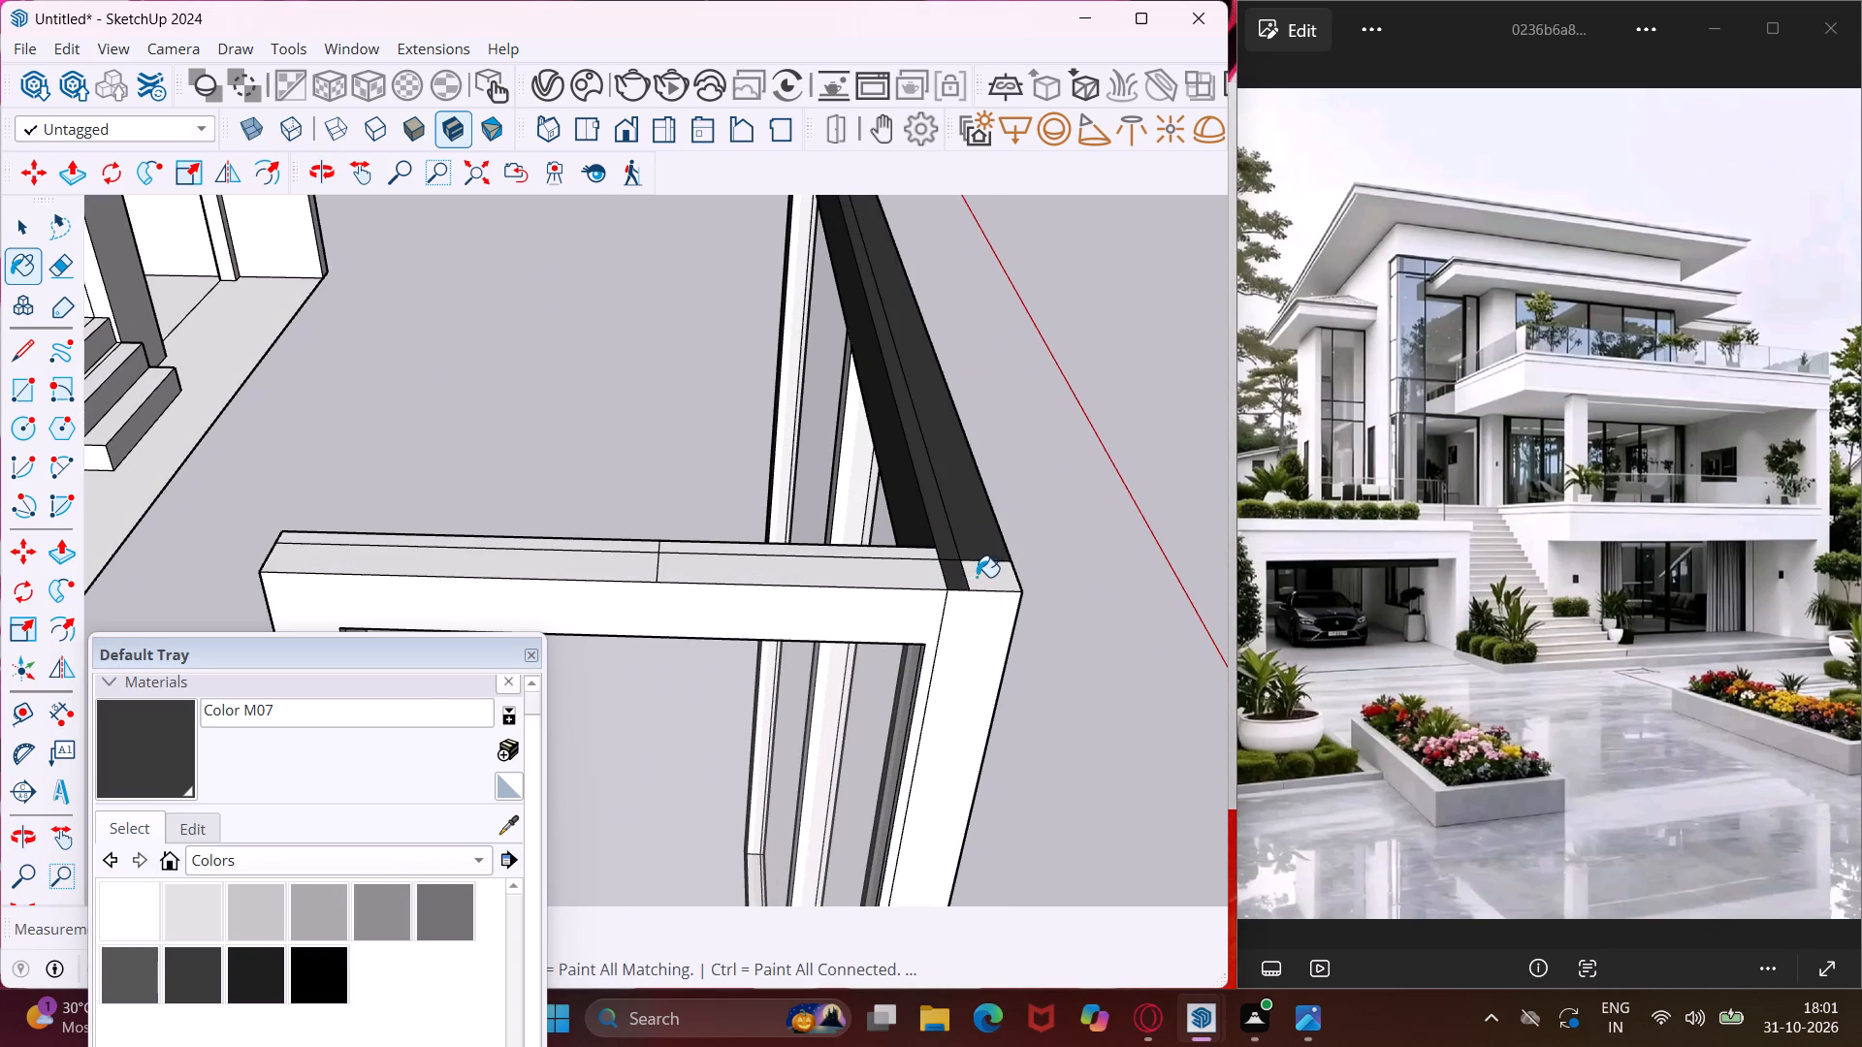
click(930, 570)
click(918, 561)
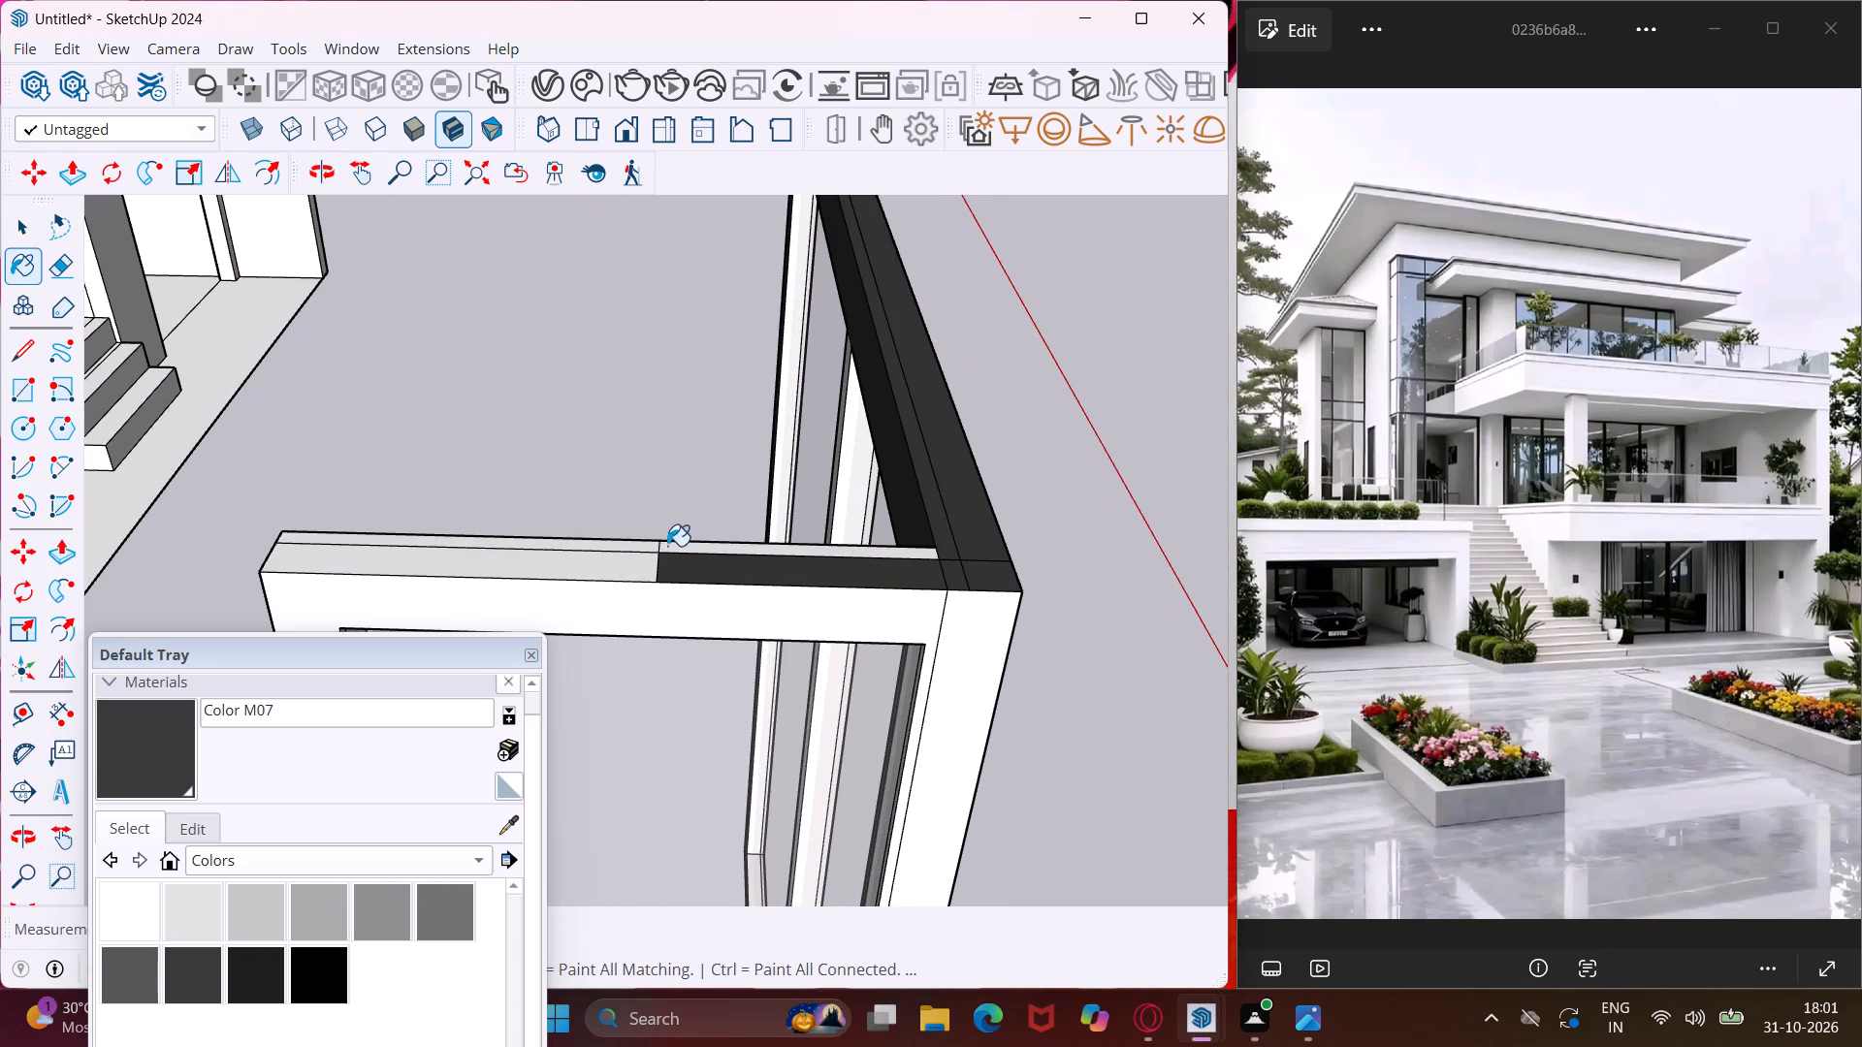
click(640, 562)
click(636, 550)
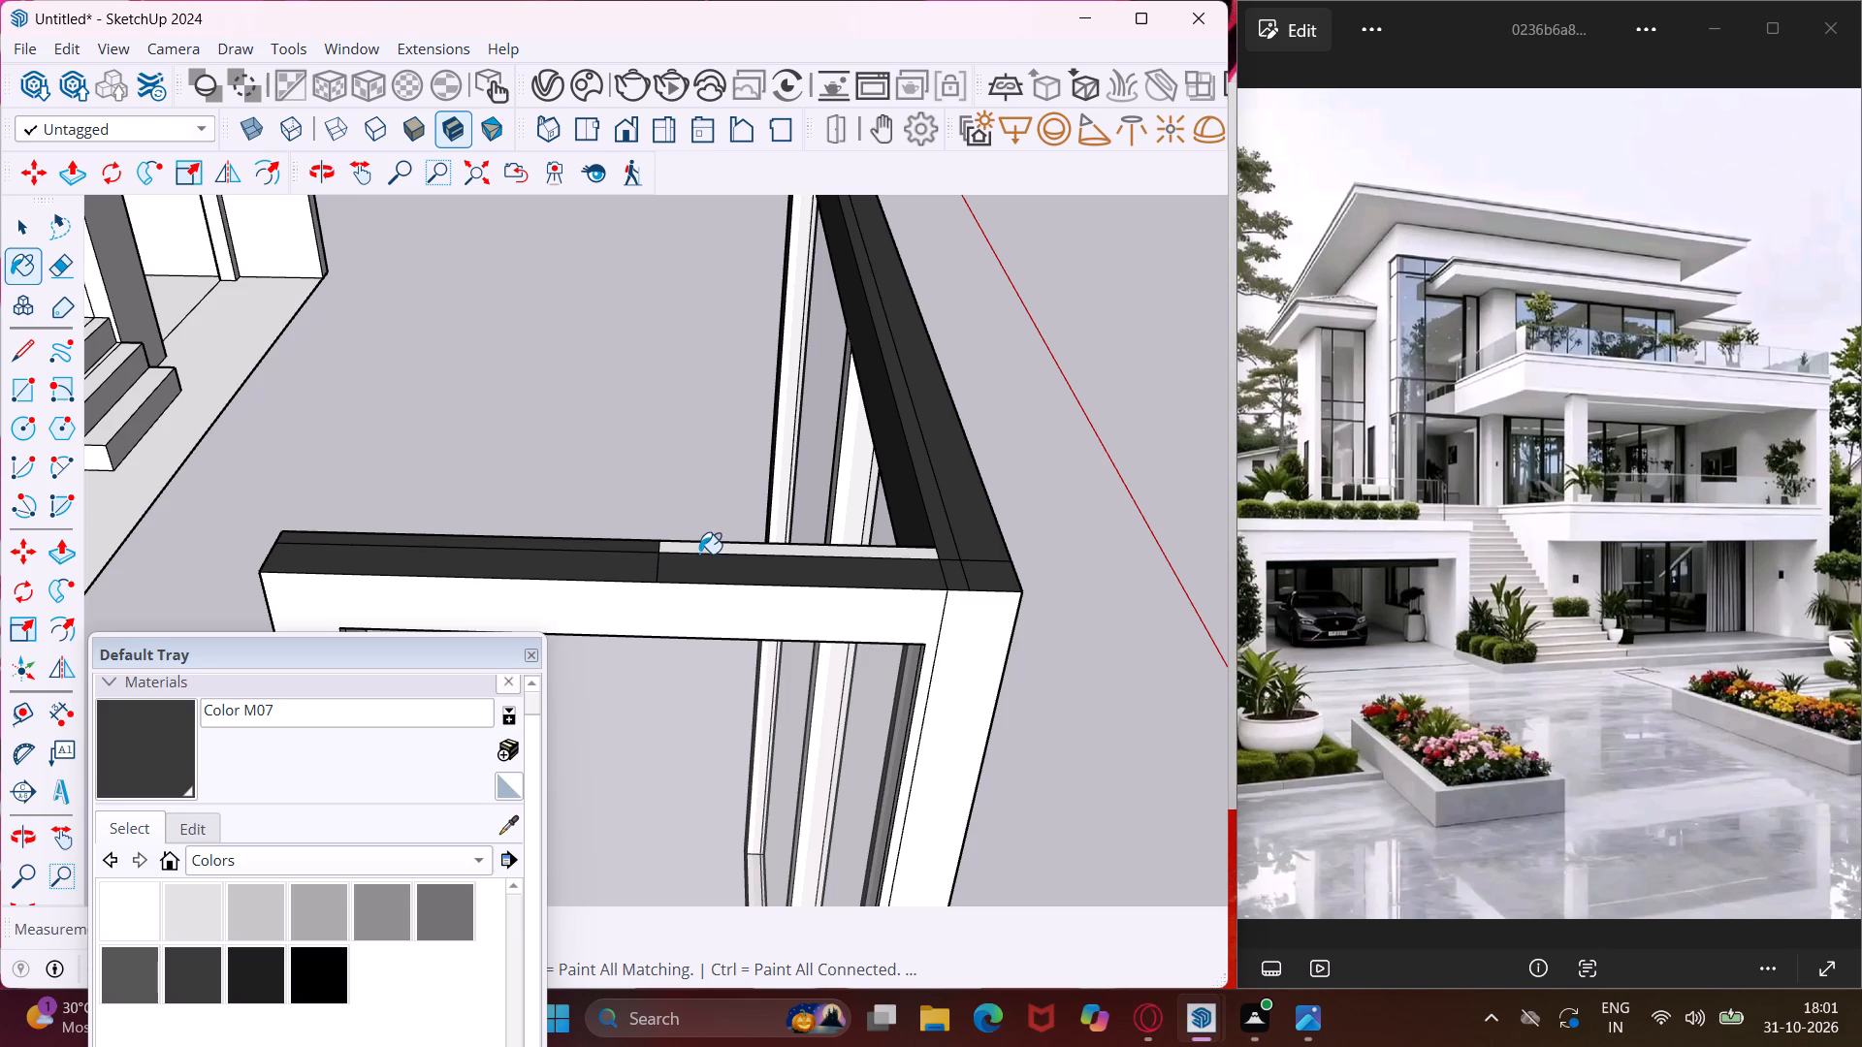
click(706, 549)
Paint the white front faces of the narrow end frame and the outer side of its post with Color M07.
click(968, 633)
click(917, 615)
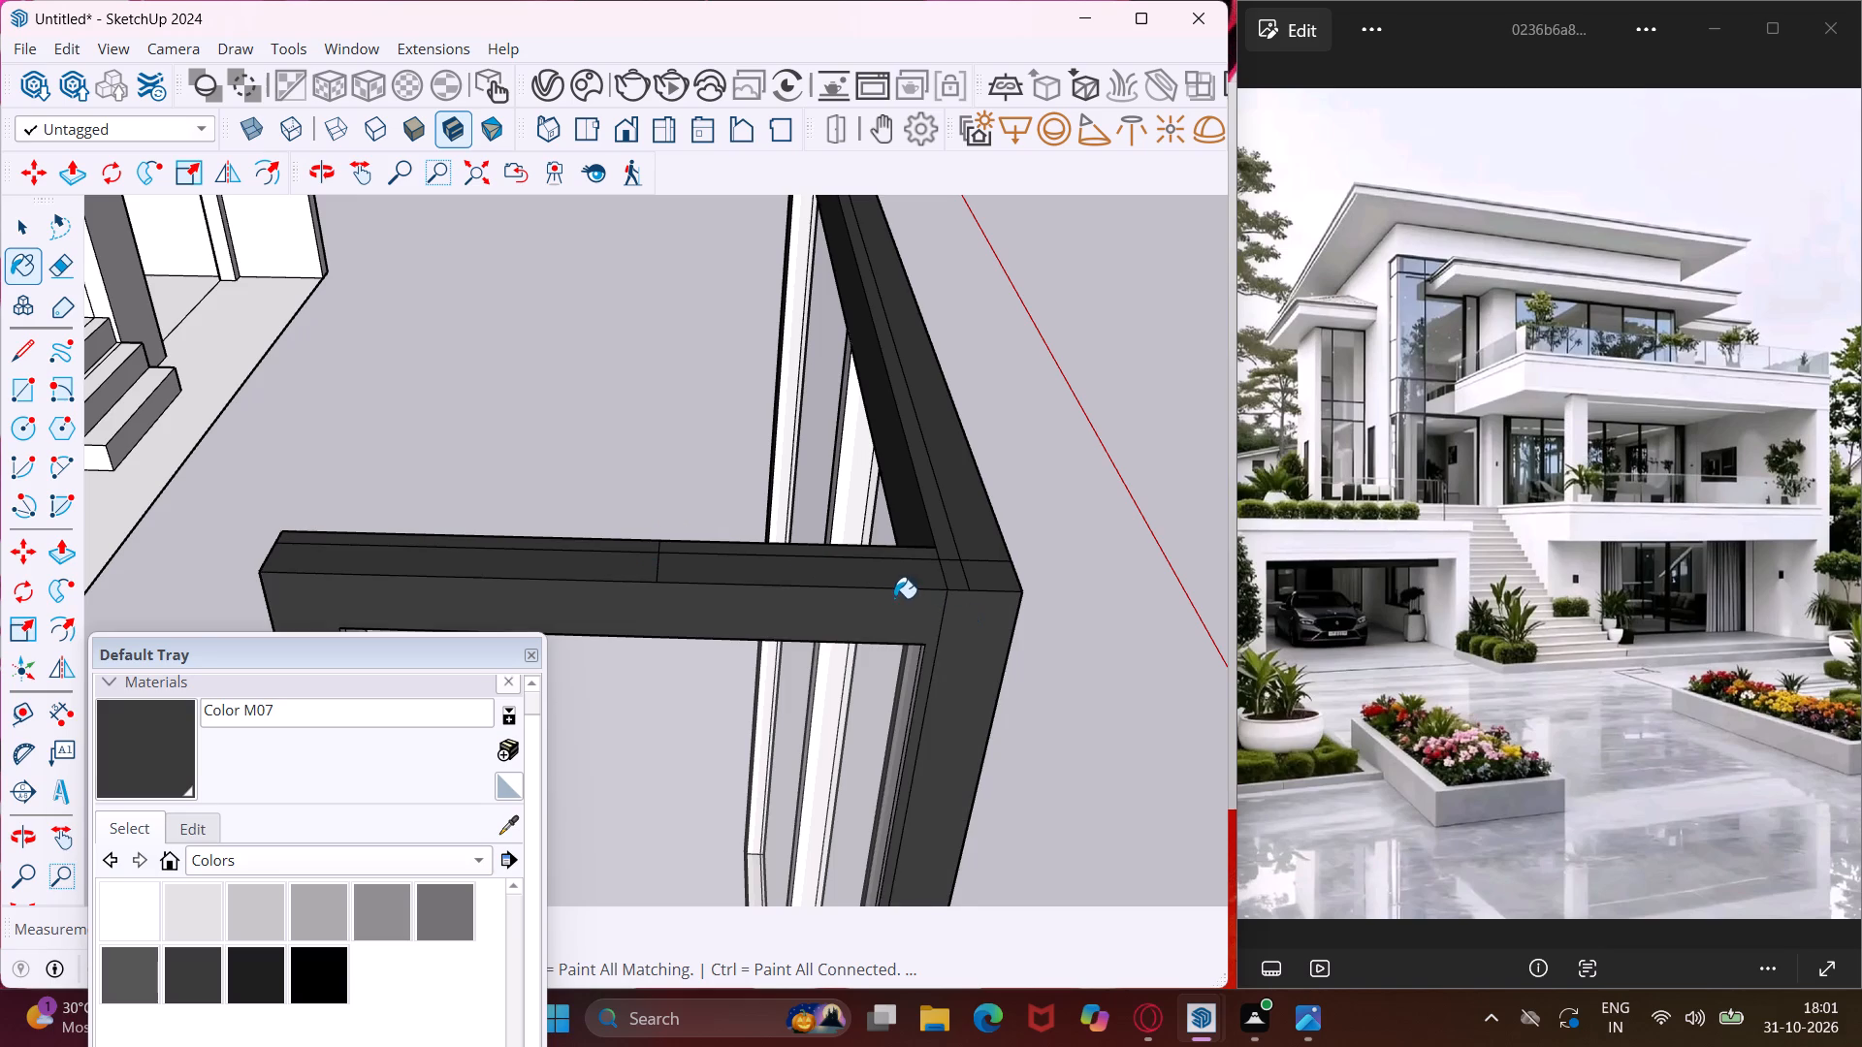
middle_drag(893, 597, 1341, 289)
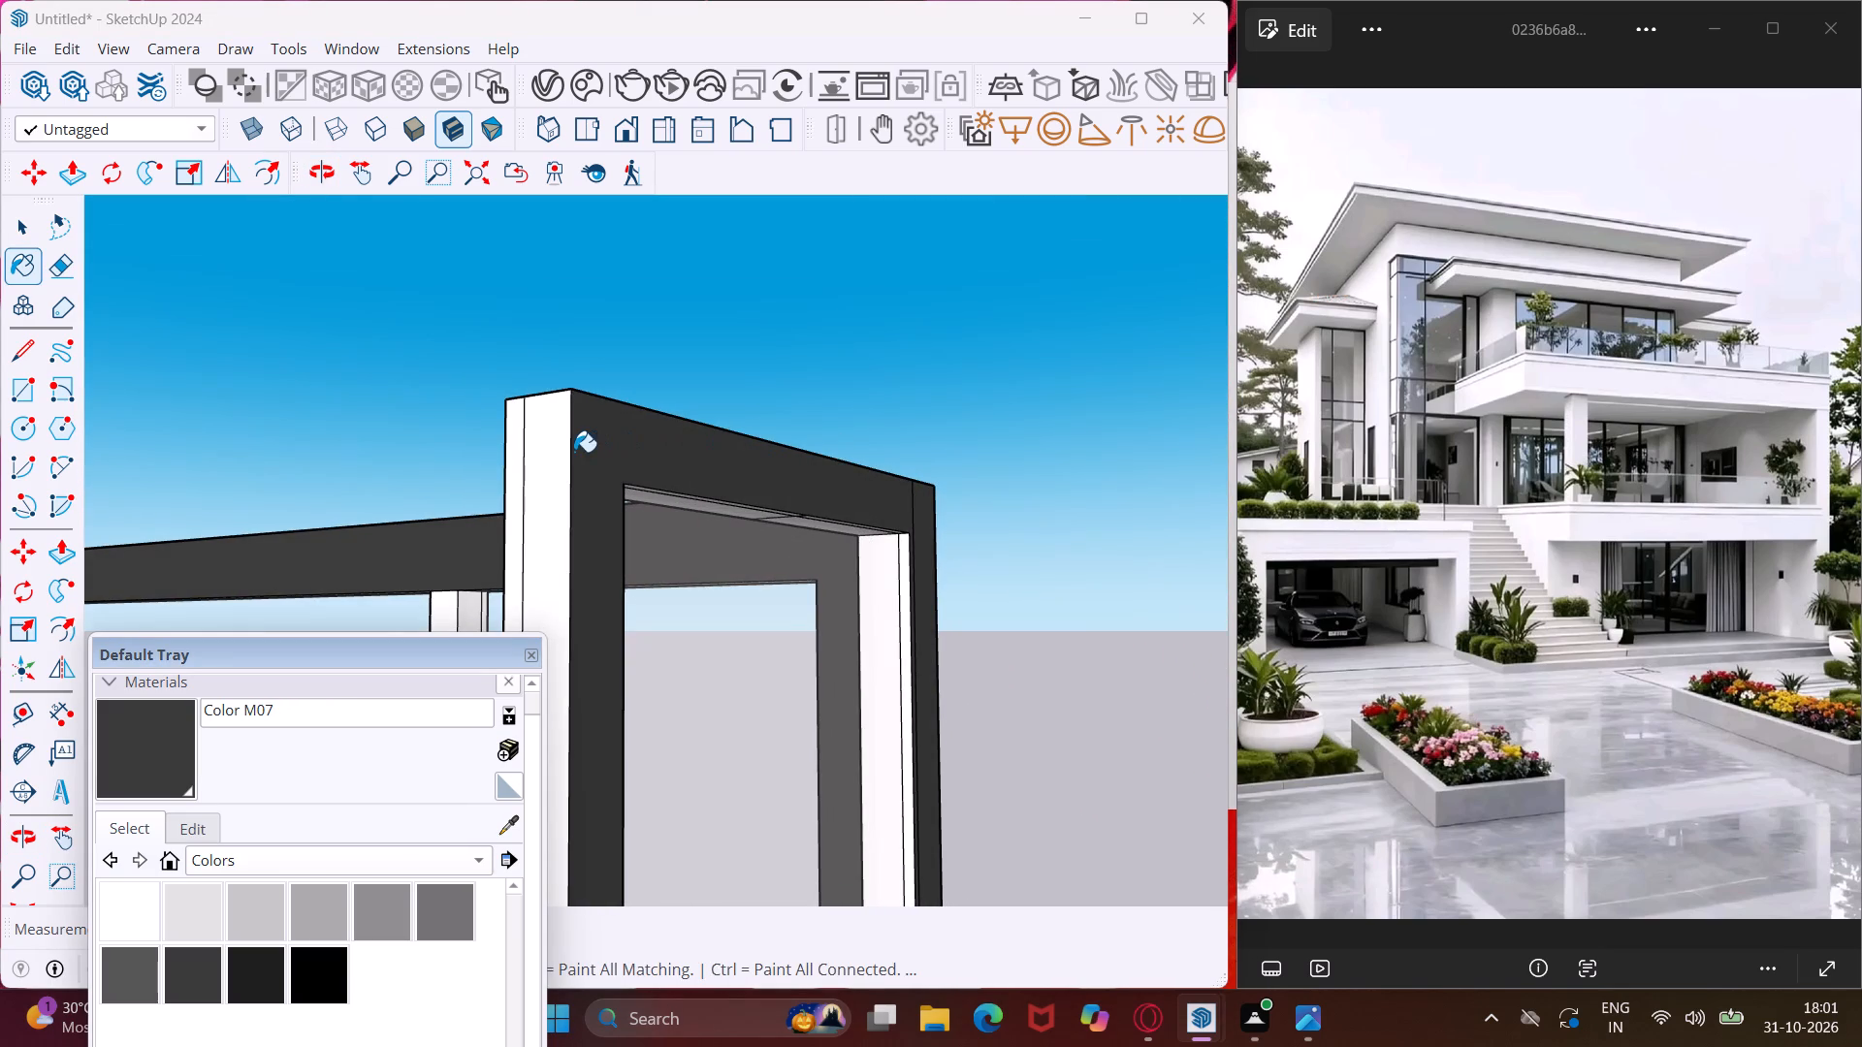
click(562, 444)
click(518, 445)
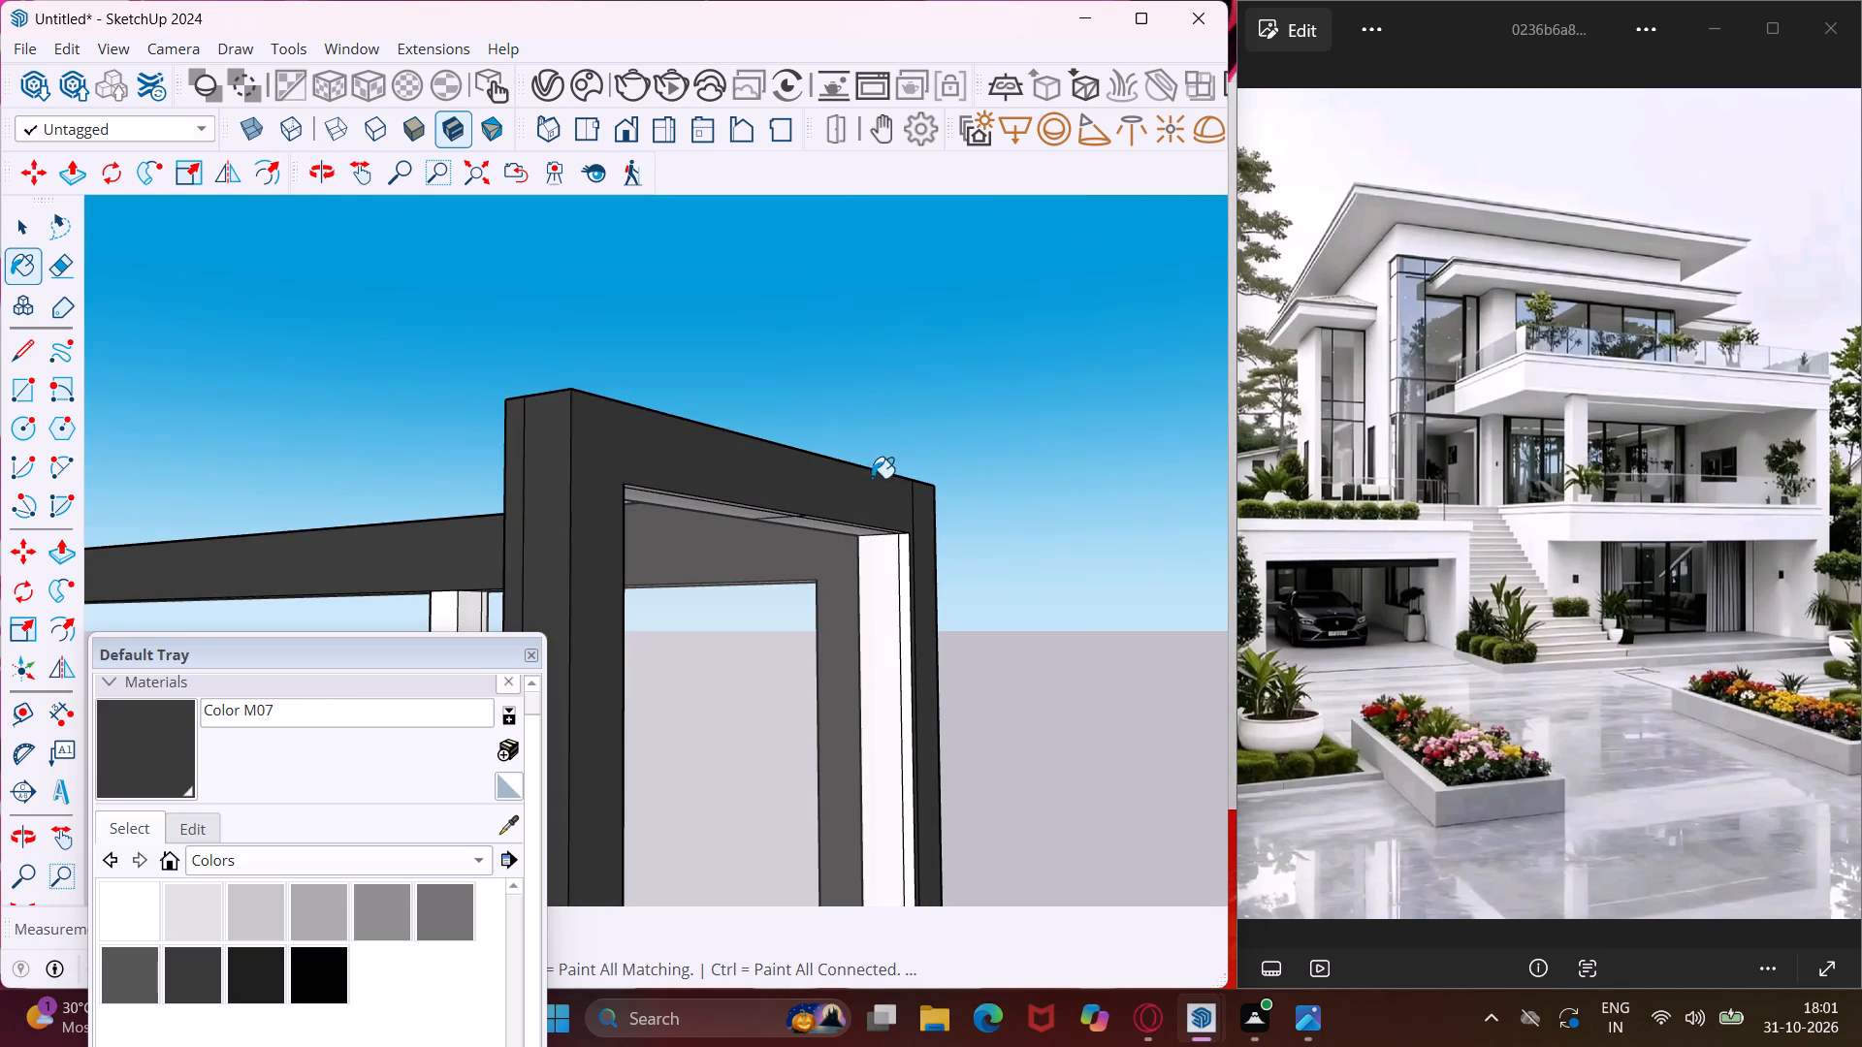
Paint the outer strips of the inner faces along the narrow frame's post and the underside of its top rail with Color M07.
scroll(913, 516, up, 7)
click(905, 581)
scroll(906, 581, up, 1)
middle_drag(906, 581, 959, 404)
click(865, 411)
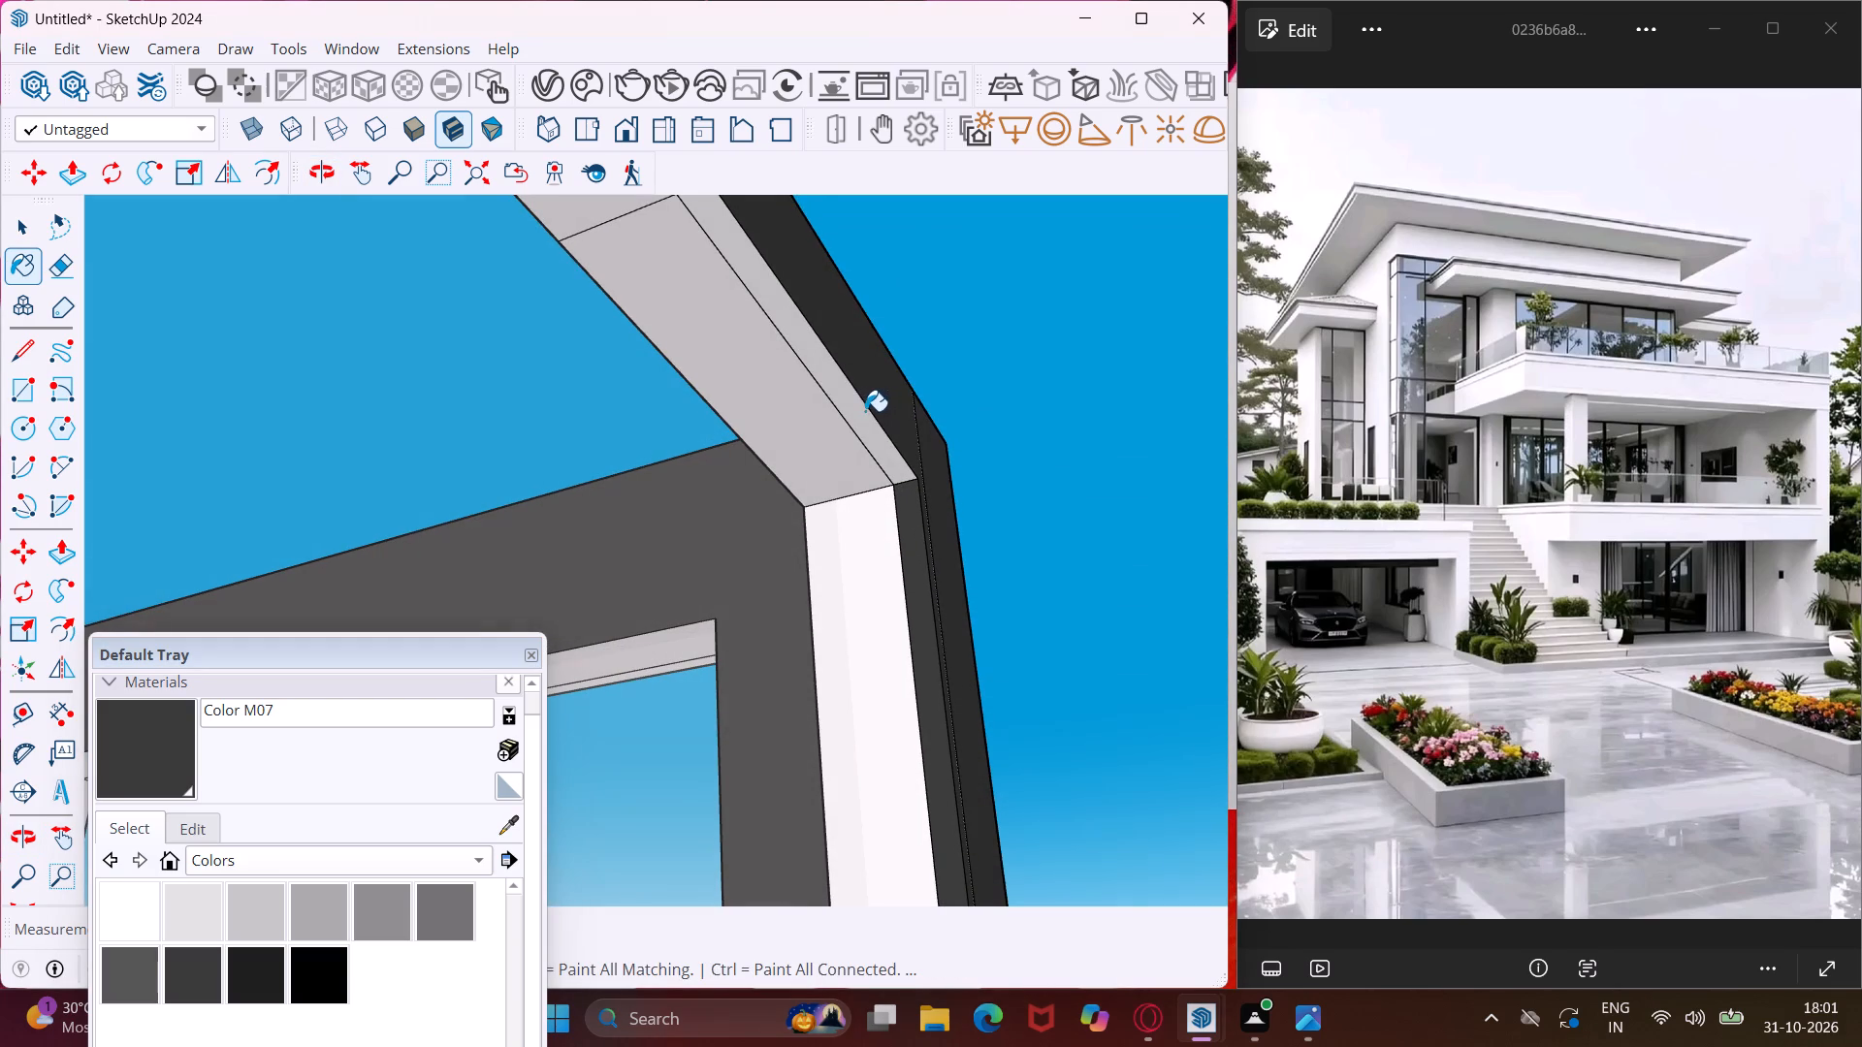
middle_drag(865, 411, 905, 487)
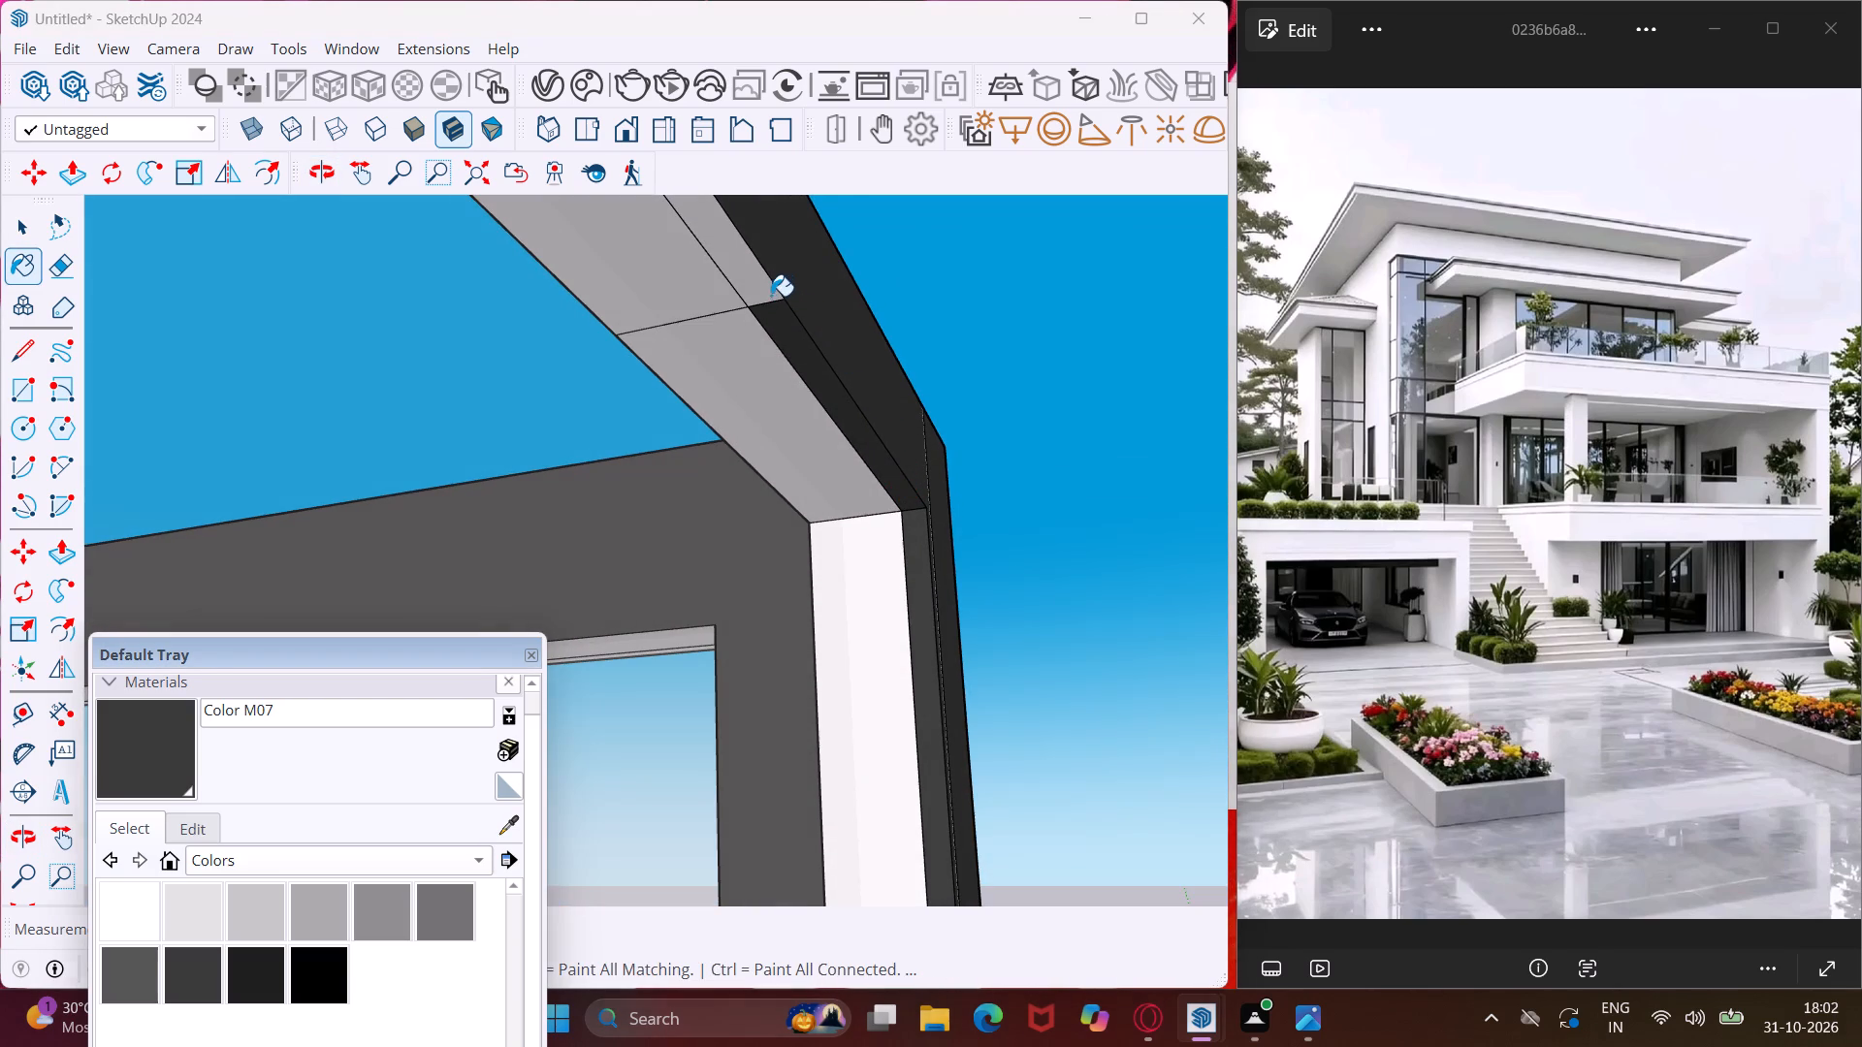
click(771, 296)
Paint the front face of the wide frame's central mullion with Color M07.
scroll(810, 281, down, 18)
scroll(816, 292, down, 4)
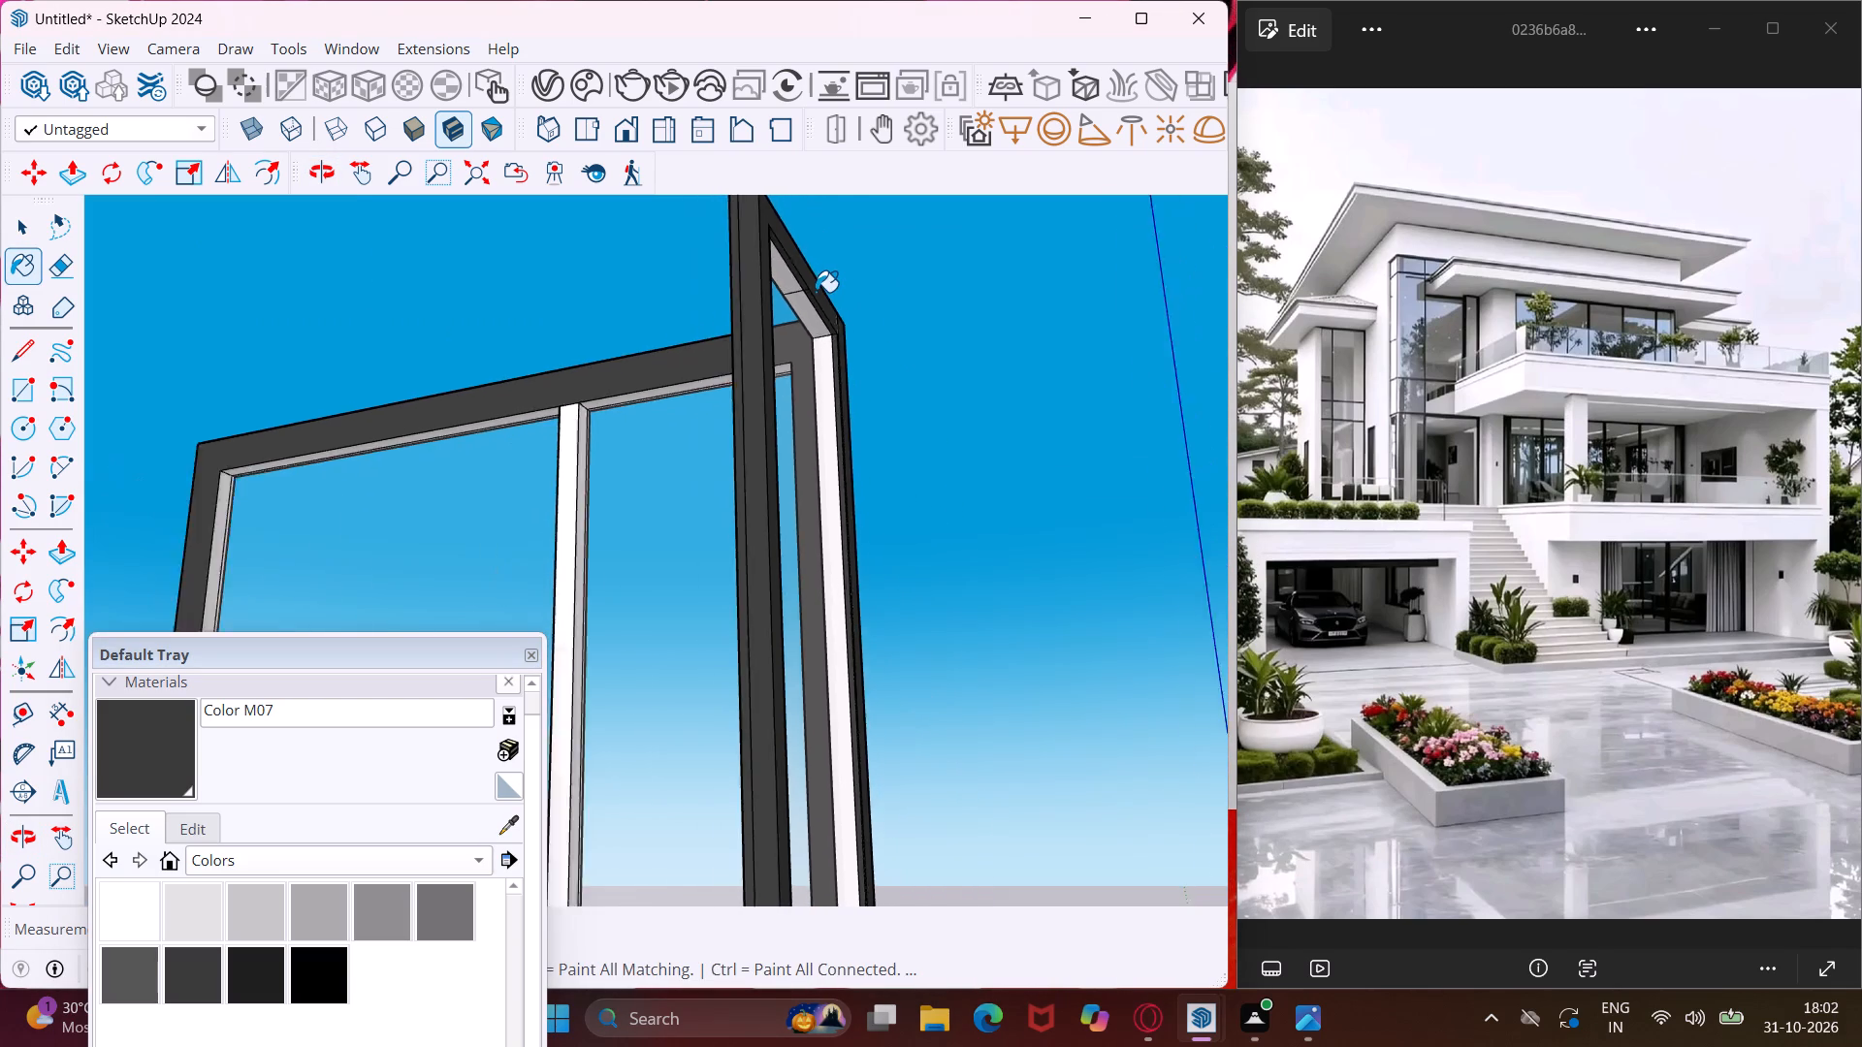
scroll(816, 292, down, 9)
middle_drag(817, 324, 839, 719)
scroll(729, 357, up, 12)
click(731, 332)
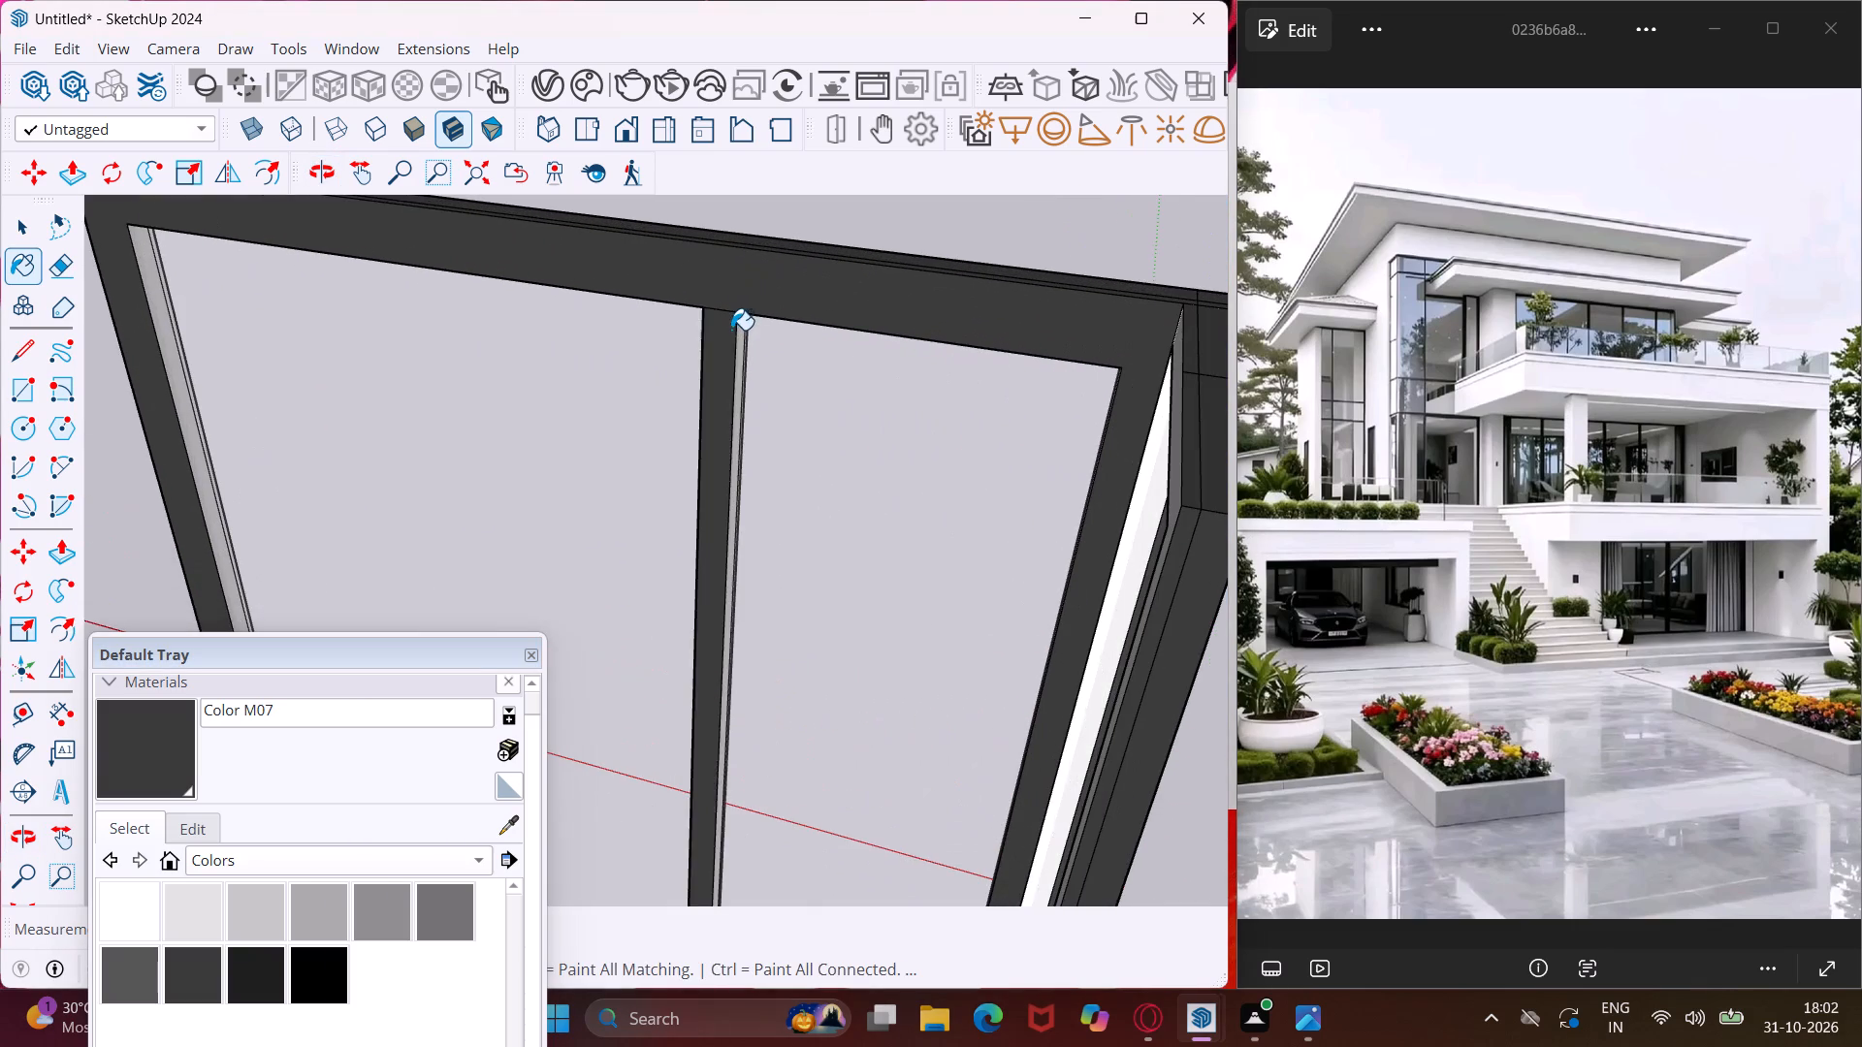
Paint the white inner side face of the corner post between the two frames with Color M07.
scroll(731, 330, up, 1)
middle_drag(731, 330, 1055, 262)
click(1053, 257)
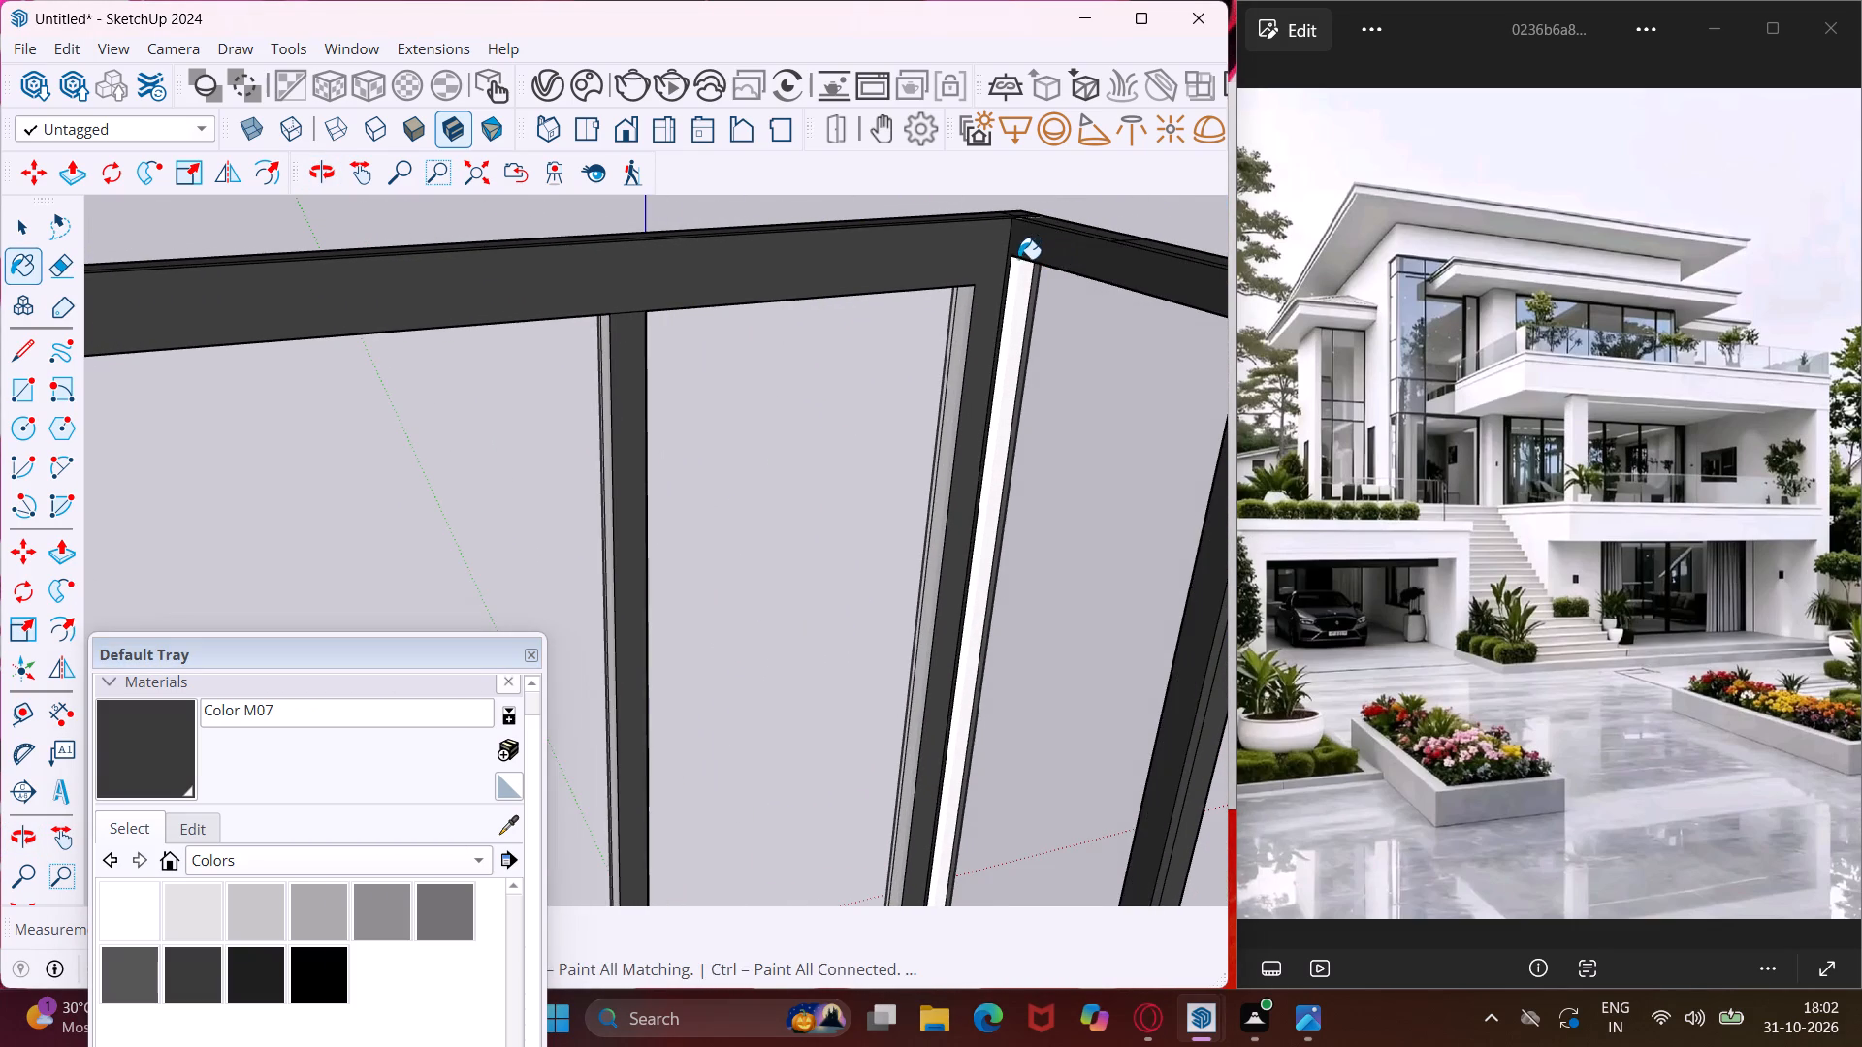
scroll(1014, 268, up, 9)
click(1013, 268)
Paint the wide frame's inner faces with Color M07: the mullion side, the top rail undersides and the corner post side.
scroll(750, 272, down, 3)
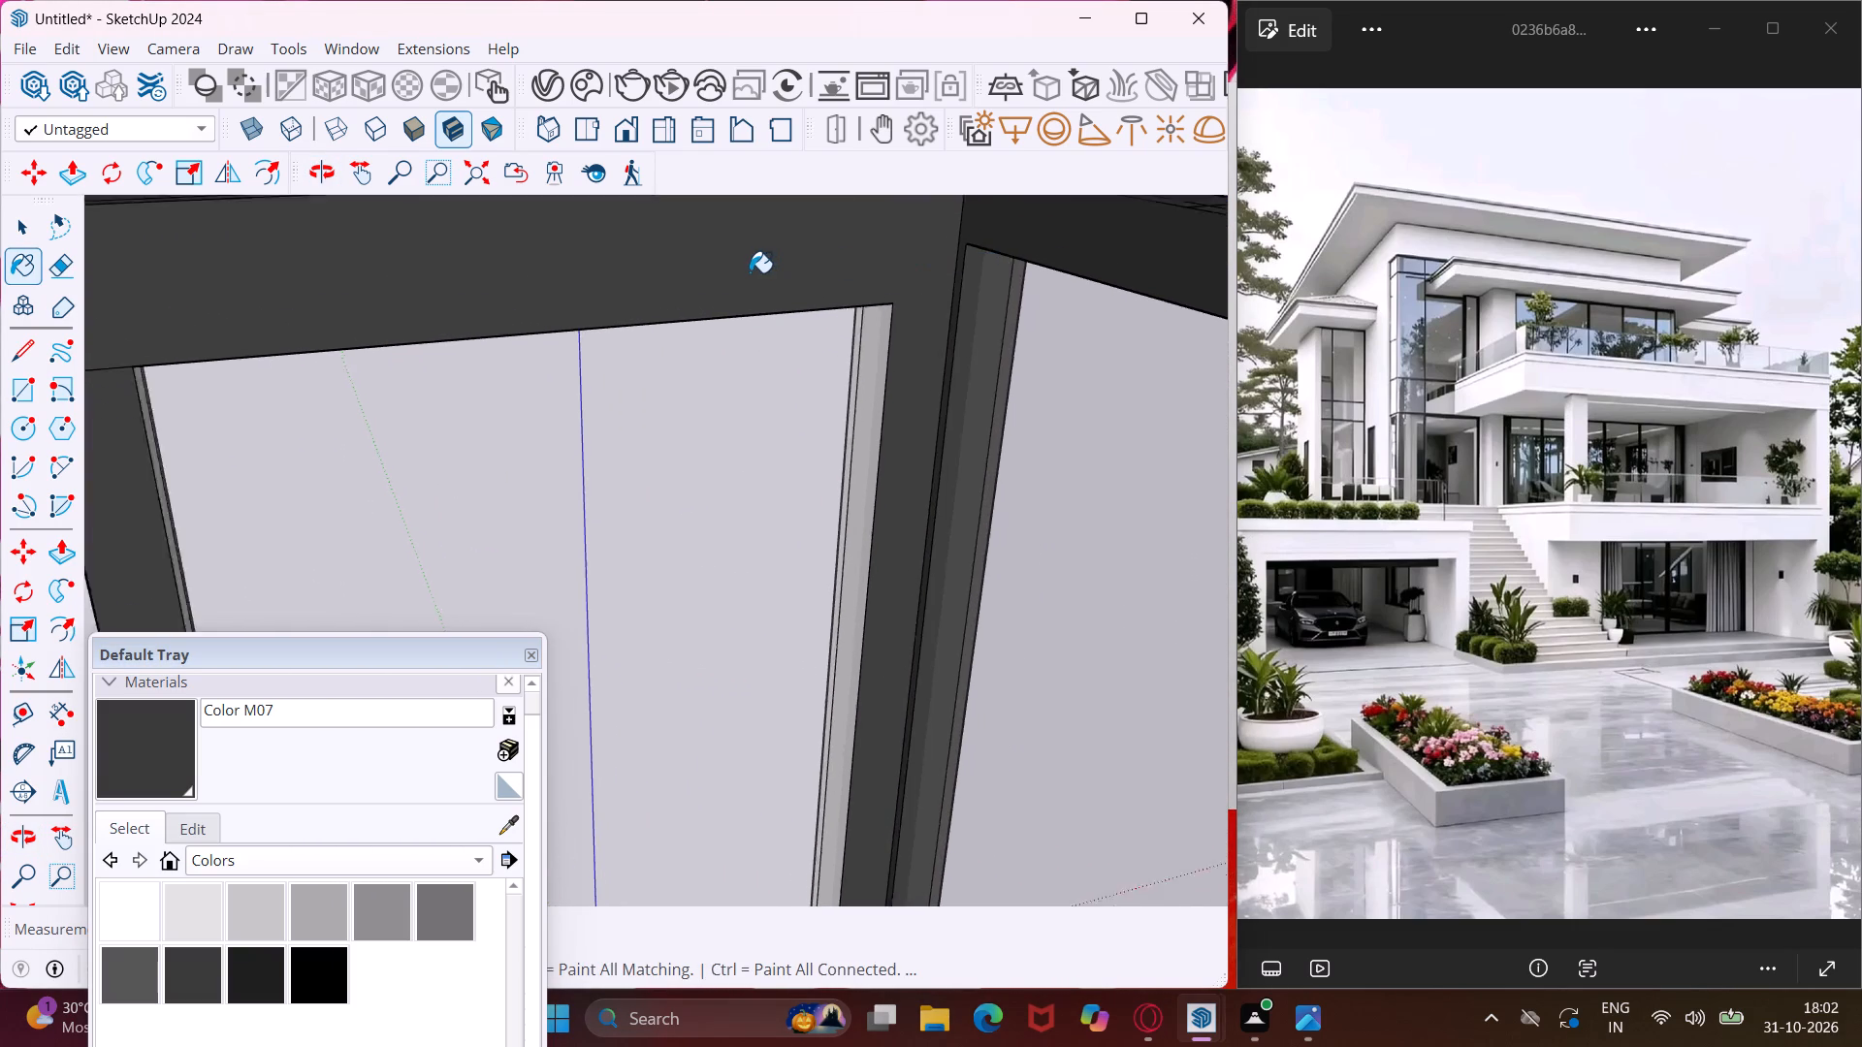
scroll(750, 272, down, 8)
middle_drag(1004, 334, 1014, 333)
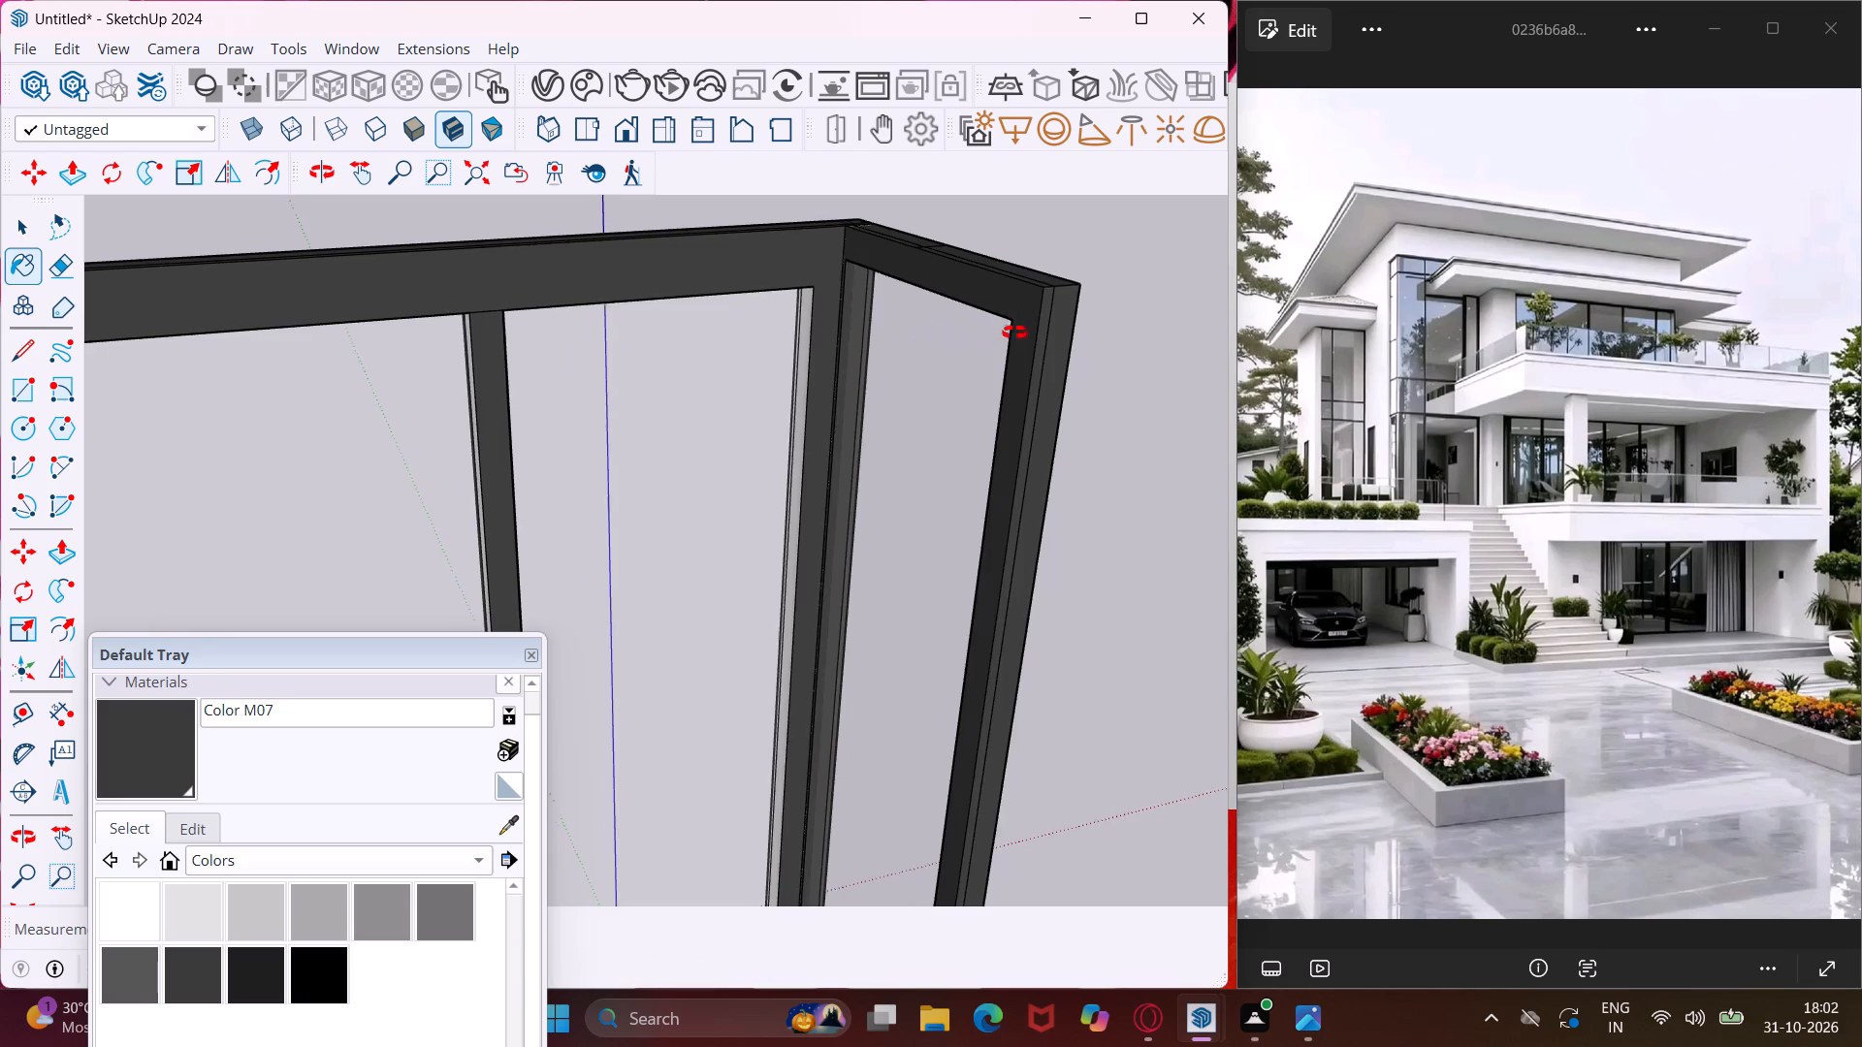
middle_drag(1014, 333, 1568, 53)
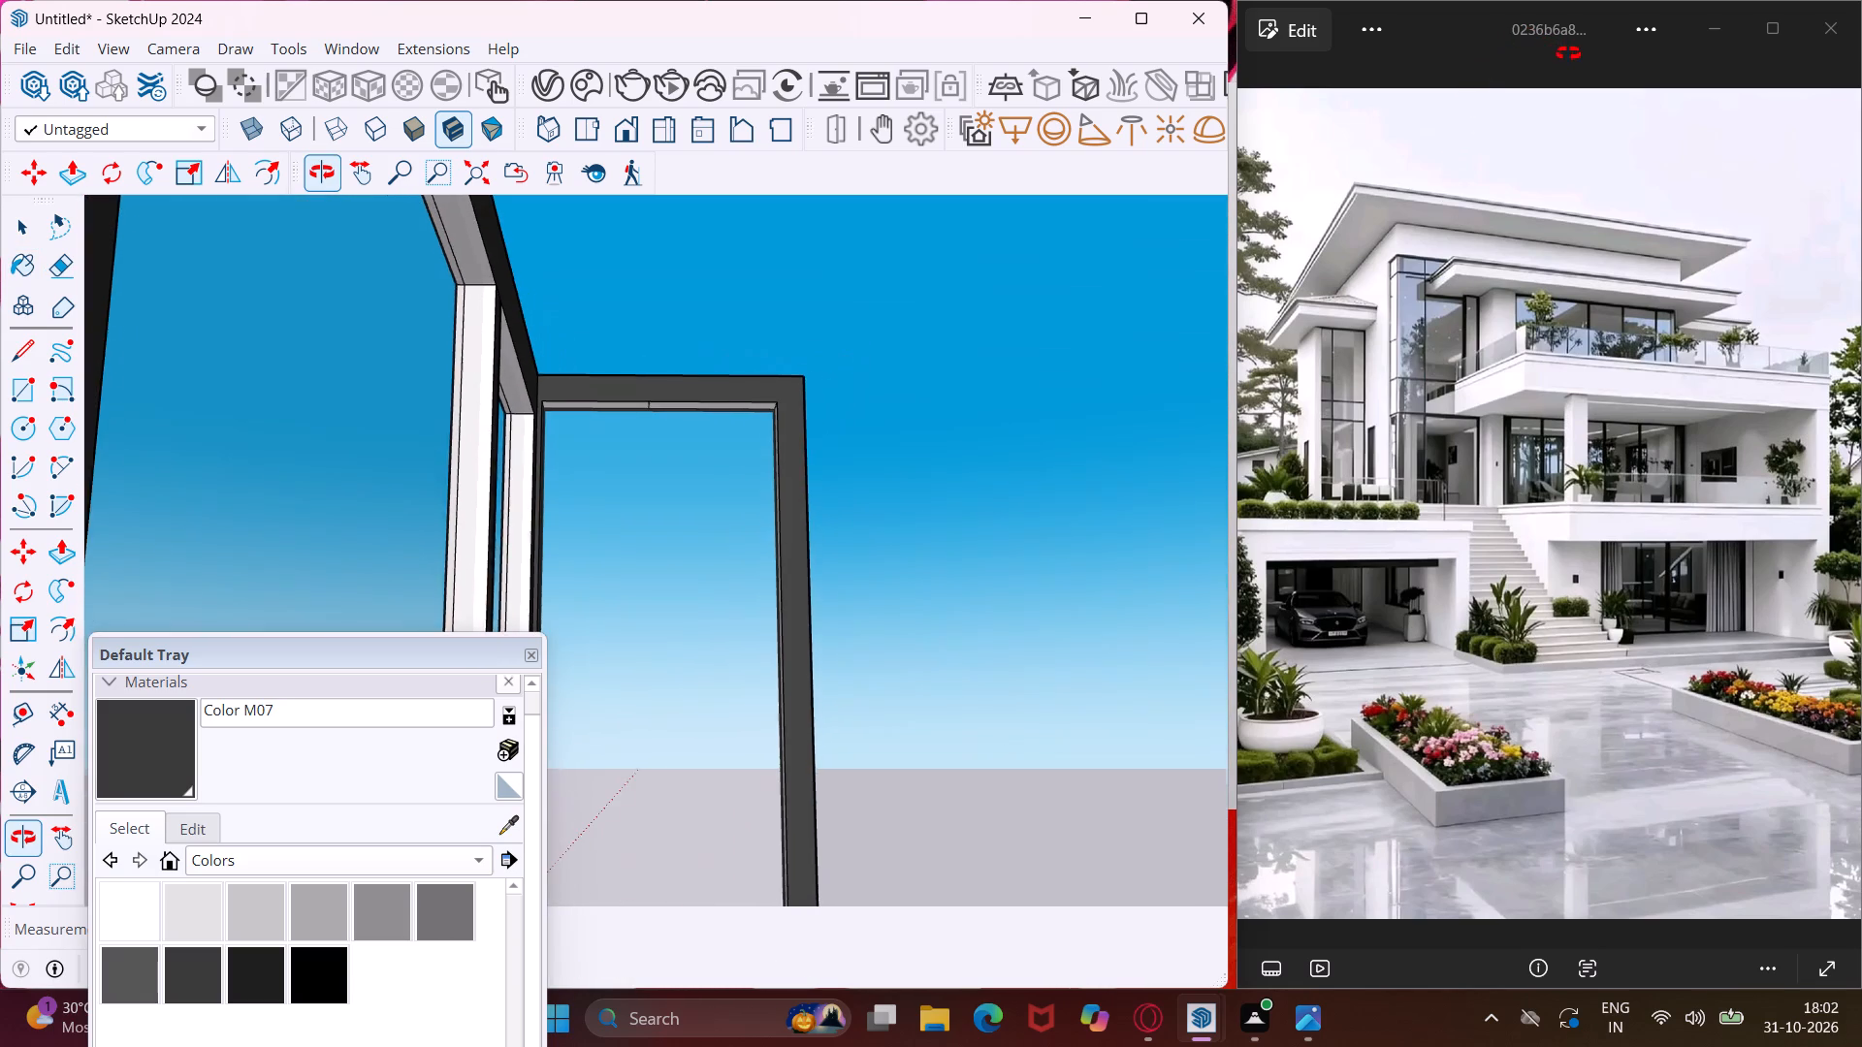
middle_drag(1568, 53, 1570, 53)
scroll(561, 279, up, 3)
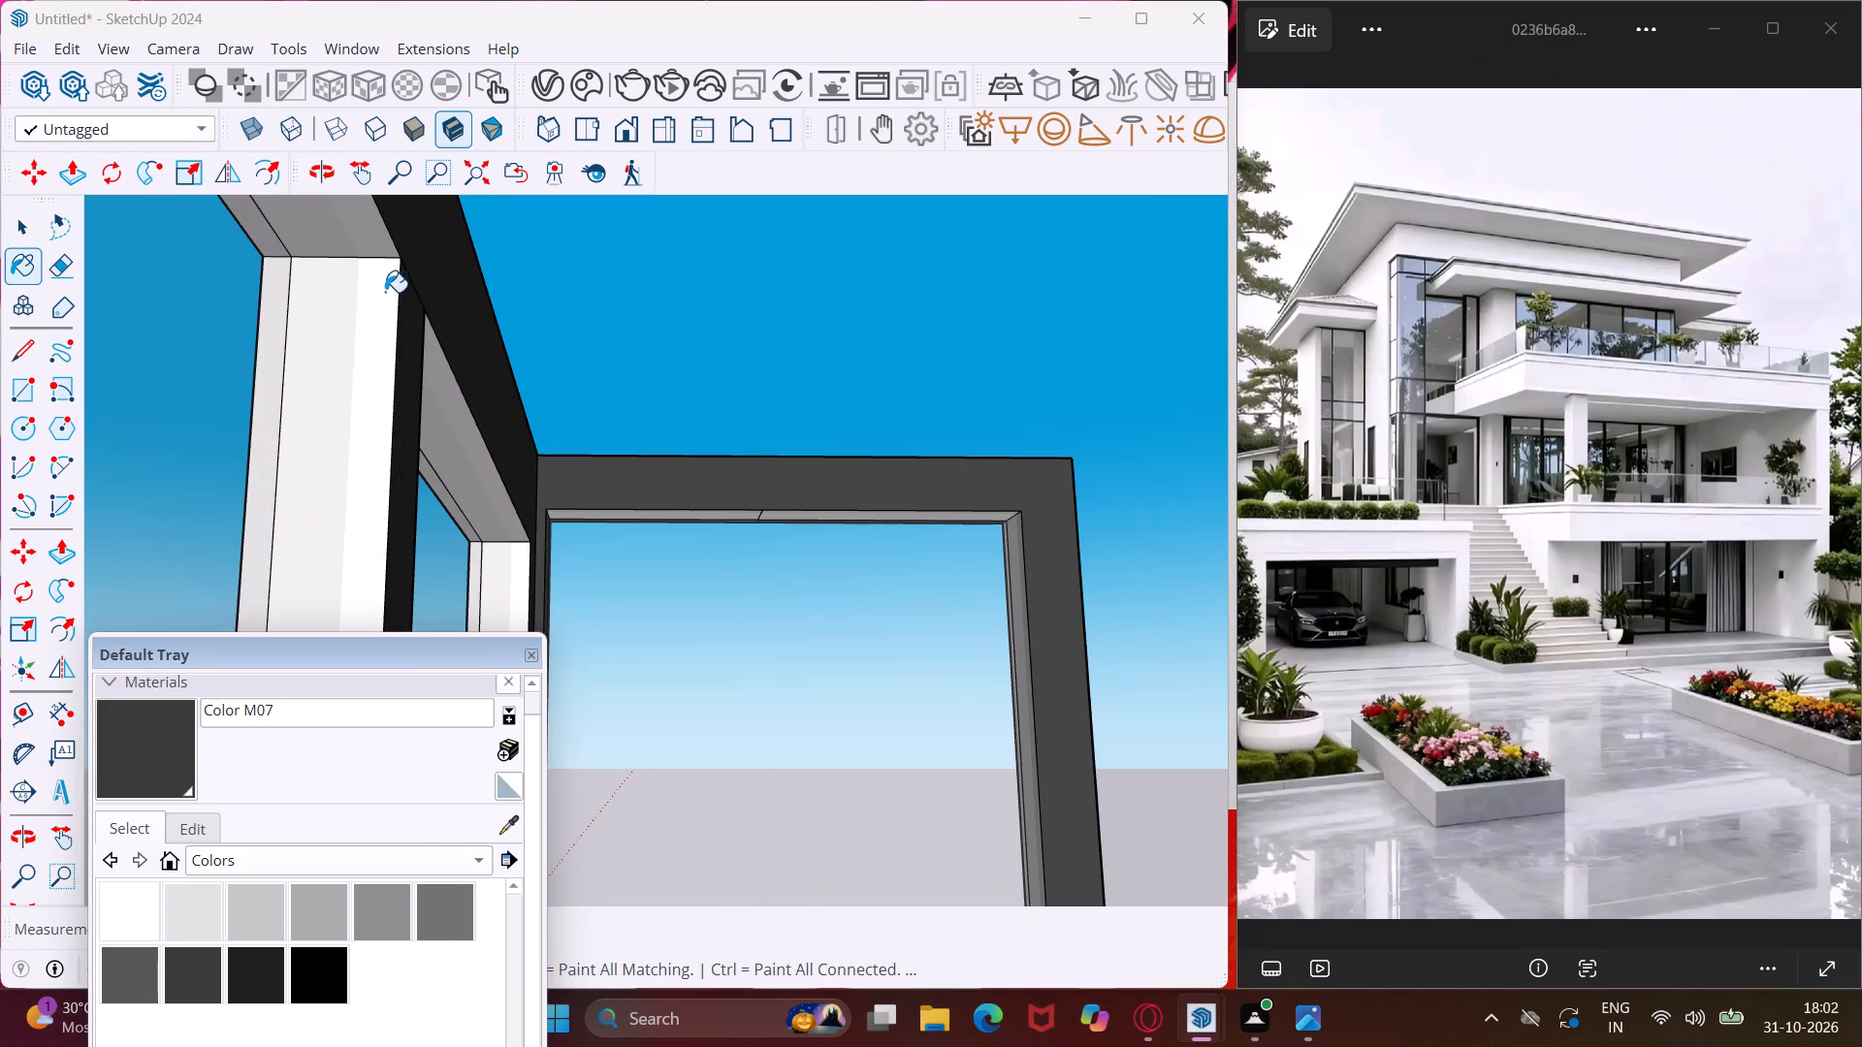
click(385, 292)
click(384, 241)
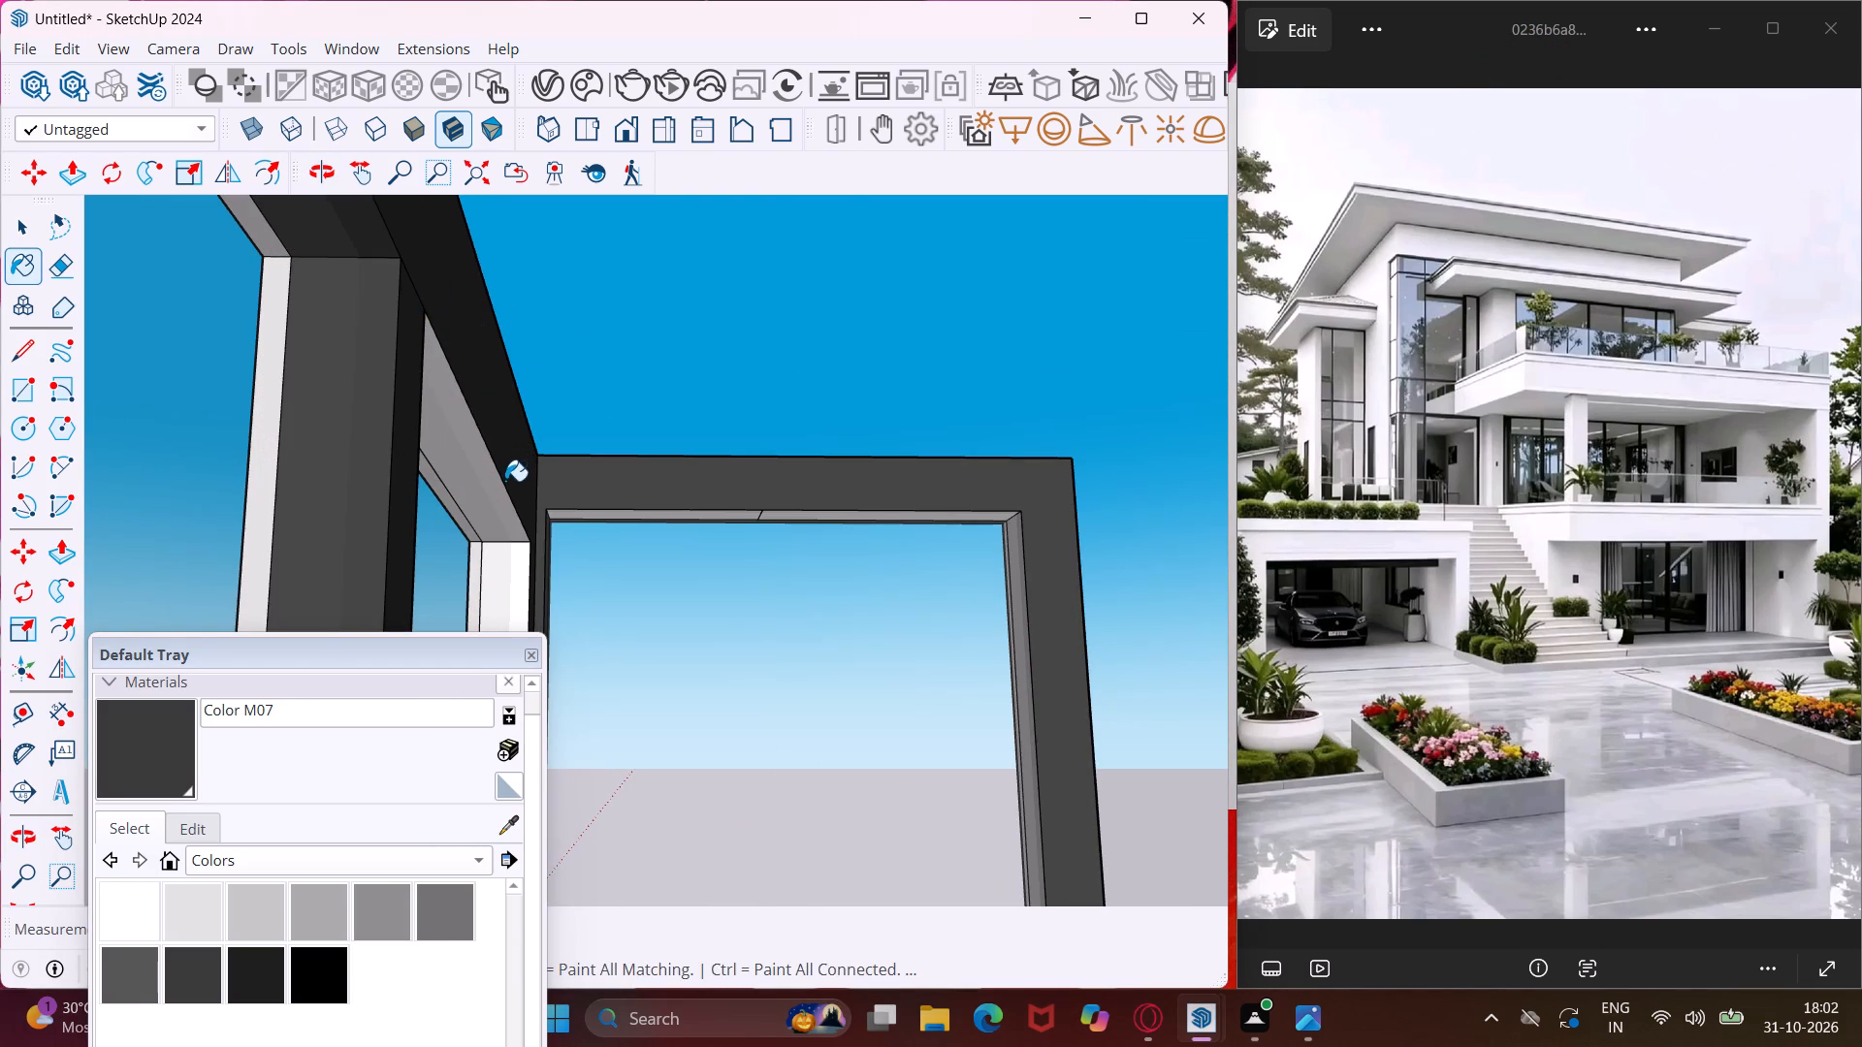
click(499, 488)
click(521, 551)
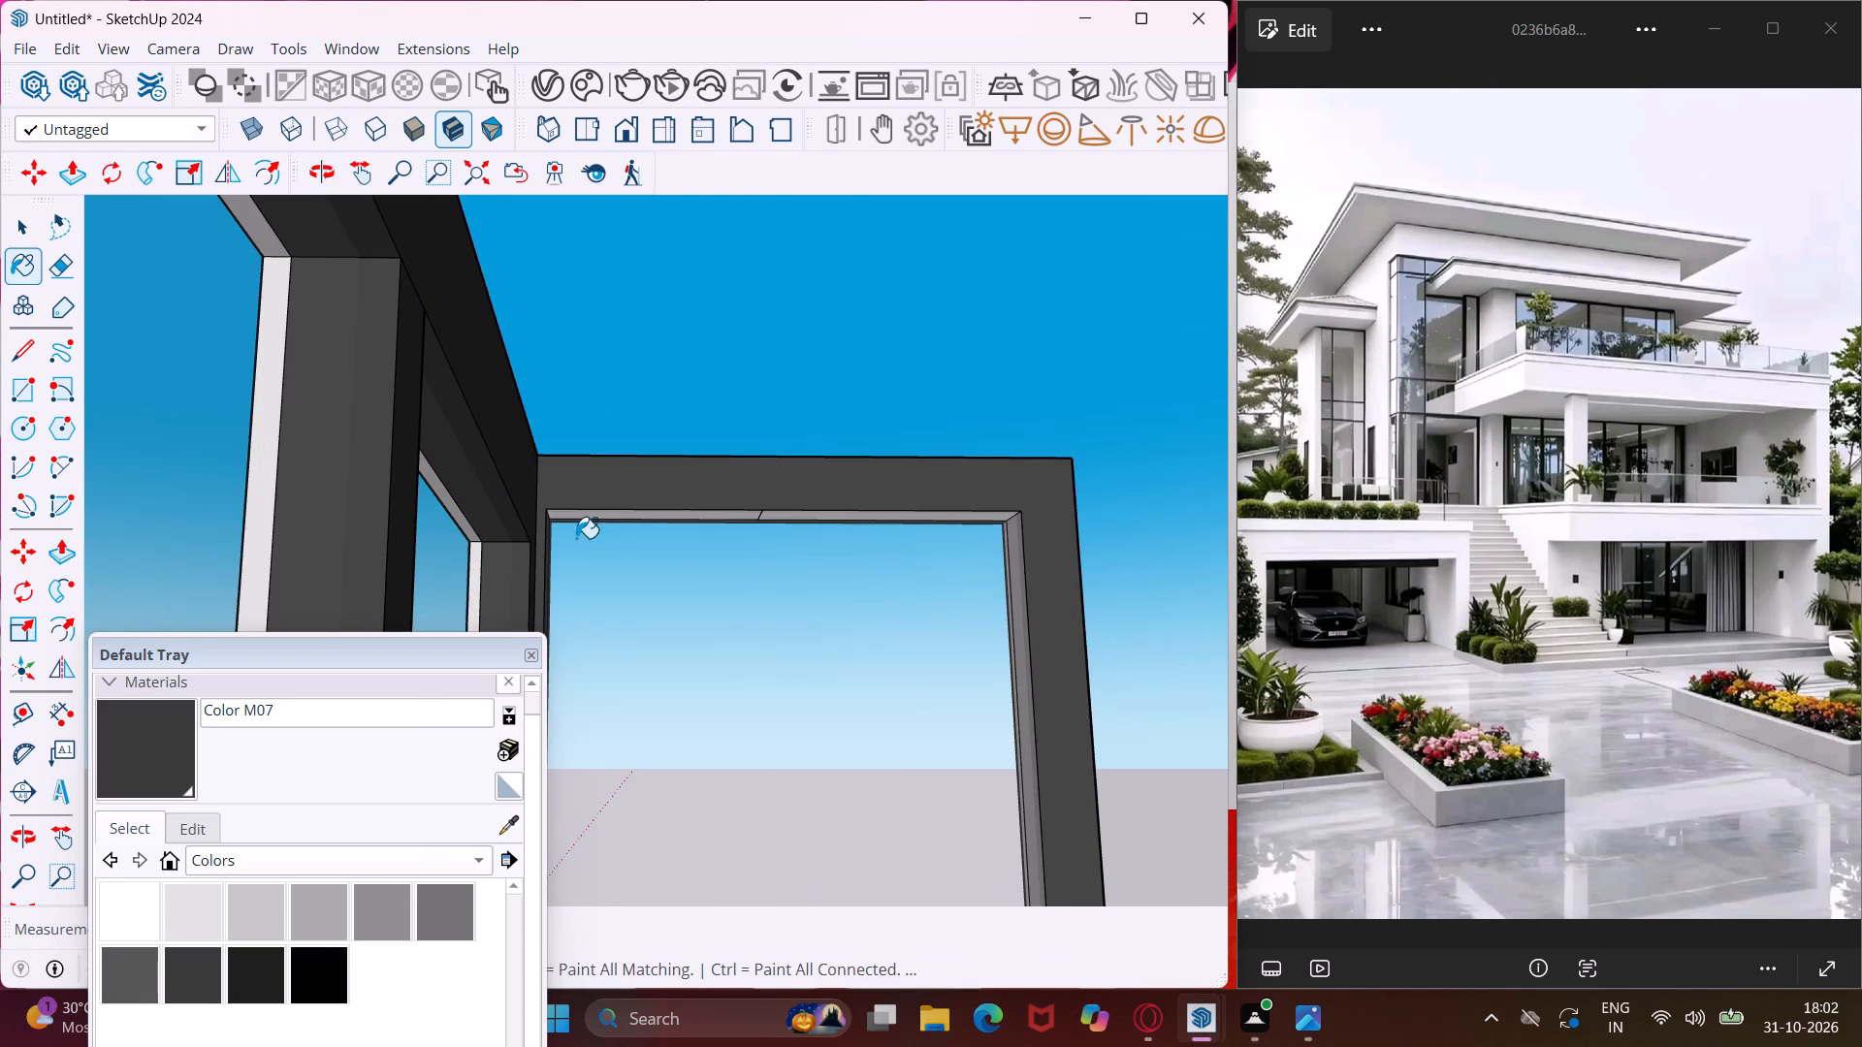
Paint both unpainted underside segments of the narrow frame's top rail with Color M07.
middle_drag(603, 515, 593, 344)
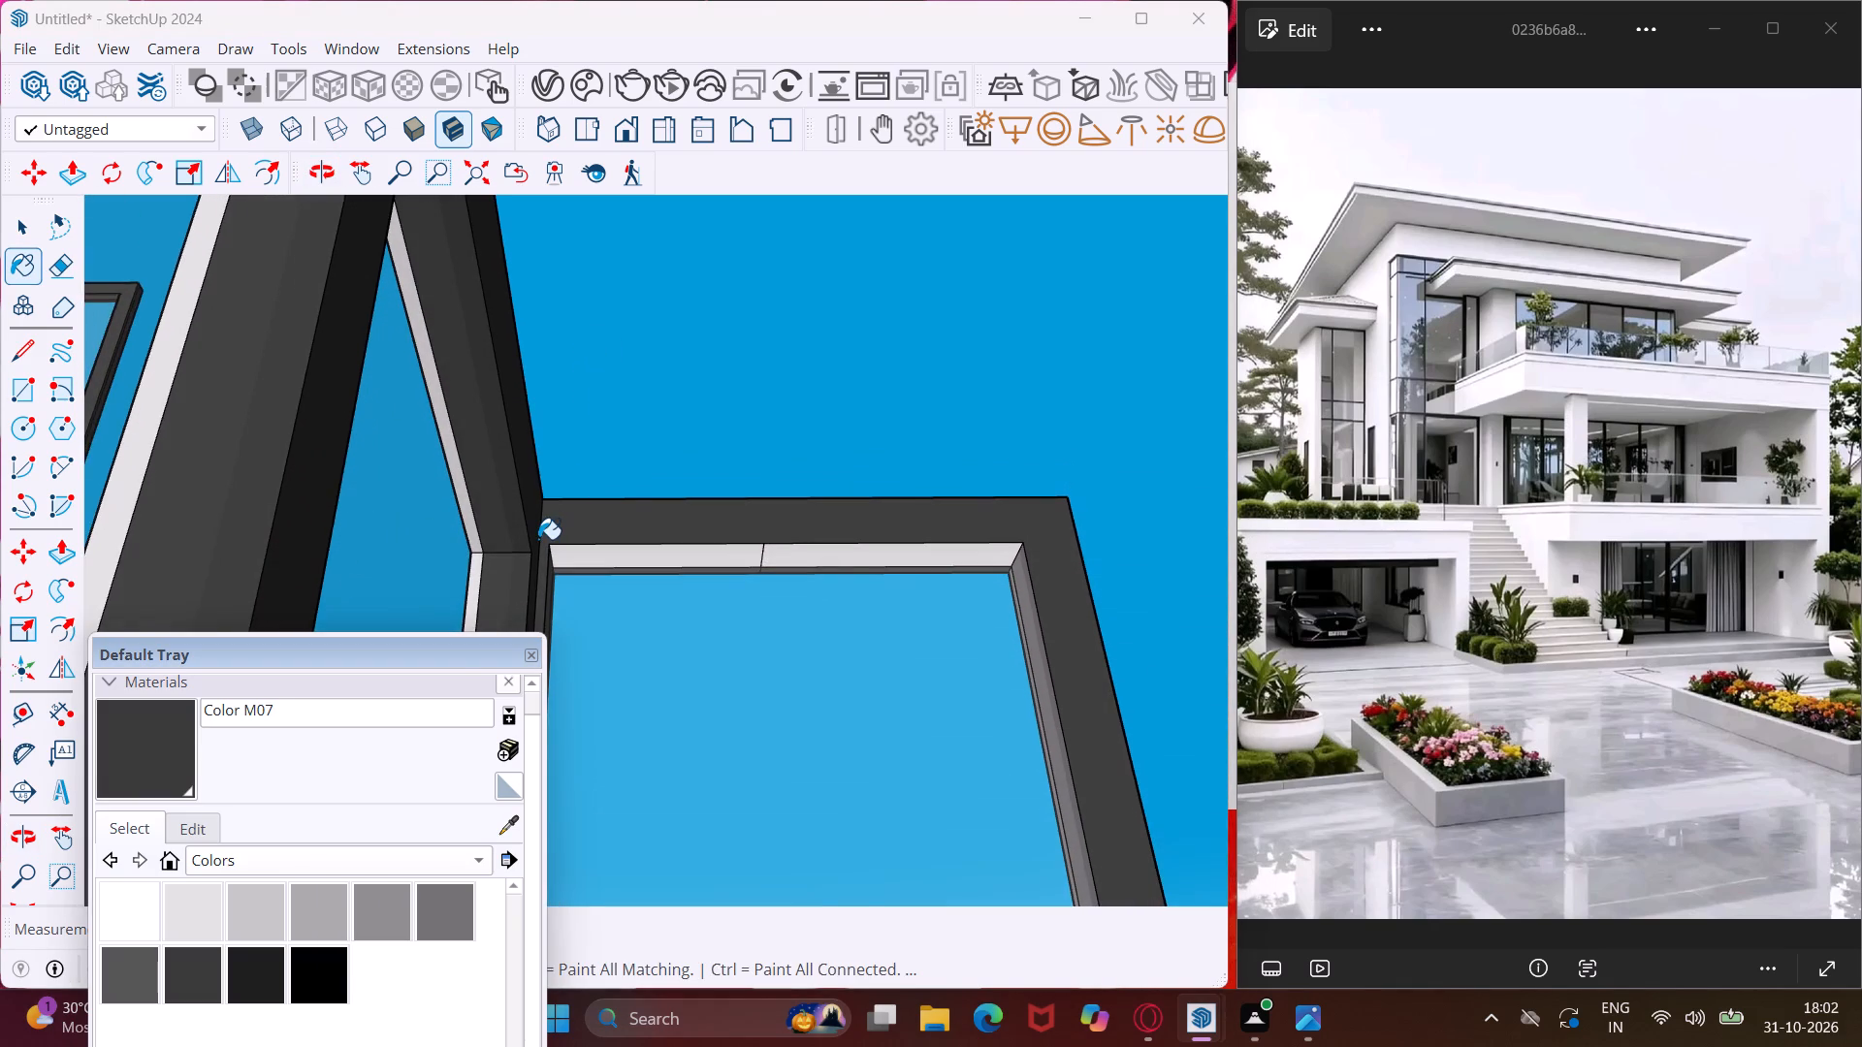
scroll(538, 539, up, 6)
click(569, 551)
scroll(515, 505, down, 3)
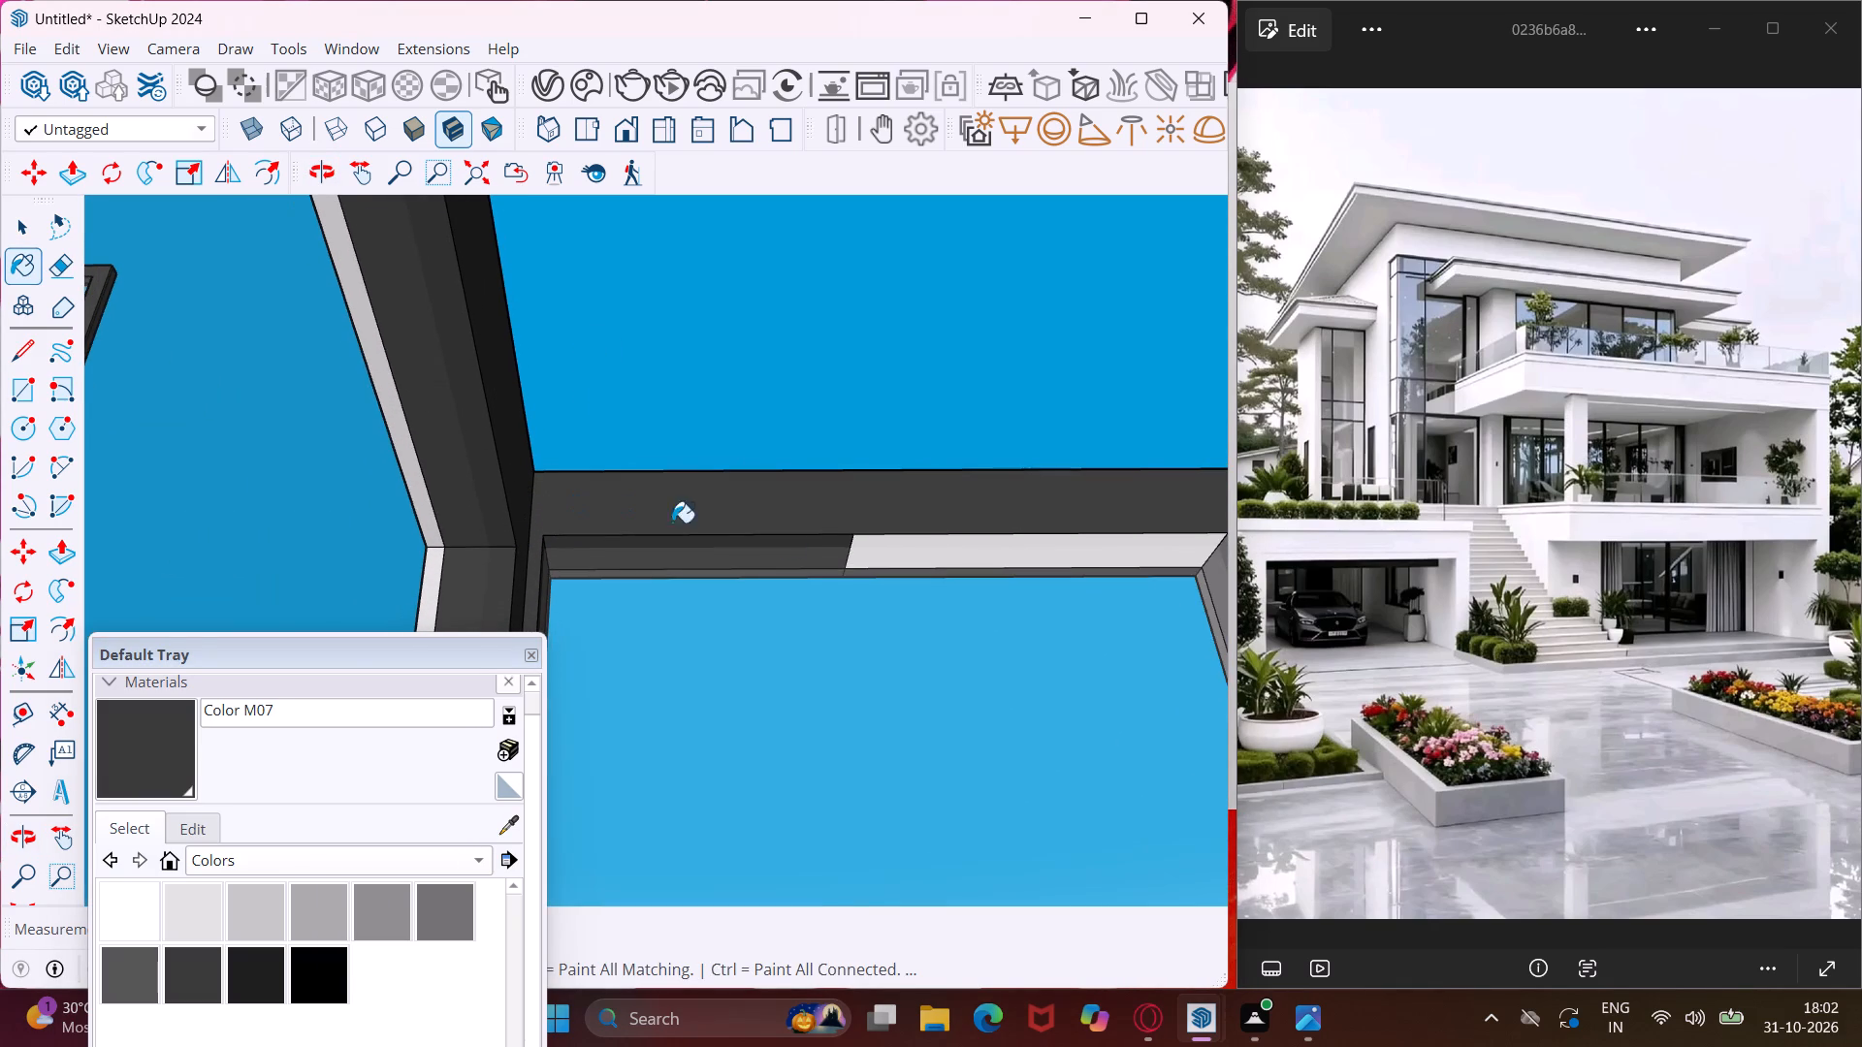
scroll(868, 536, up, 4)
click(875, 537)
Paint the inner side face of the narrow frame's far post with Color M07.
scroll(539, 472, down, 5)
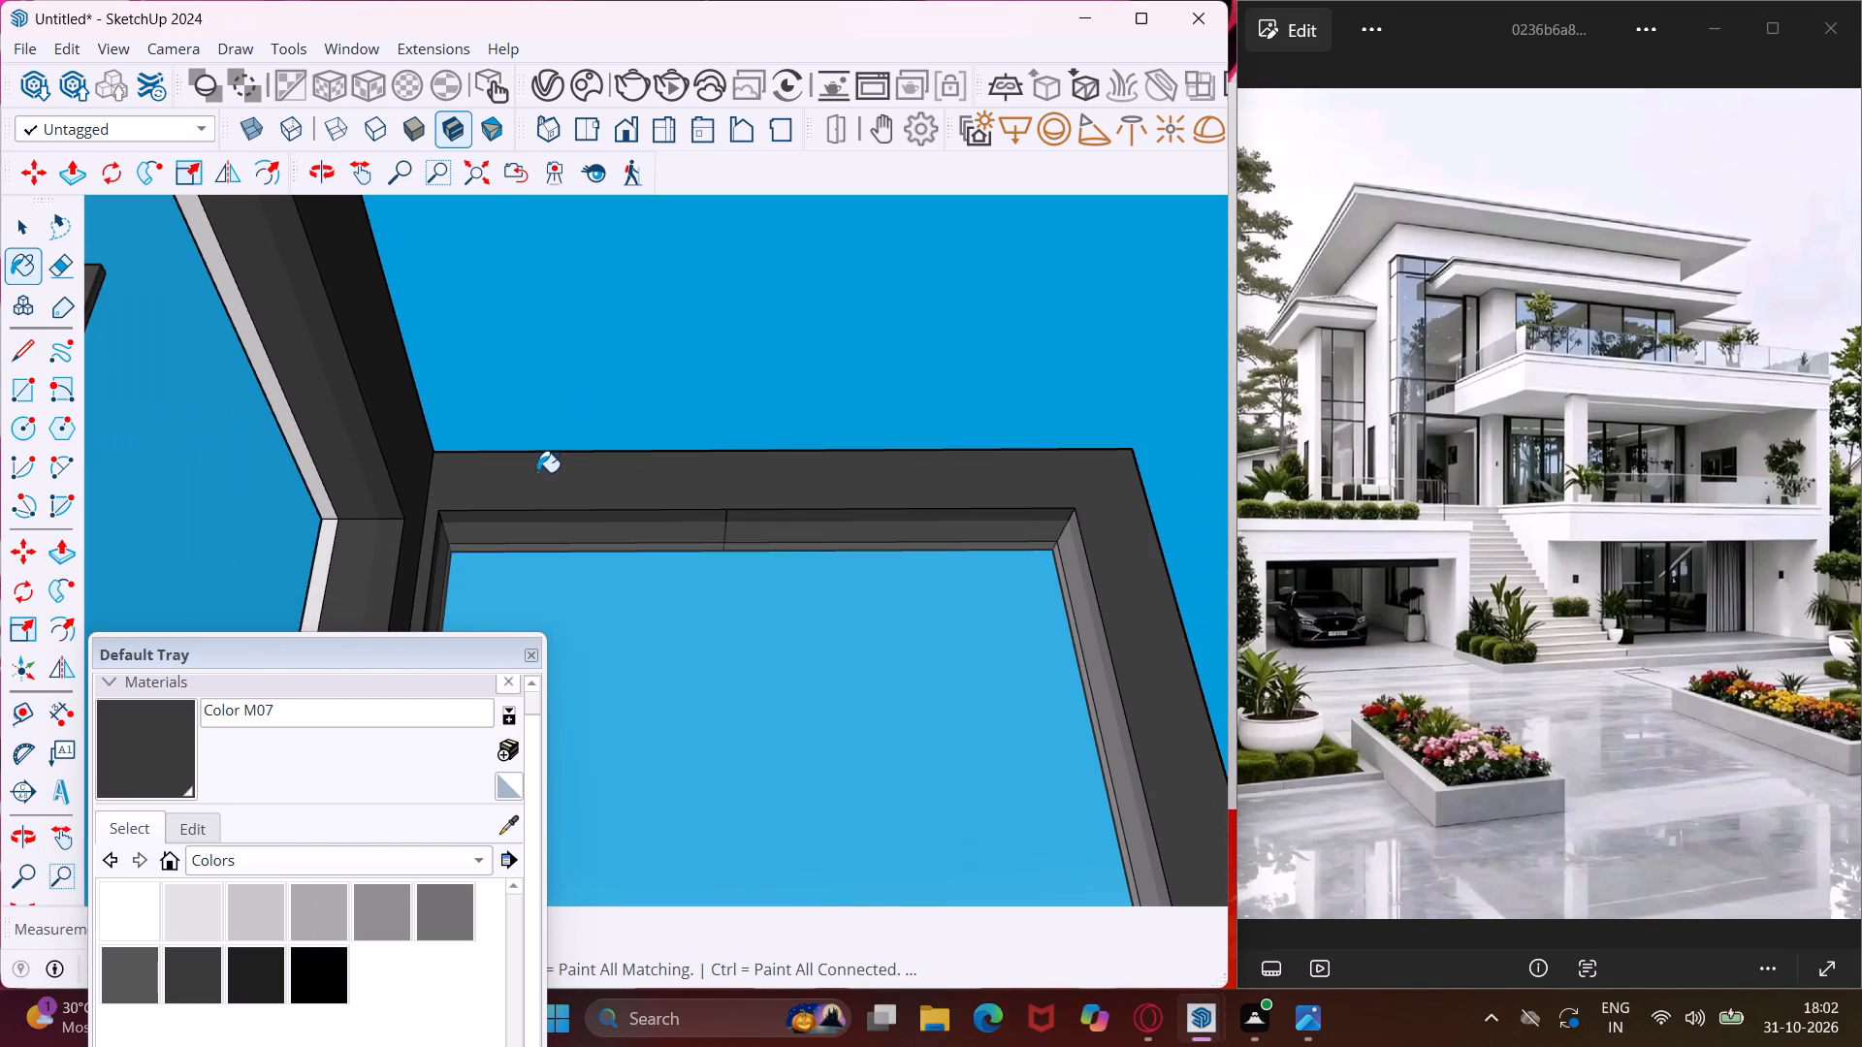
scroll(1052, 521, up, 6)
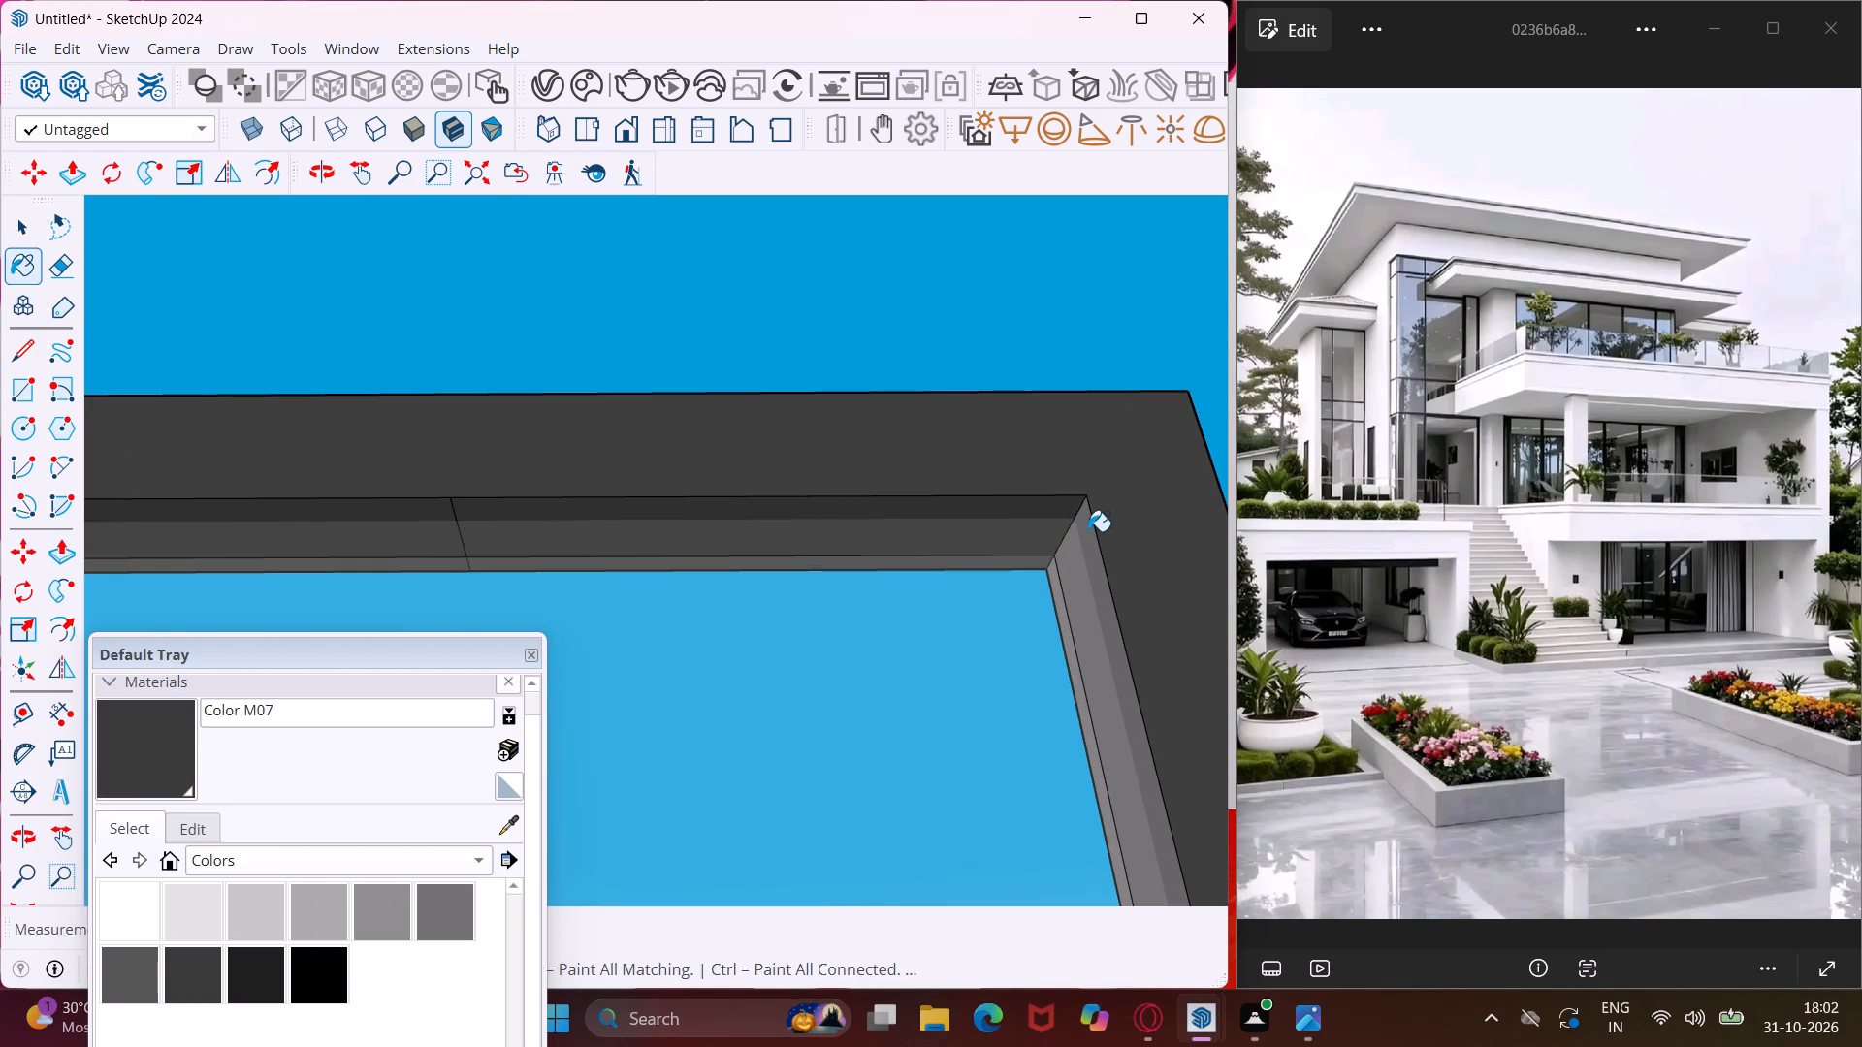
click(1088, 531)
middle_drag(1100, 502, 1103, 806)
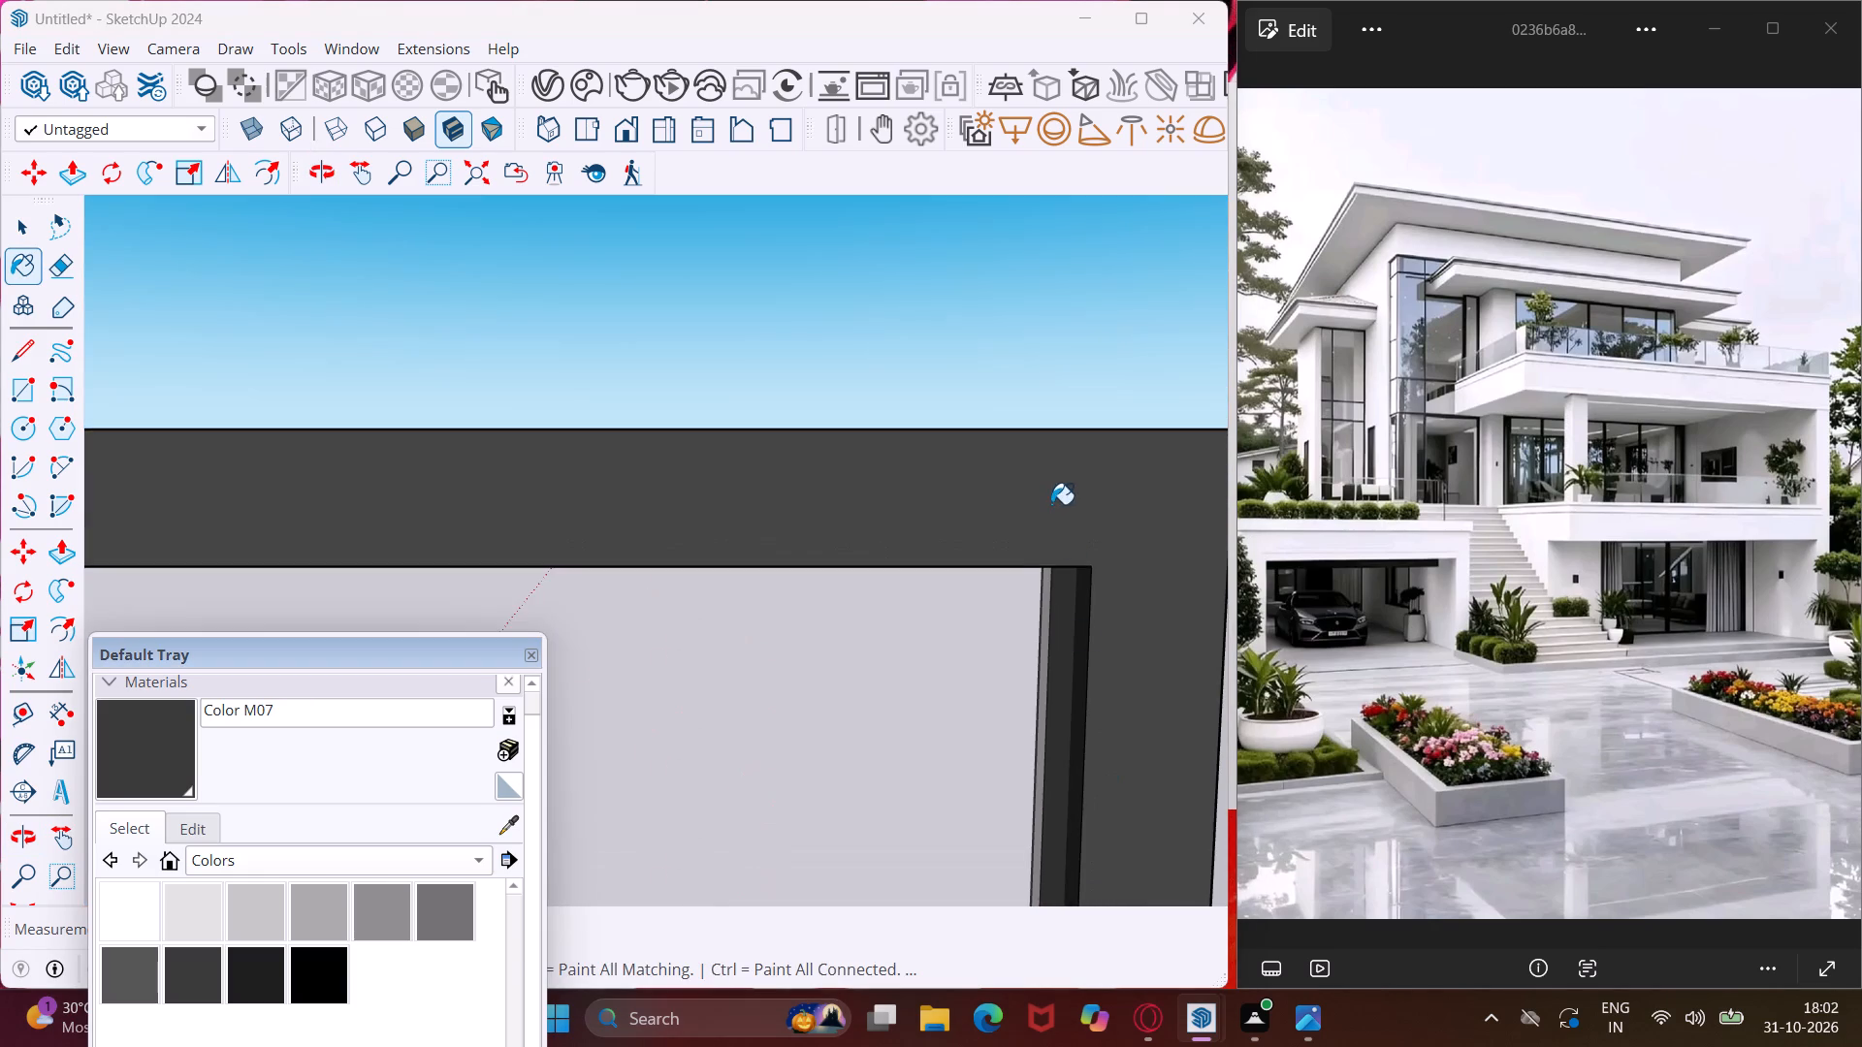
Paint the remaining light strips on the upper jamb and corner of the tall window frame with Color M07.
scroll(1030, 451, down, 17)
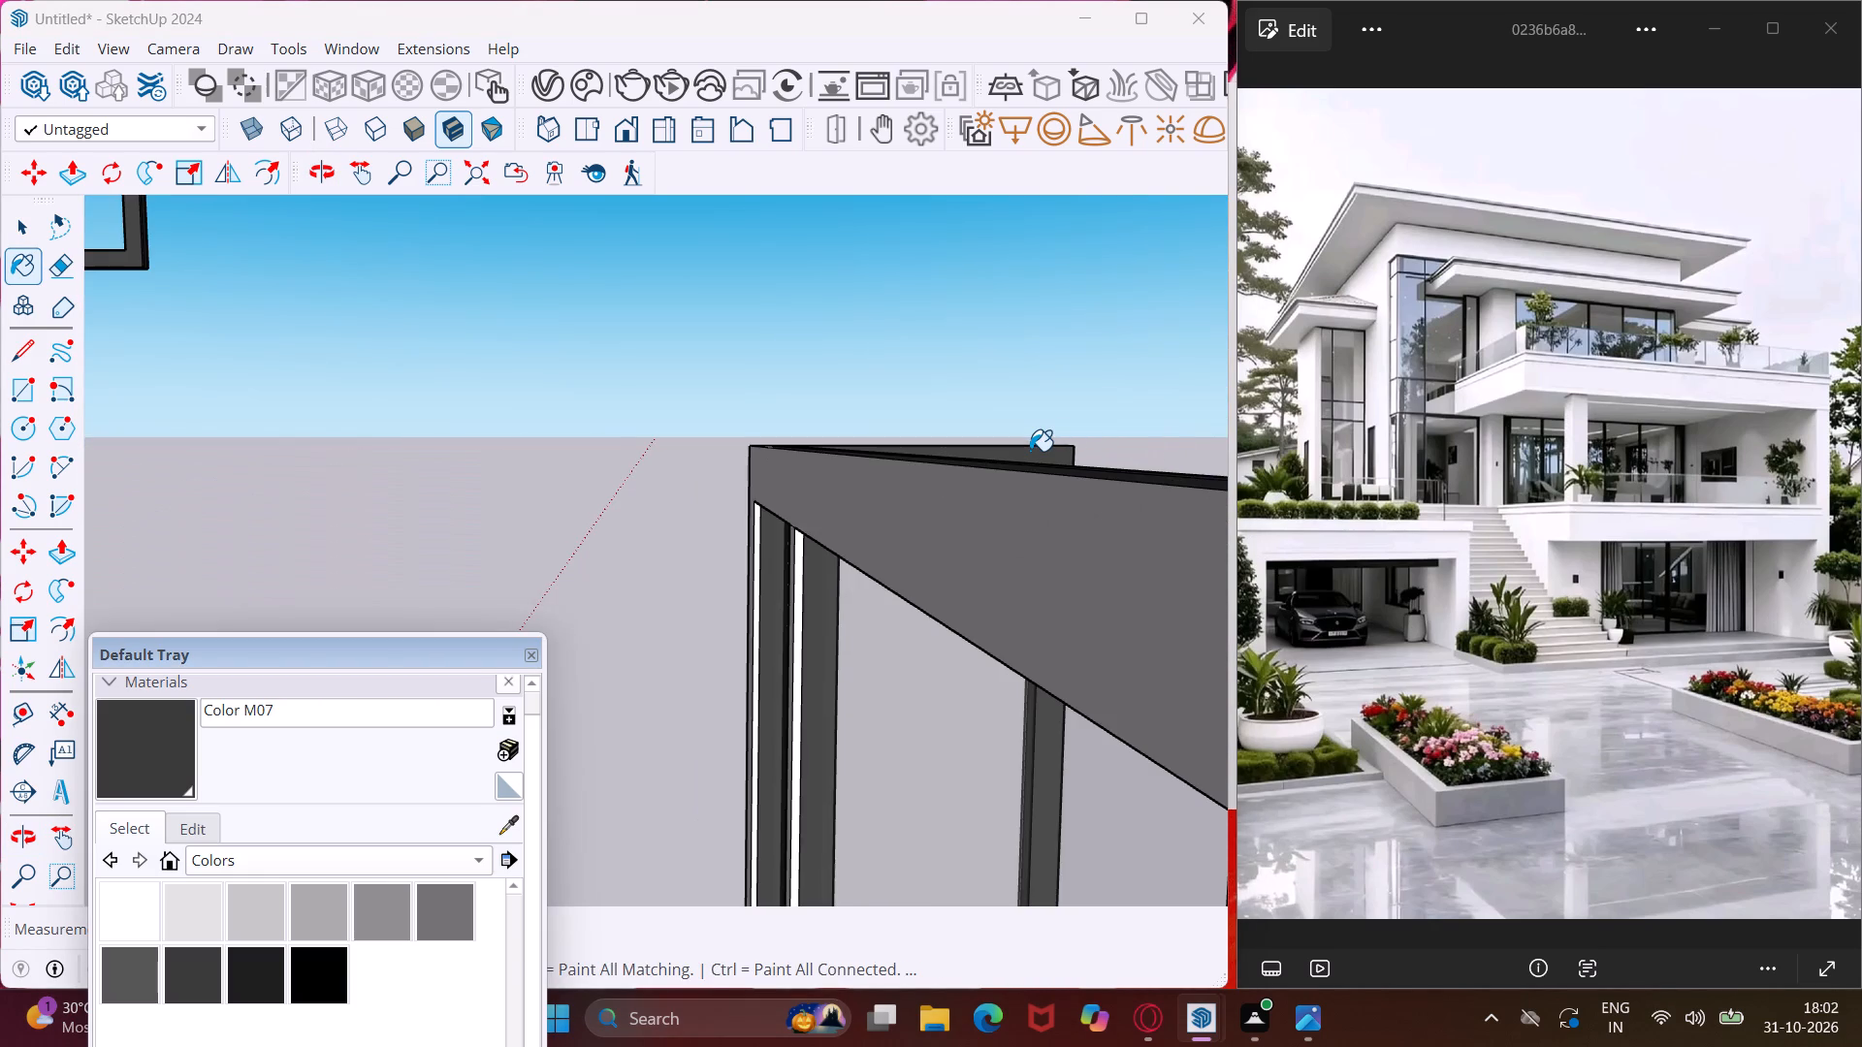
click(1036, 547)
scroll(805, 539, up, 18)
click(779, 546)
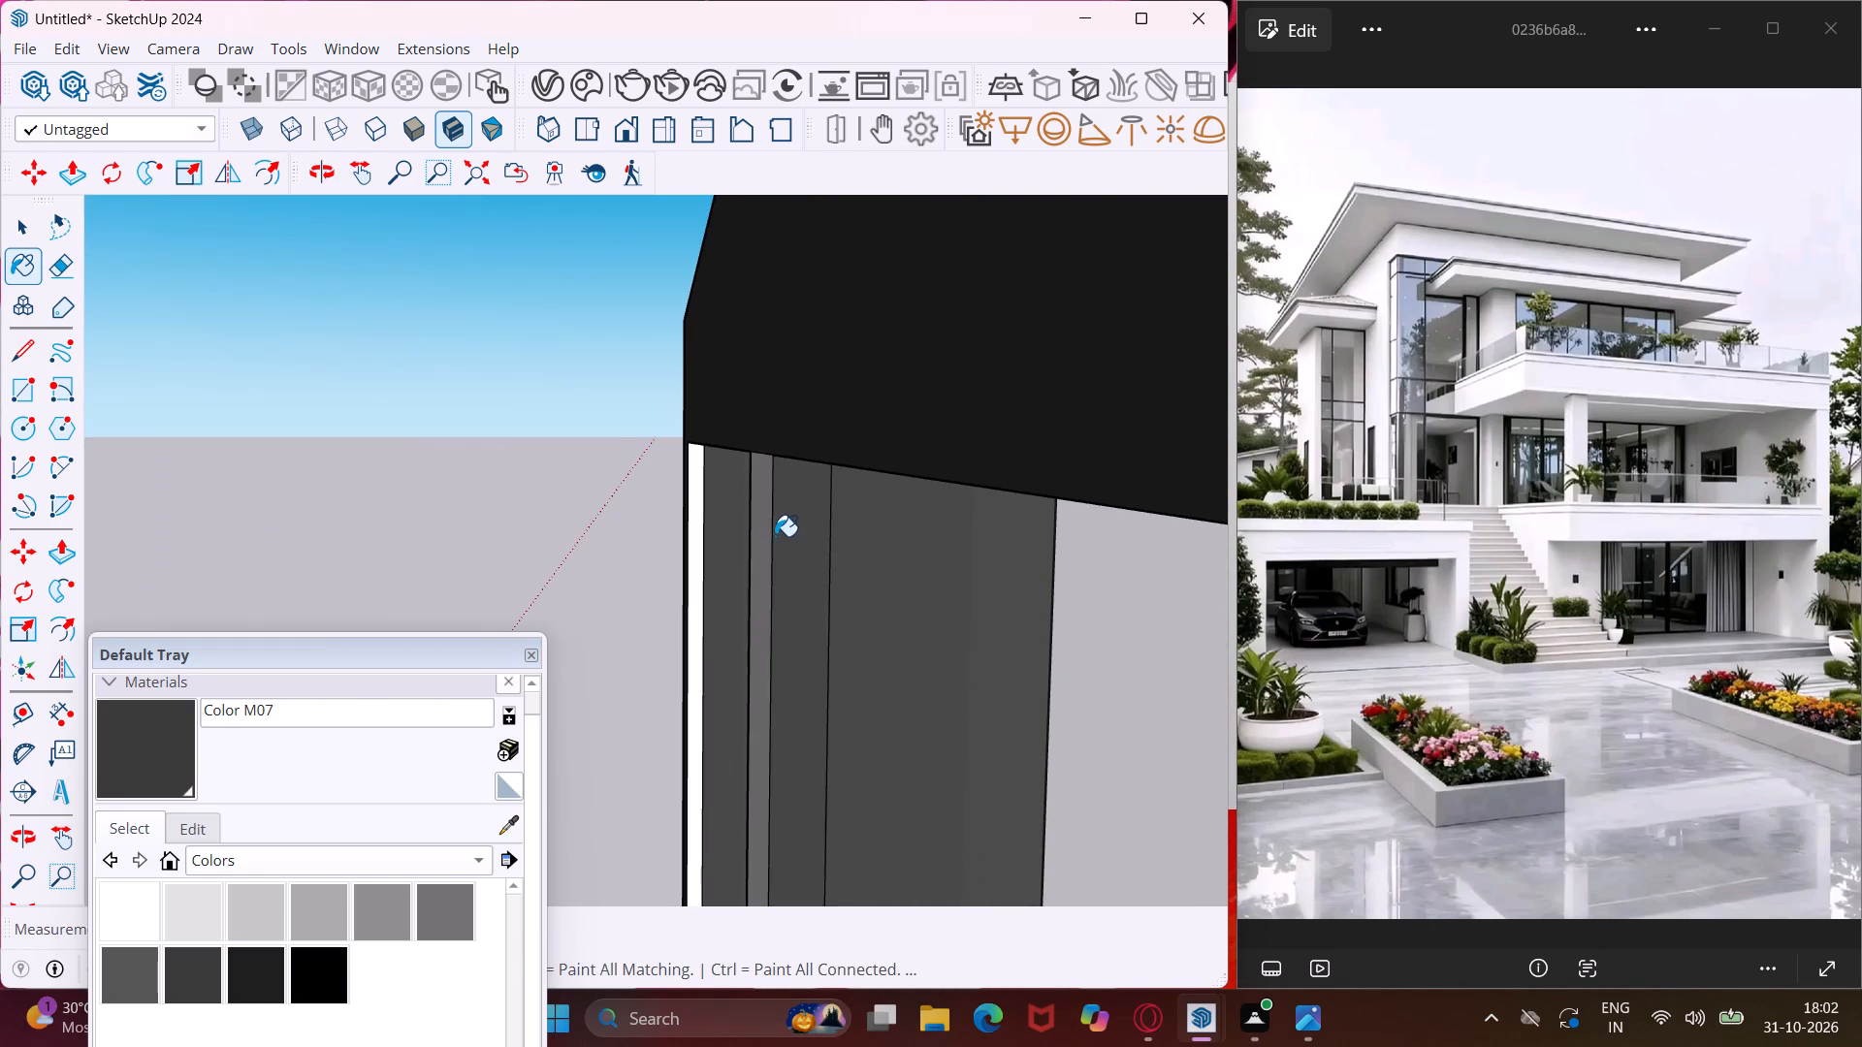
click(769, 510)
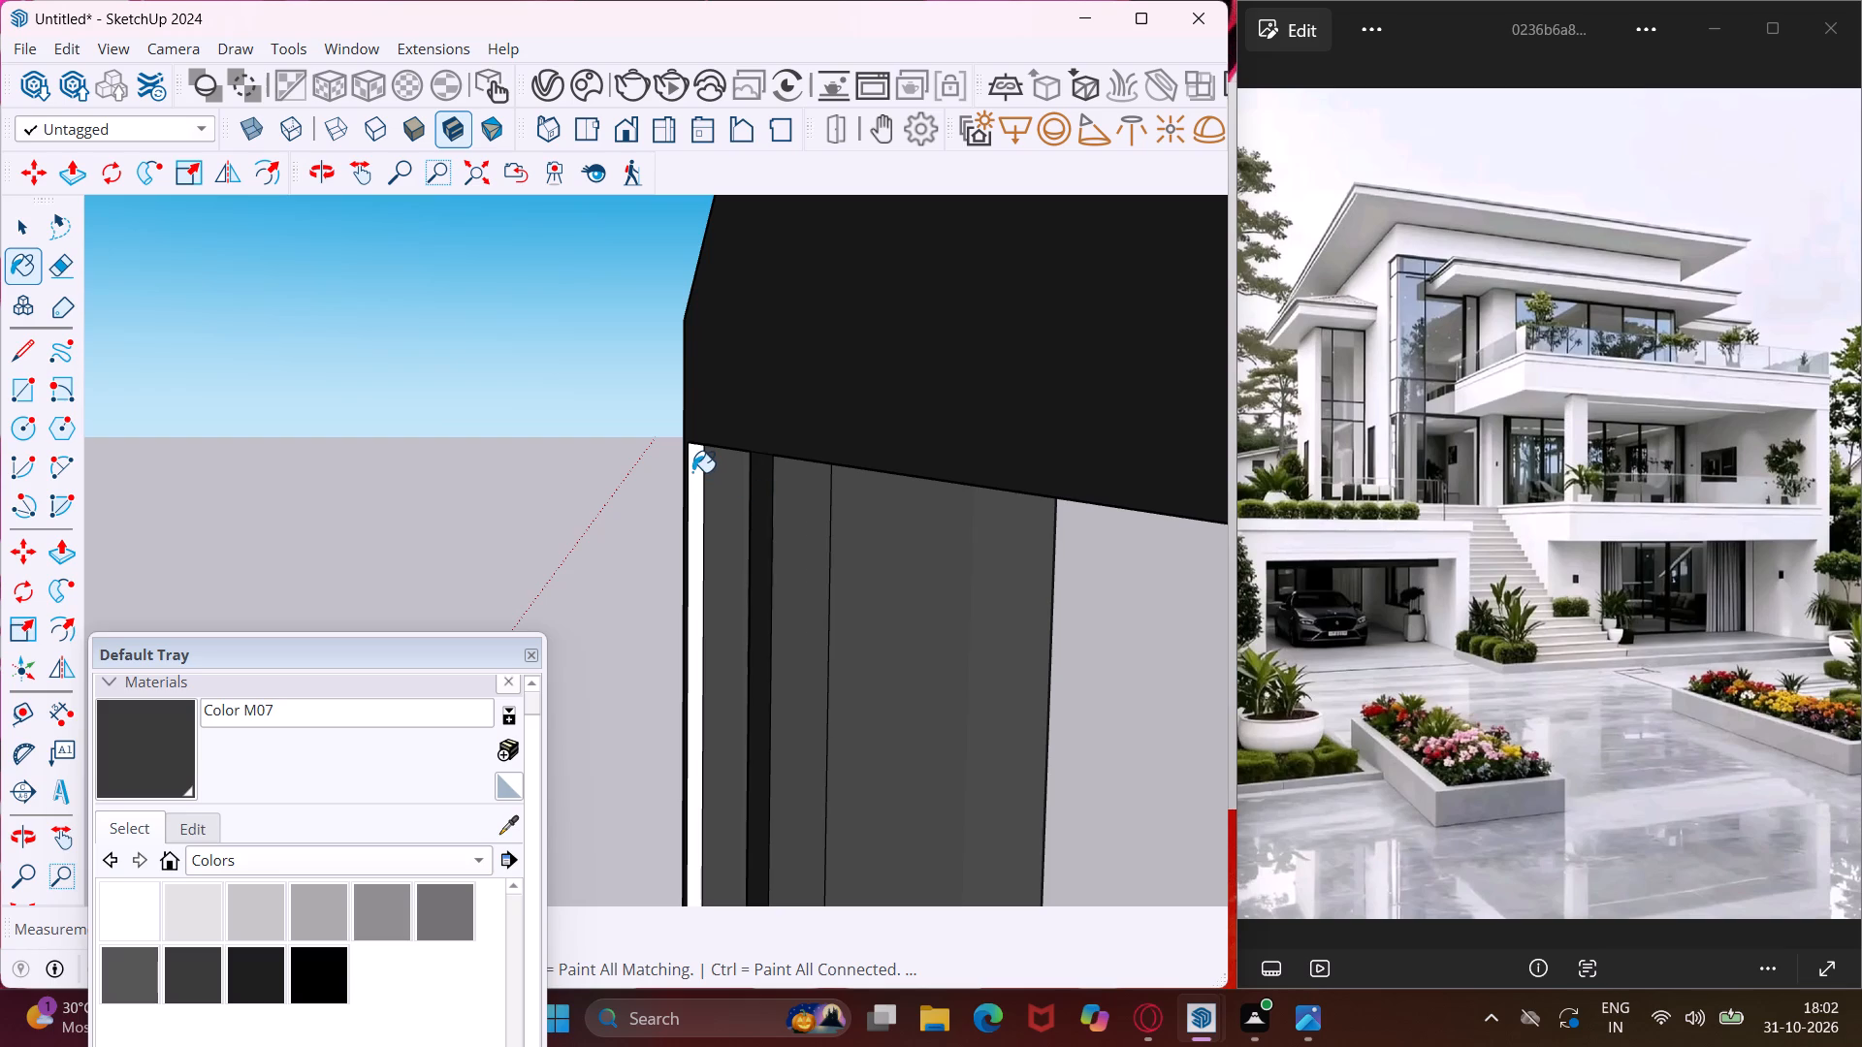
click(688, 469)
click(691, 469)
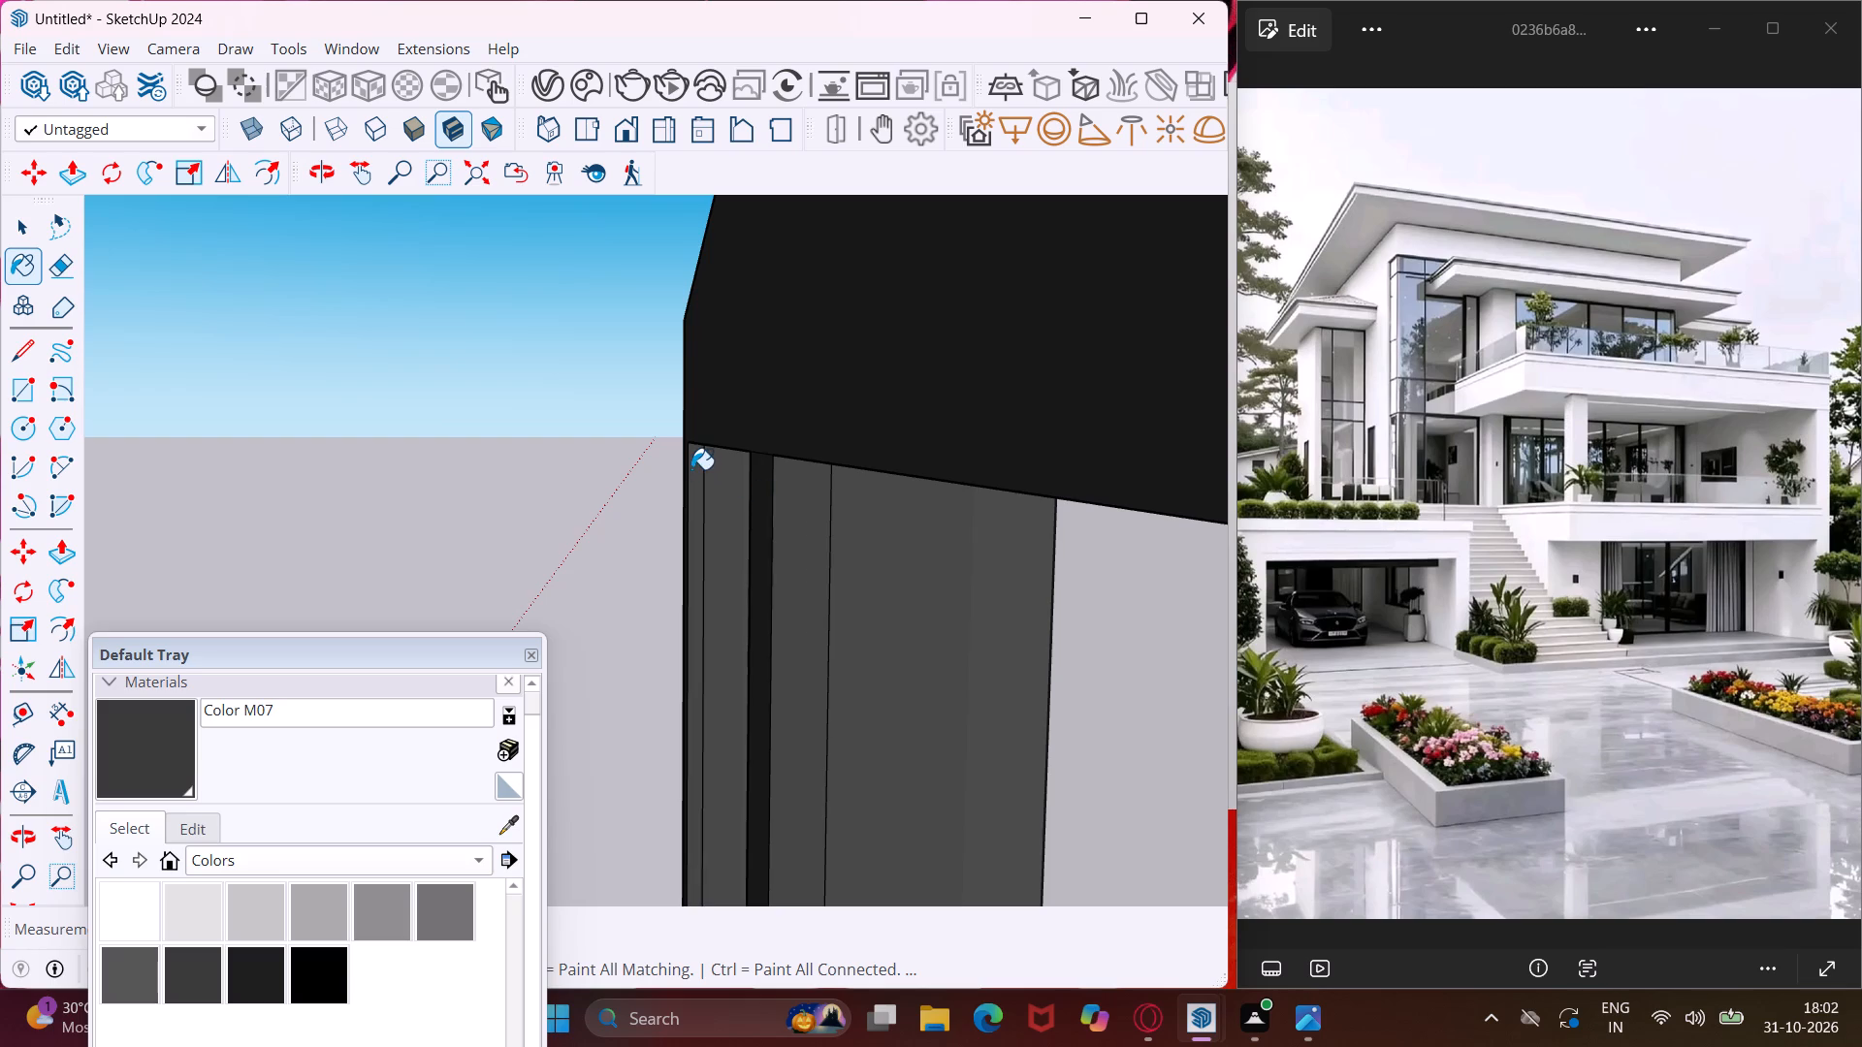
Paint the two white outer side faces on the end of the tall corner window frame with Color M07.
middle_drag(691, 469, 1230, 485)
scroll(647, 414, down, 11)
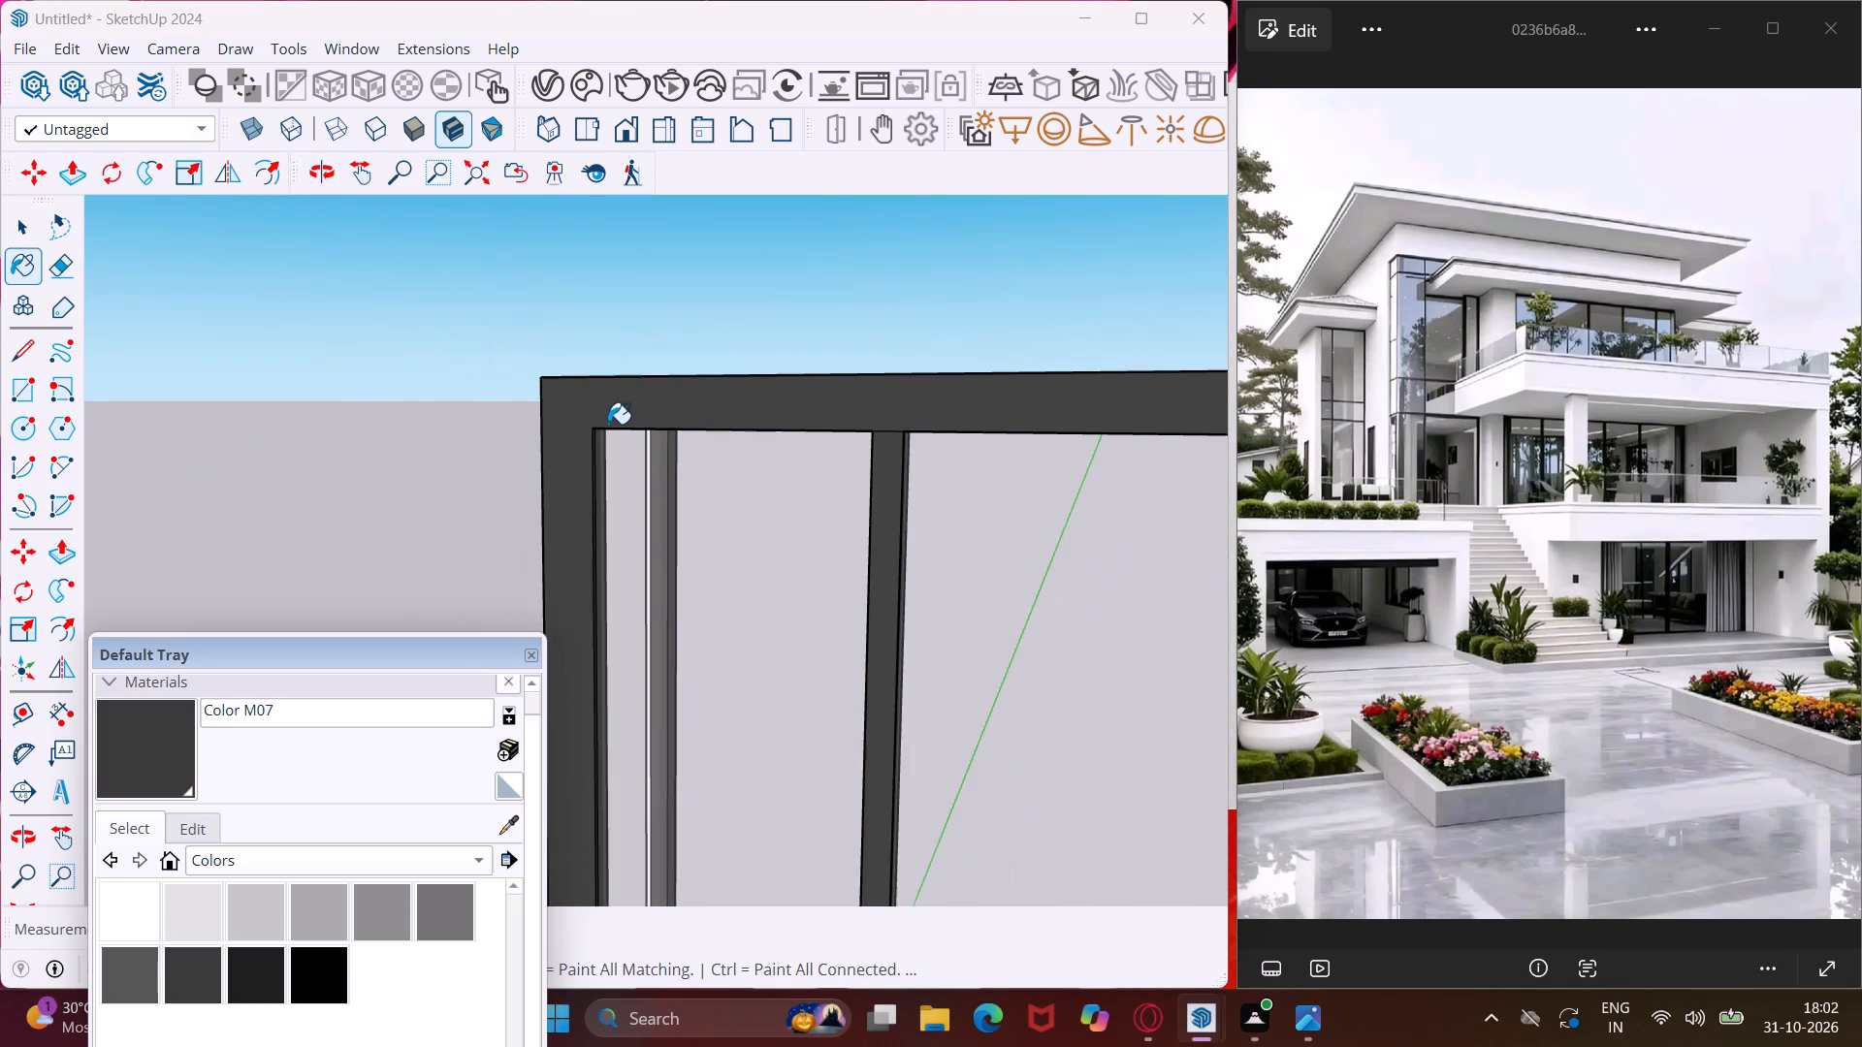
scroll(608, 424, down, 11)
middle_drag(947, 630, 865, 616)
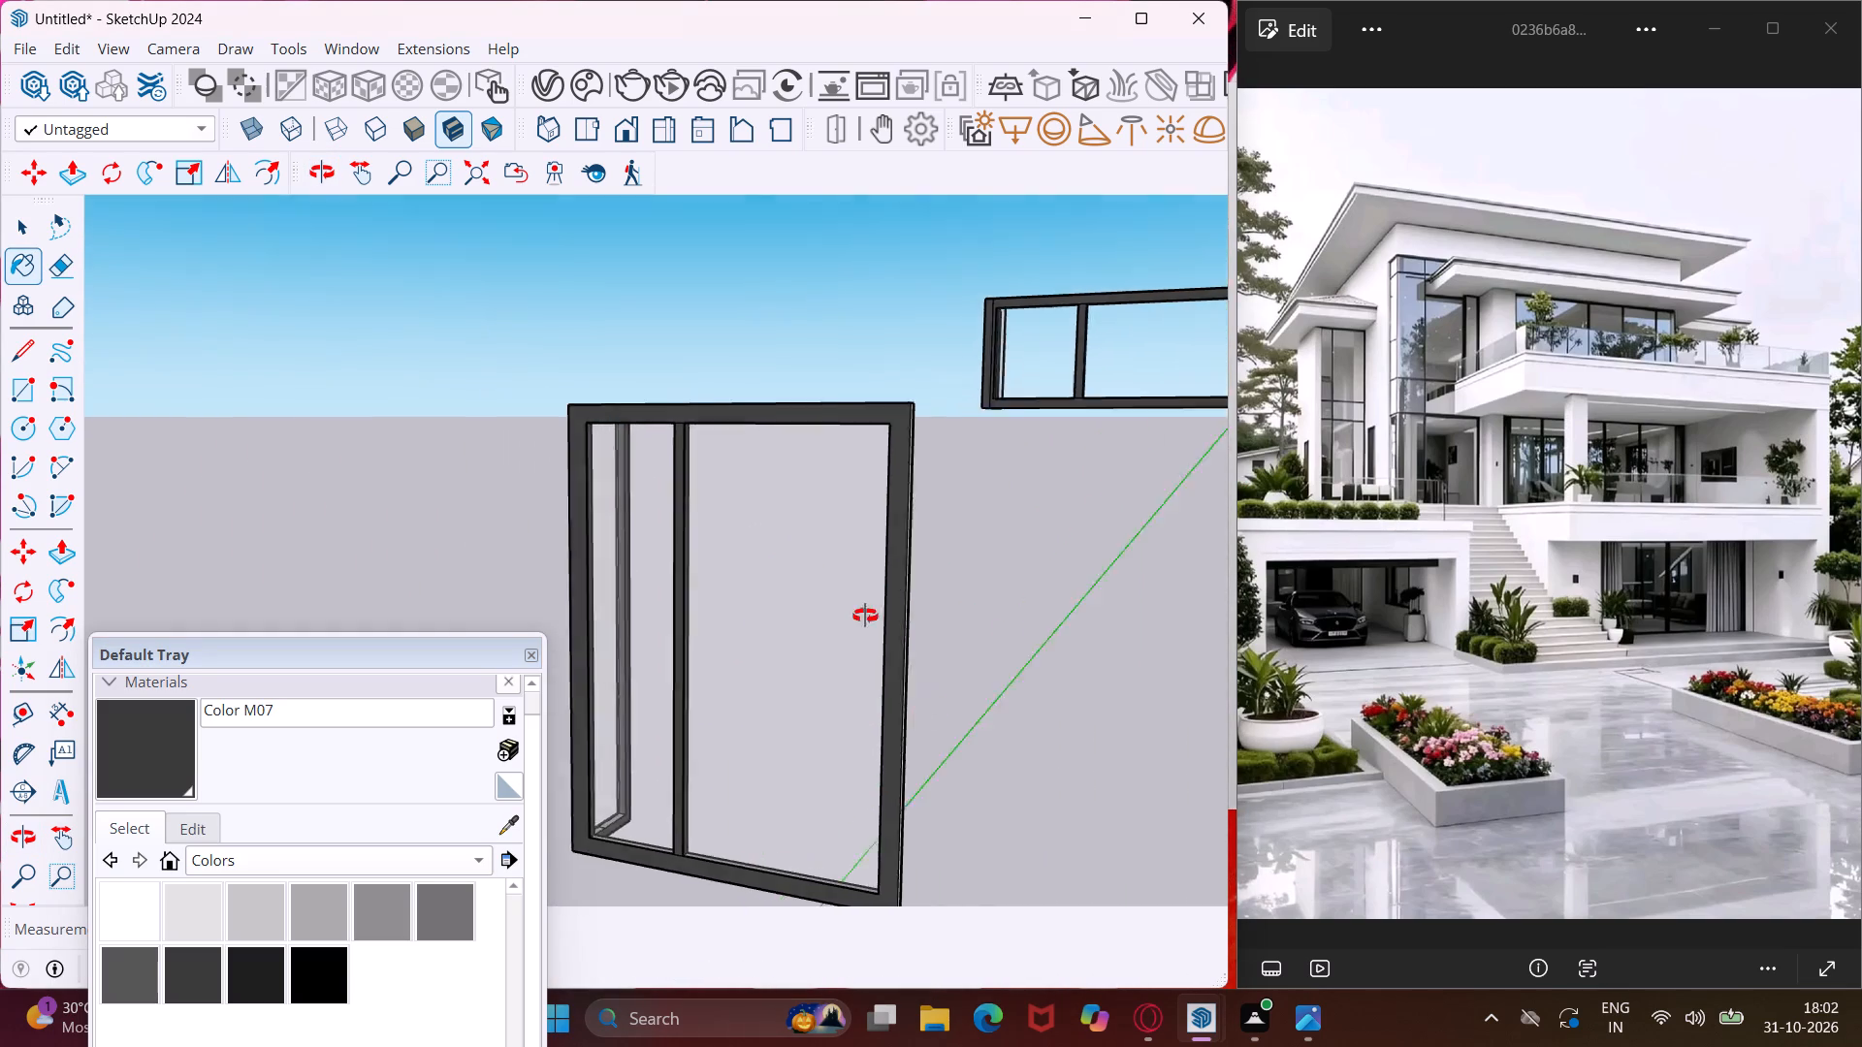
middle_drag(865, 616, 593, 535)
scroll(603, 323, up, 8)
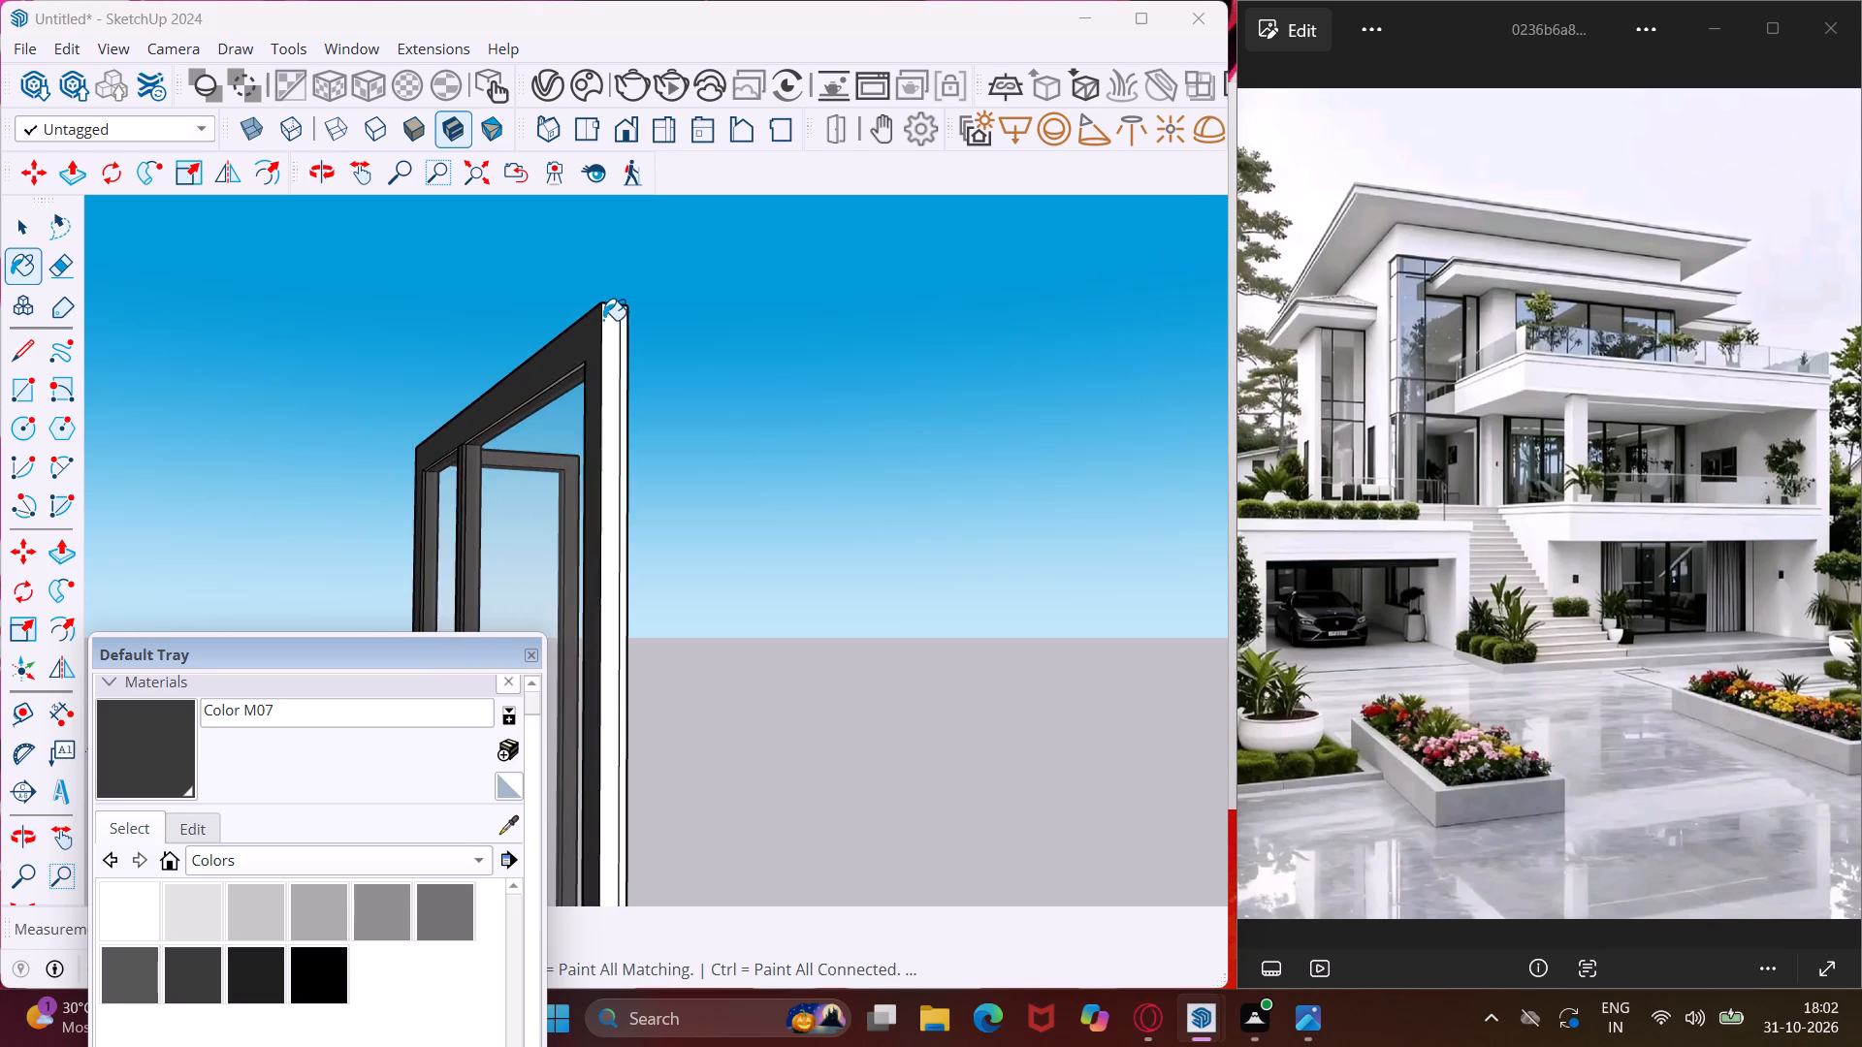
scroll(603, 320, up, 4)
click(607, 328)
click(635, 363)
Paint the unpainted strips on the underside of the tall frame's top rail with Color M07.
middle_drag(571, 411, 631, 210)
scroll(421, 488, up, 10)
click(403, 516)
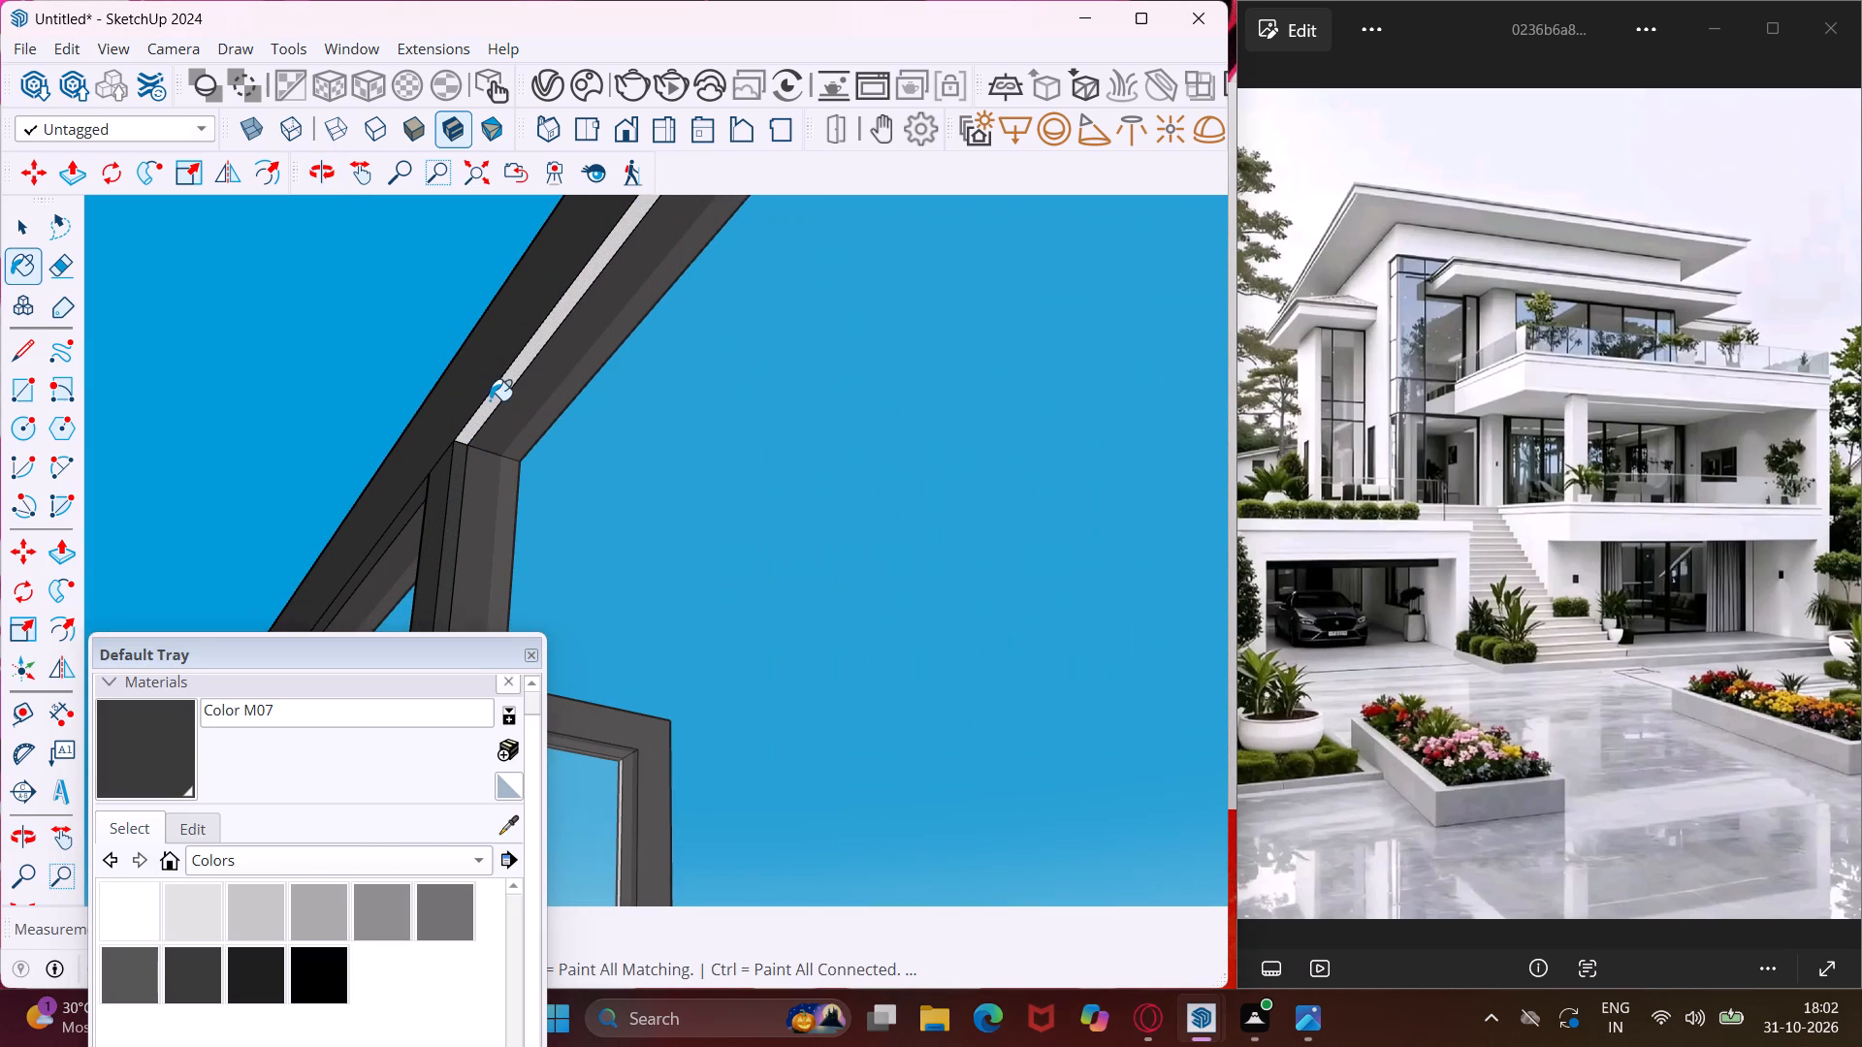
click(490, 397)
click(516, 369)
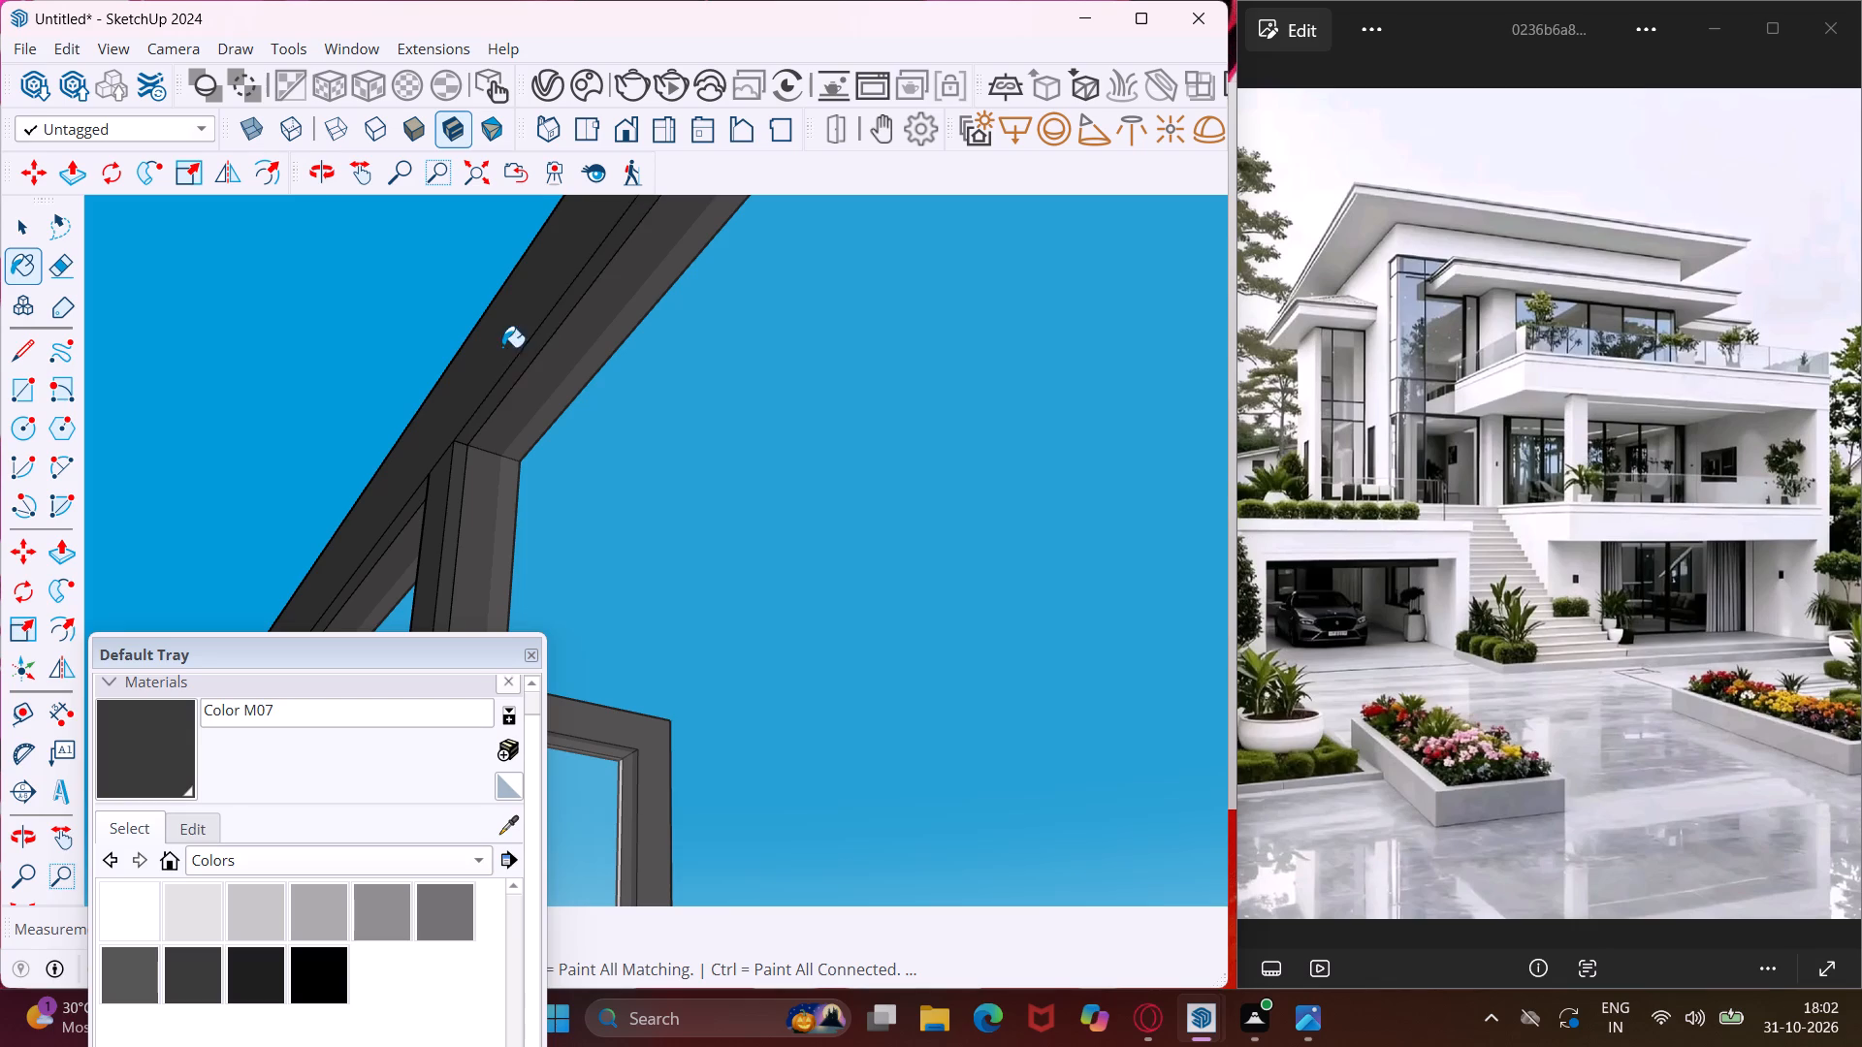
Paint the unpainted strips on the underside of the tall frame's bottom rail with Color M07.
scroll(465, 320, down, 18)
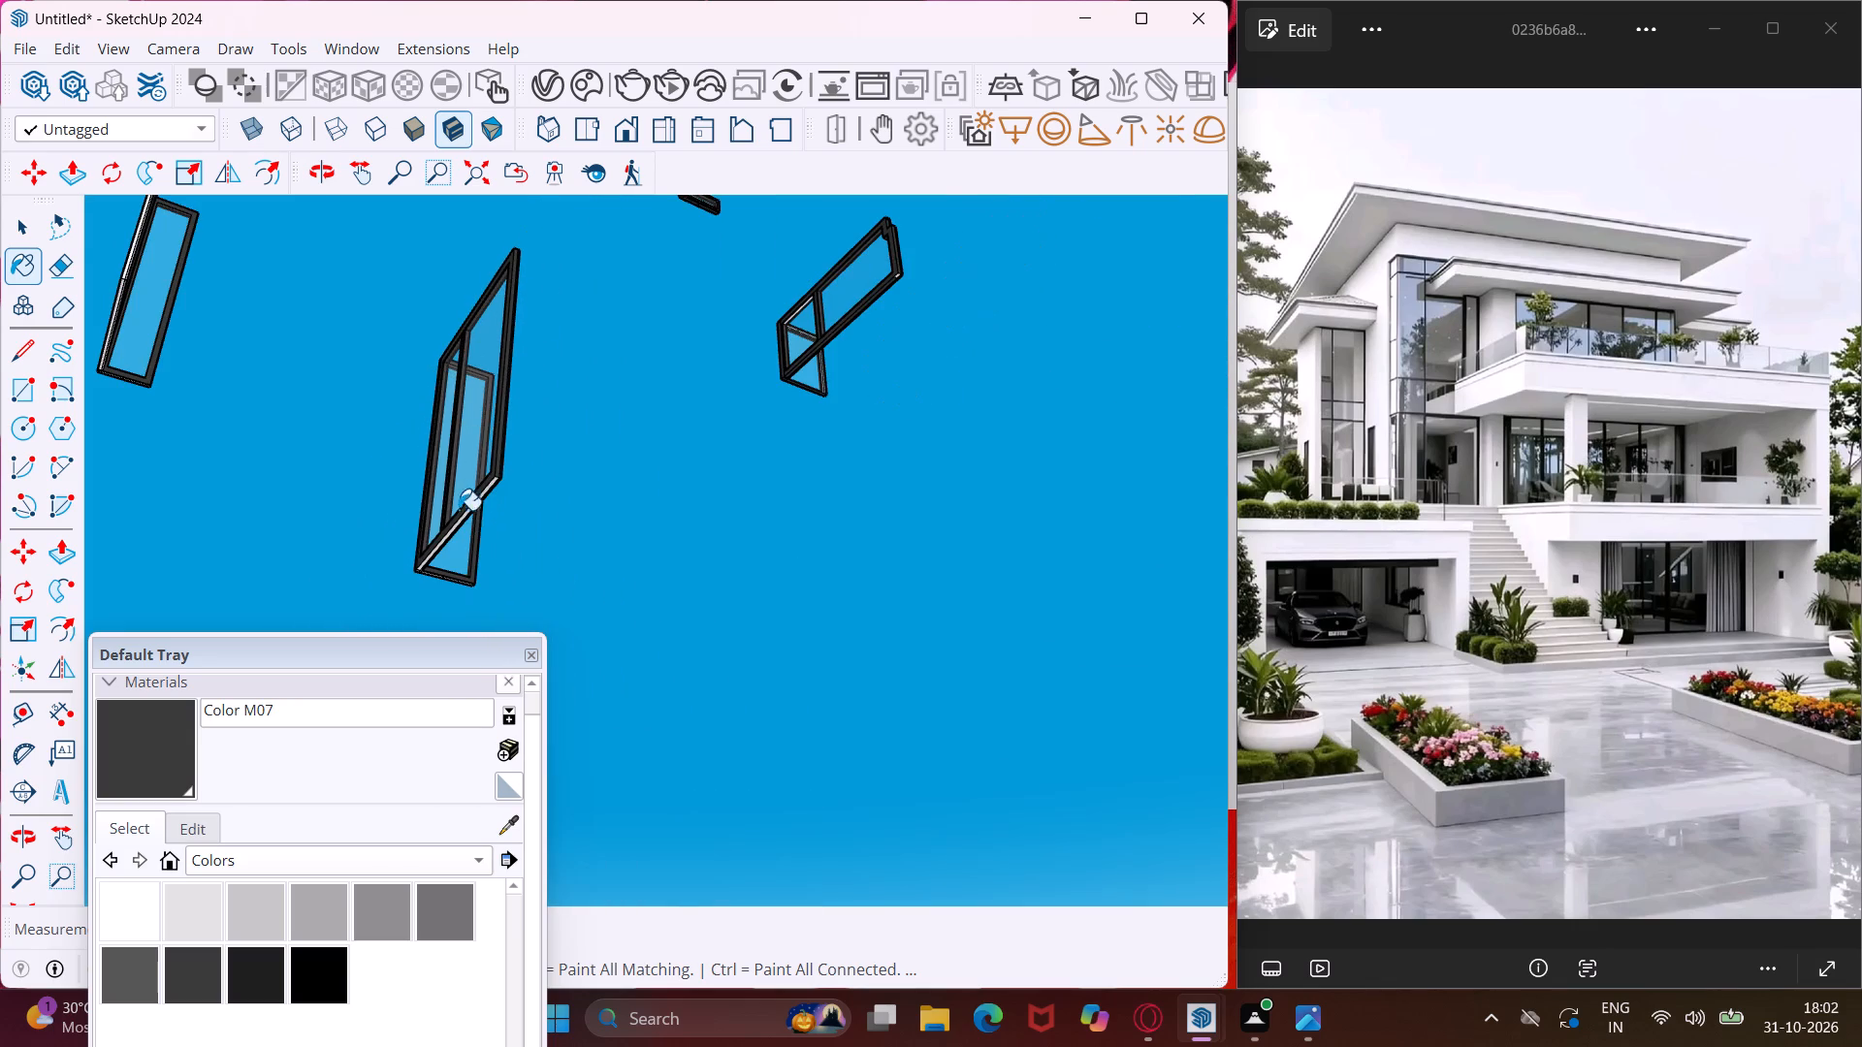
scroll(465, 526, up, 14)
click(488, 401)
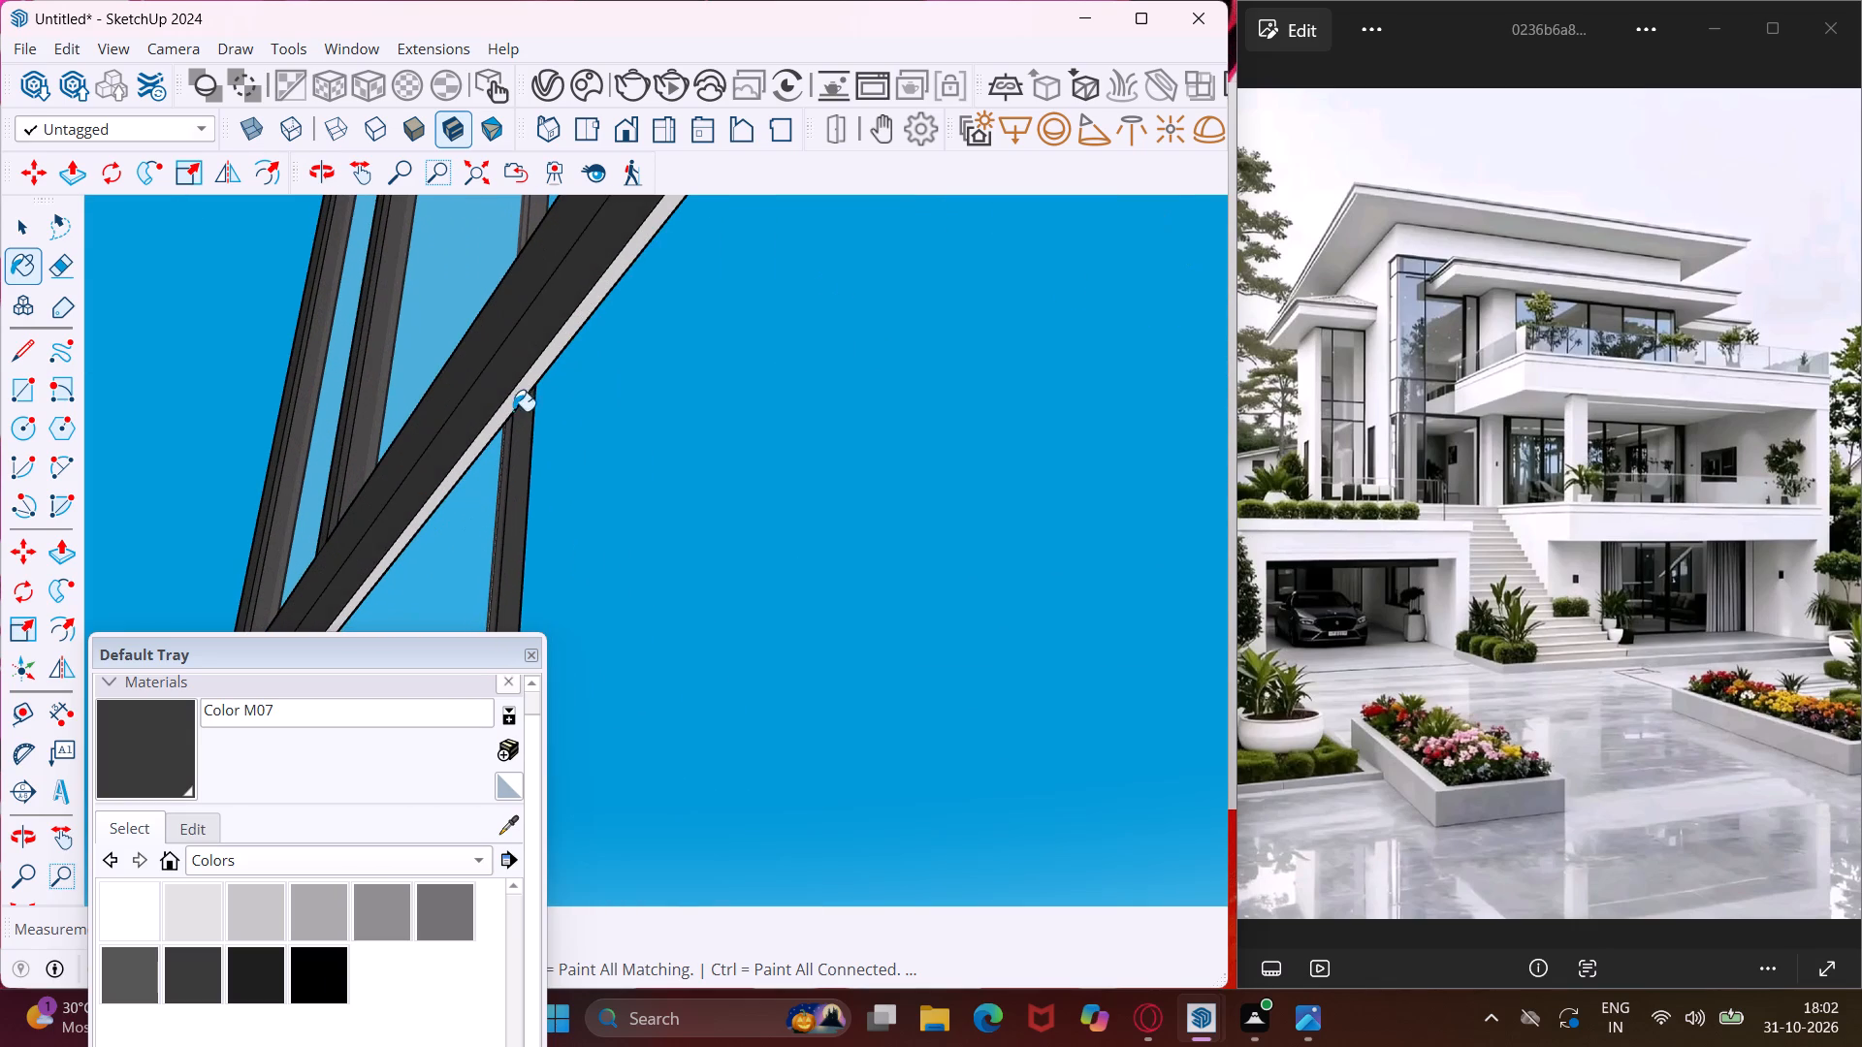
click(515, 398)
Paint the two white outer side faces at the free end of the other tall corner frame with Color M07.
middle_drag(529, 362, 827, 807)
scroll(532, 363, up, 1)
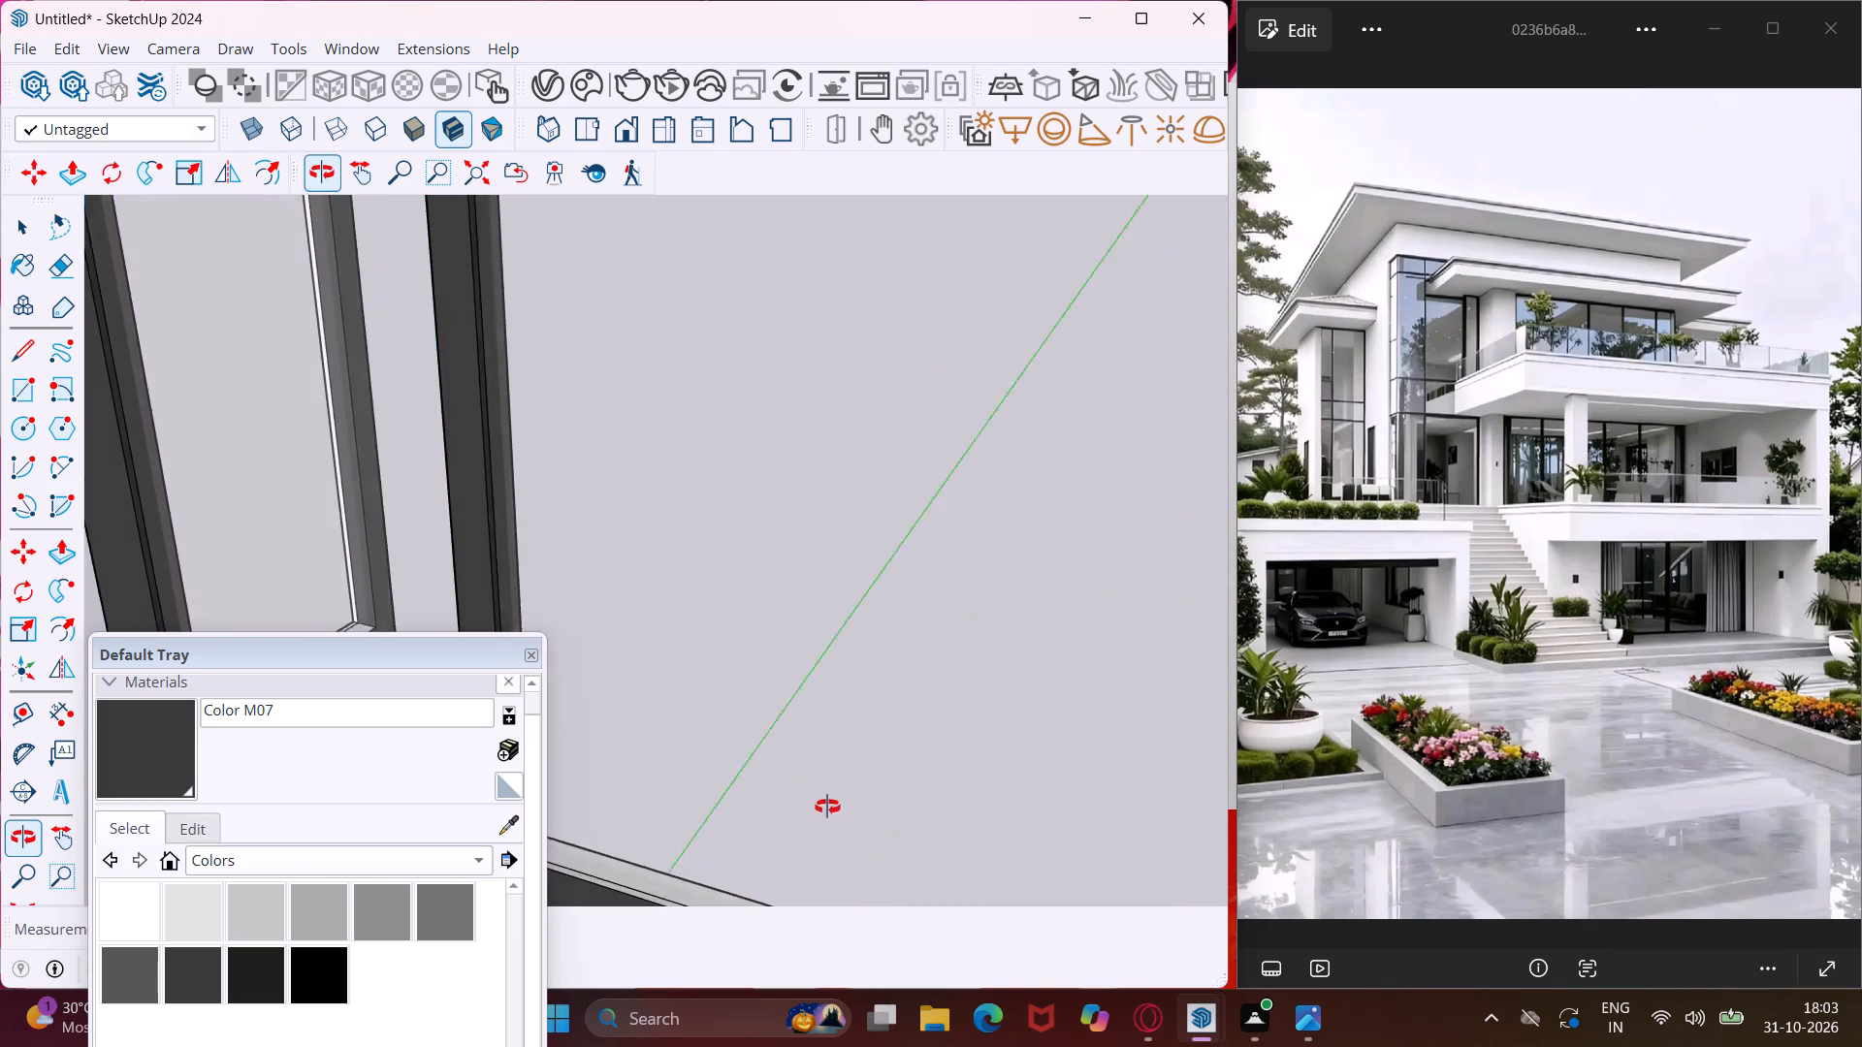
middle_drag(827, 807, 880, 839)
scroll(855, 477, down, 7)
scroll(866, 431, down, 20)
scroll(866, 431, down, 1)
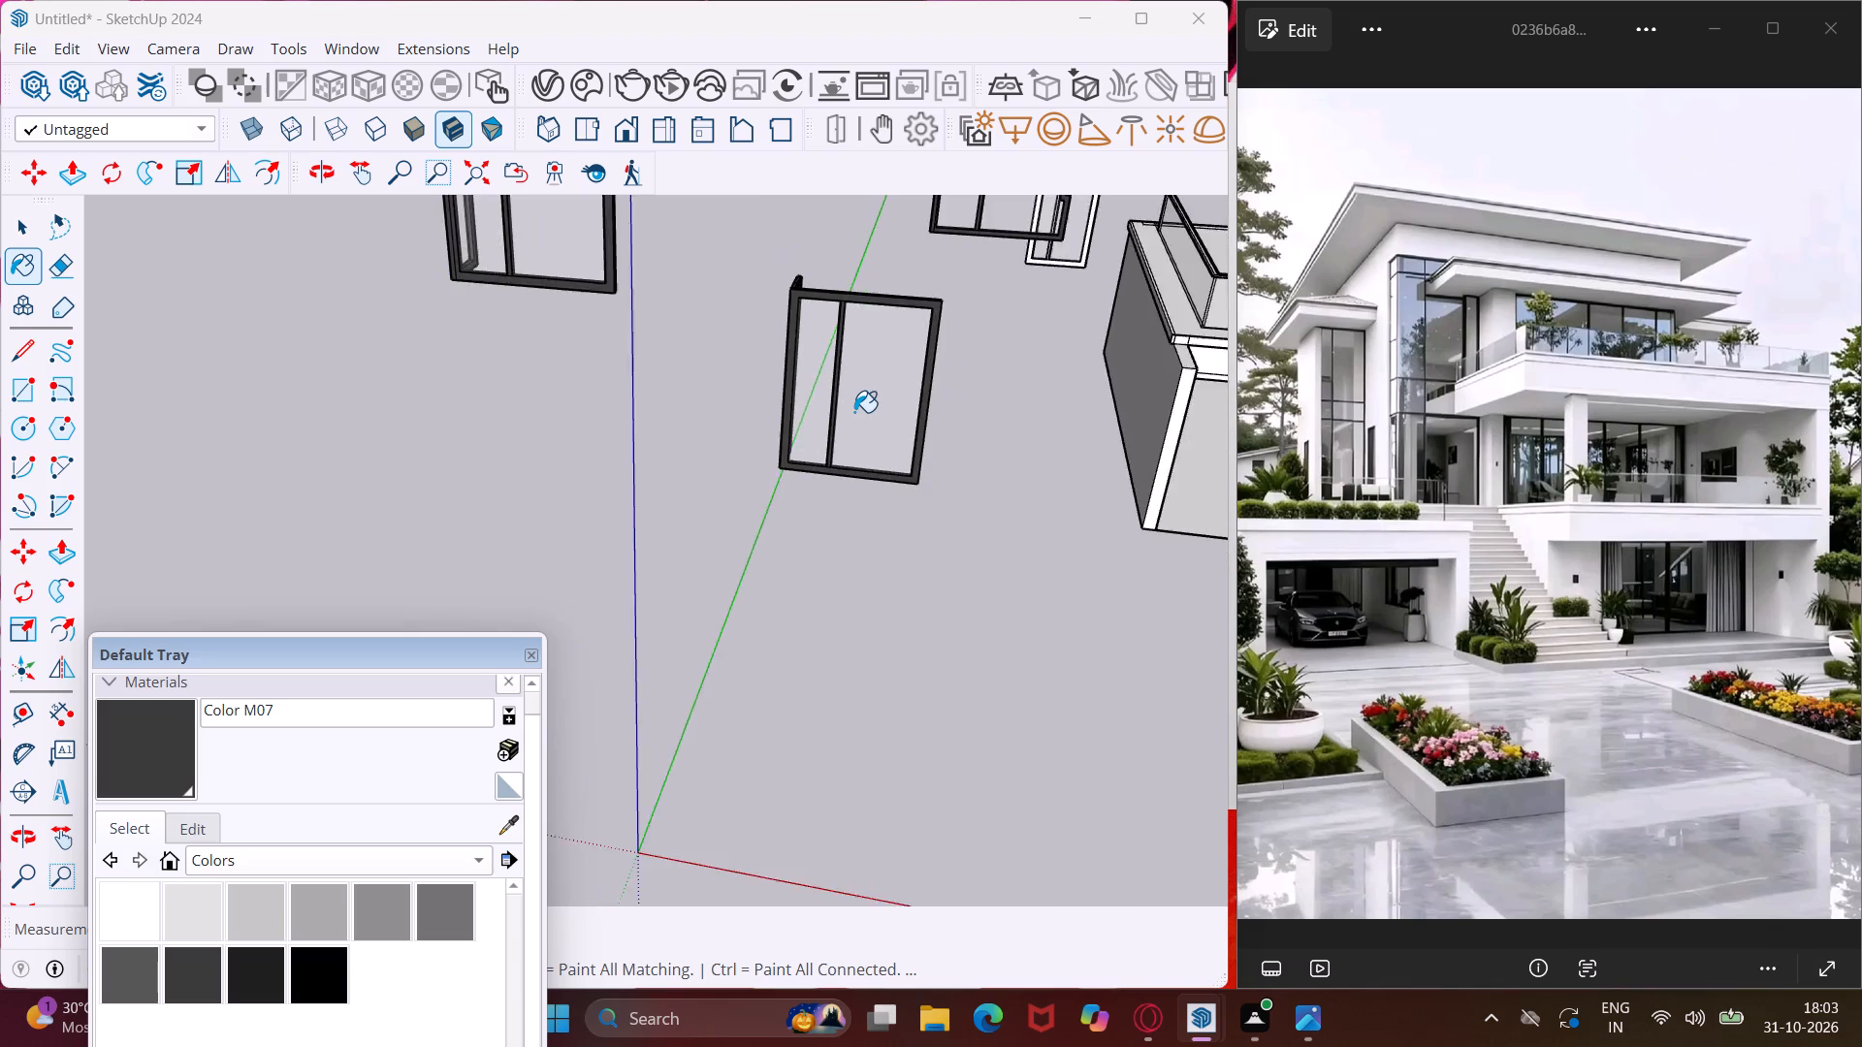
scroll(854, 412, down, 6)
scroll(652, 322, up, 17)
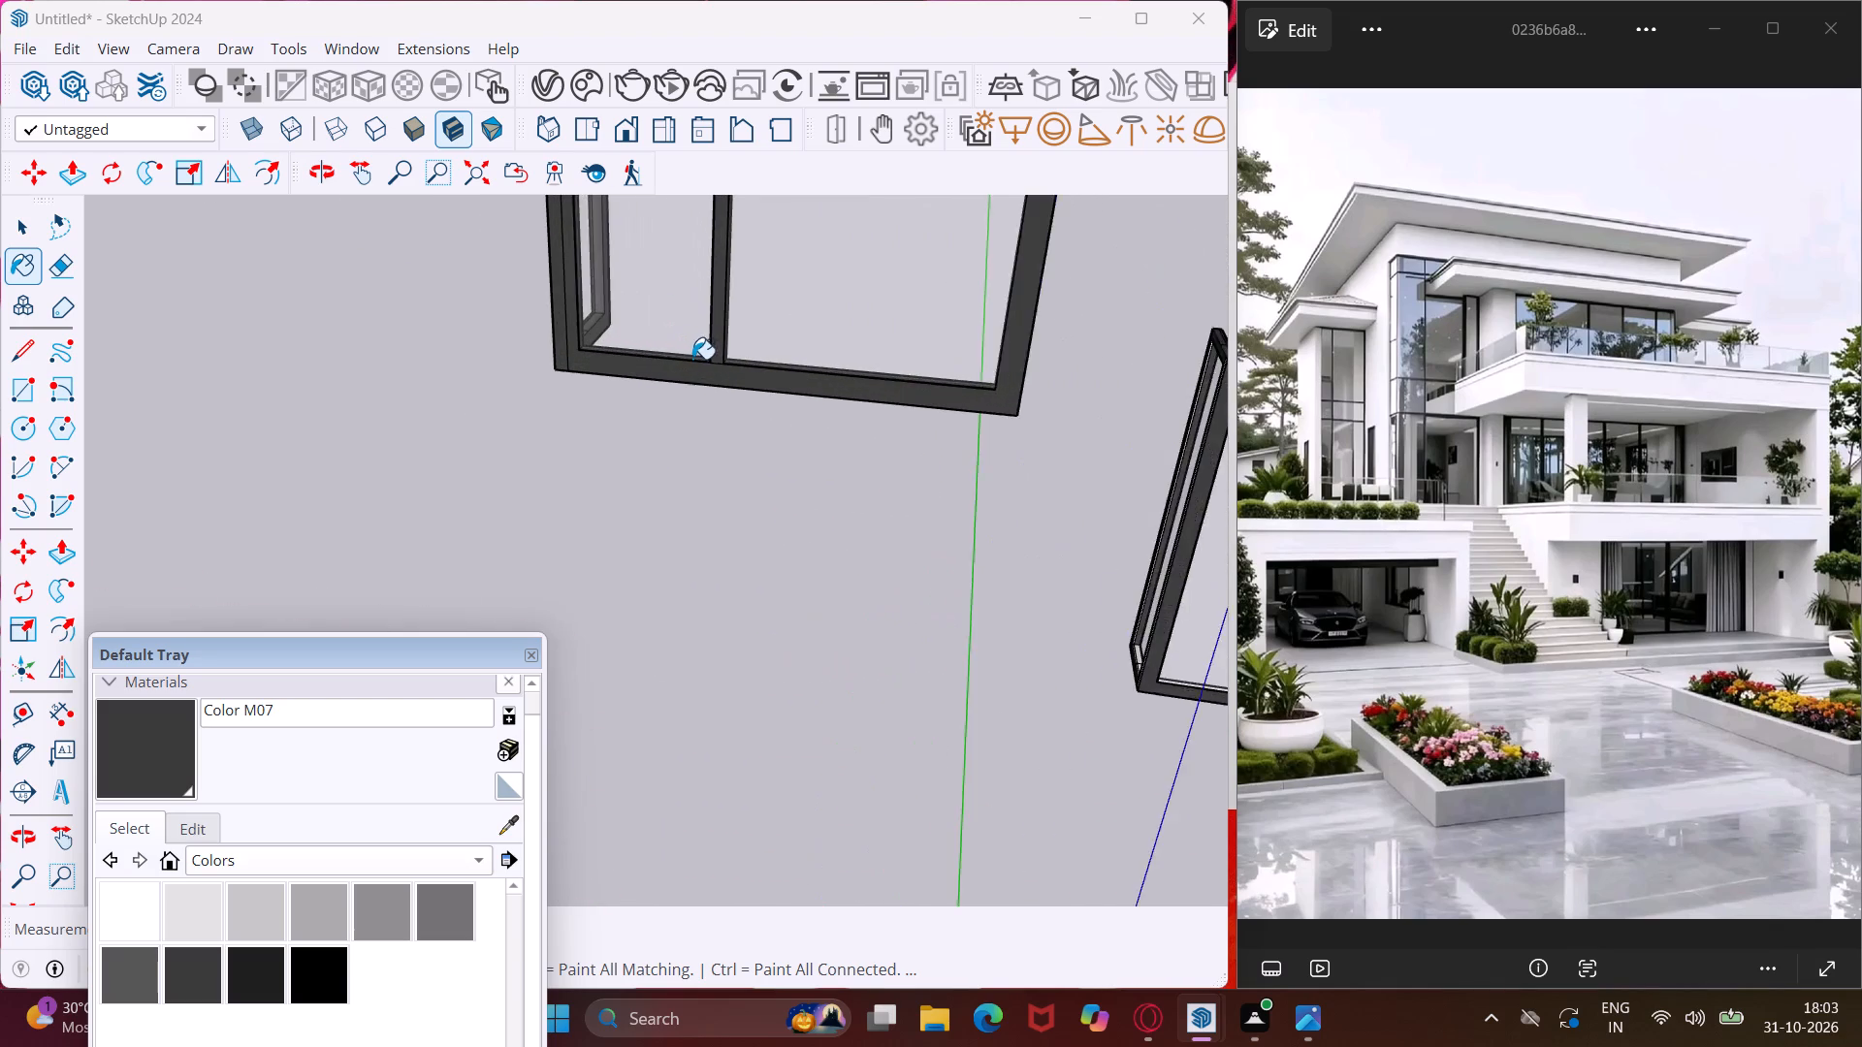
scroll(692, 359, up, 4)
middle_drag(689, 370, 227, 270)
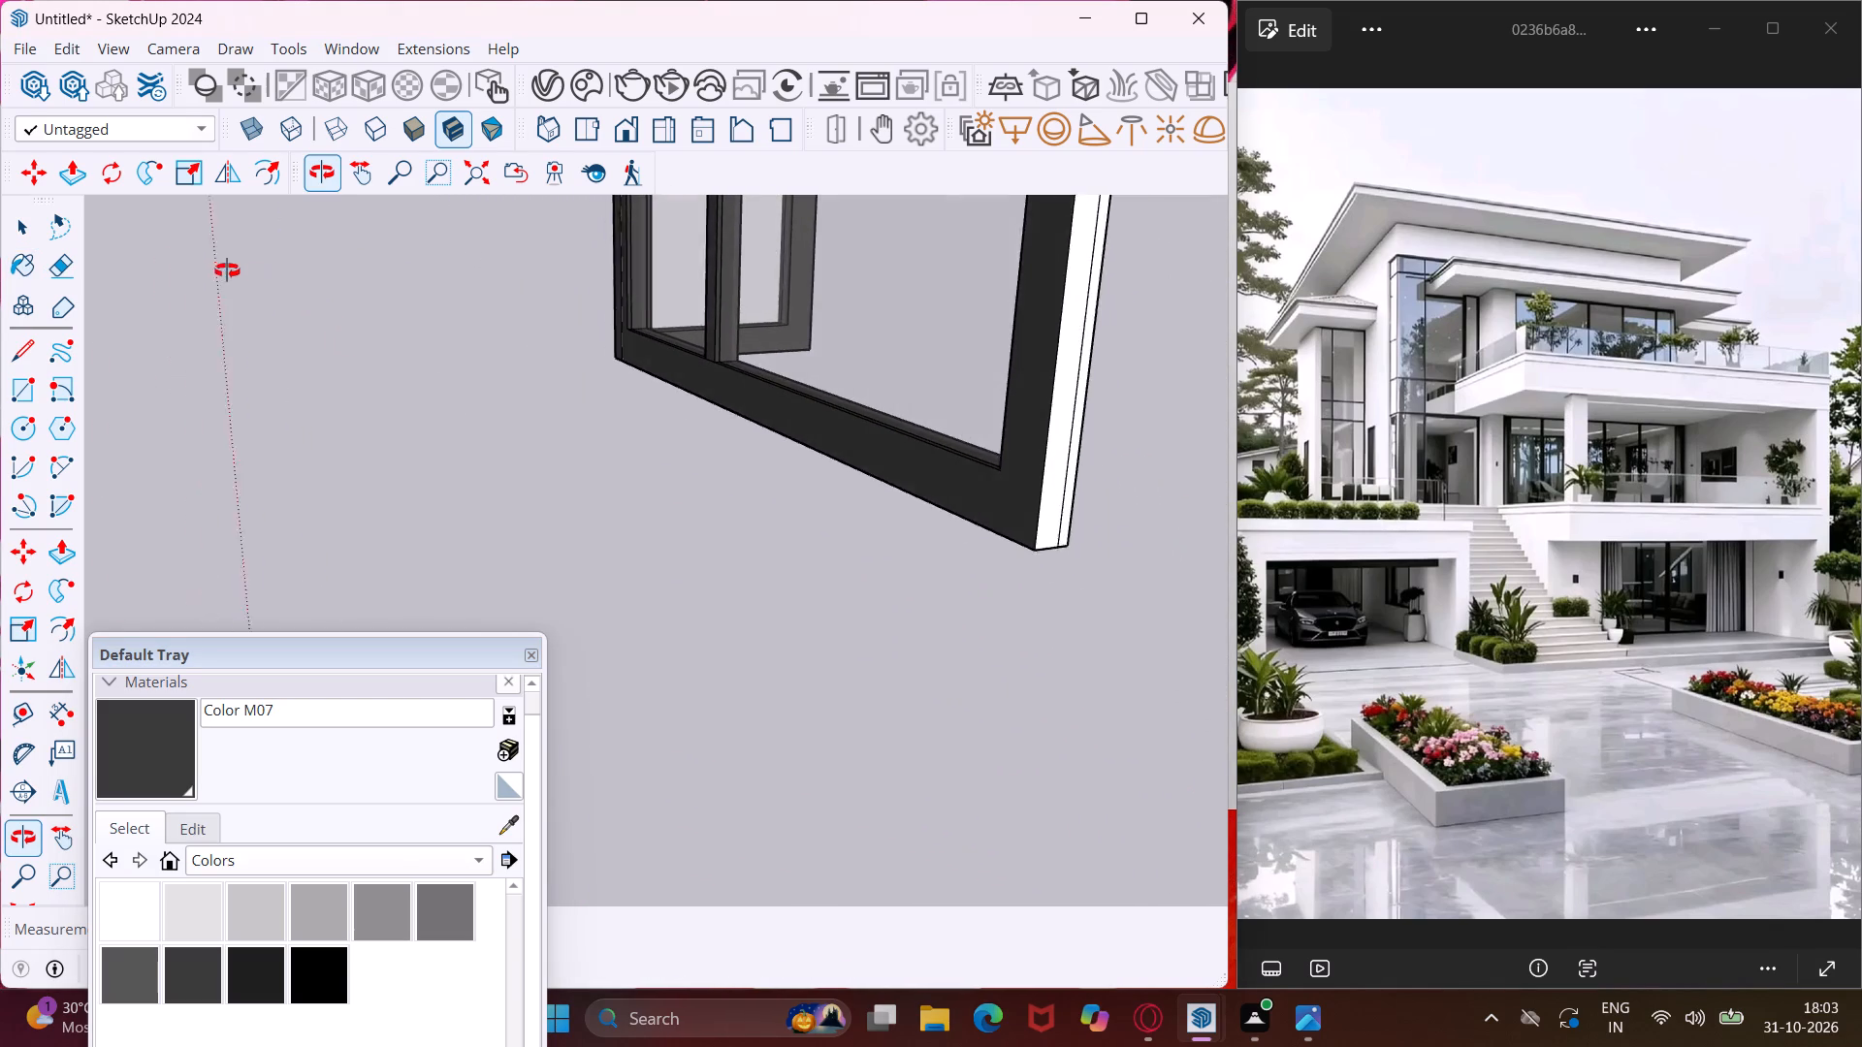
middle_drag(227, 270, 224, 269)
click(1006, 419)
click(1016, 426)
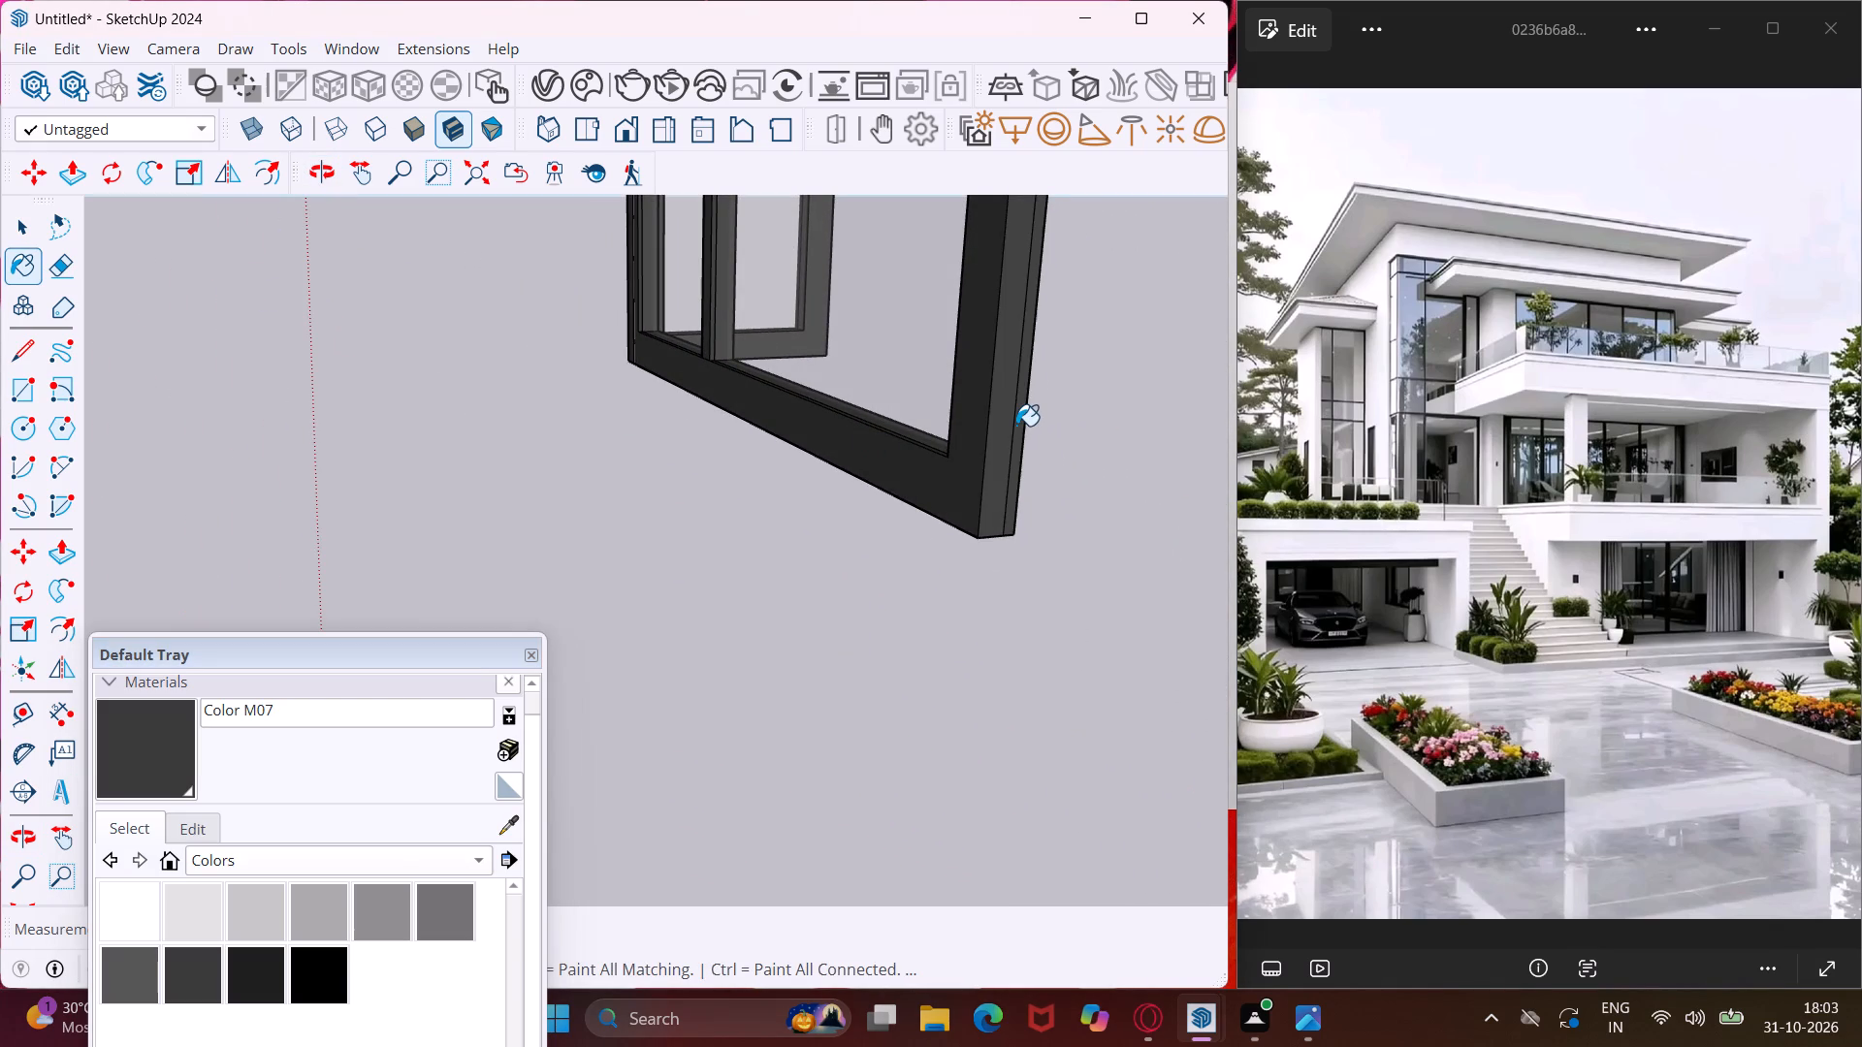
Paint the light strips along the adjacent outer side of the same corner frame with Color M07.
middle_drag(905, 519, 739, 296)
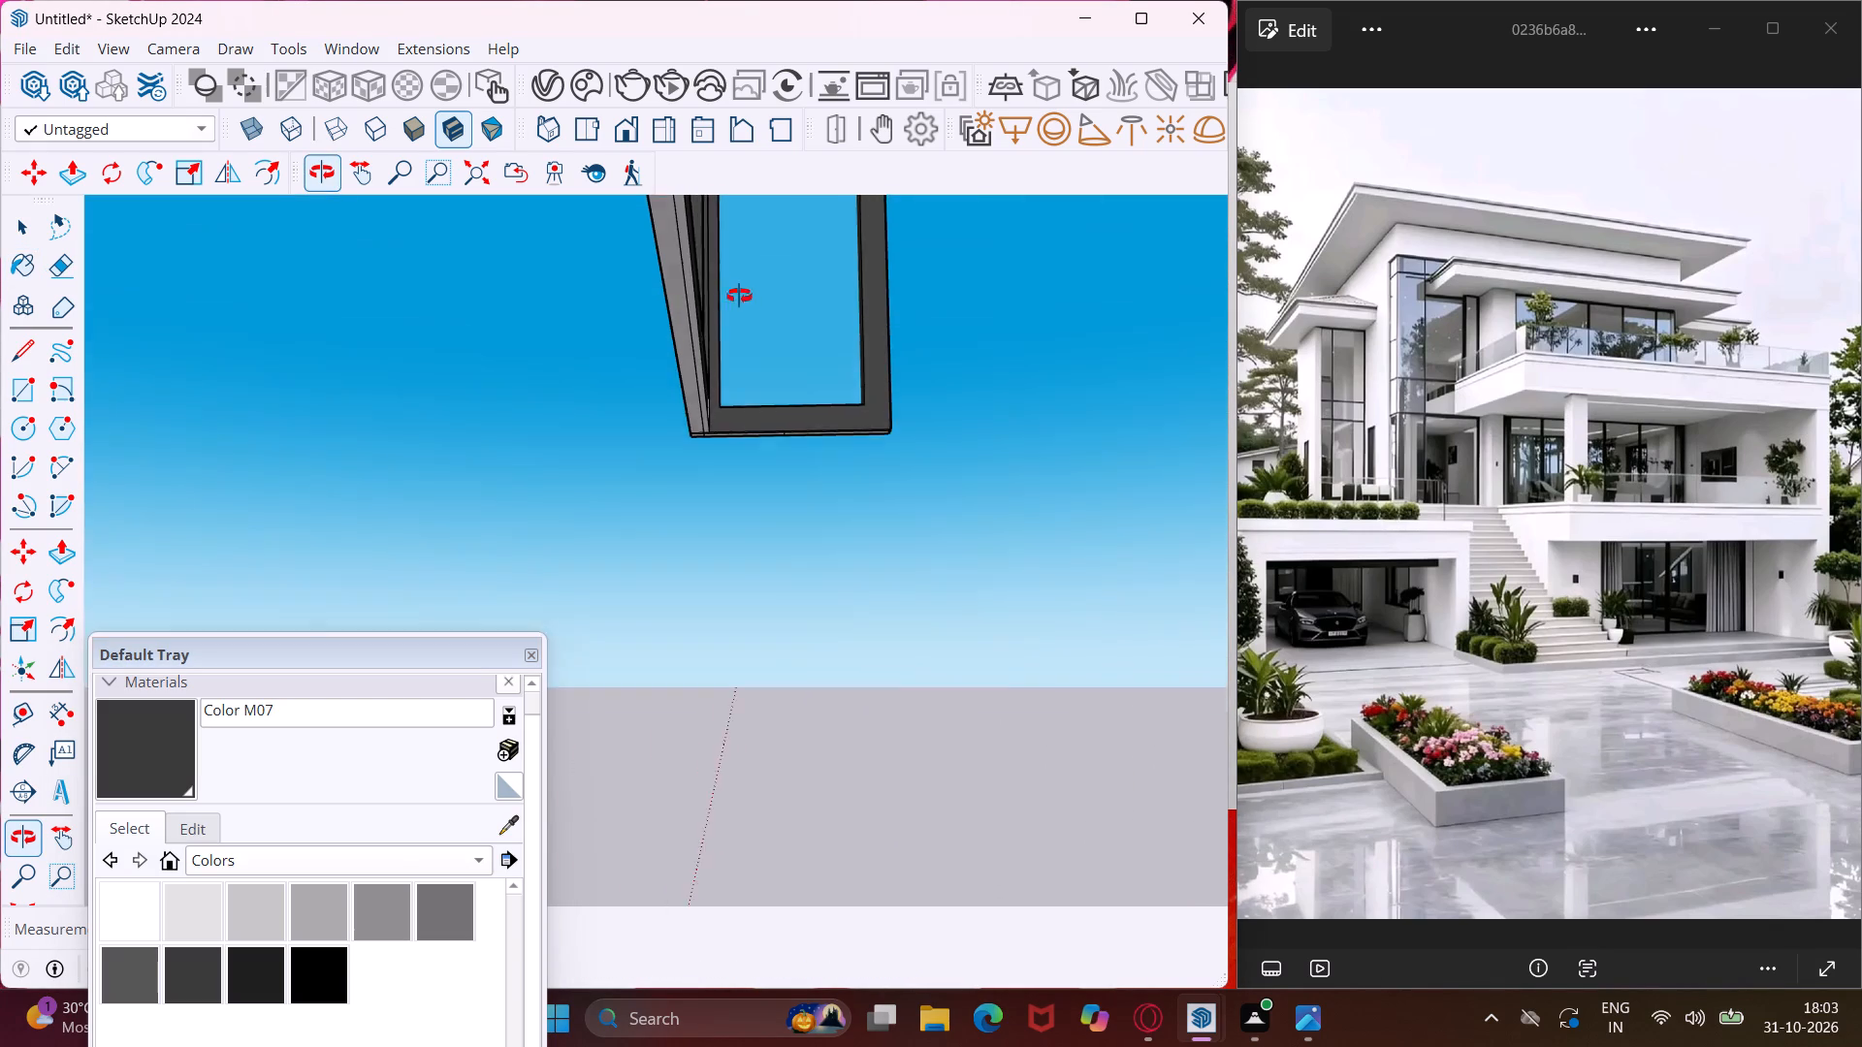
middle_drag(739, 296, 735, 287)
scroll(688, 337, up, 7)
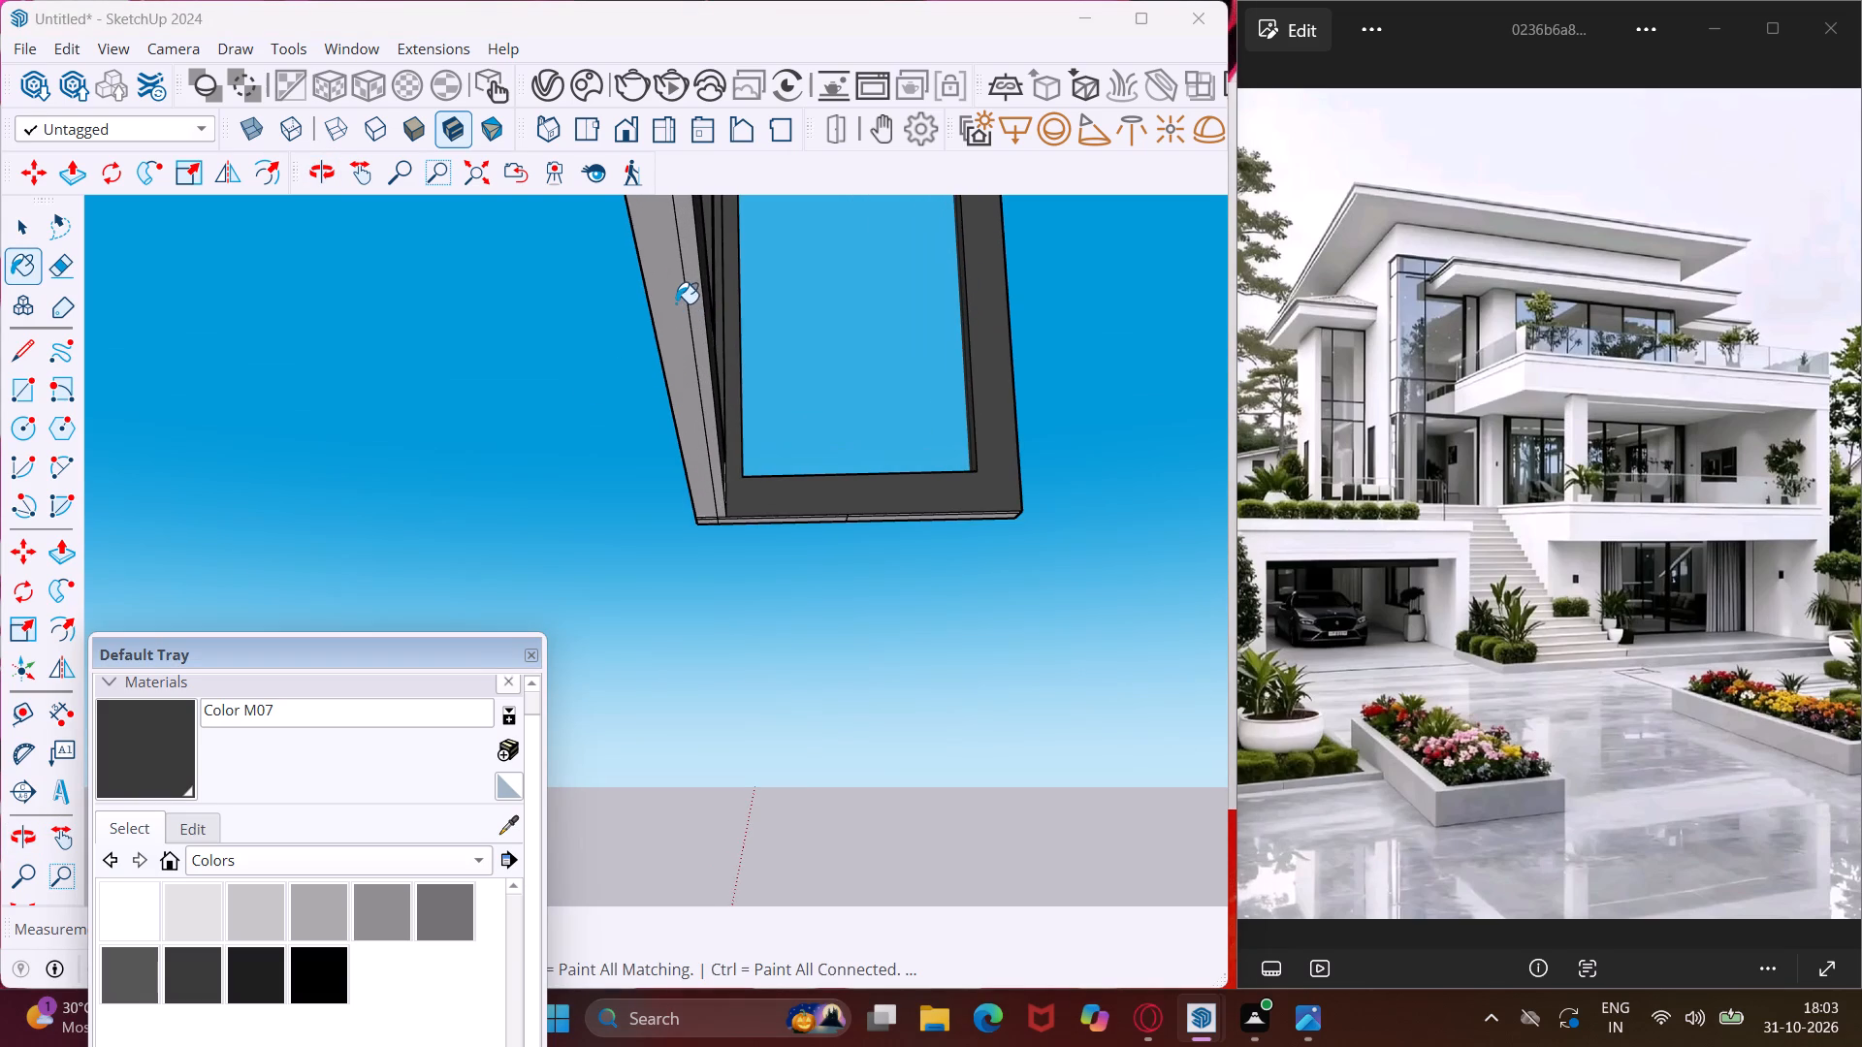
click(676, 303)
click(695, 303)
Paint all underside faces of the same corner frame's bottom rails, including the corner pieces, with Color M07.
middle_drag(754, 534, 721, 466)
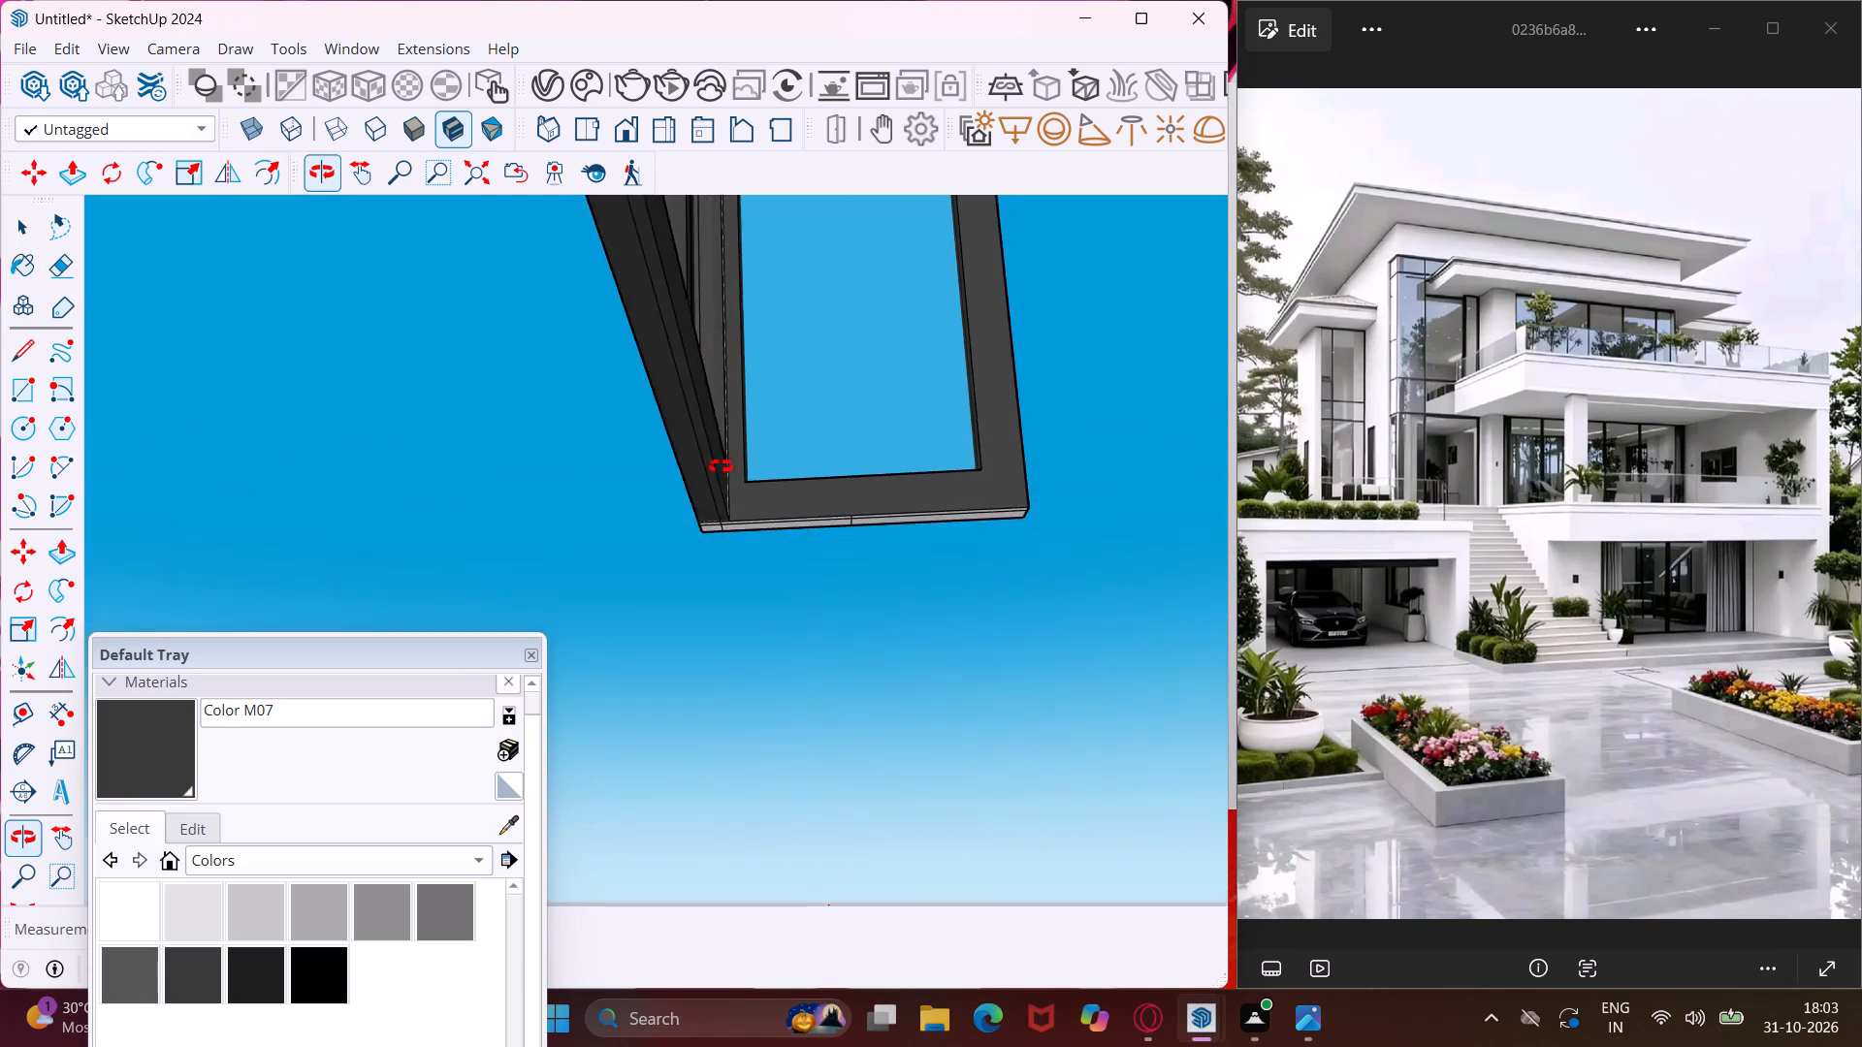
middle_drag(721, 466, 700, 417)
scroll(756, 555, up, 7)
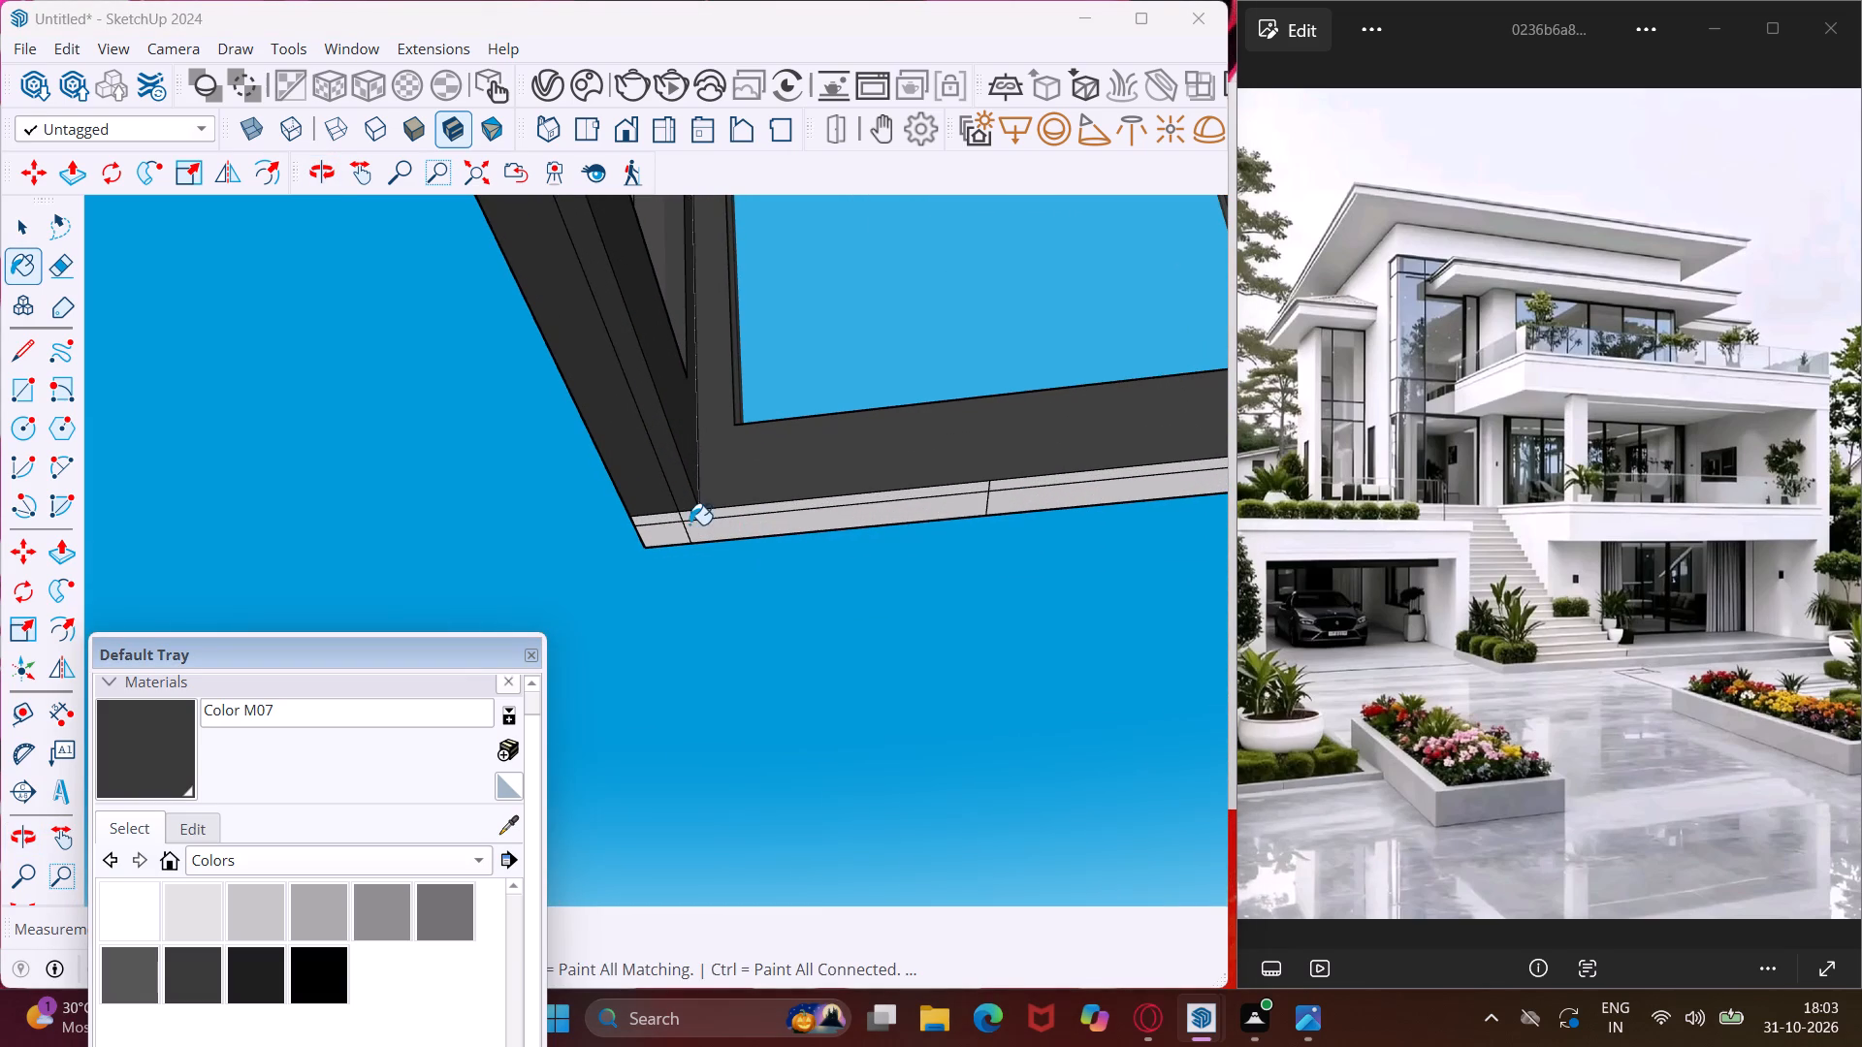
click(677, 529)
click(658, 520)
click(695, 520)
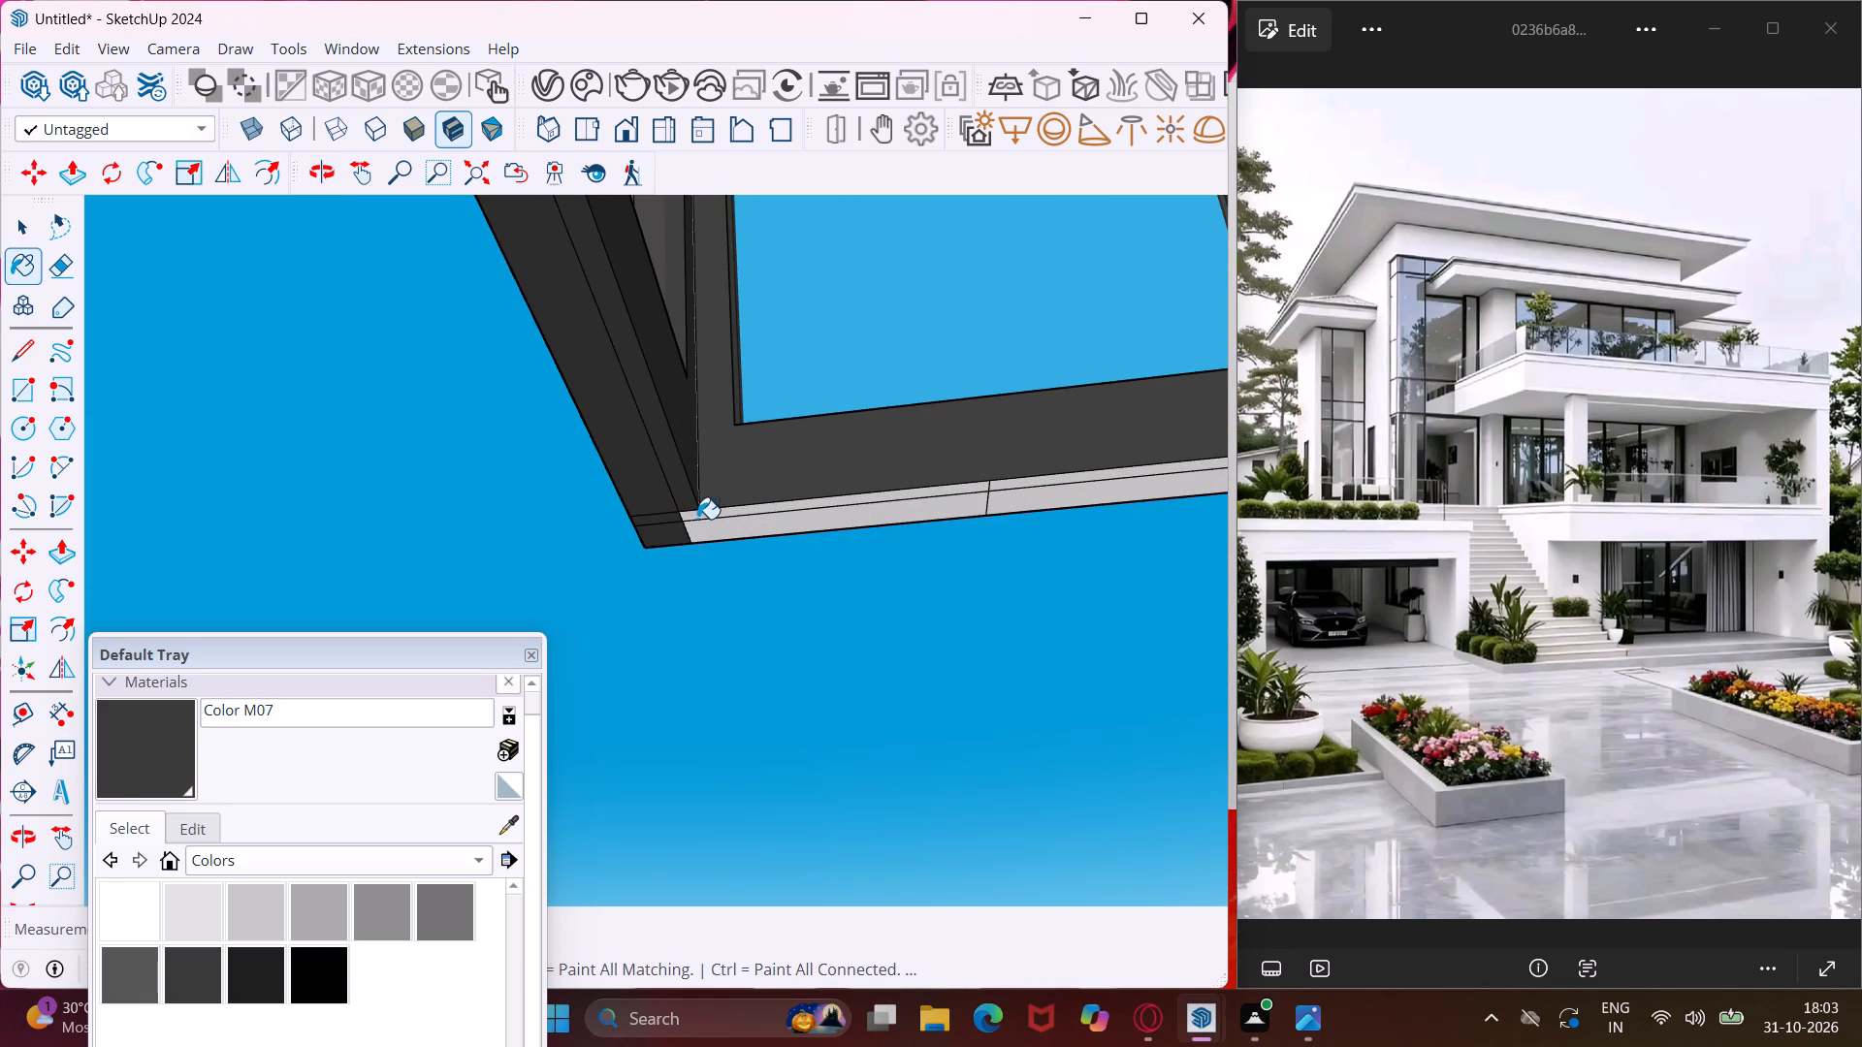
click(707, 534)
click(1050, 498)
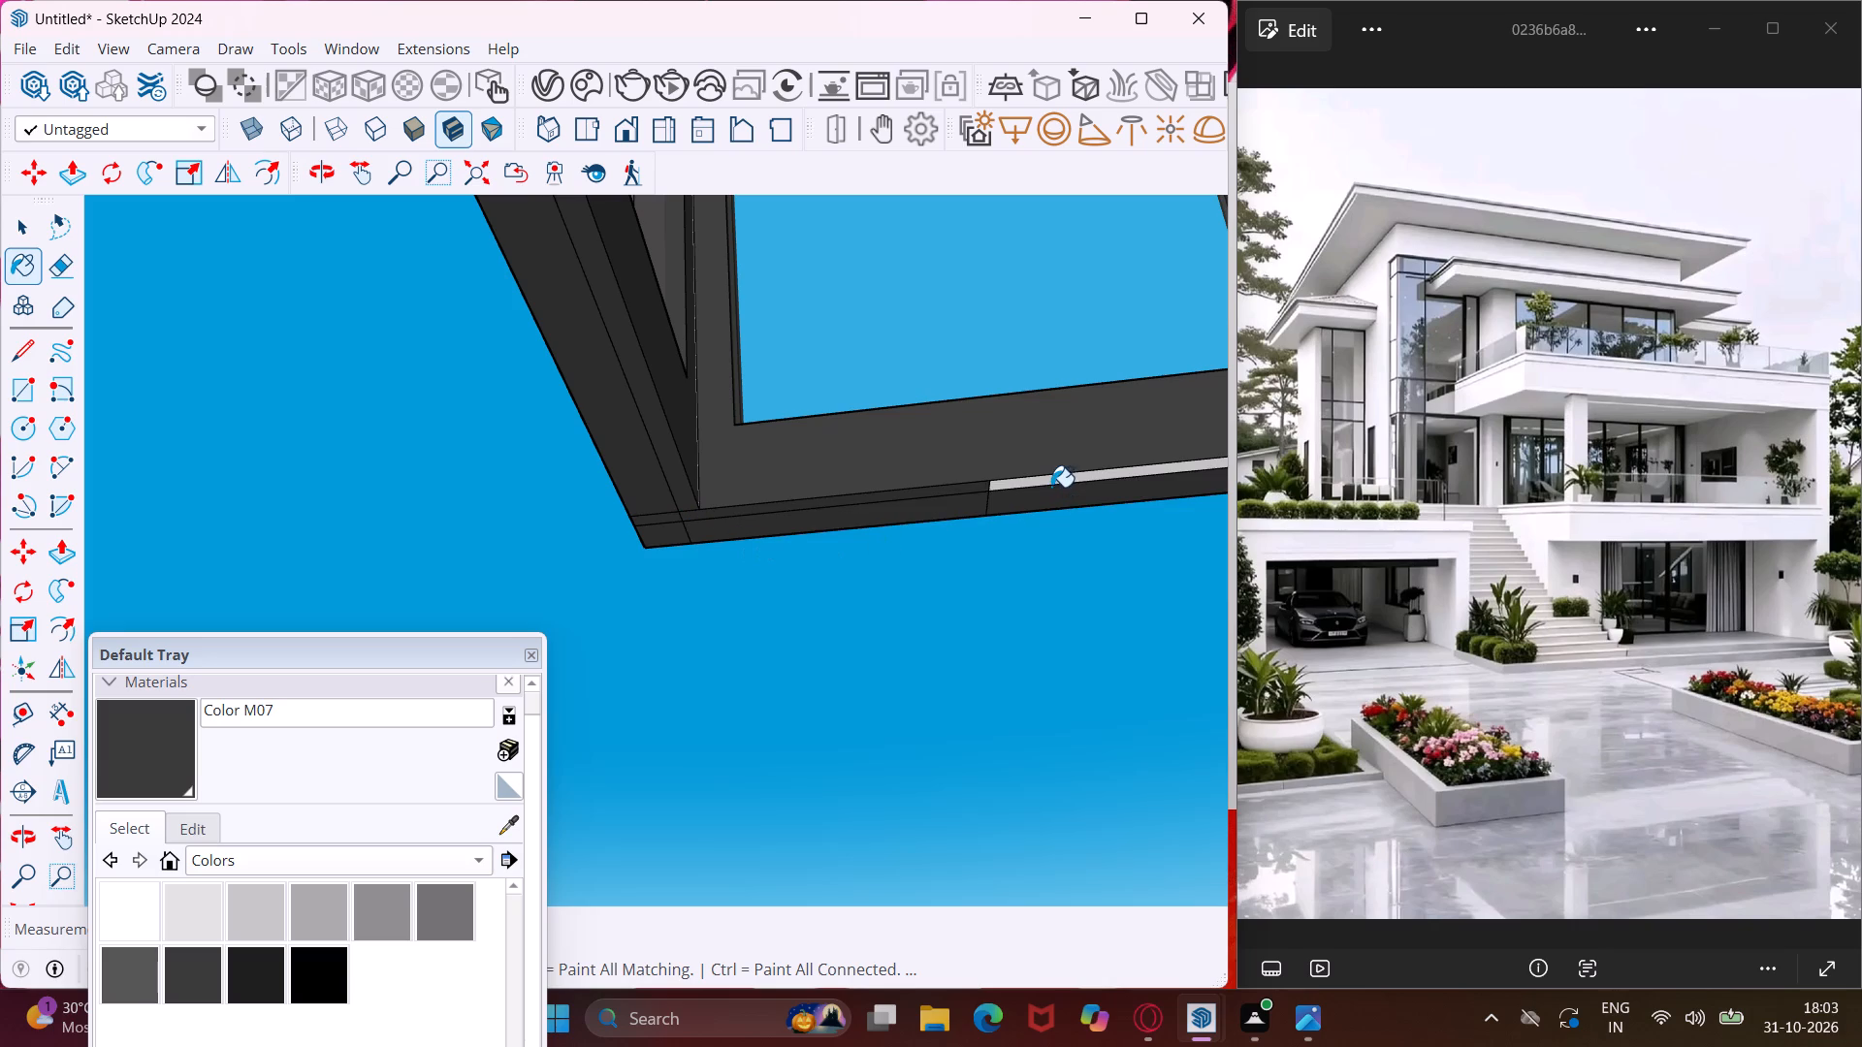
click(1054, 482)
Examine the separate window frames from below, above and the sides for faces still missing the dark colour.
scroll(632, 579, down, 9)
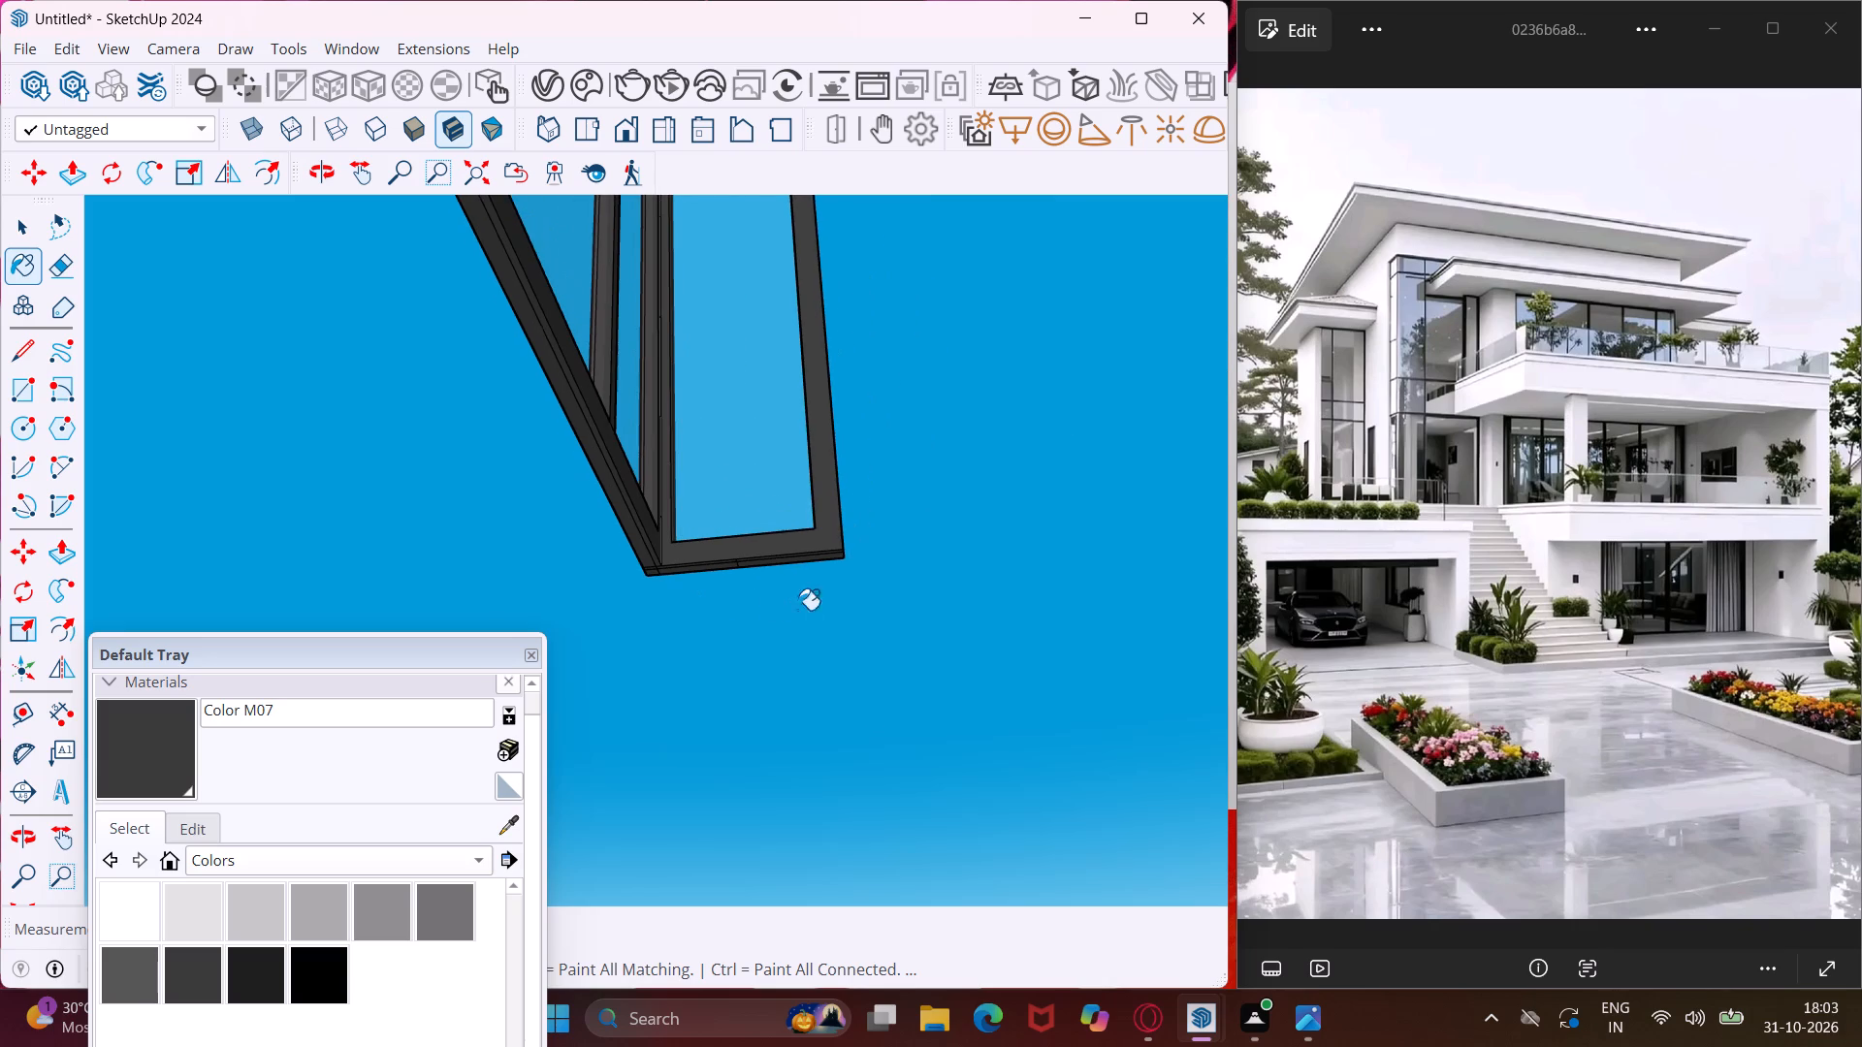
scroll(855, 599, down, 6)
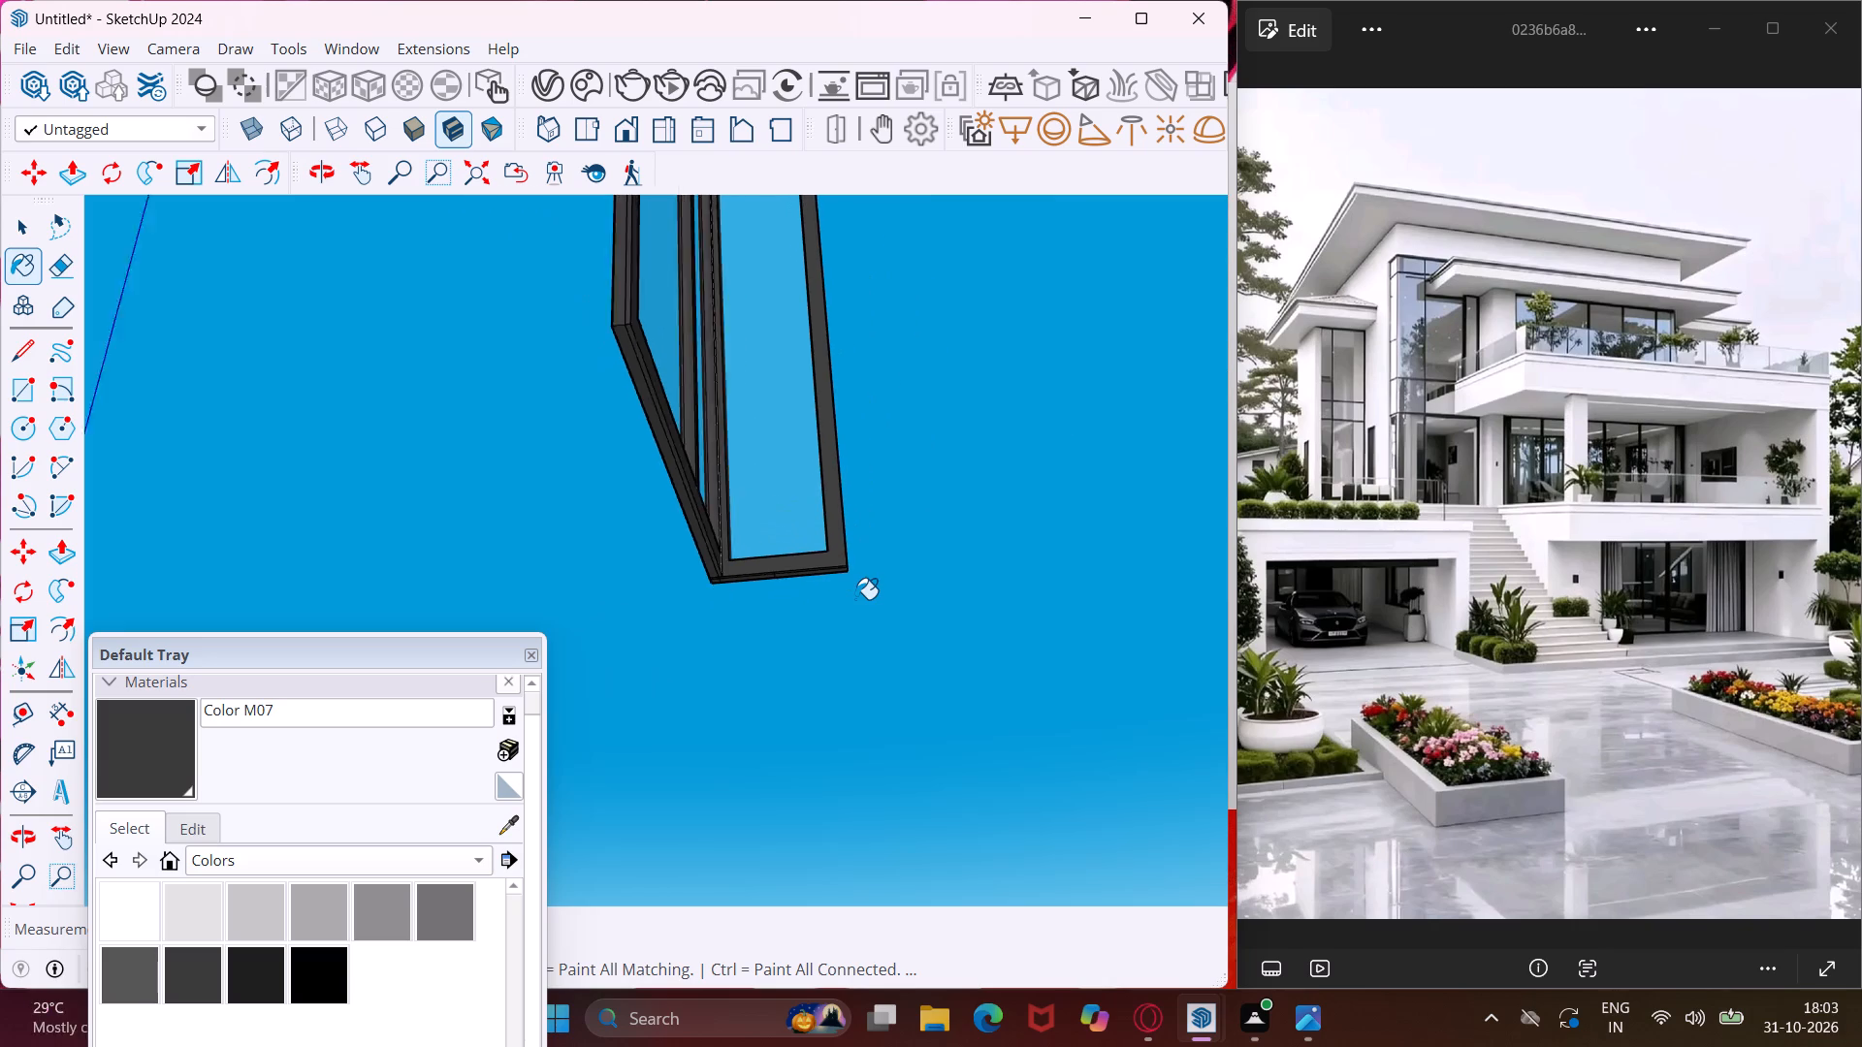
scroll(853, 597, down, 17)
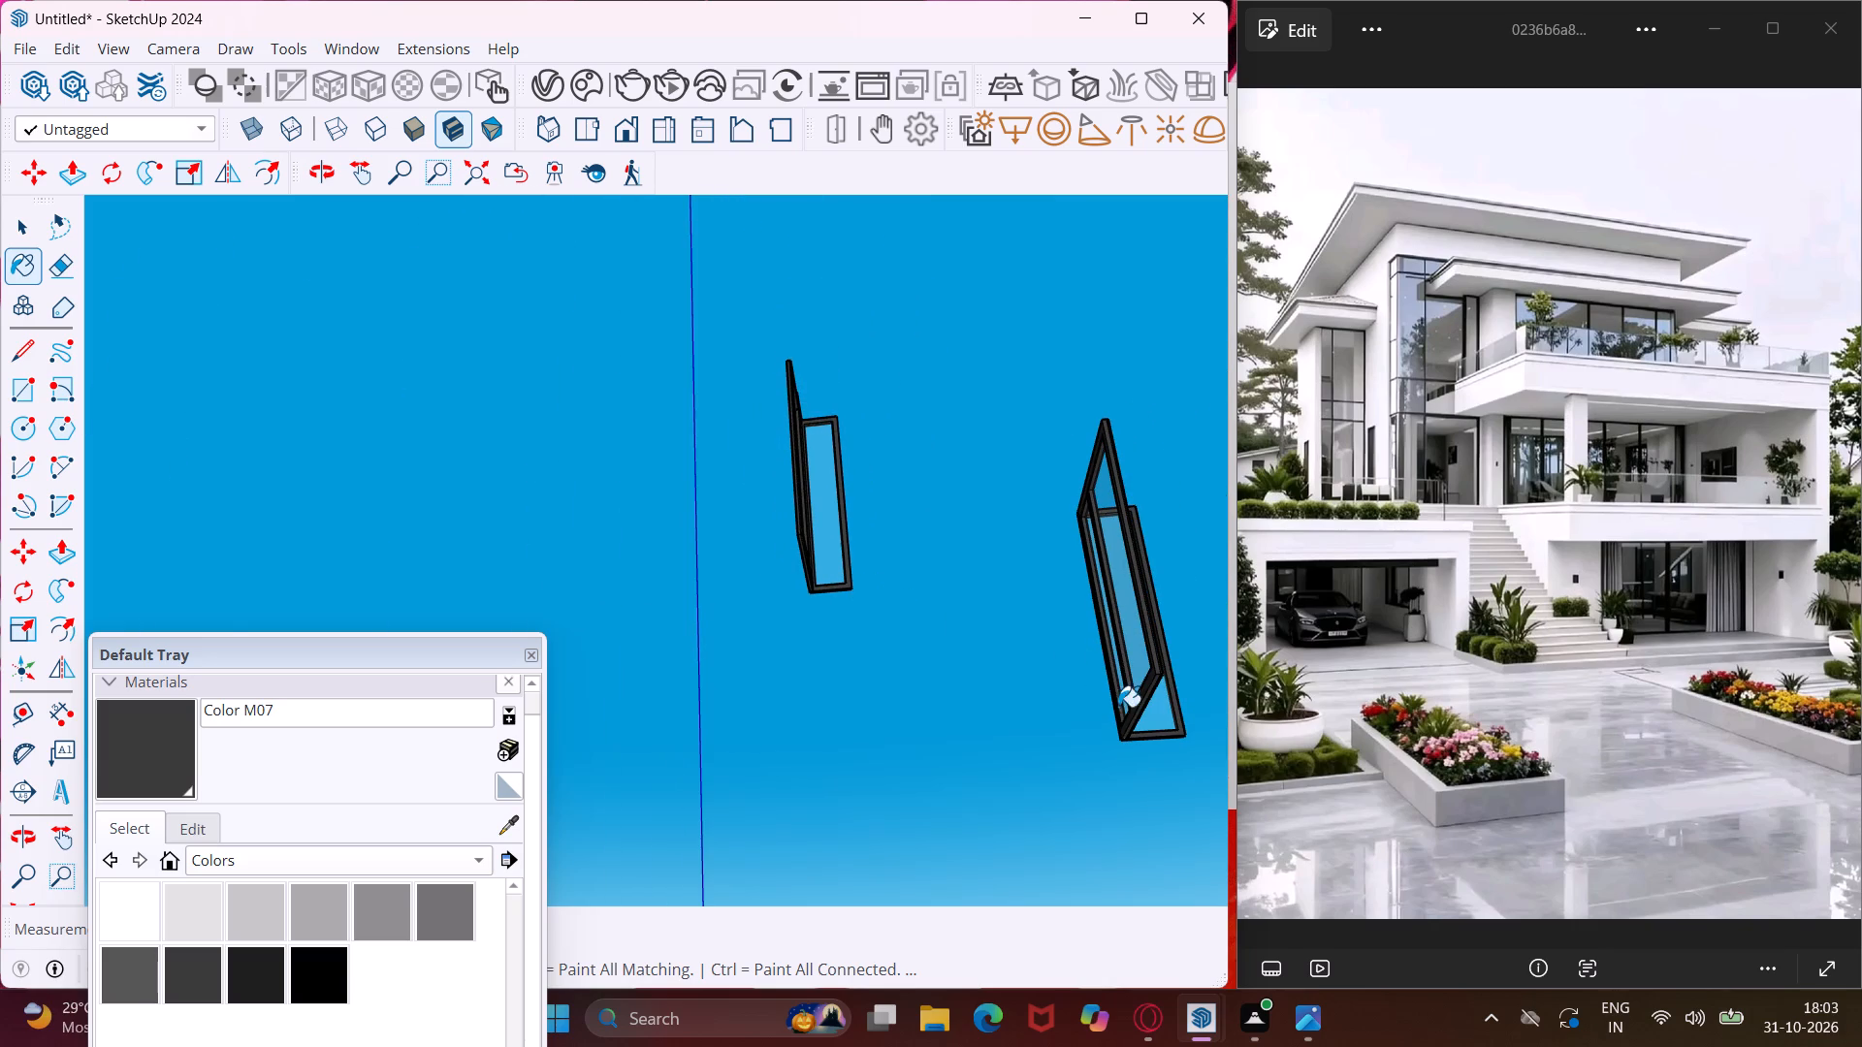
middle_drag(1118, 714, 930, 719)
scroll(930, 719, down, 11)
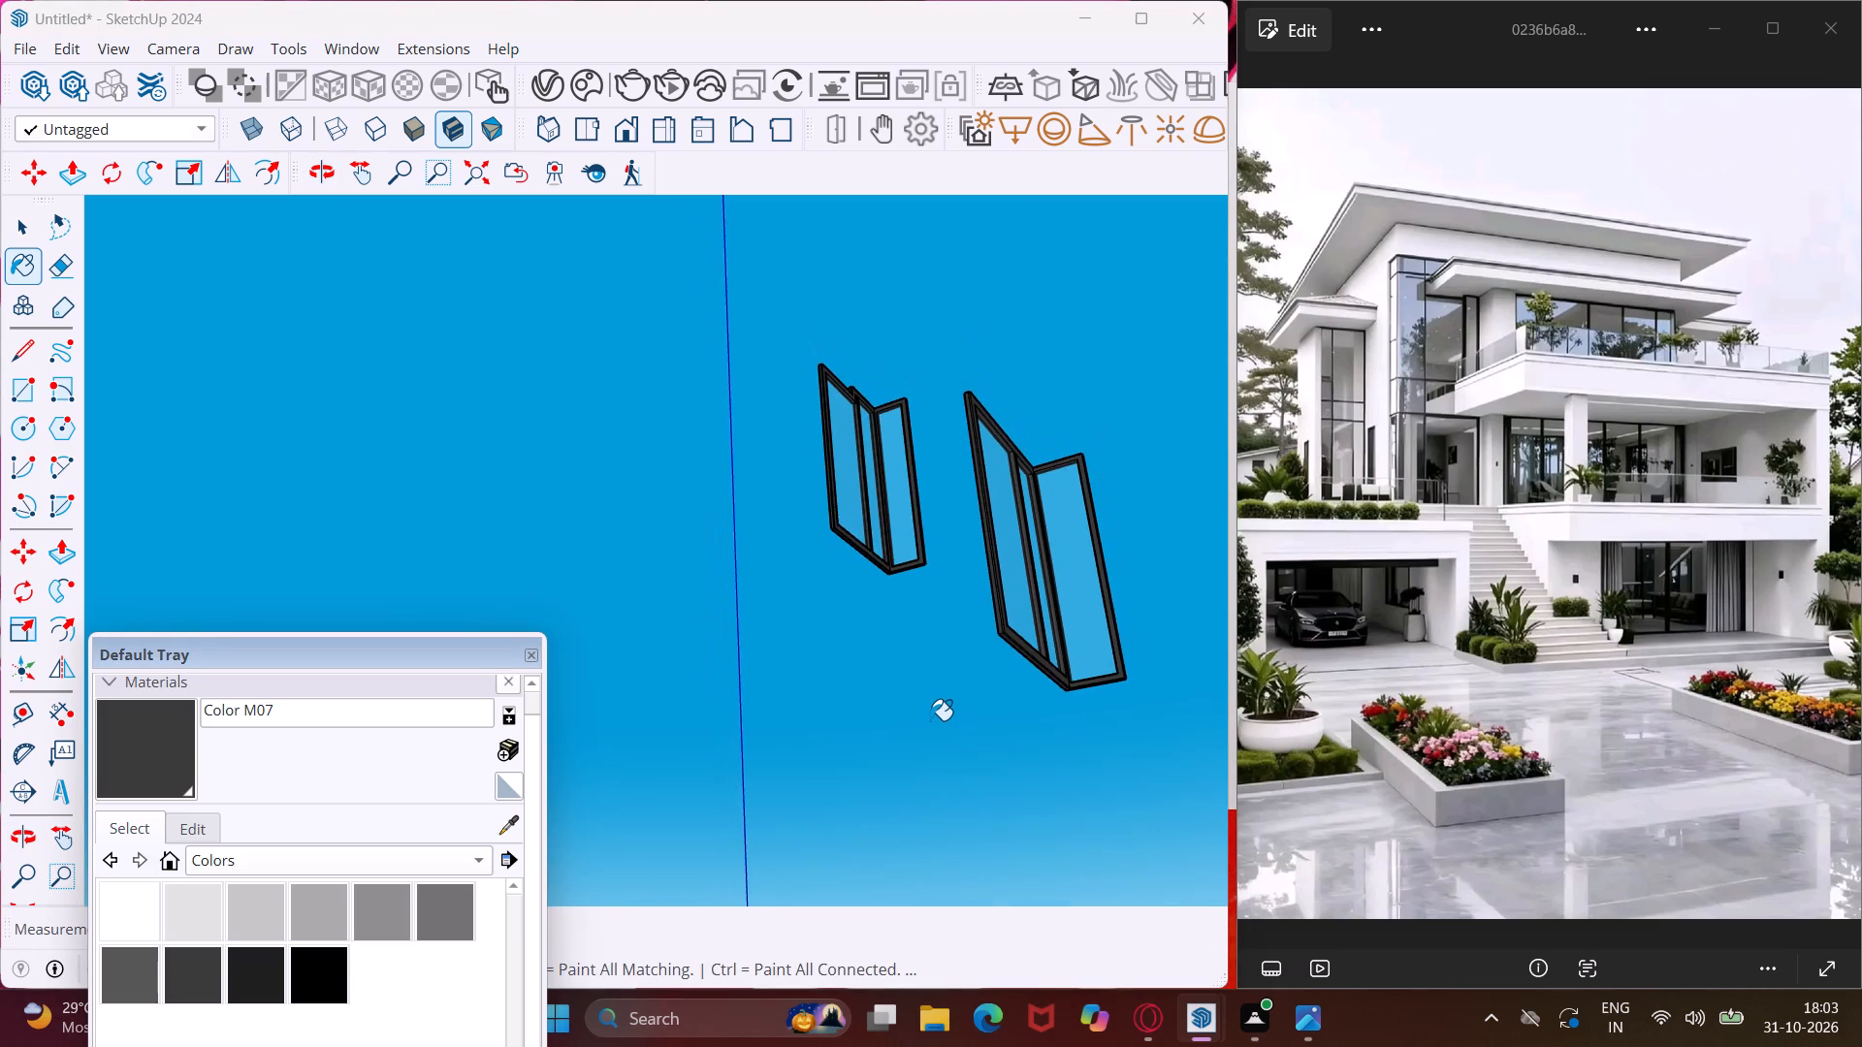
scroll(930, 720, down, 14)
scroll(947, 726, down, 7)
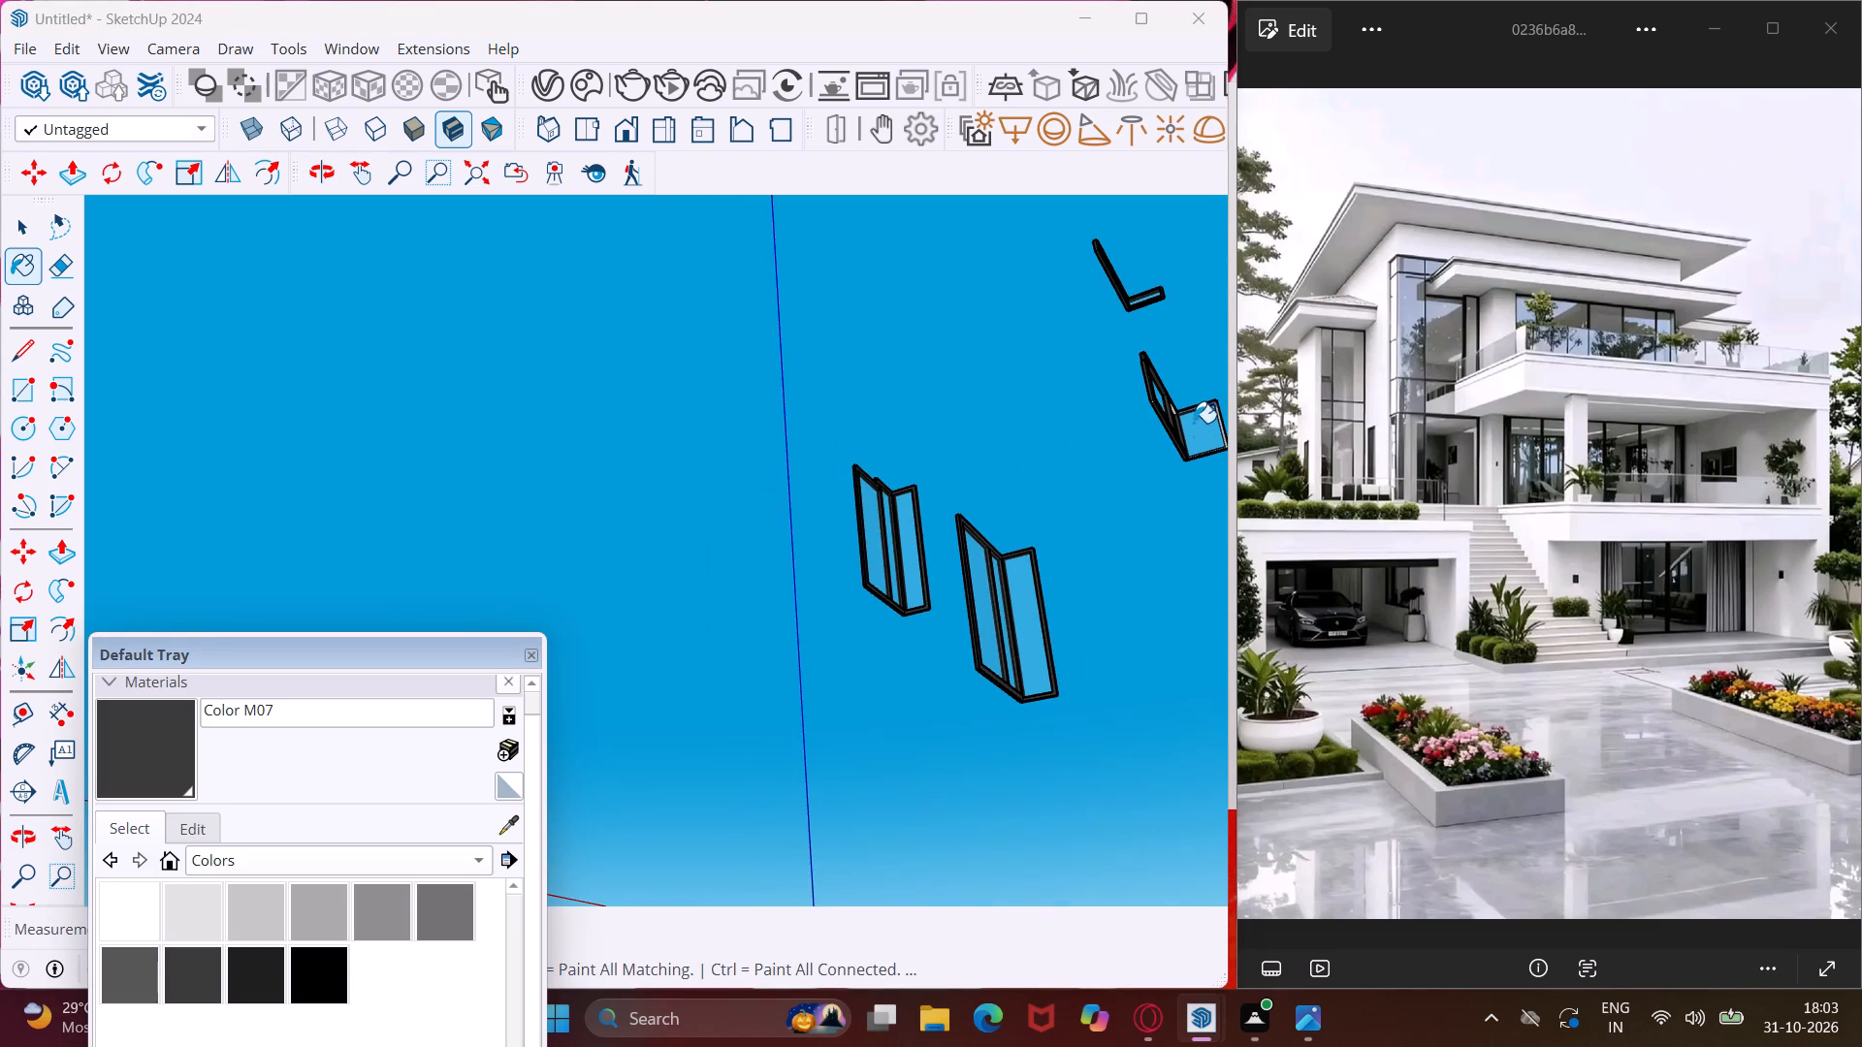
middle_drag(1180, 392, 1099, 736)
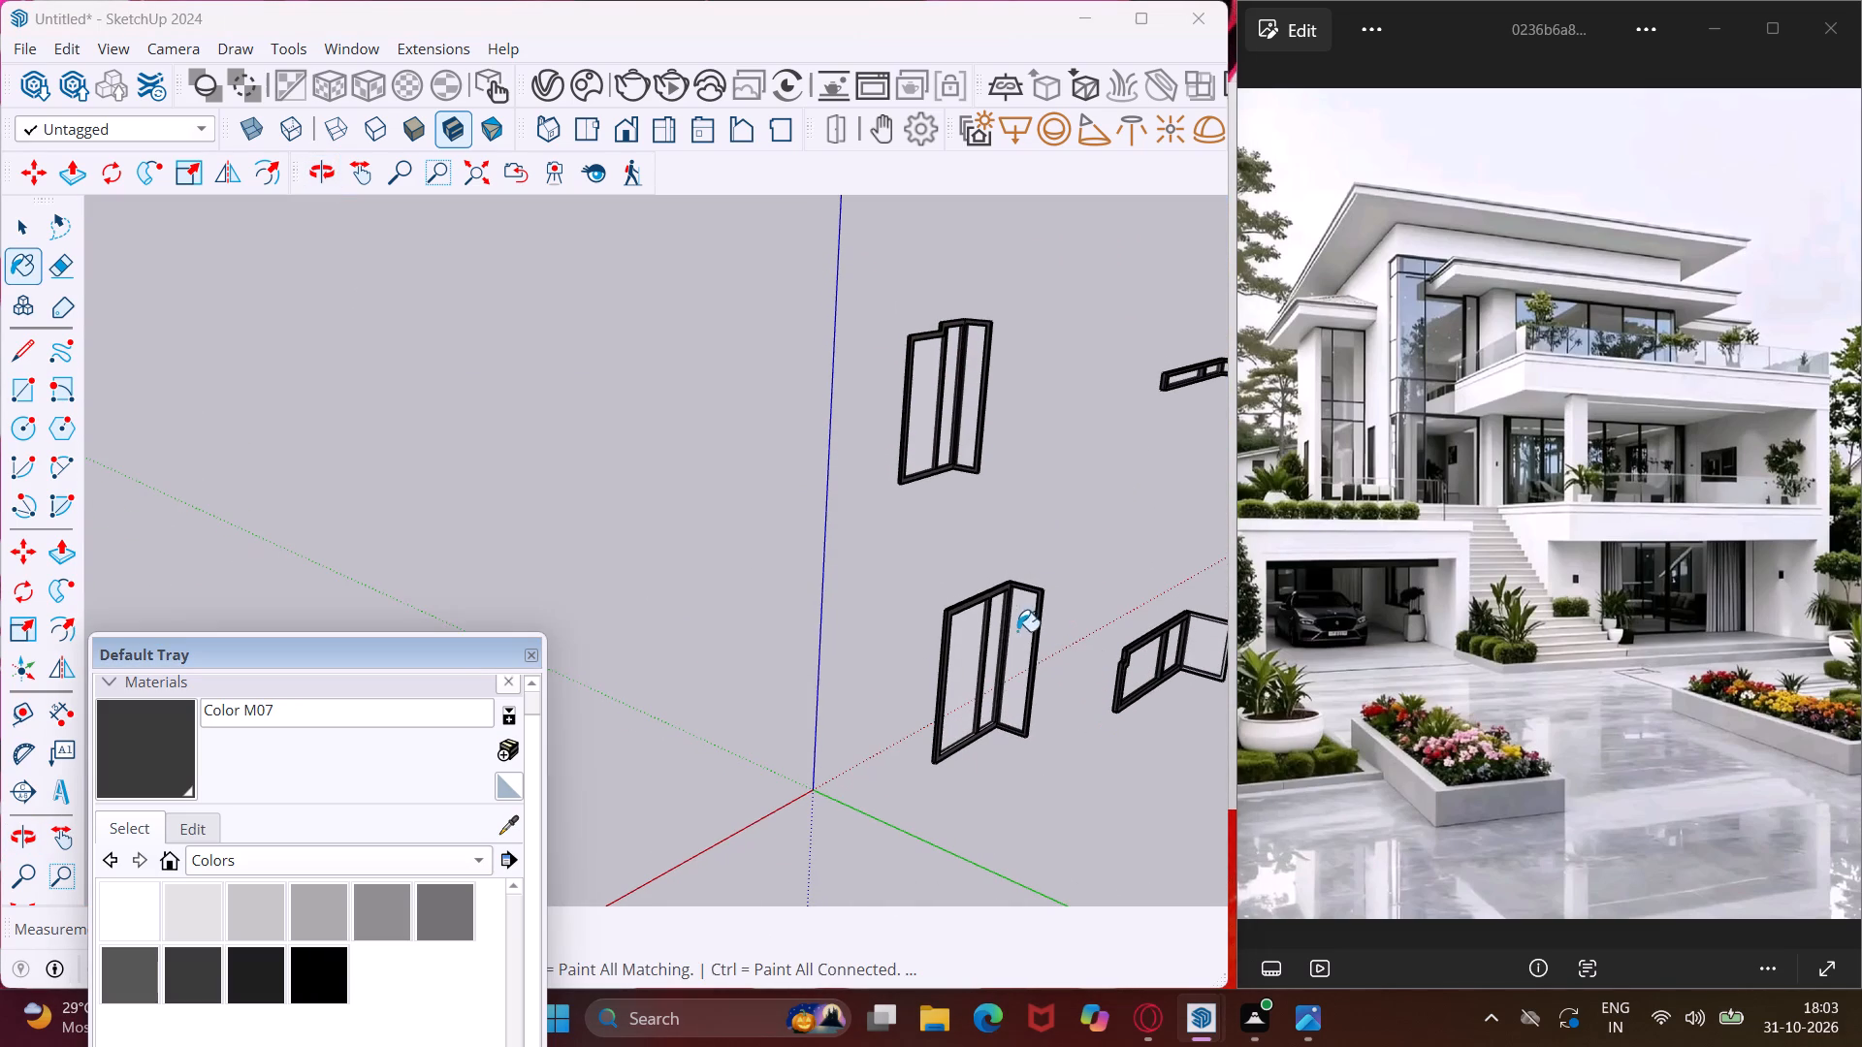
scroll(341, 426, down, 5)
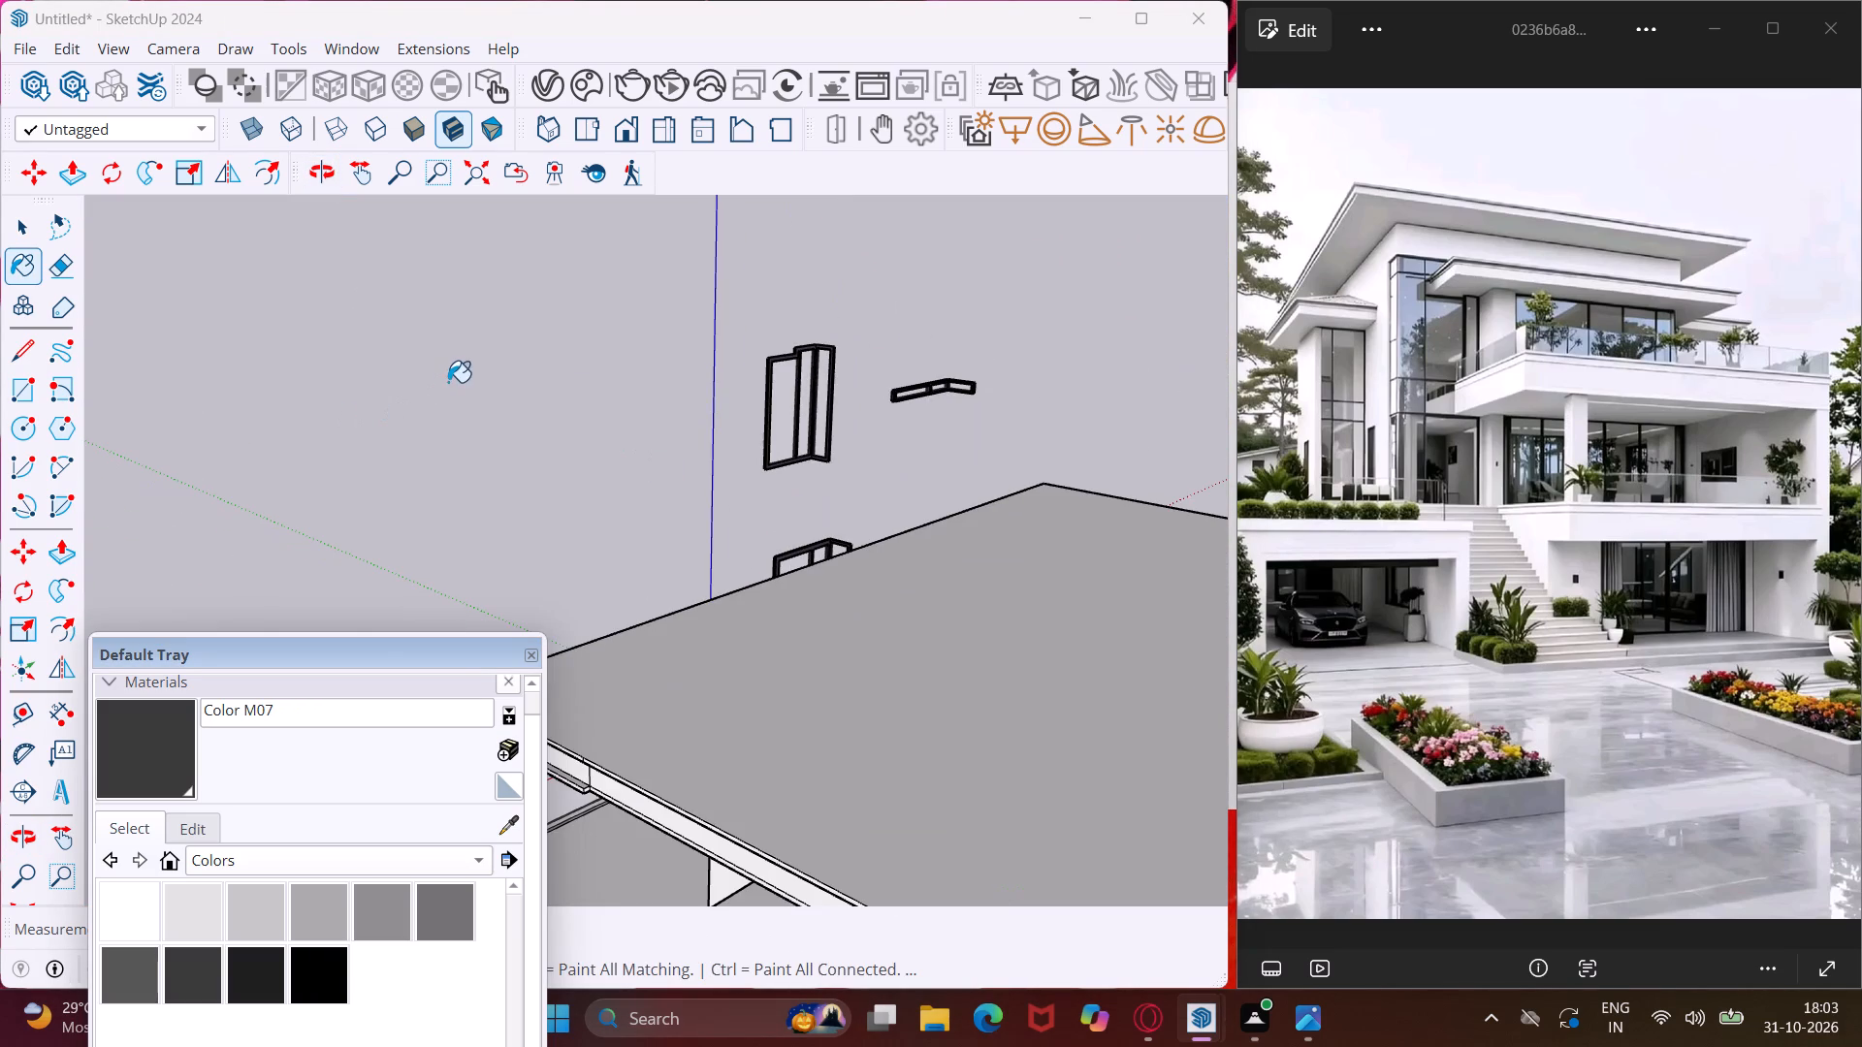
scroll(871, 398, up, 6)
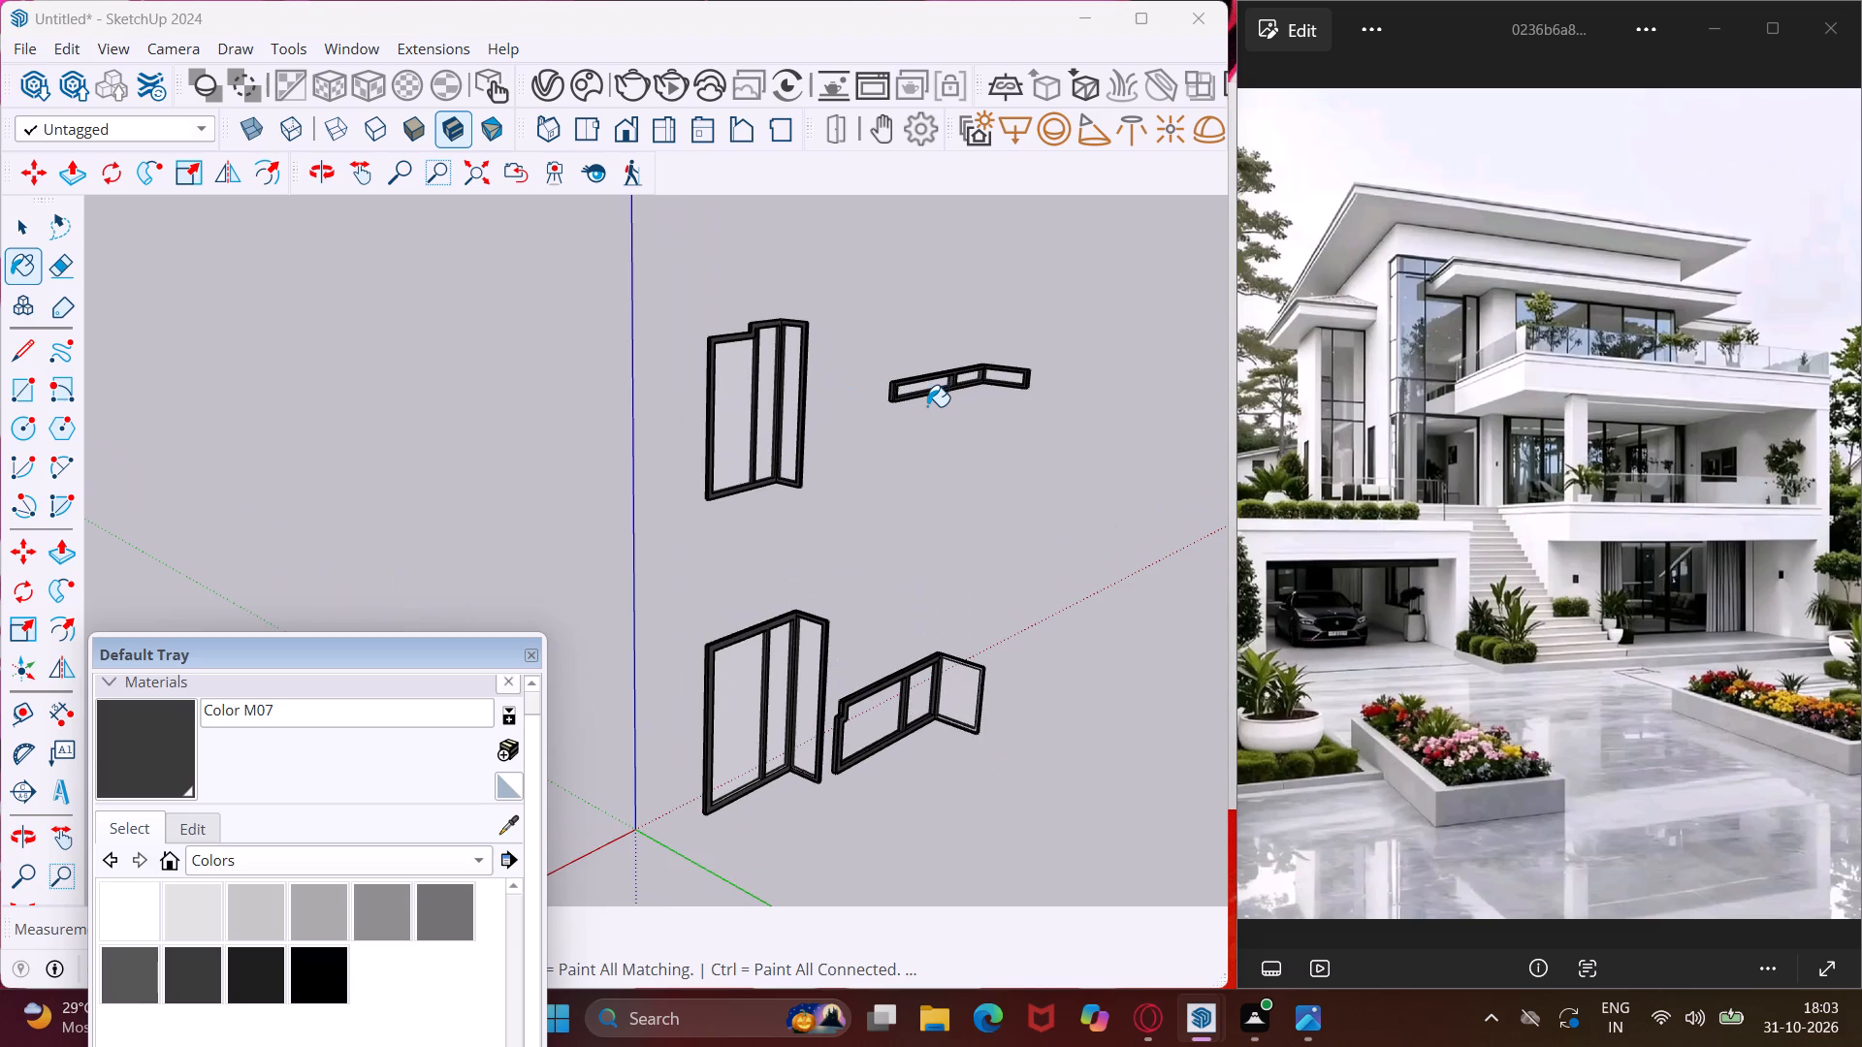
scroll(934, 732, up, 8)
middle_drag(964, 735, 1085, 745)
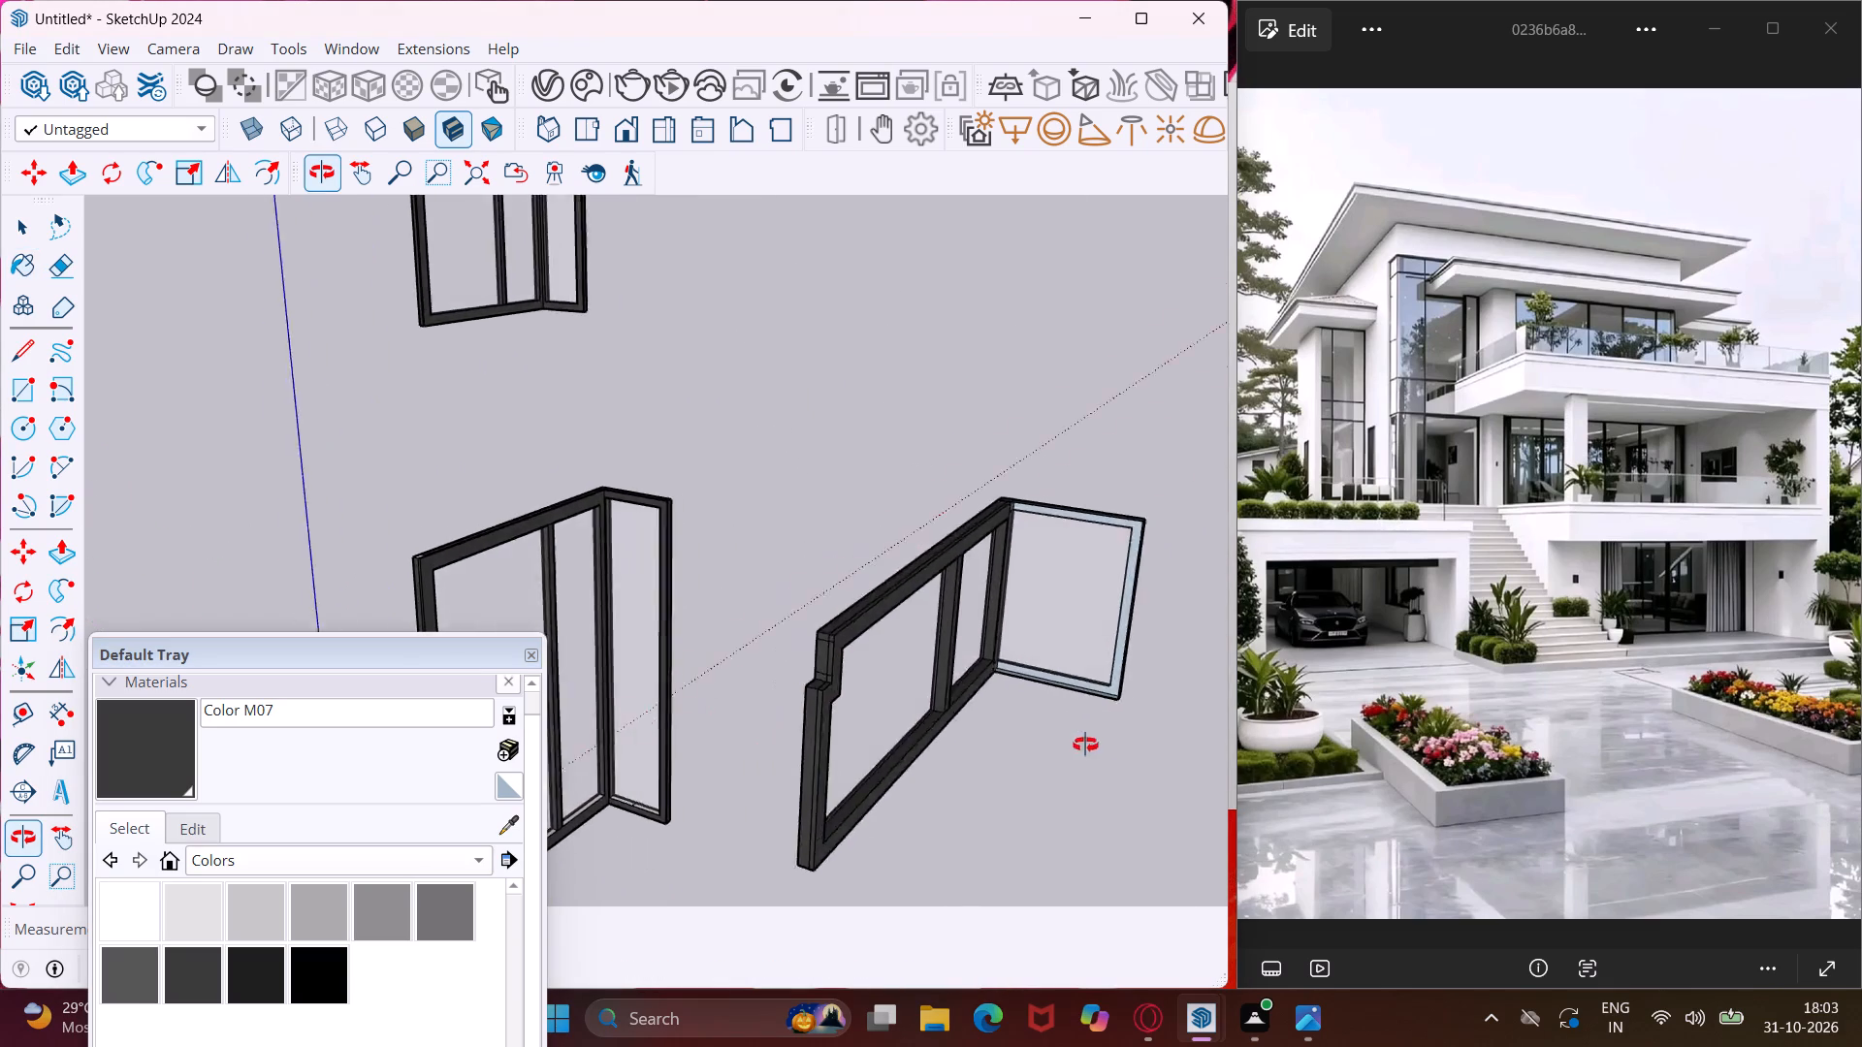
middle_drag(1085, 745, 1272, 715)
scroll(1022, 606, down, 5)
scroll(726, 813, up, 2)
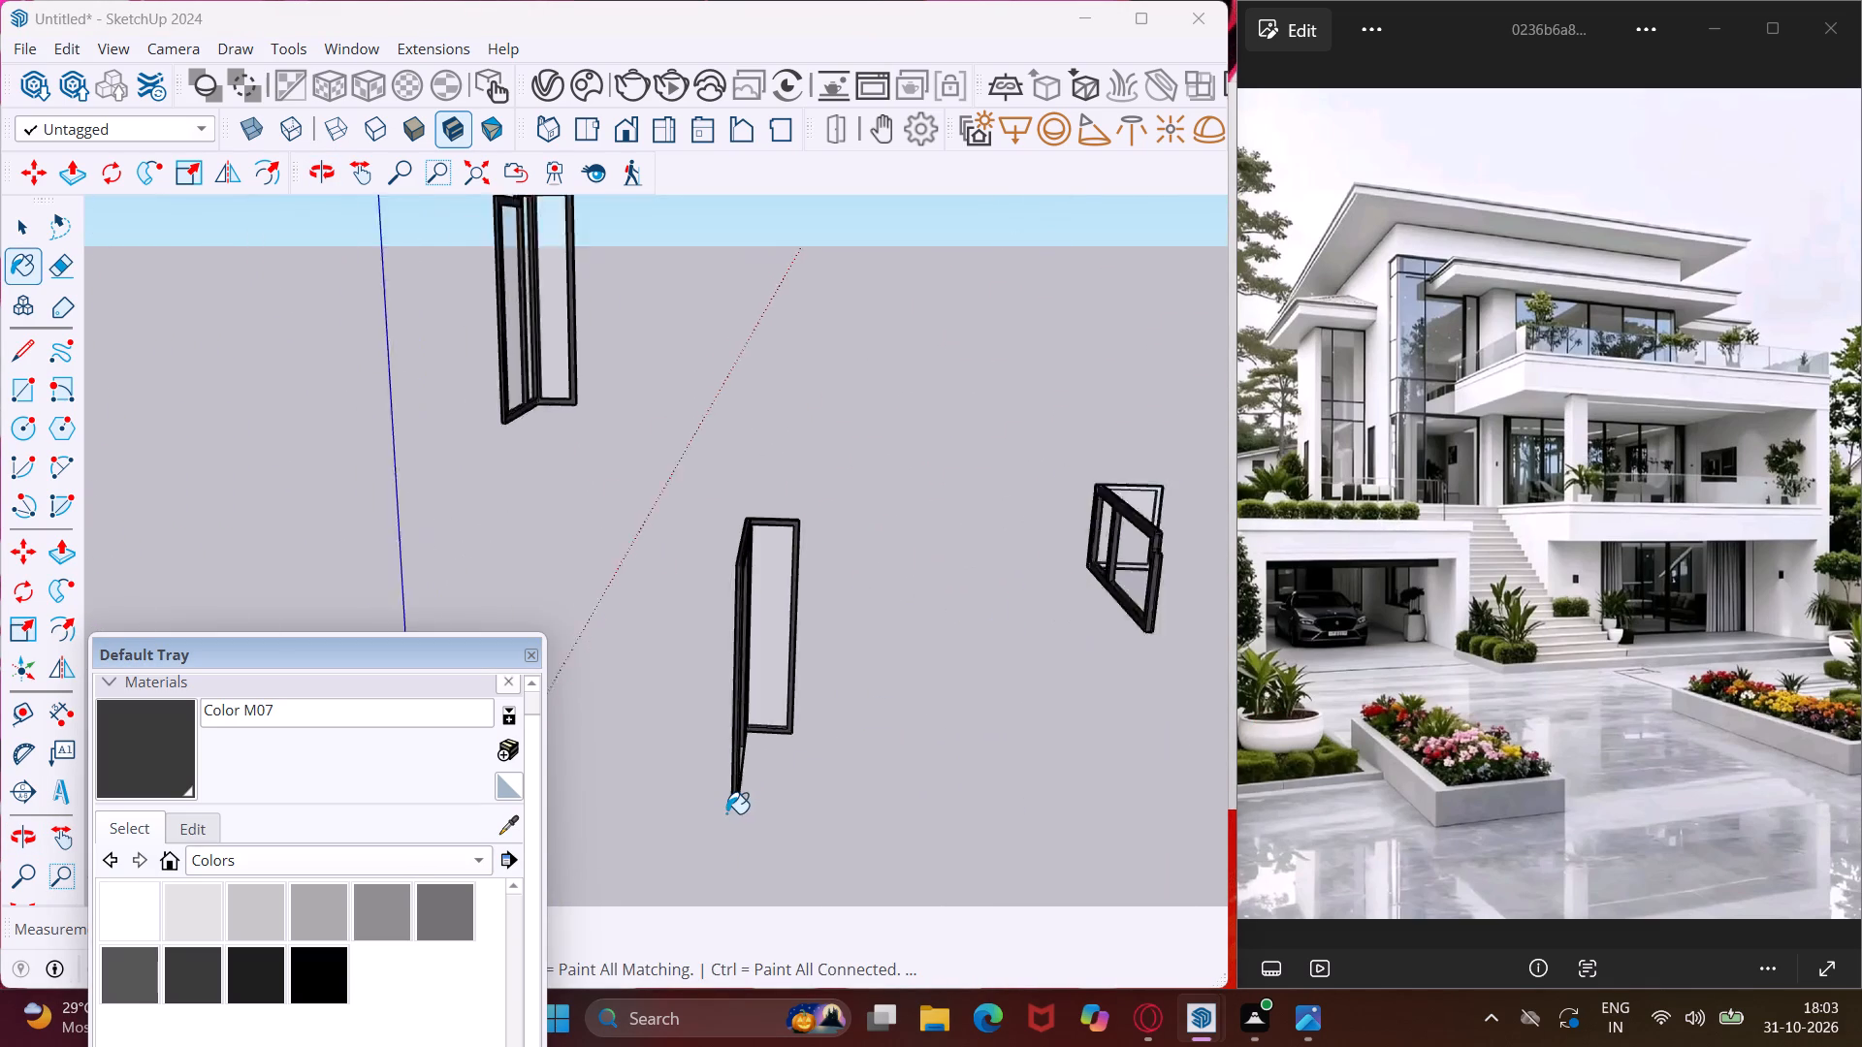
Paint the narrow outer ledge strips on the tall corner frame's long bottom rail, on both sides of the mullion, with Color M07.
scroll(726, 813, up, 12)
middle_drag(768, 762, 832, 779)
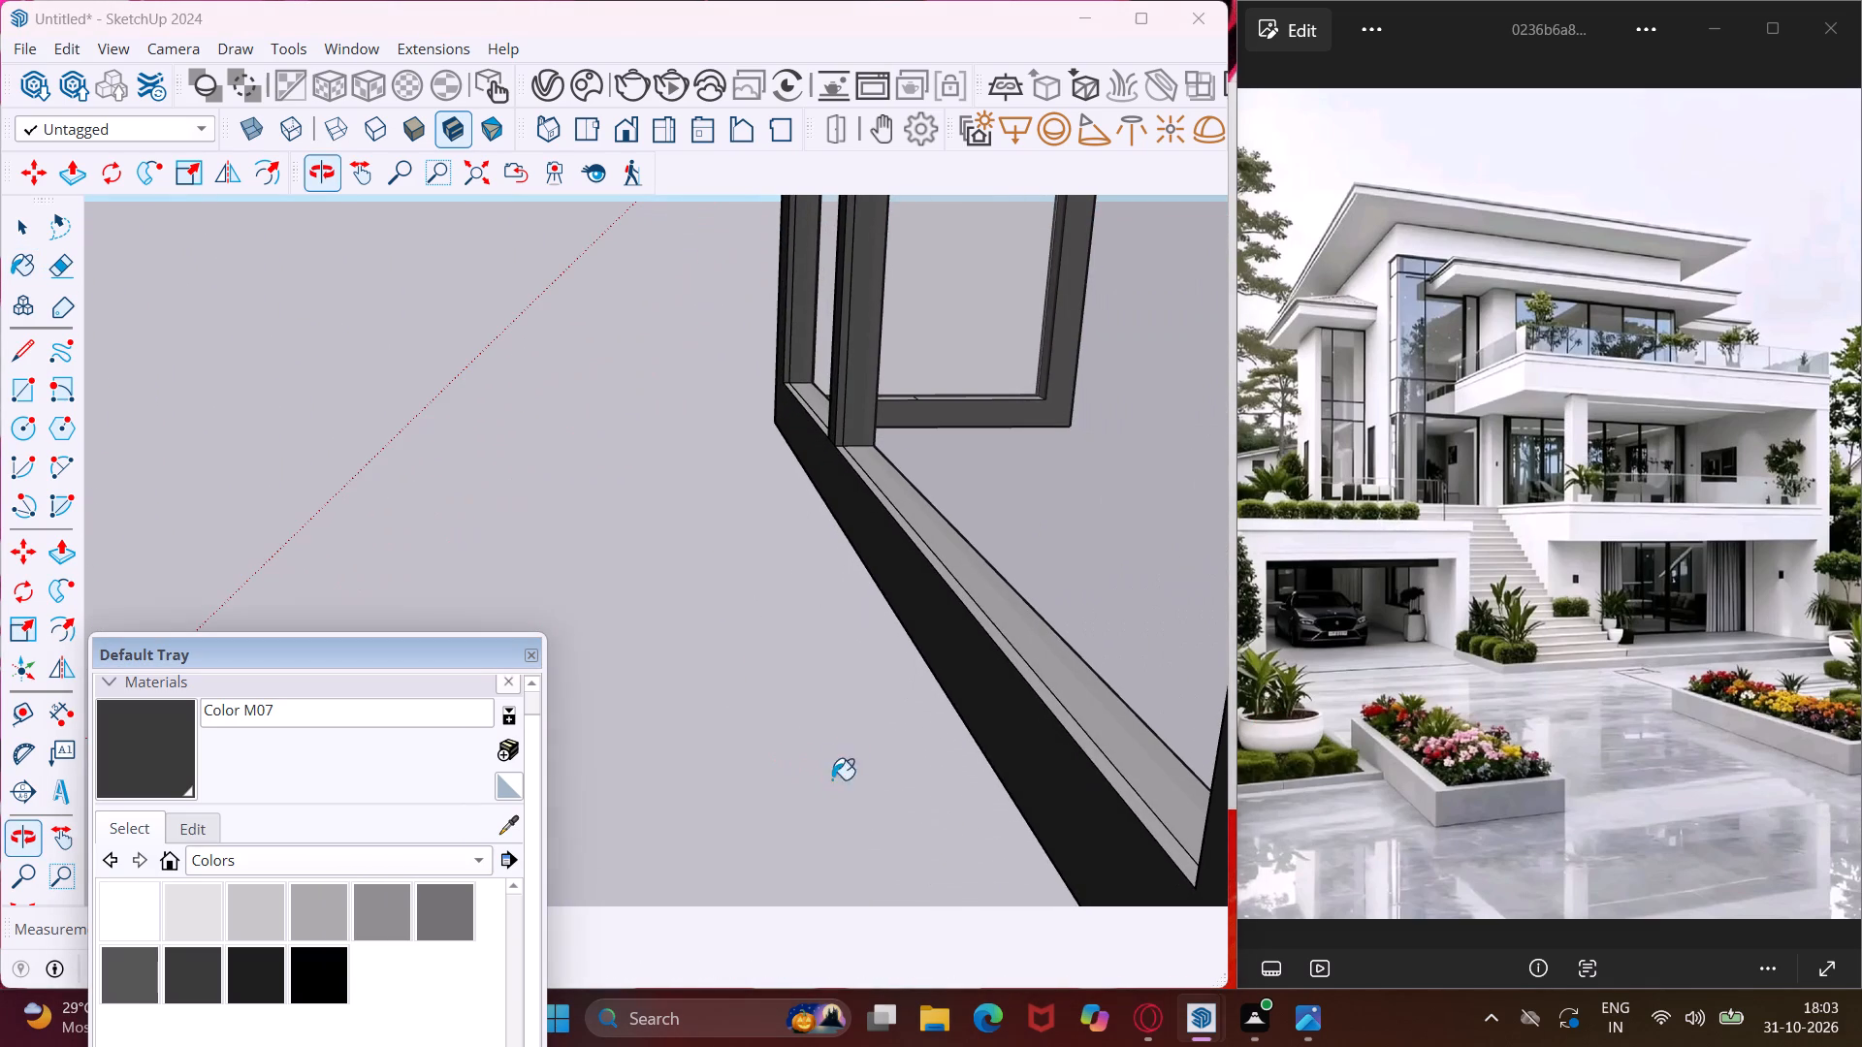
scroll(820, 411, up, 11)
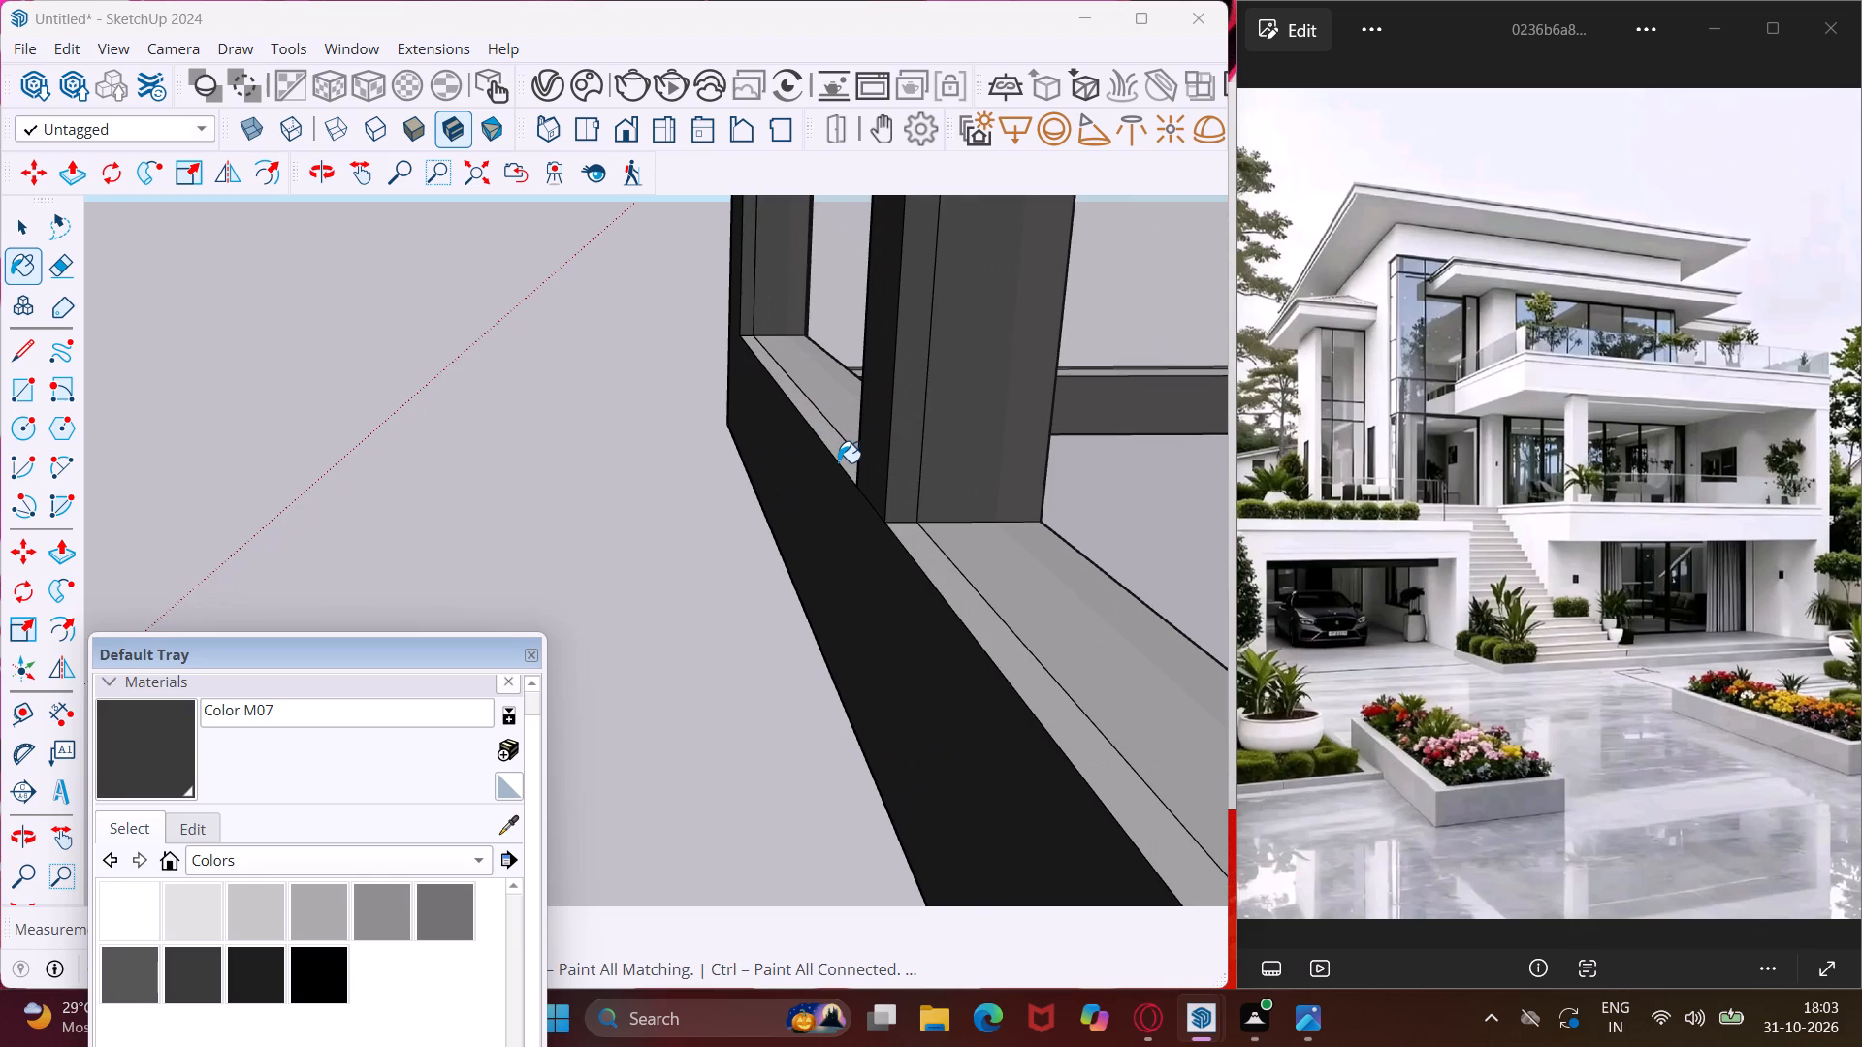
click(838, 462)
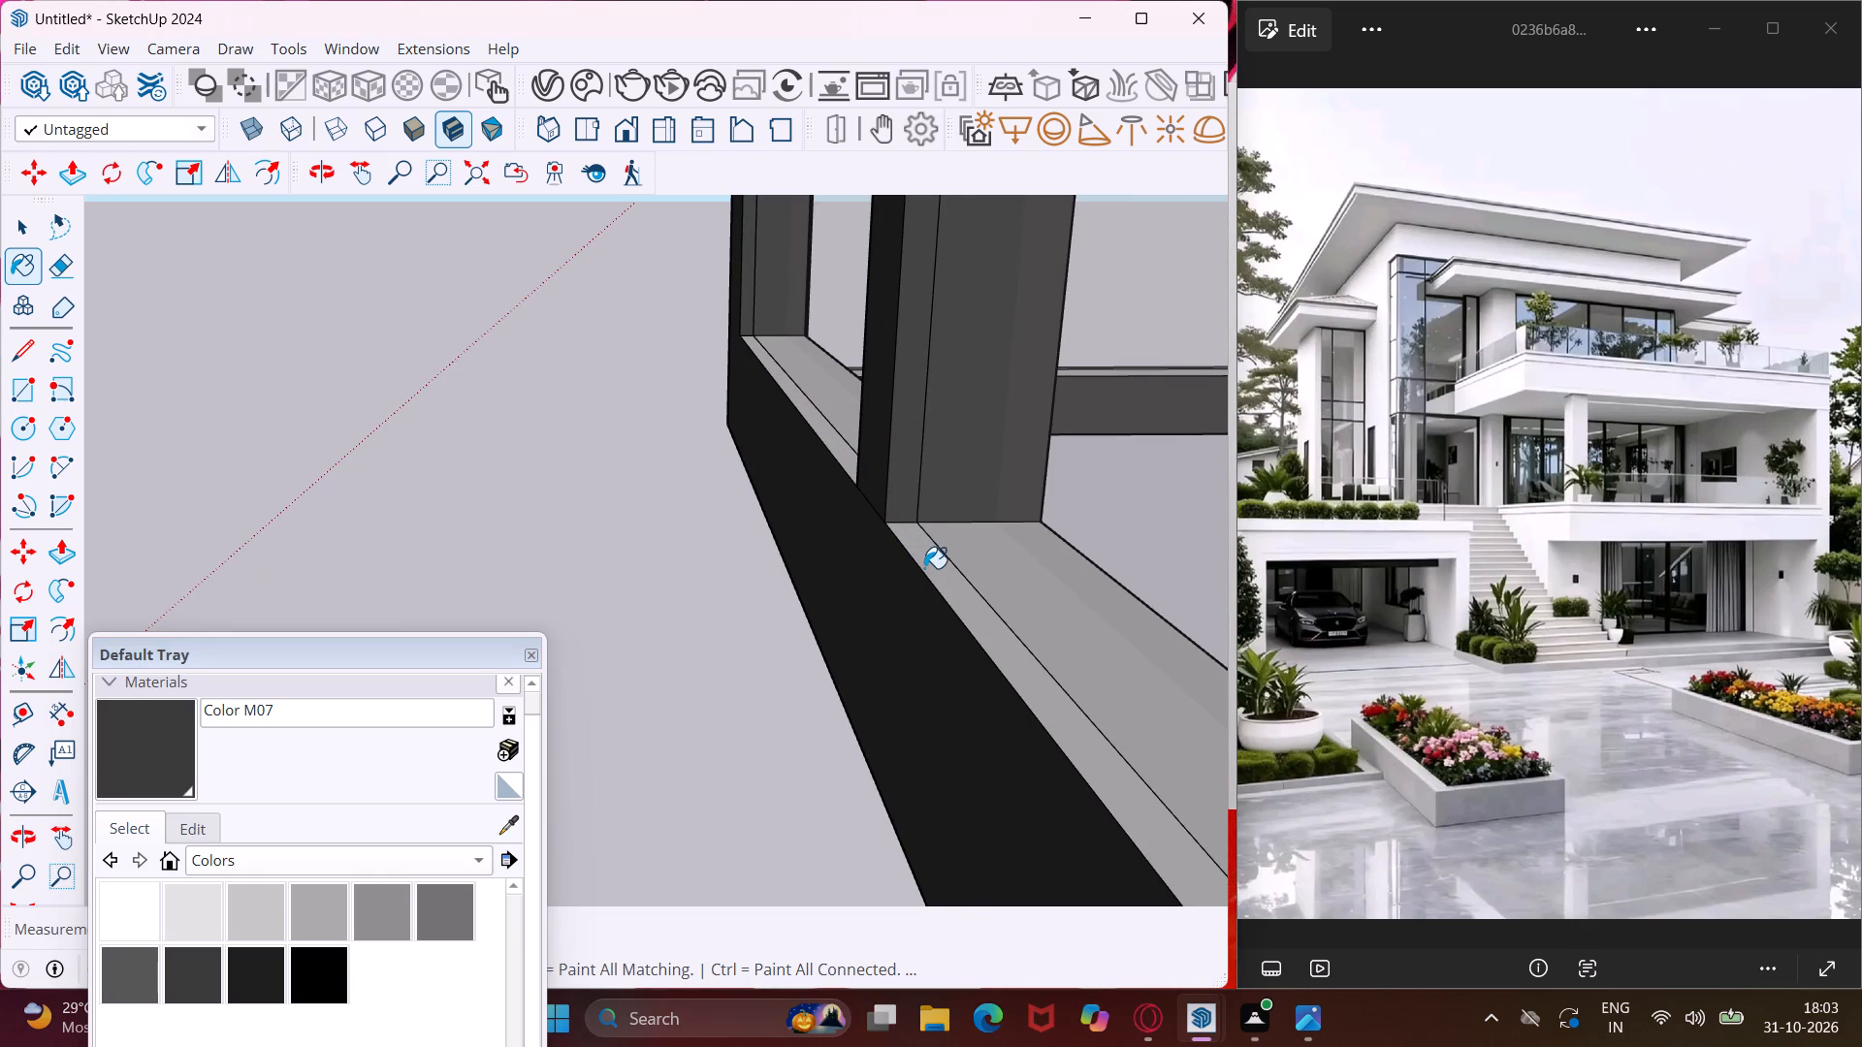
click(924, 568)
click(847, 471)
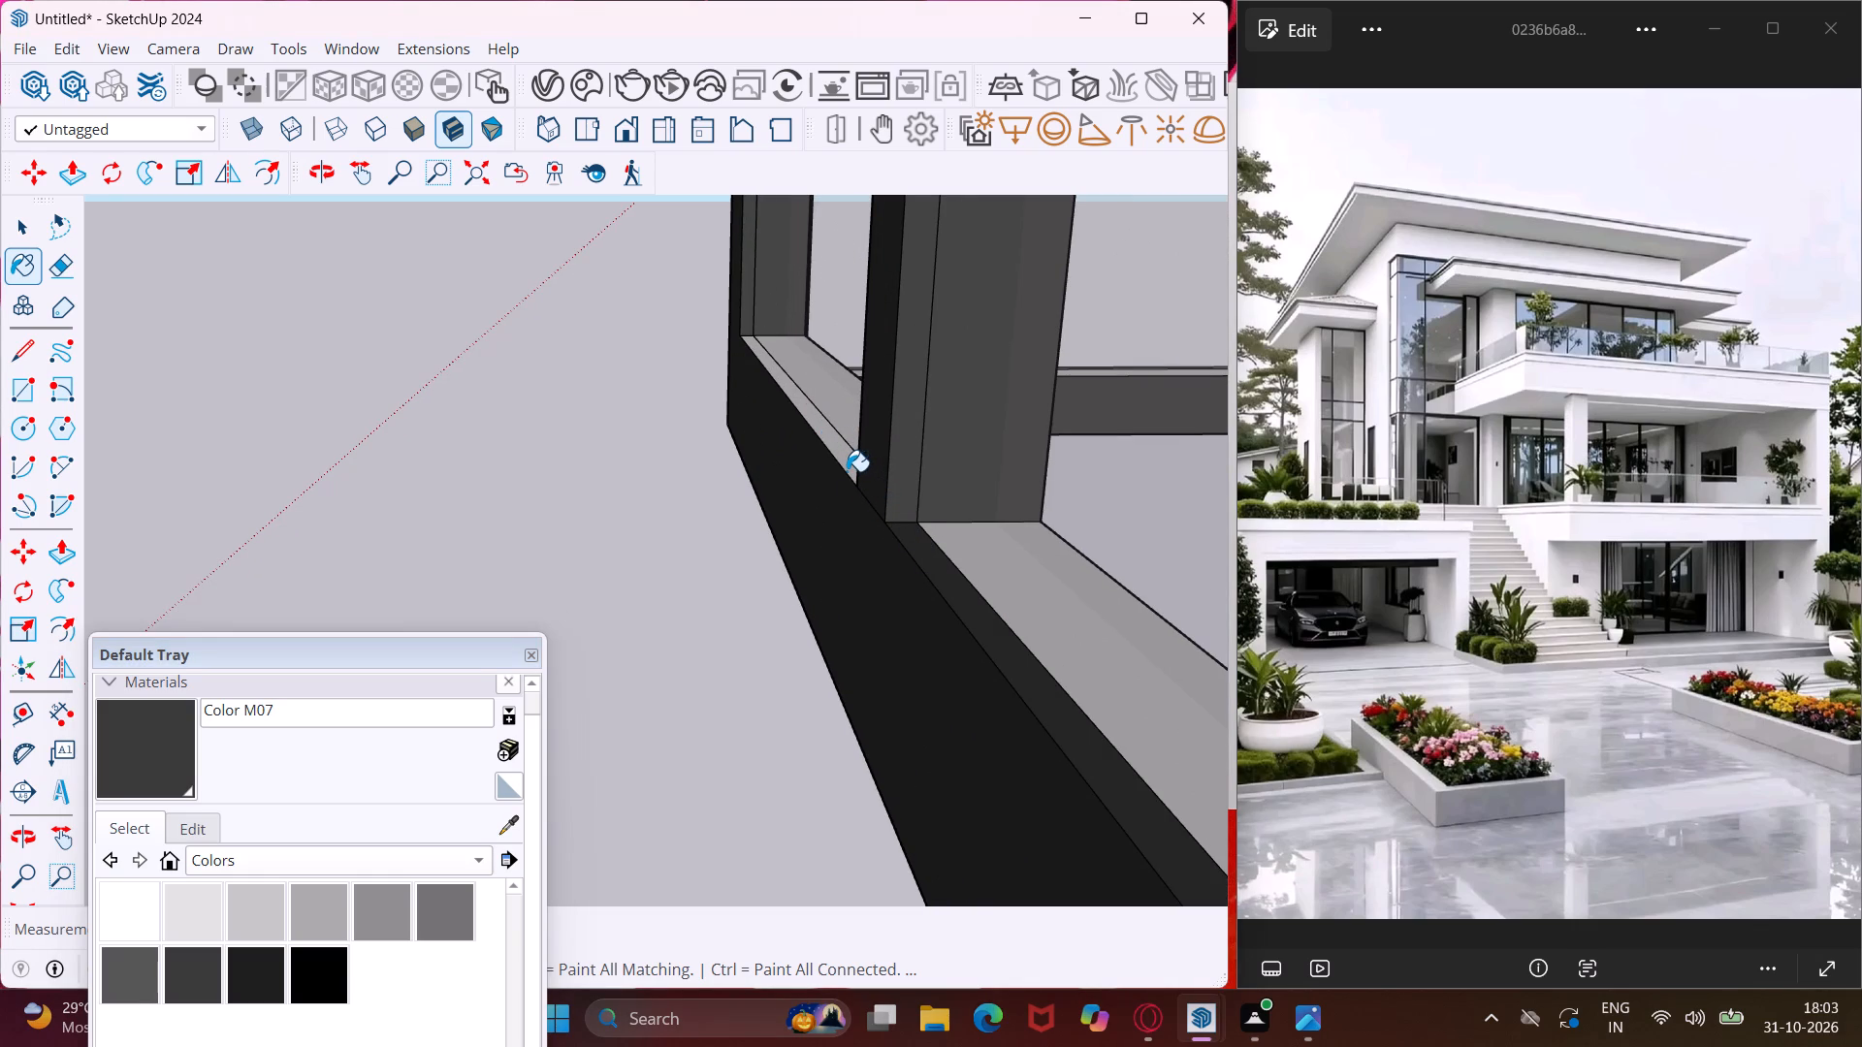
scroll(847, 471, up, 8)
click(846, 460)
scroll(754, 443, down, 6)
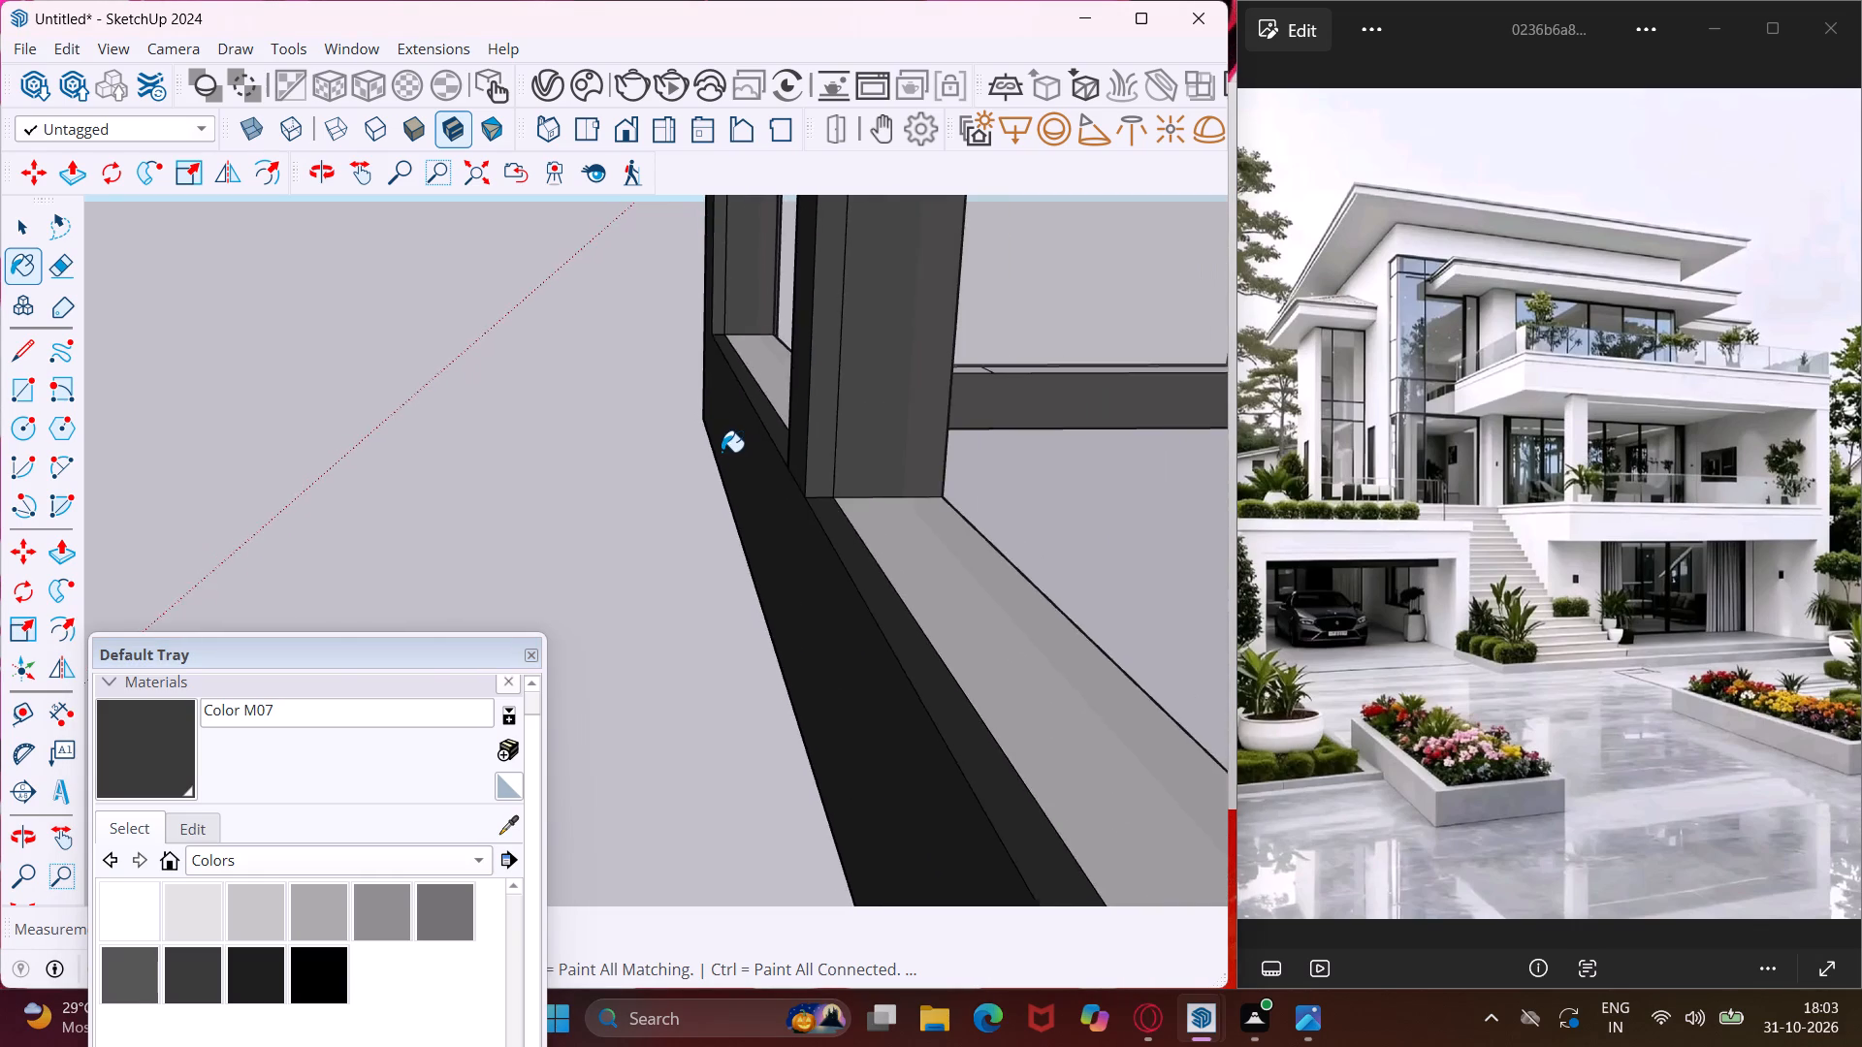
Paint the remaining light top faces of the same long bottom rail, on both sides of the mullion, with Color M07.
scroll(722, 451, down, 18)
middle_drag(776, 504, 594, 508)
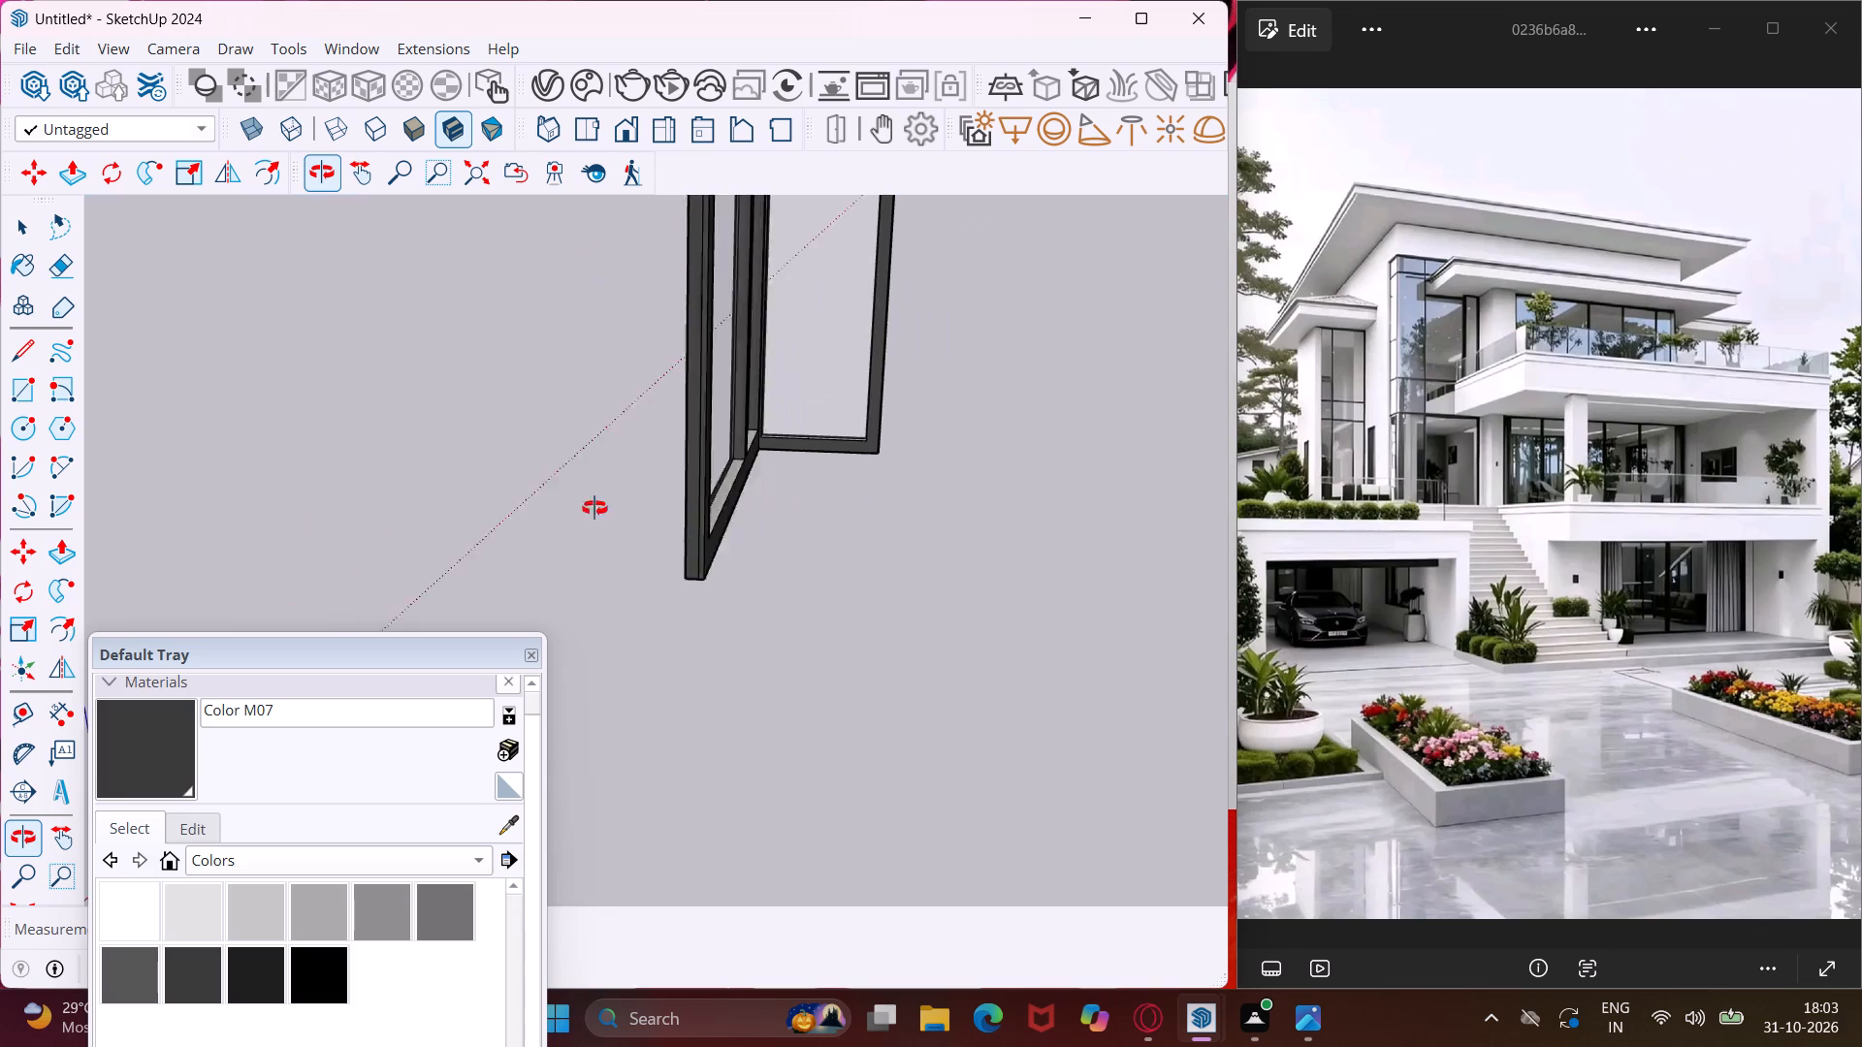
middle_drag(594, 508, 547, 509)
scroll(626, 527, up, 11)
scroll(775, 446, up, 4)
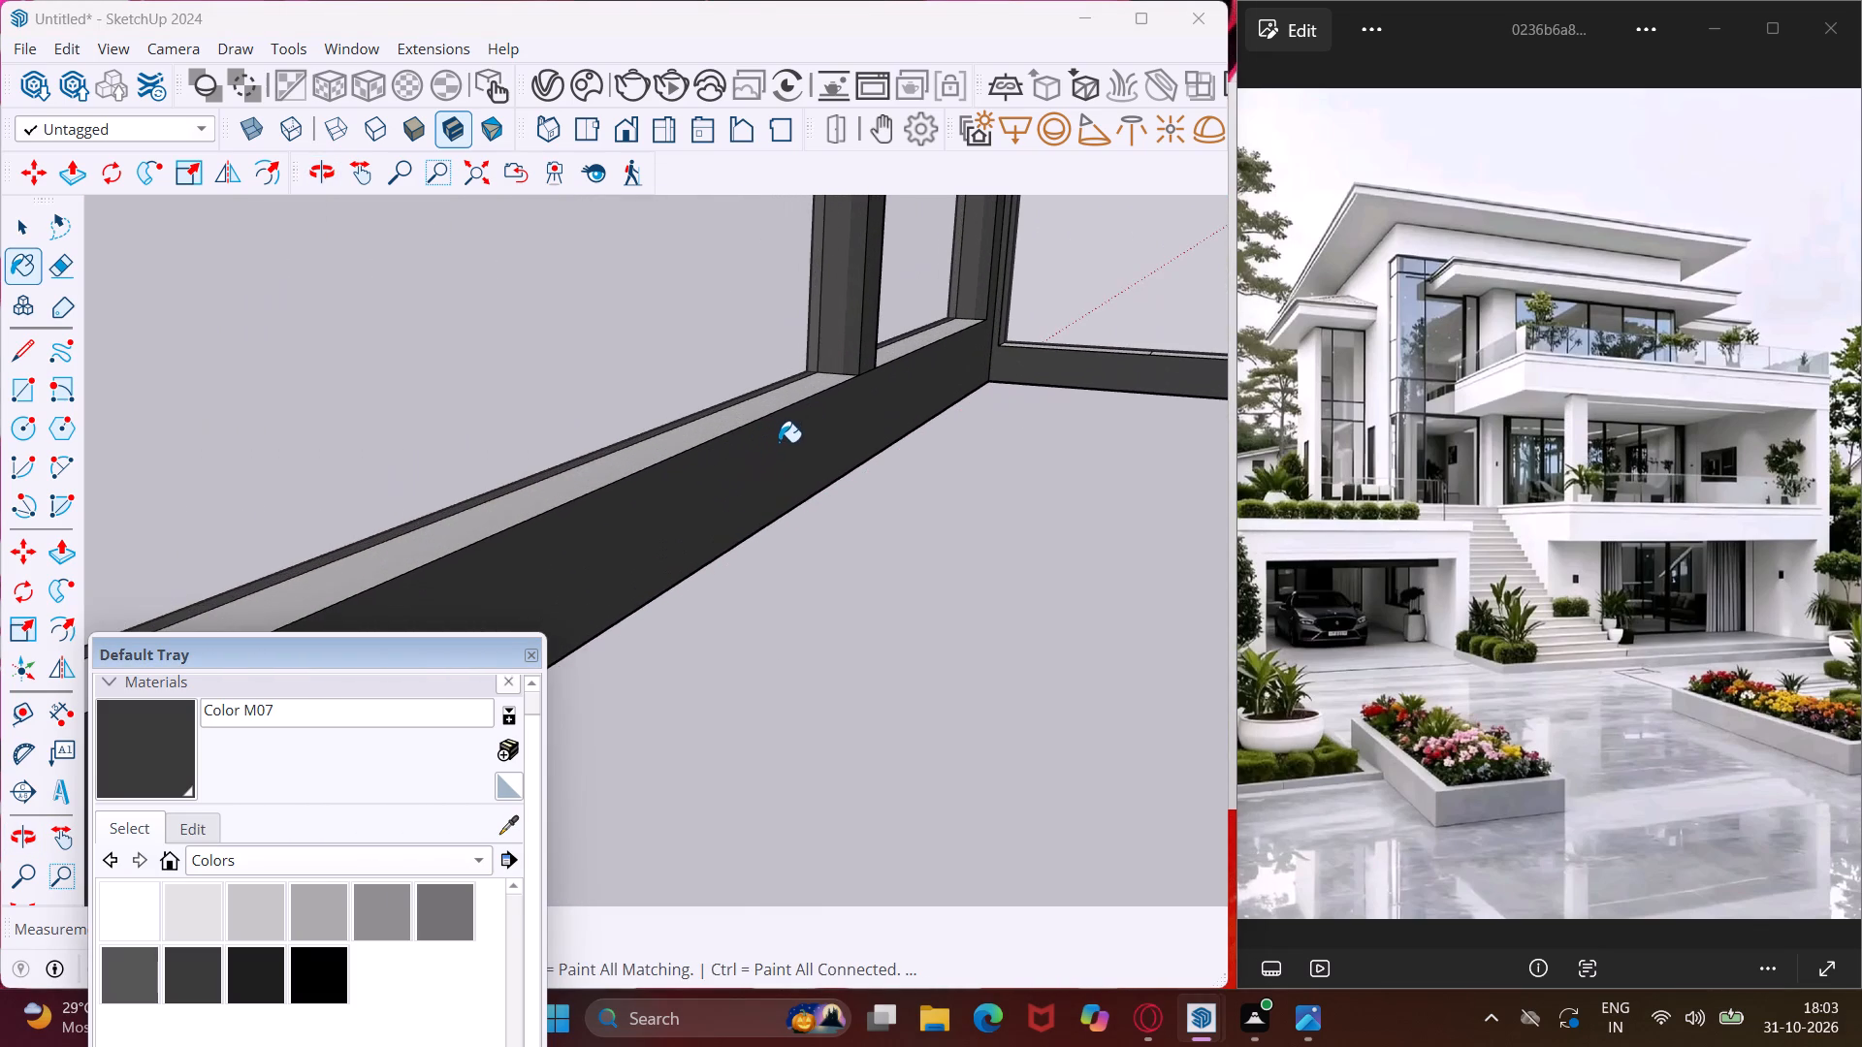
click(814, 393)
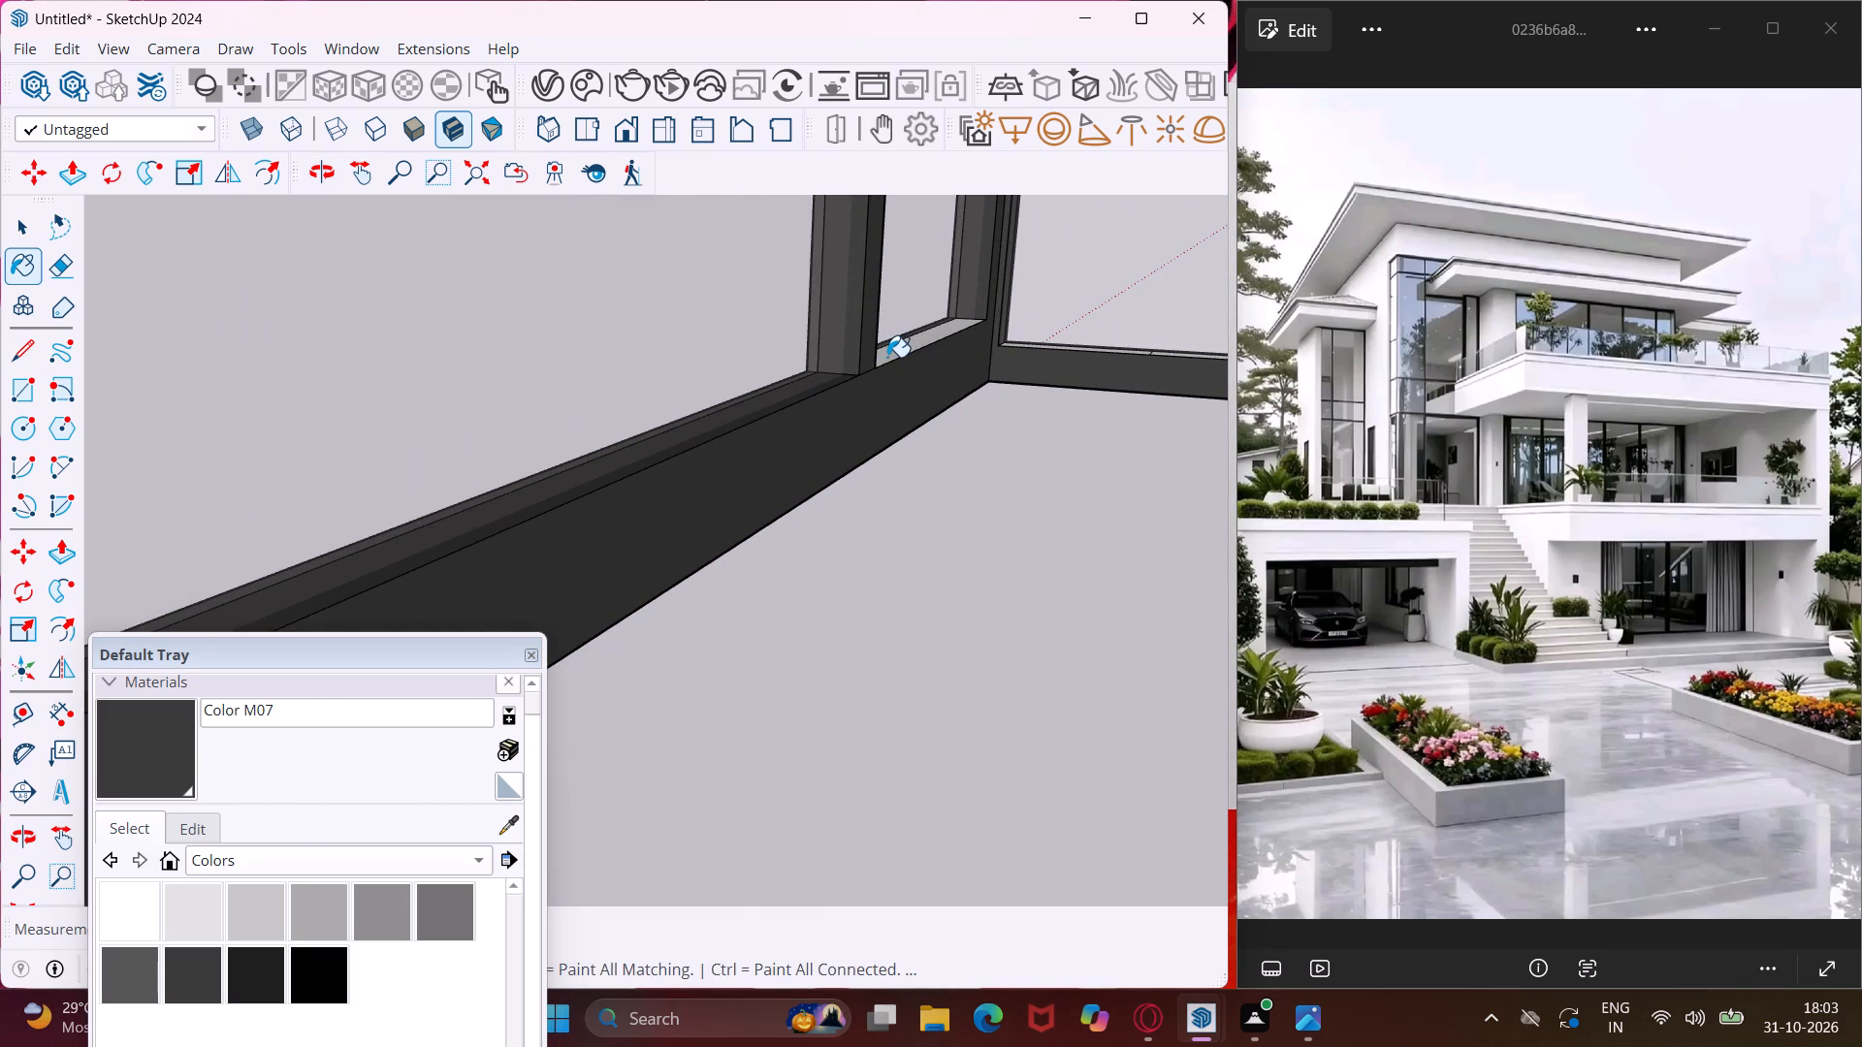
click(887, 357)
Paint the light top faces and outer ledge strips of the same frame's short-side bottom rail with Color M07.
middle_drag(1008, 358, 653, 411)
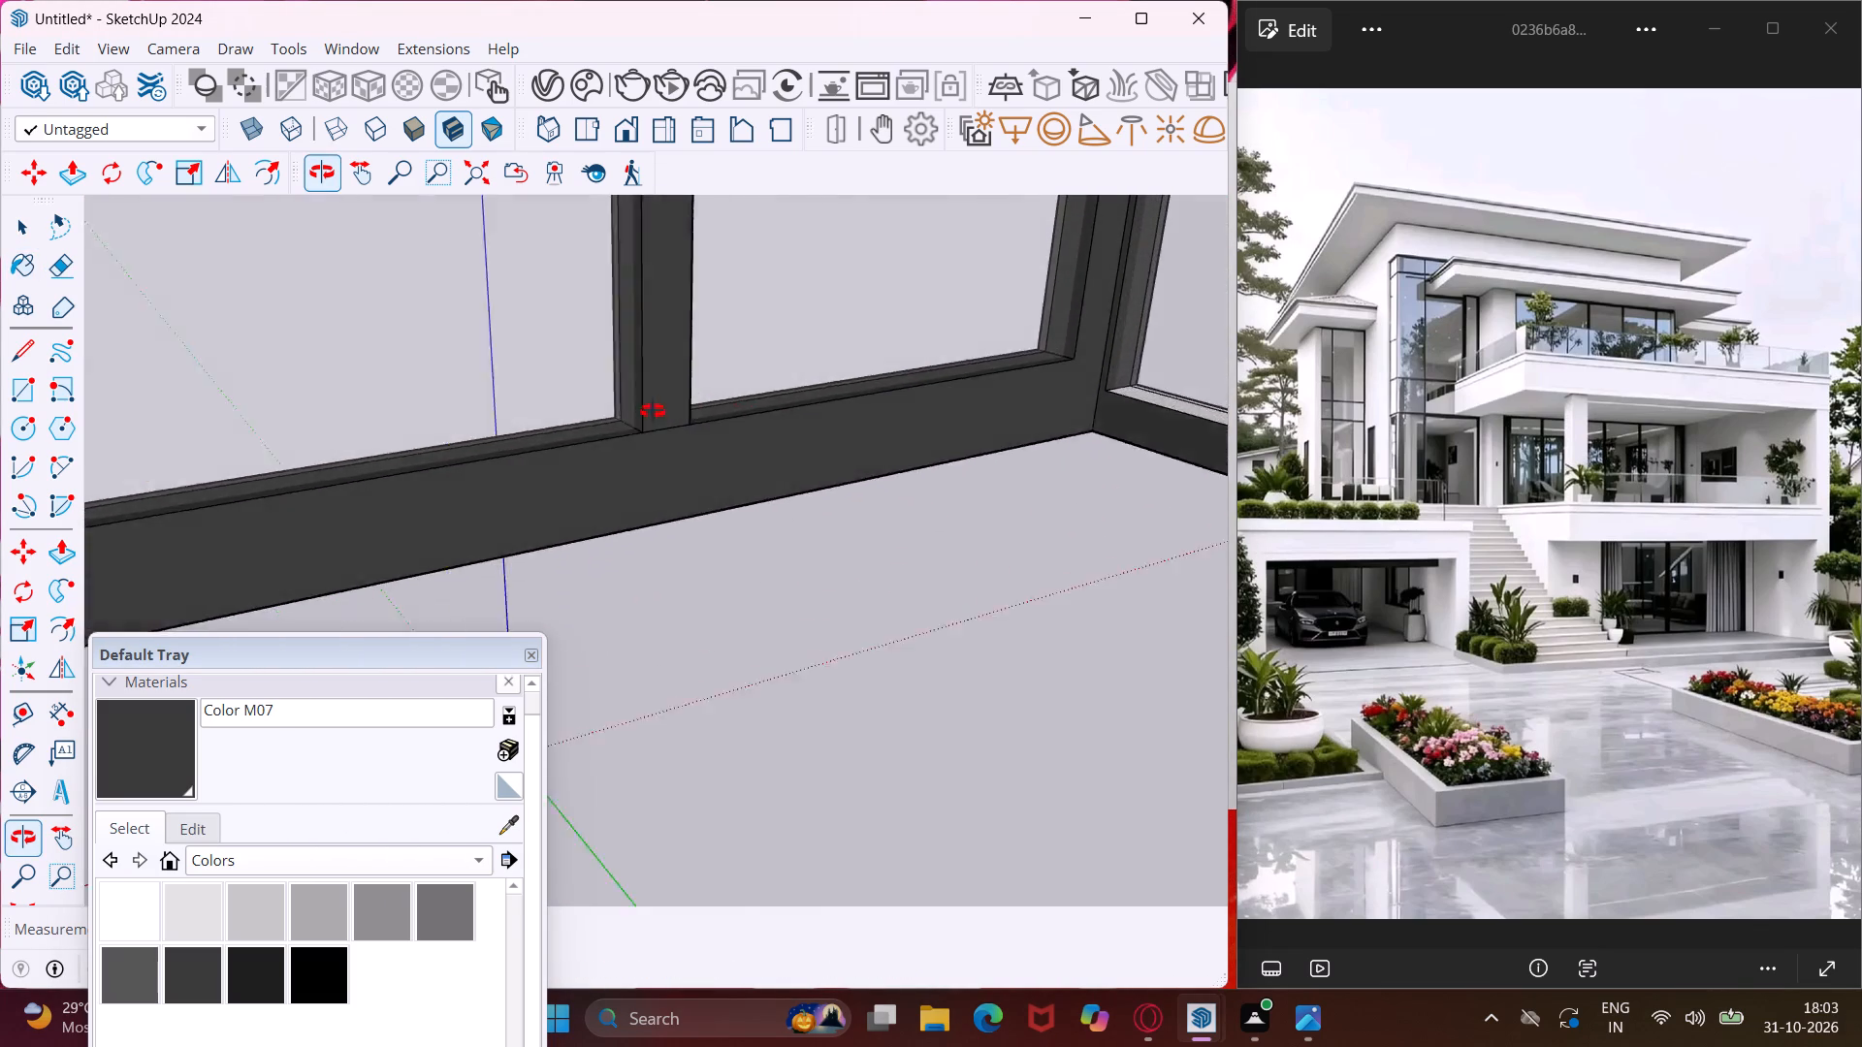
middle_drag(653, 411, 599, 411)
scroll(599, 411, down, 6)
scroll(977, 523, up, 7)
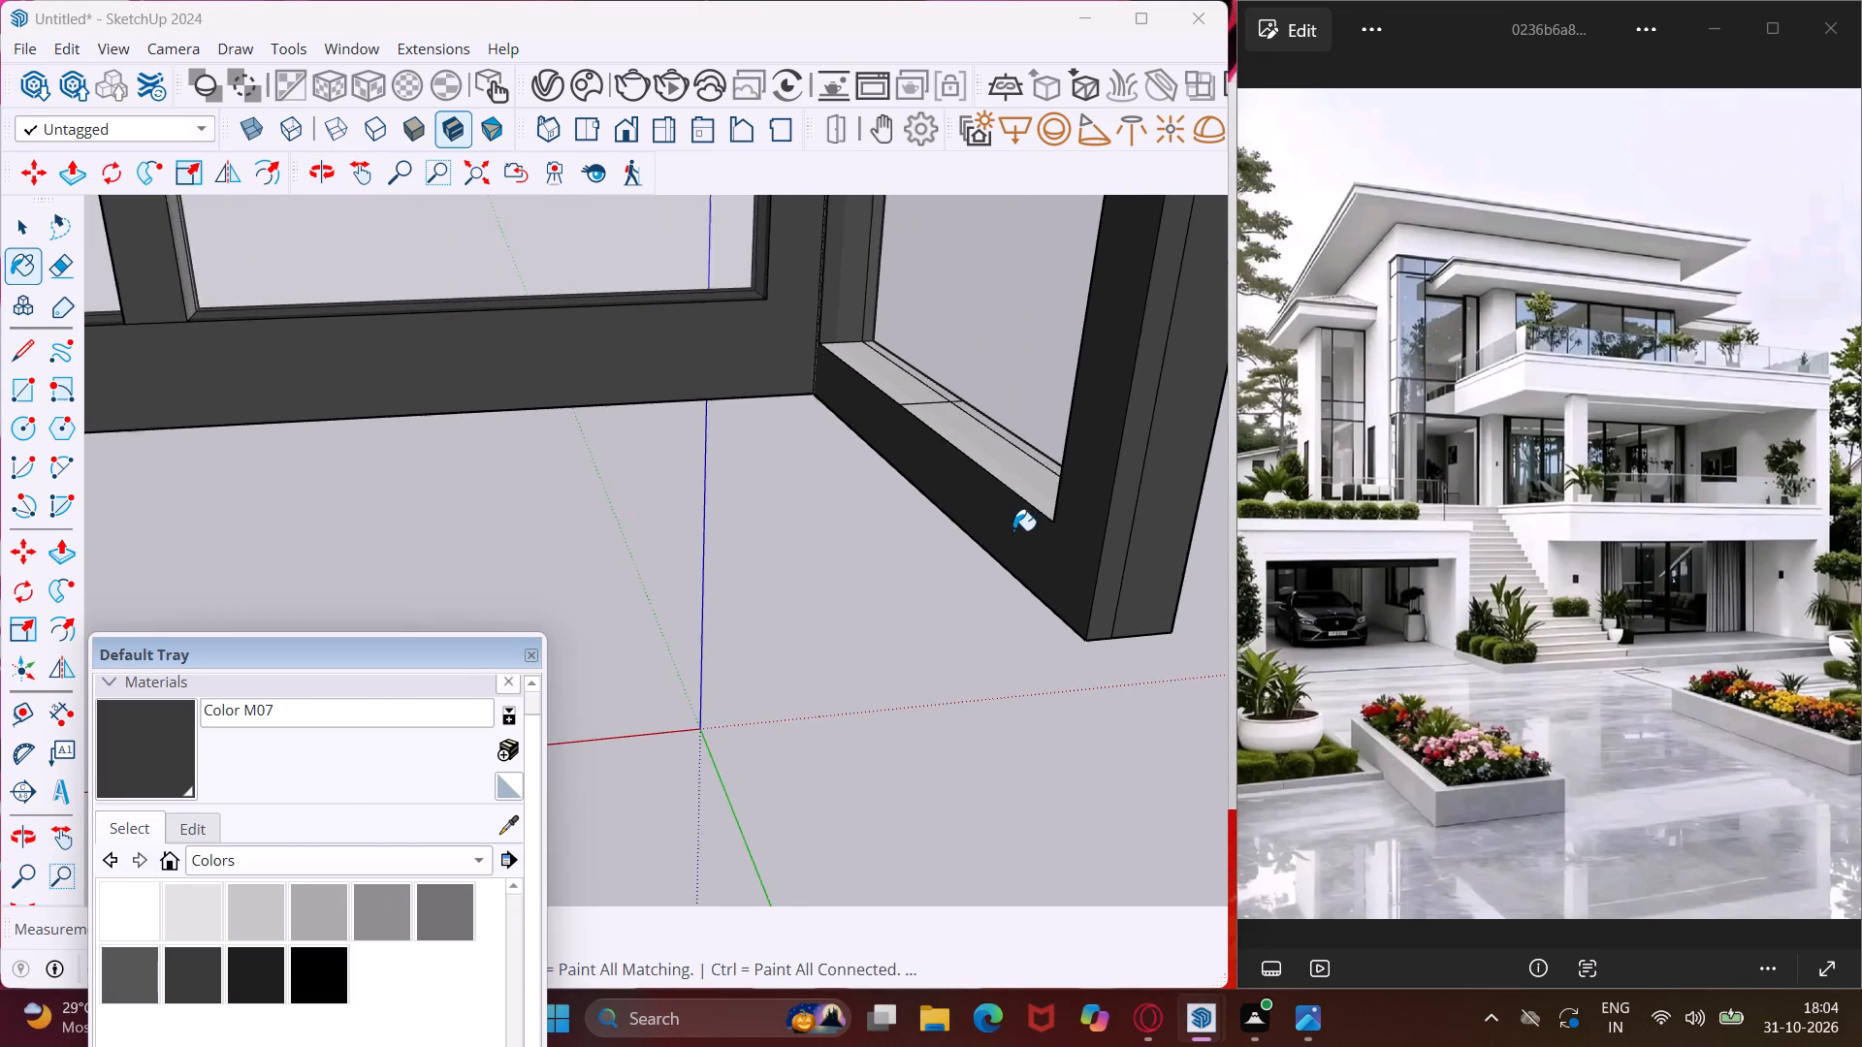
scroll(1013, 530, up, 4)
click(1014, 473)
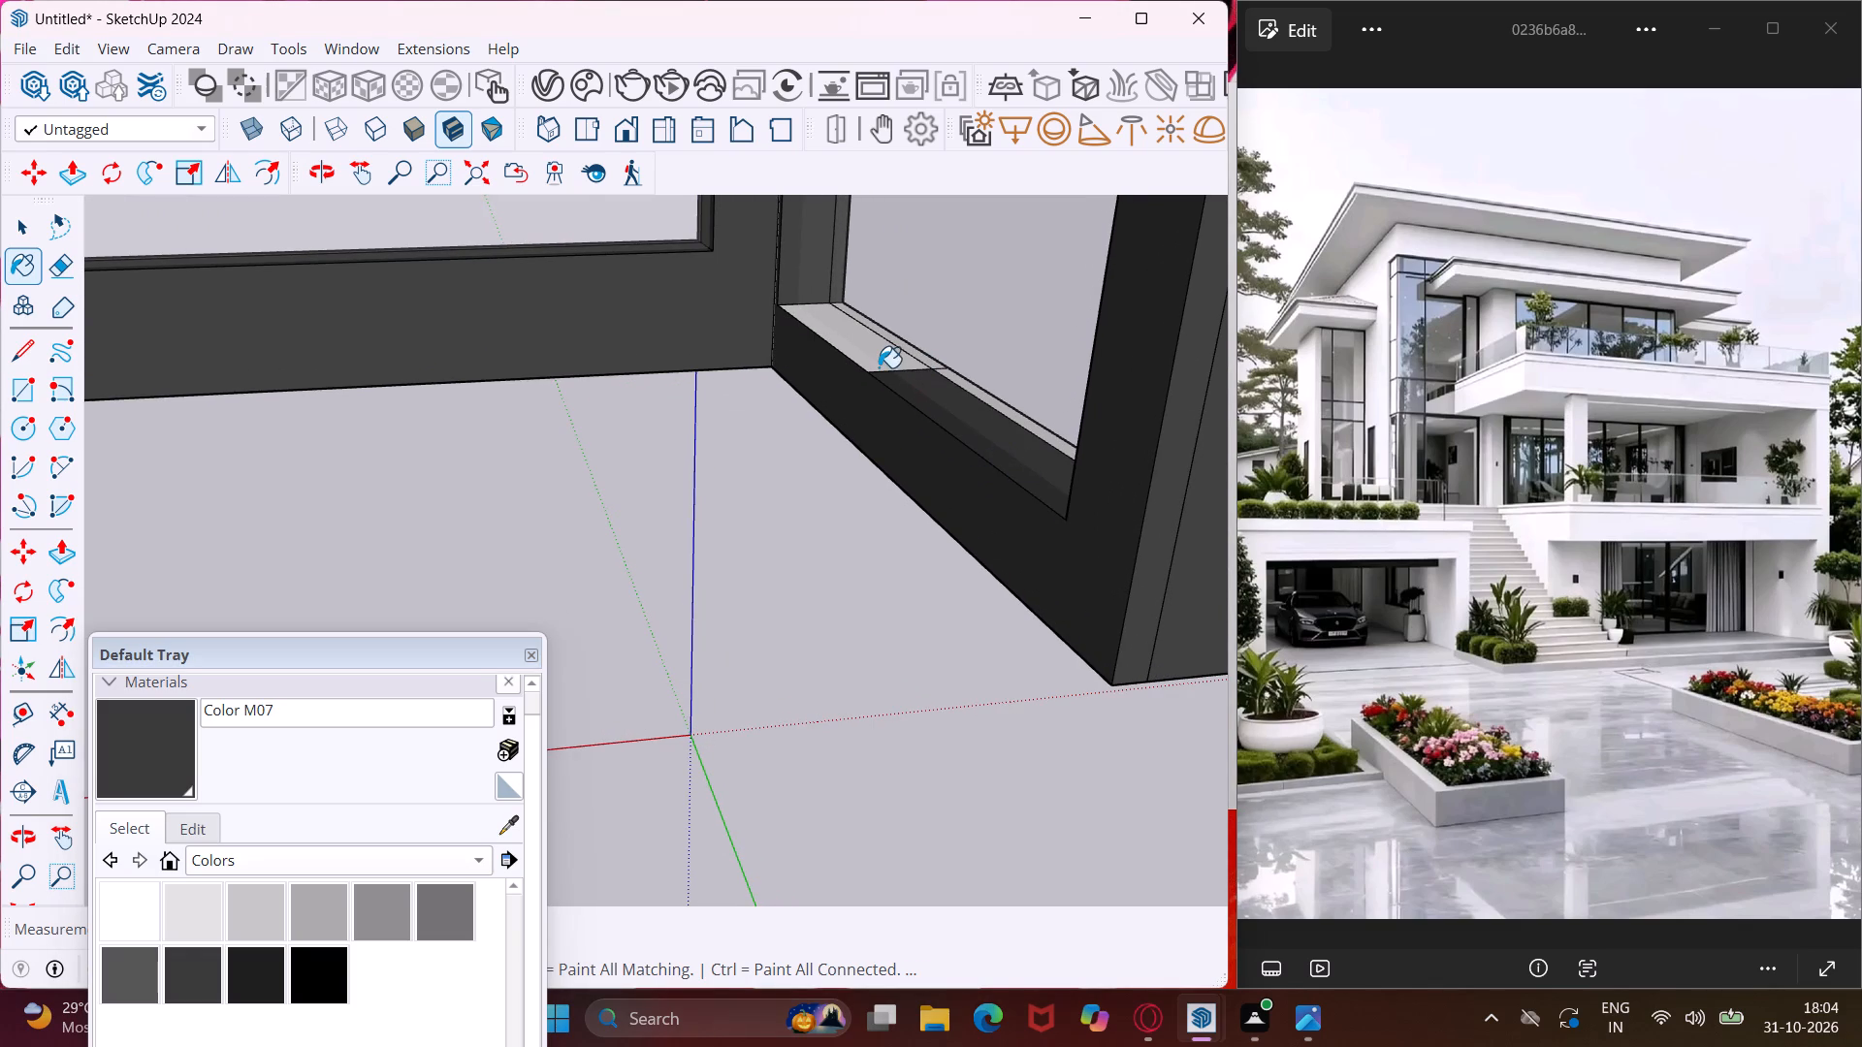
click(869, 365)
middle_drag(877, 409, 819, 413)
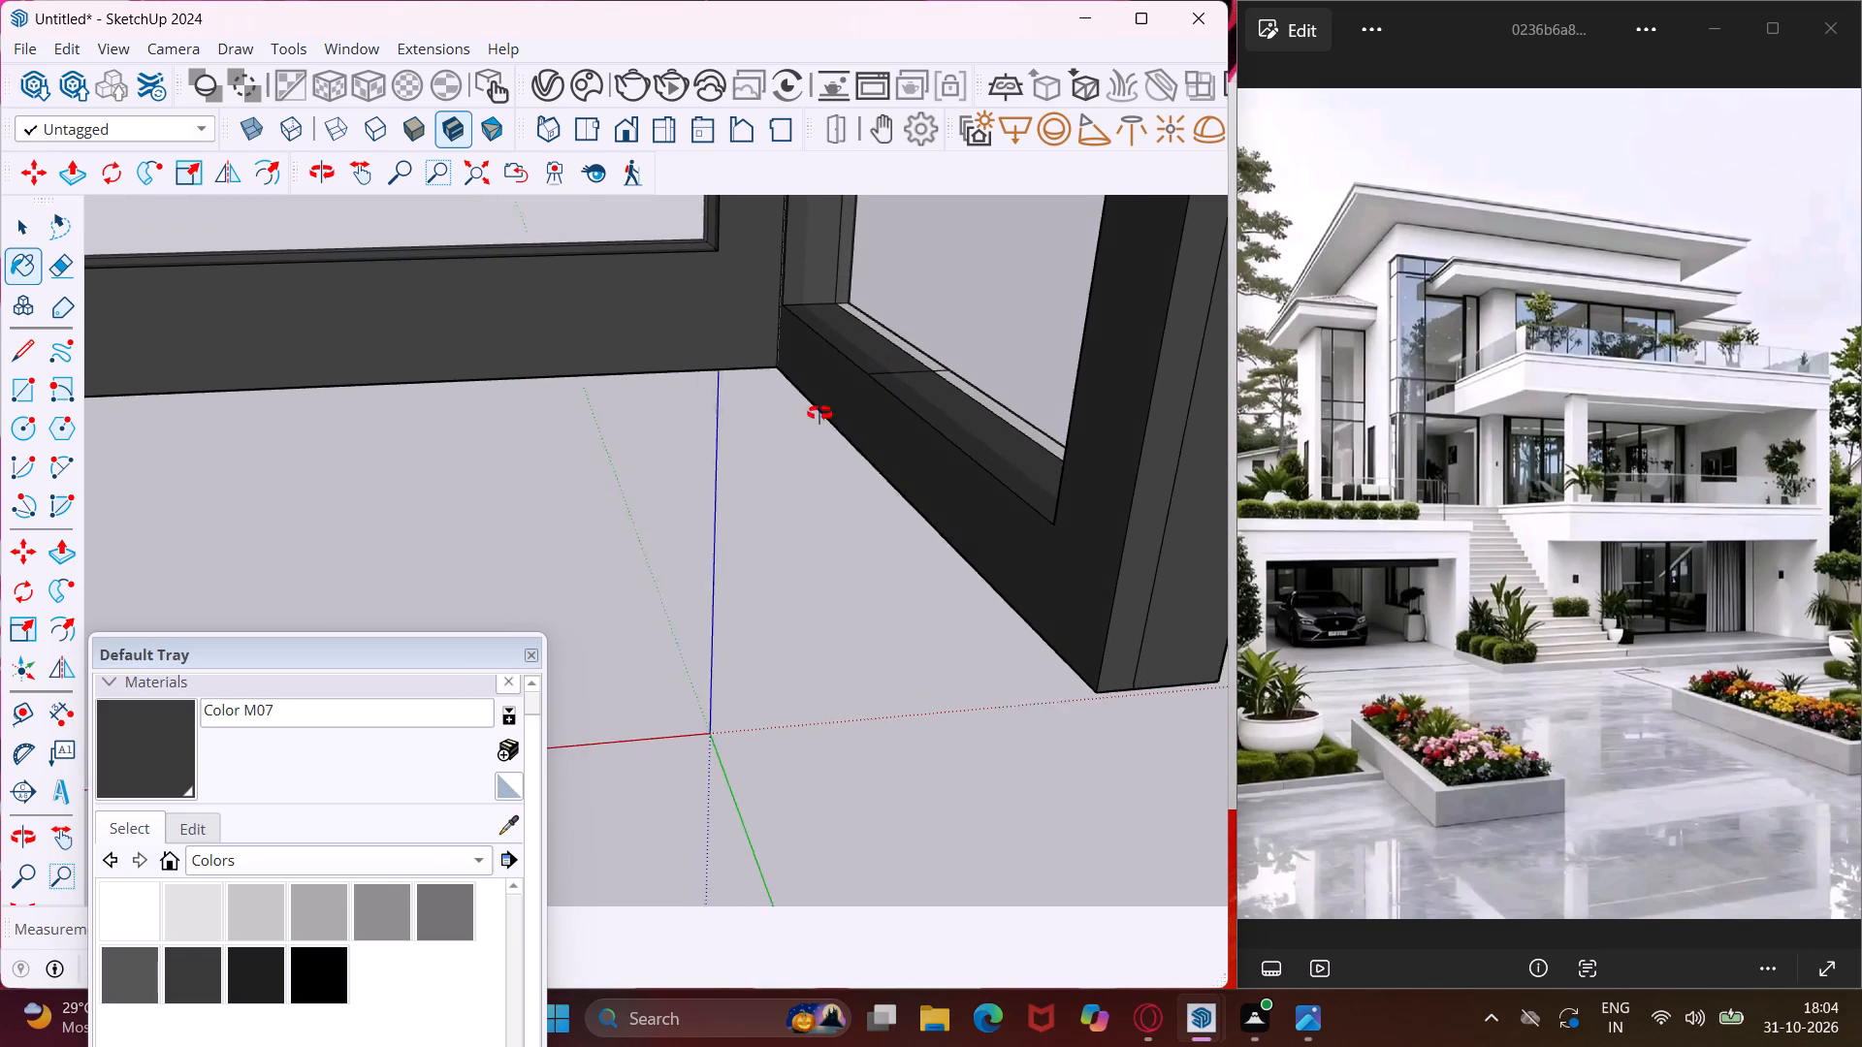
middle_drag(819, 413, 628, 416)
scroll(849, 457, up, 3)
click(909, 429)
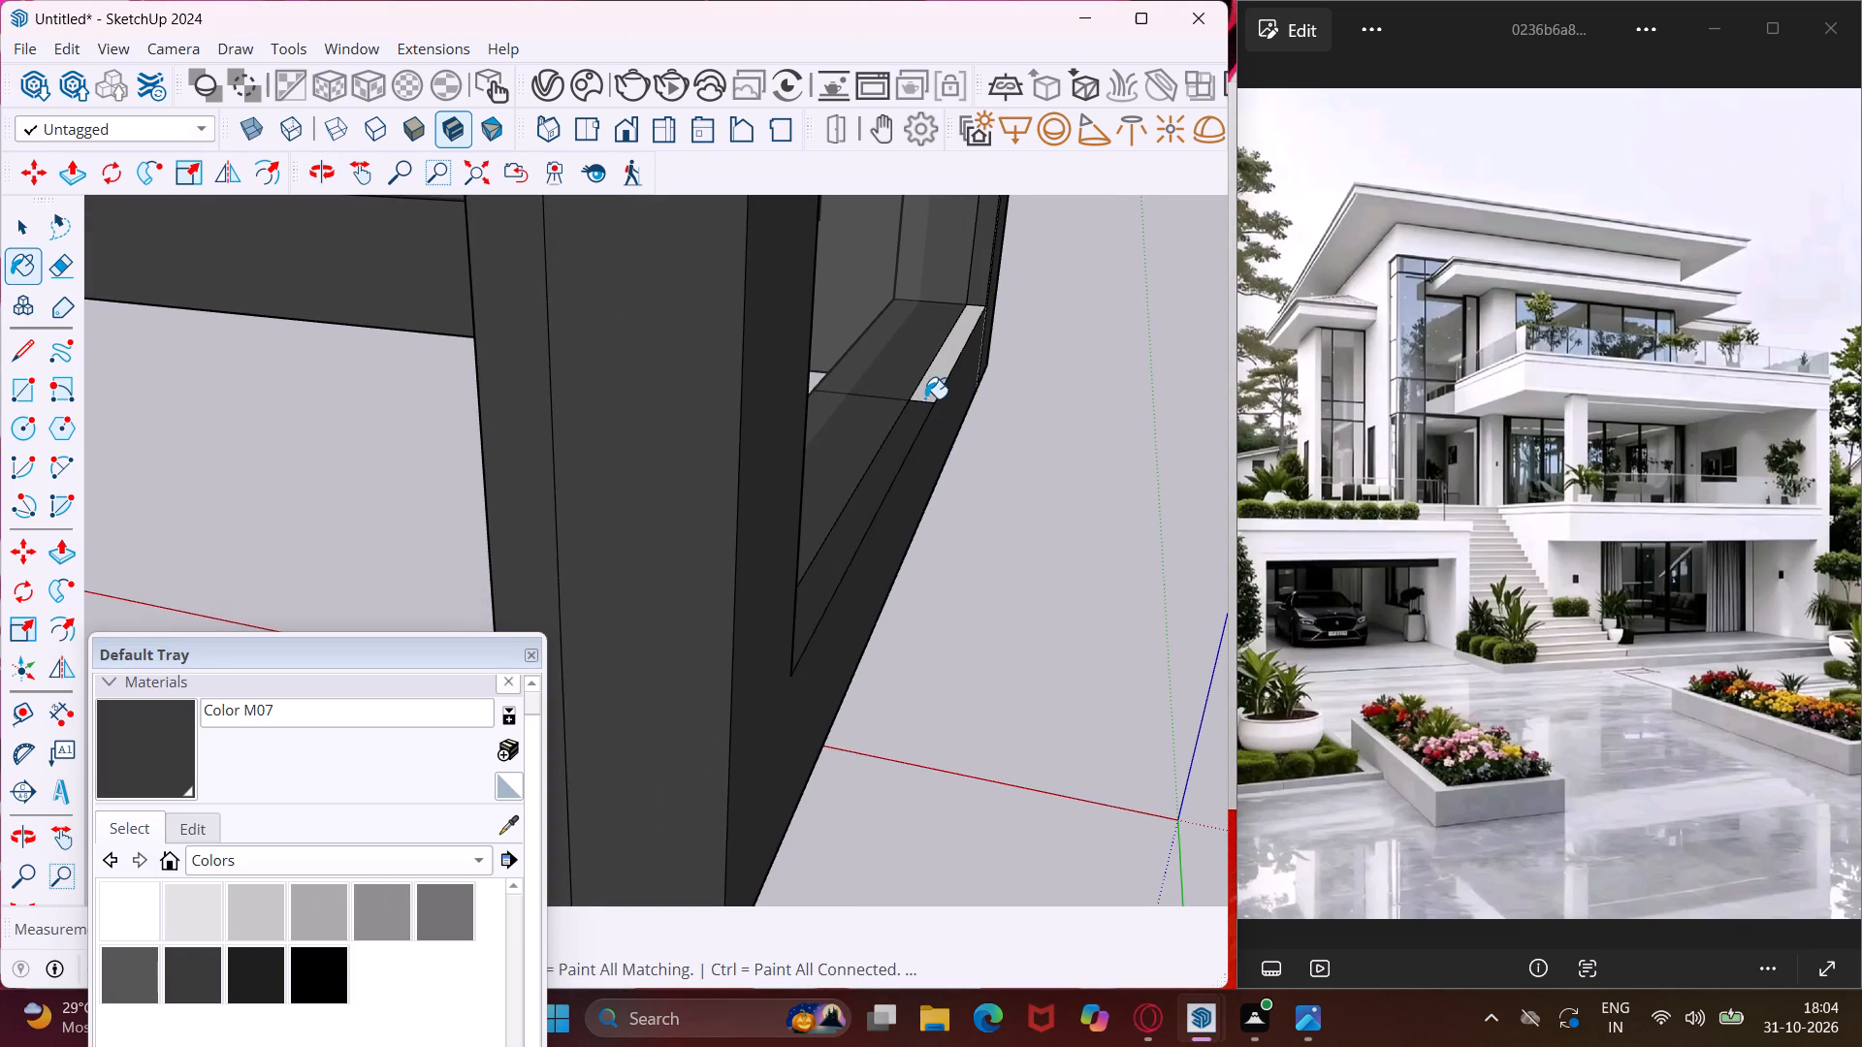
click(932, 385)
Paint the white inner face of the end upright on the frame's long side with Color M07.
scroll(952, 398, down, 9)
middle_drag(952, 400, 931, 402)
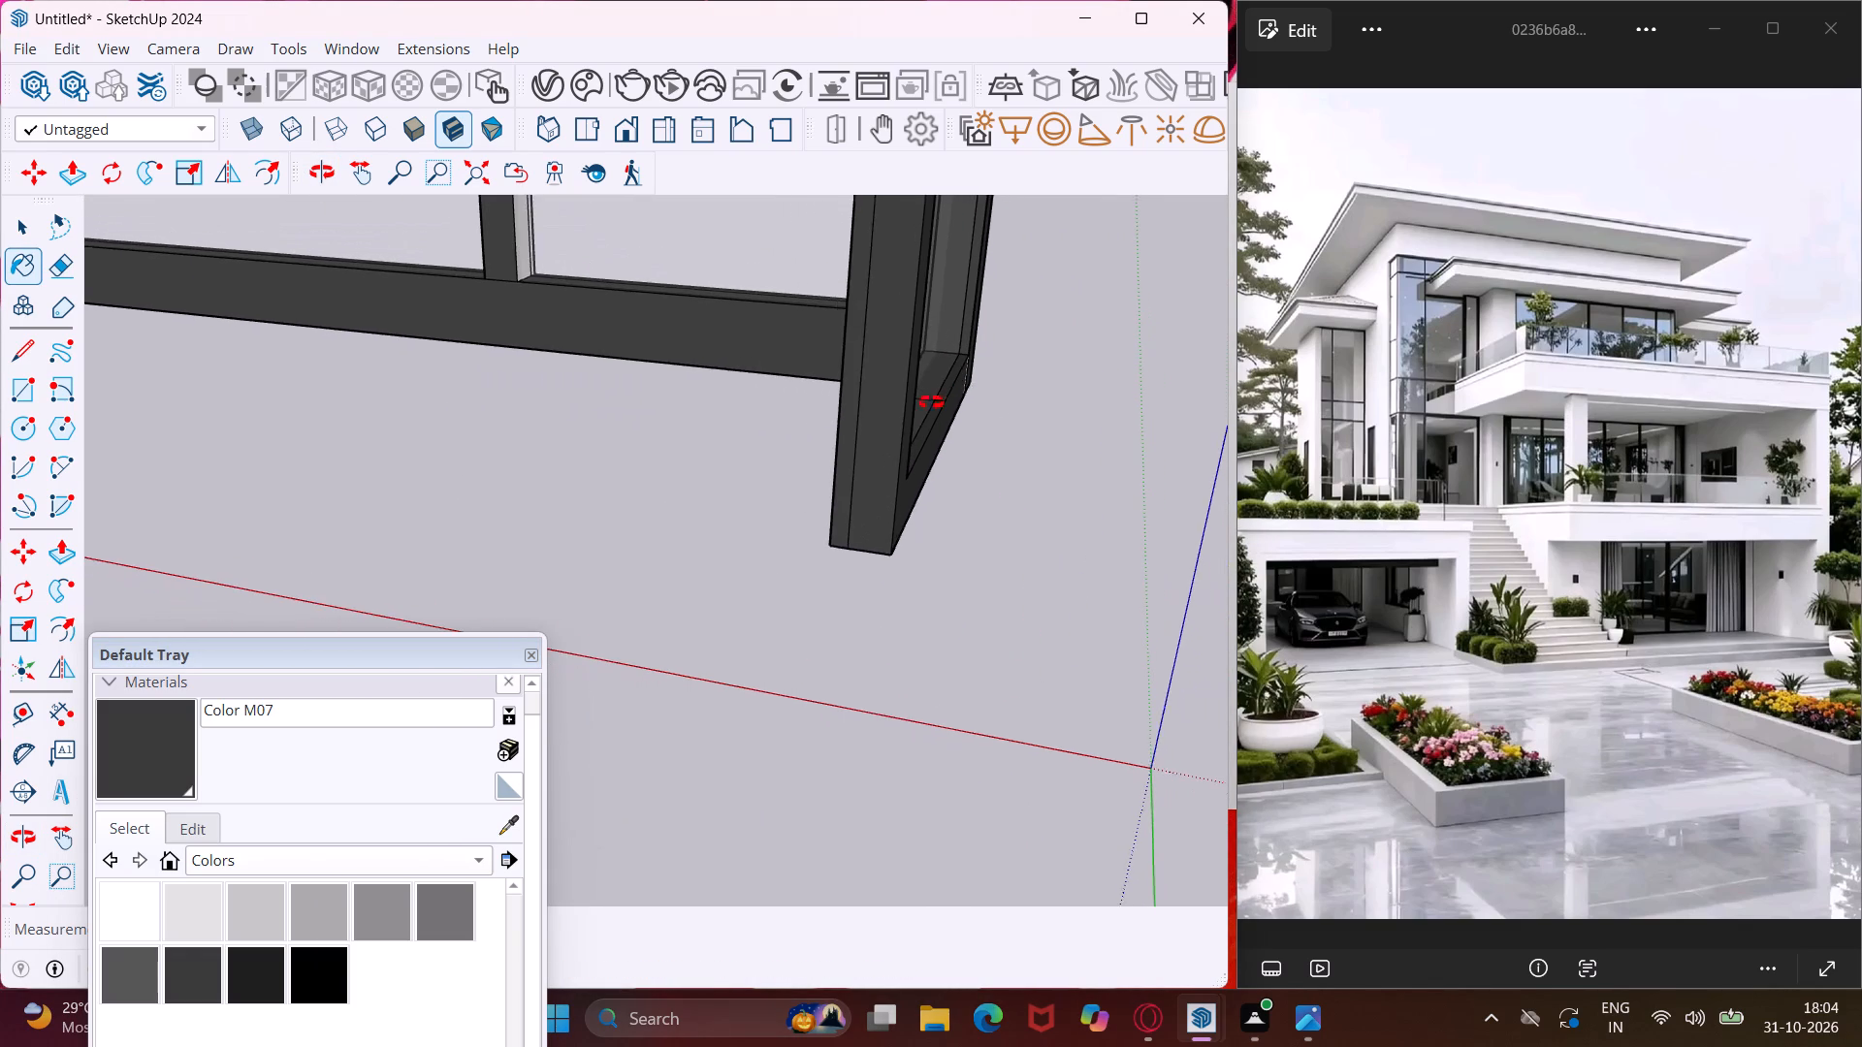
middle_drag(931, 402, 942, 455)
scroll(844, 465, down, 6)
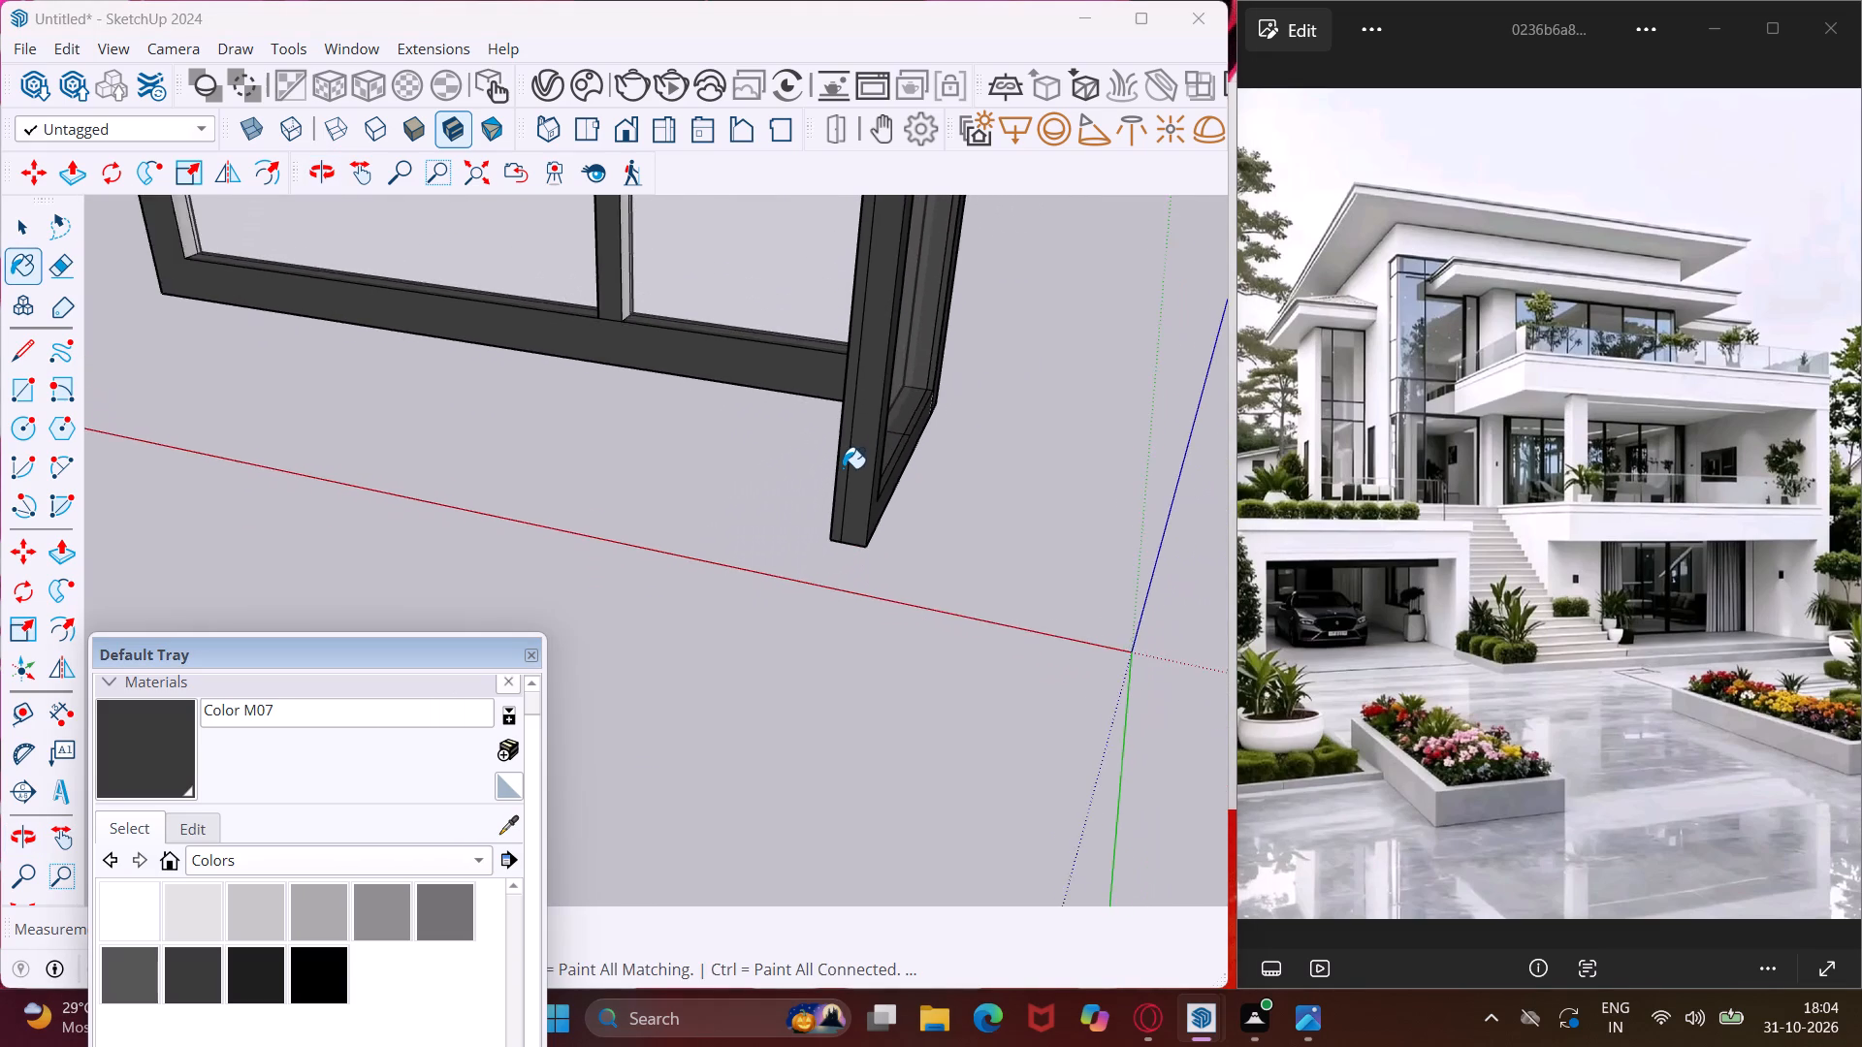
scroll(843, 468, down, 17)
middle_drag(841, 470, 597, 484)
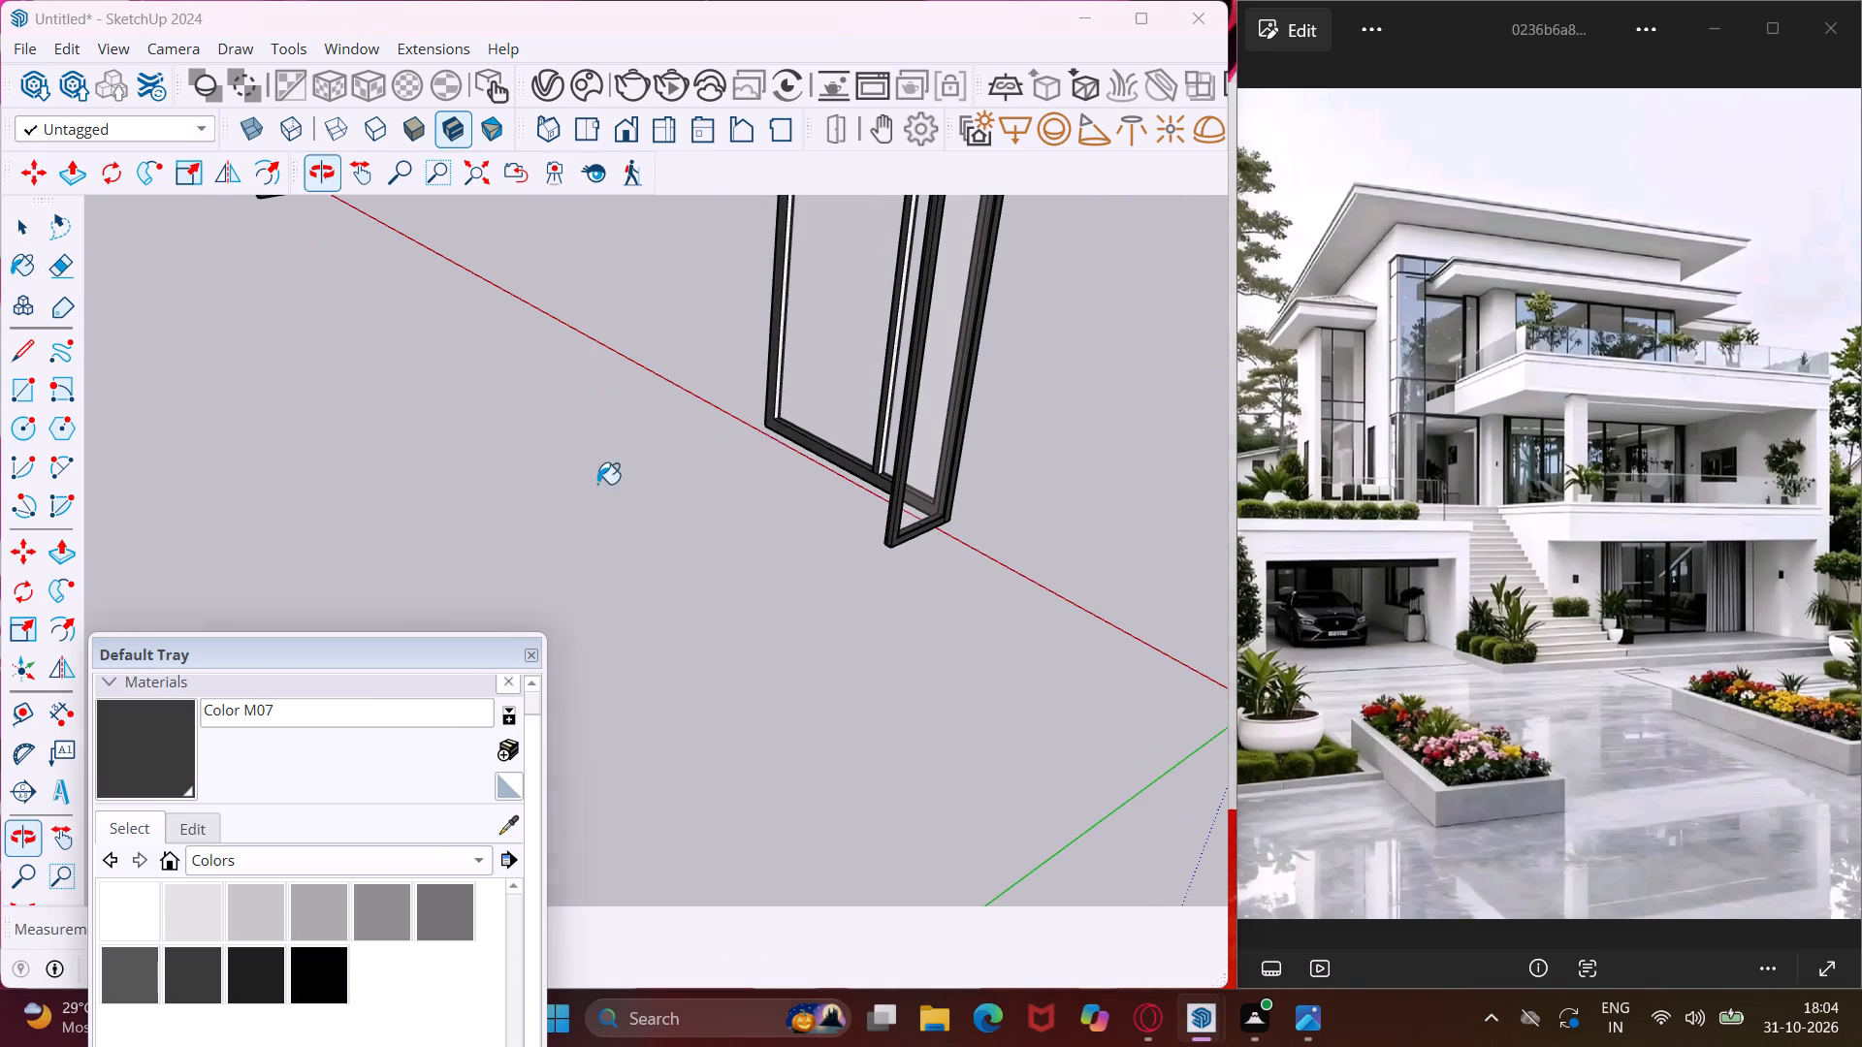
scroll(802, 329, up, 16)
scroll(723, 343, up, 3)
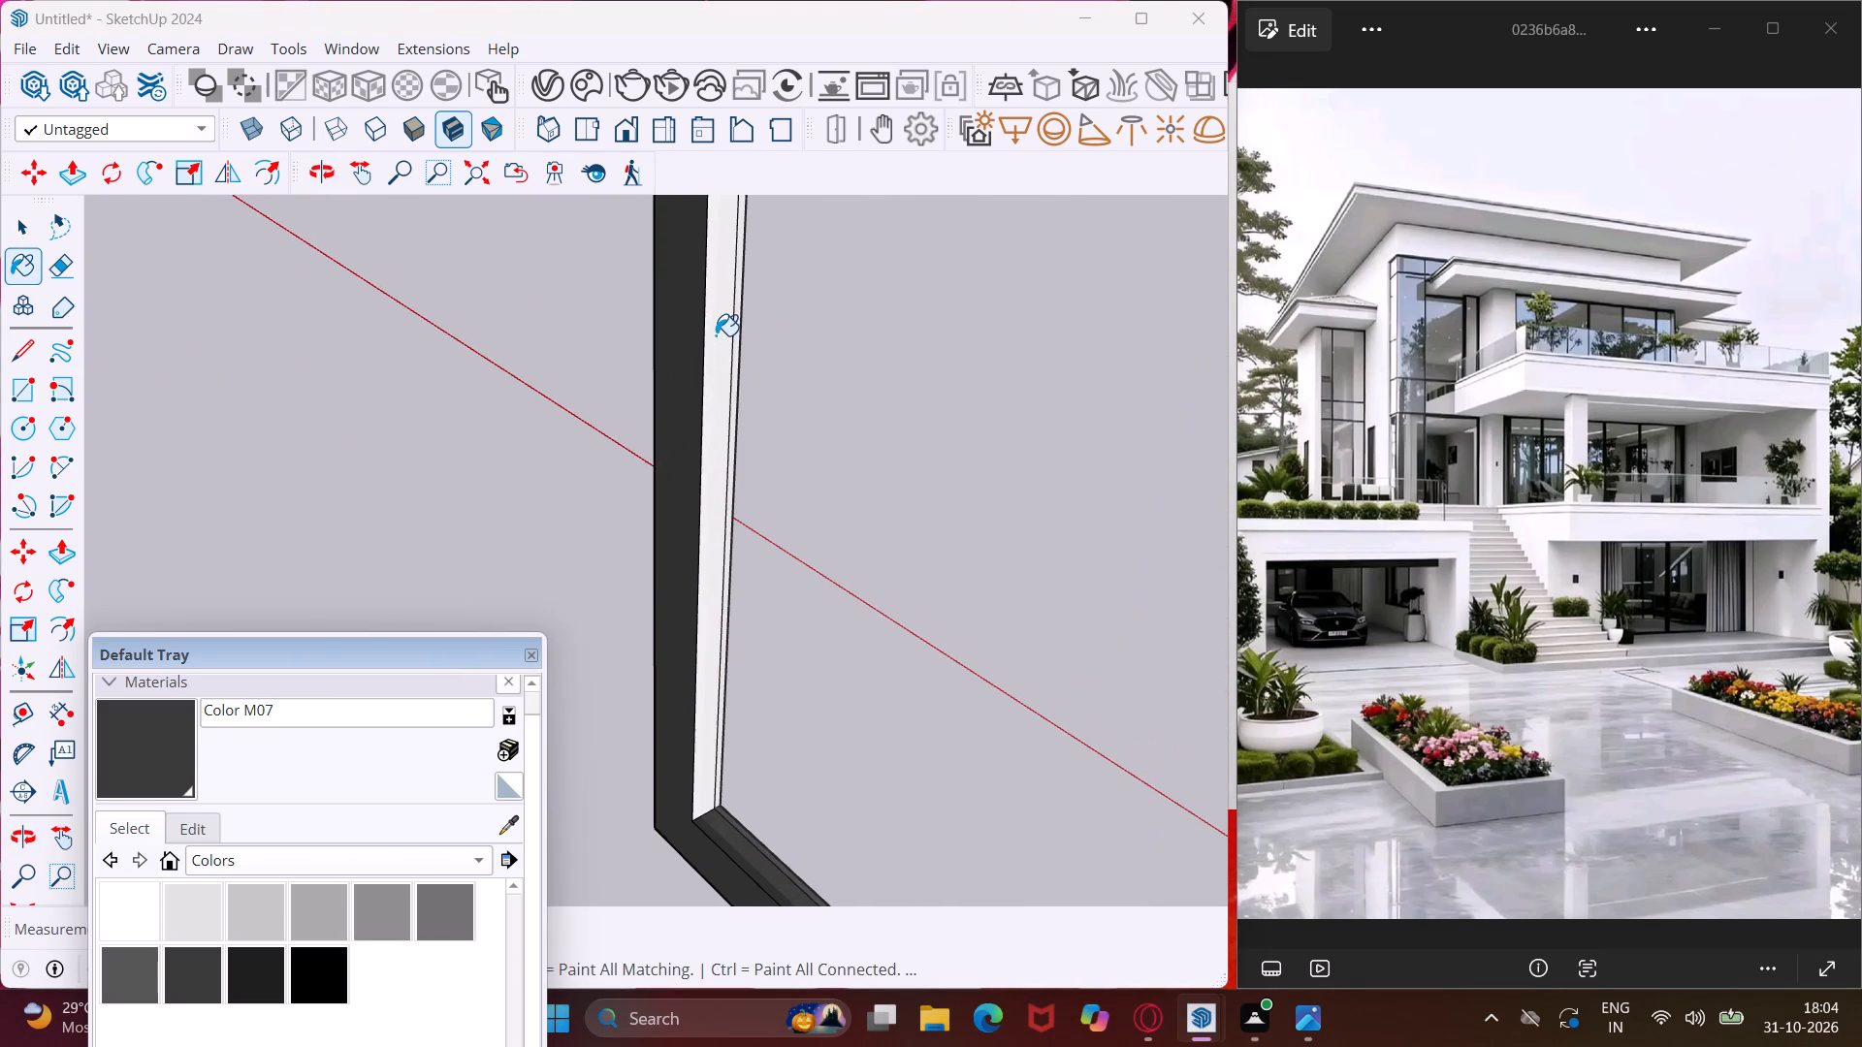
click(711, 329)
Paint the light side face of the mullion on the frame's long side with Color M07.
scroll(641, 319, down, 6)
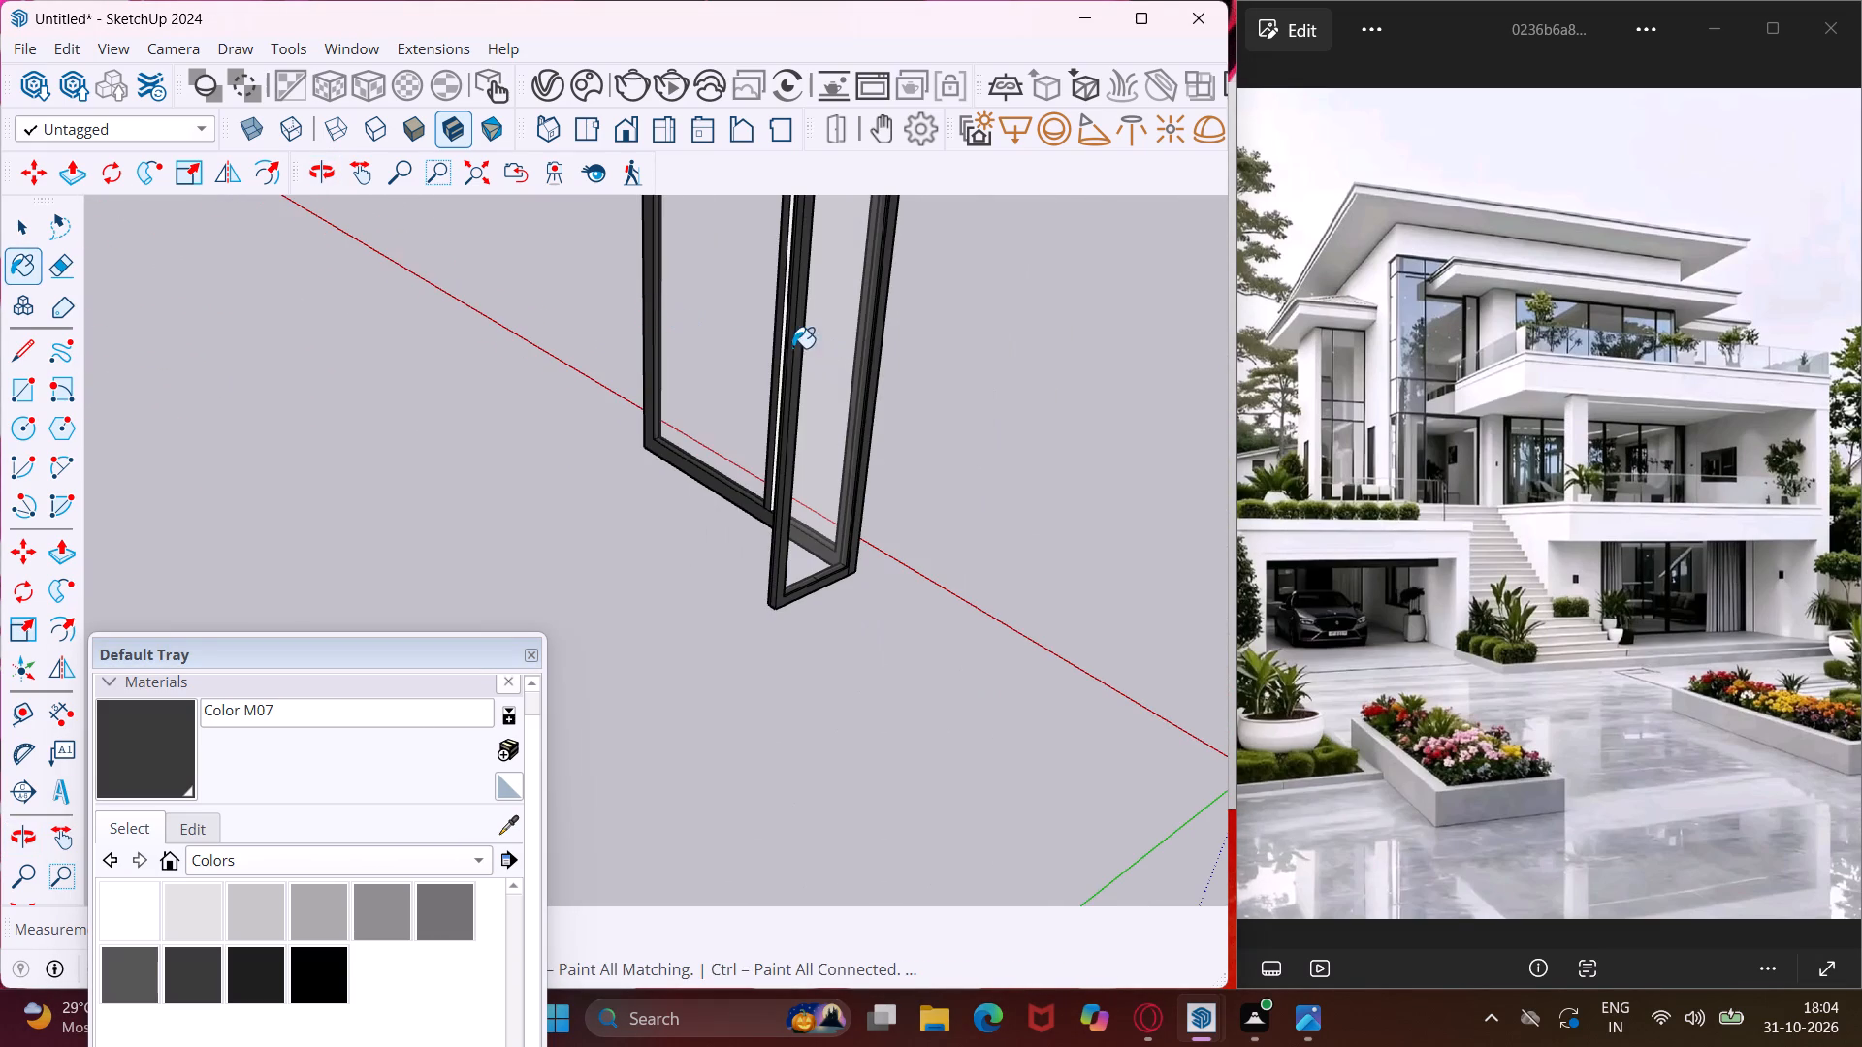
middle_drag(788, 346, 858, 397)
scroll(782, 356, up, 15)
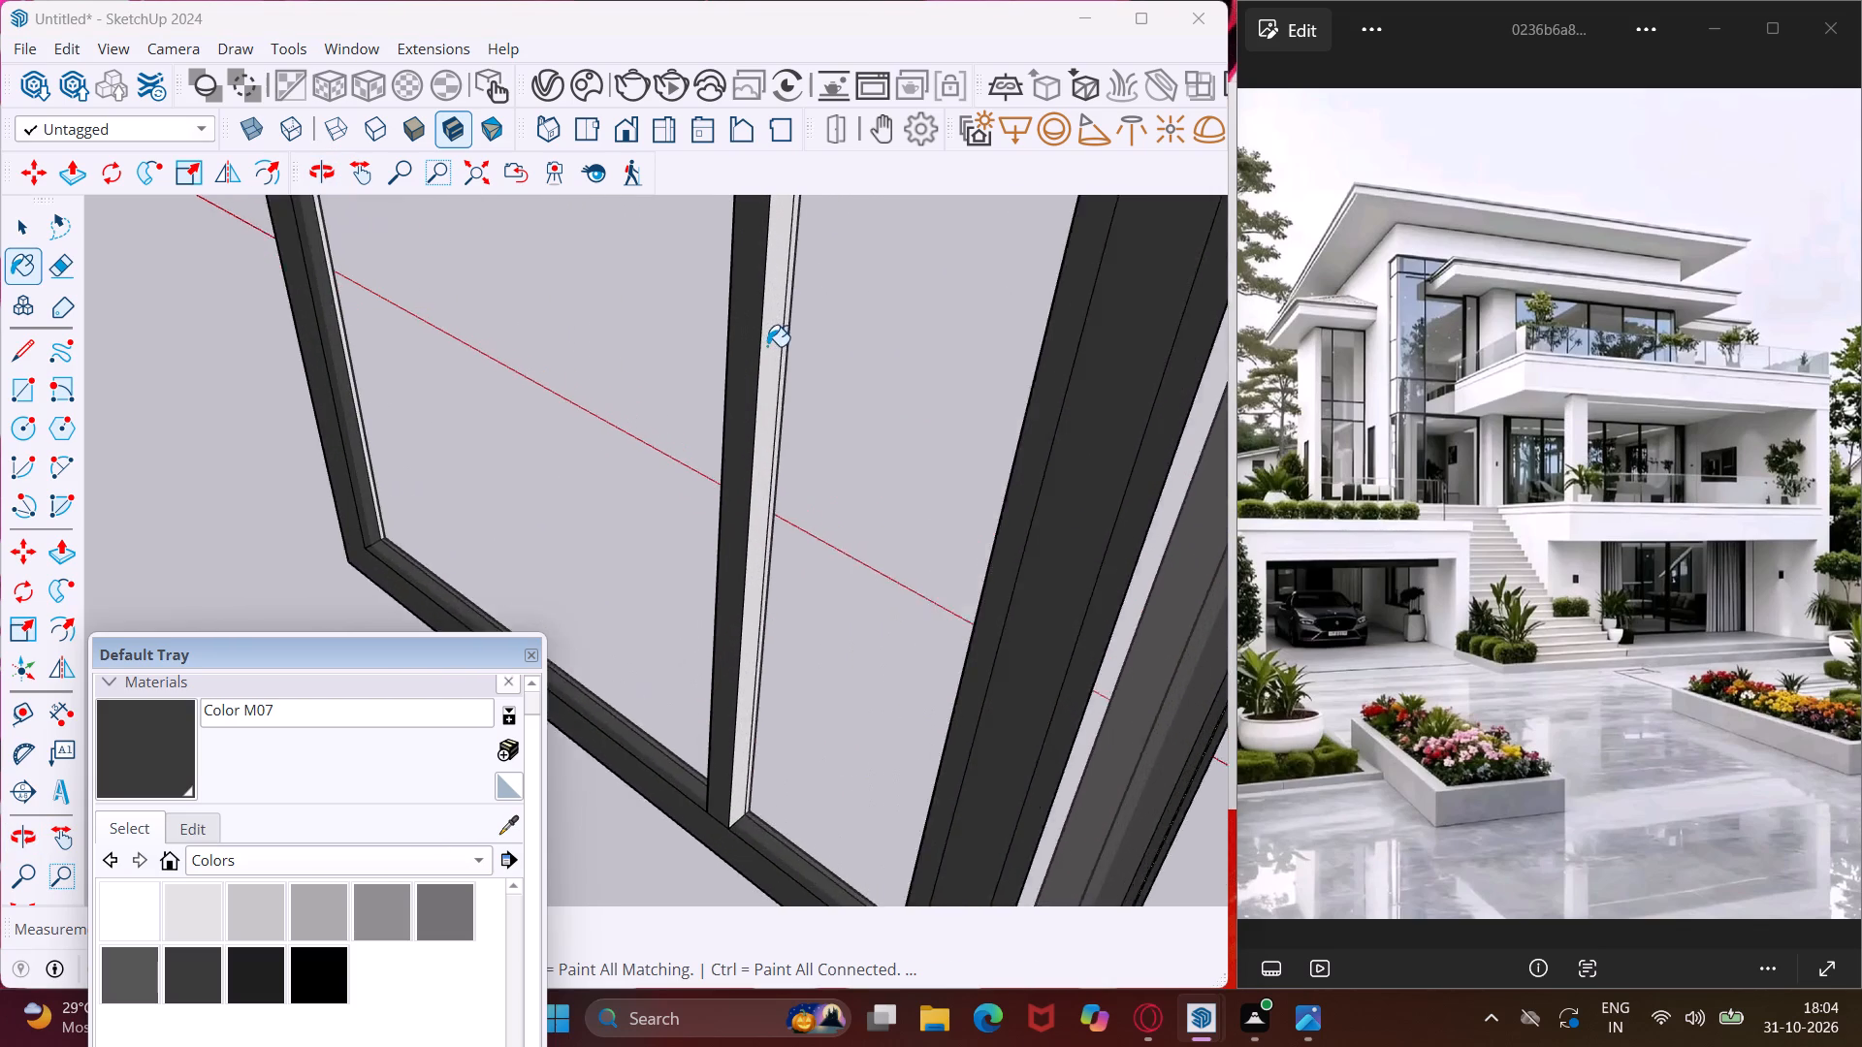
scroll(767, 346, up, 3)
click(767, 346)
Paint the remaining white strips along the long side's mullion and end upright with Color M07.
scroll(613, 382, down, 13)
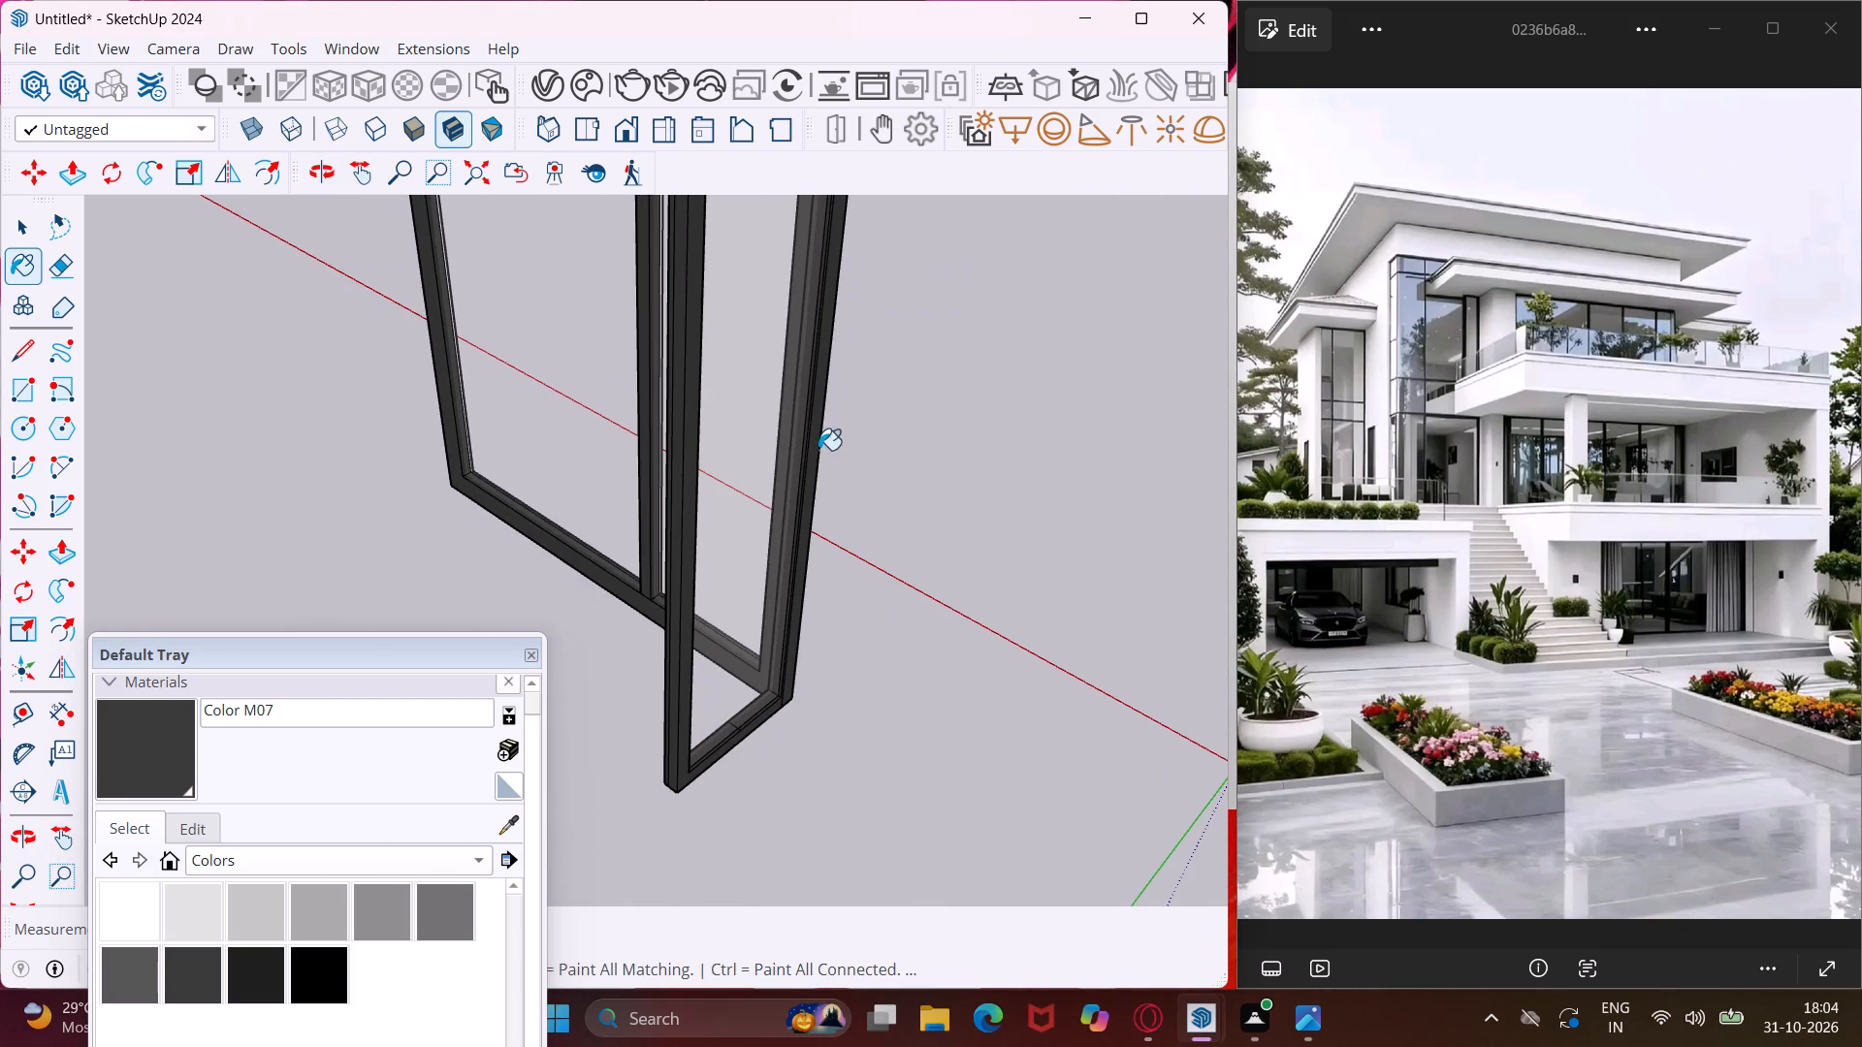
middle_drag(819, 450, 400, 494)
scroll(666, 439, up, 7)
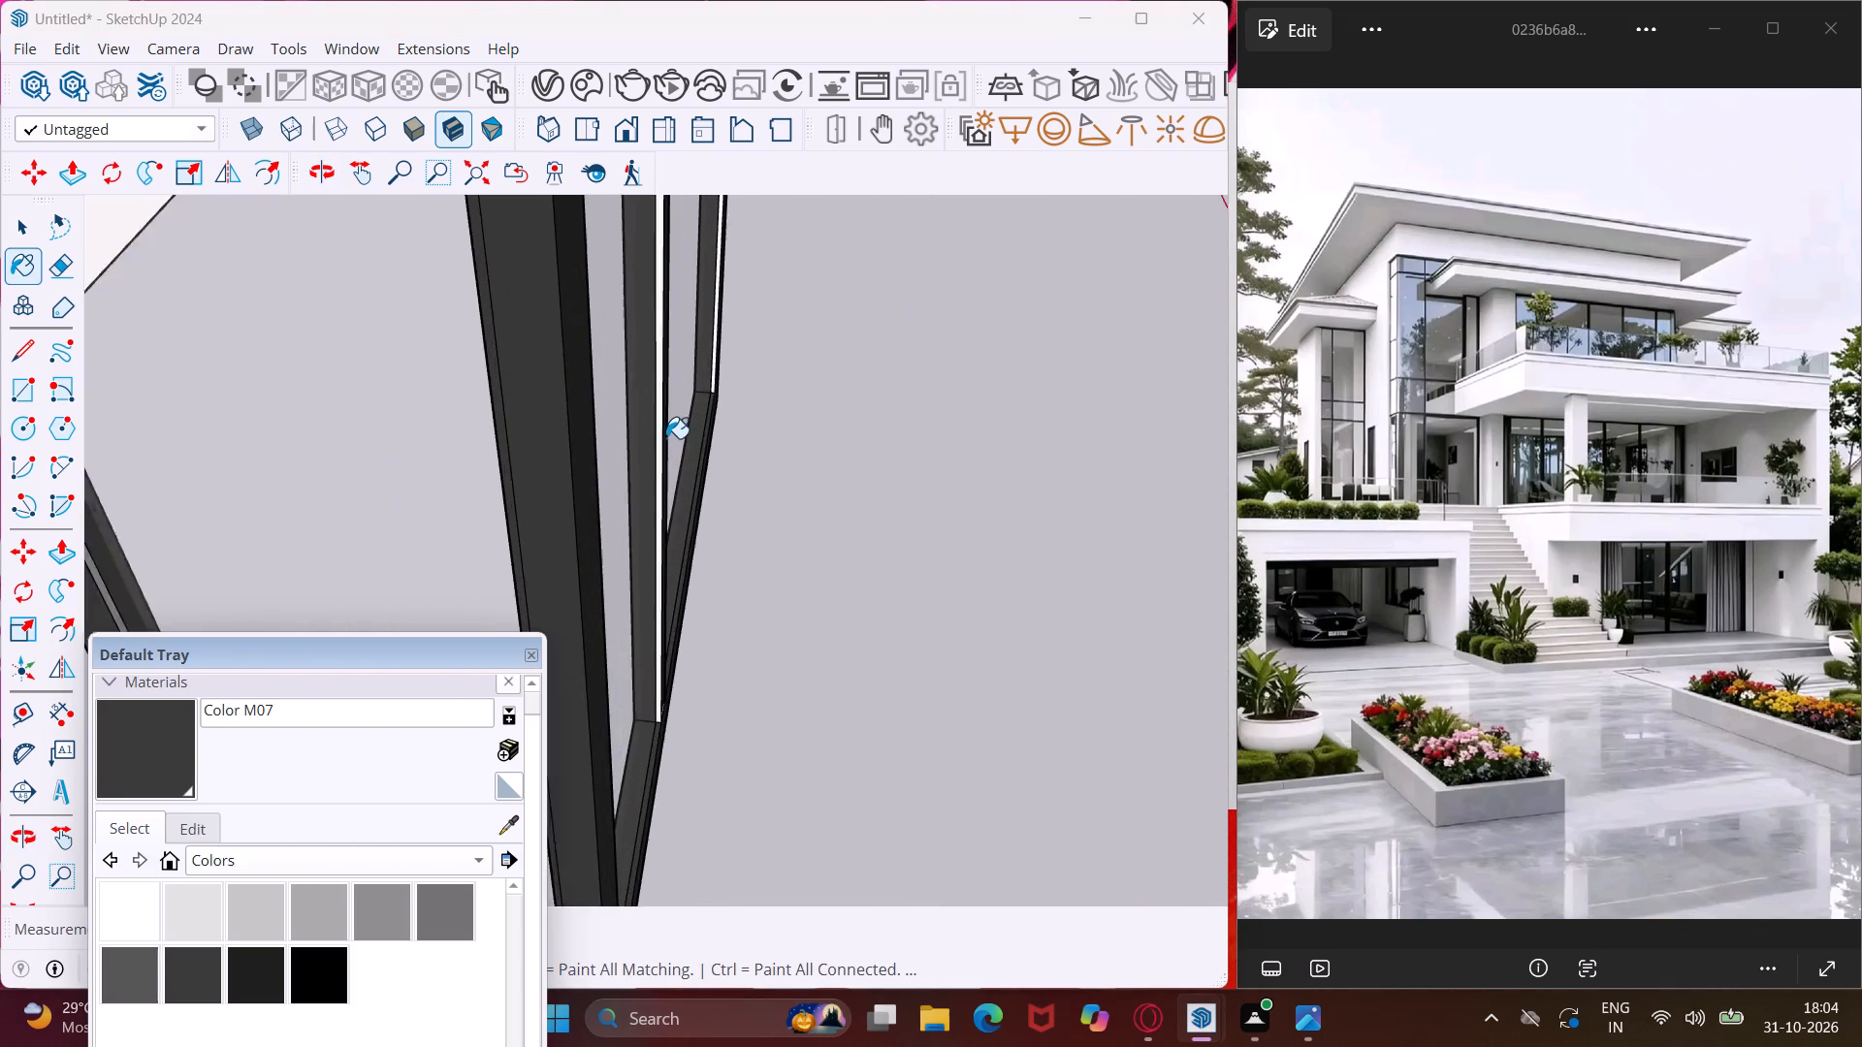
scroll(666, 438, up, 4)
click(661, 387)
scroll(726, 332, up, 3)
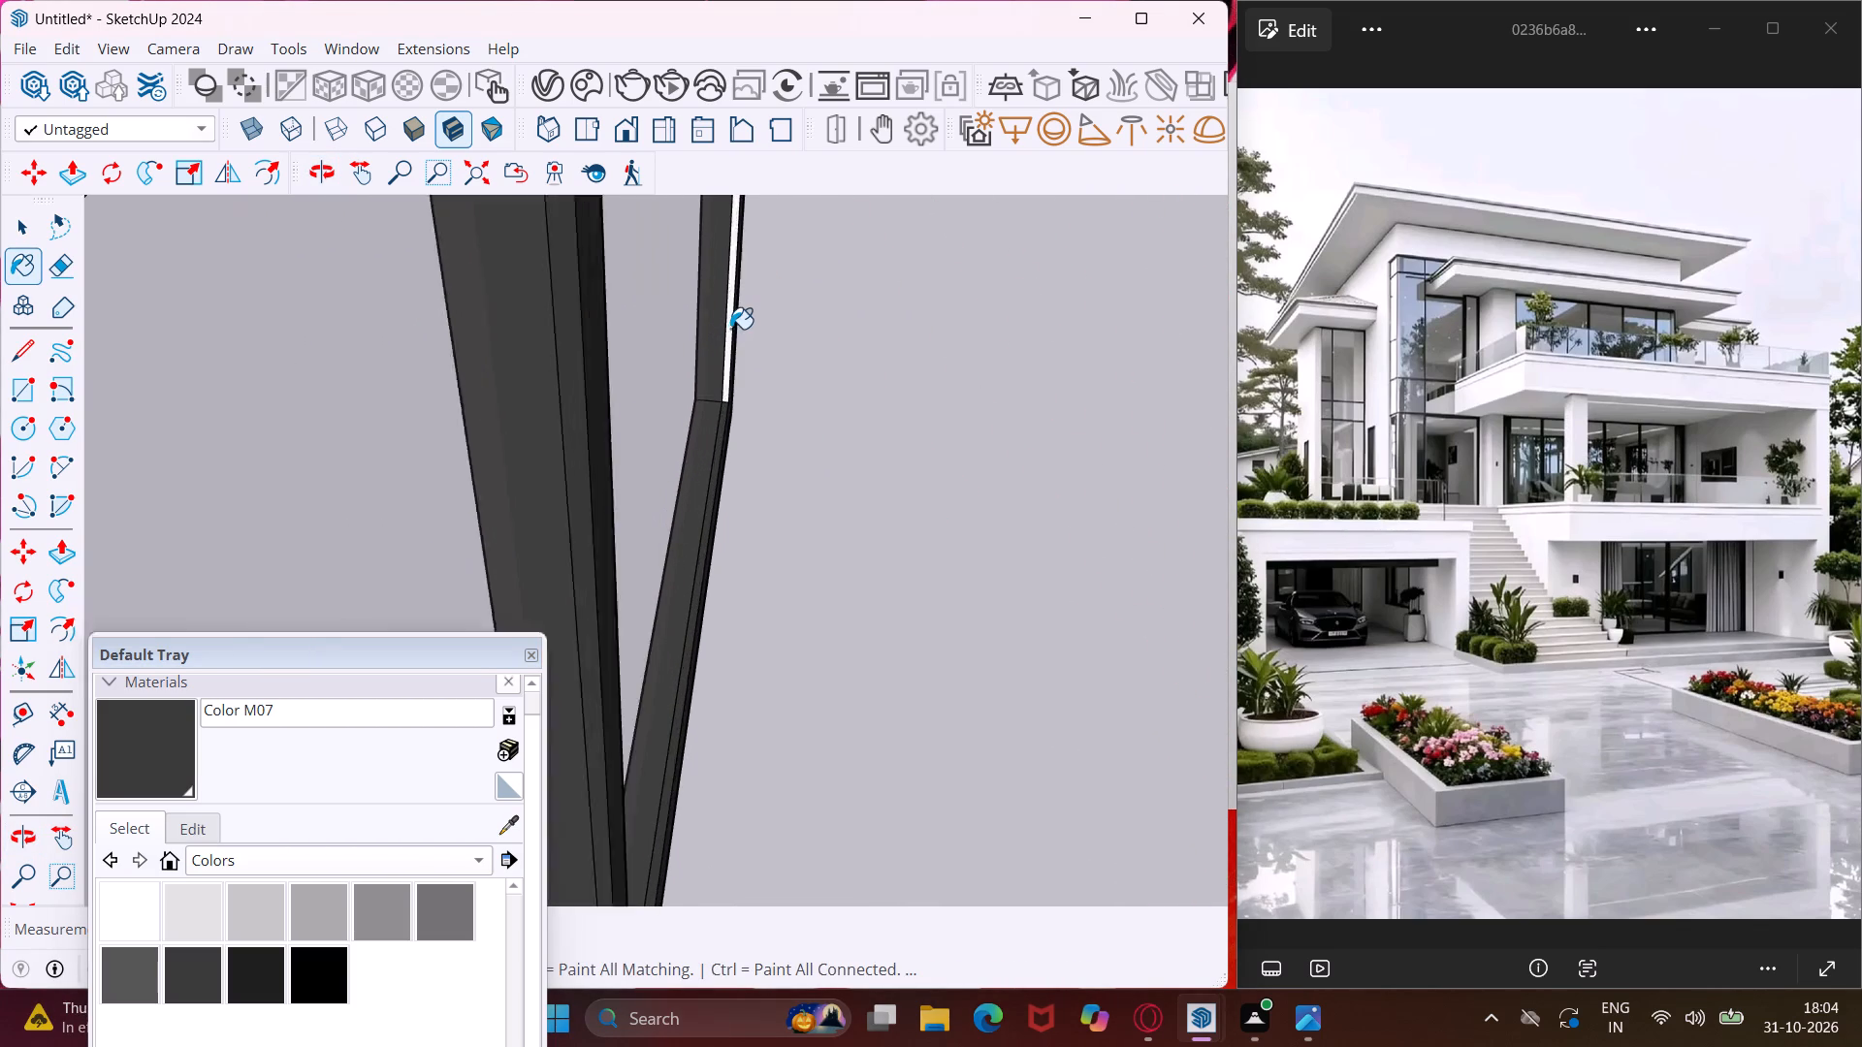
scroll(730, 329, up, 5)
click(731, 324)
Paint the light vertical strip on the end upright of the tall frame's short side with Color M07.
scroll(721, 376, down, 13)
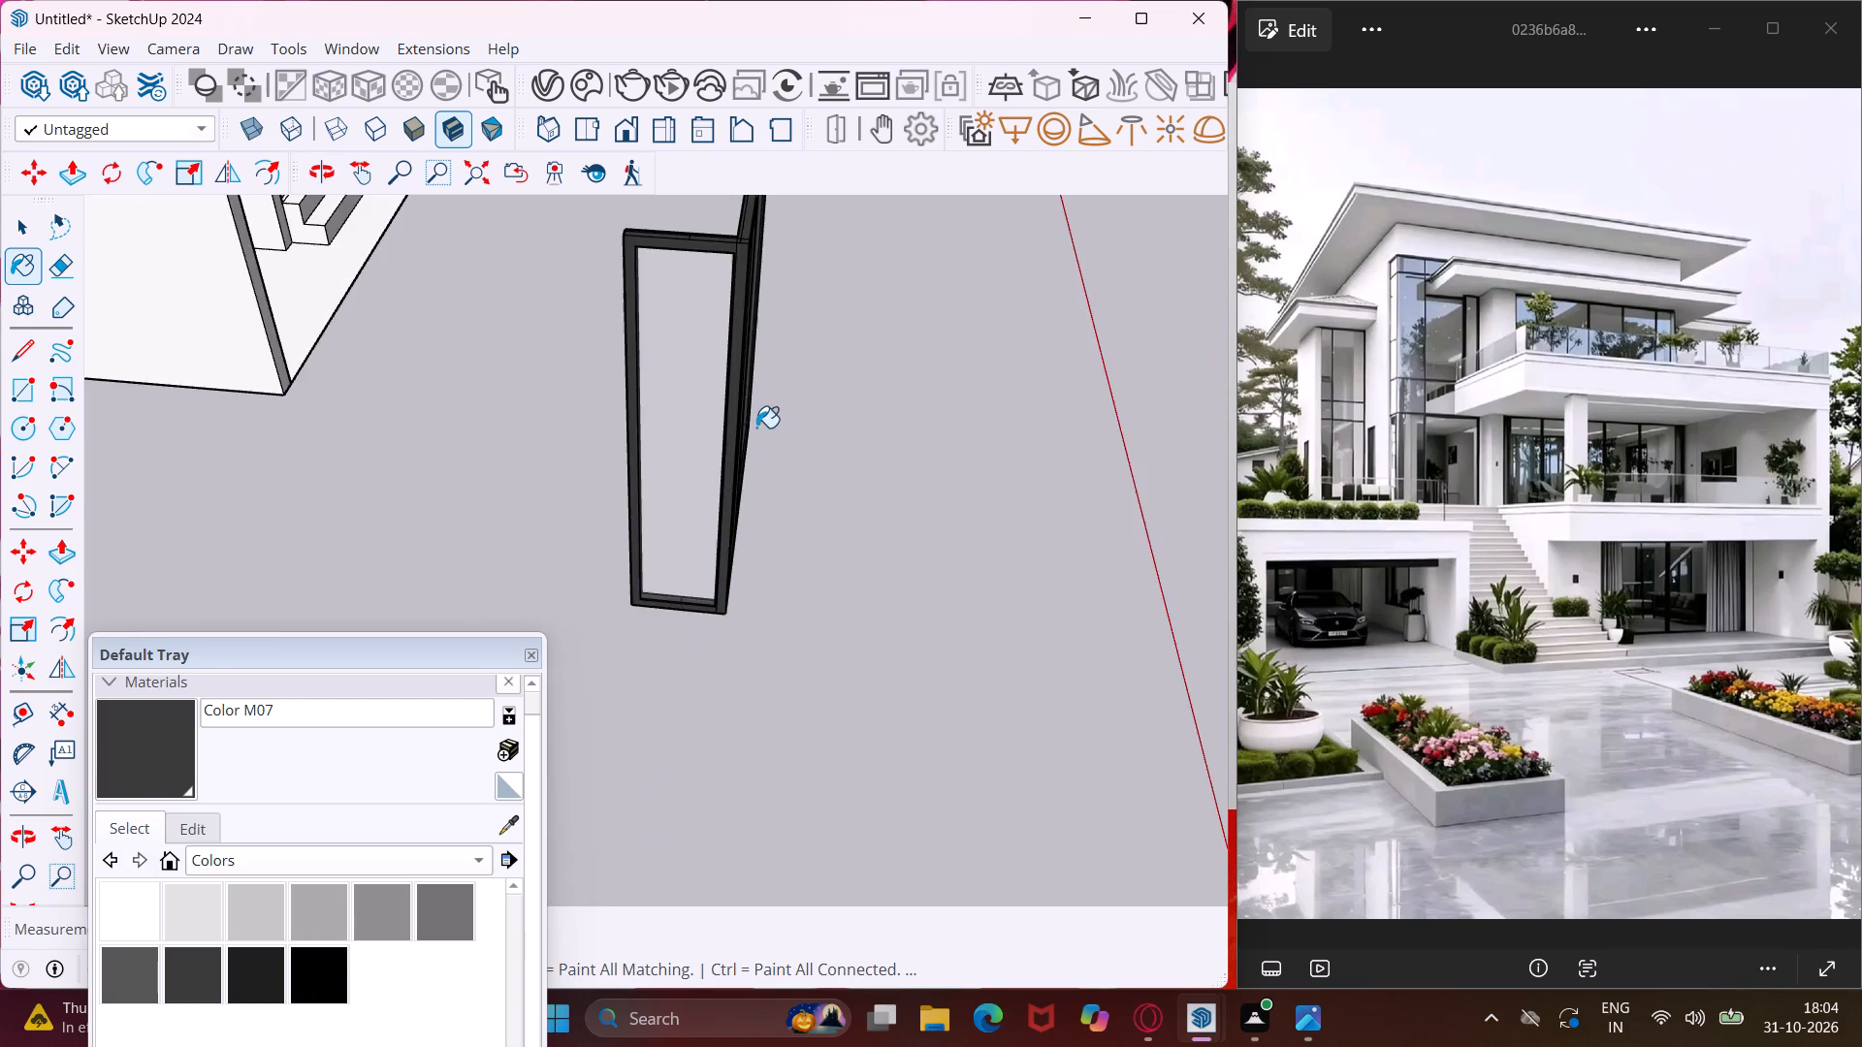
scroll(756, 432, down, 1)
middle_drag(756, 432, 606, 101)
scroll(771, 281, up, 3)
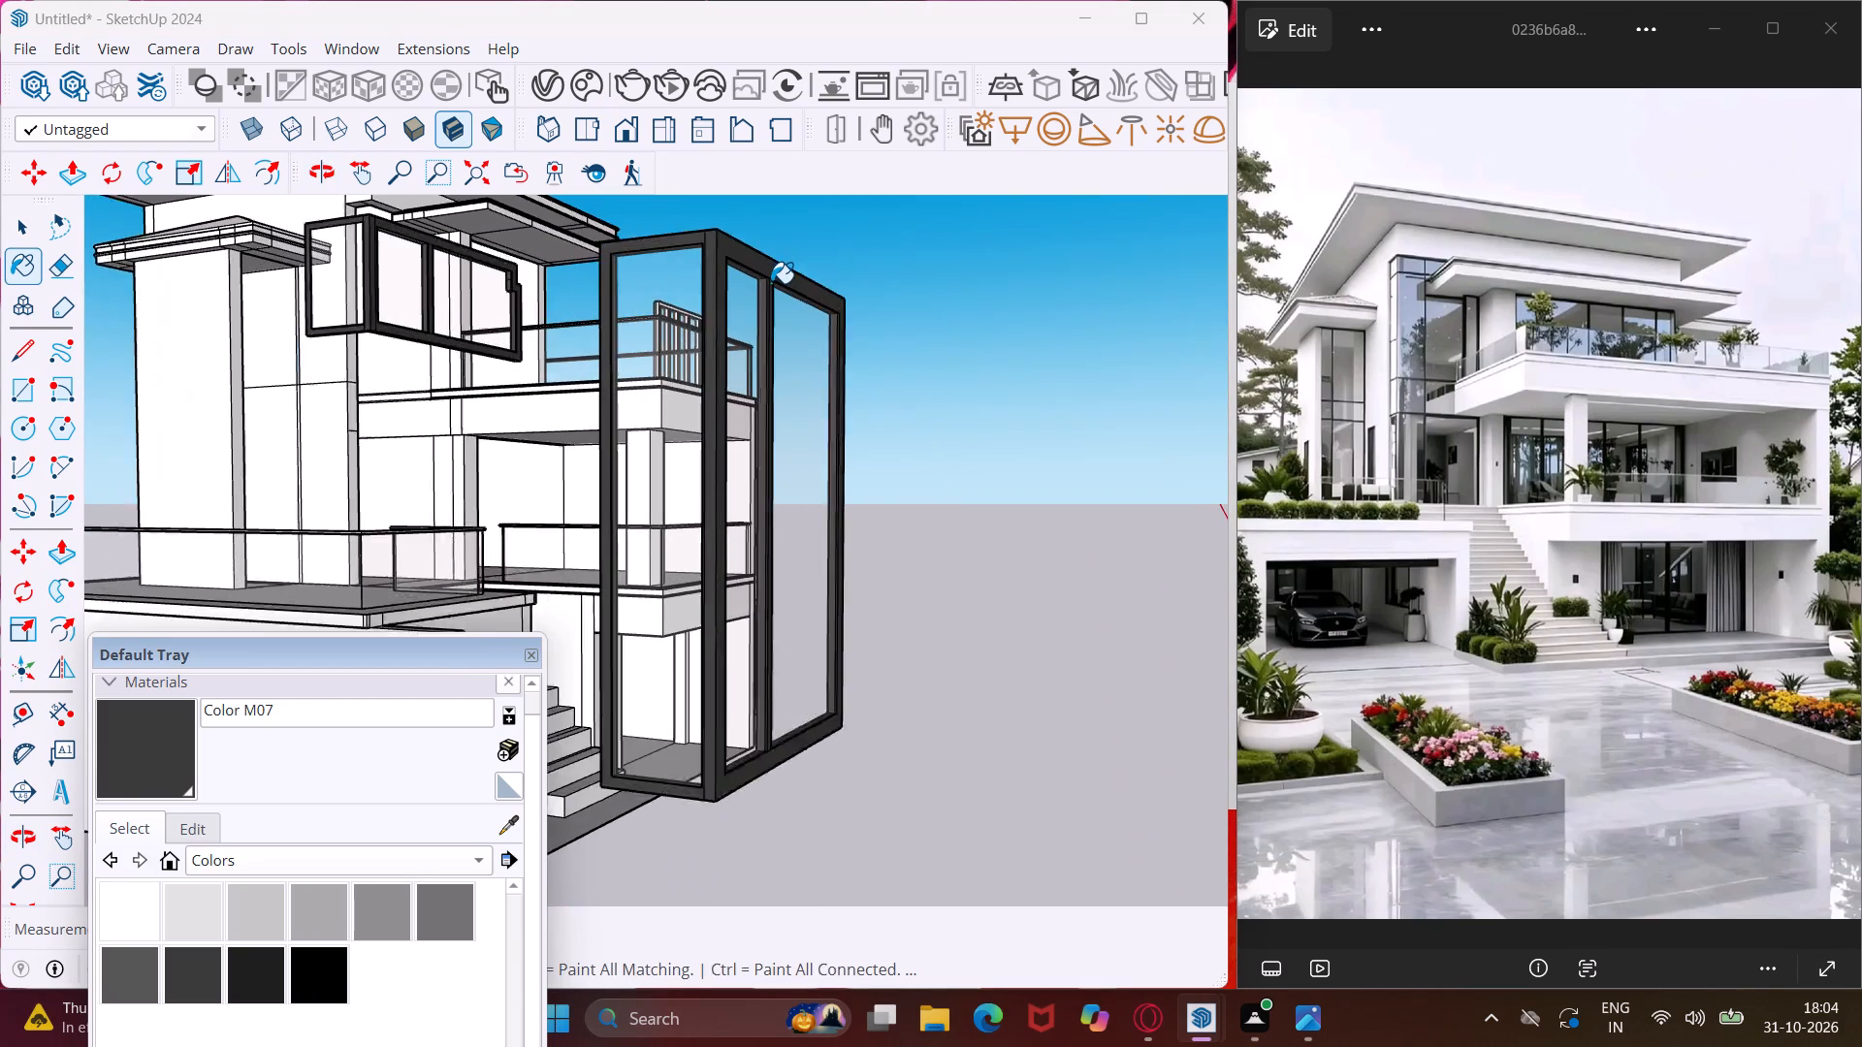
scroll(771, 283, up, 12)
middle_drag(771, 283, 407, 279)
scroll(771, 283, up, 1)
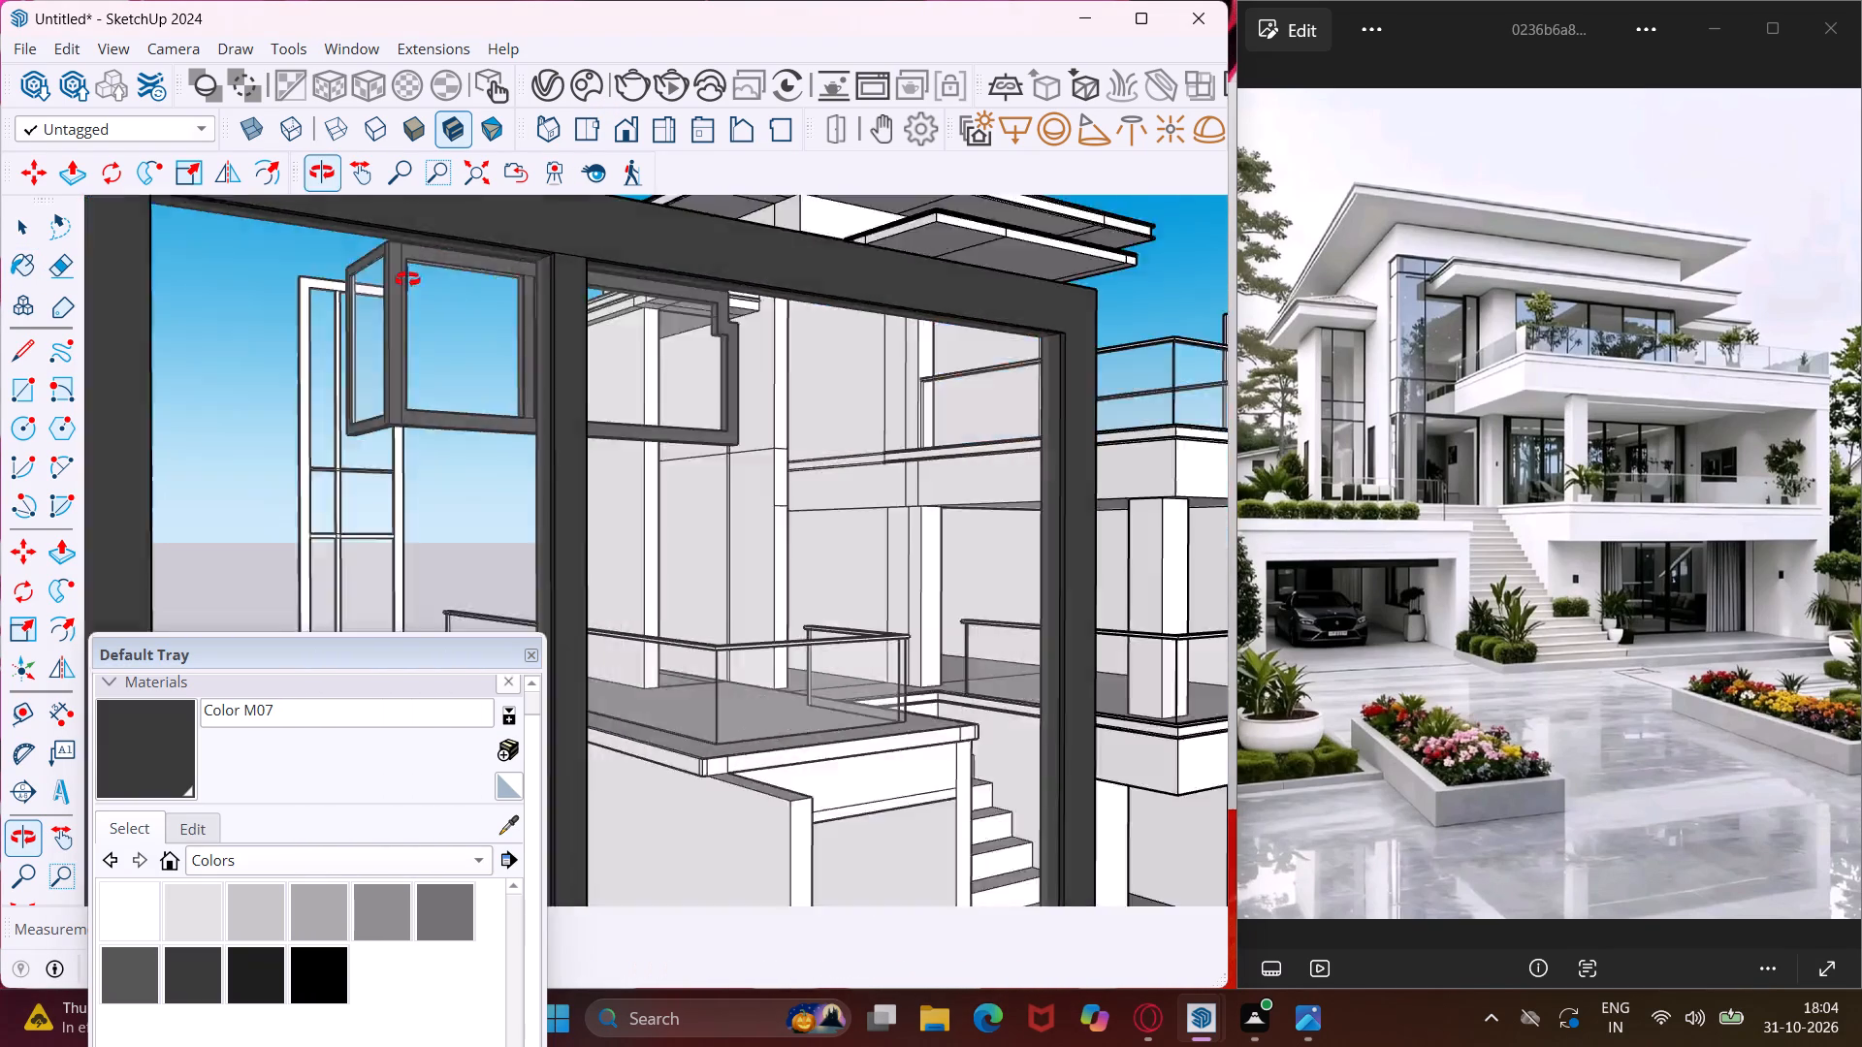
middle_drag(407, 279, 369, 370)
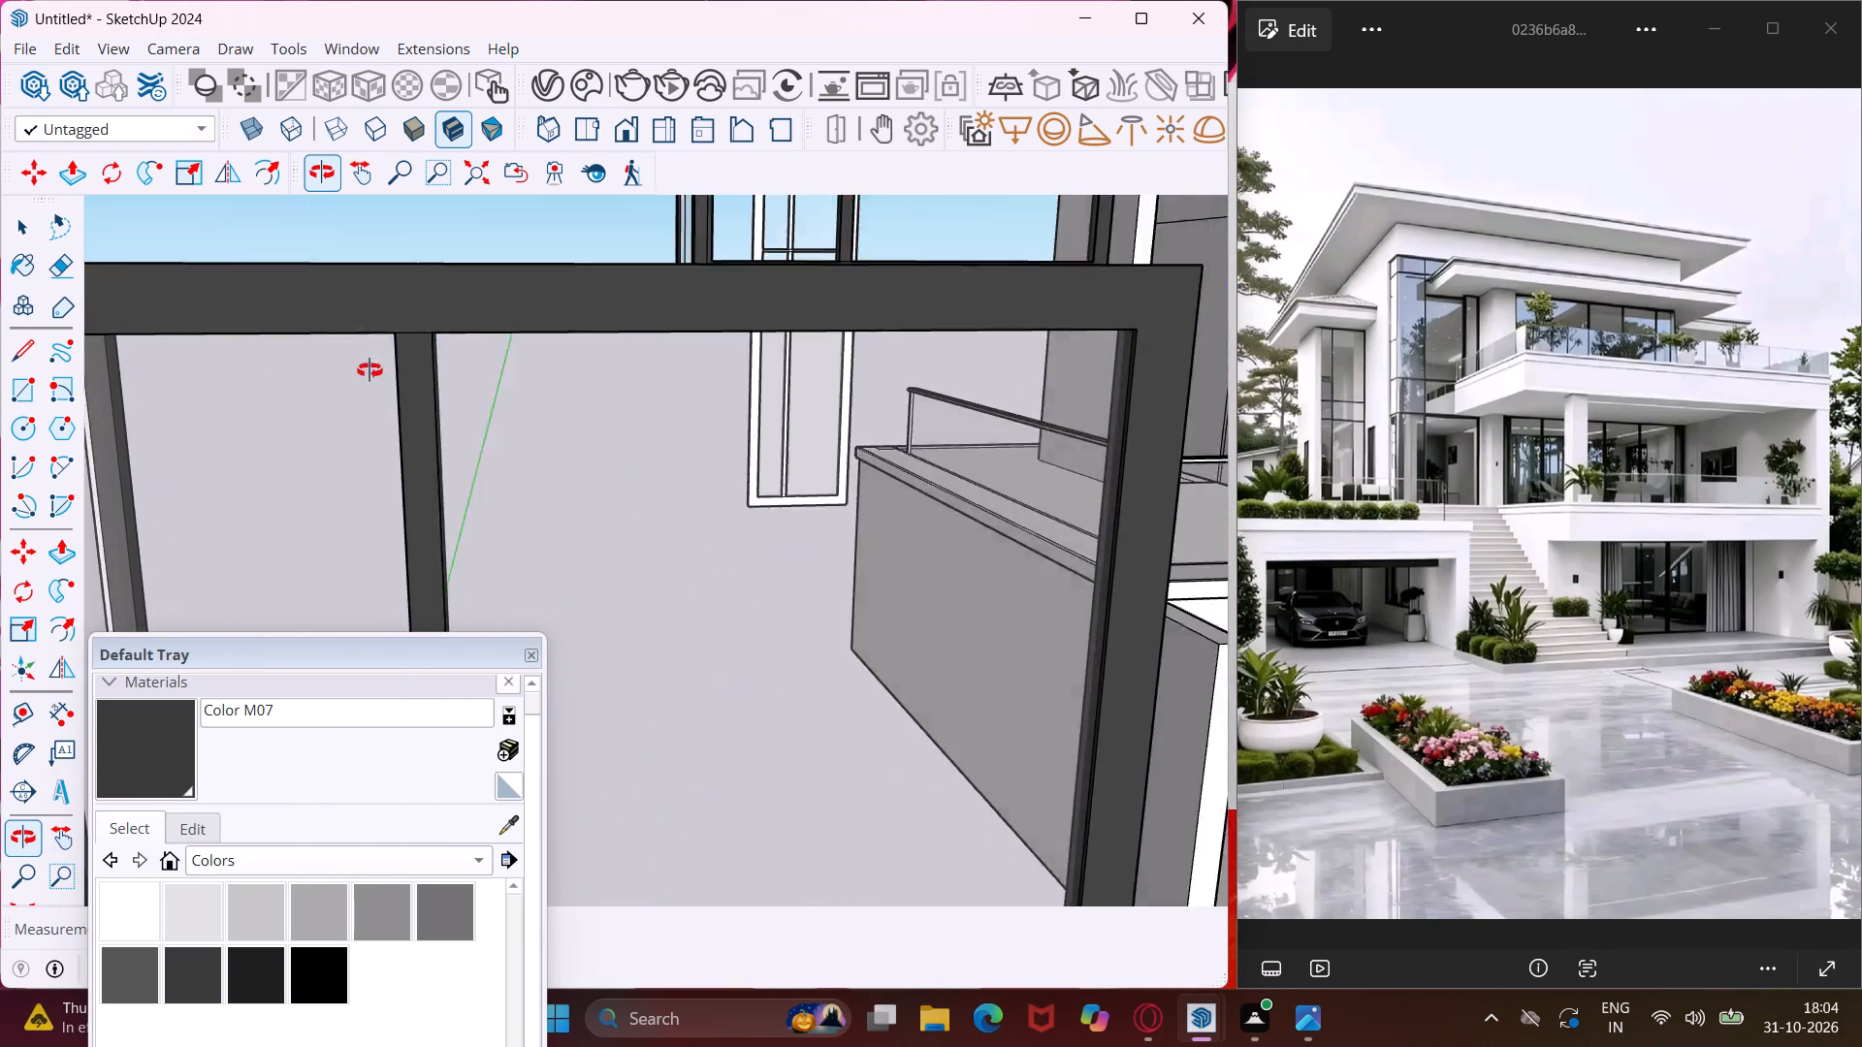
middle_drag(369, 370, 687, 378)
scroll(662, 344, down, 6)
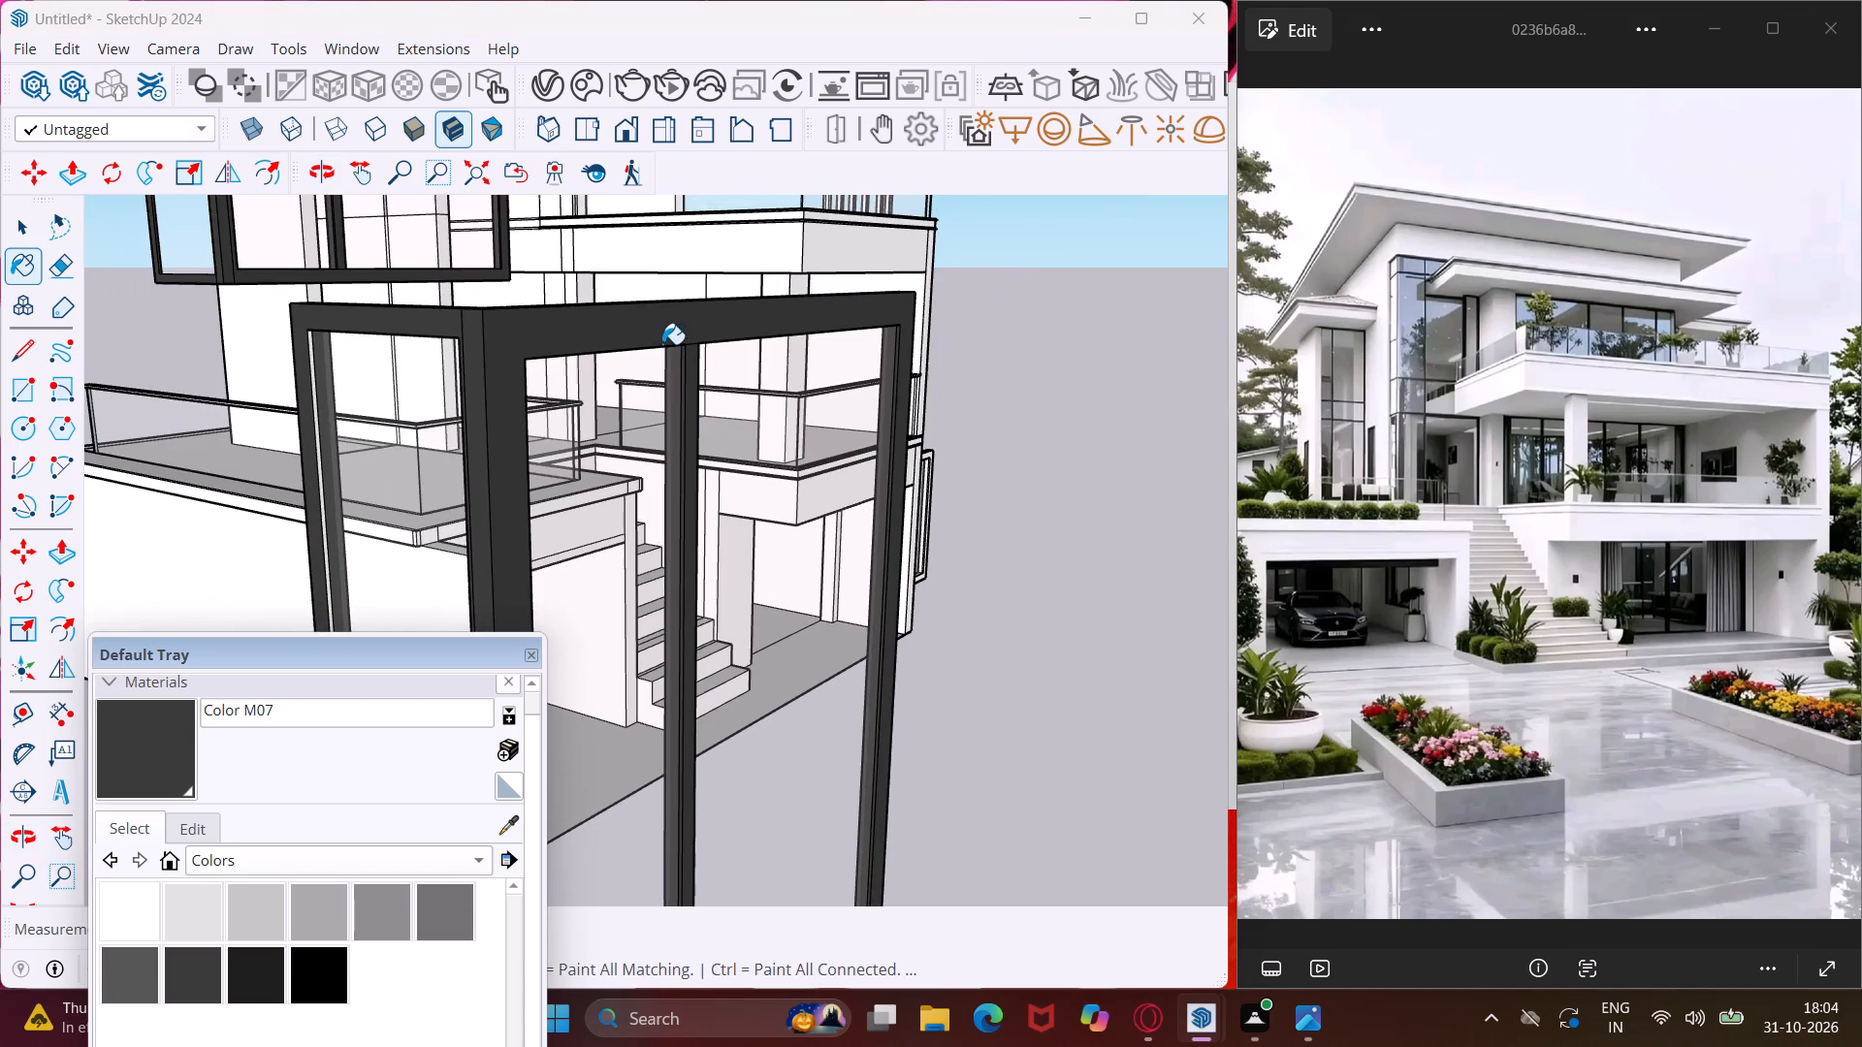
scroll(309, 412, up, 11)
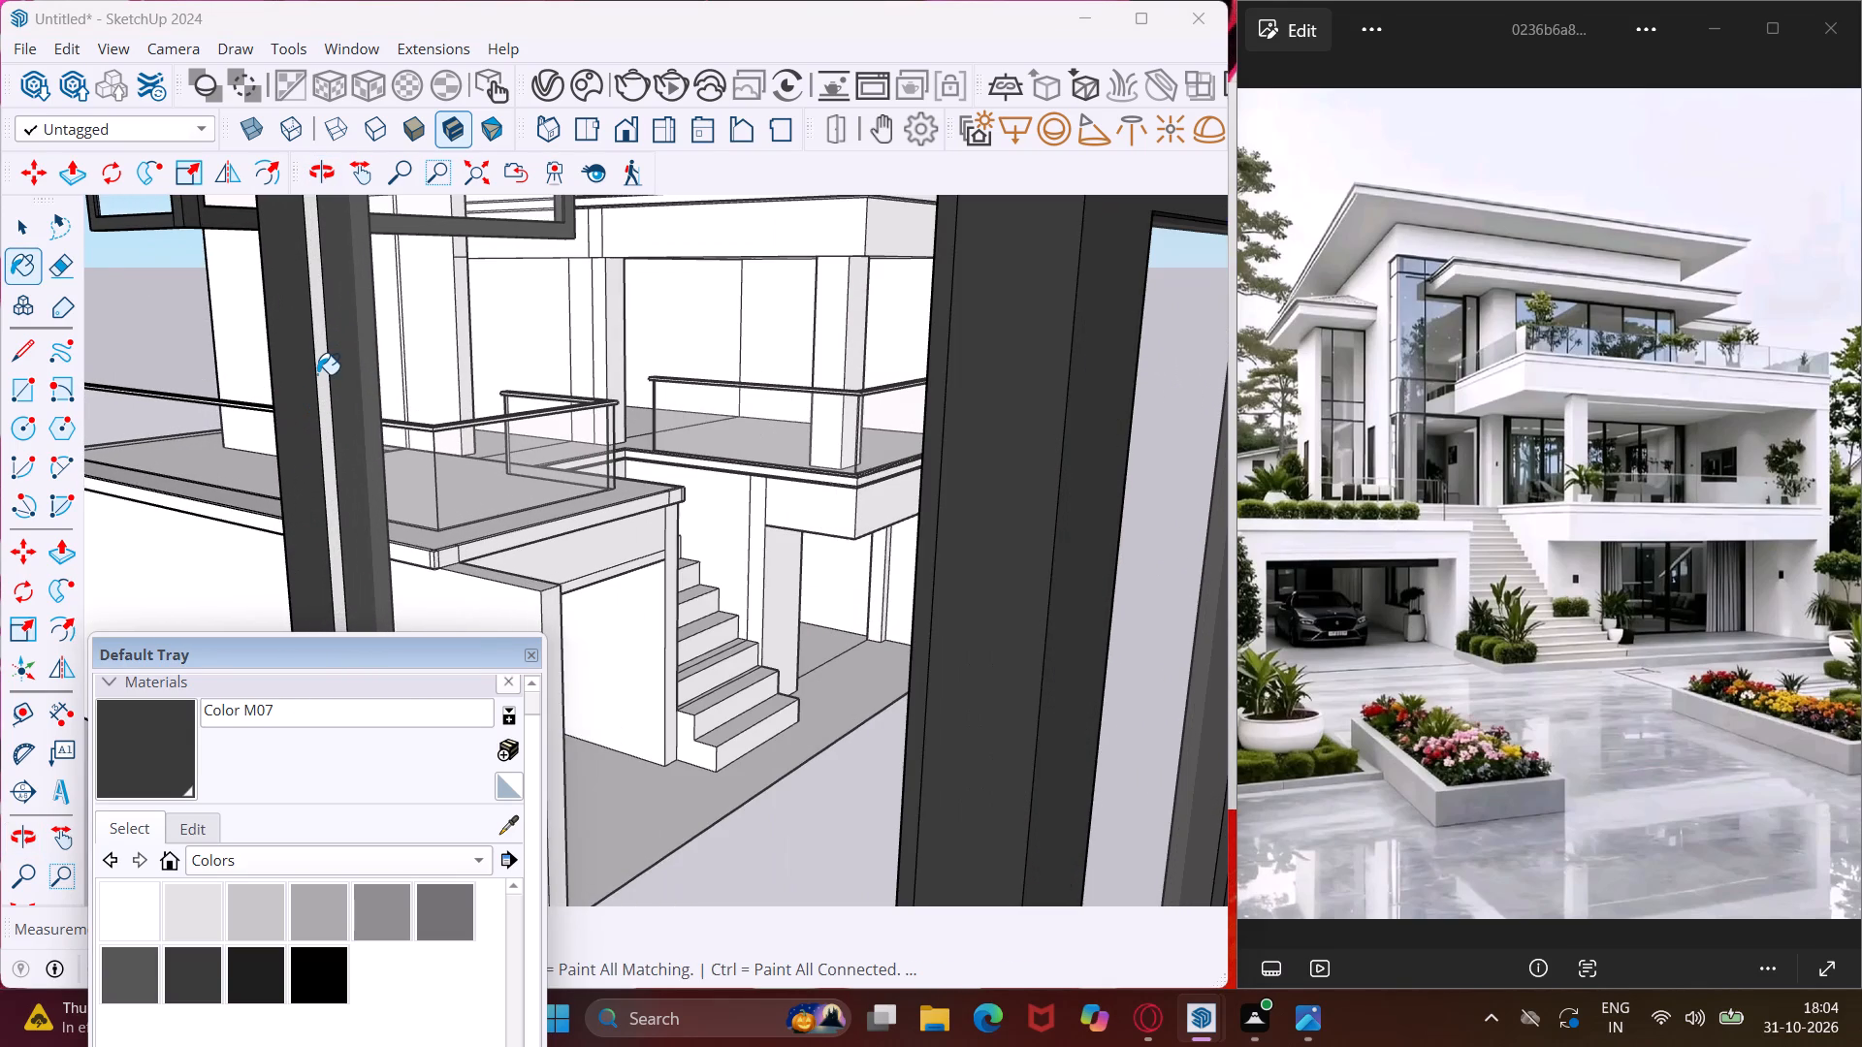
click(317, 371)
click(318, 370)
Paint the white underside faces of the tall corner frame's bottom rail and corner with Color M07.
middle_drag(318, 370, 391, 256)
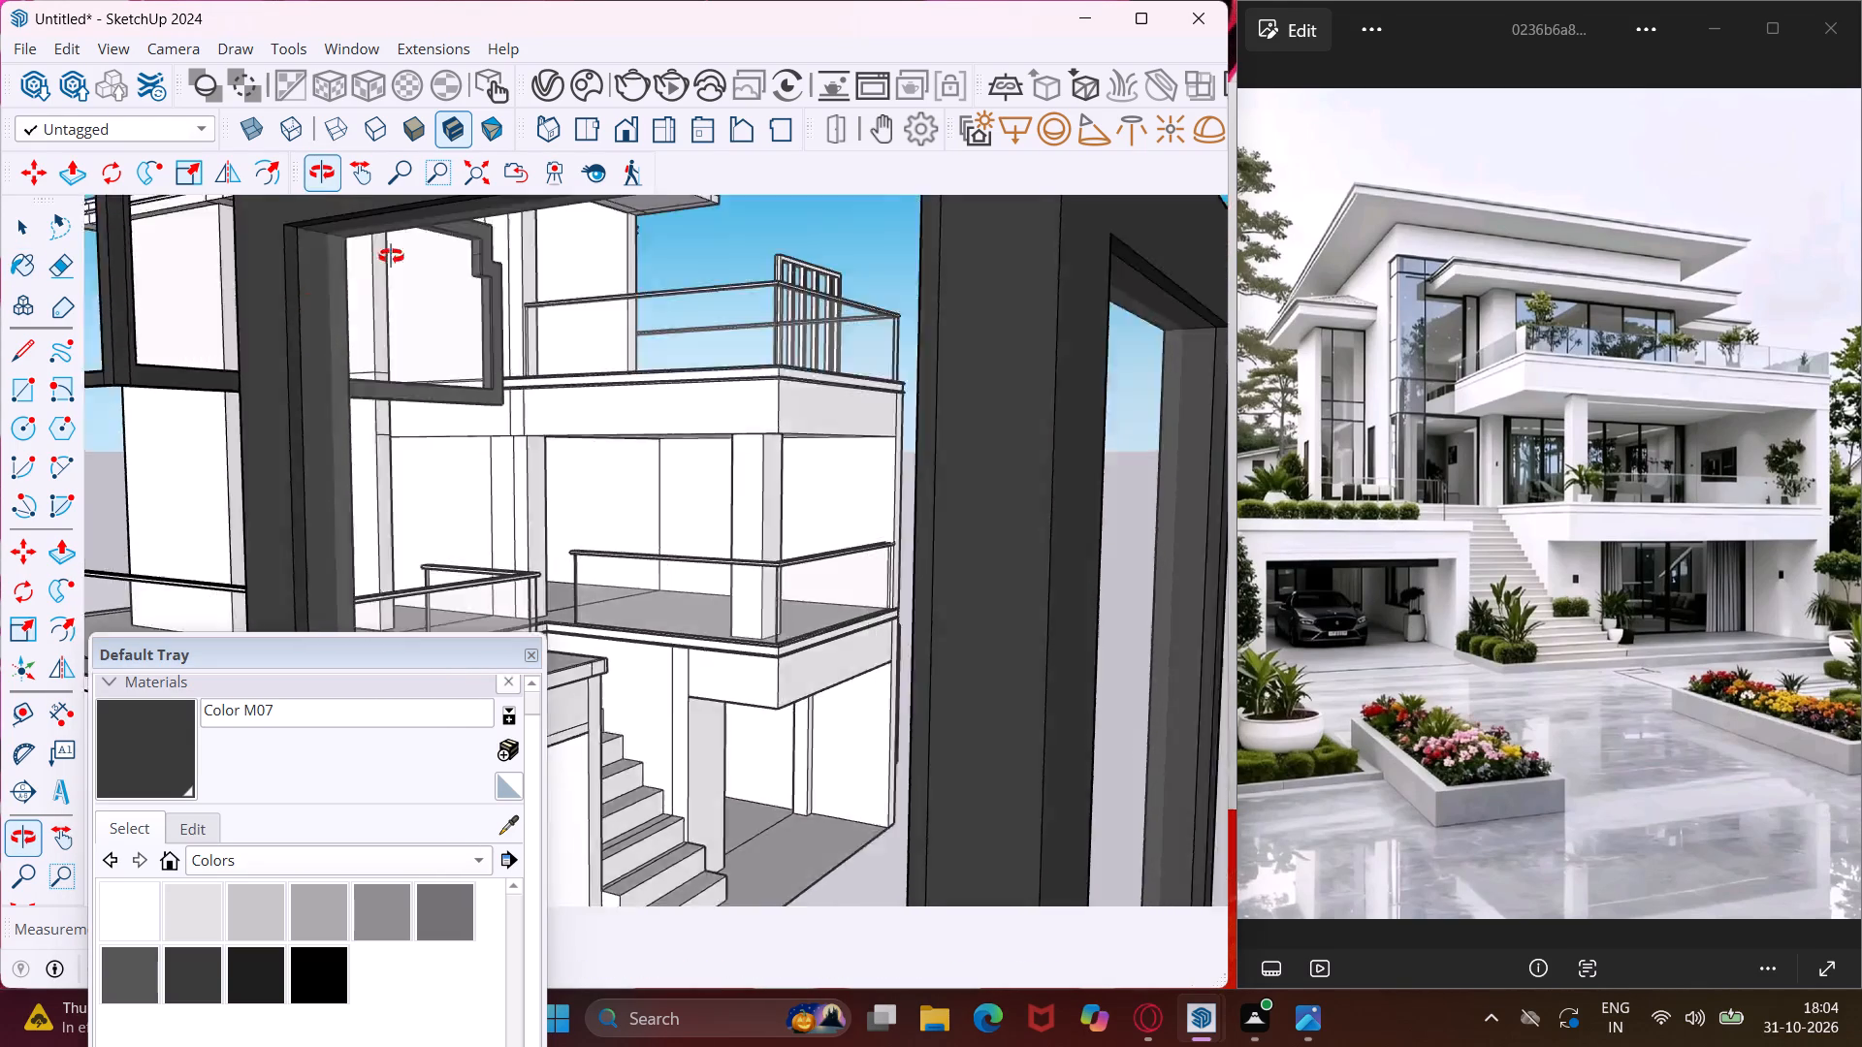
middle_drag(391, 256, 816, 419)
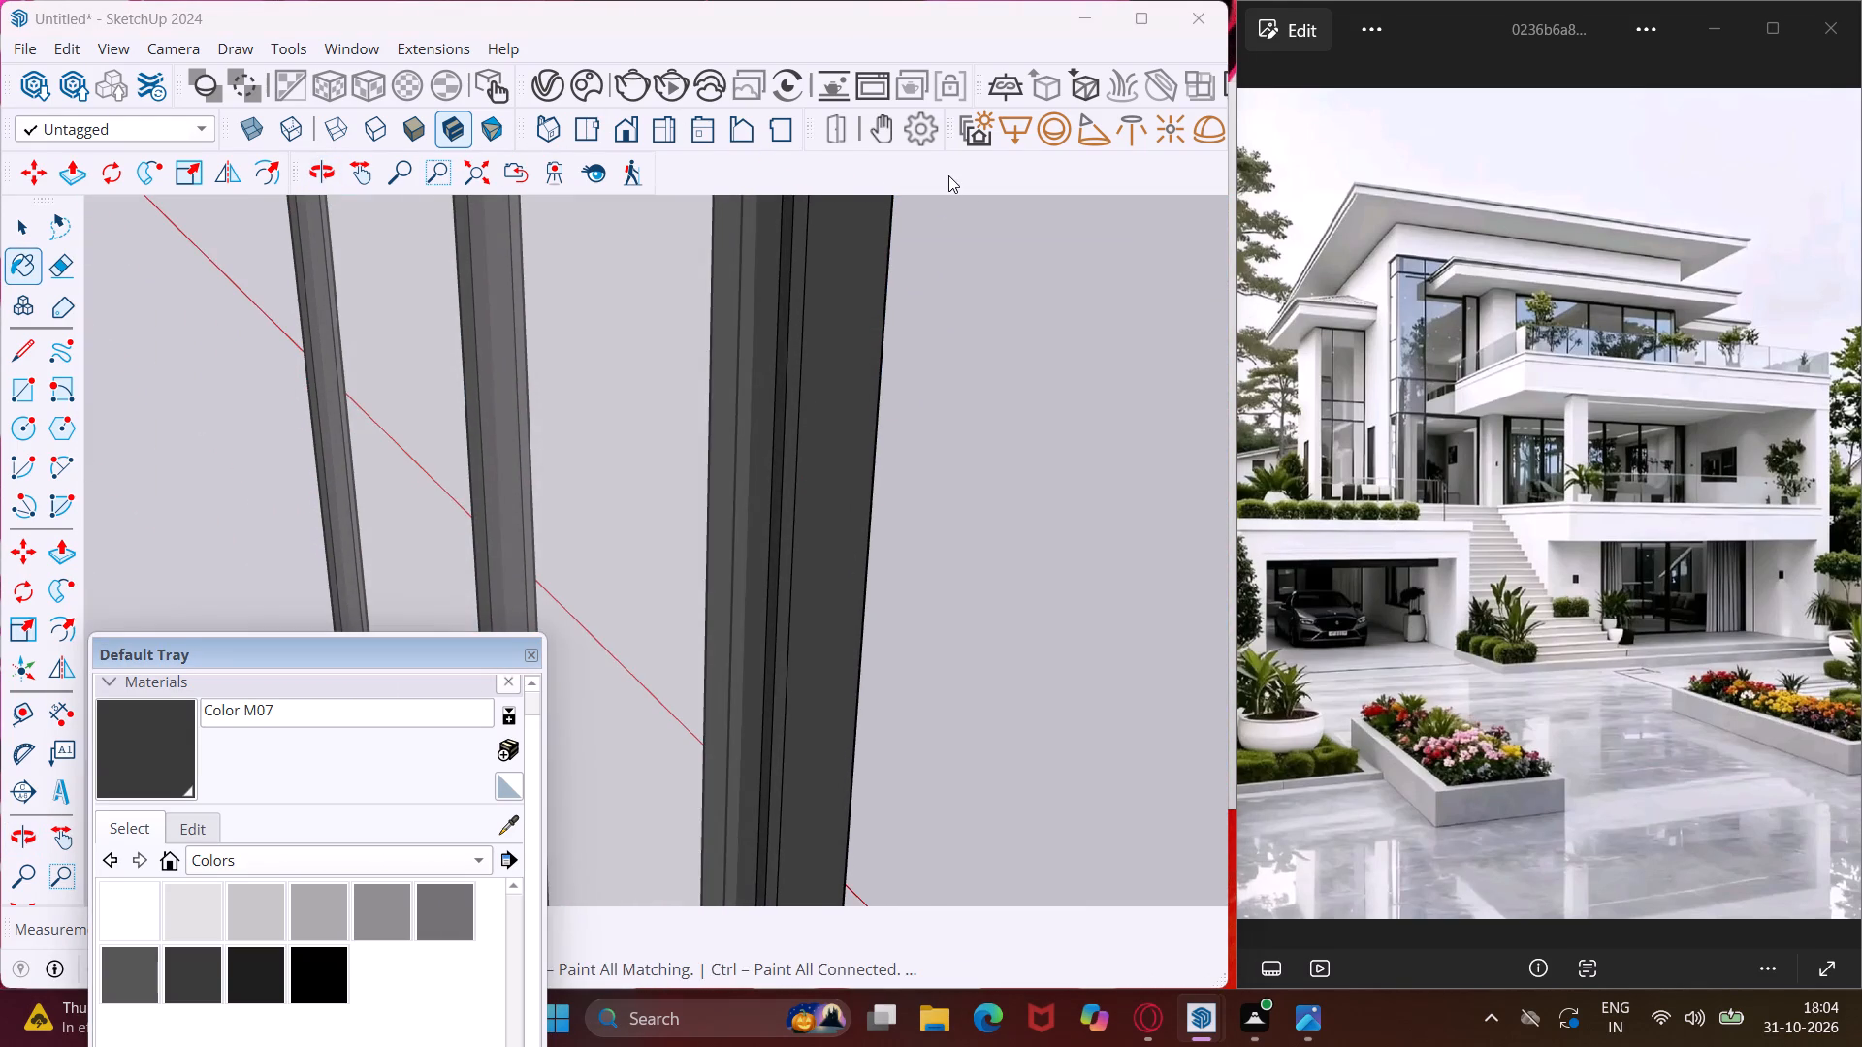
scroll(948, 175, down, 12)
scroll(902, 266, down, 11)
middle_drag(842, 565, 808, 456)
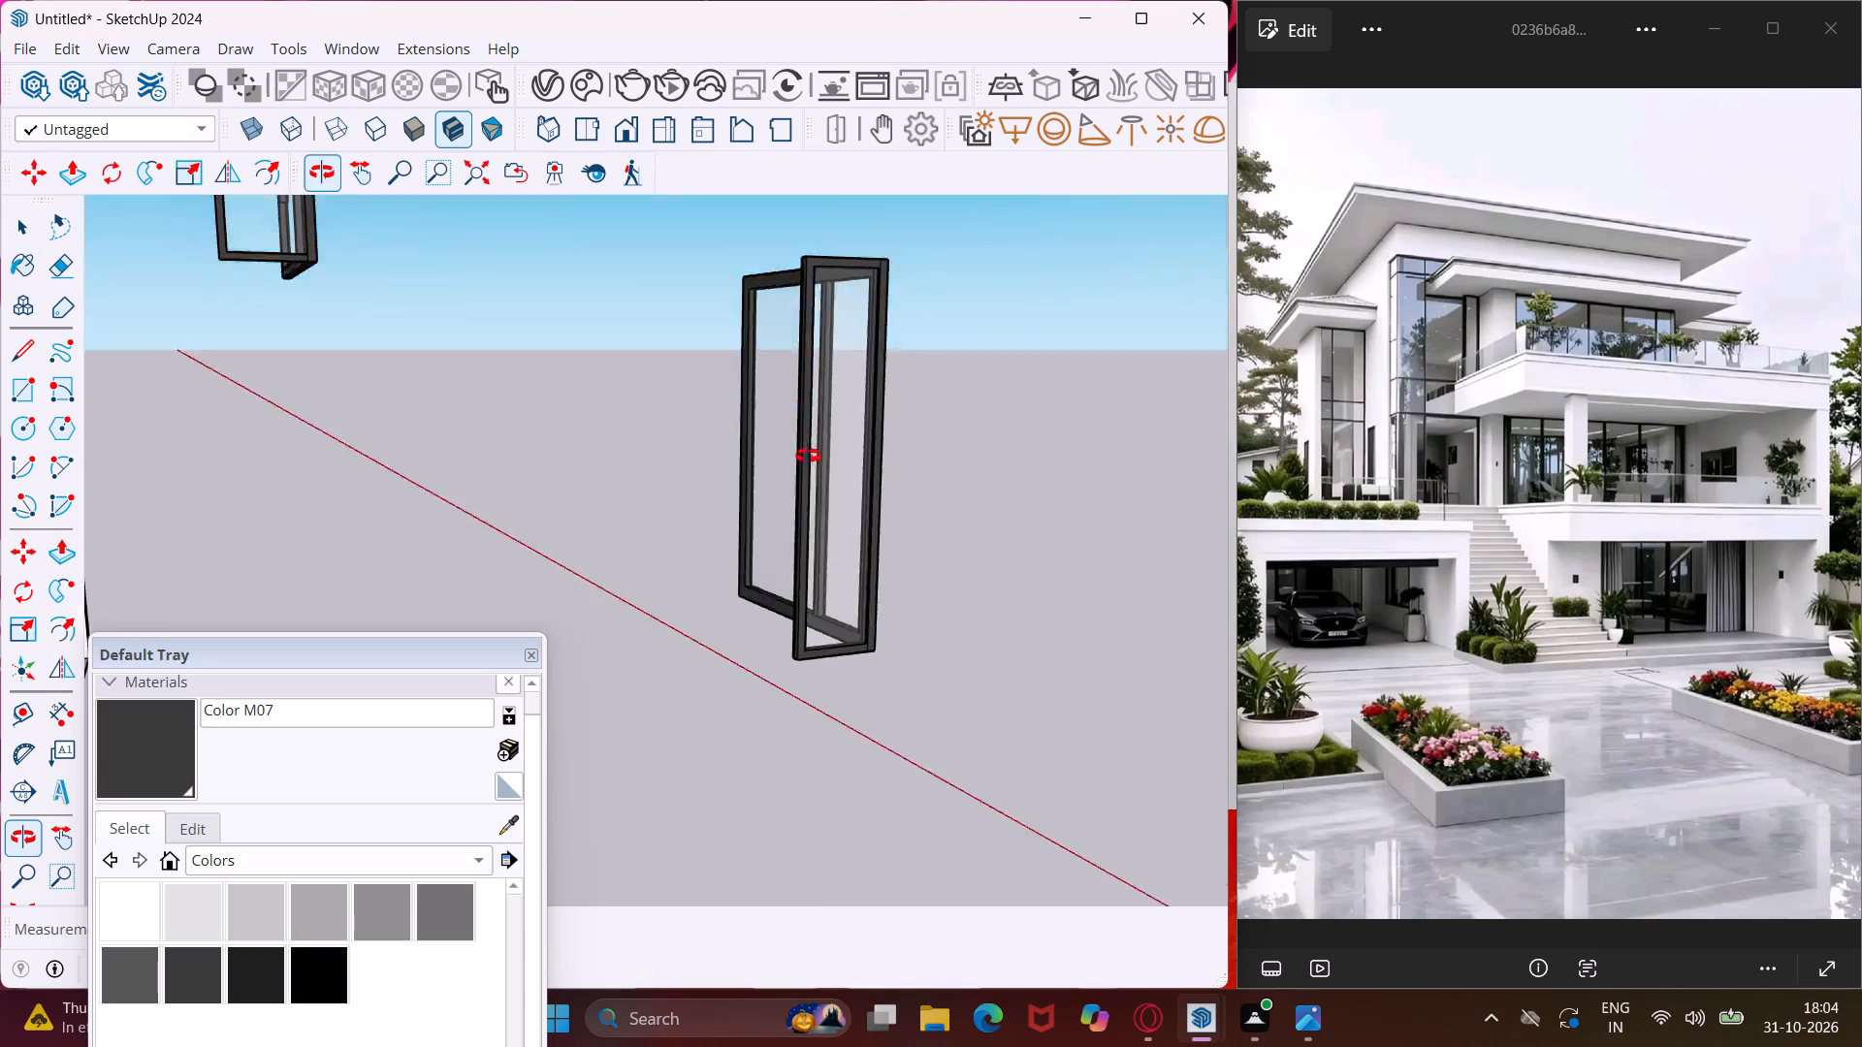
middle_drag(808, 456, 714, 172)
scroll(869, 620, up, 4)
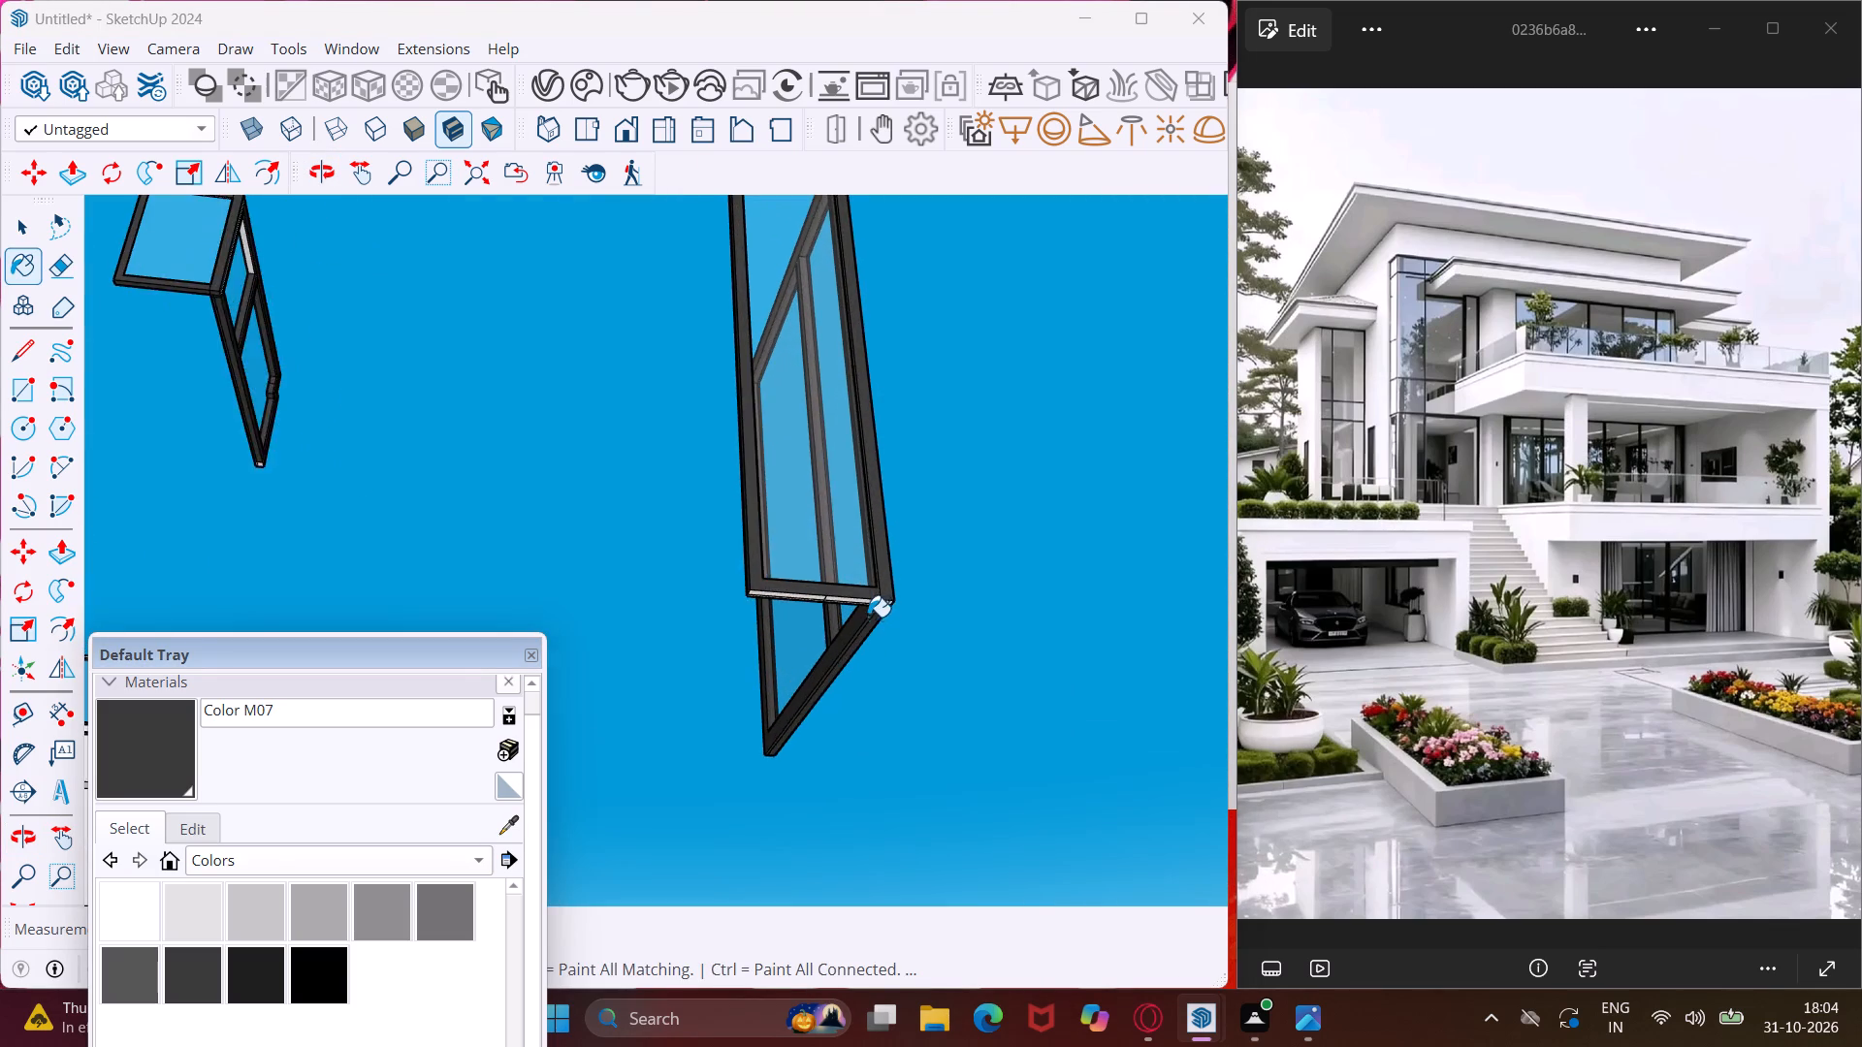
scroll(868, 597, up, 14)
middle_drag(881, 604, 909, 454)
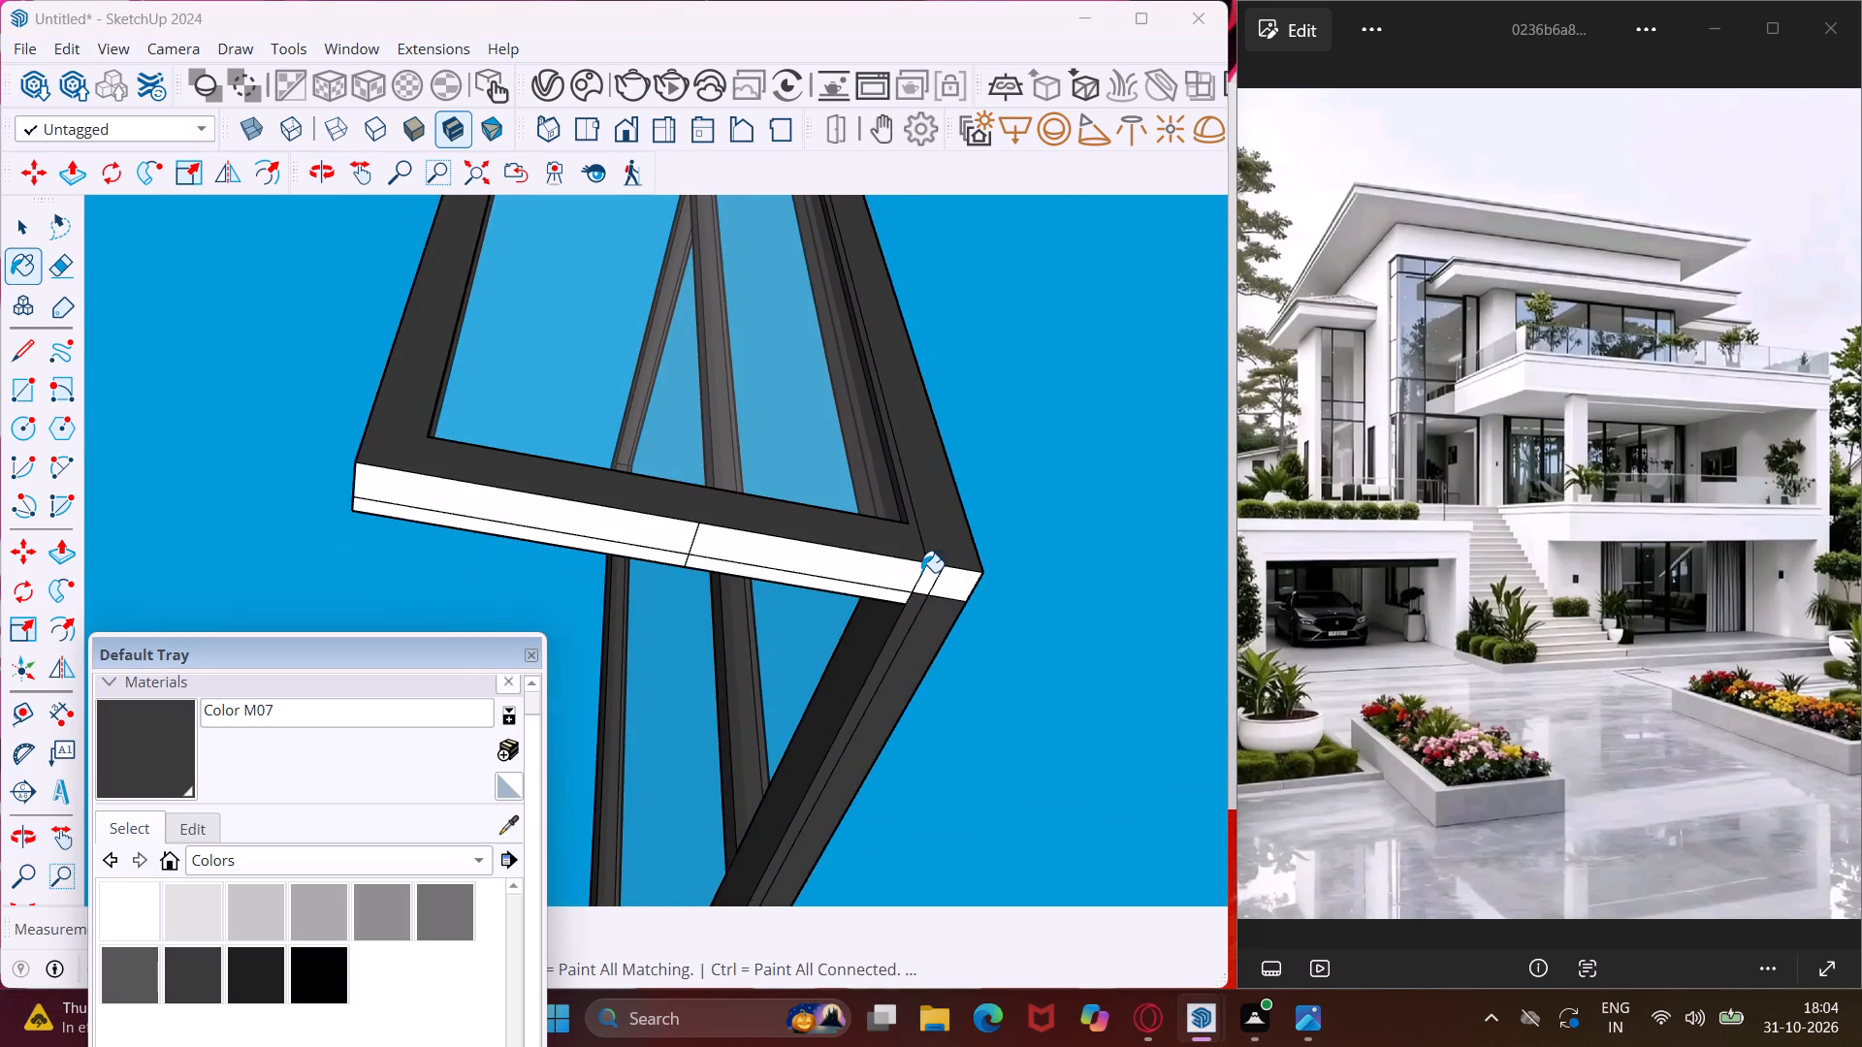
scroll(921, 573, up, 3)
click(901, 568)
click(855, 602)
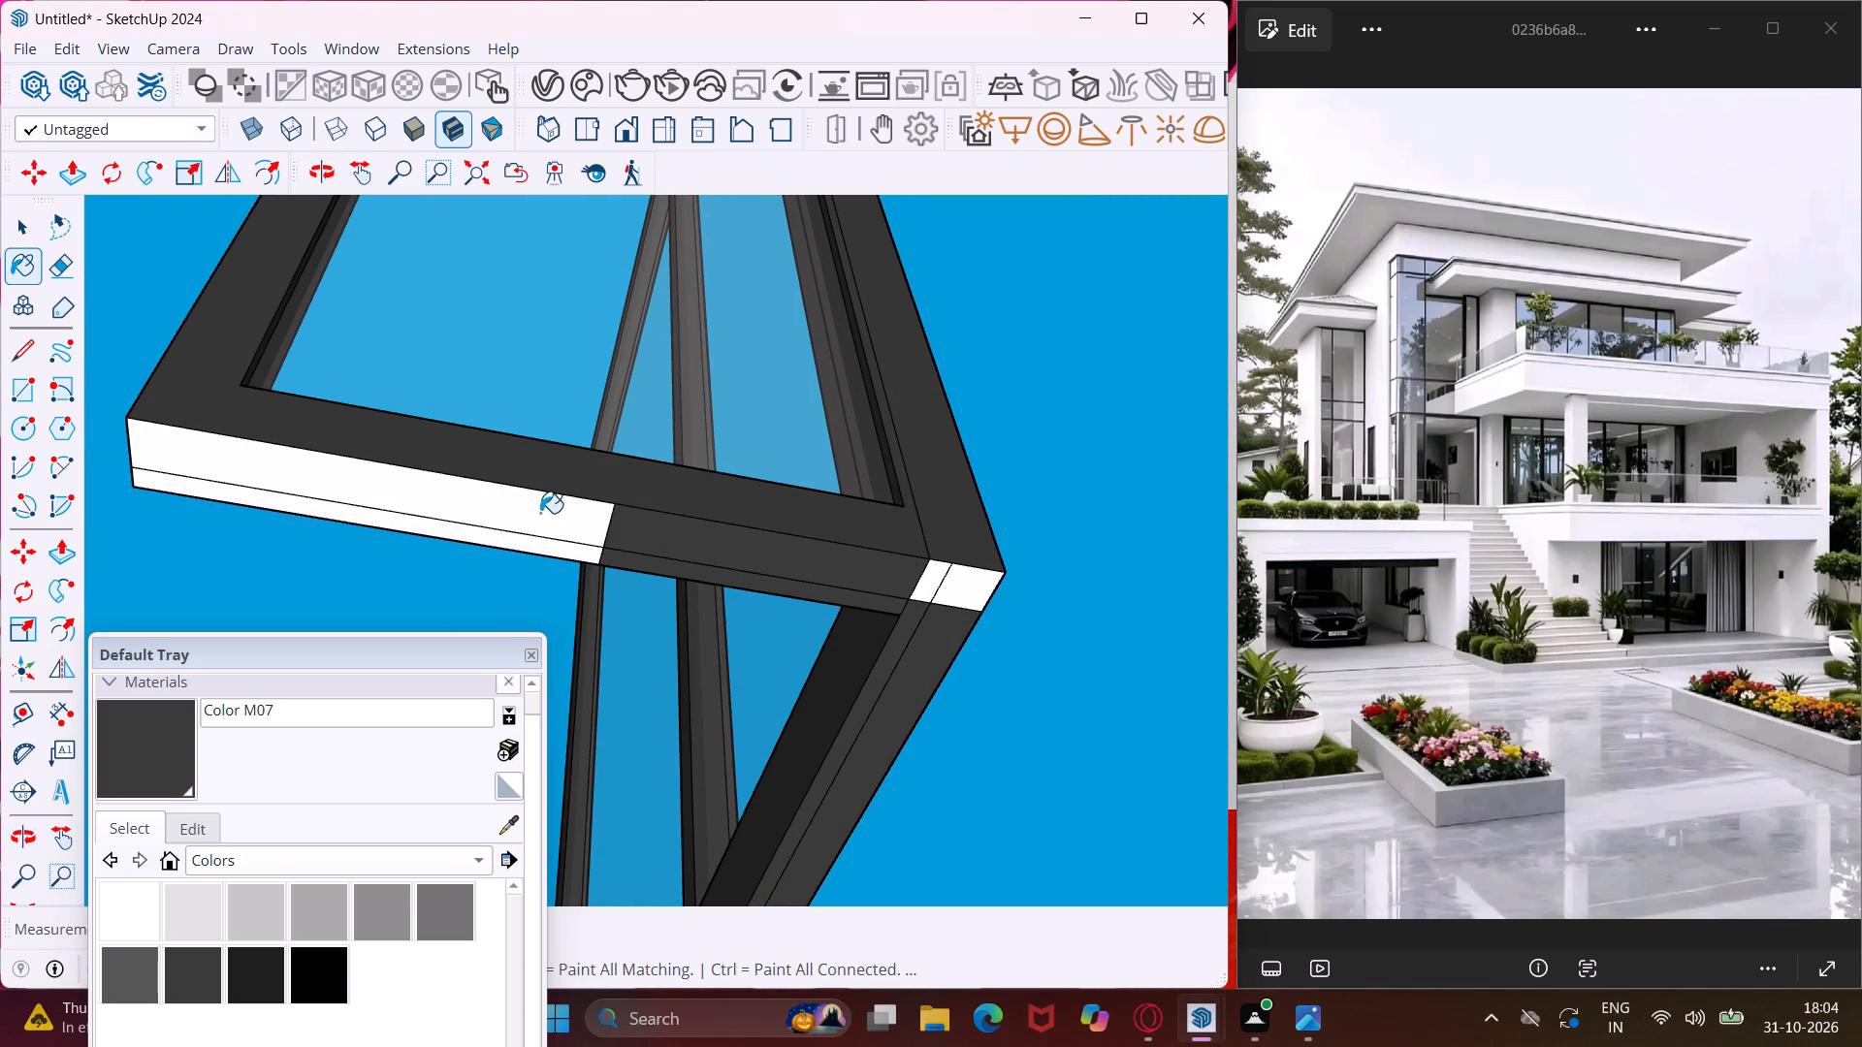
click(540, 513)
click(567, 552)
click(926, 587)
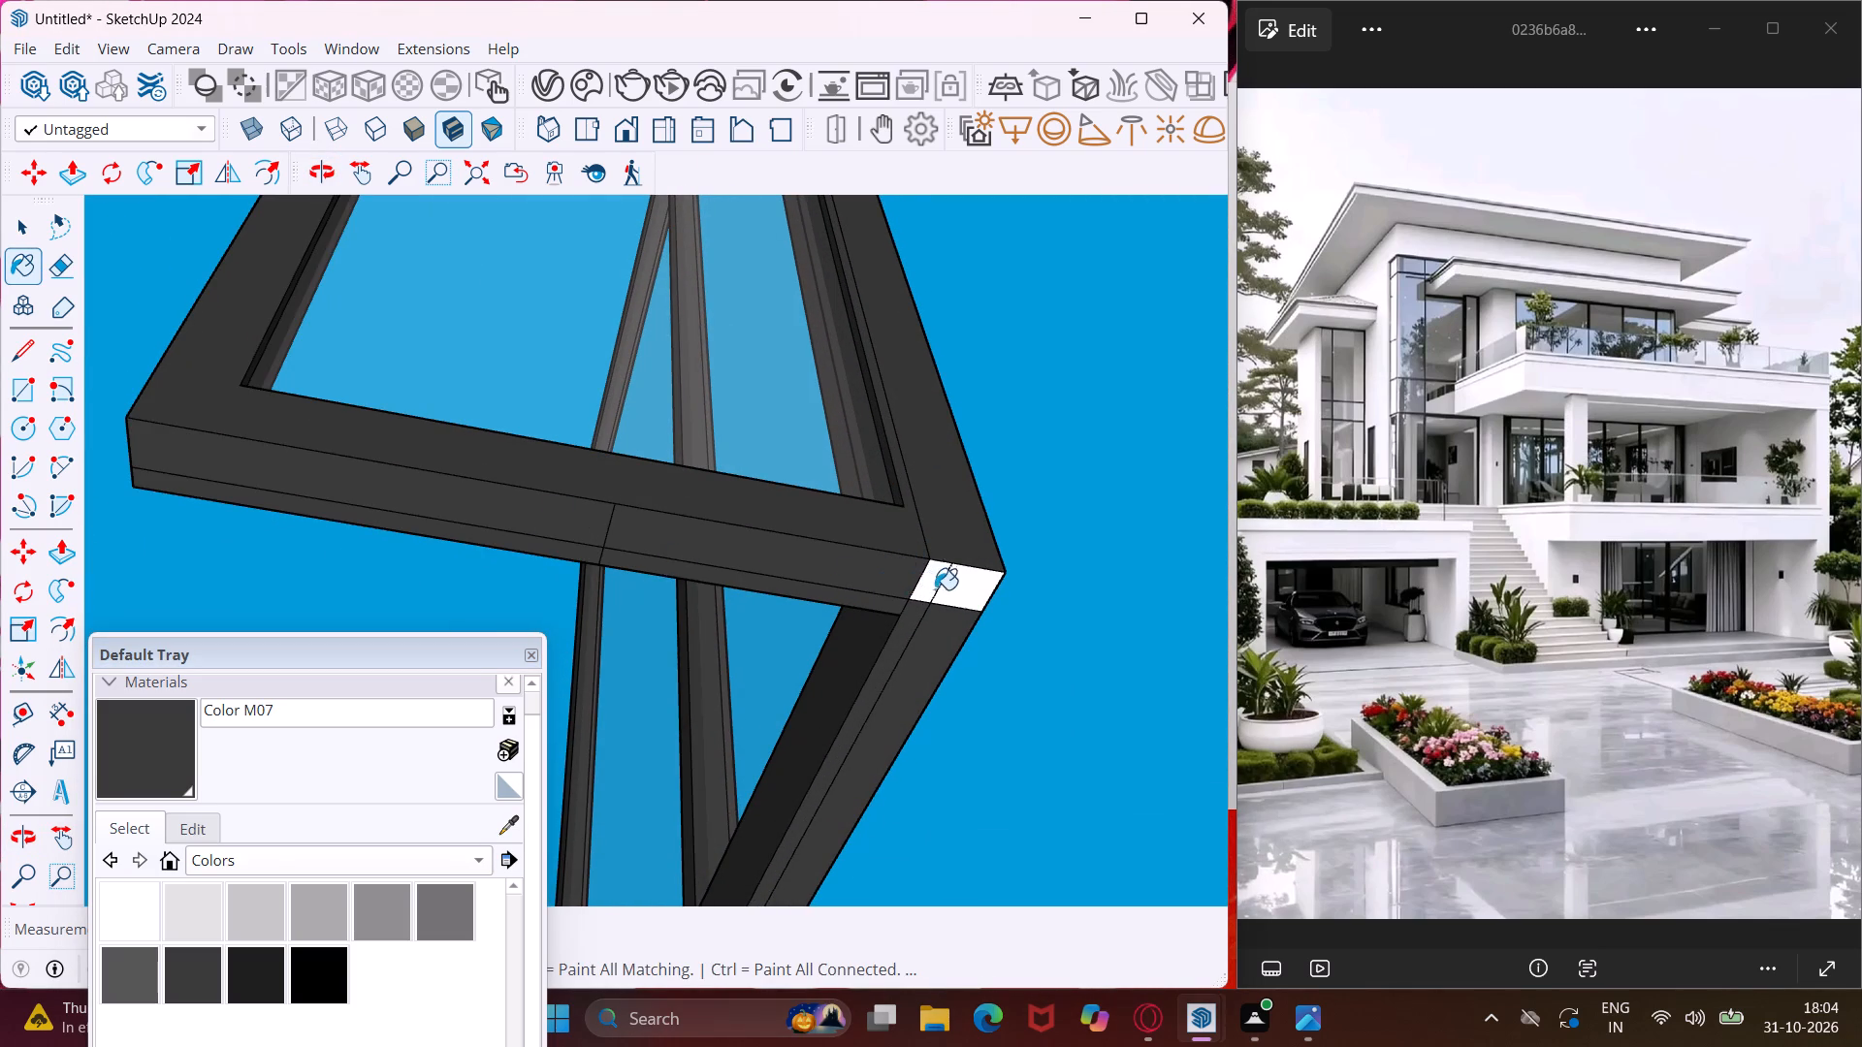
click(947, 589)
scroll(948, 589, up, 1)
middle_drag(948, 589, 845, 780)
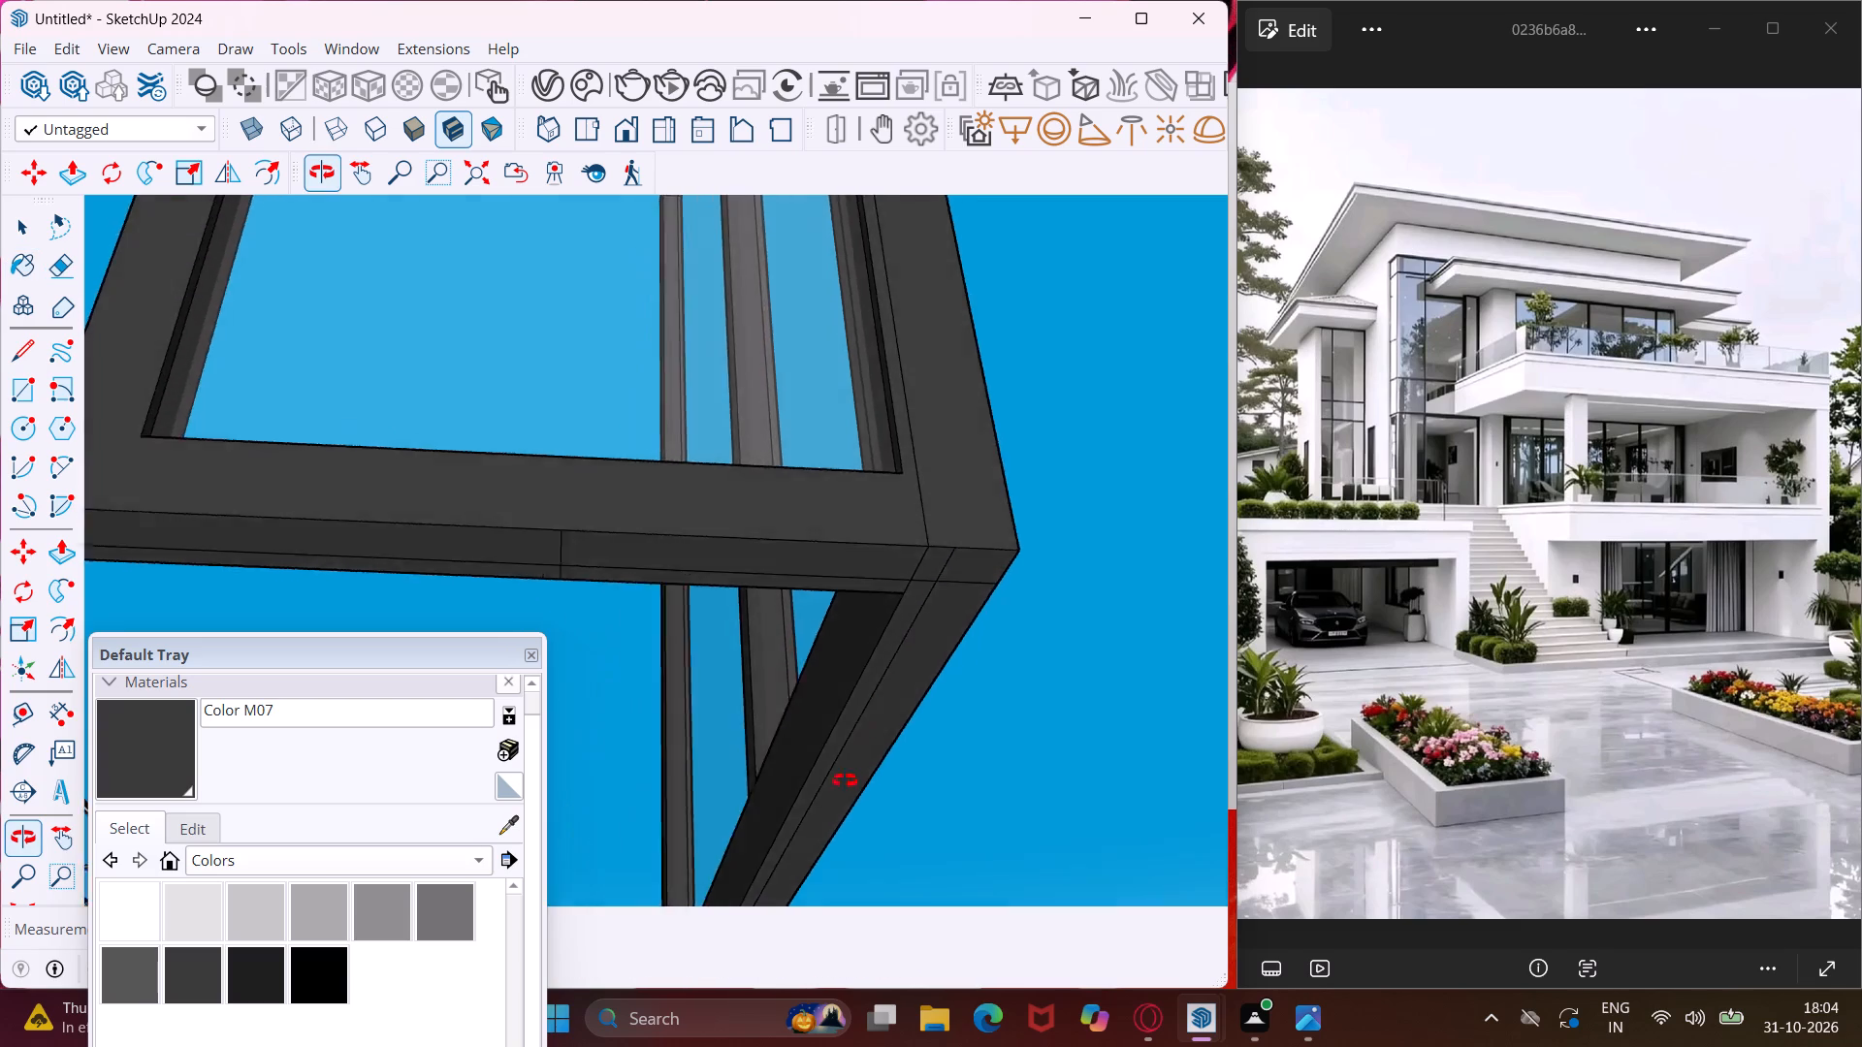
middle_drag(845, 780, 807, 950)
scroll(909, 715, down, 7)
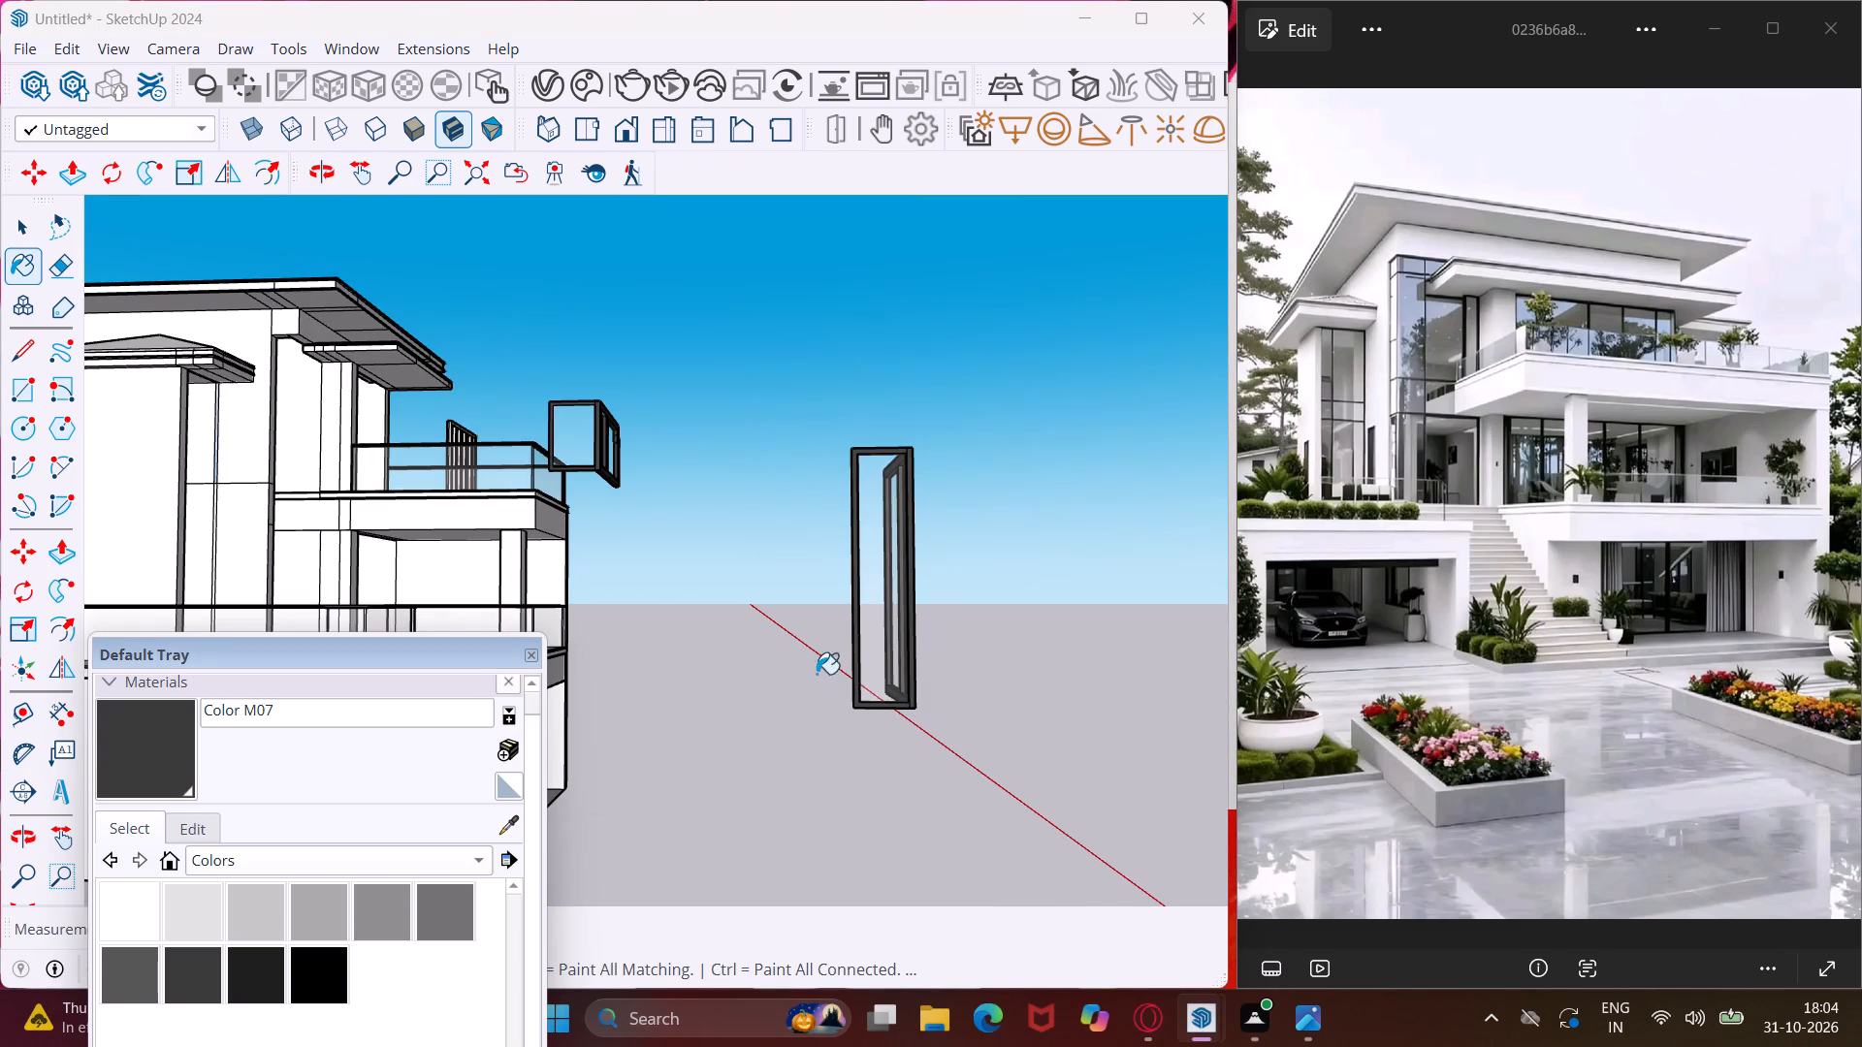
scroll(792, 619, down, 10)
key(Escape)
key(space)
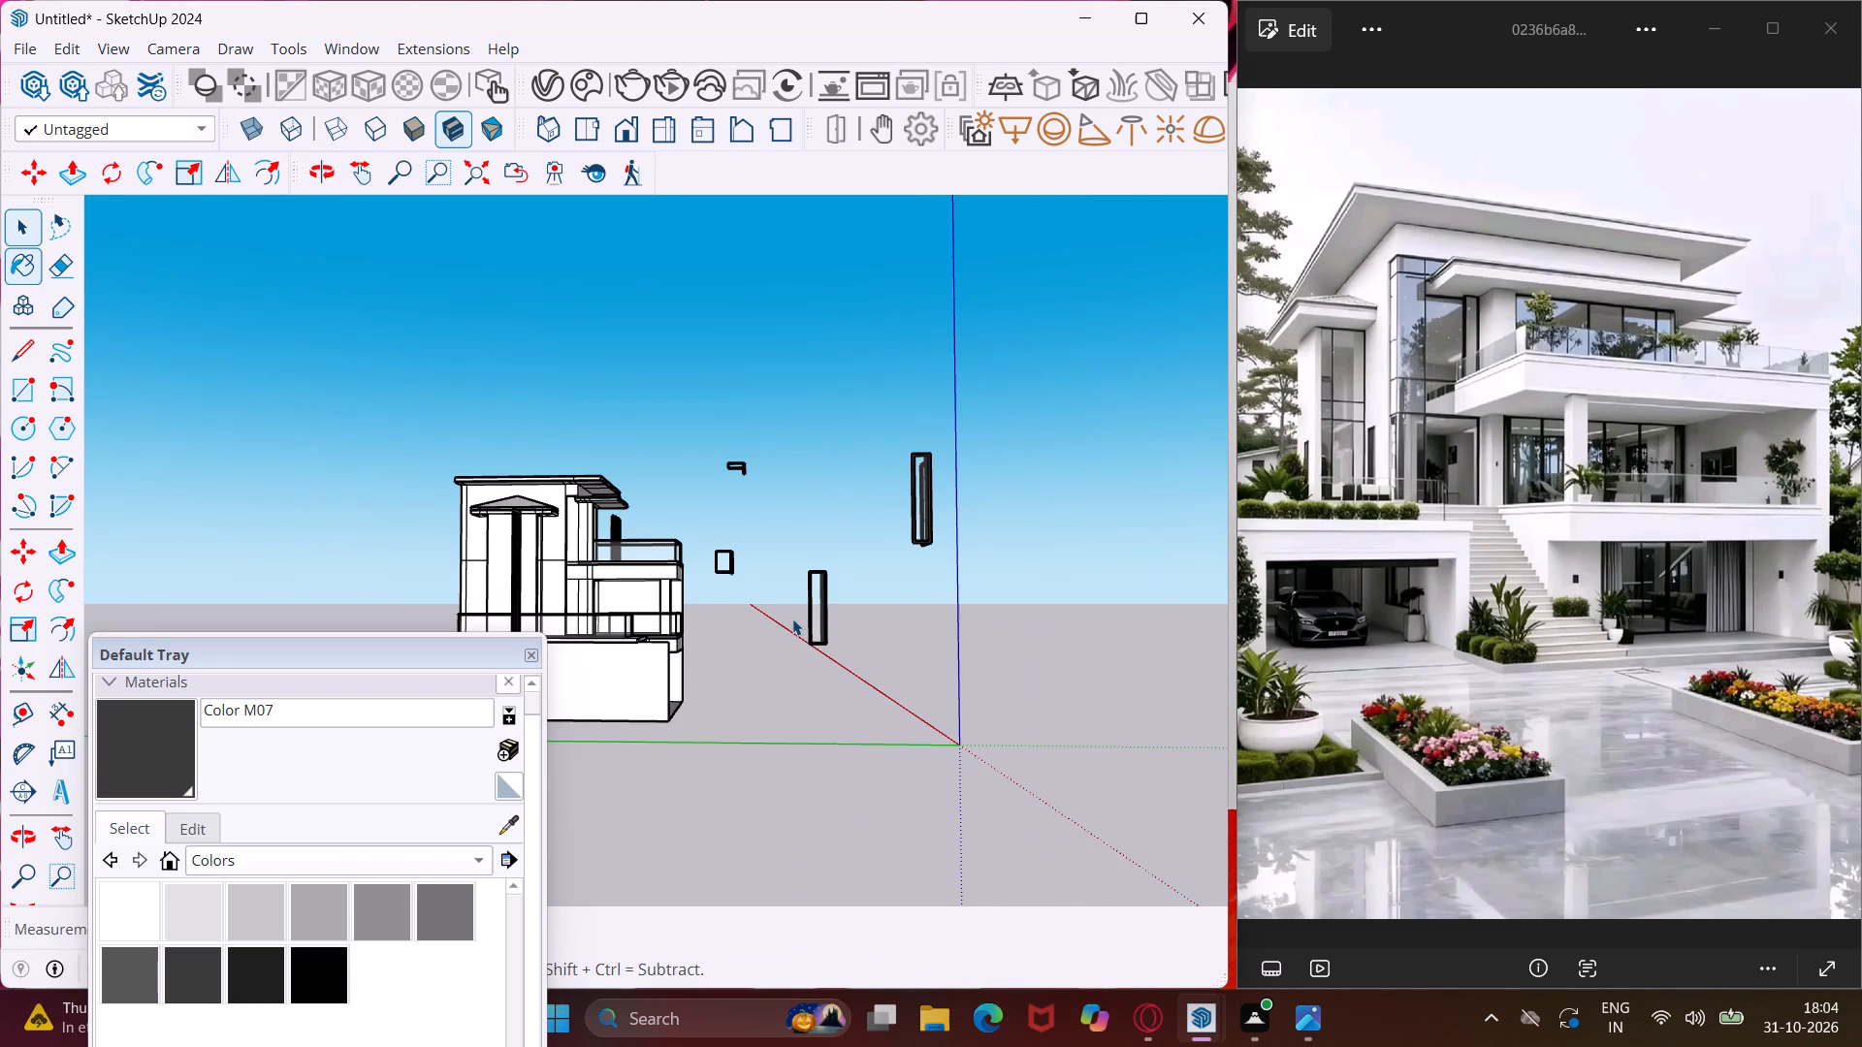
Examine the window frames placed around the villa to see which ones are still unpainted.
middle_drag(792, 619, 825, 693)
scroll(858, 678, up, 9)
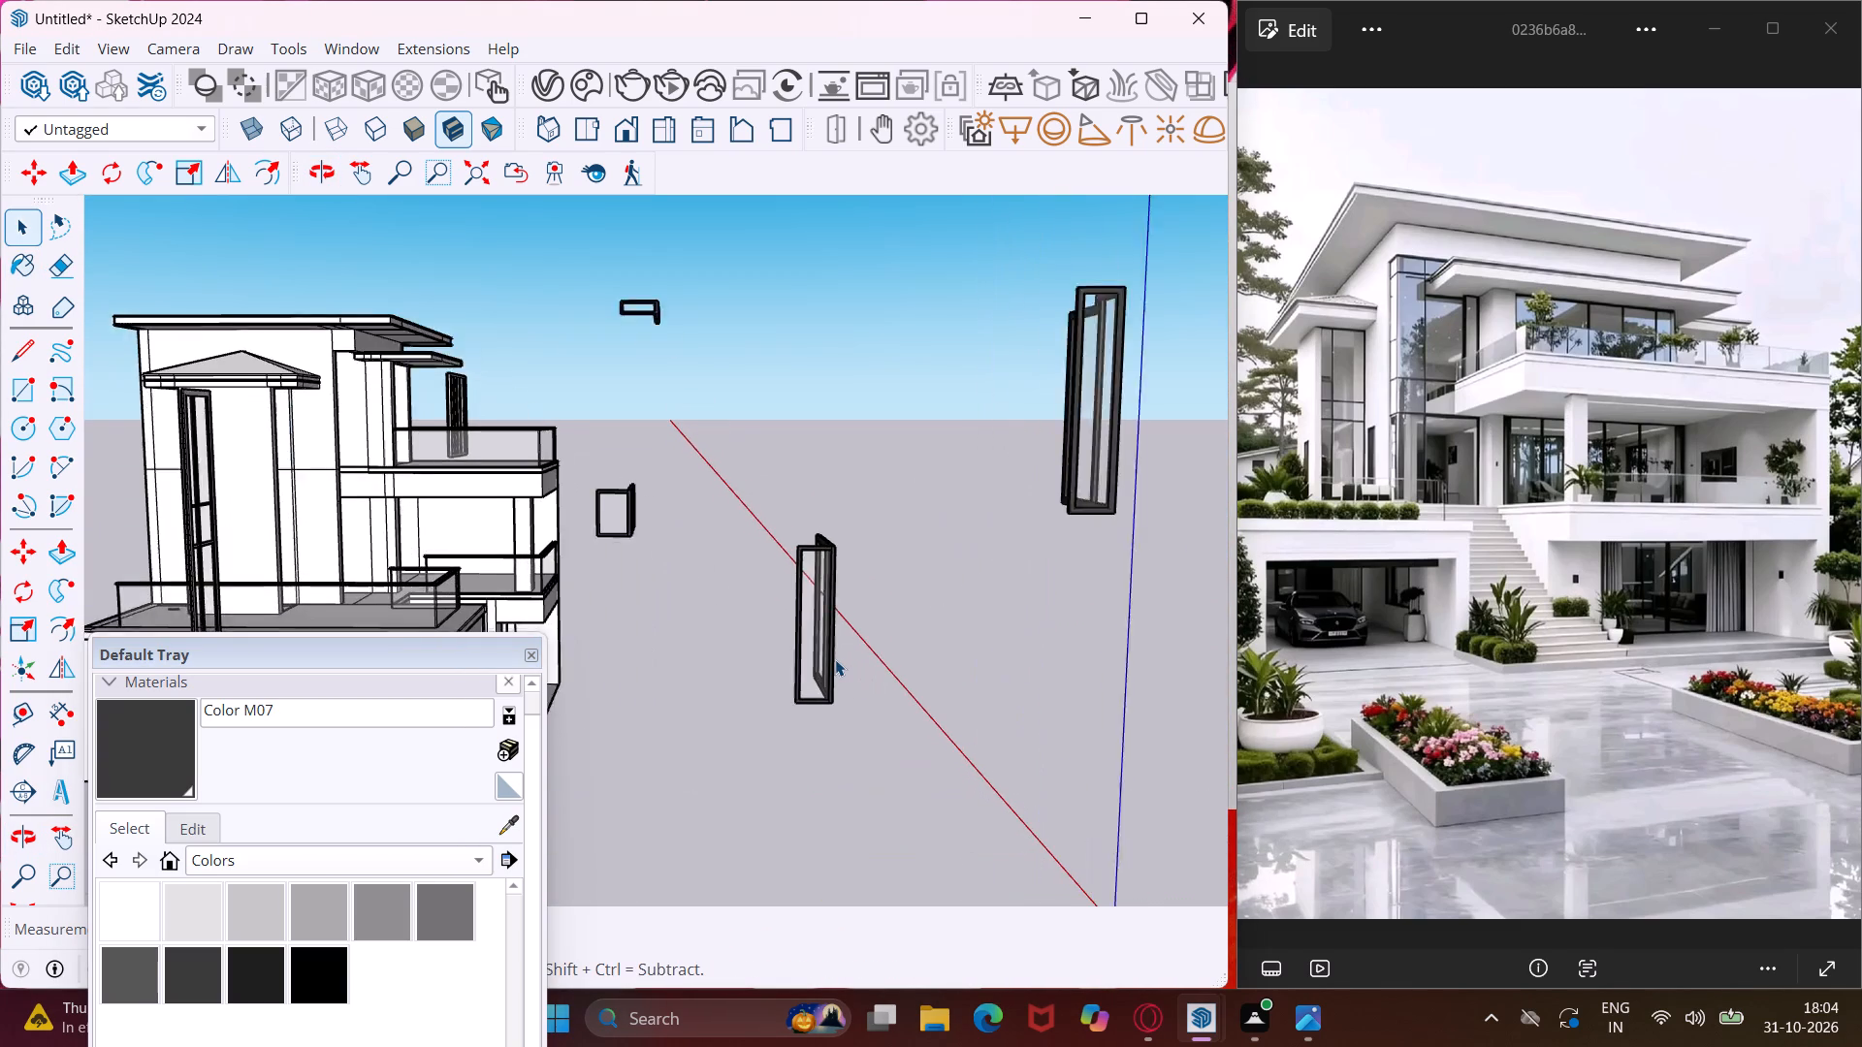
scroll(835, 659, down, 6)
middle_drag(933, 619, 429, 675)
scroll(473, 466, down, 6)
scroll(473, 466, up, 1)
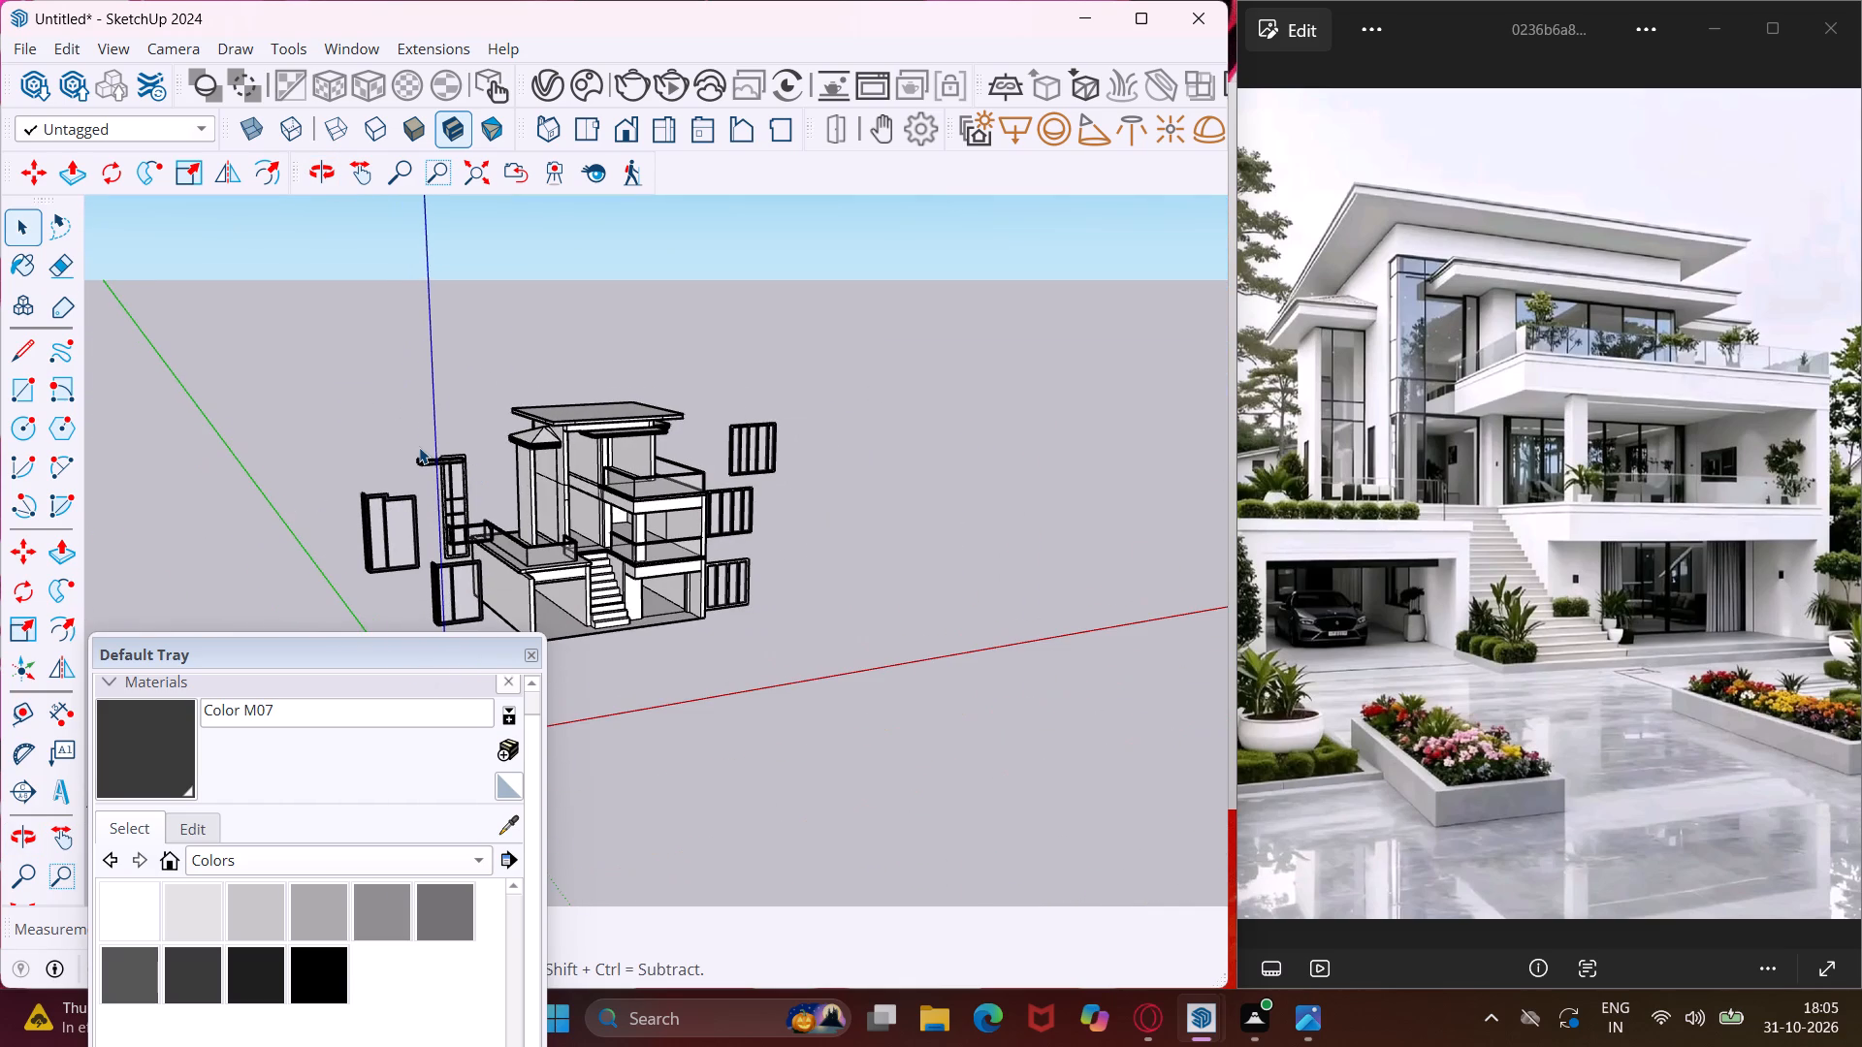
scroll(664, 505, up, 4)
scroll(787, 535, up, 4)
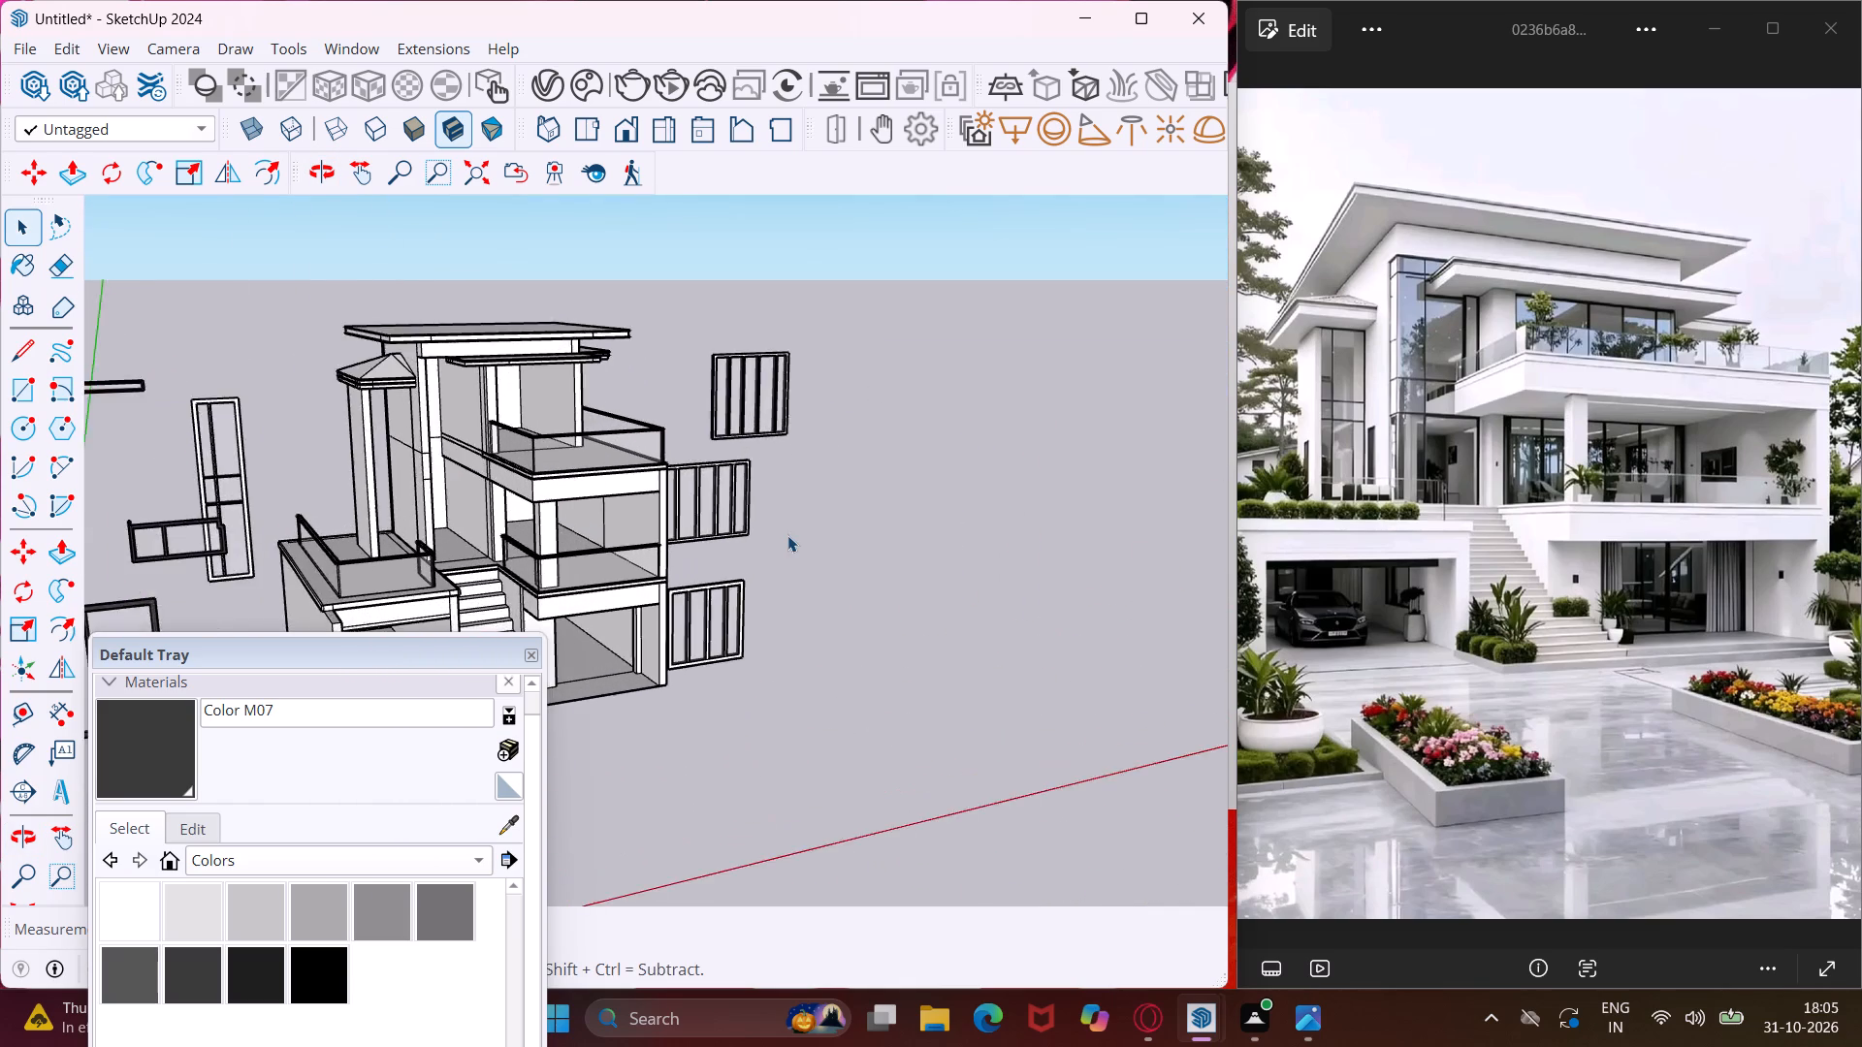
middle_drag(787, 535, 678, 605)
scroll(784, 487, up, 9)
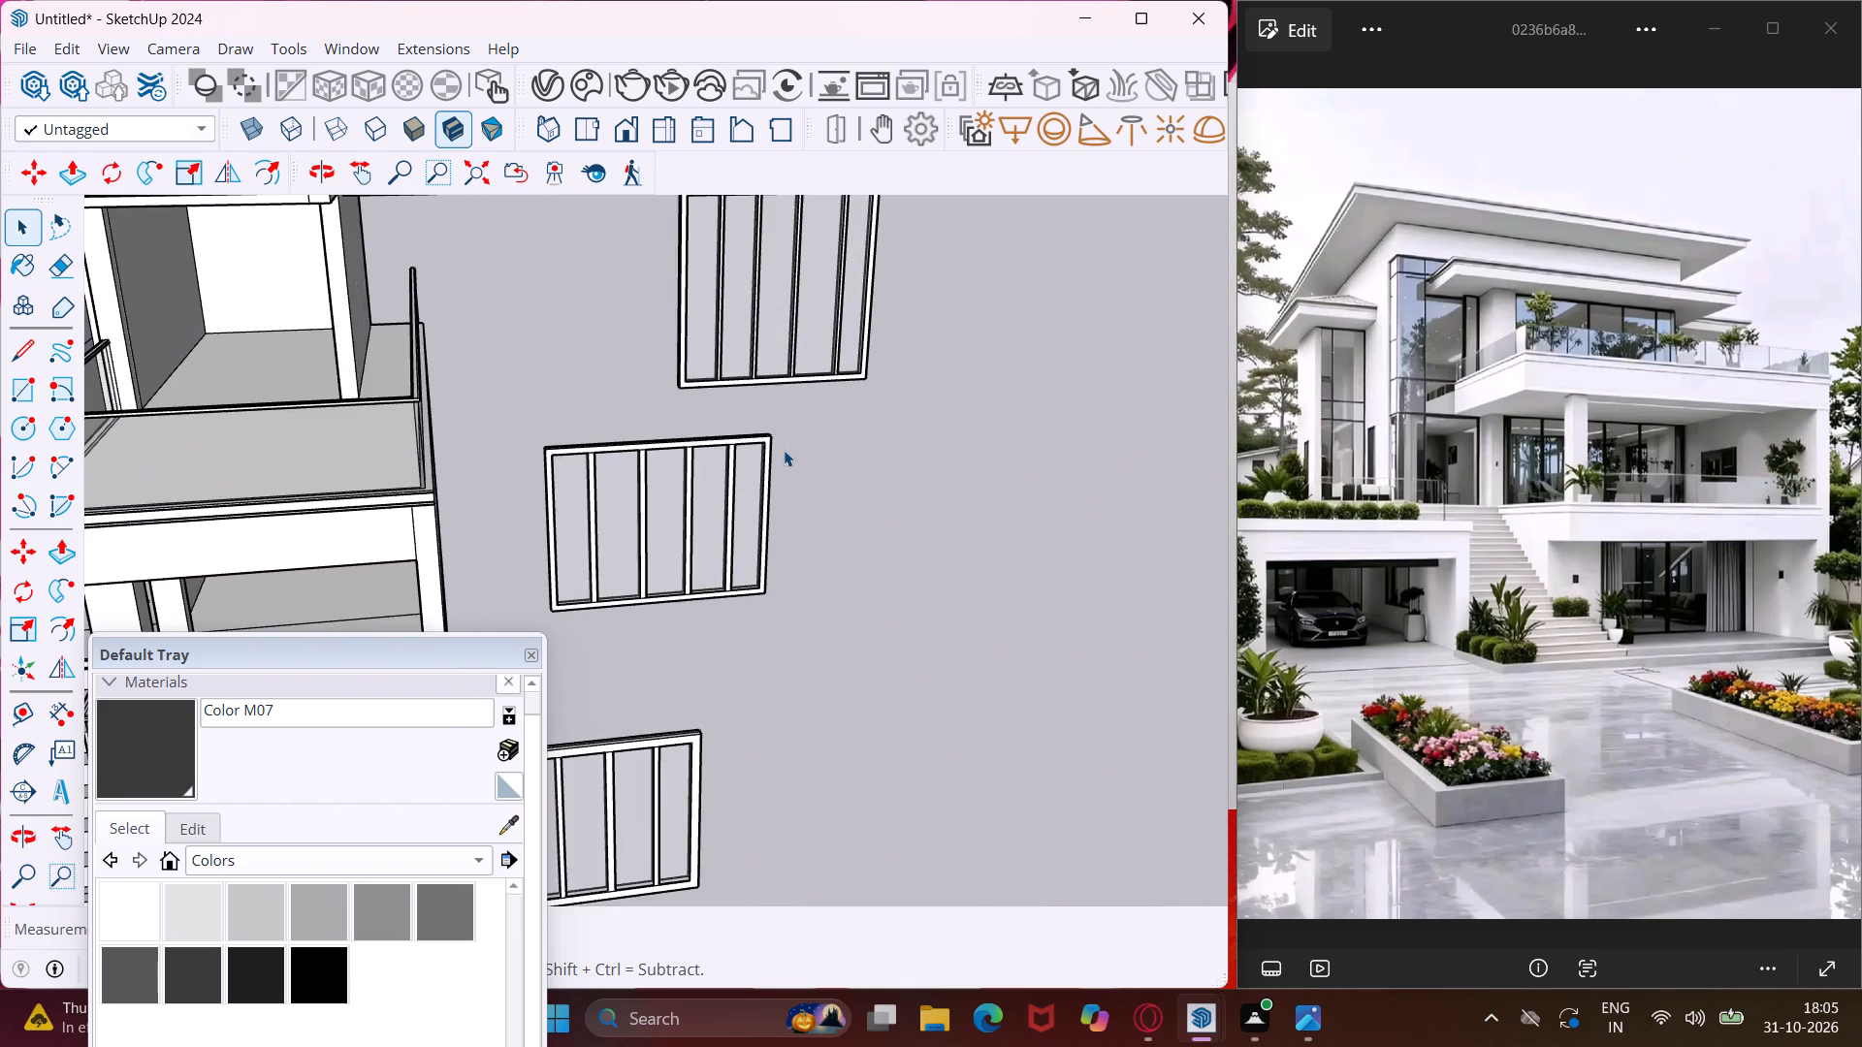
scroll(784, 450, down, 4)
middle_drag(784, 450, 814, 327)
scroll(811, 302, down, 5)
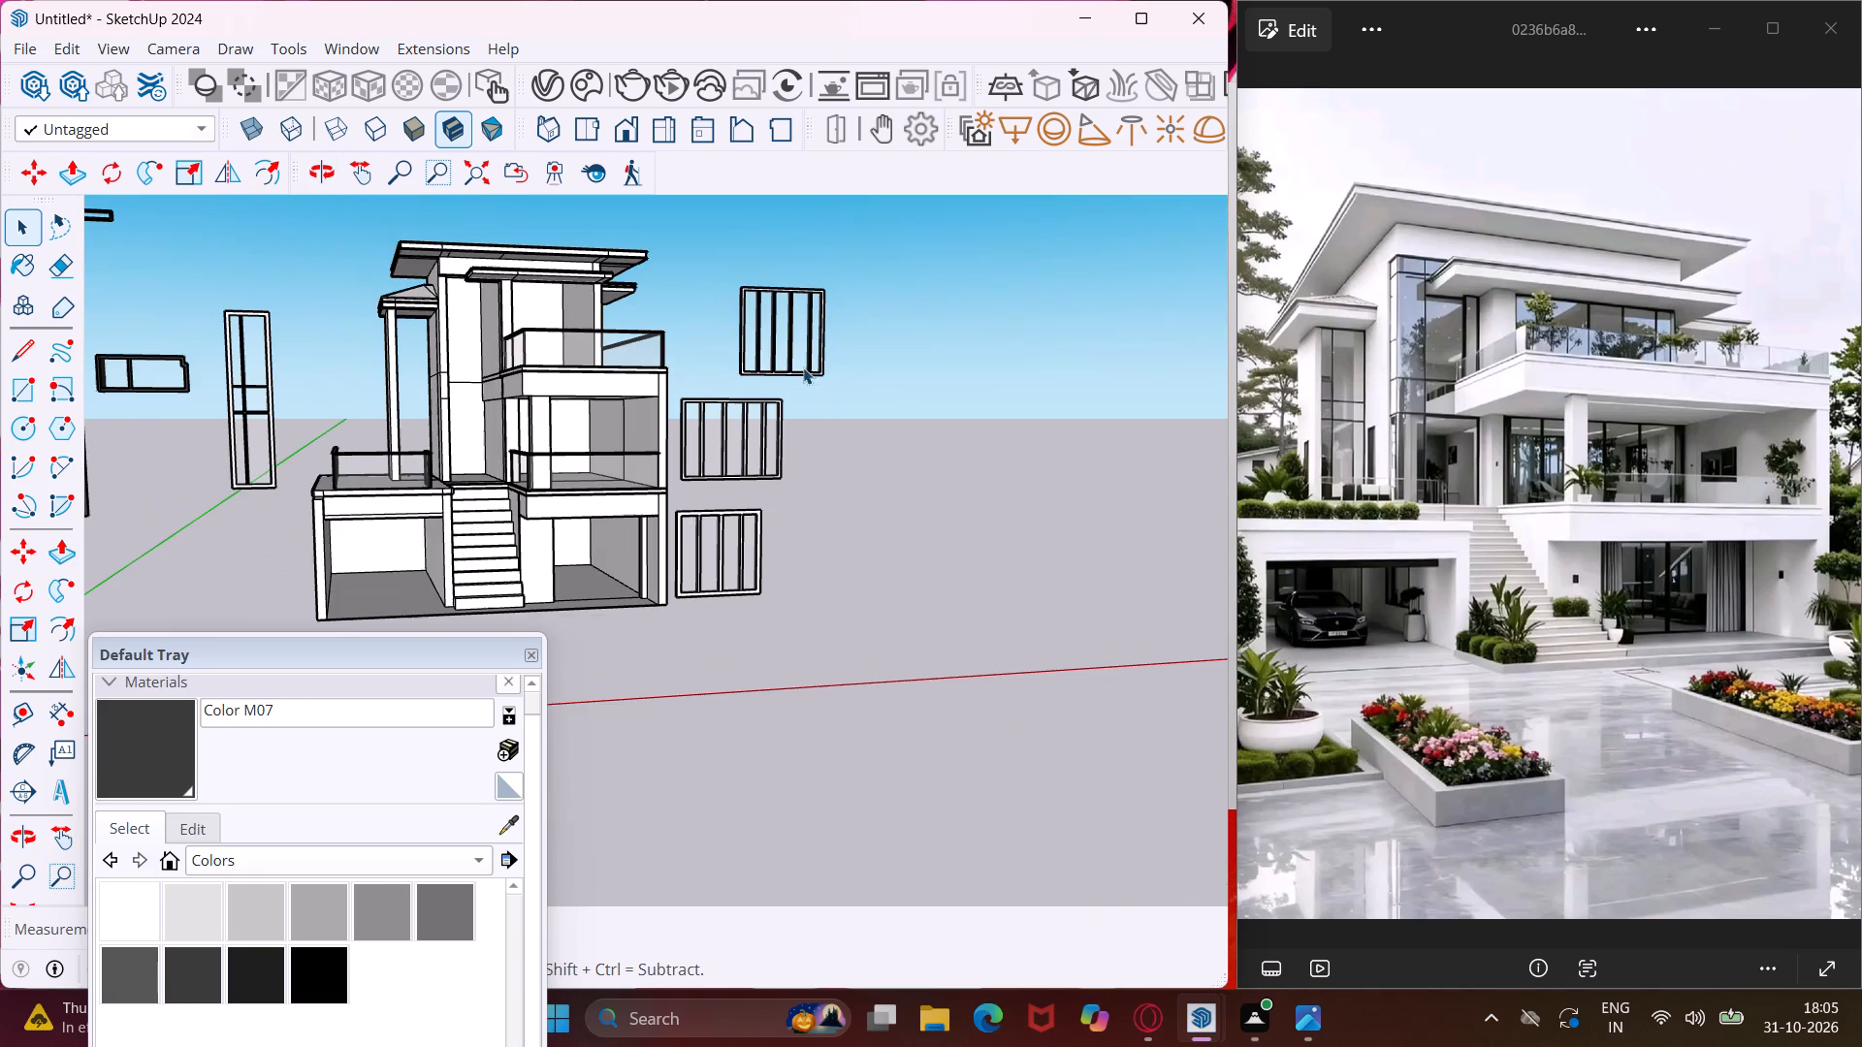
Paint the outer frame face and upper mullion section of the tall two-crossbar window with Color M07.
click(146, 751)
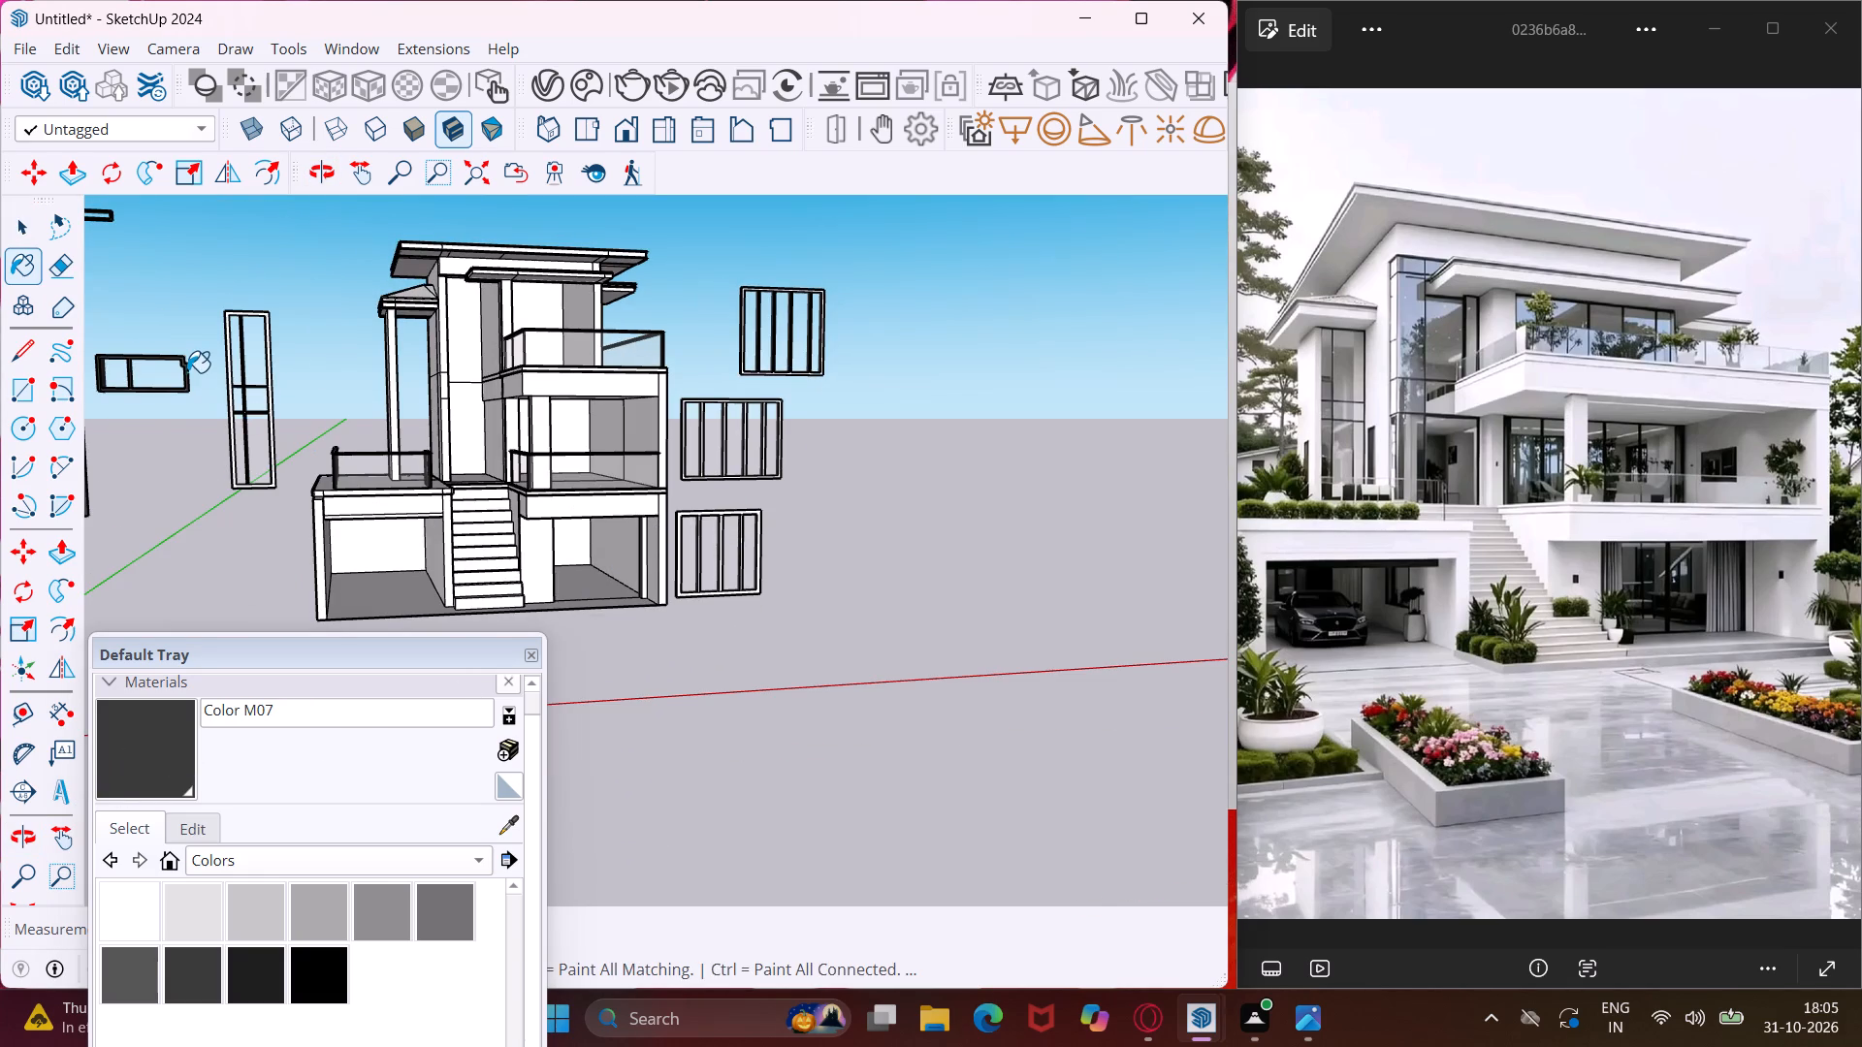
scroll(189, 368, up, 17)
middle_drag(189, 368, 234, 531)
scroll(274, 270, up, 9)
click(274, 268)
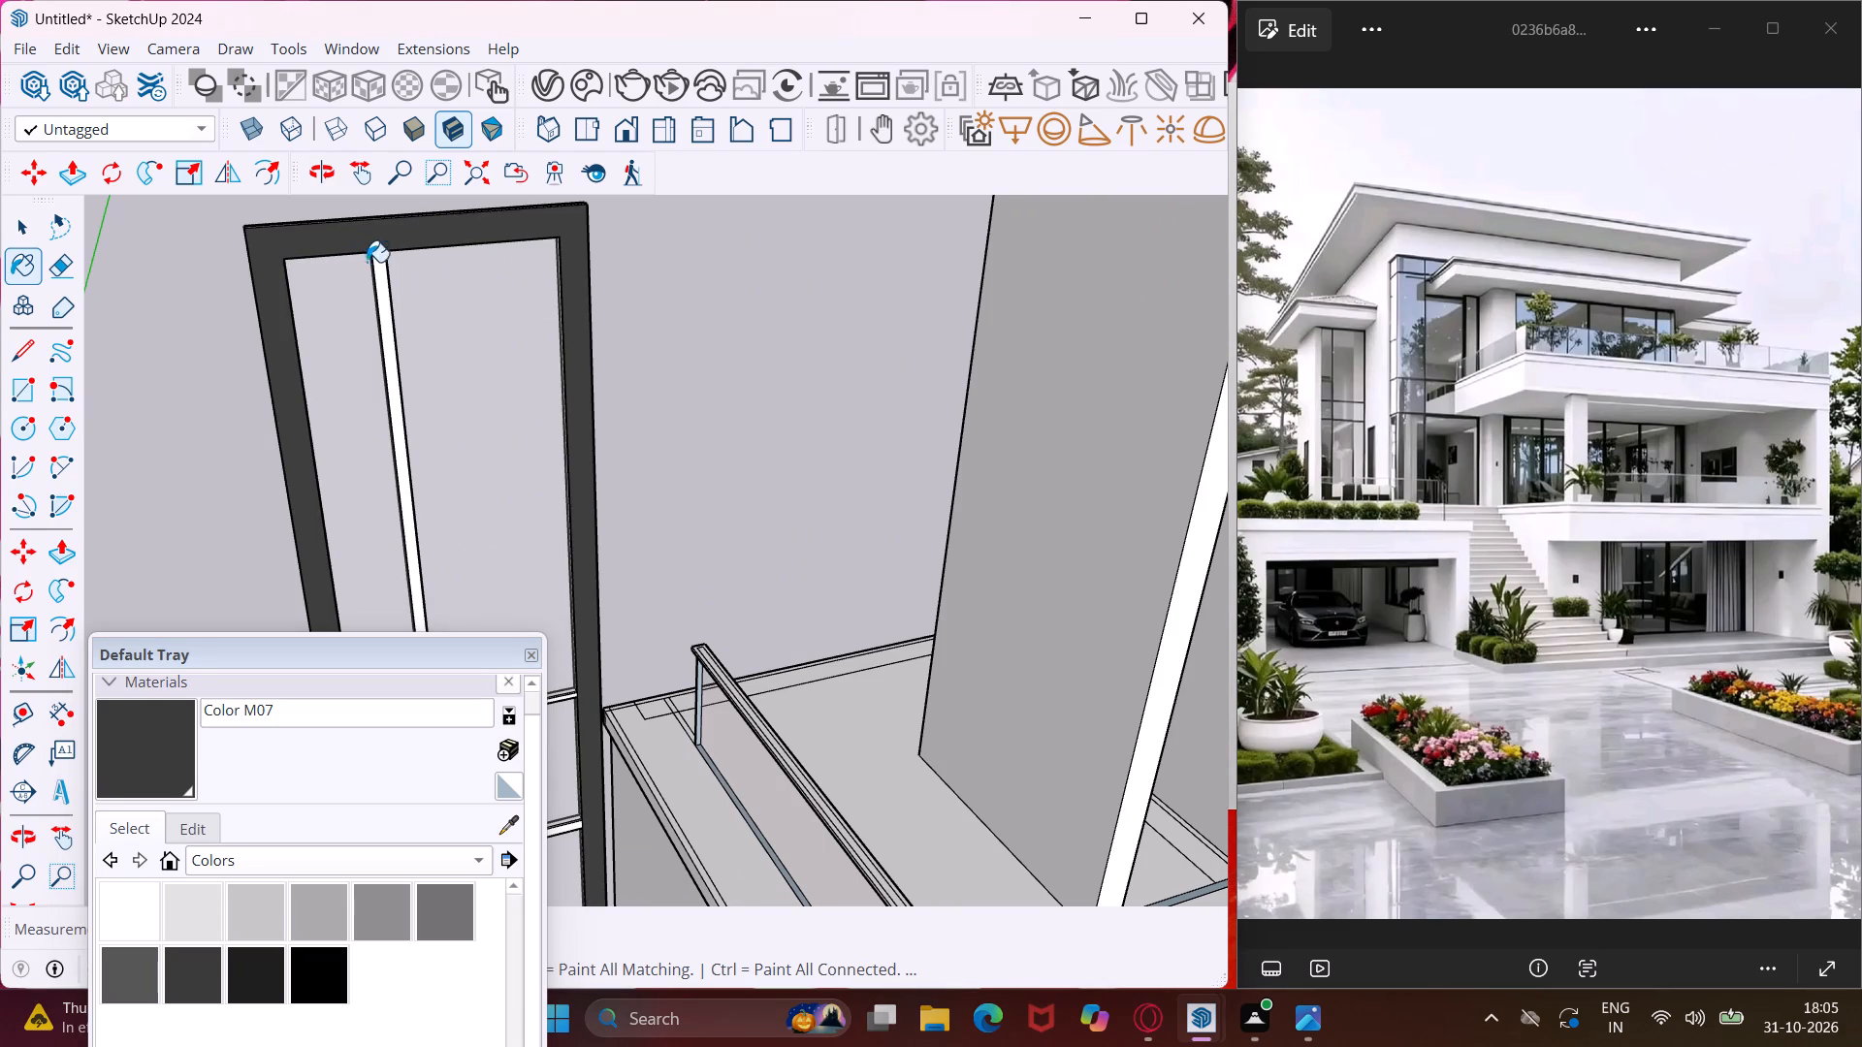
click(382, 271)
Paint the white front faces of the lower crossbar, its junction and the adjoining mullion sections with Color M07.
scroll(374, 220, down, 11)
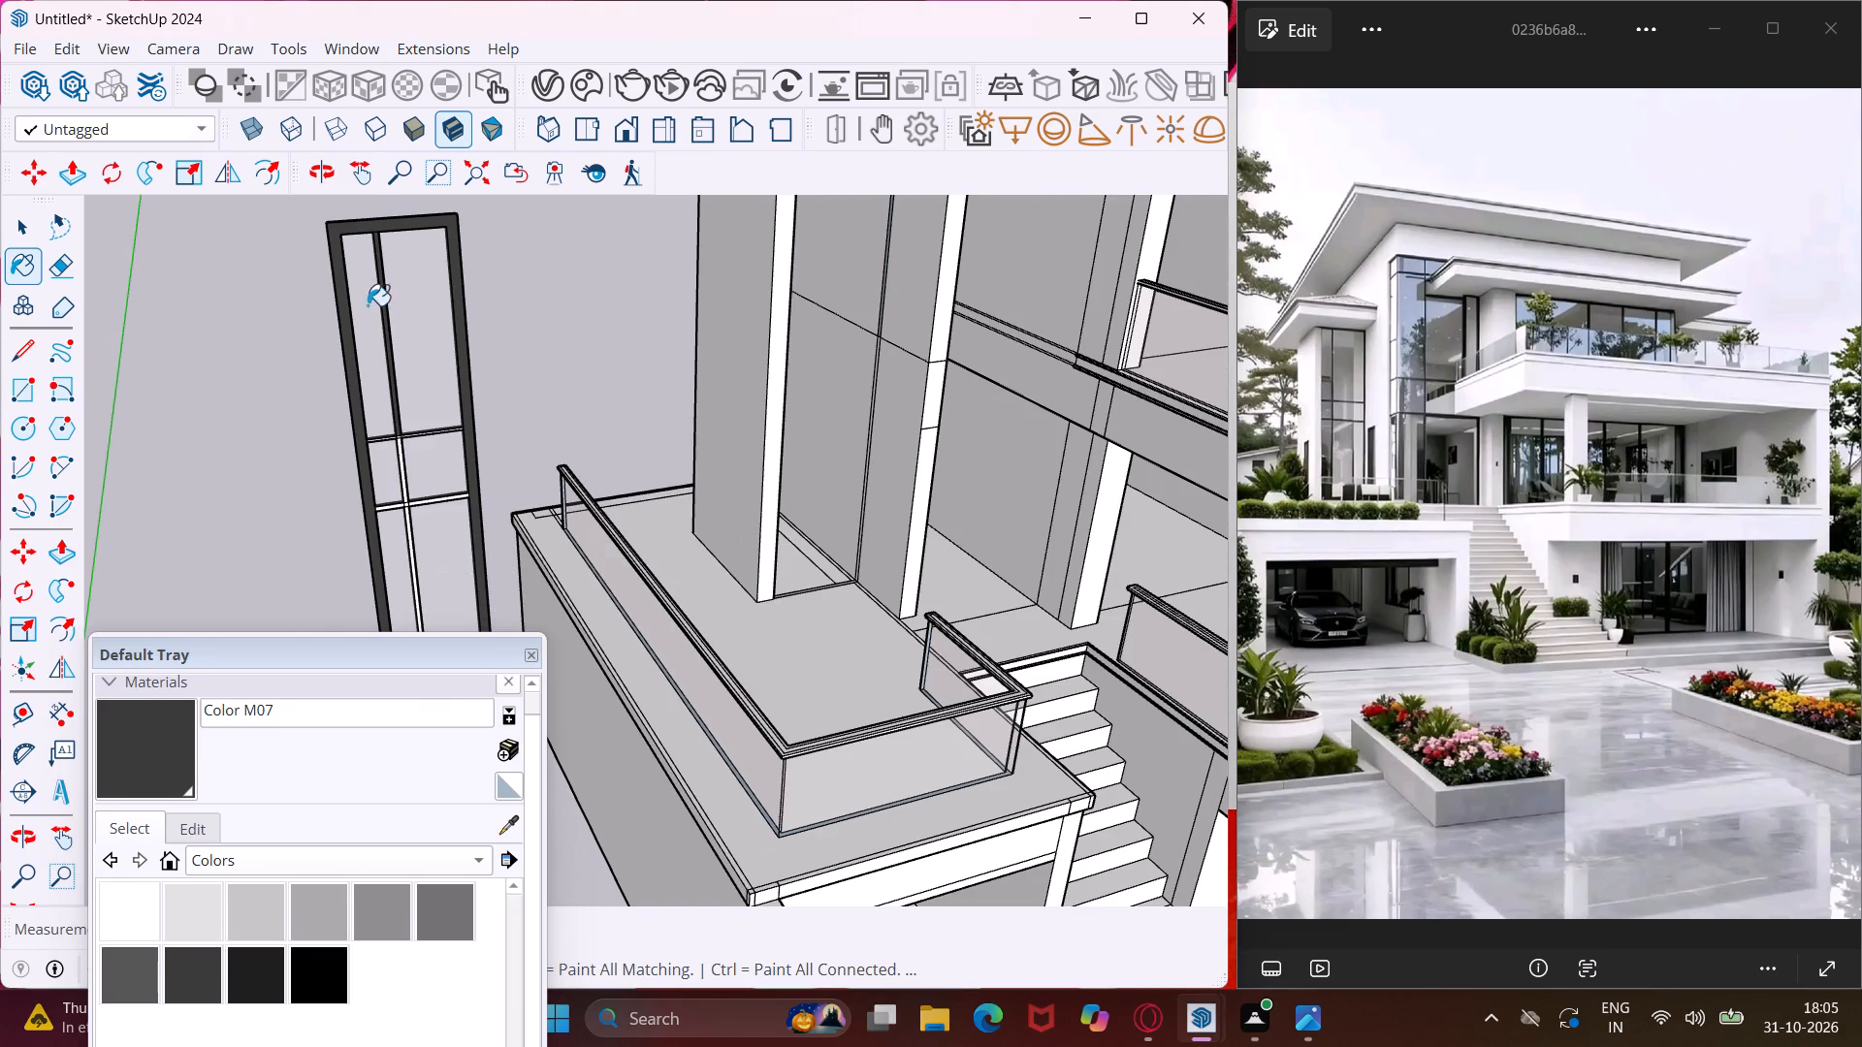
scroll(401, 500, up, 20)
scroll(401, 500, up, 1)
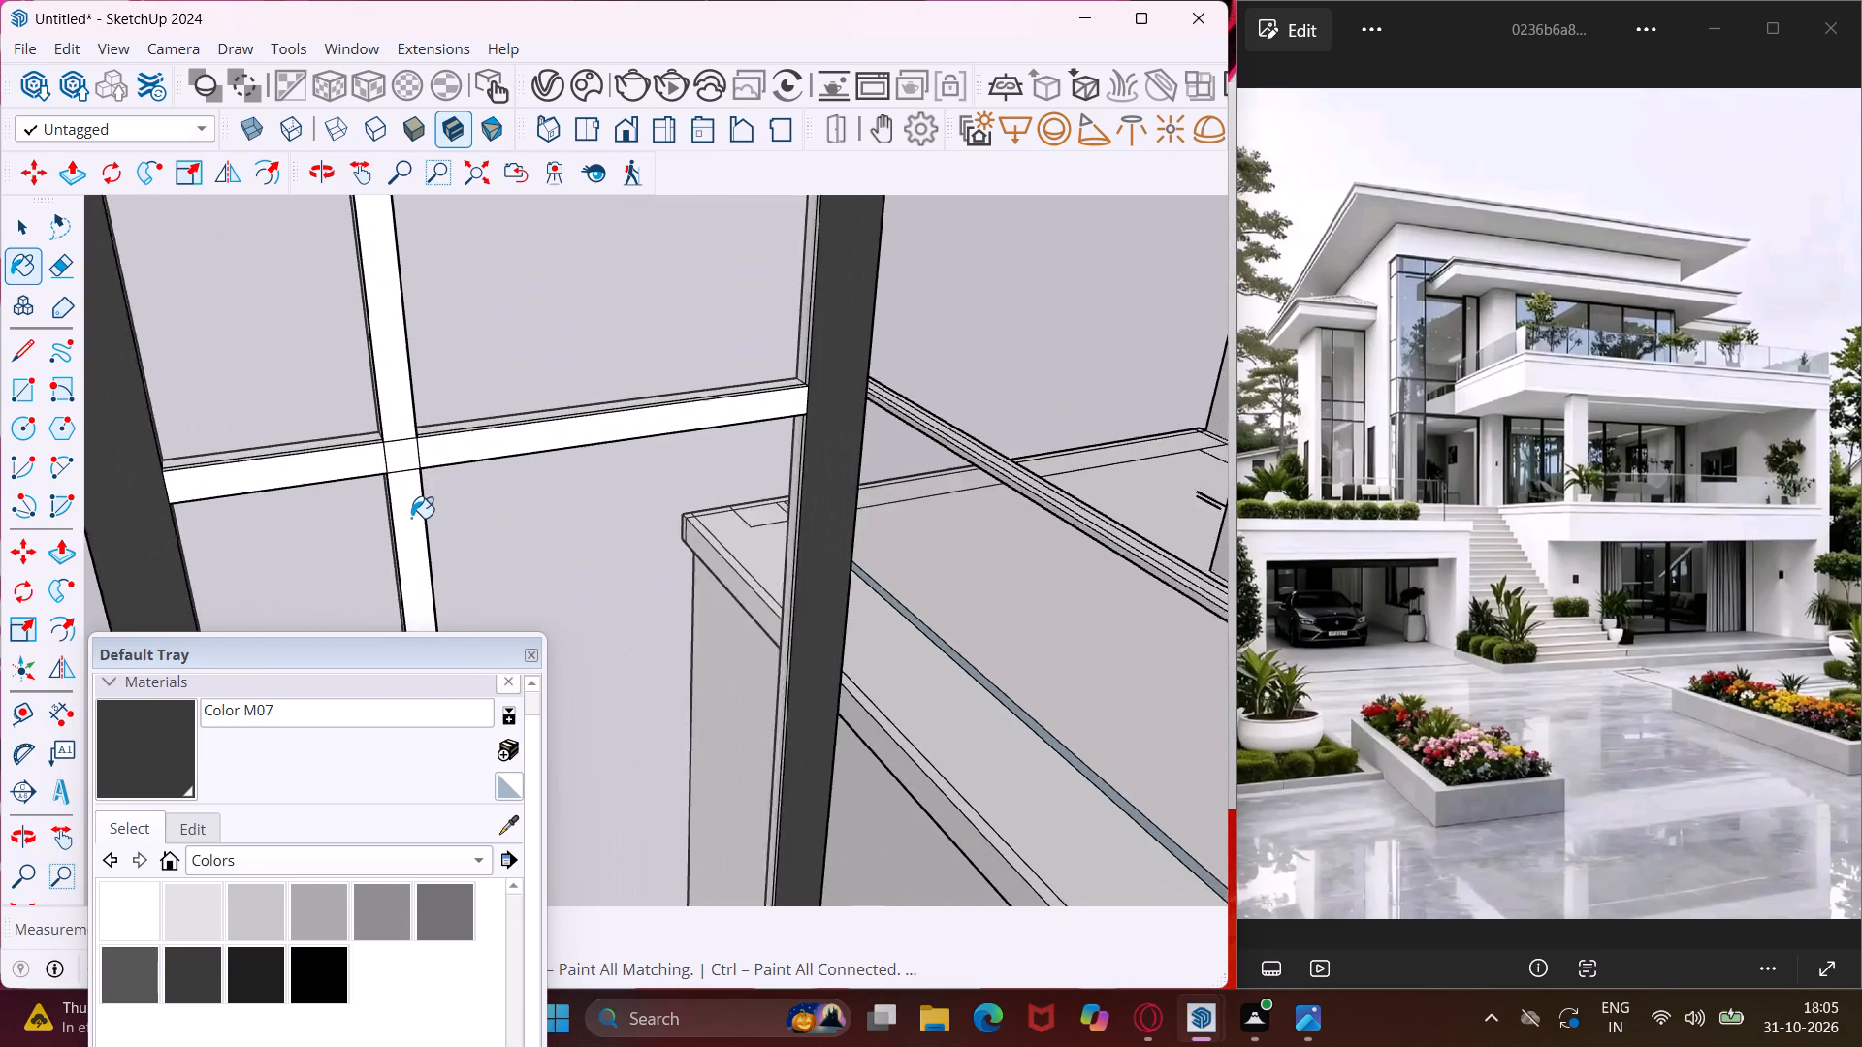
click(409, 509)
click(405, 441)
click(396, 417)
click(365, 442)
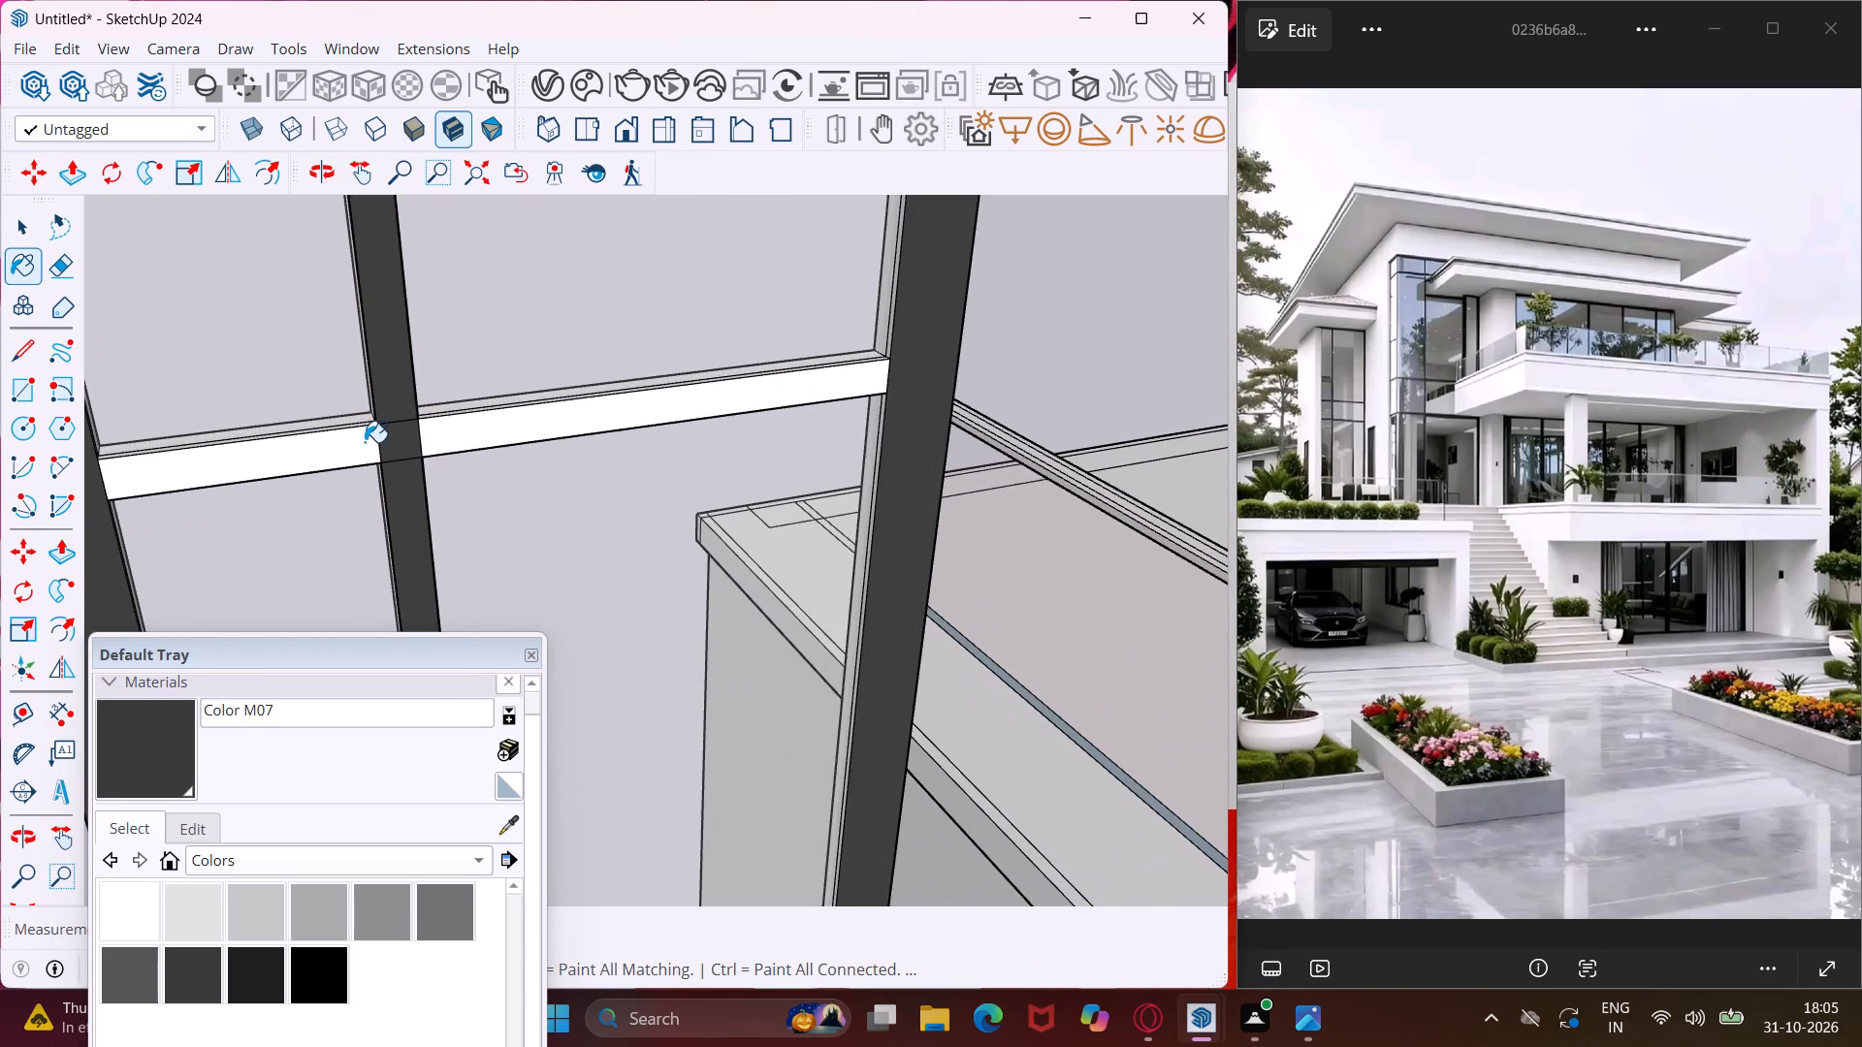
click(444, 443)
Paint the narrow front strips beside the lower crossbar, on the mullion, crossbar and far upright, with Color M07.
middle_drag(446, 443, 714, 417)
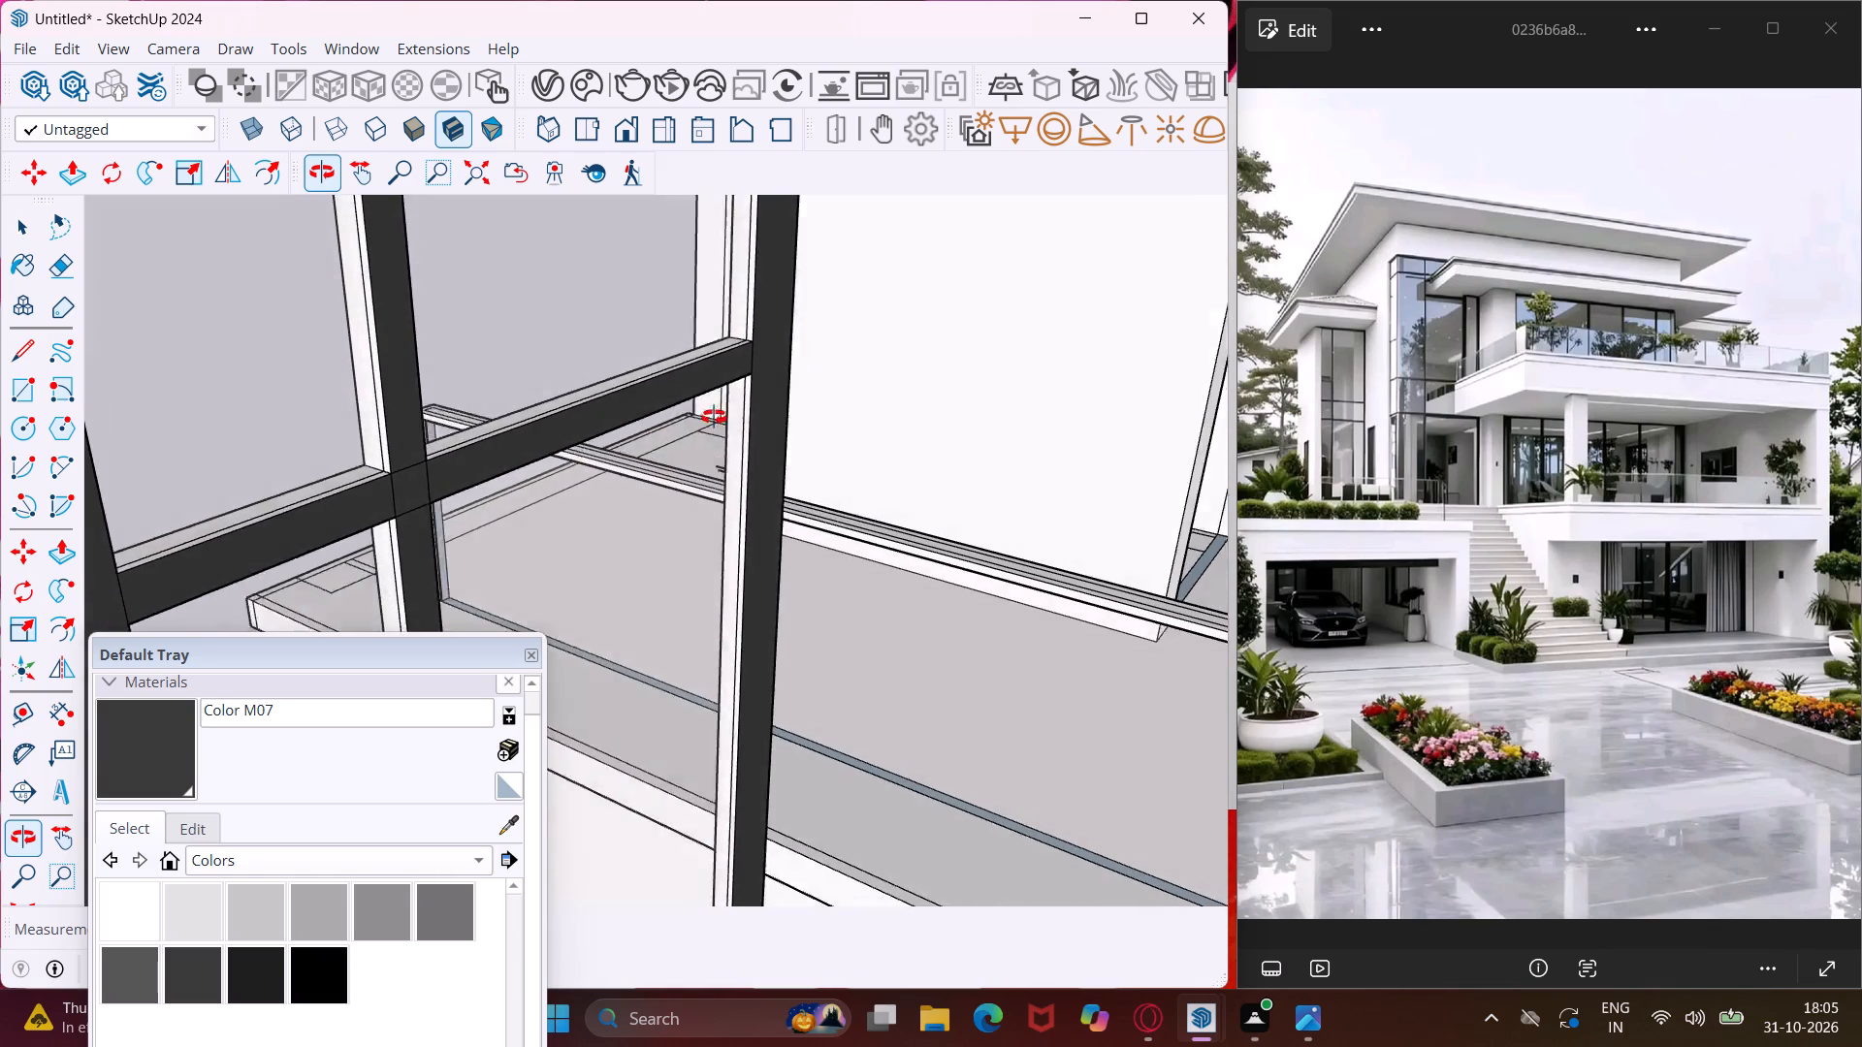
middle_drag(714, 417, 848, 397)
scroll(485, 451, up, 5)
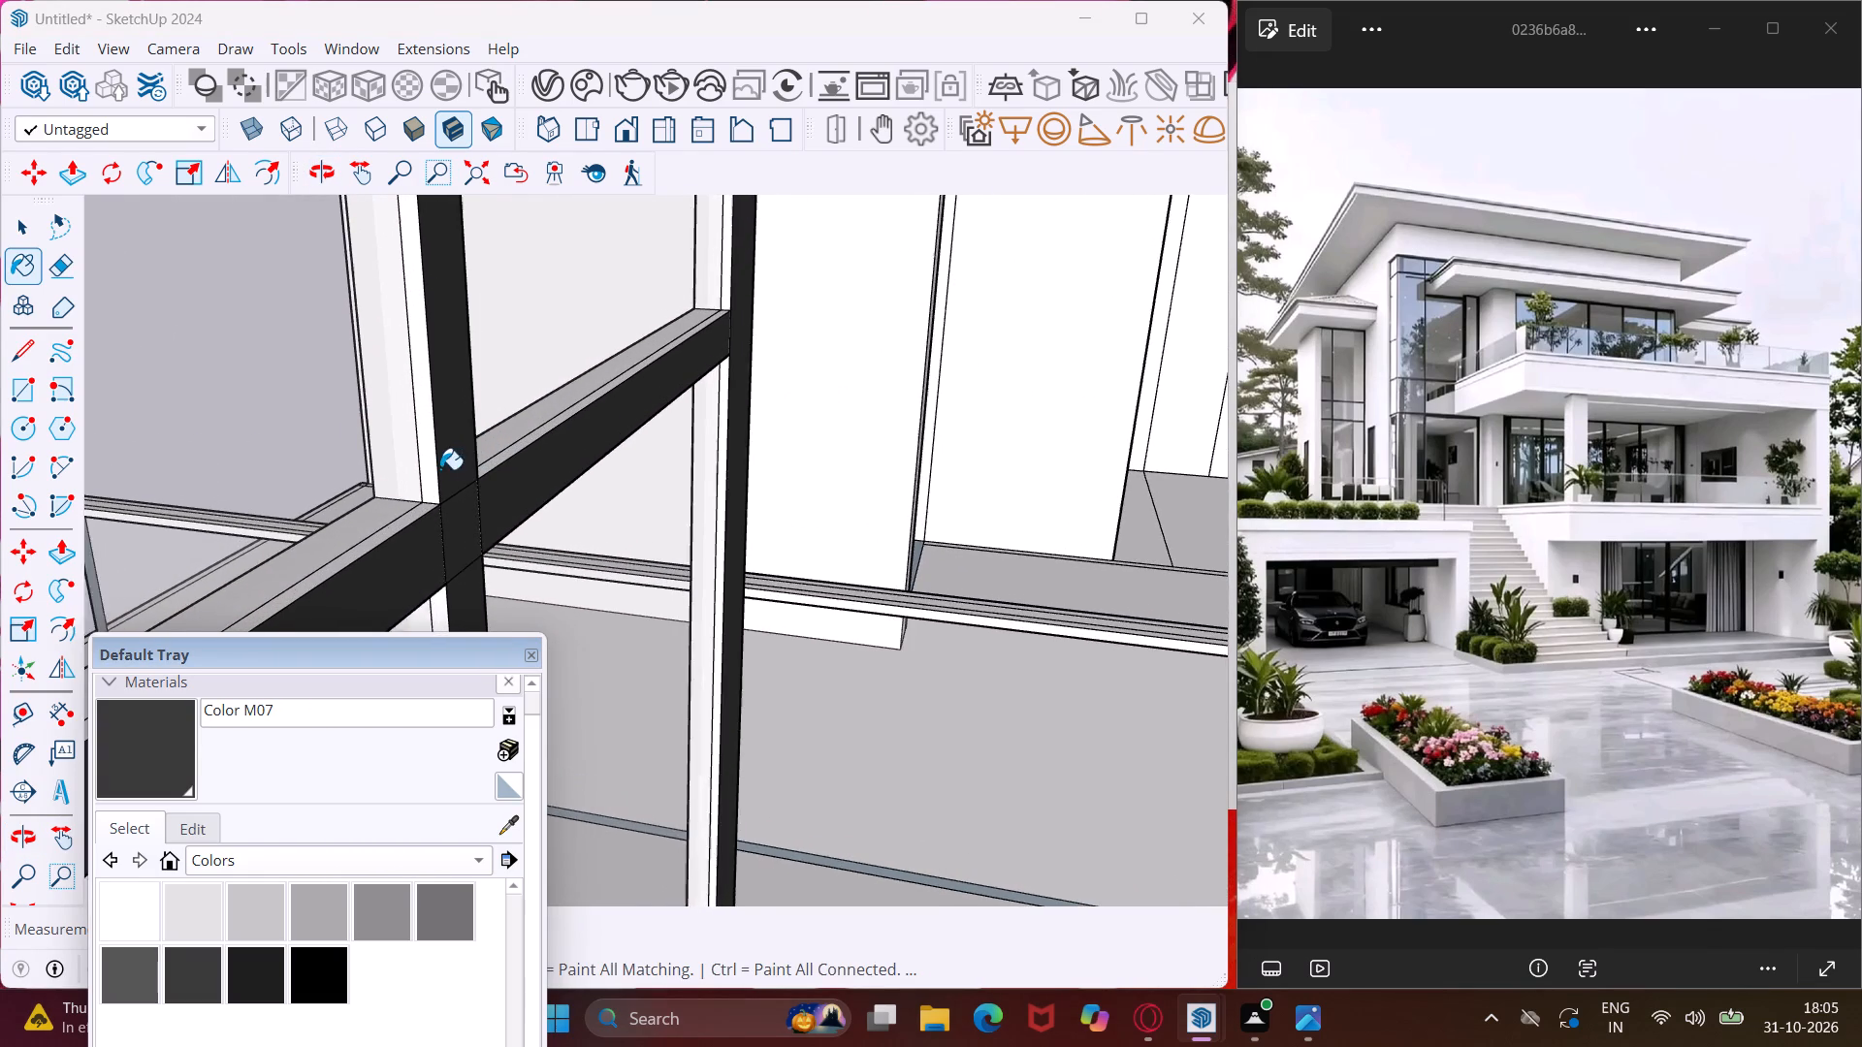
scroll(440, 469, up, 2)
click(431, 461)
click(424, 515)
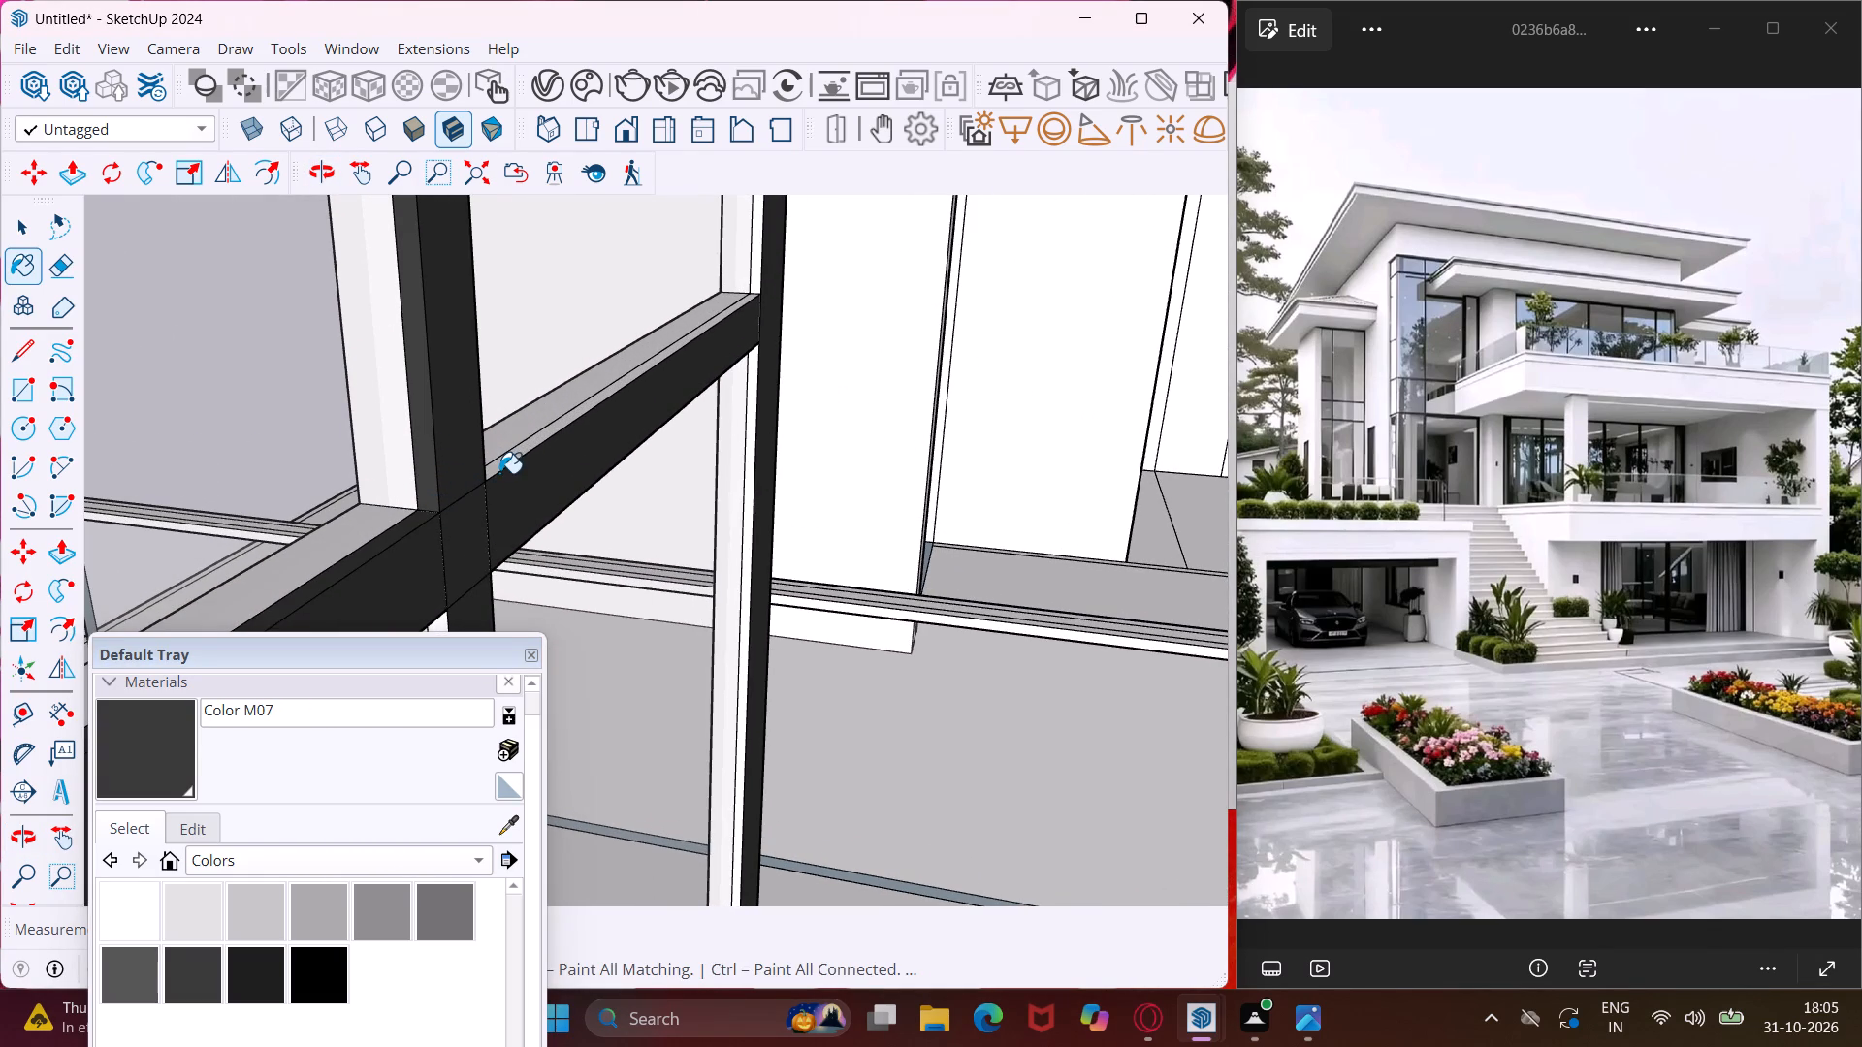
click(509, 462)
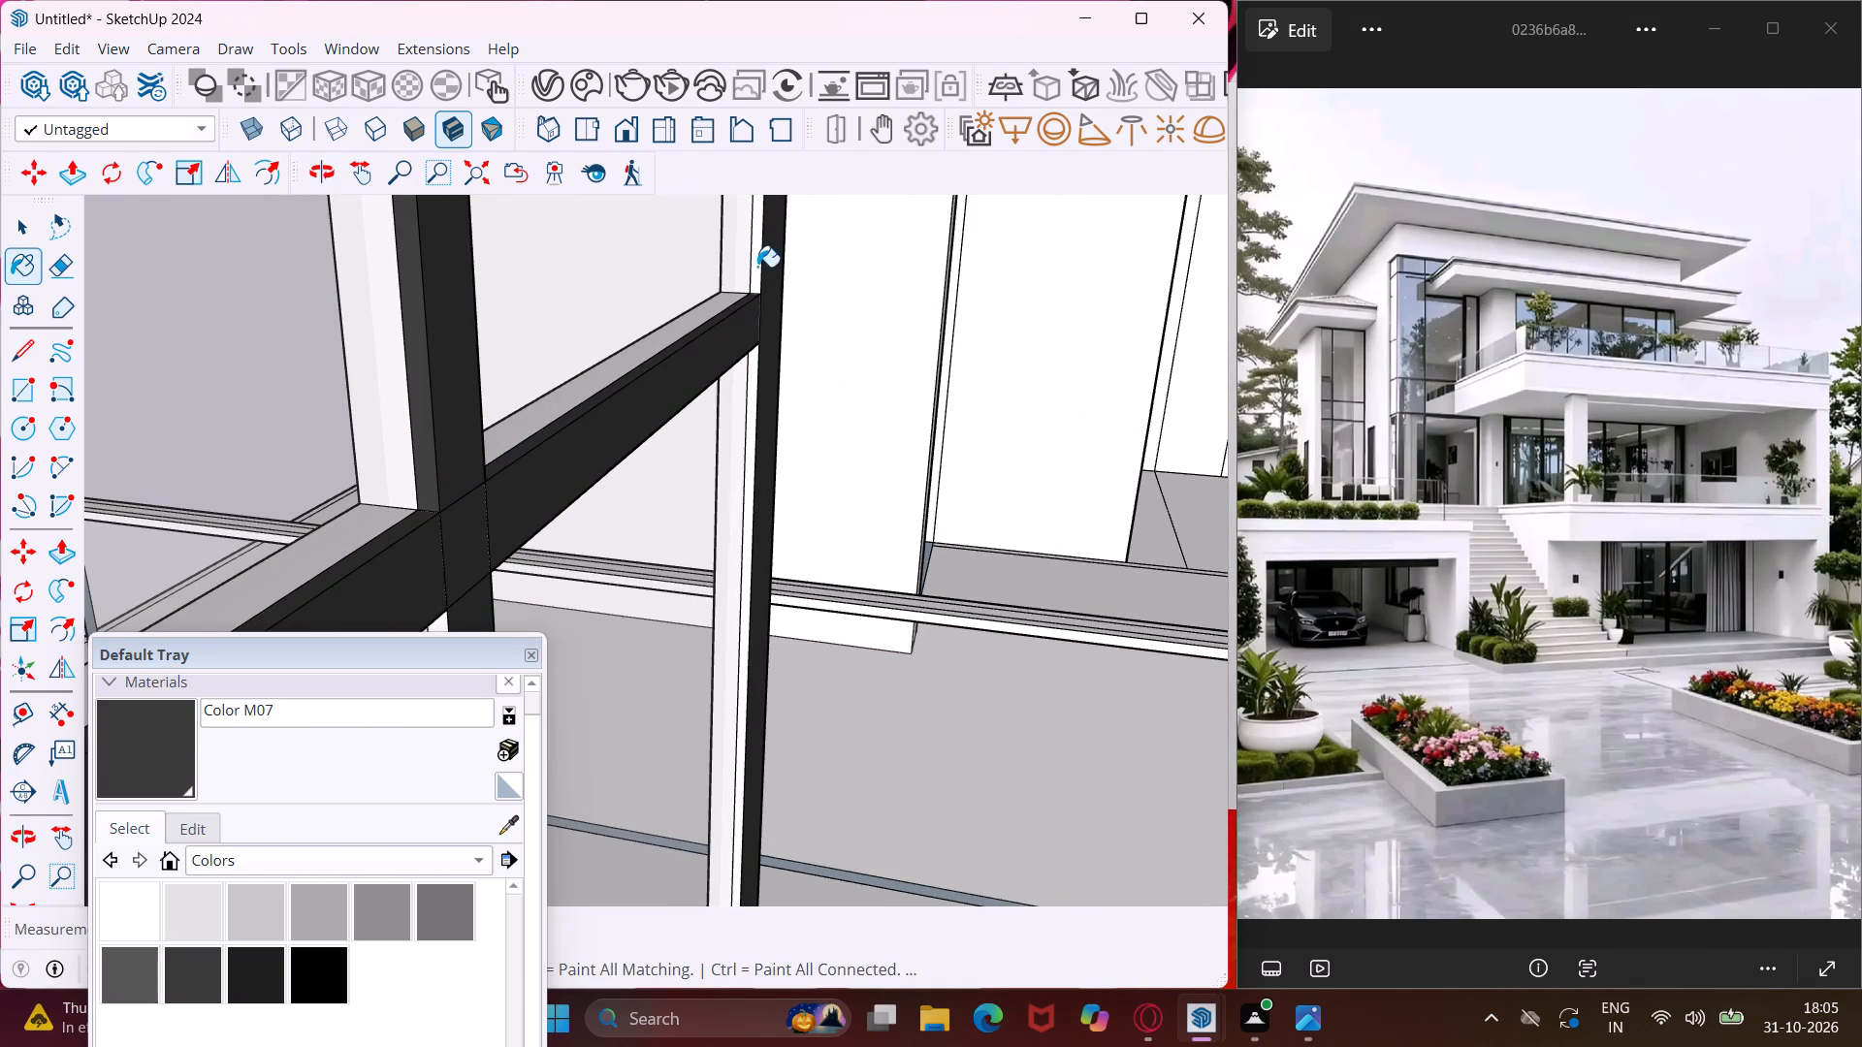
click(757, 264)
click(755, 360)
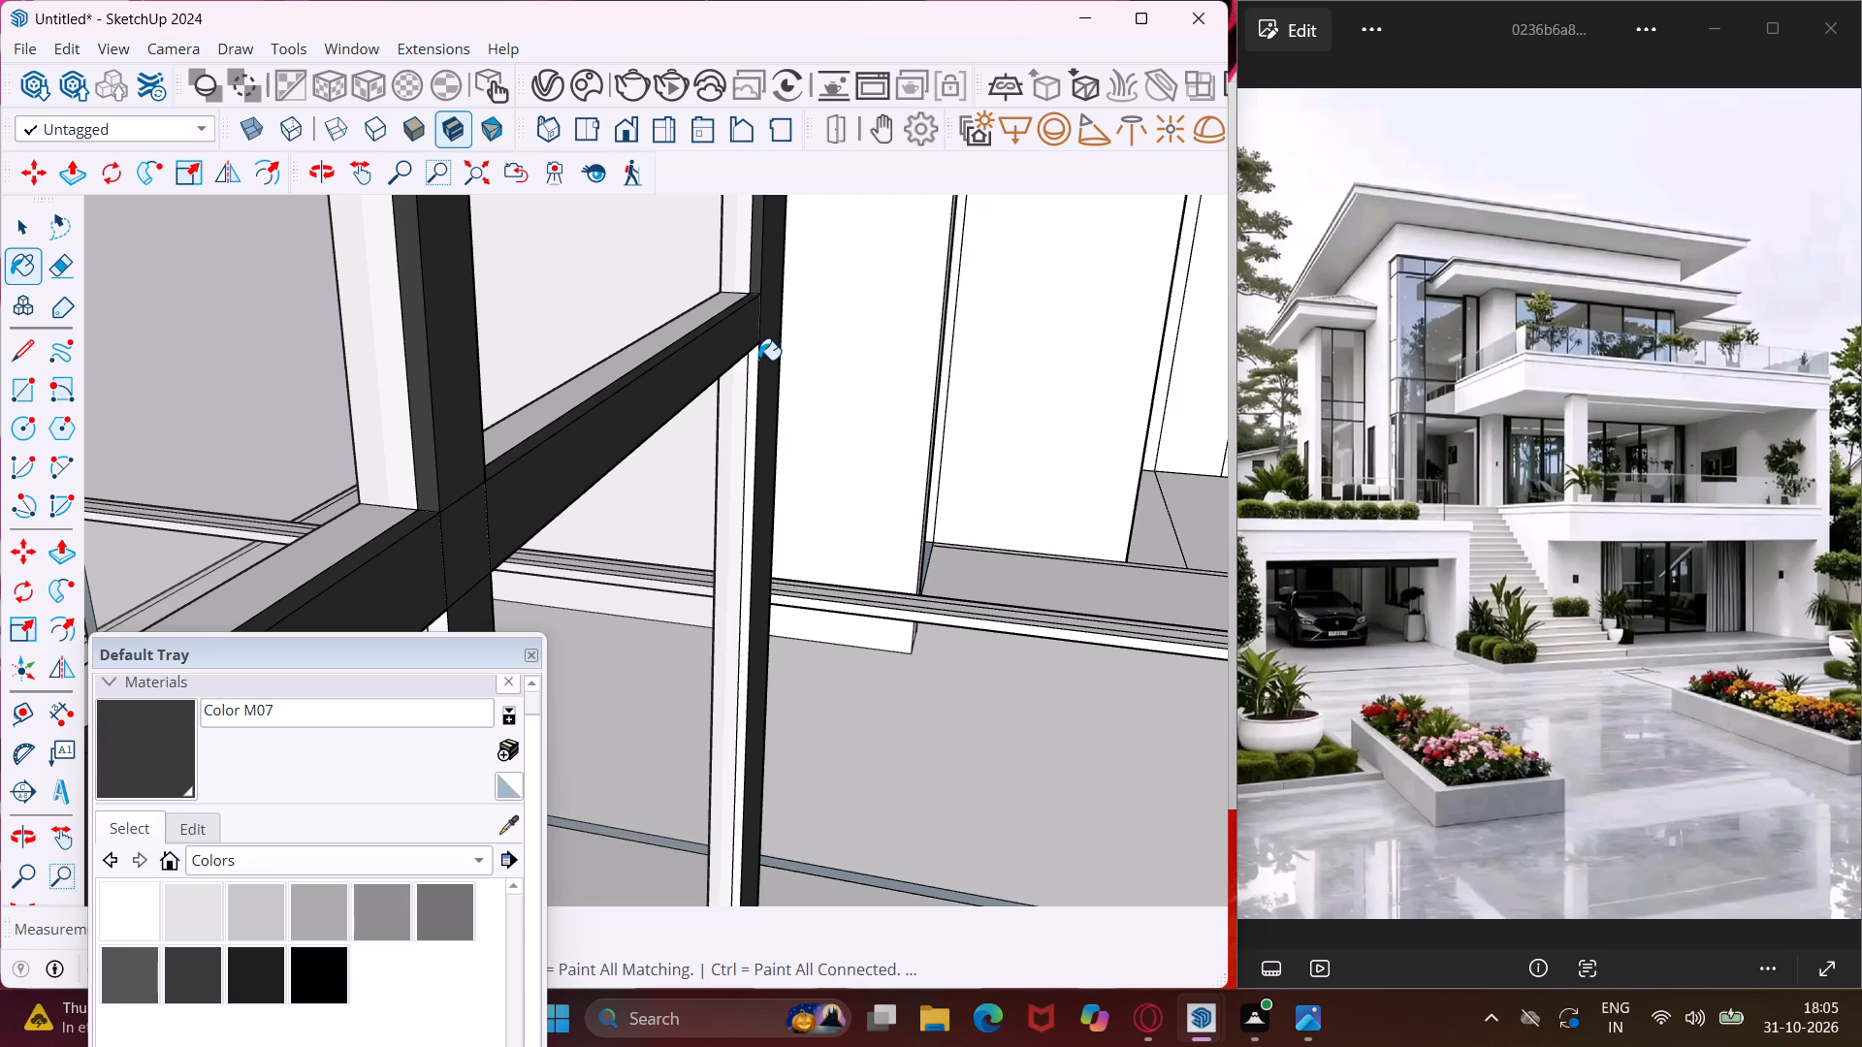
click(756, 363)
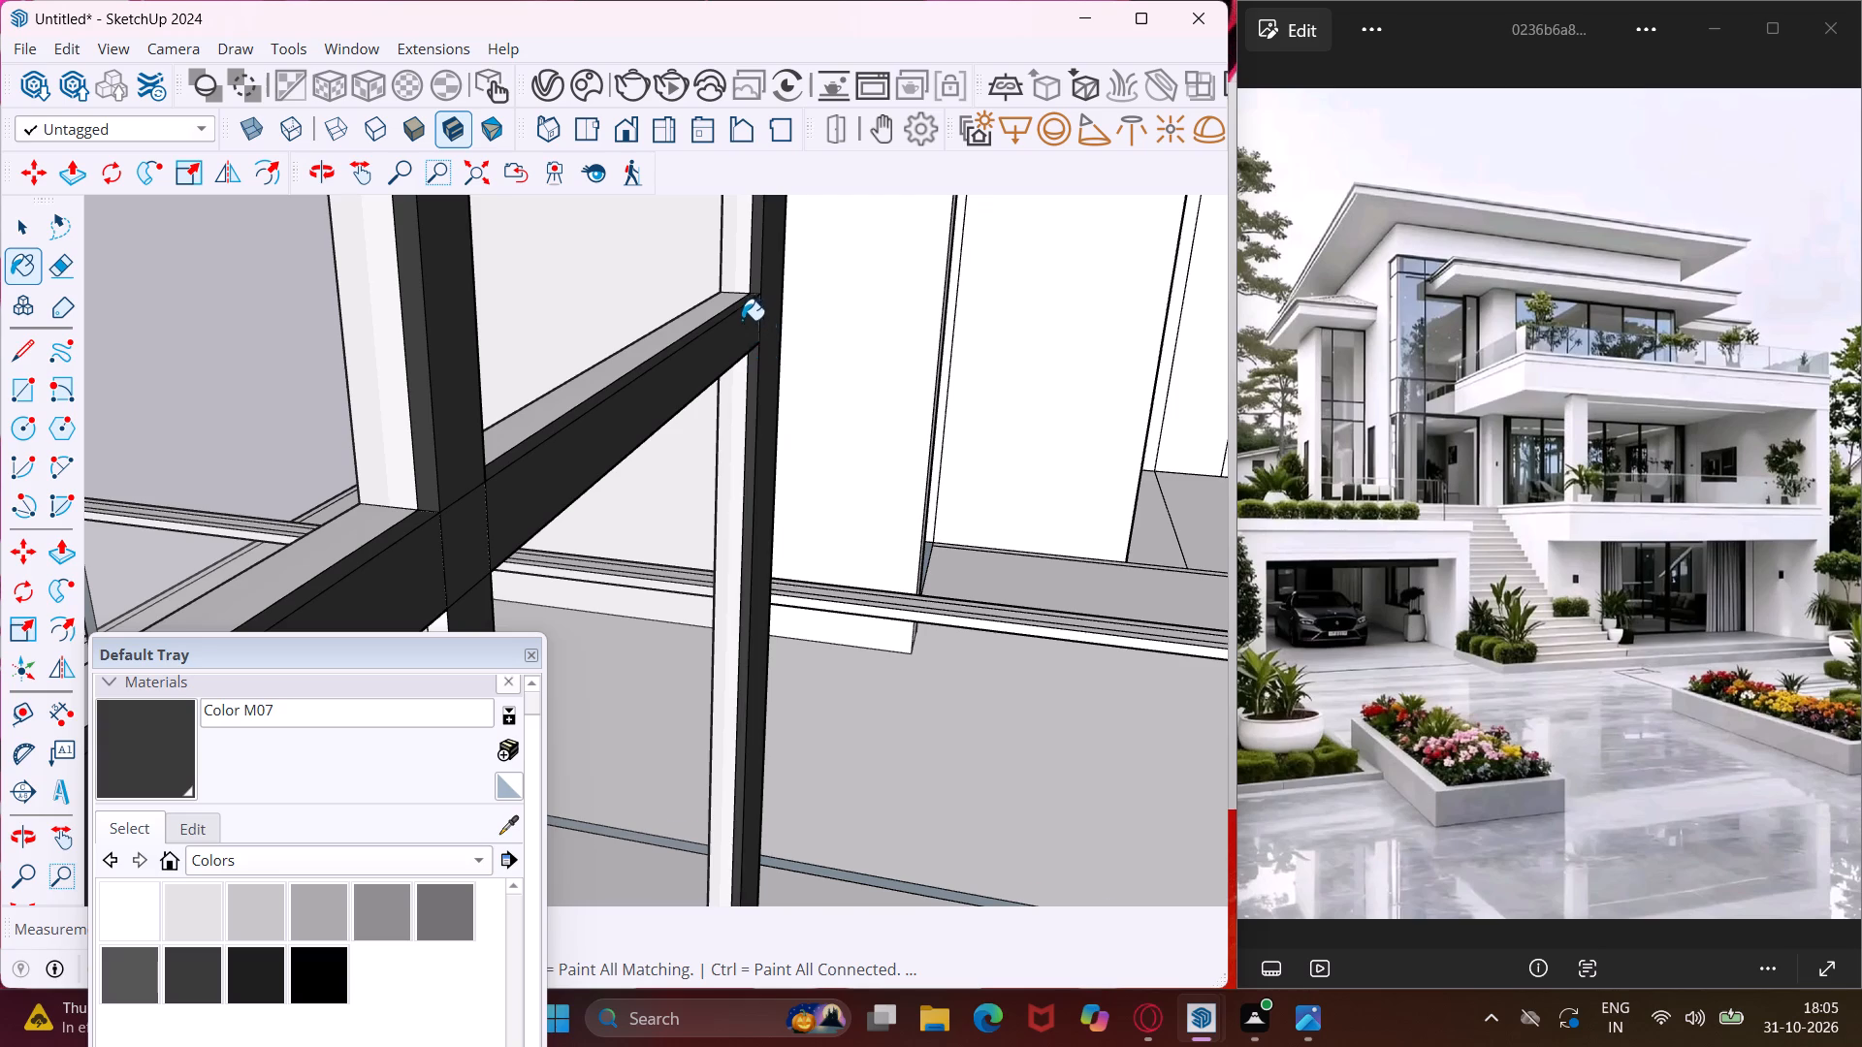
Paint the light strips on the near end upright and on the mullion below the lower crossbar with Color M07.
scroll(742, 320, down, 6)
click(455, 490)
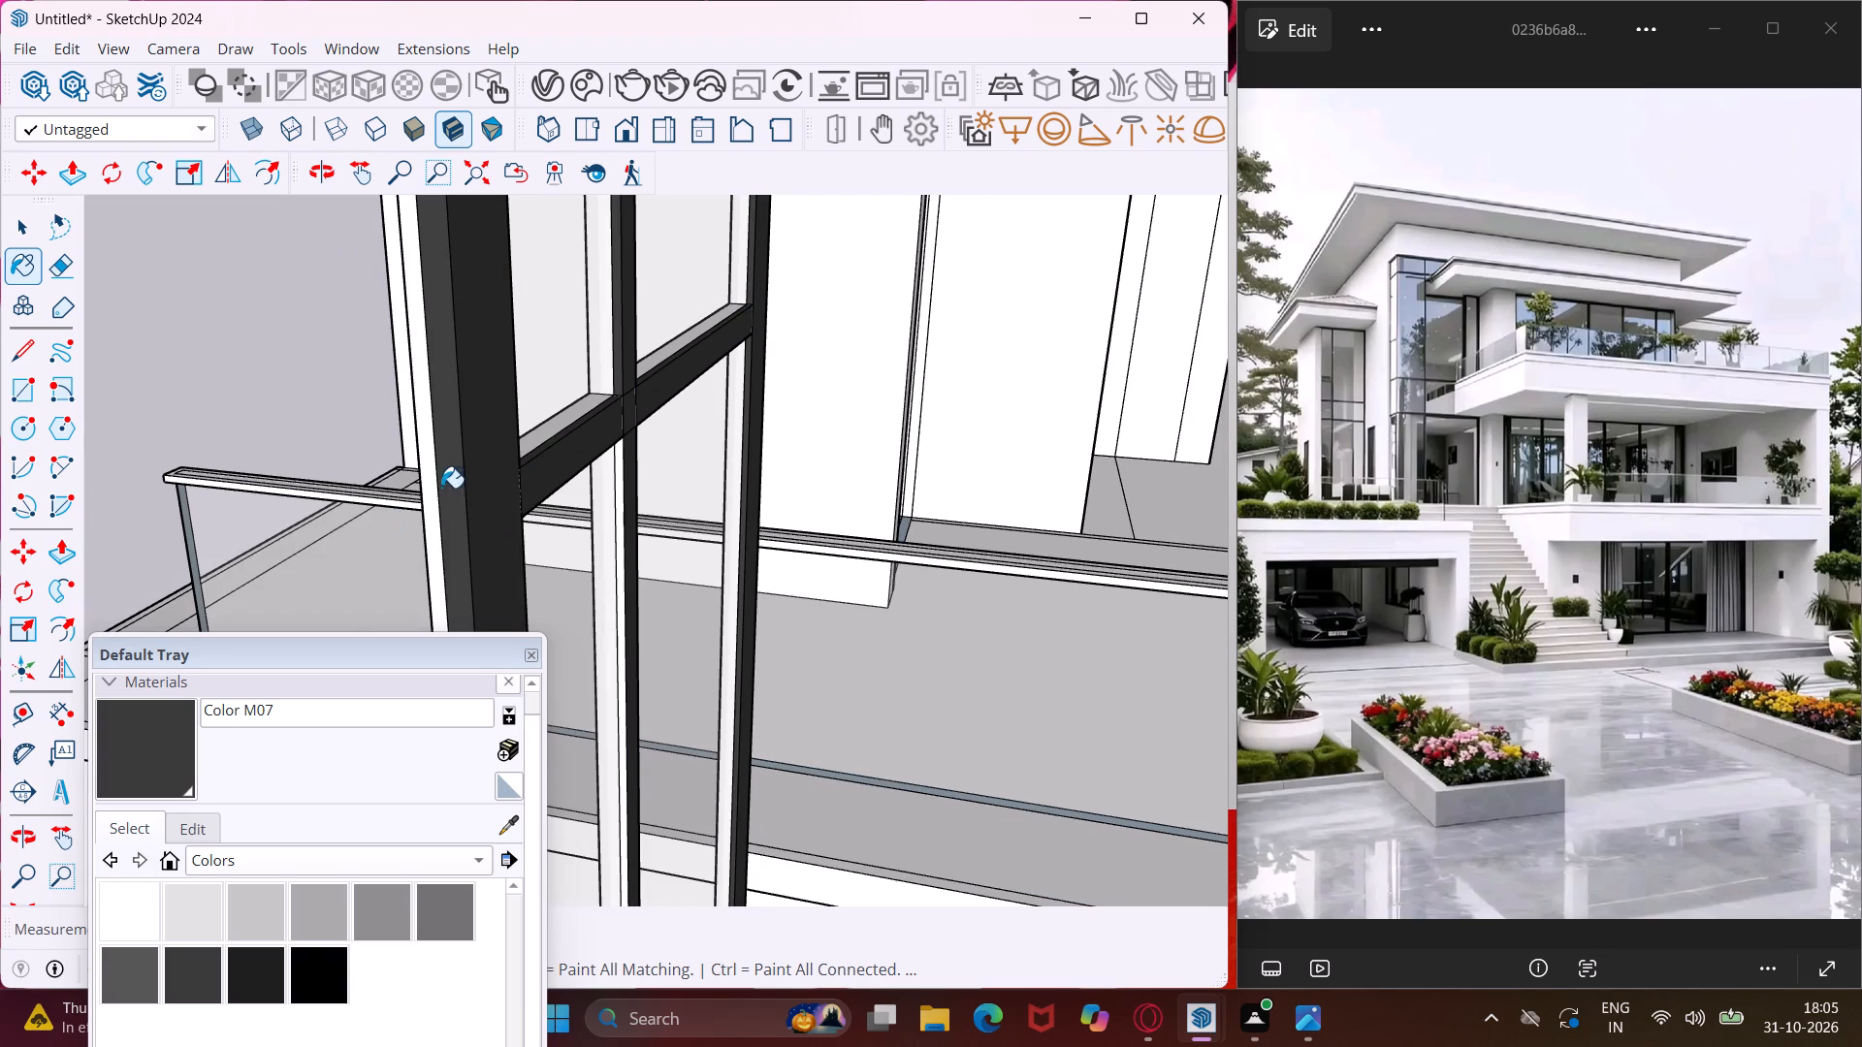
click(431, 485)
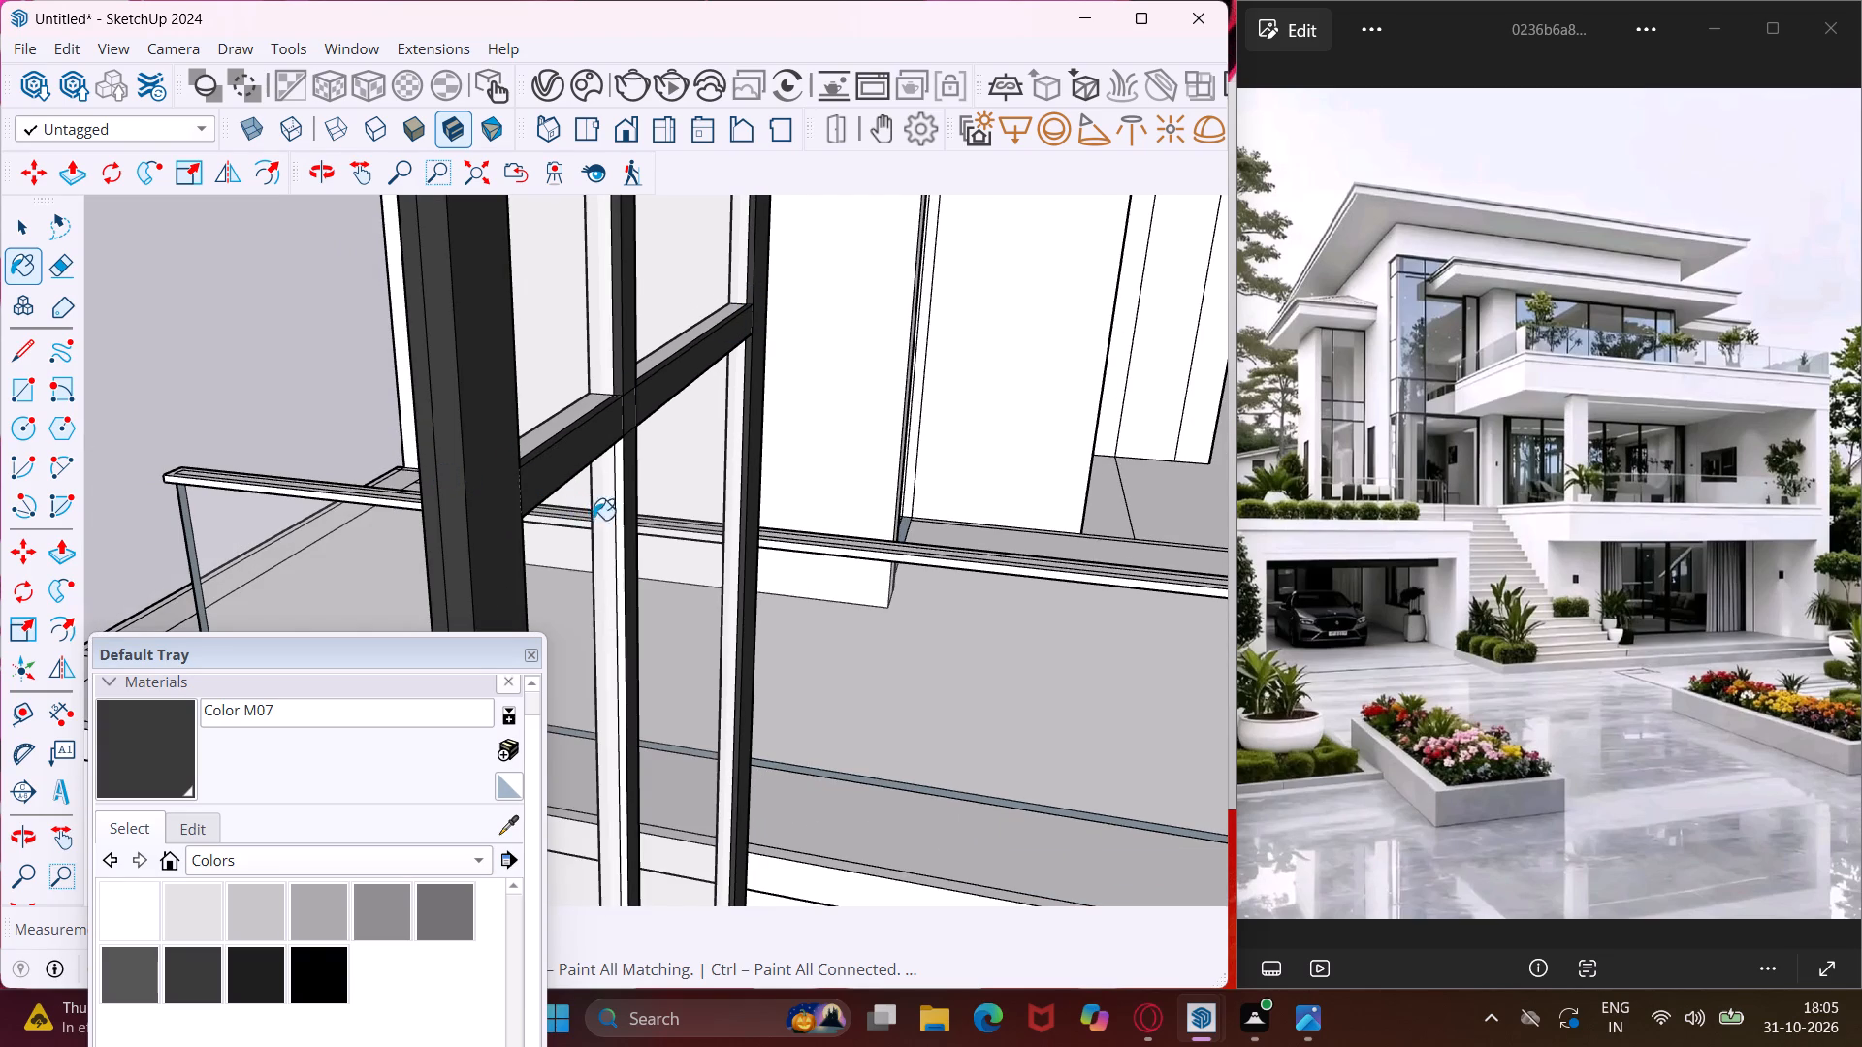
scroll(613, 516, up, 7)
click(625, 498)
scroll(647, 402, down, 6)
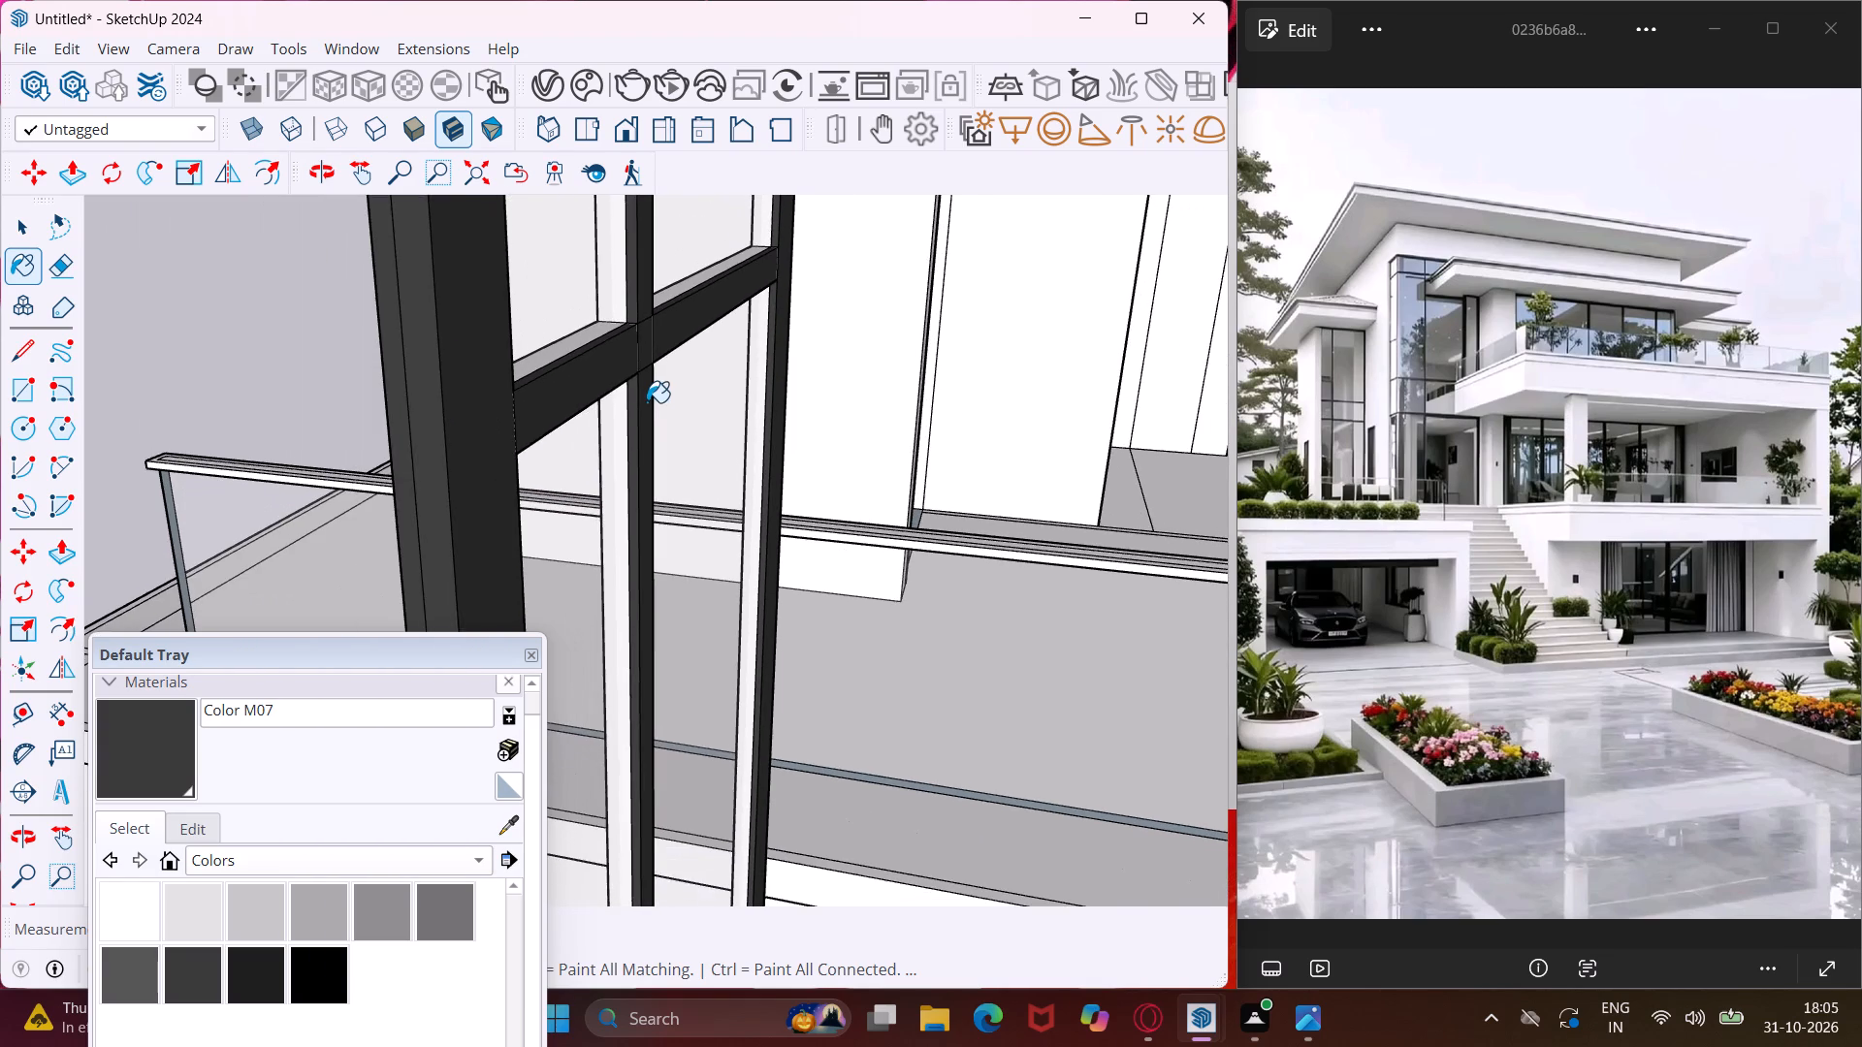
scroll(647, 402, down, 1)
Paint the light rear faces of the window's end upright, mullion and lower crossbar with Color M07.
middle_drag(615, 335, 631, 364)
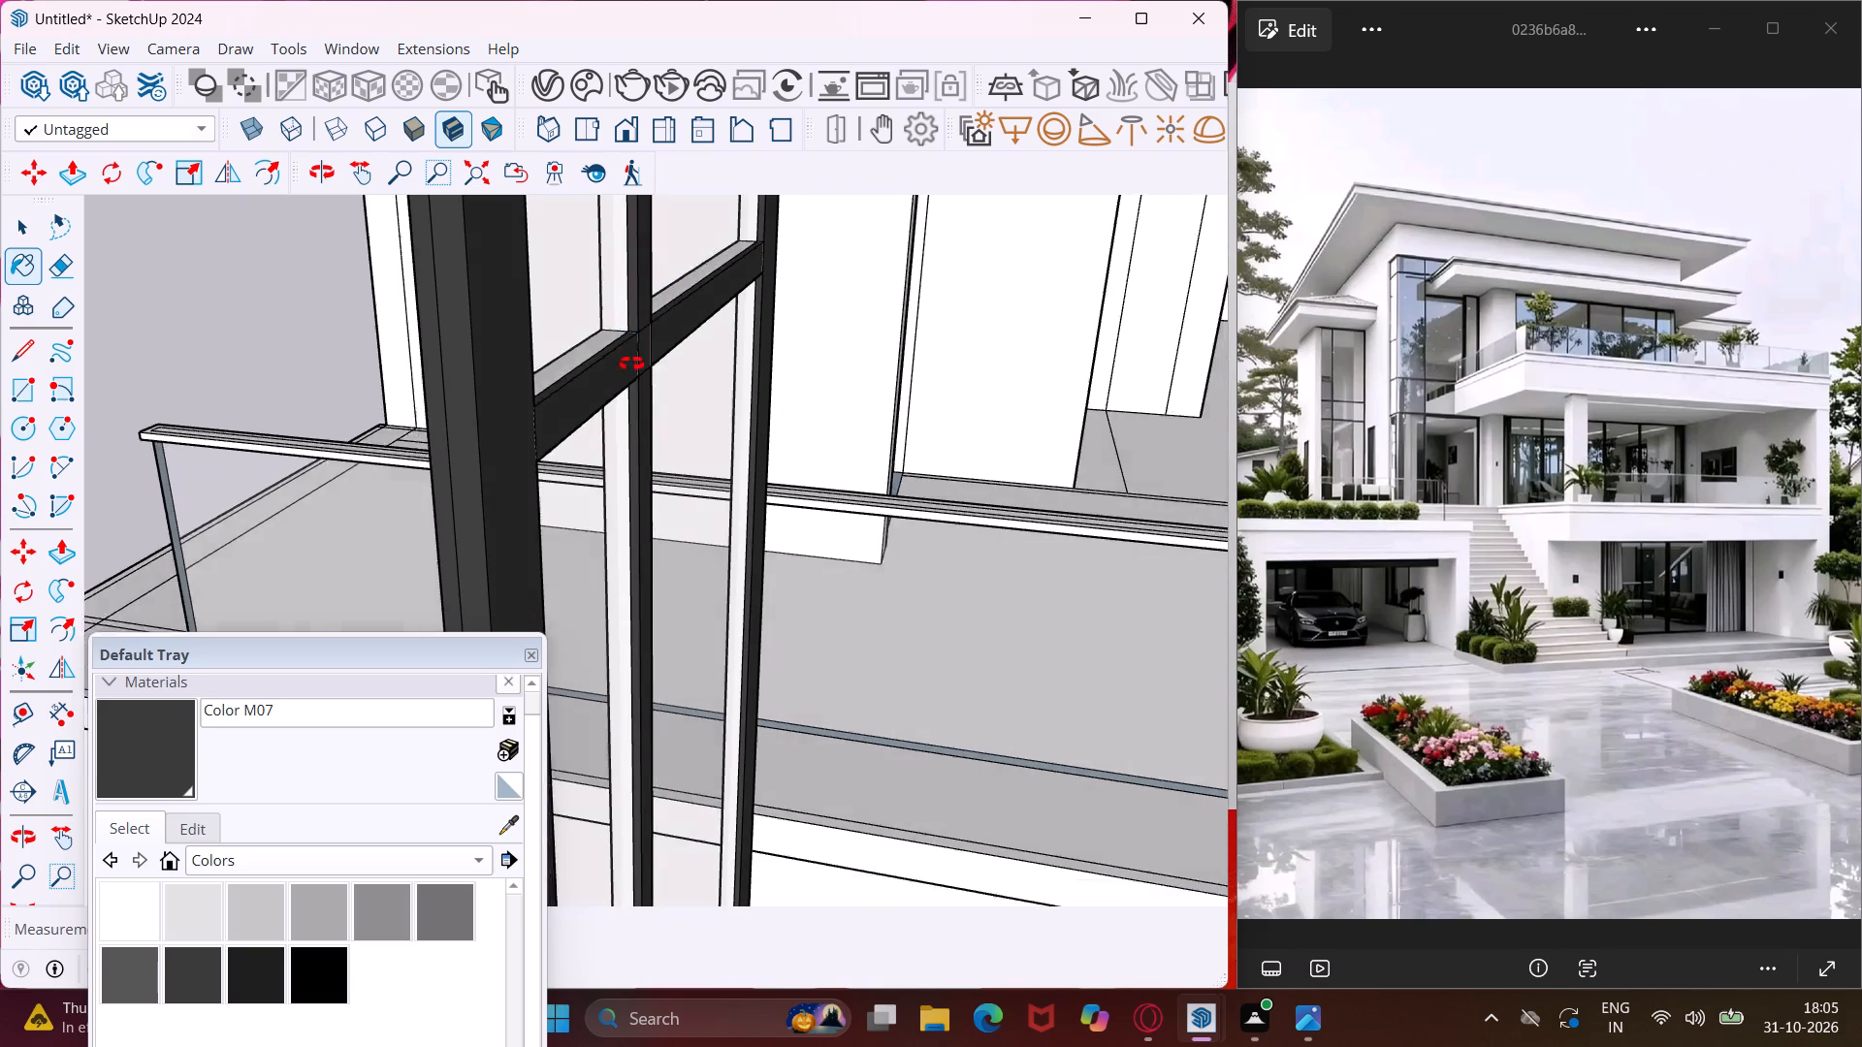
middle_drag(631, 364, 1004, 405)
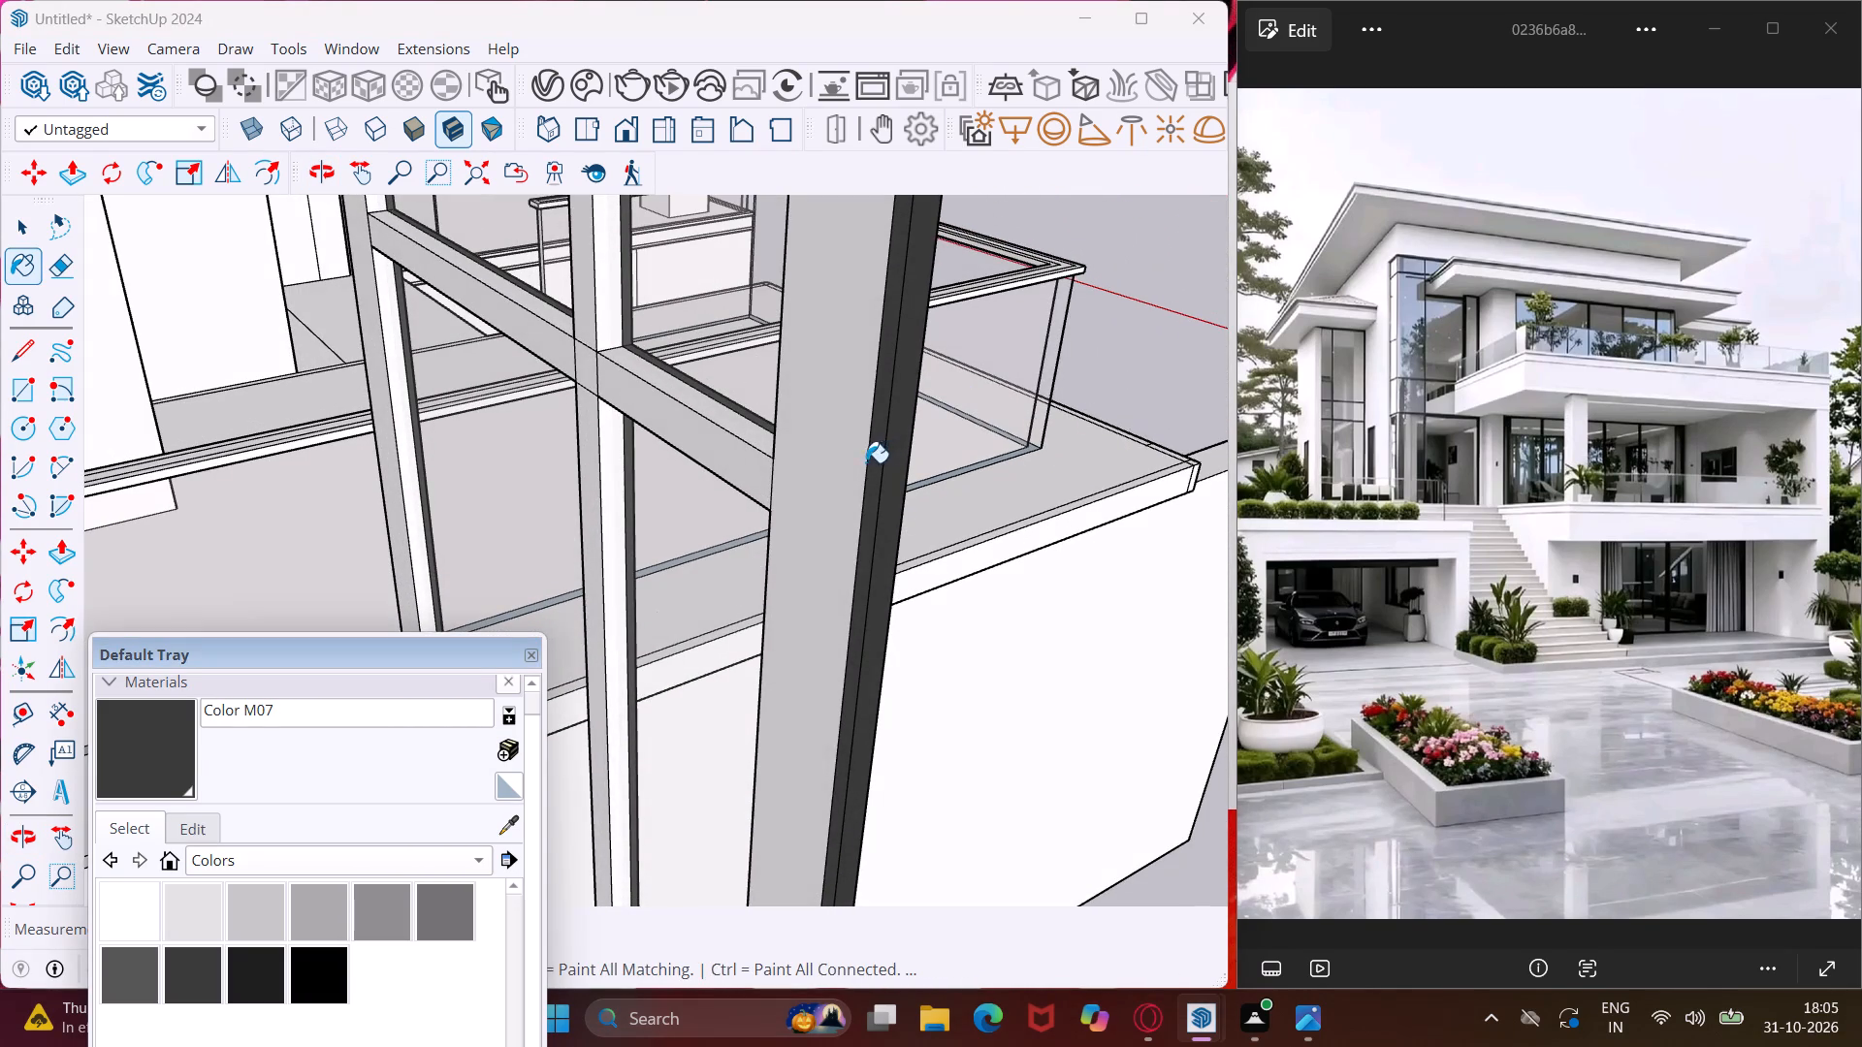
click(845, 466)
click(744, 462)
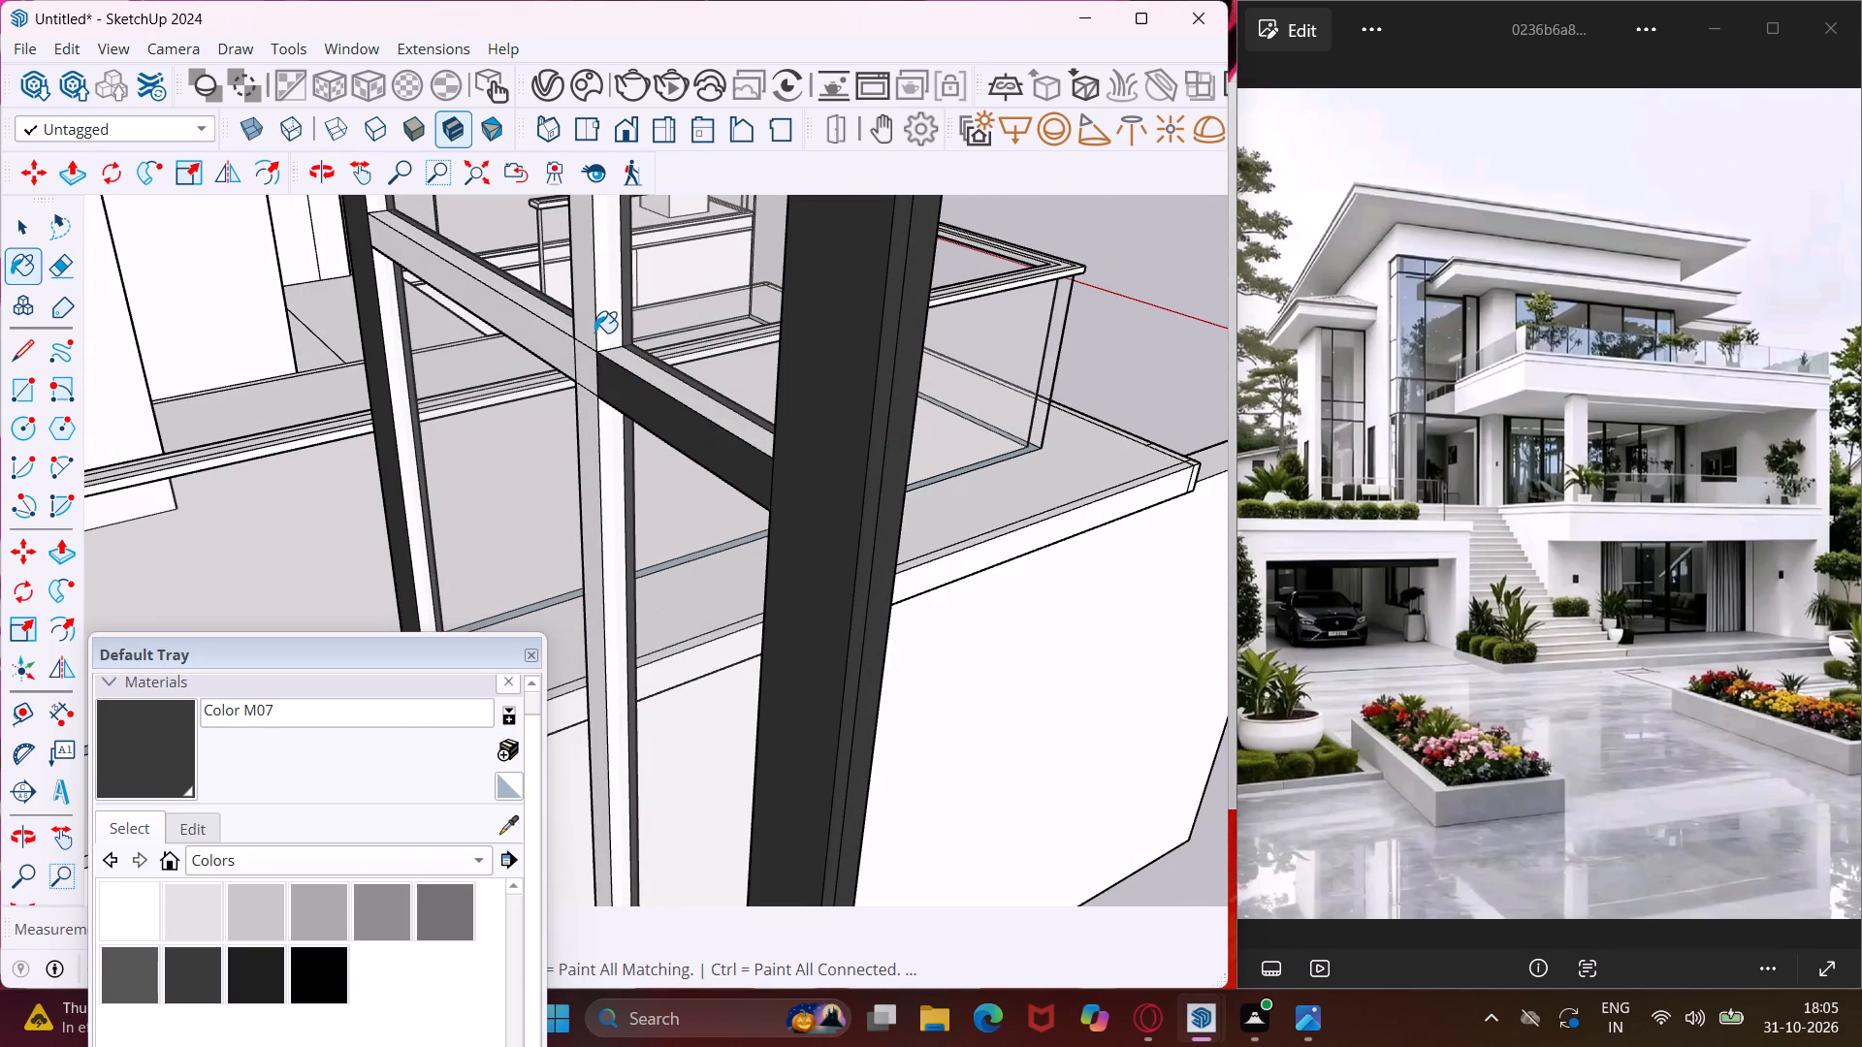
click(593, 332)
click(591, 358)
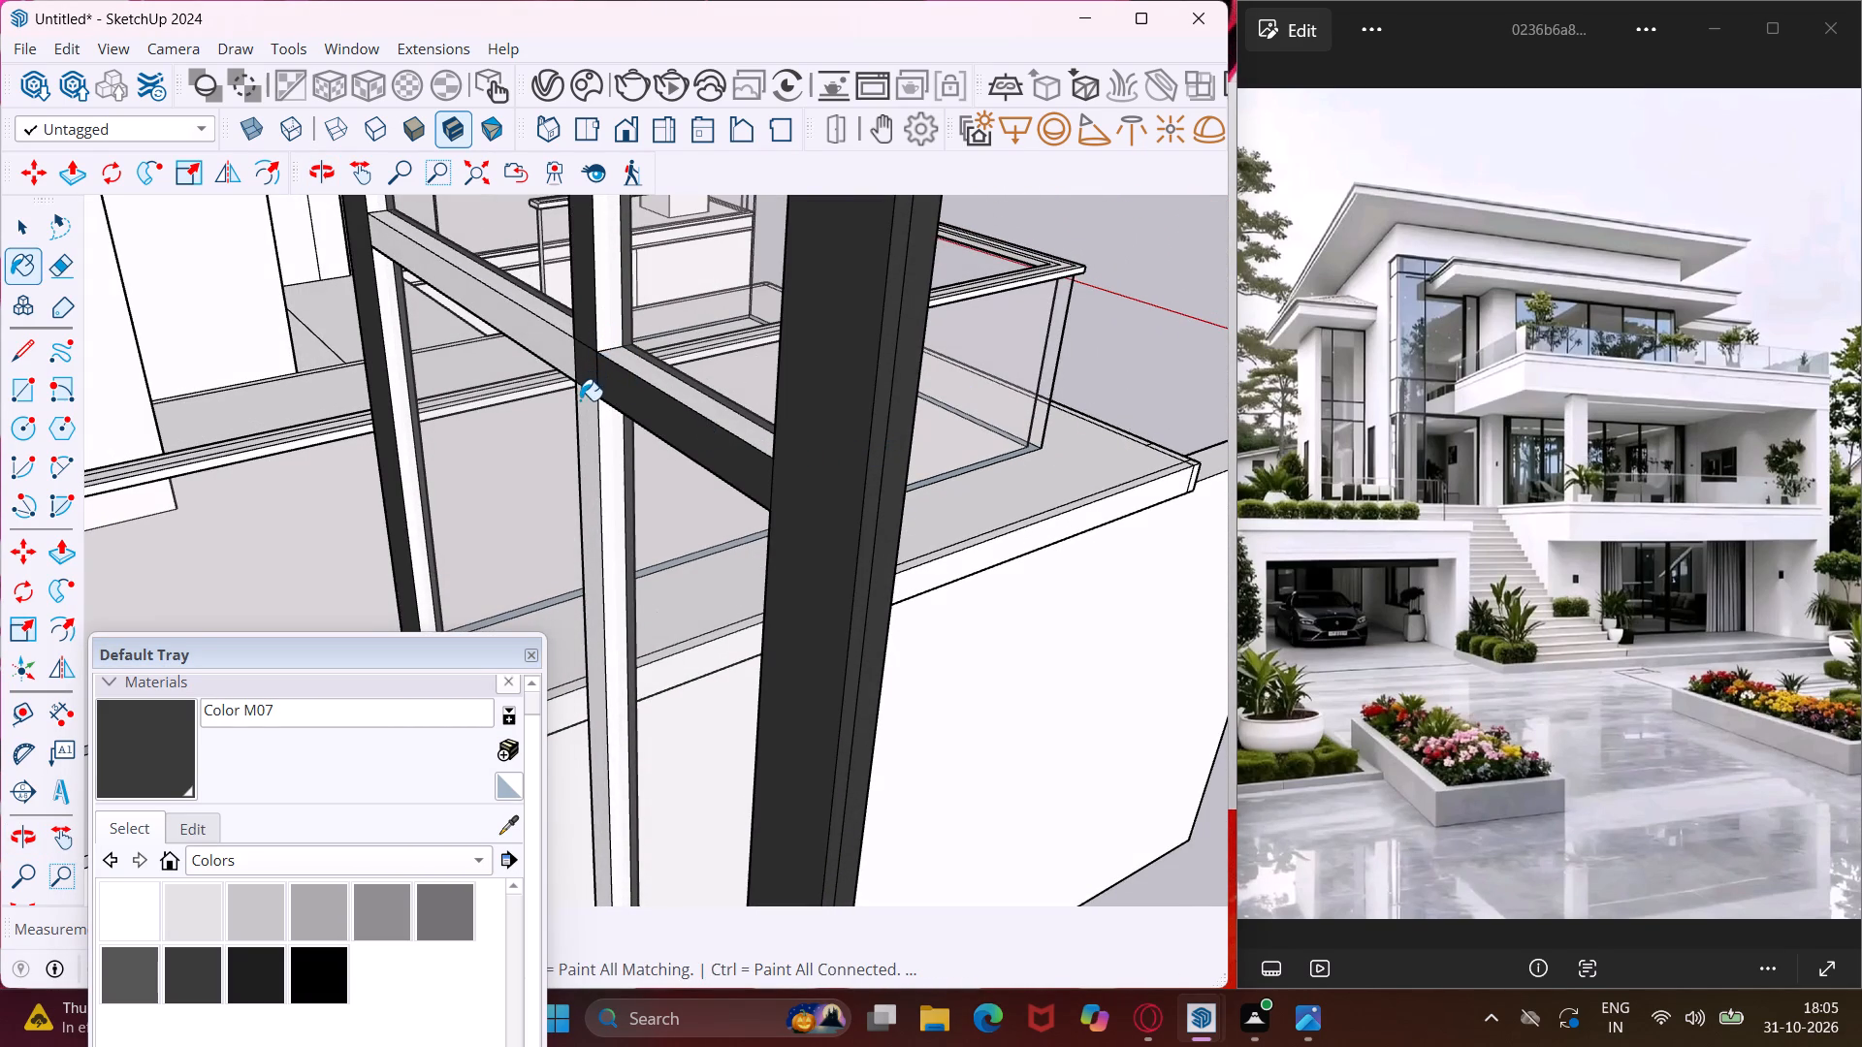
click(585, 405)
click(563, 358)
Paint the light top faces of the lower crossbar and the adjoining inner side faces of the mullion and upright with Color M07.
scroll(607, 357, up, 4)
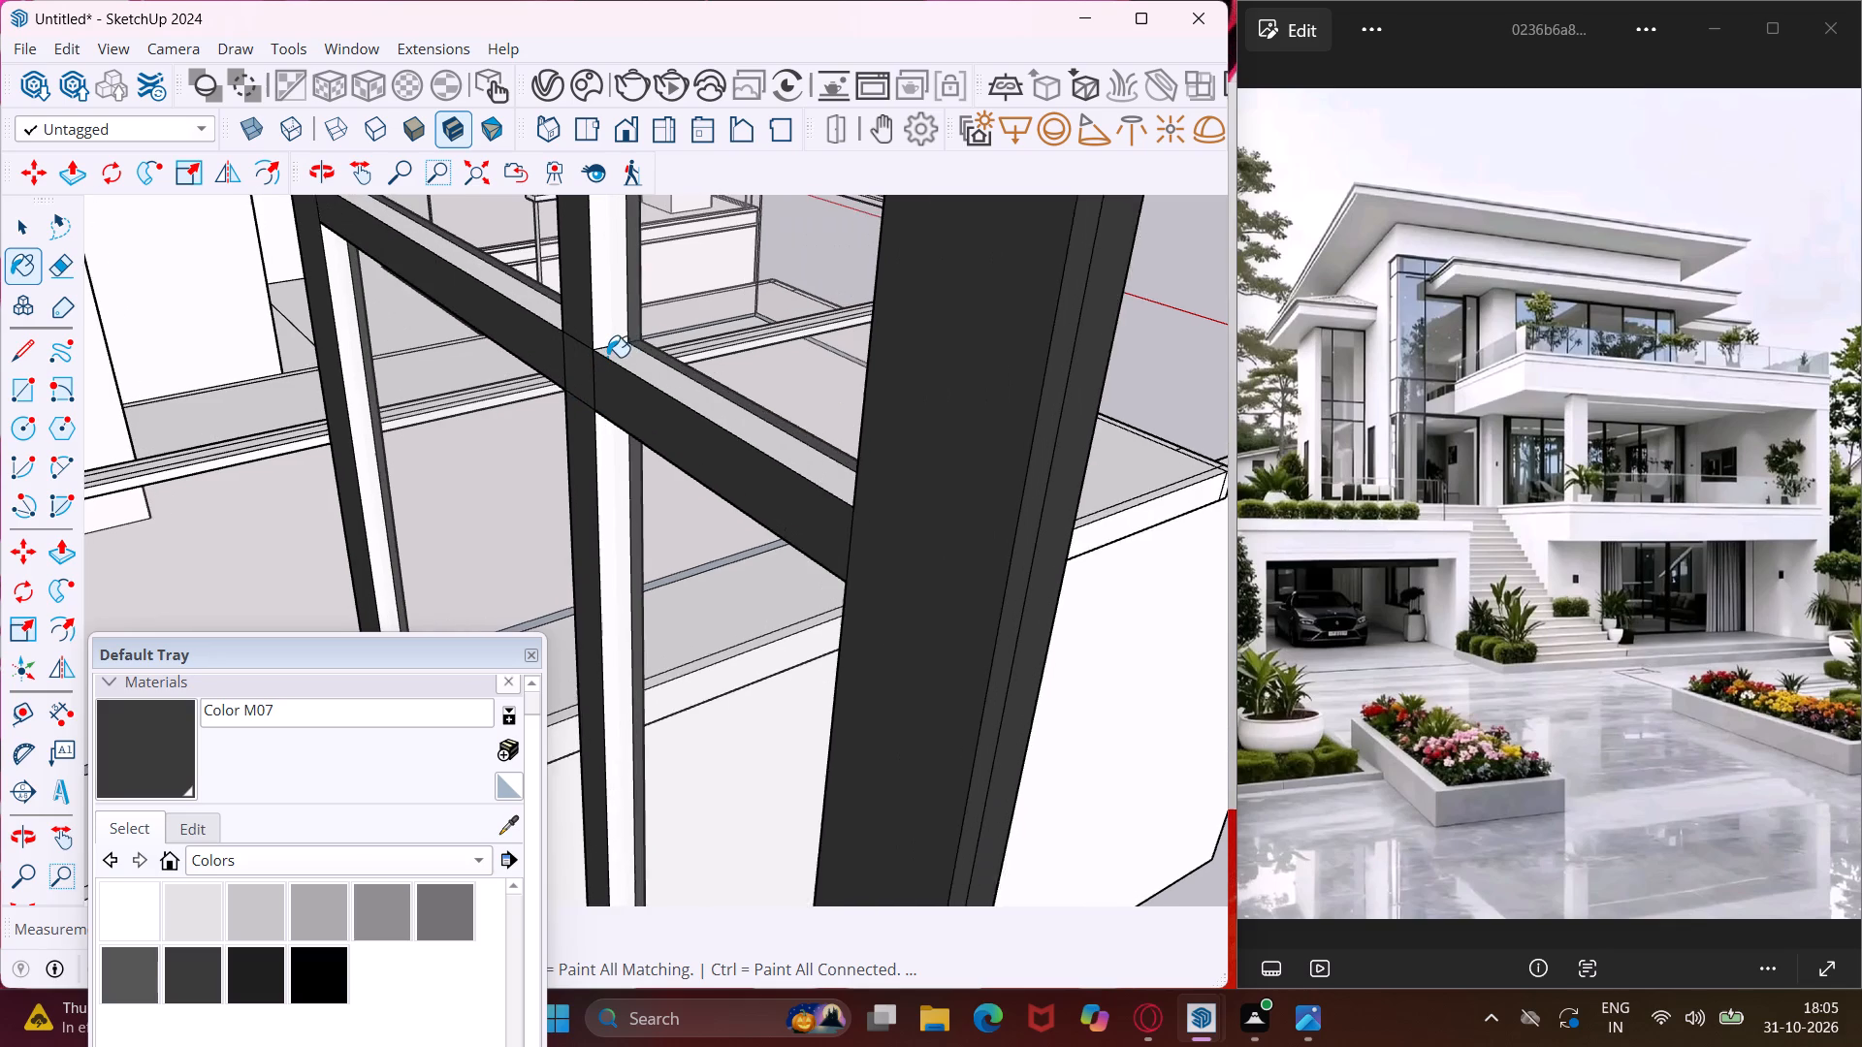
scroll(607, 357, up, 4)
click(607, 357)
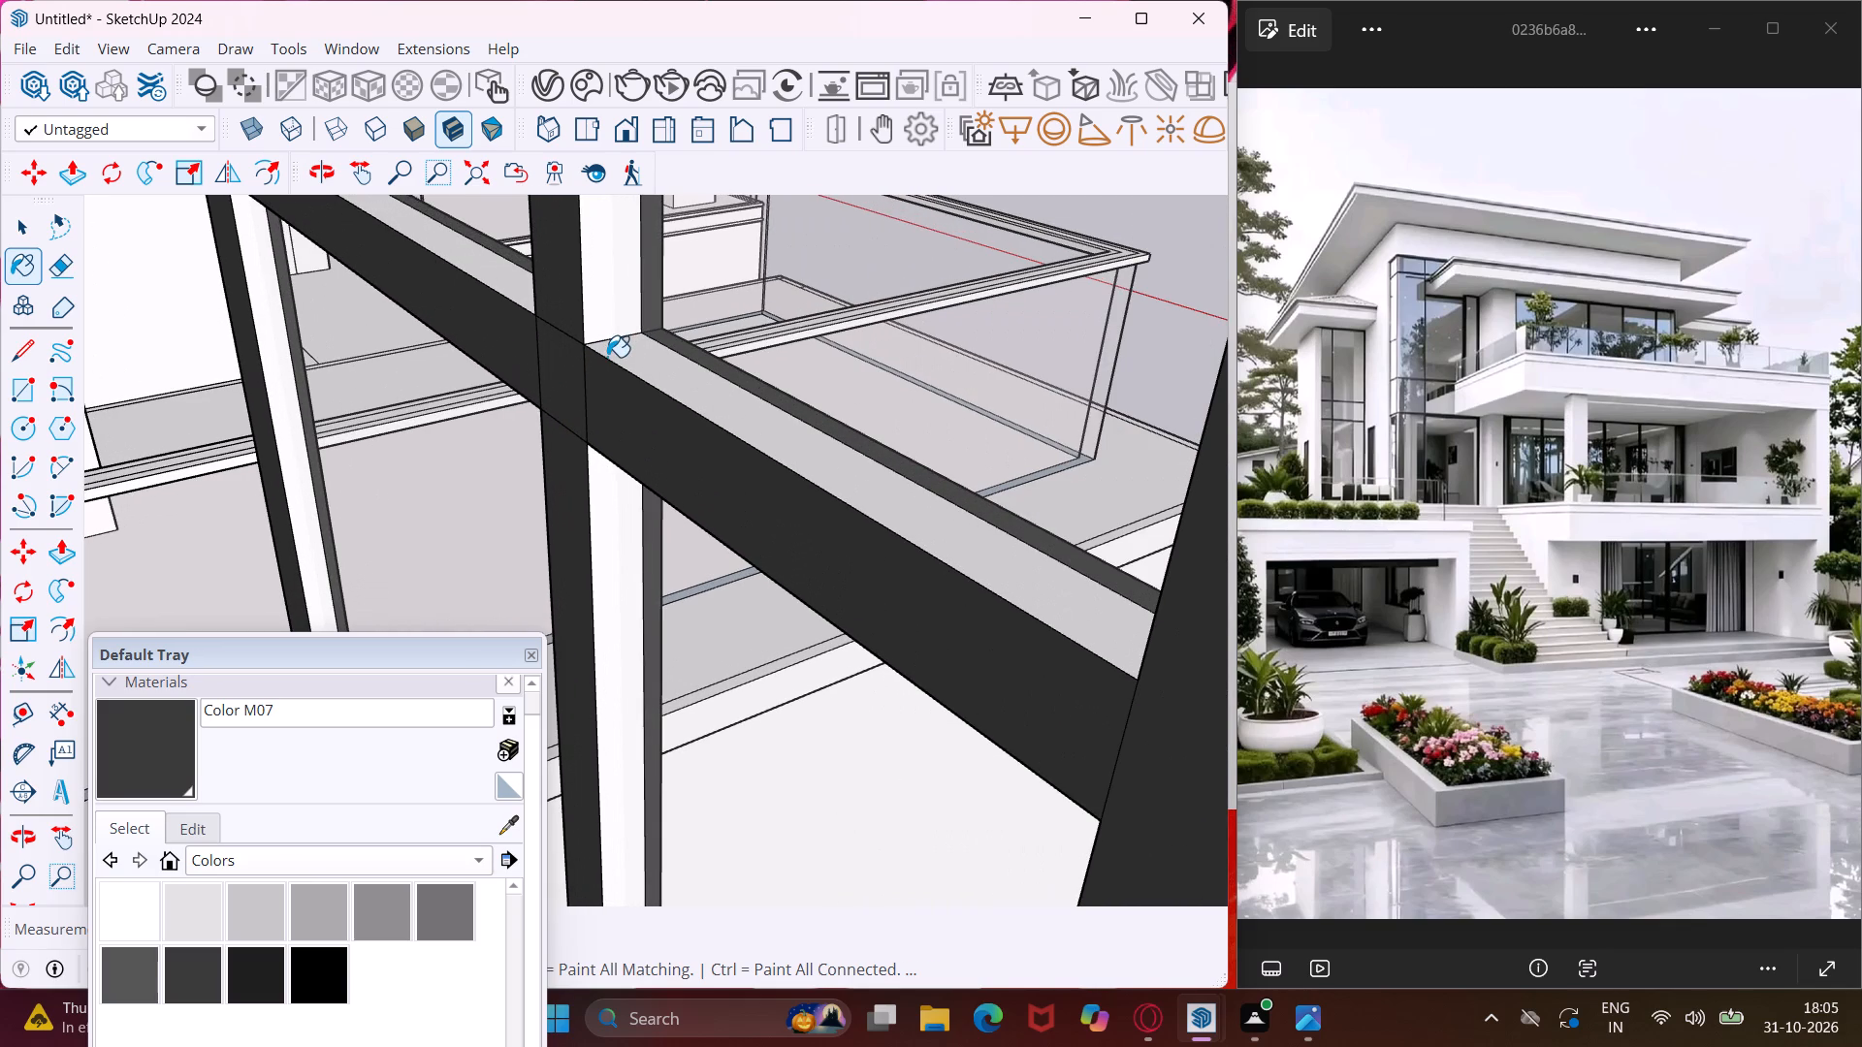
middle_drag(607, 357, 662, 439)
click(613, 372)
click(604, 356)
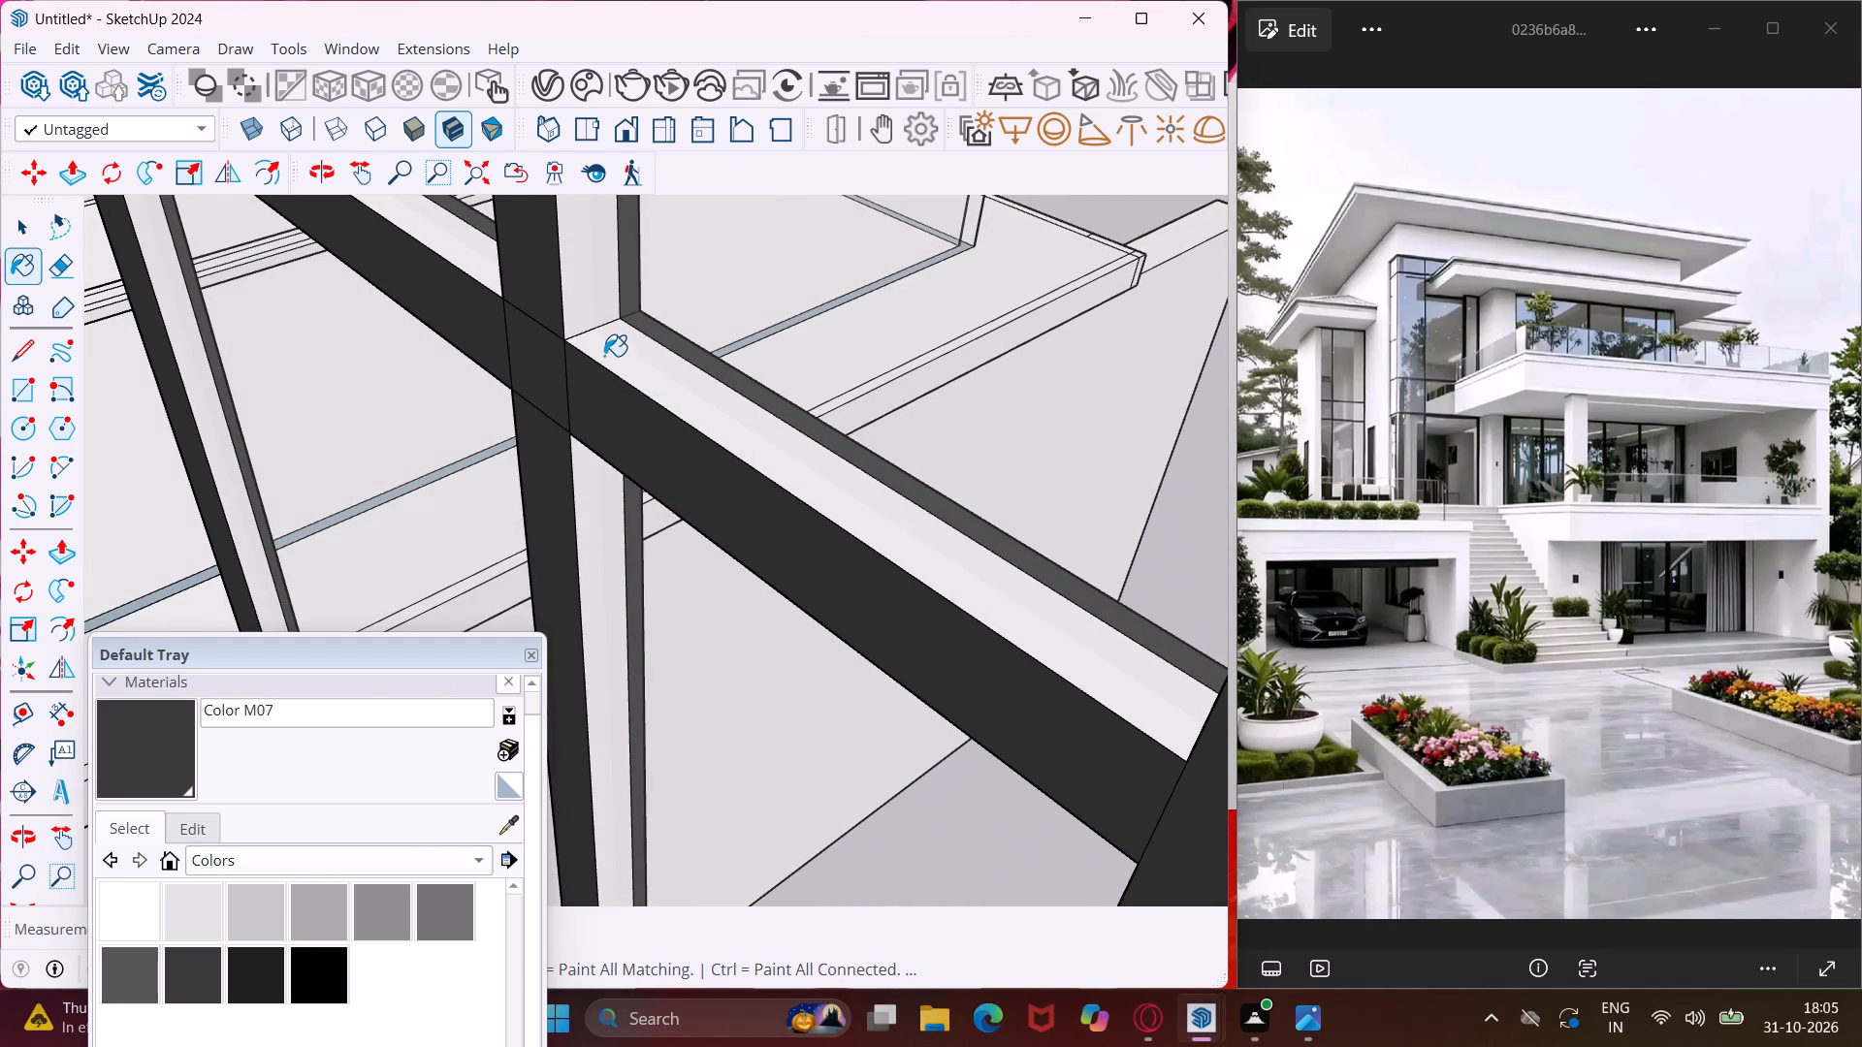
click(569, 293)
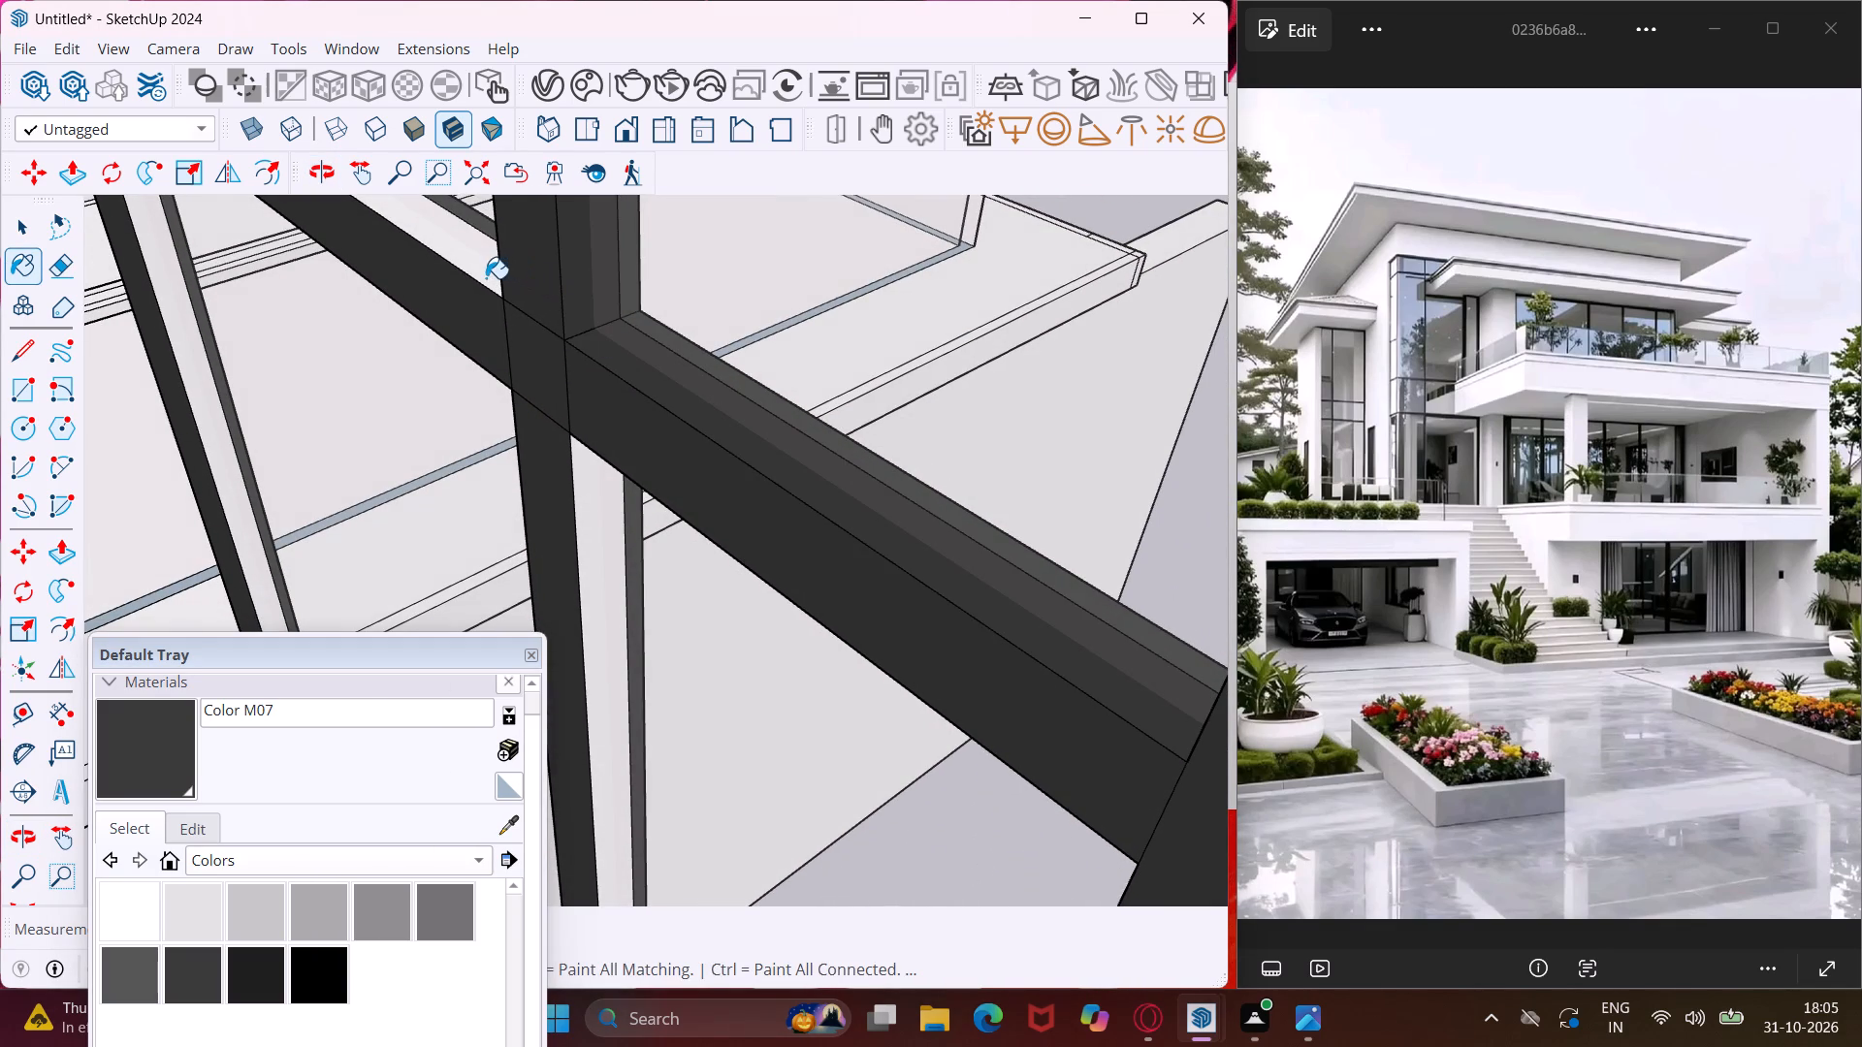
click(486, 278)
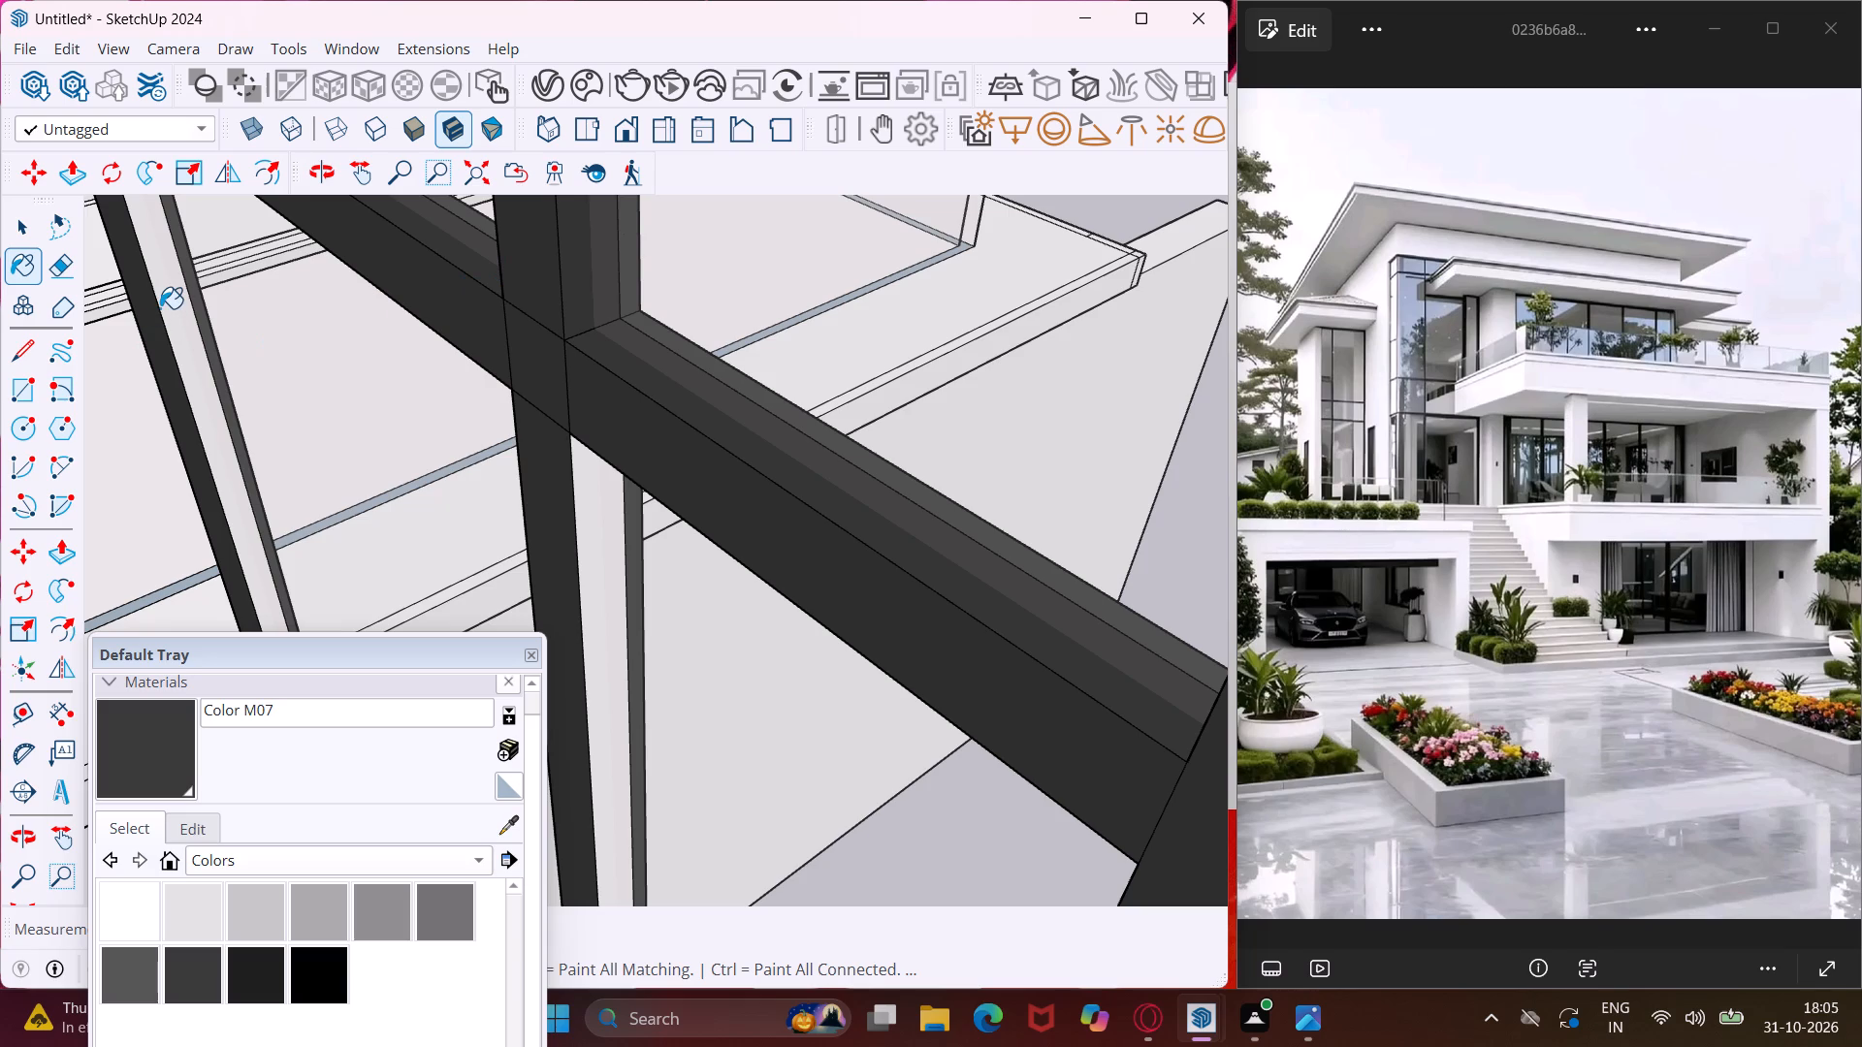
click(160, 303)
click(156, 298)
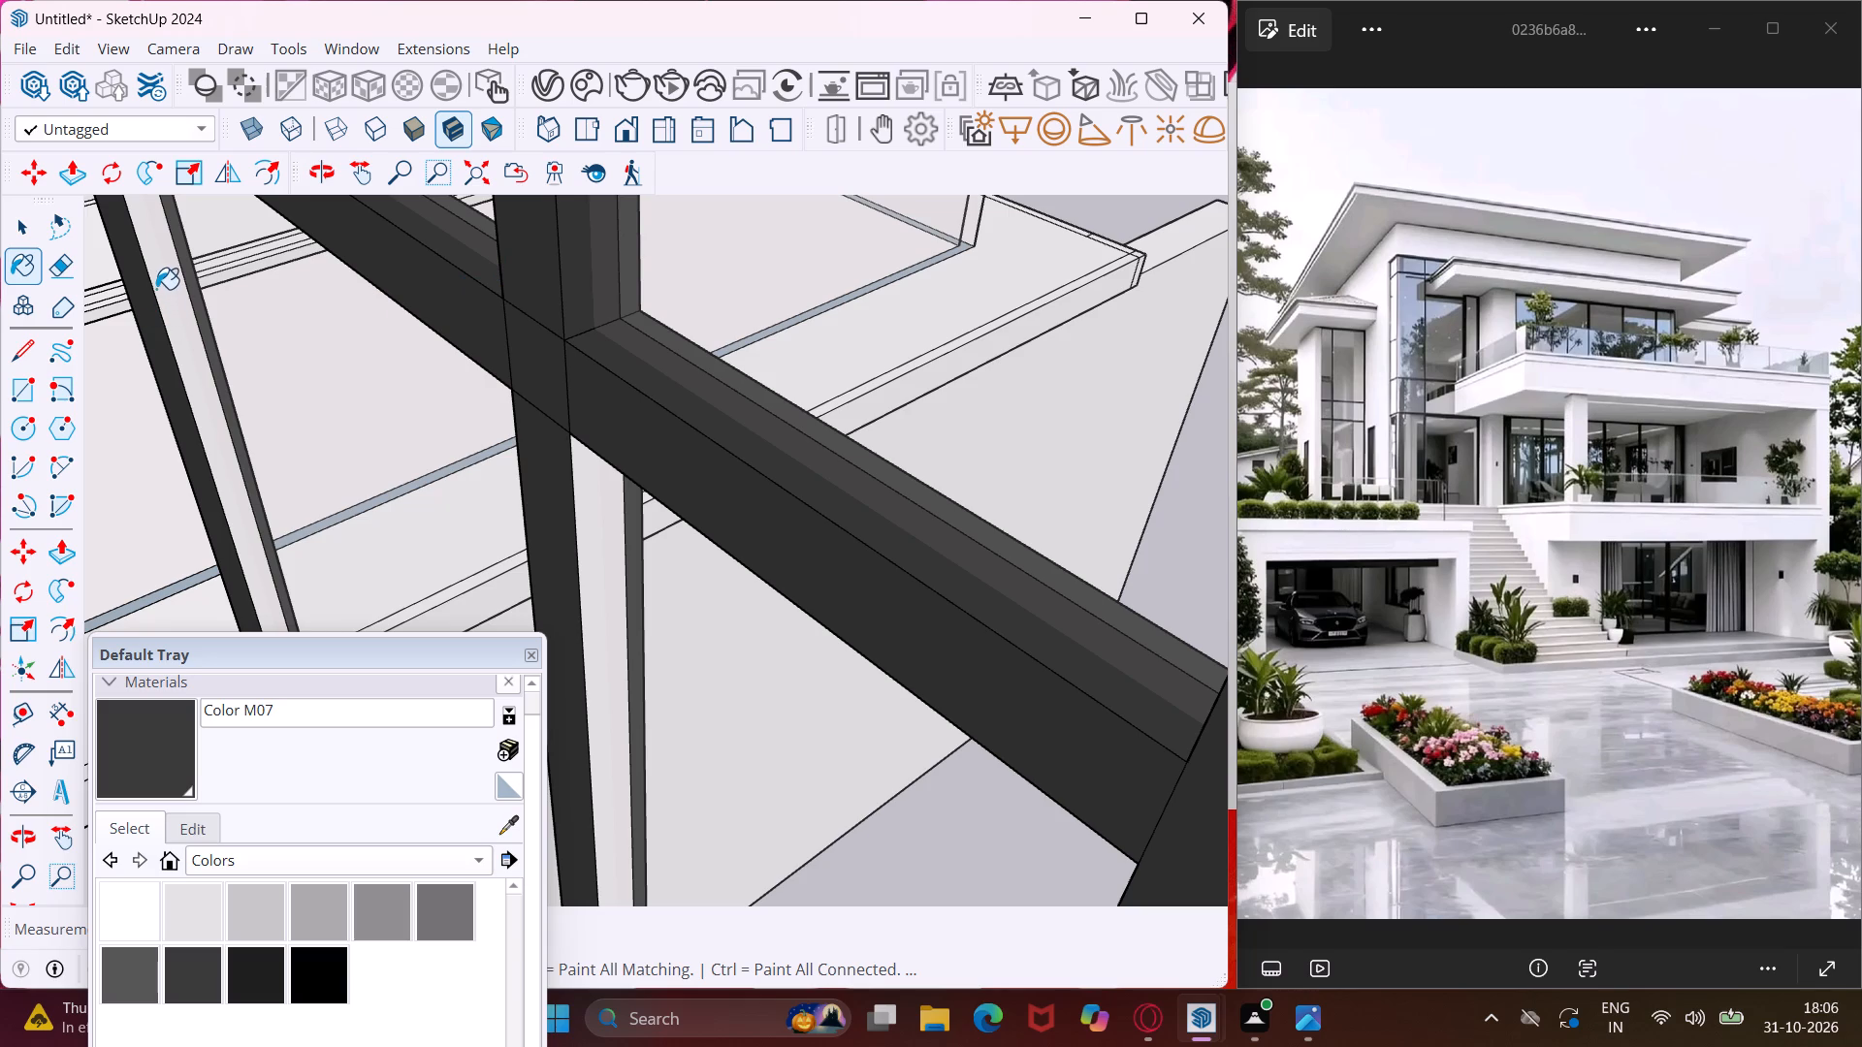
click(156, 289)
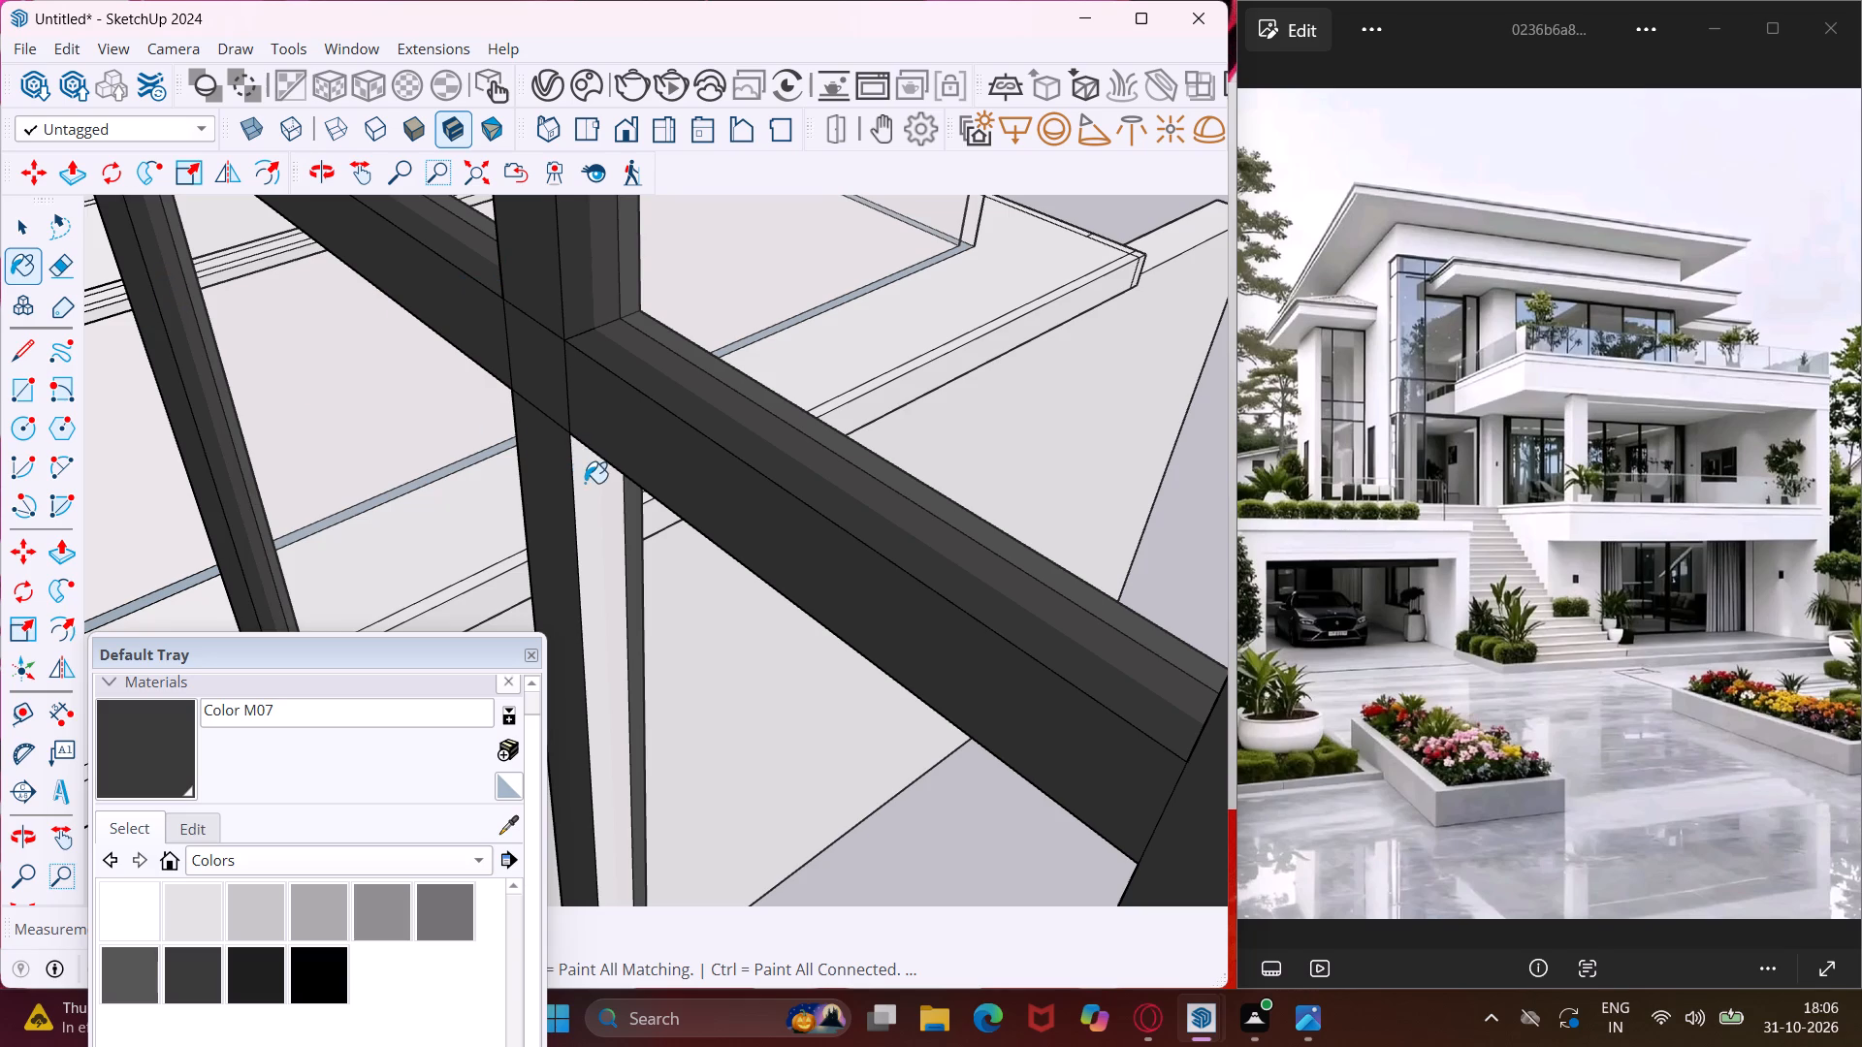
click(585, 483)
Paint the opposite inner side faces of the mullion and end upright, above and below the lower crossbar, with Color M07.
middle_drag(577, 479, 1292, 245)
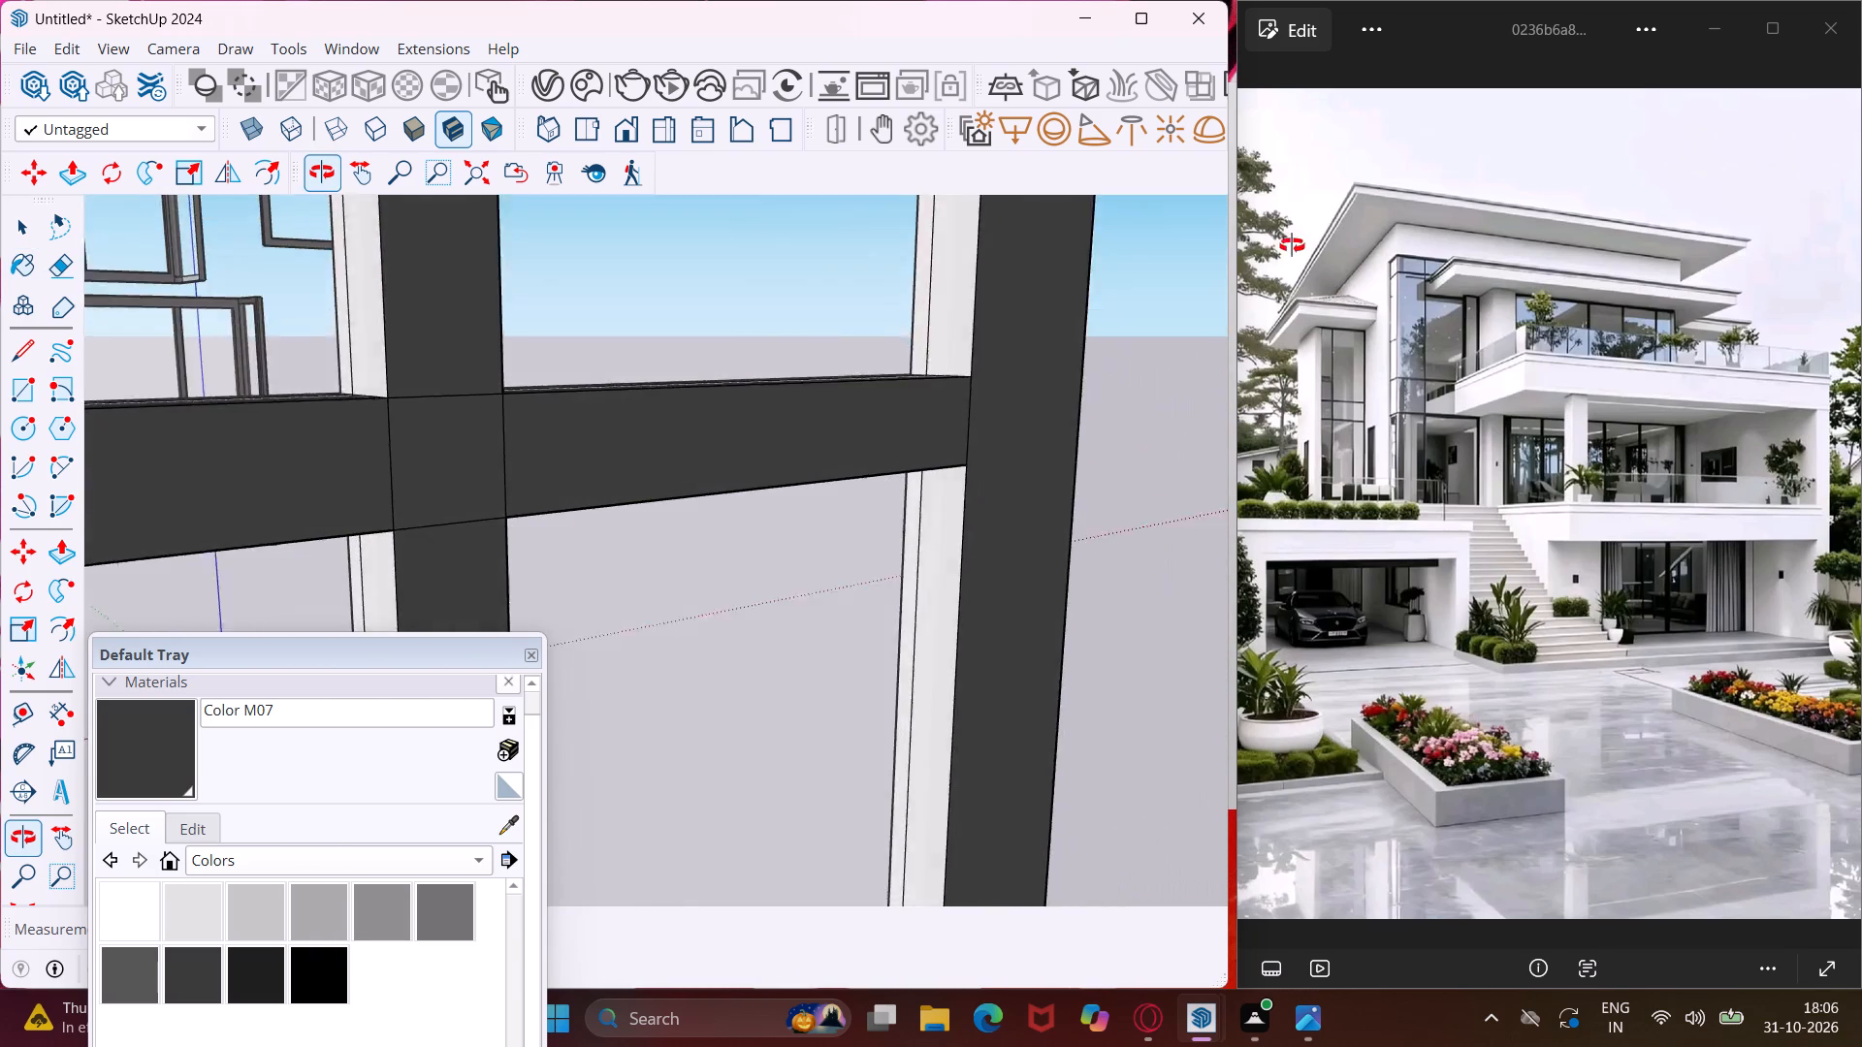
middle_drag(1292, 245, 1311, 250)
click(390, 330)
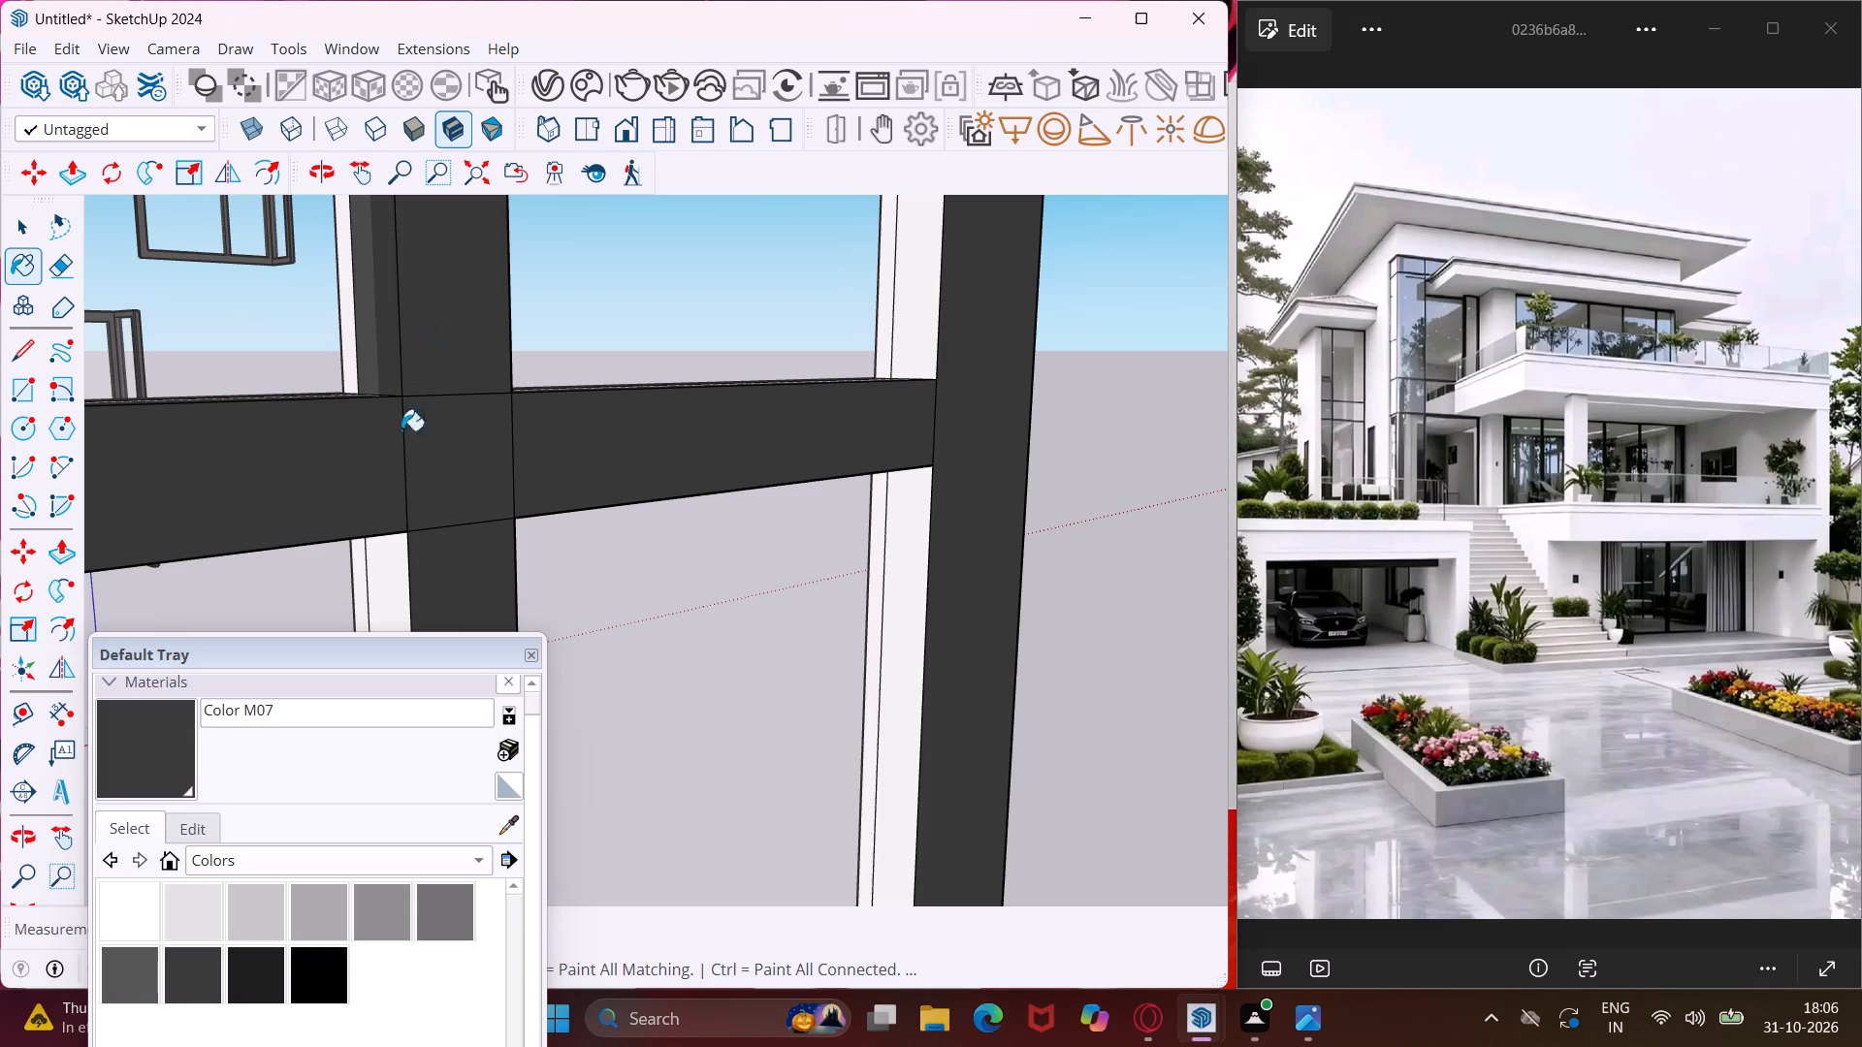
click(407, 567)
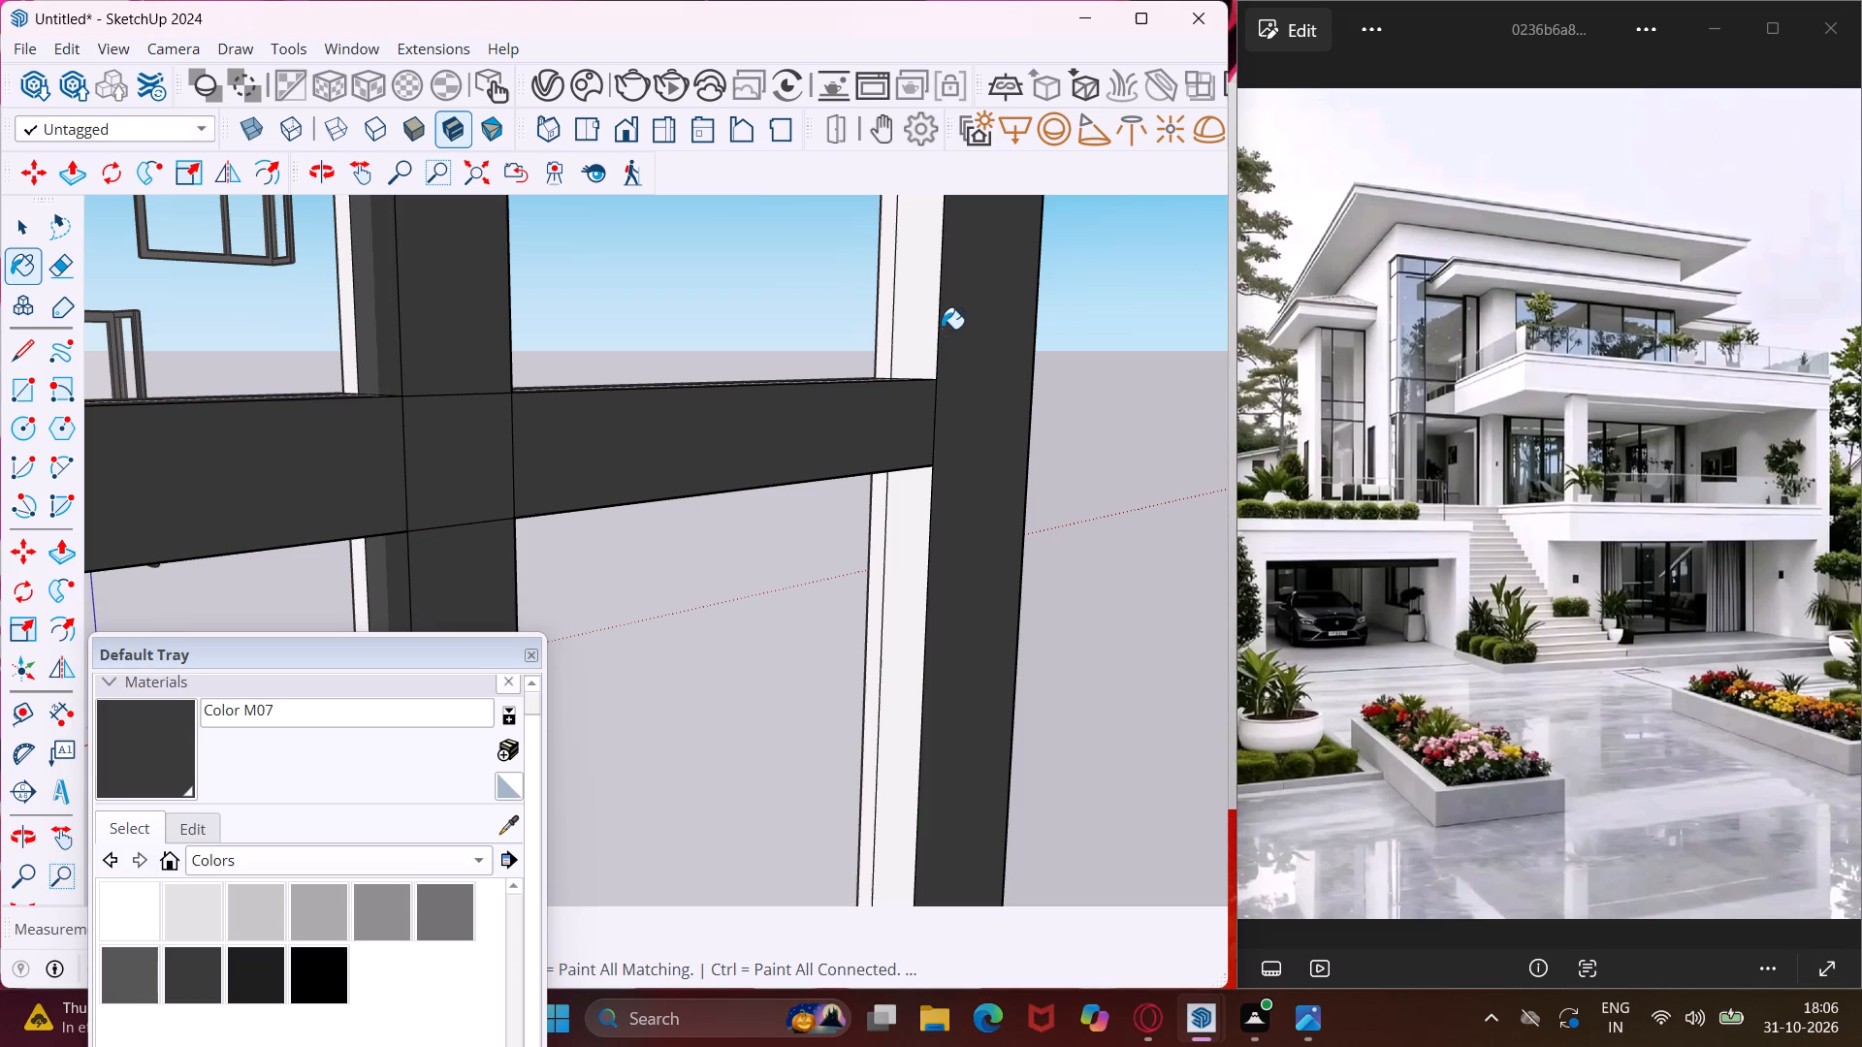
click(936, 318)
click(920, 488)
Paint the white outer side strips of the tall window's near end upright with Color M07.
middle_drag(934, 487, 947, 549)
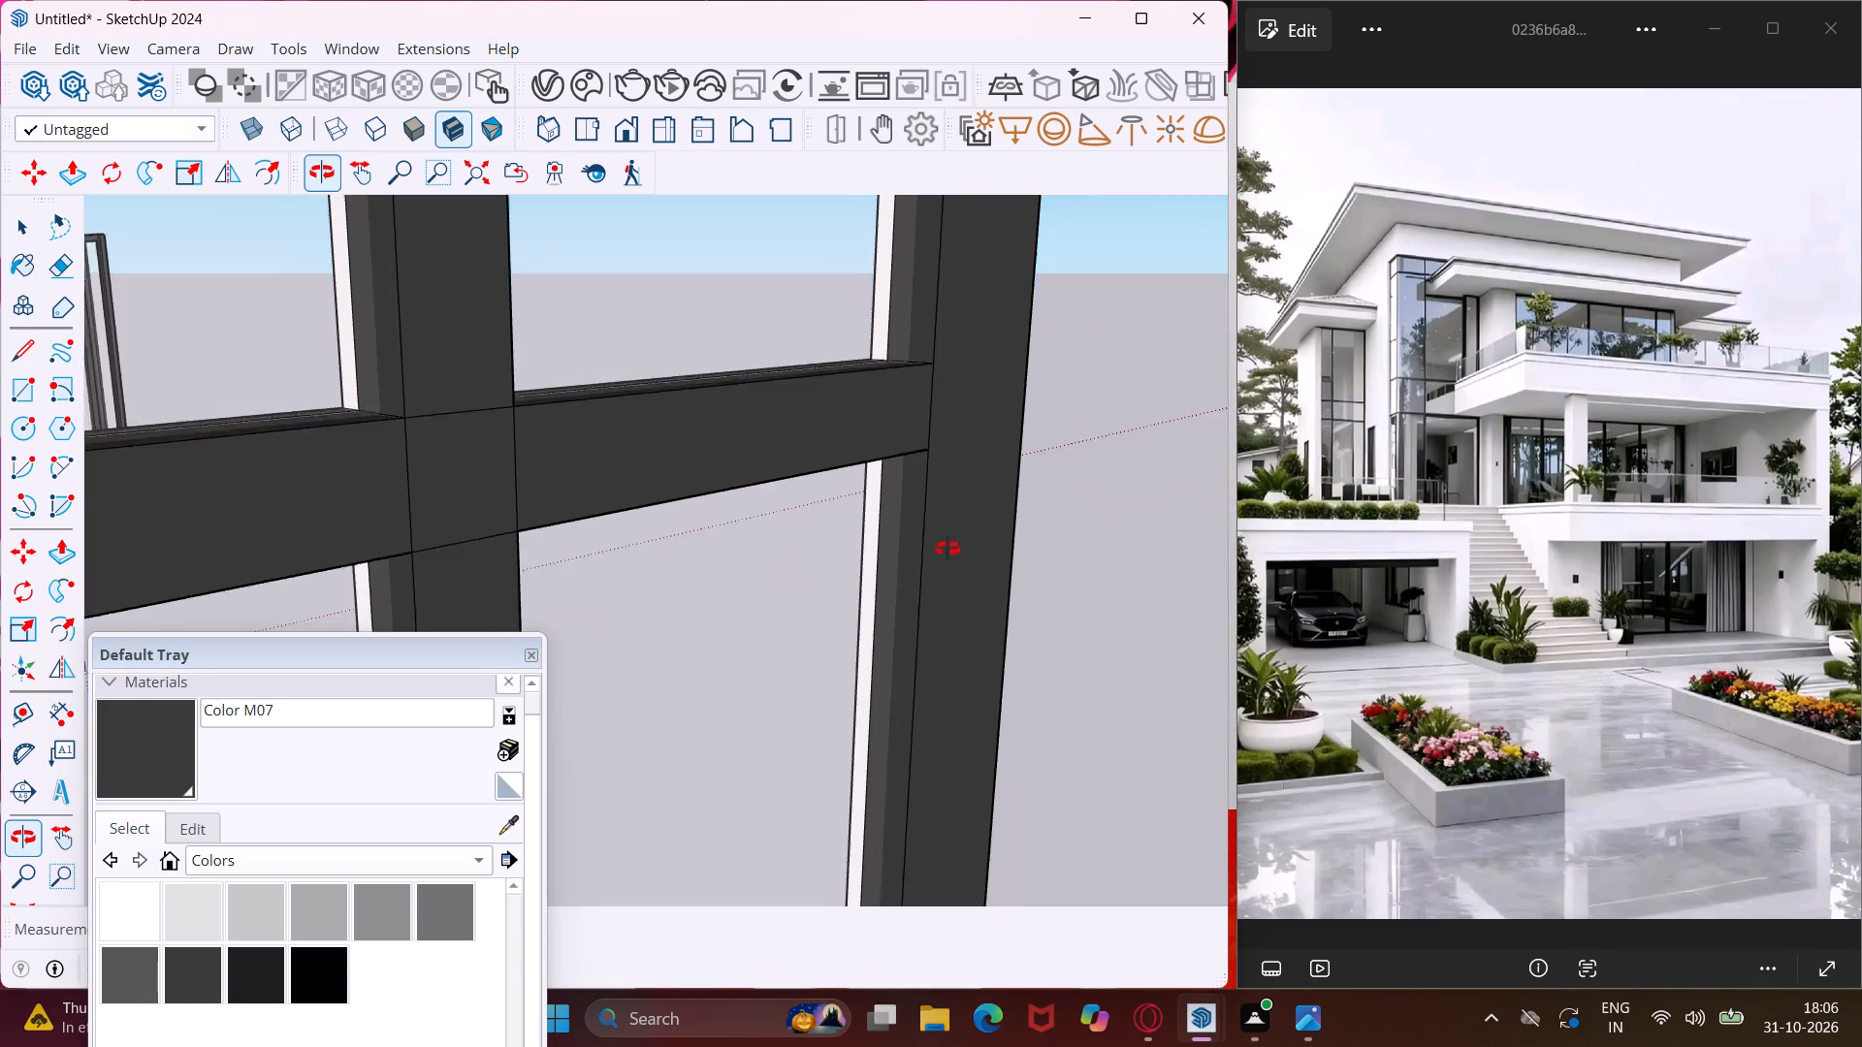
middle_drag(947, 549, 988, 556)
scroll(947, 510, down, 6)
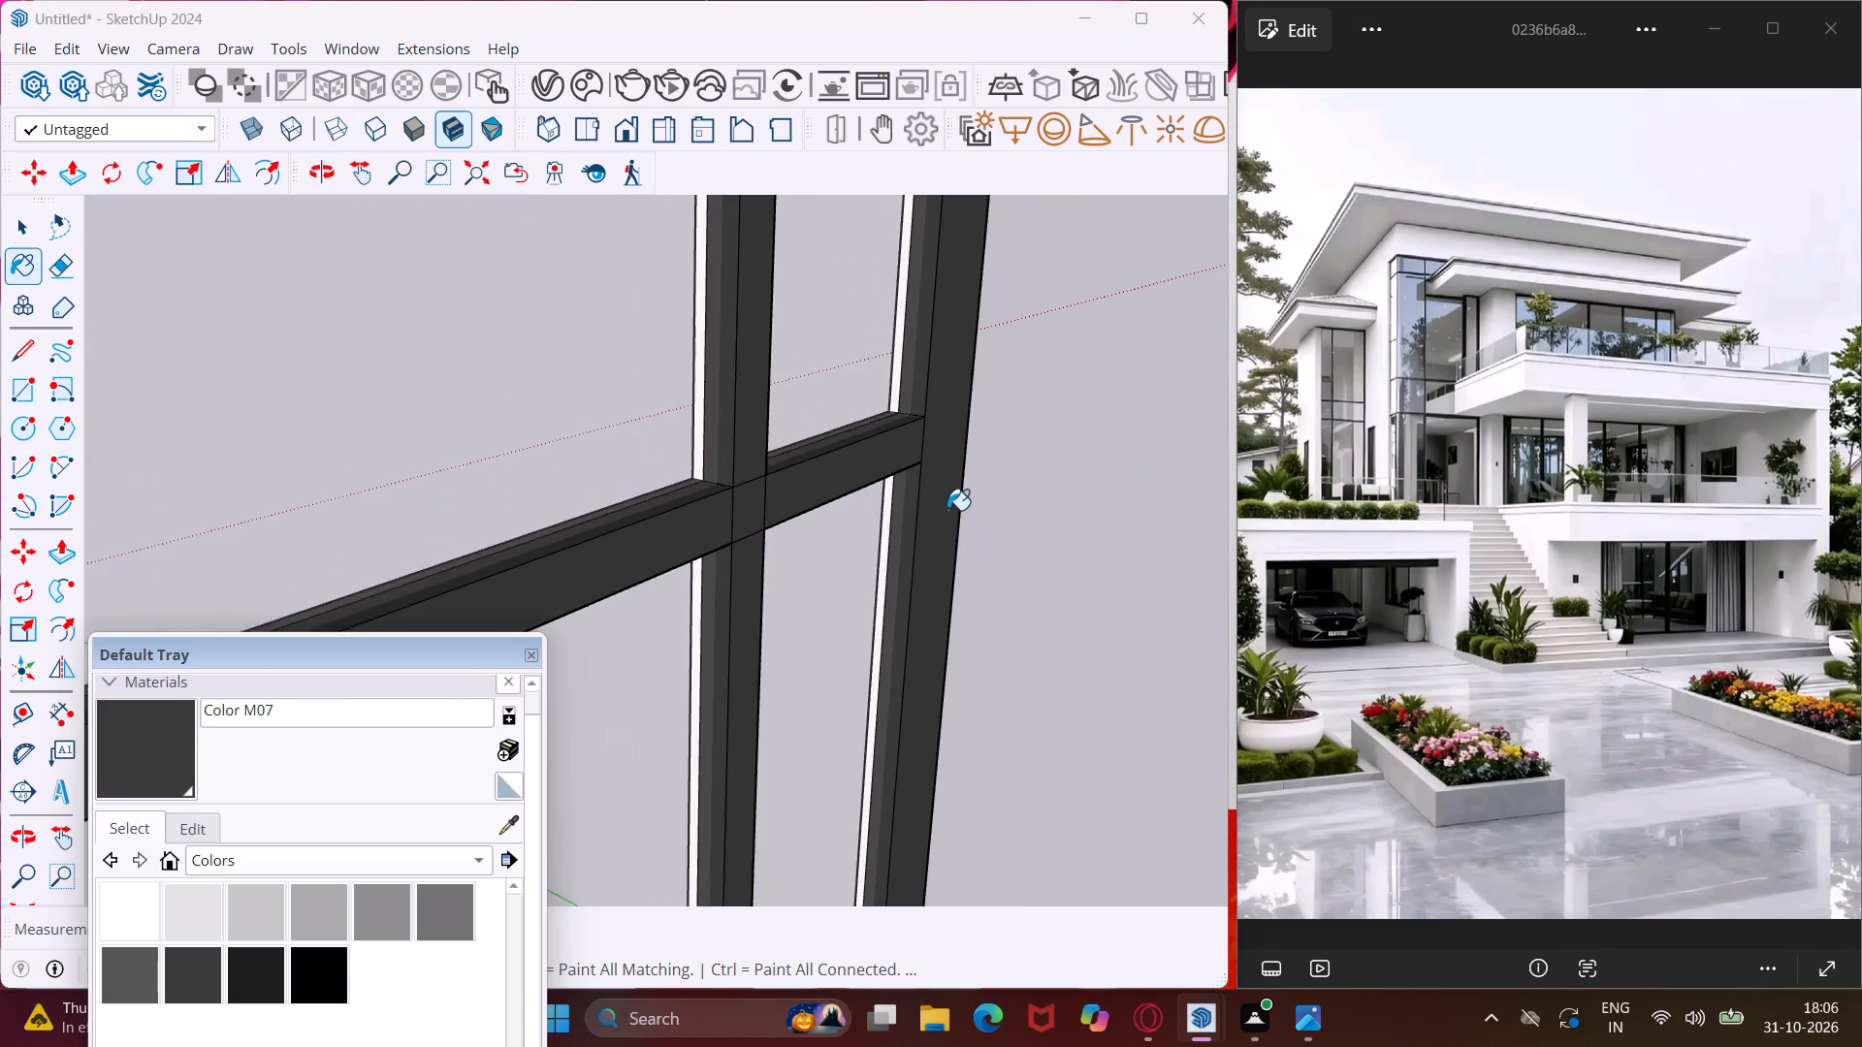
scroll(944, 504, down, 12)
scroll(745, 293, up, 7)
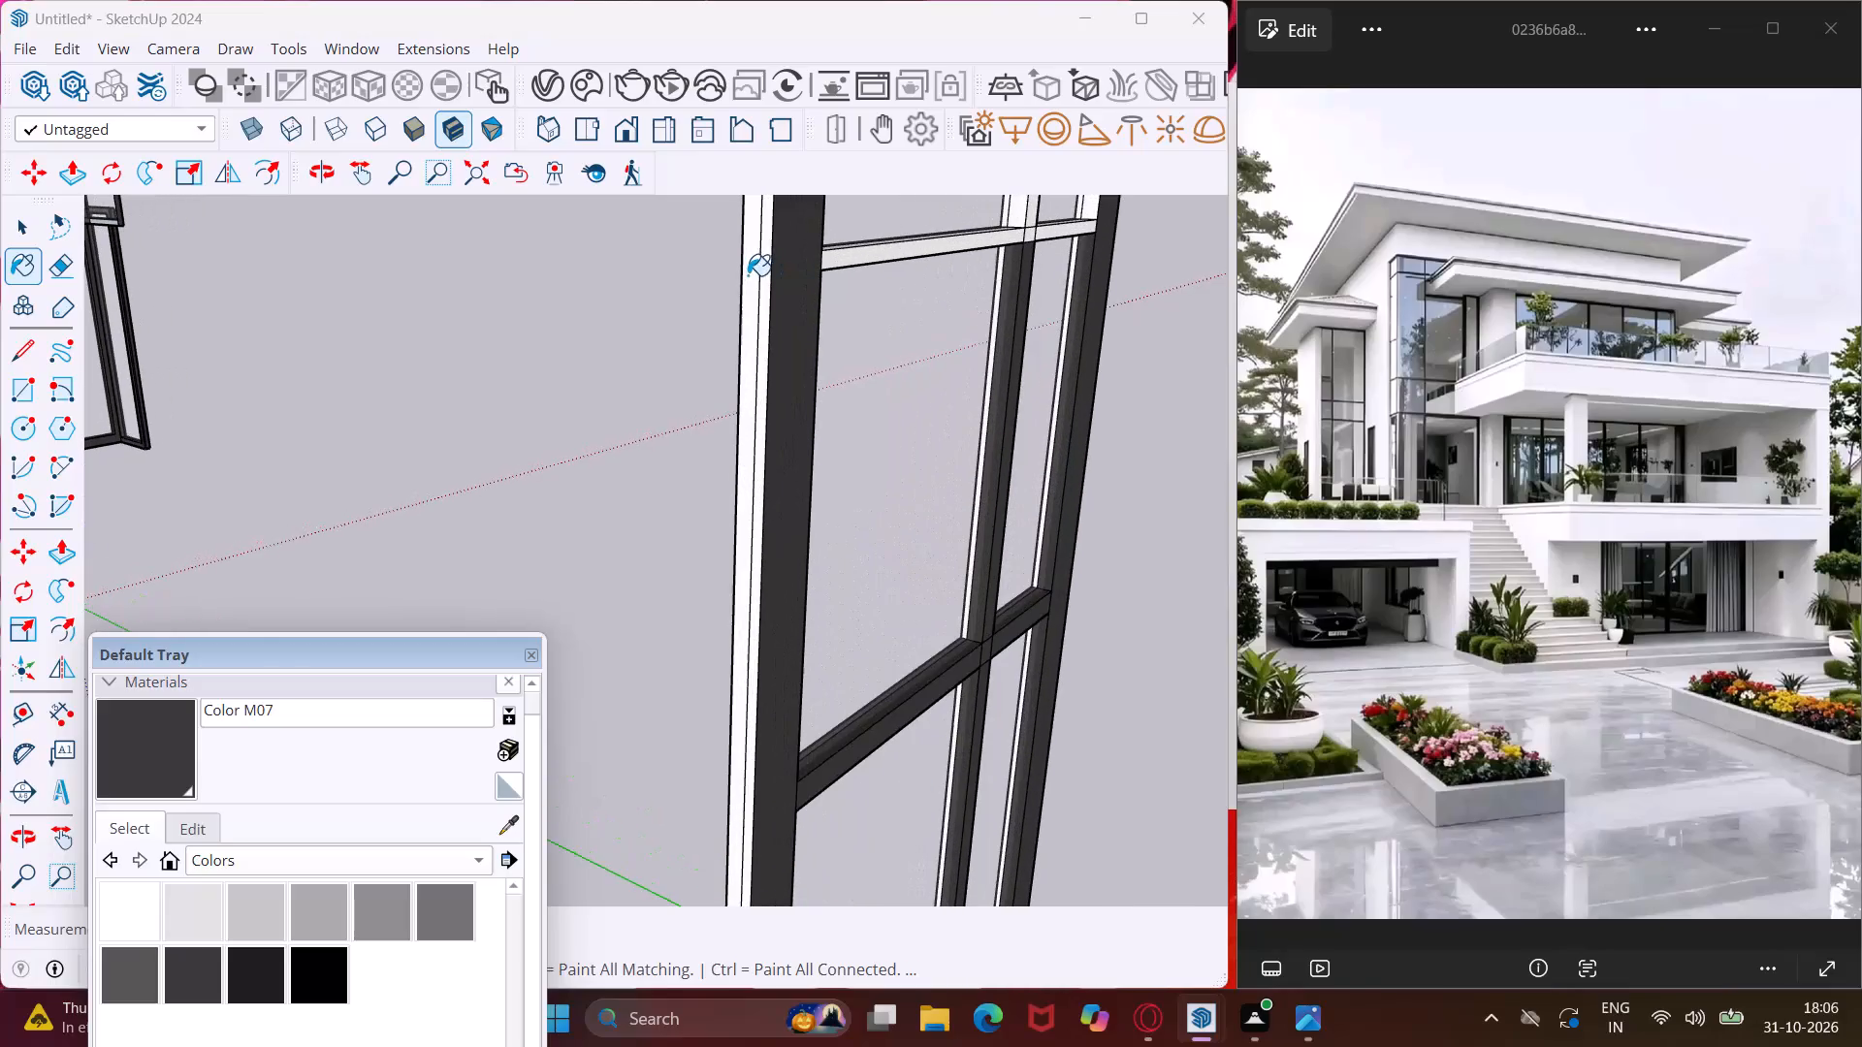
click(756, 263)
click(766, 273)
middle_drag(845, 260, 821, 291)
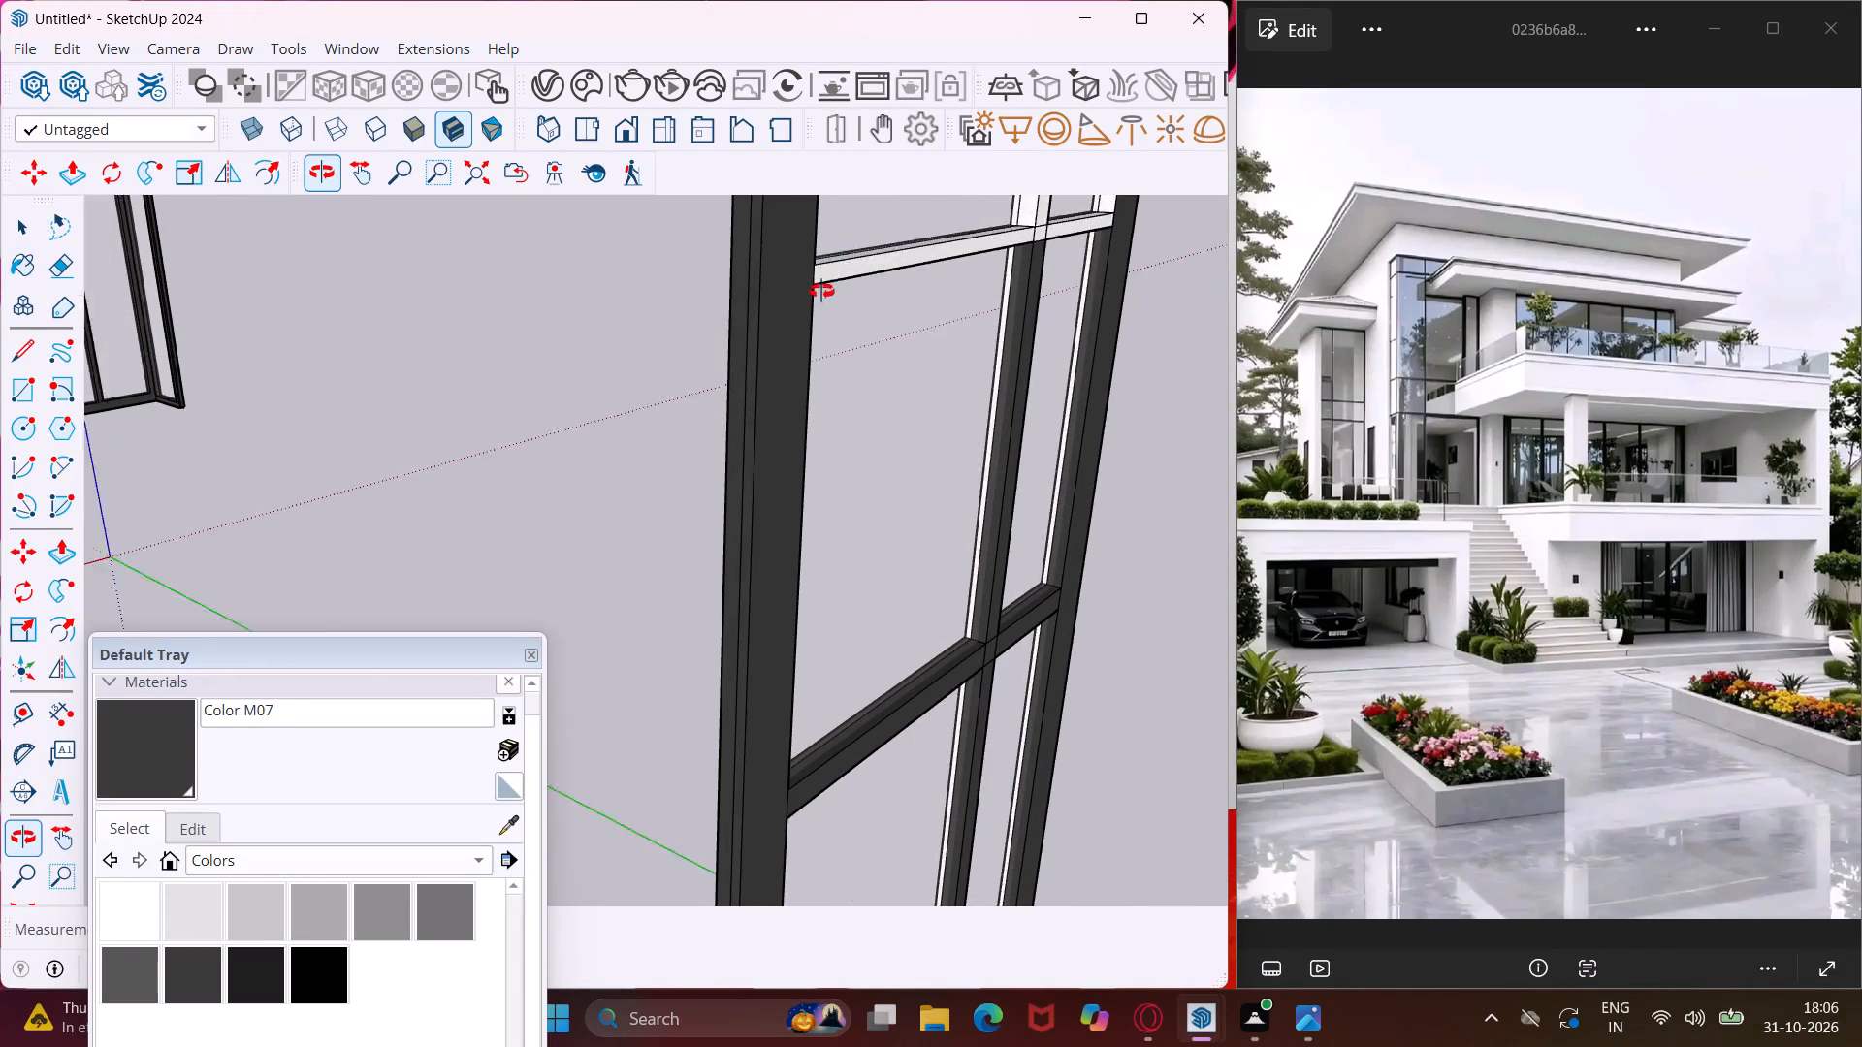
middle_drag(821, 291, 743, 479)
click(671, 317)
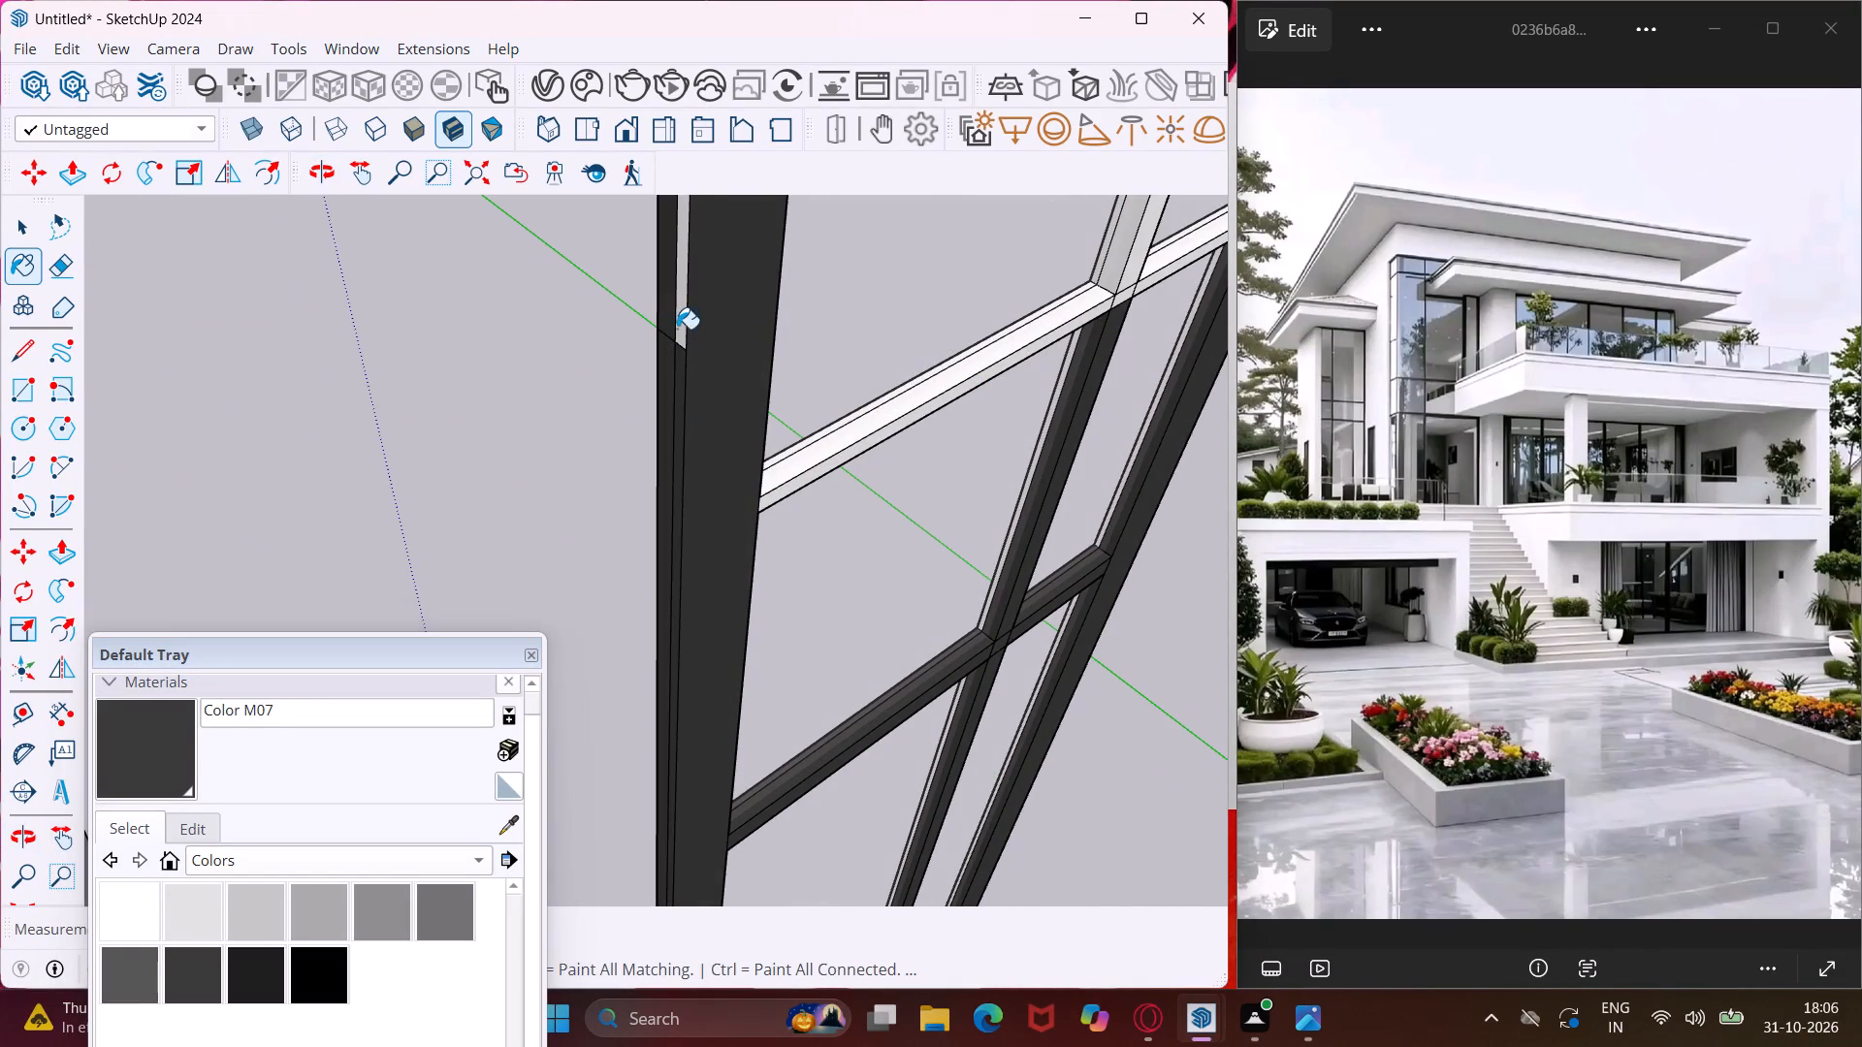
click(678, 331)
Paint the upper crossbar's front and top faces, its junction and the mullion front above it with Color M07.
scroll(1107, 329, up, 6)
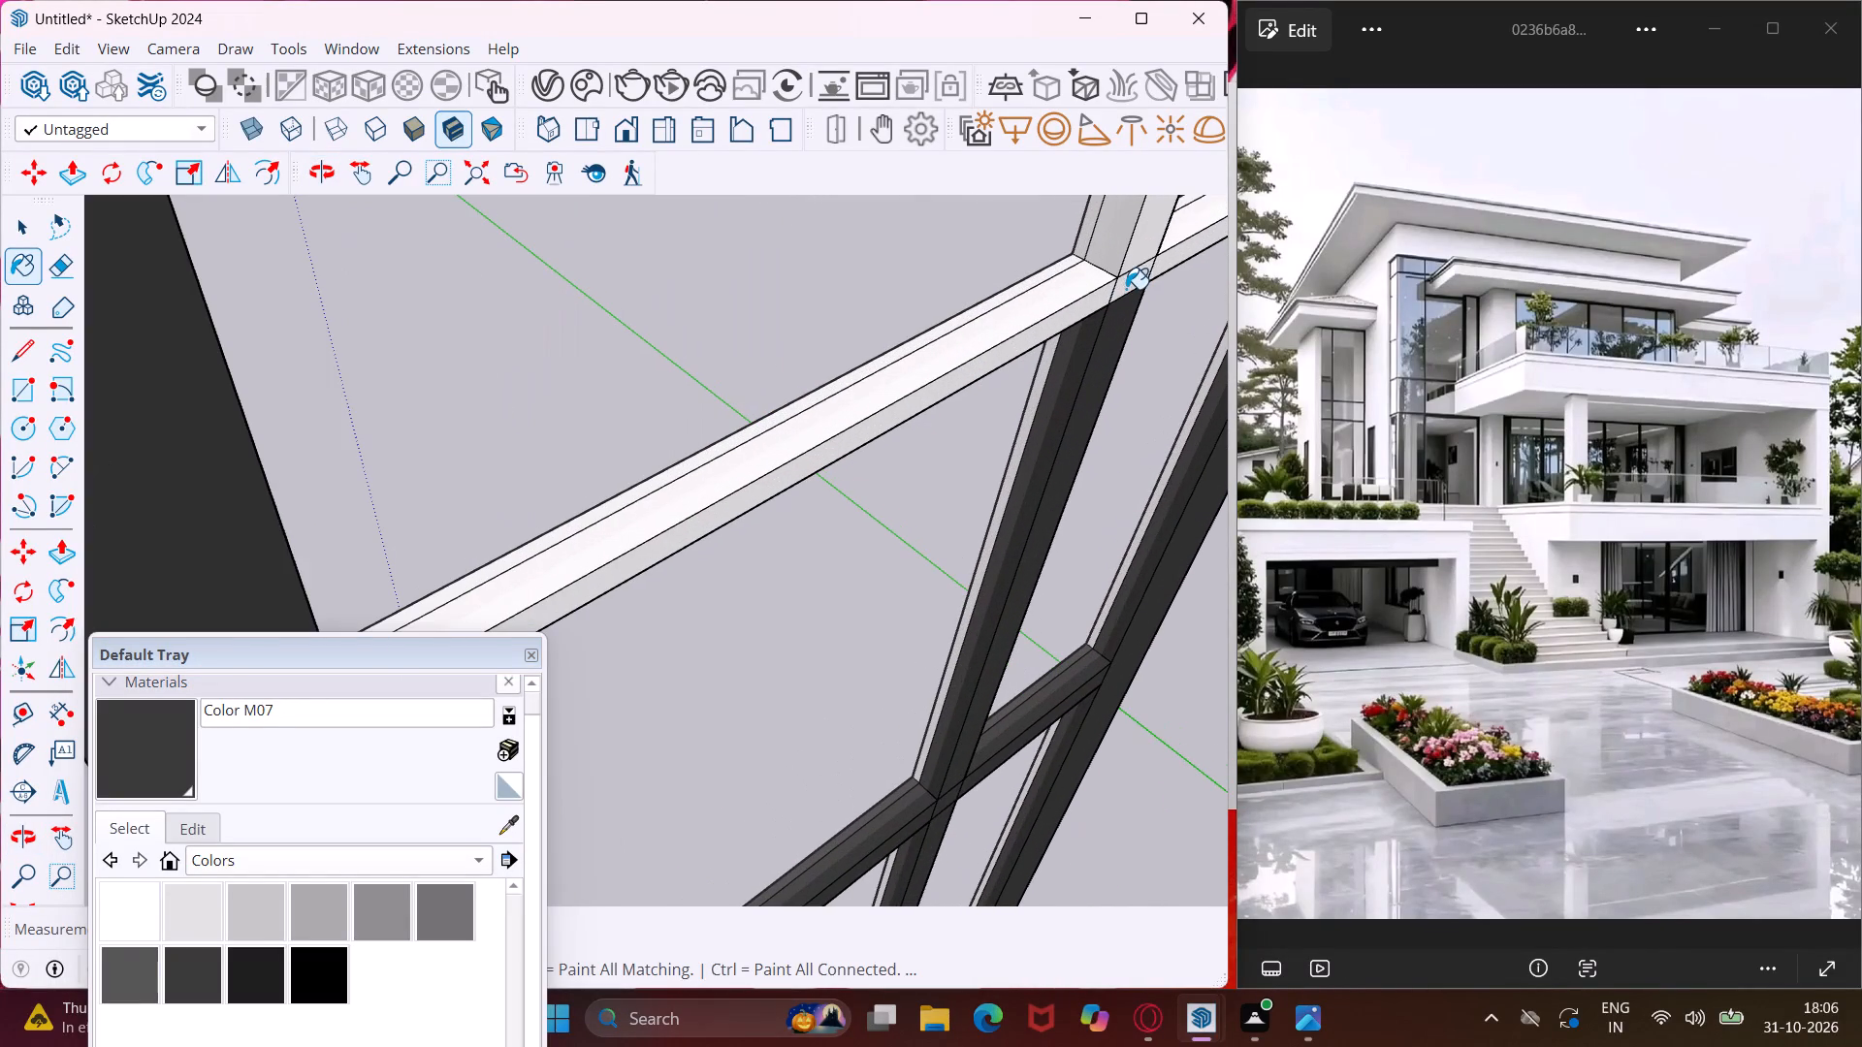
click(1126, 289)
click(1135, 260)
click(1093, 304)
click(1087, 298)
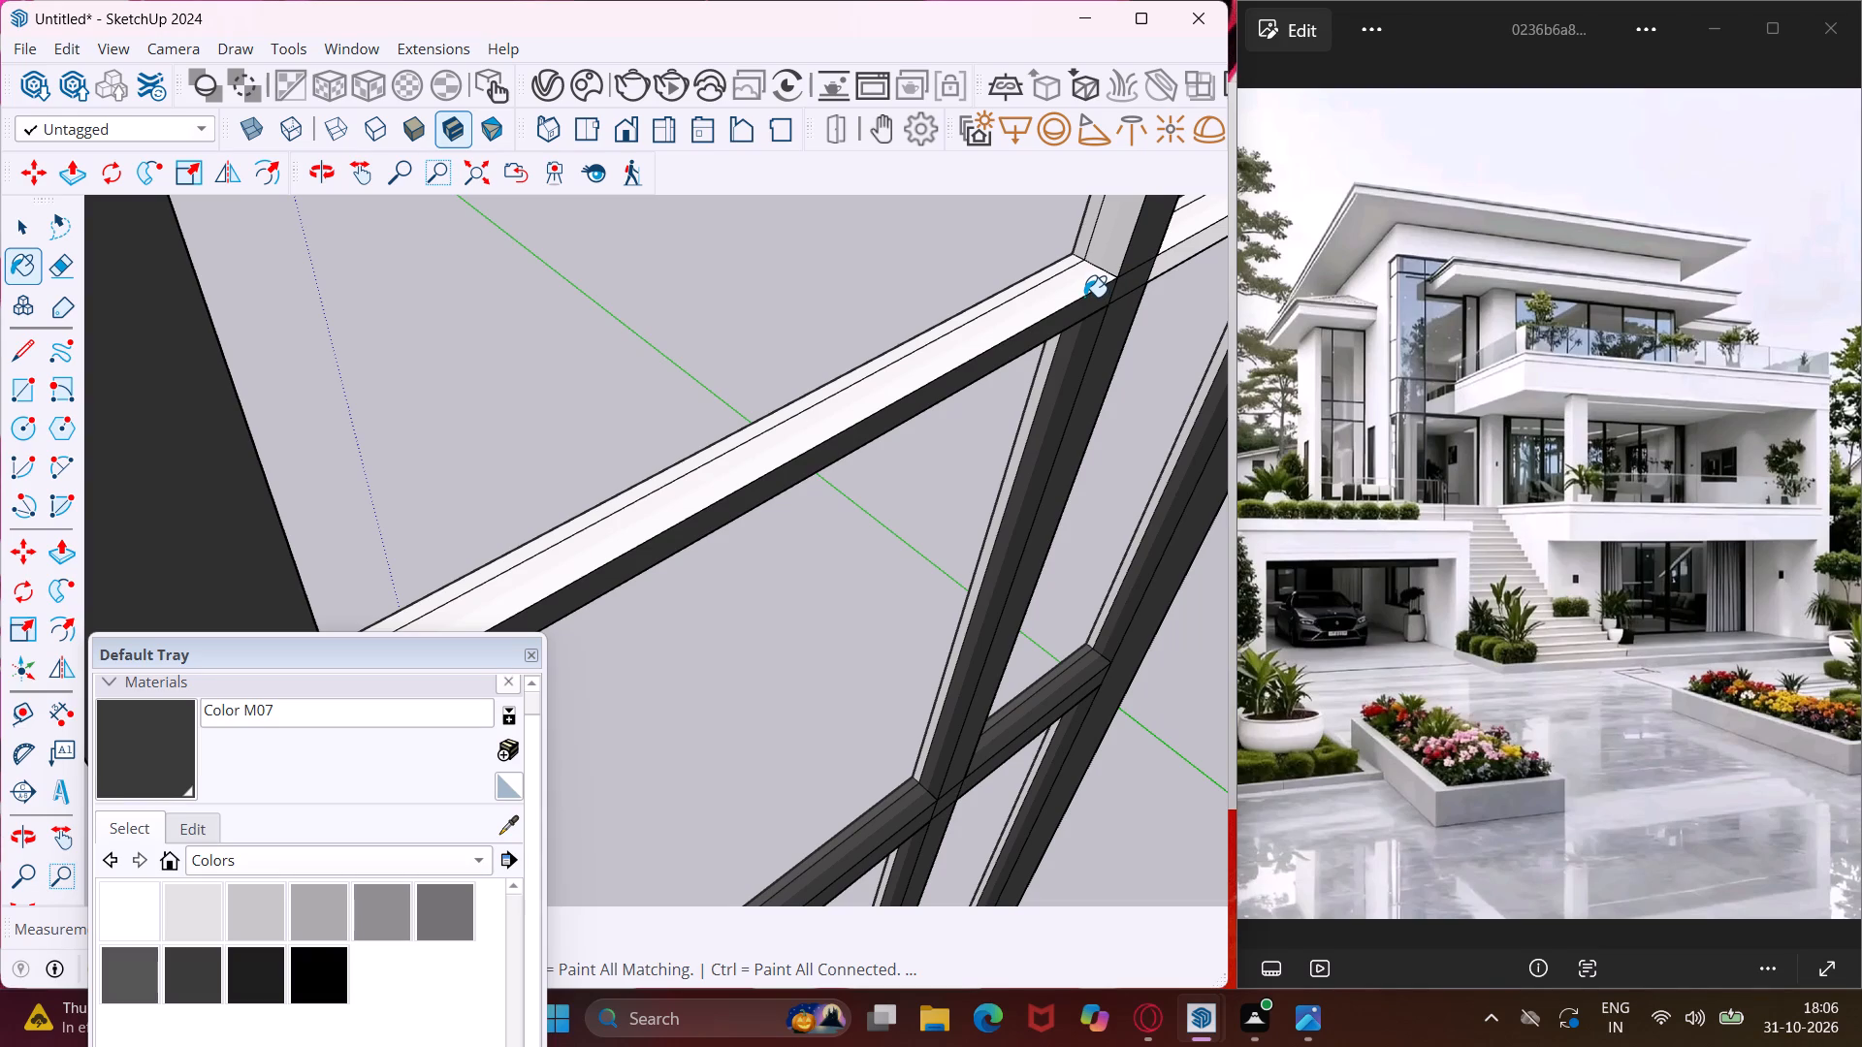
click(1077, 295)
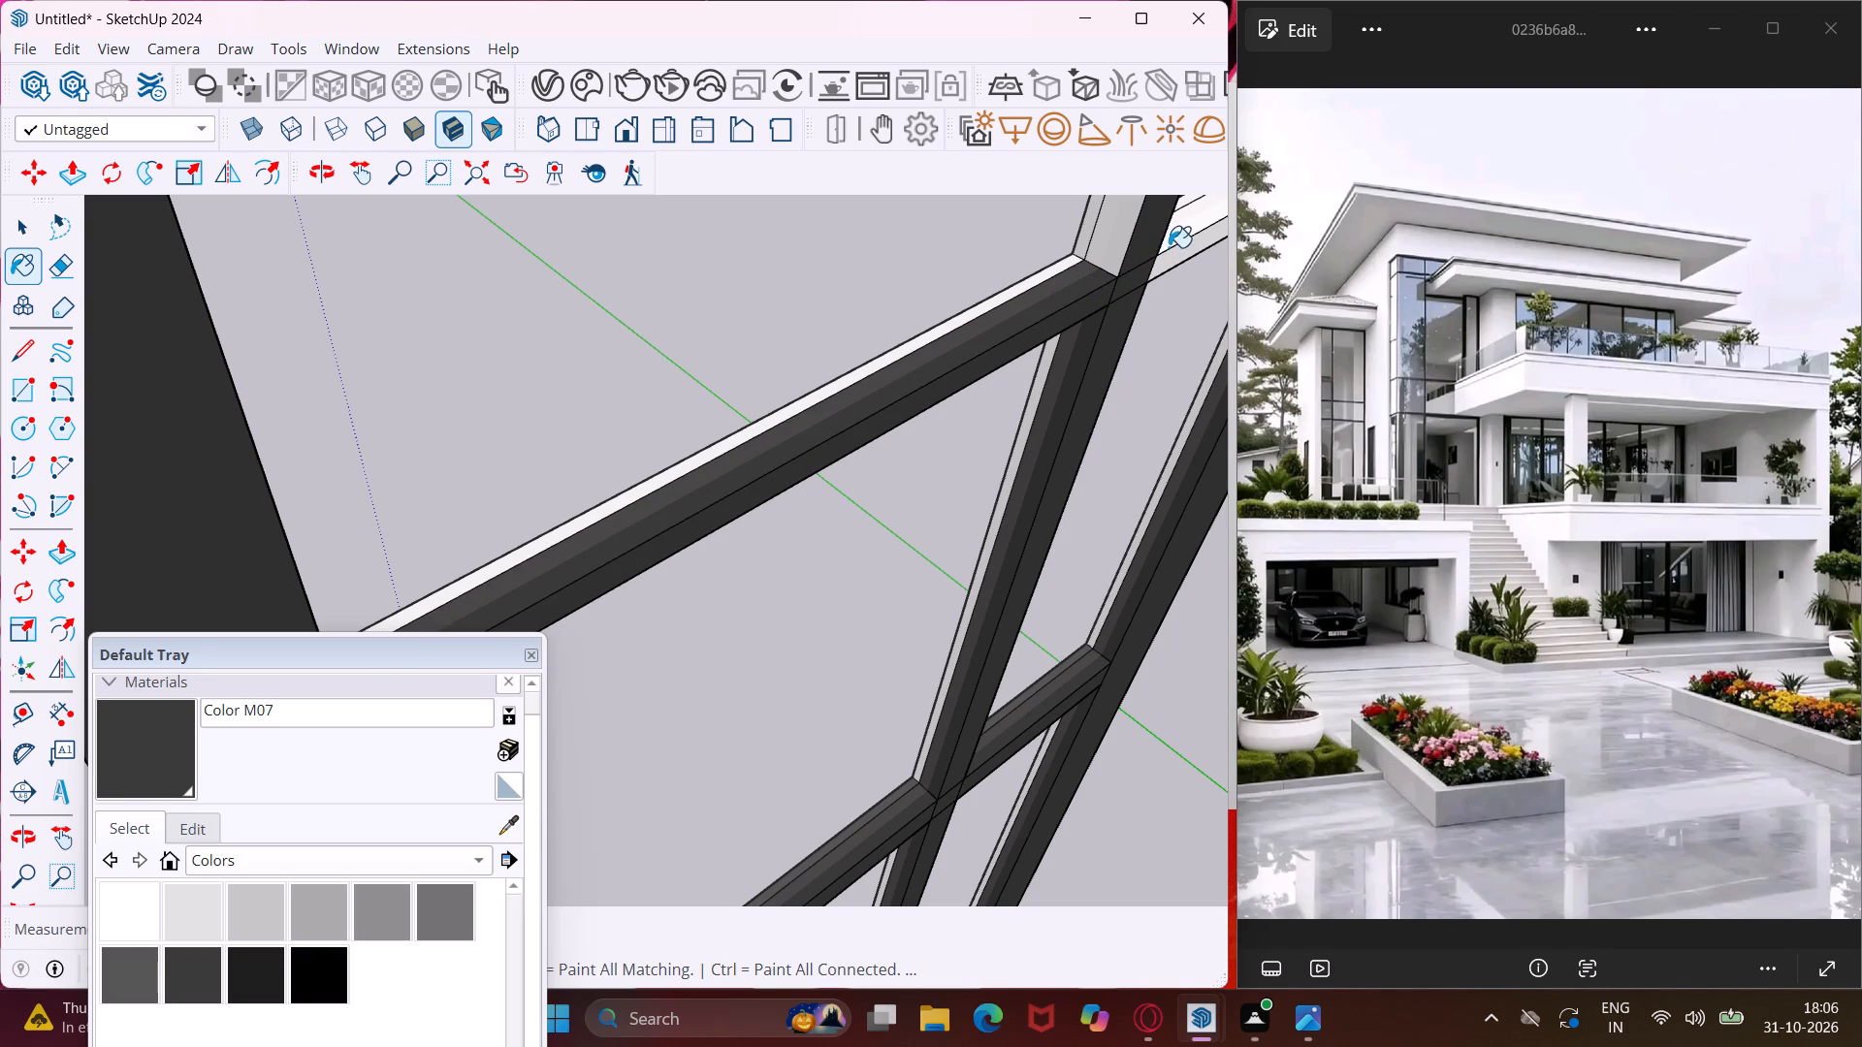
click(1169, 247)
click(1173, 257)
Paint the light side faces of the mullion above the upper crossbar and of the end upright around that crossbar with Color M07.
middle_drag(1148, 280, 995, 238)
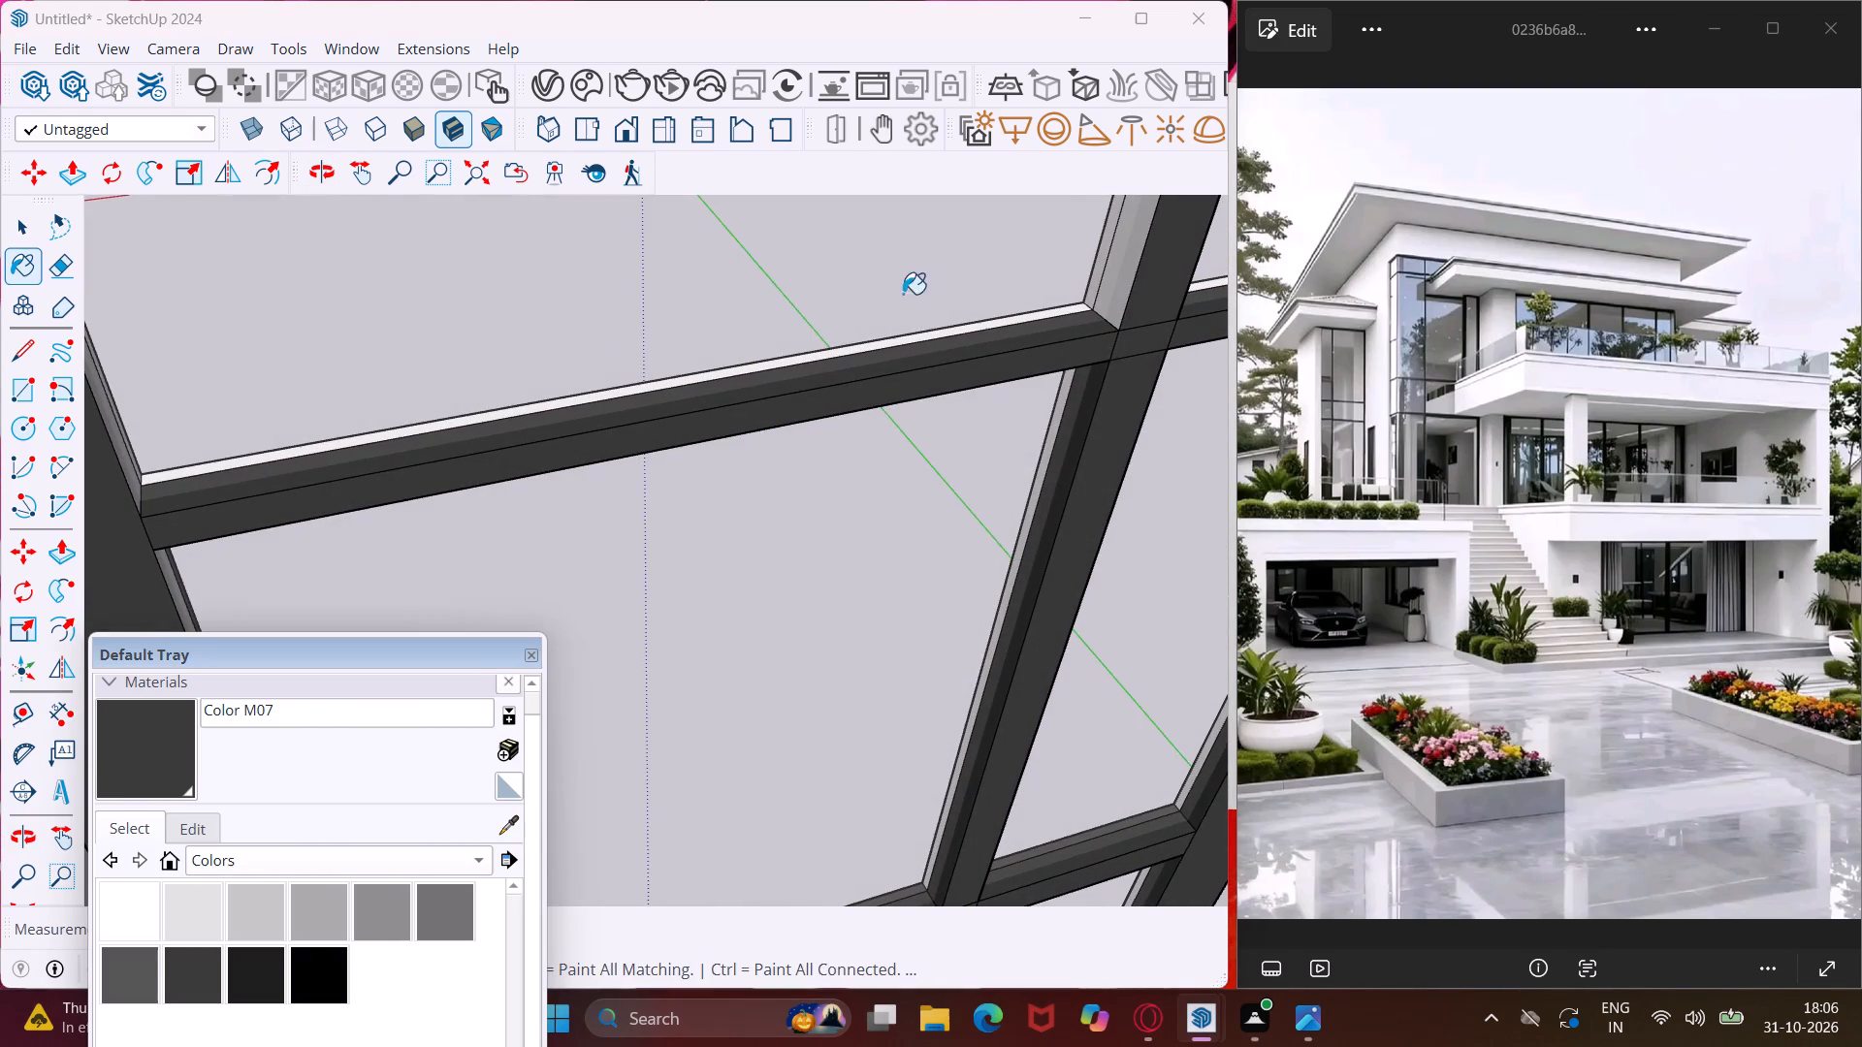
scroll(814, 346, down, 4)
scroll(1011, 252, up, 4)
click(1056, 266)
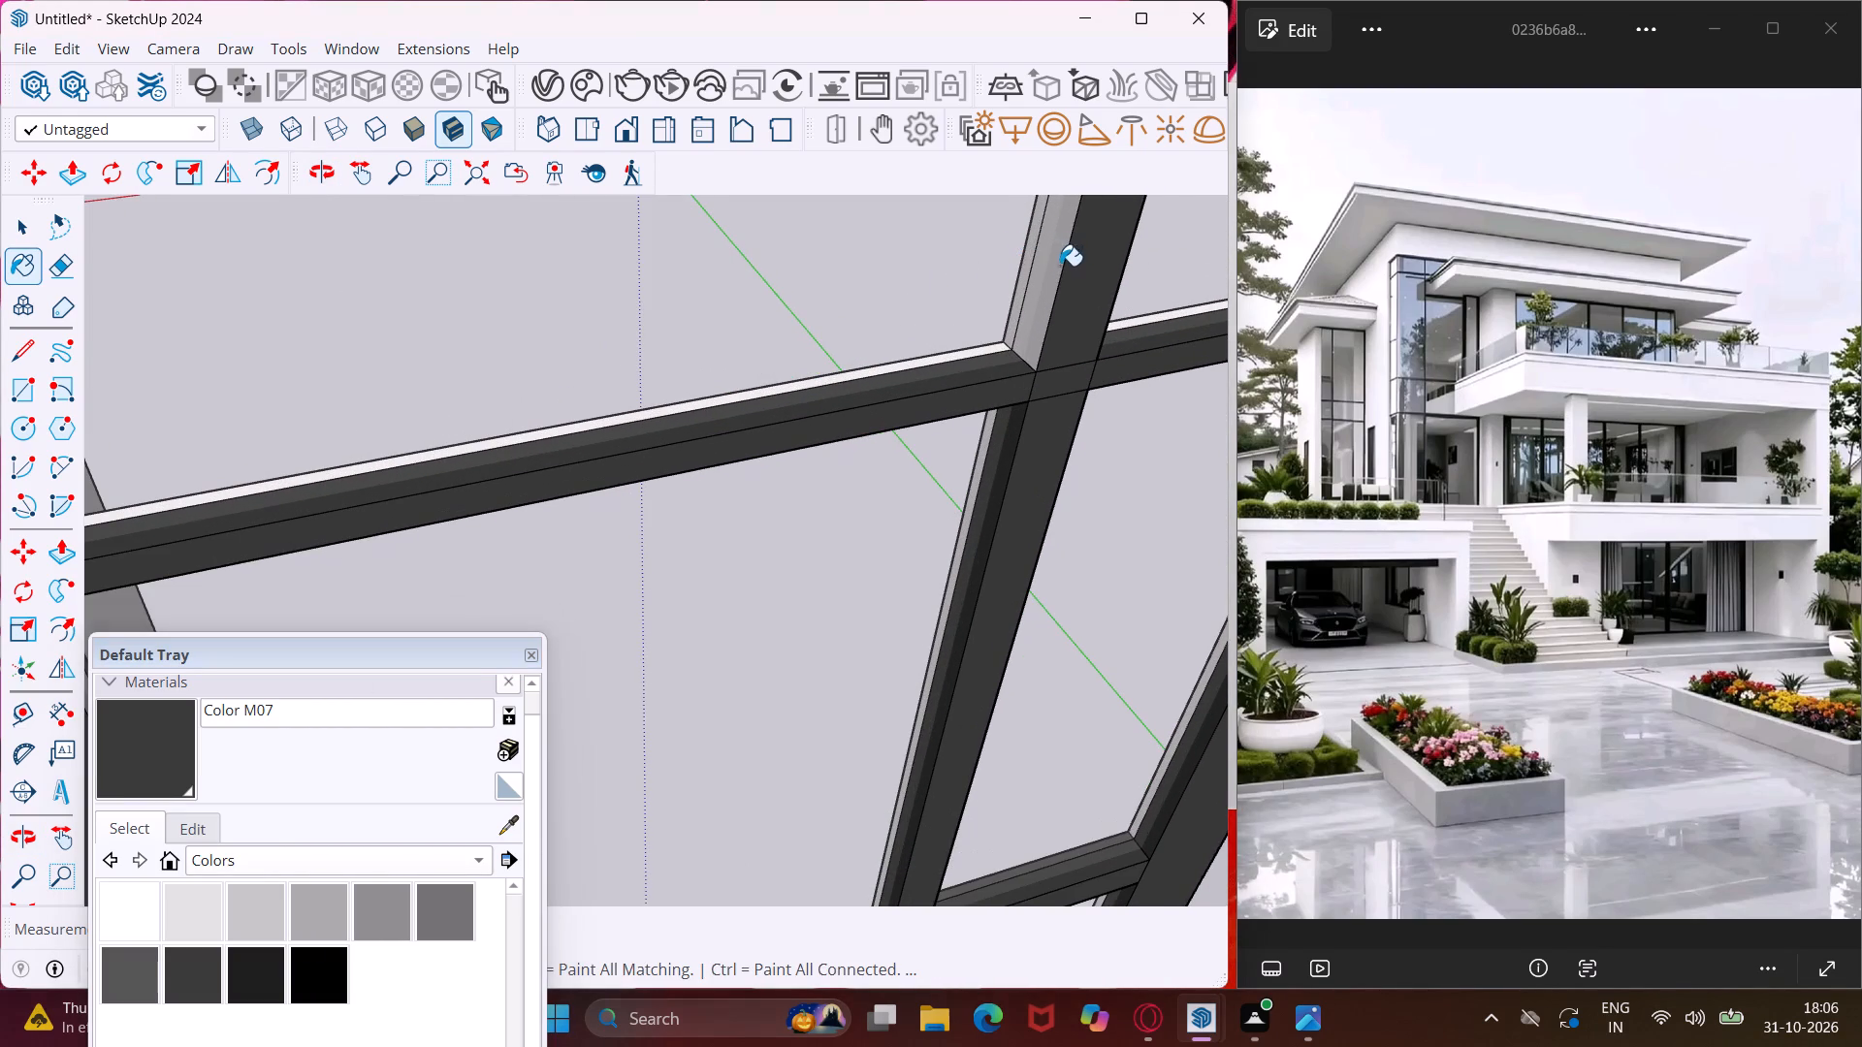
middle_drag(1095, 281, 539, 268)
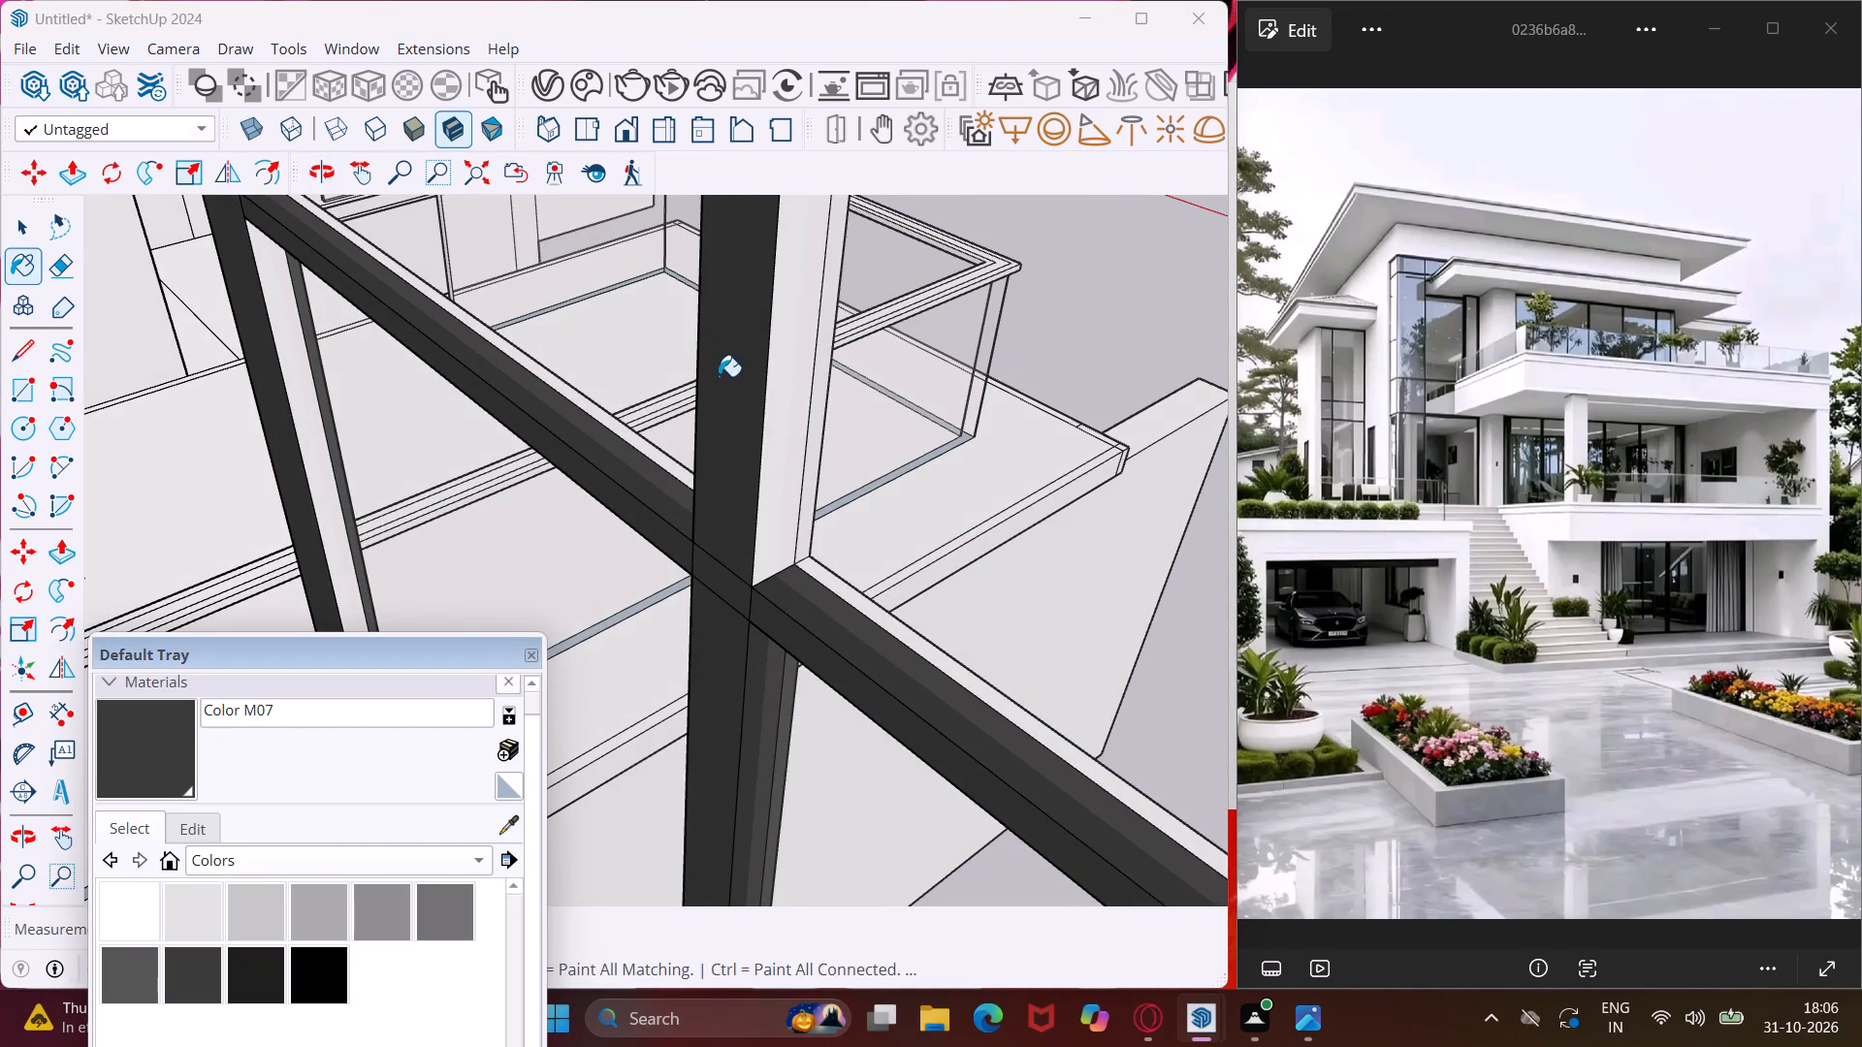
scroll(752, 378, up, 2)
click(788, 360)
scroll(788, 360, down, 5)
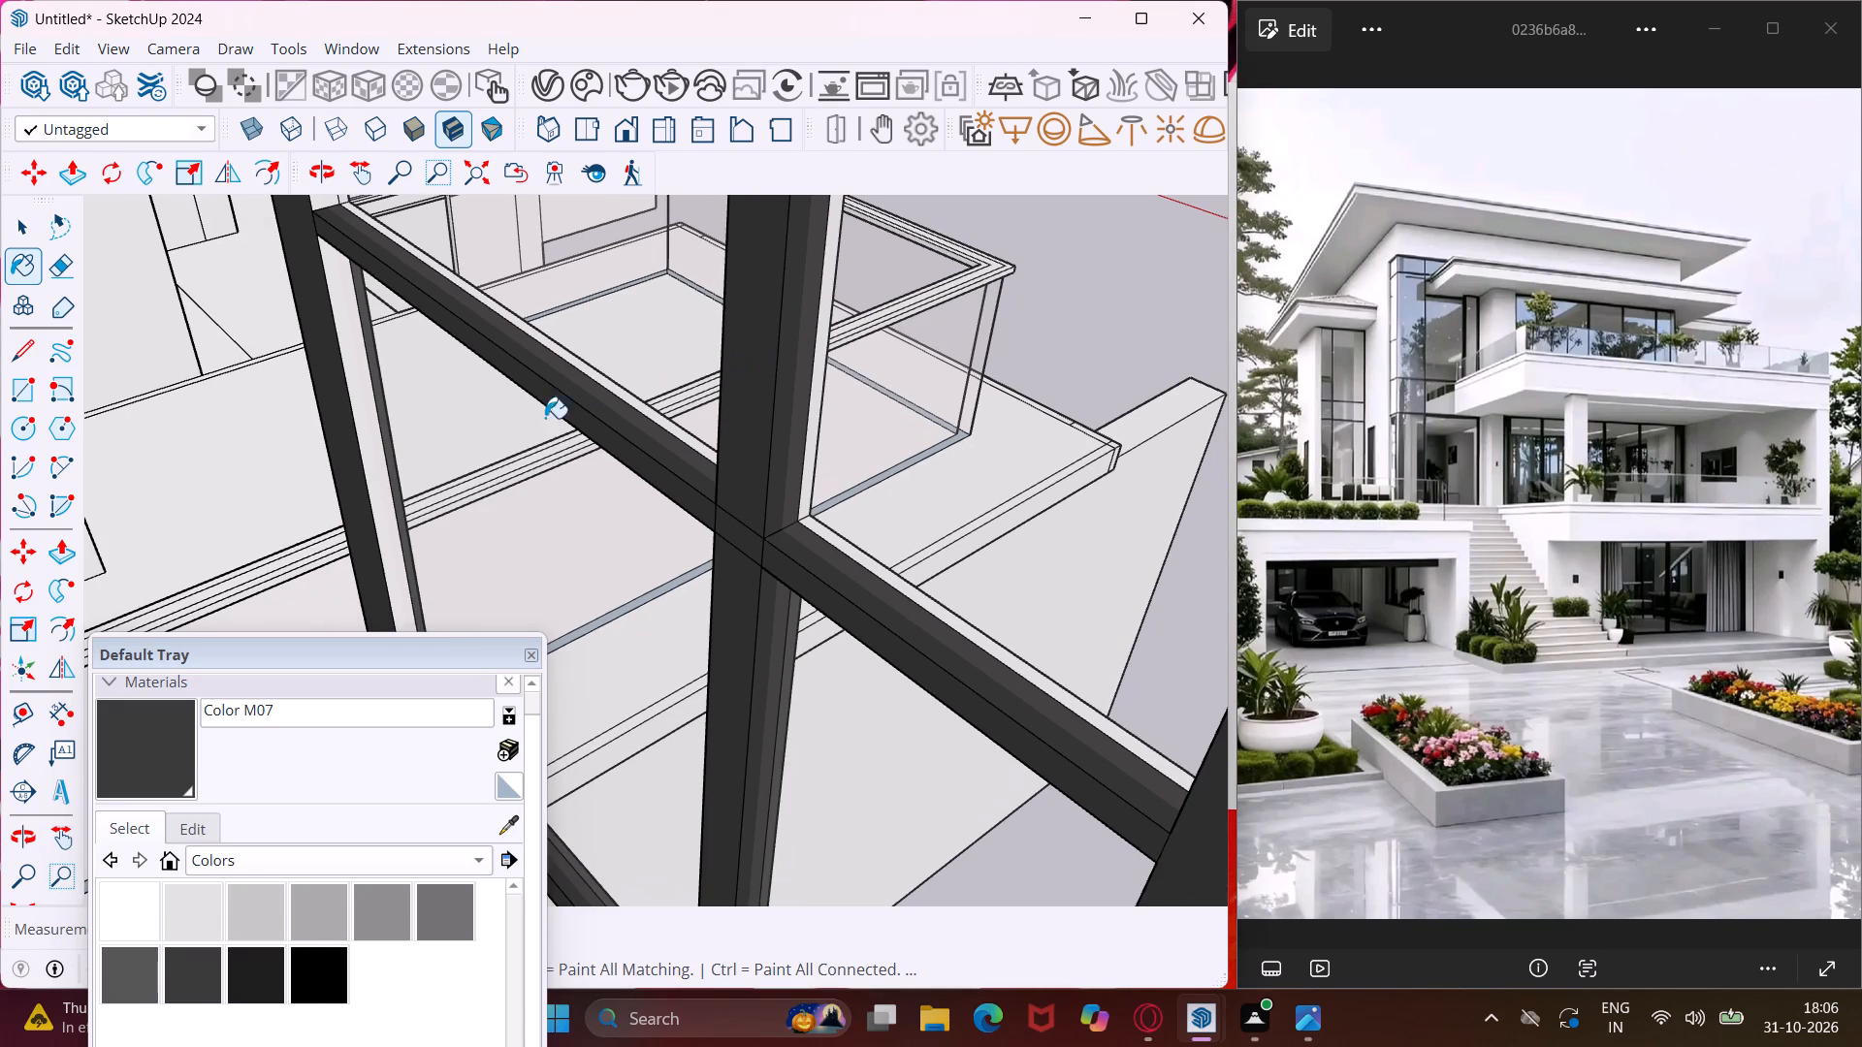
scroll(340, 367, up, 4)
click(353, 324)
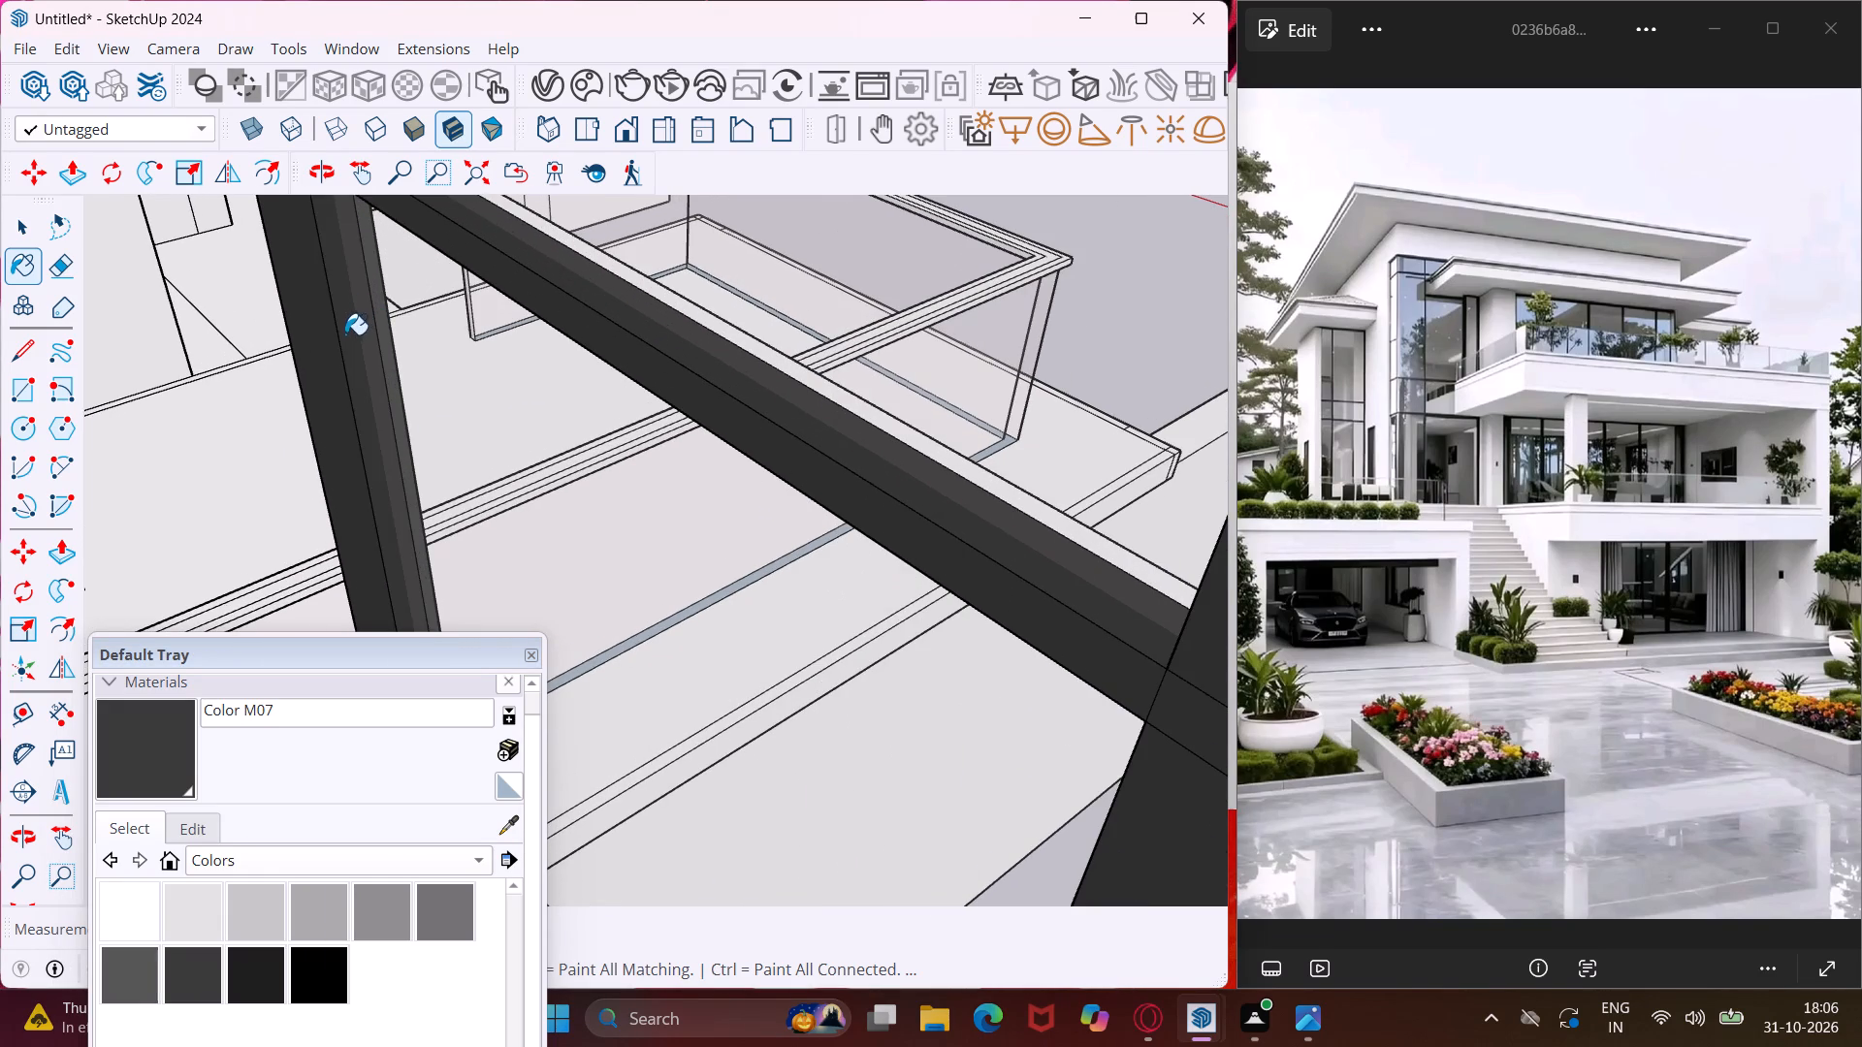
scroll(343, 336, down, 10)
scroll(328, 269, up, 3)
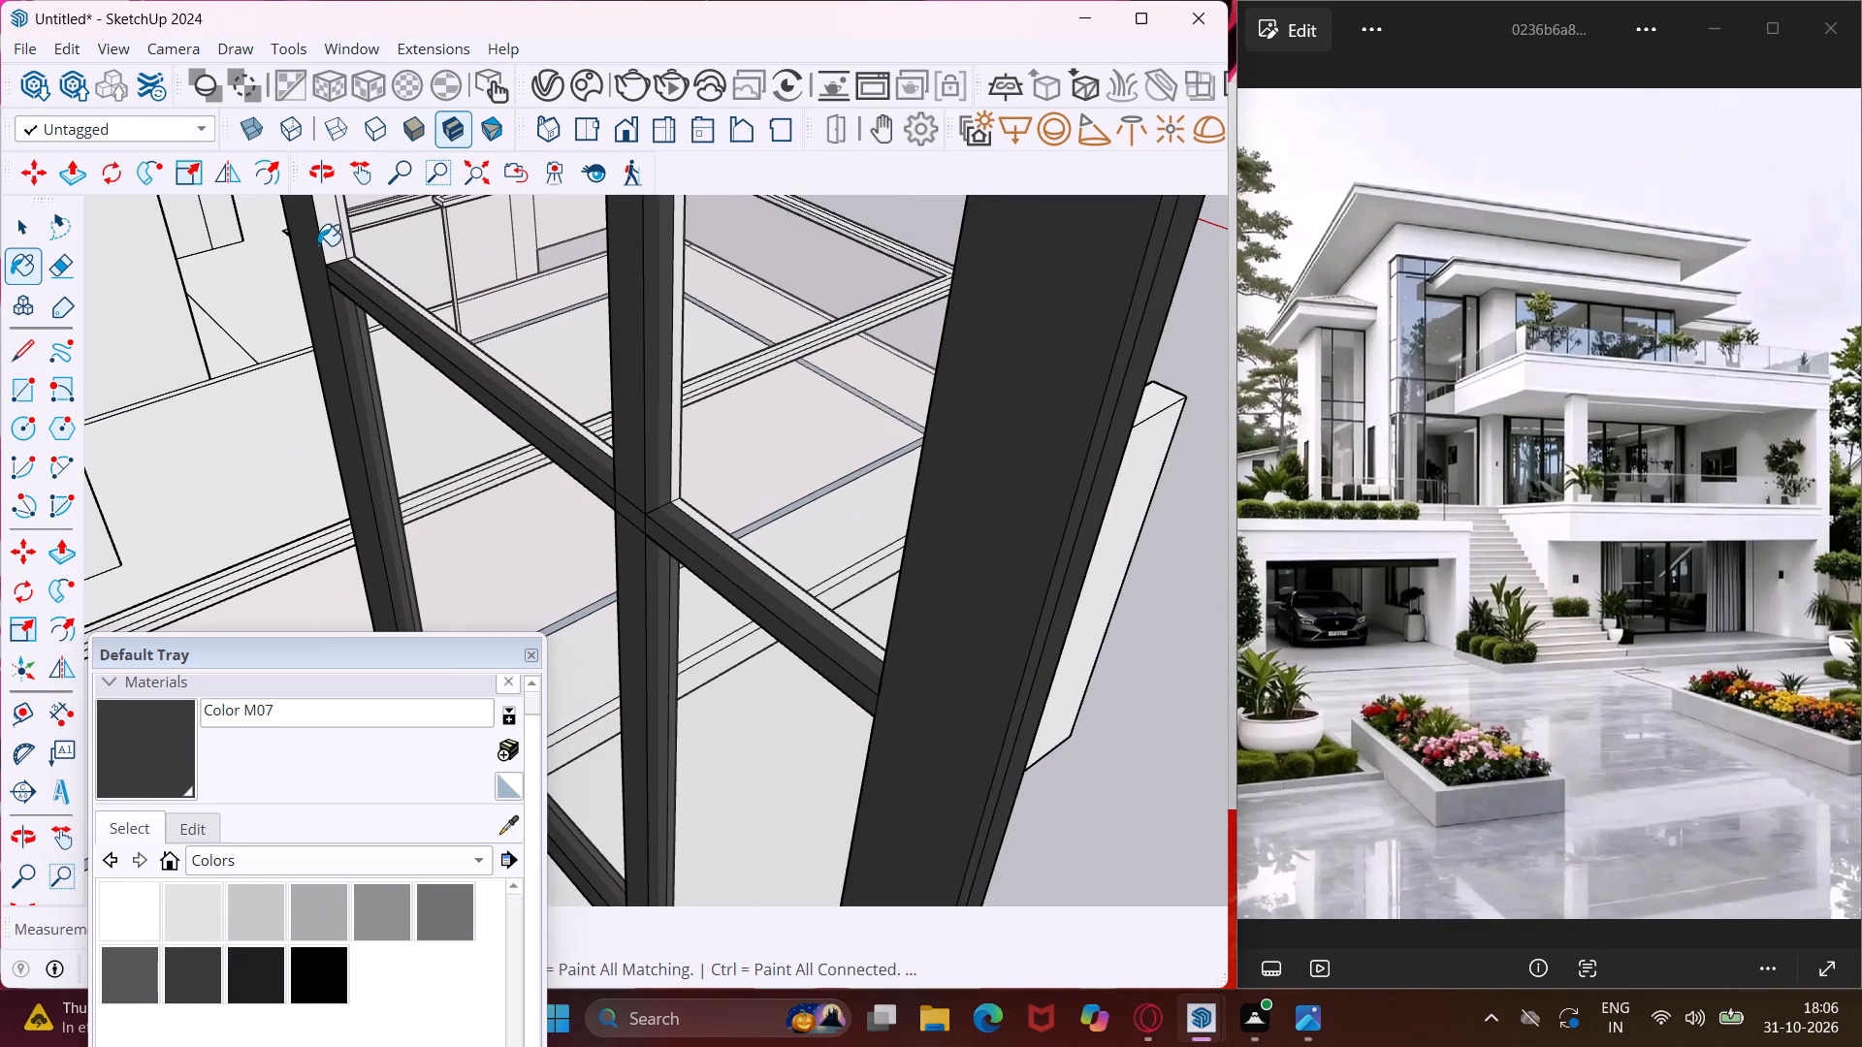
click(326, 233)
Paint the remaining light inner face of the opposite end upright above the upper crossbar with Color M07.
scroll(566, 434, down, 9)
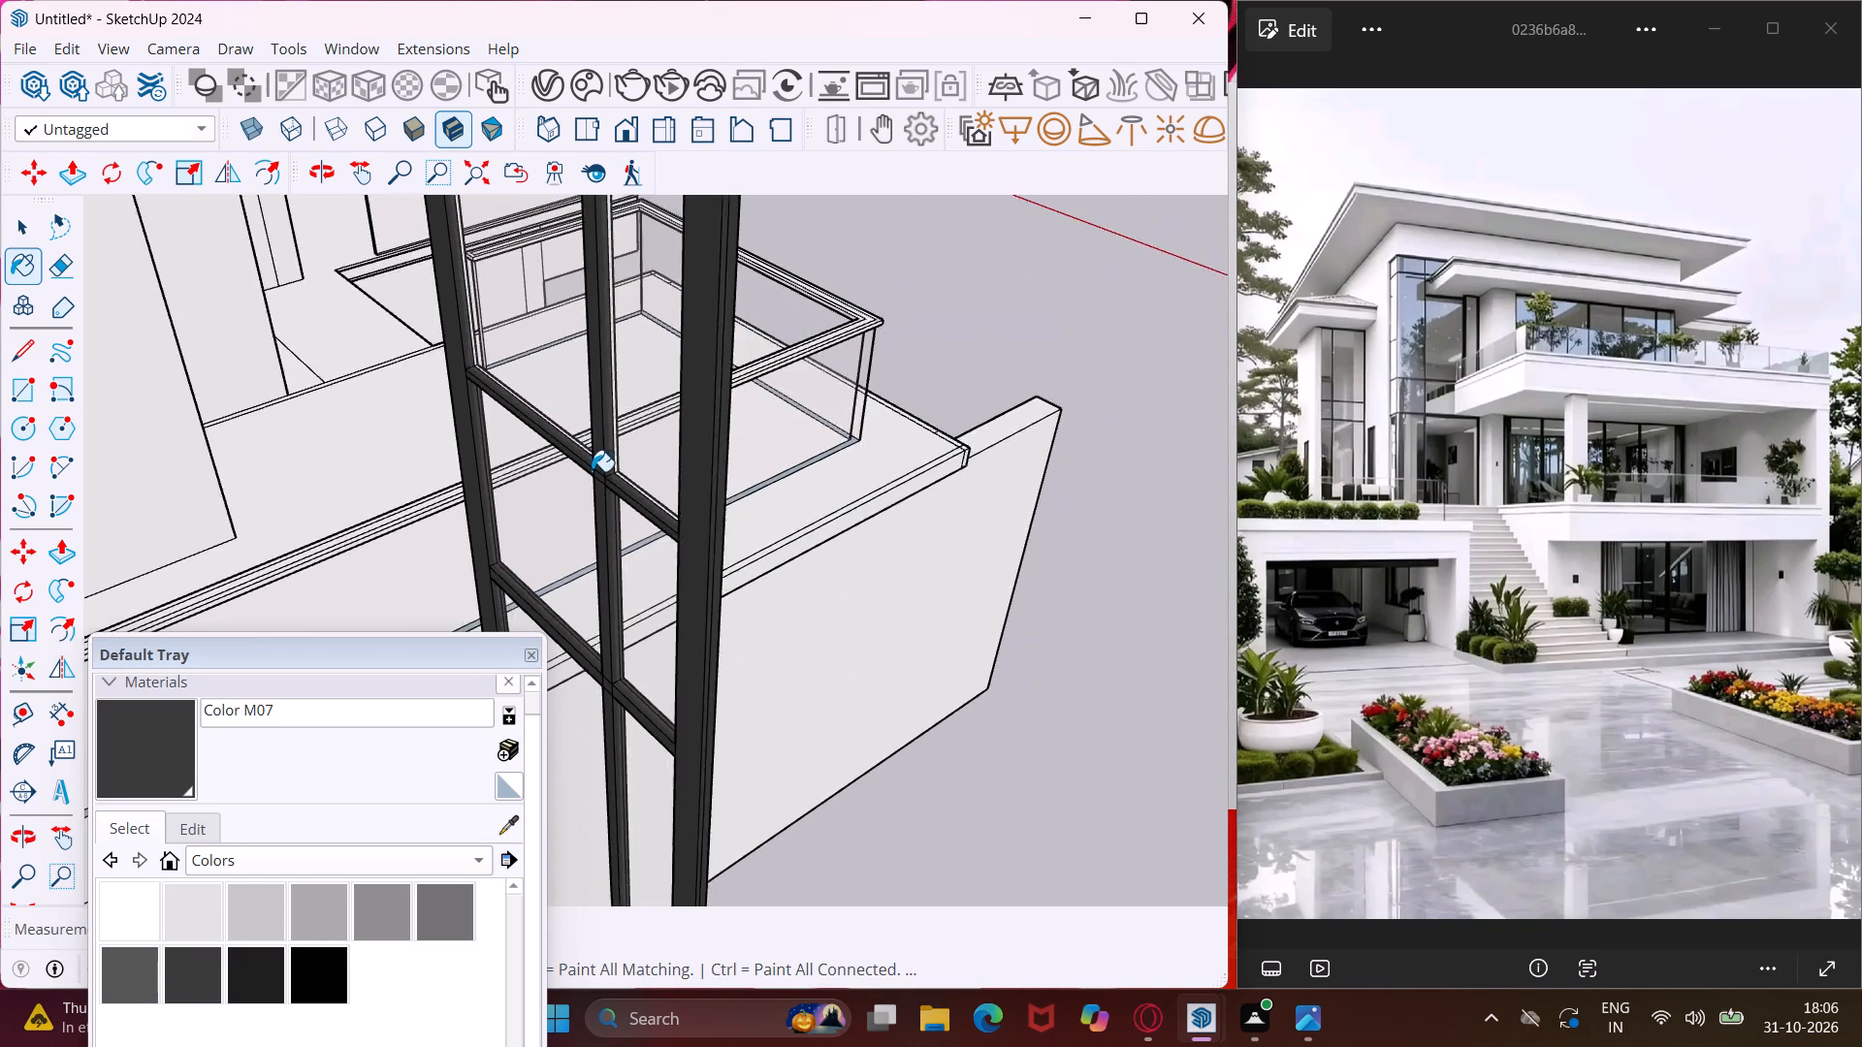
scroll(592, 471, down, 7)
middle_drag(594, 479, 1092, 470)
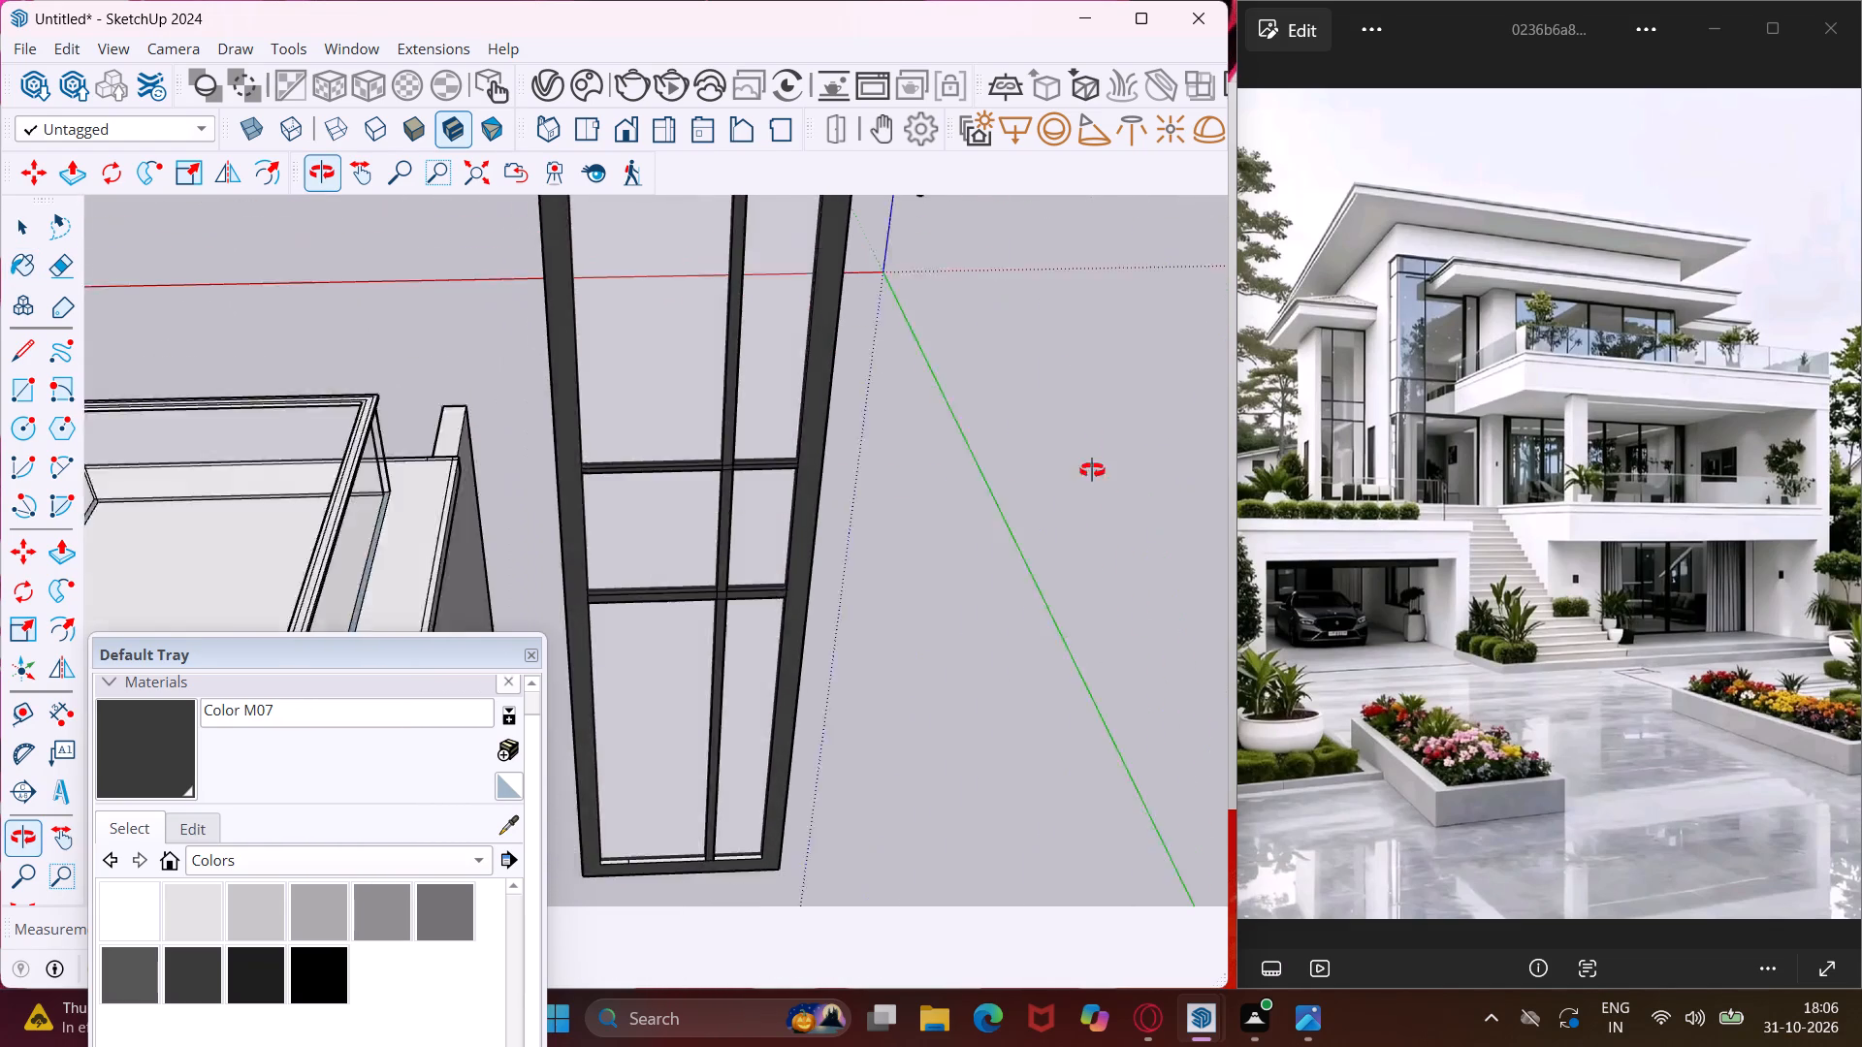
middle_drag(1092, 470, 1323, 430)
scroll(856, 343, up, 7)
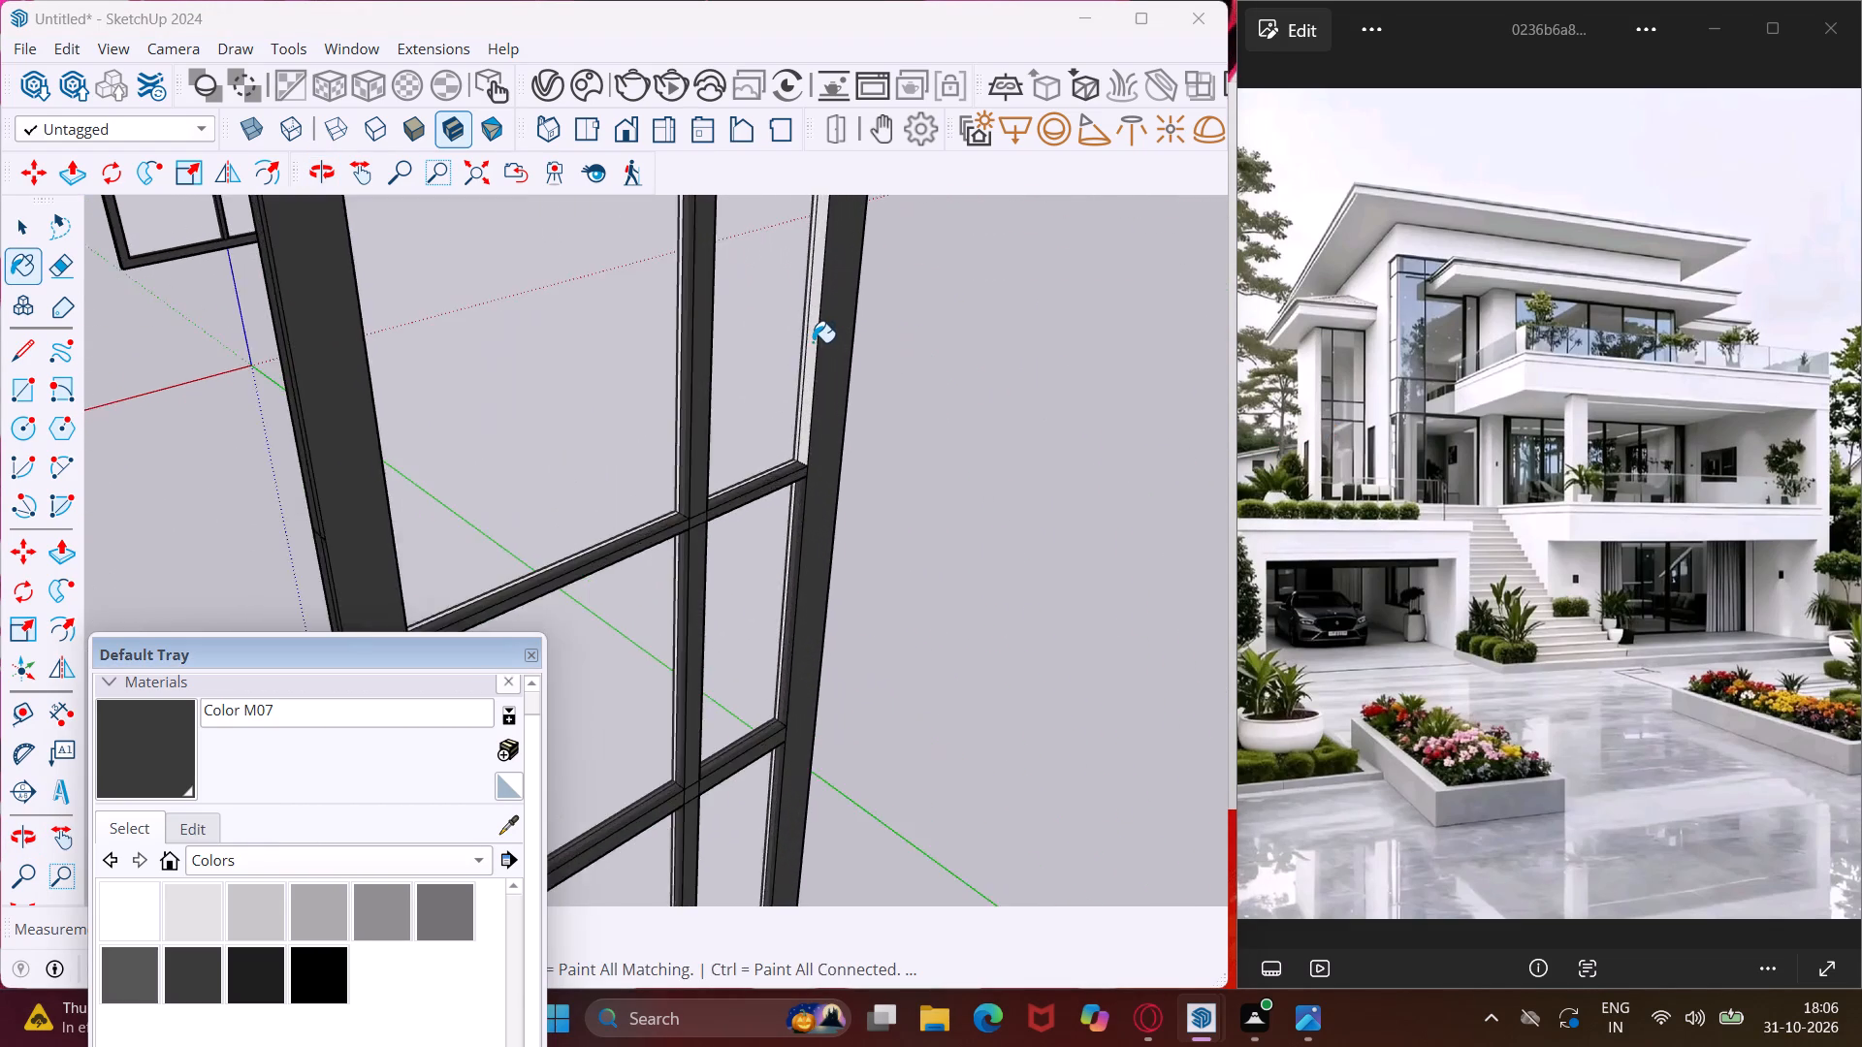
scroll(813, 342, up, 8)
click(819, 336)
Paint the two white outer strips along the top of the tall window frame with Color M07.
middle_drag(843, 336, 929, 255)
scroll(929, 255, down, 6)
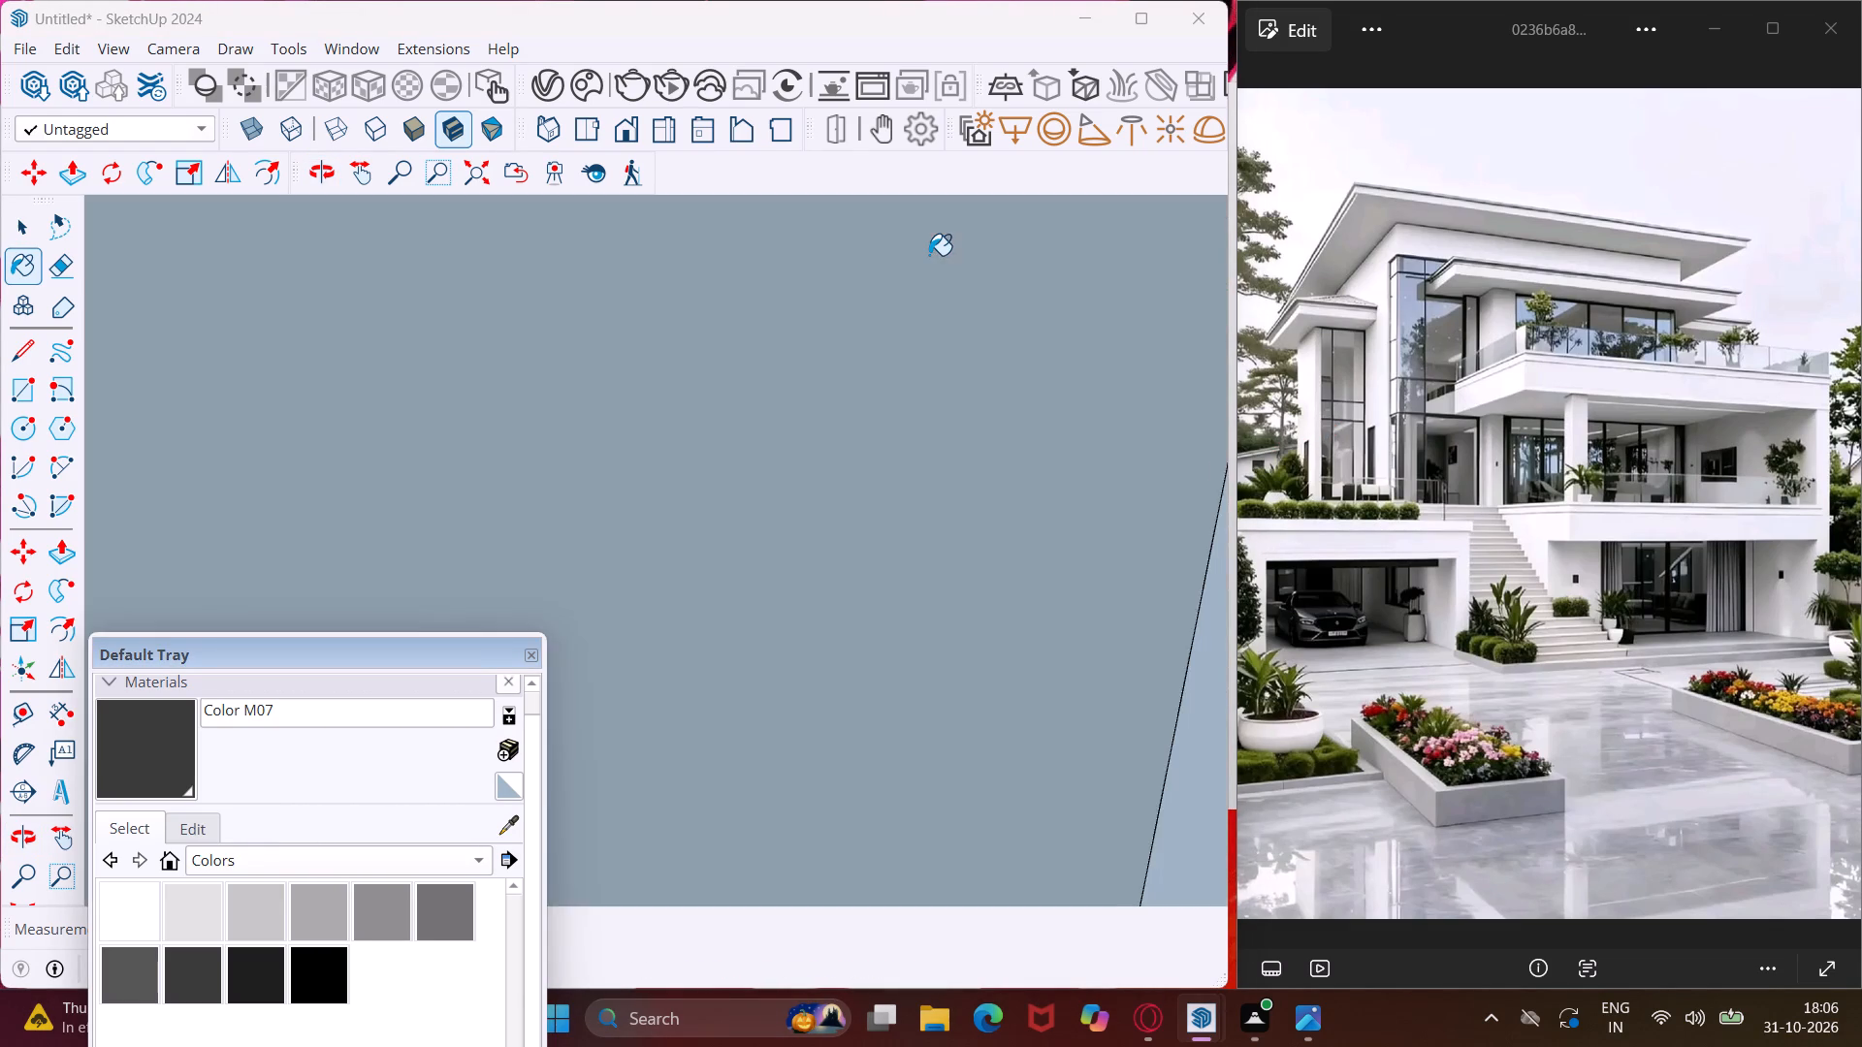
scroll(929, 255, down, 6)
middle_drag(920, 293, 885, 666)
scroll(857, 604, down, 16)
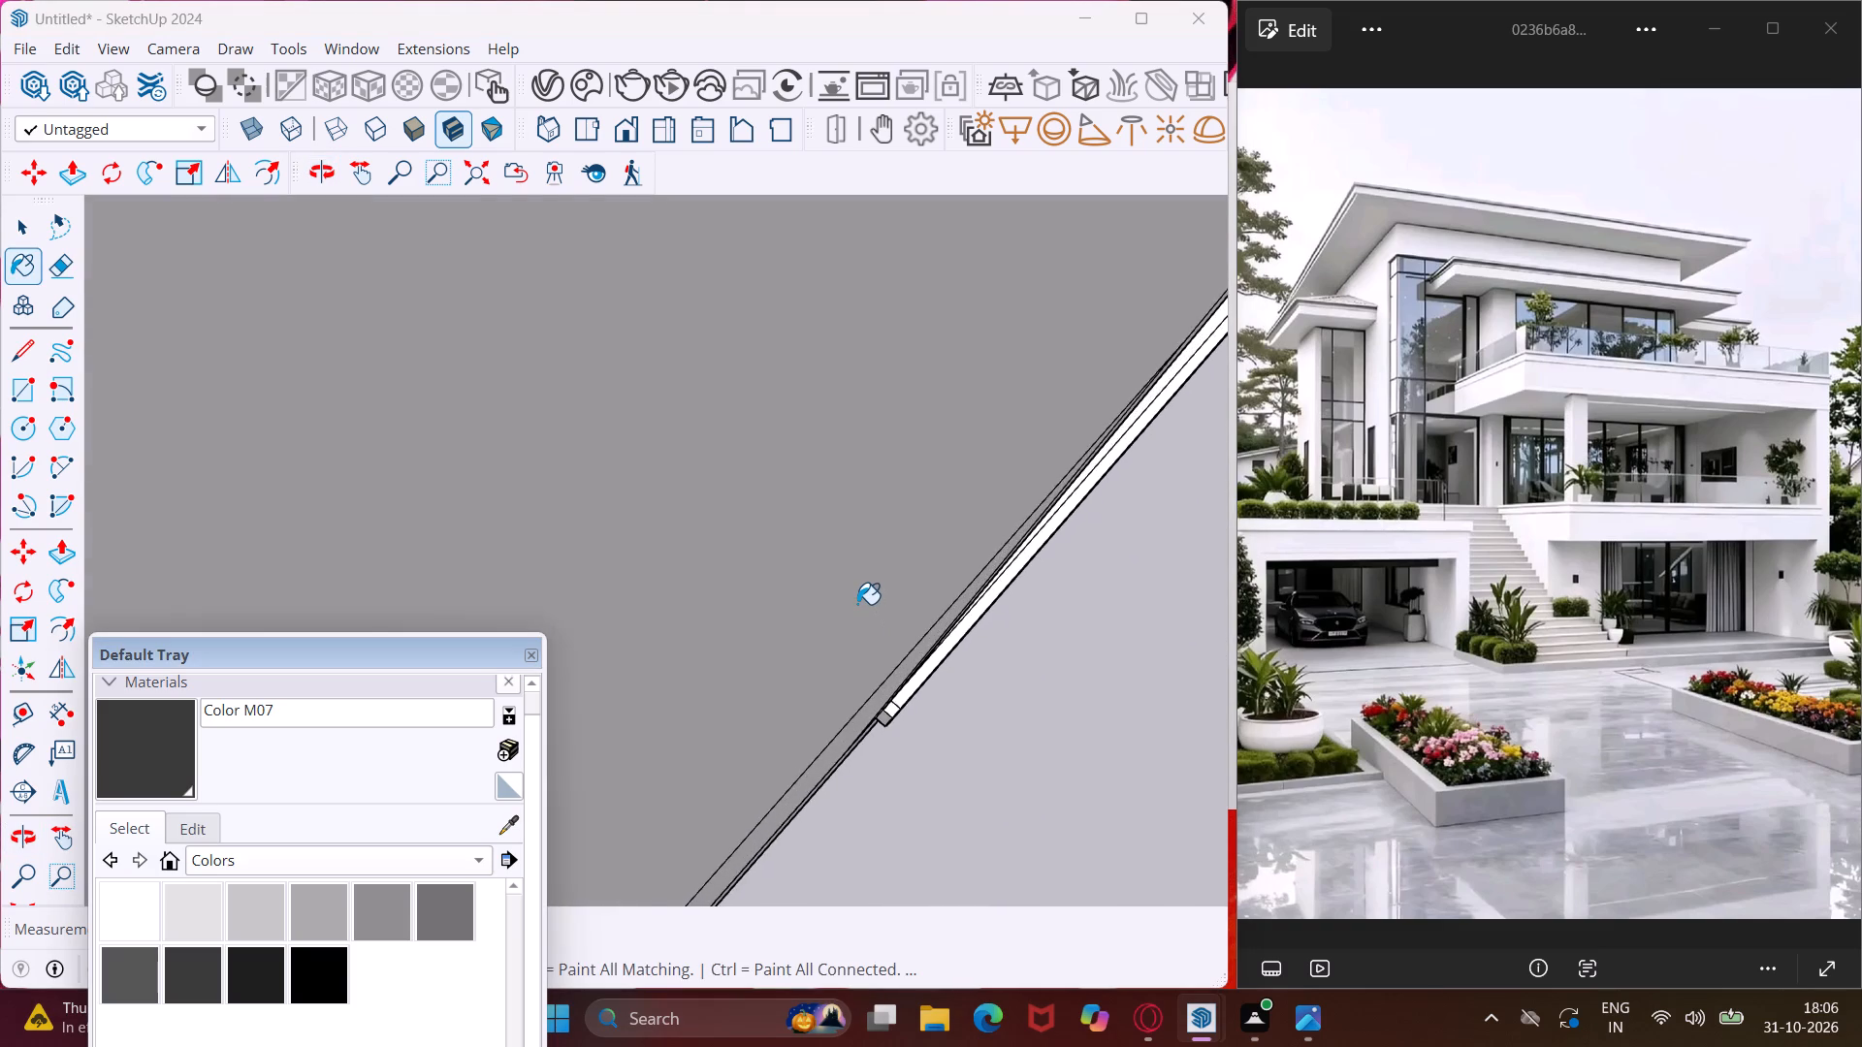
scroll(857, 604, down, 16)
scroll(729, 716, down, 19)
scroll(698, 672, down, 17)
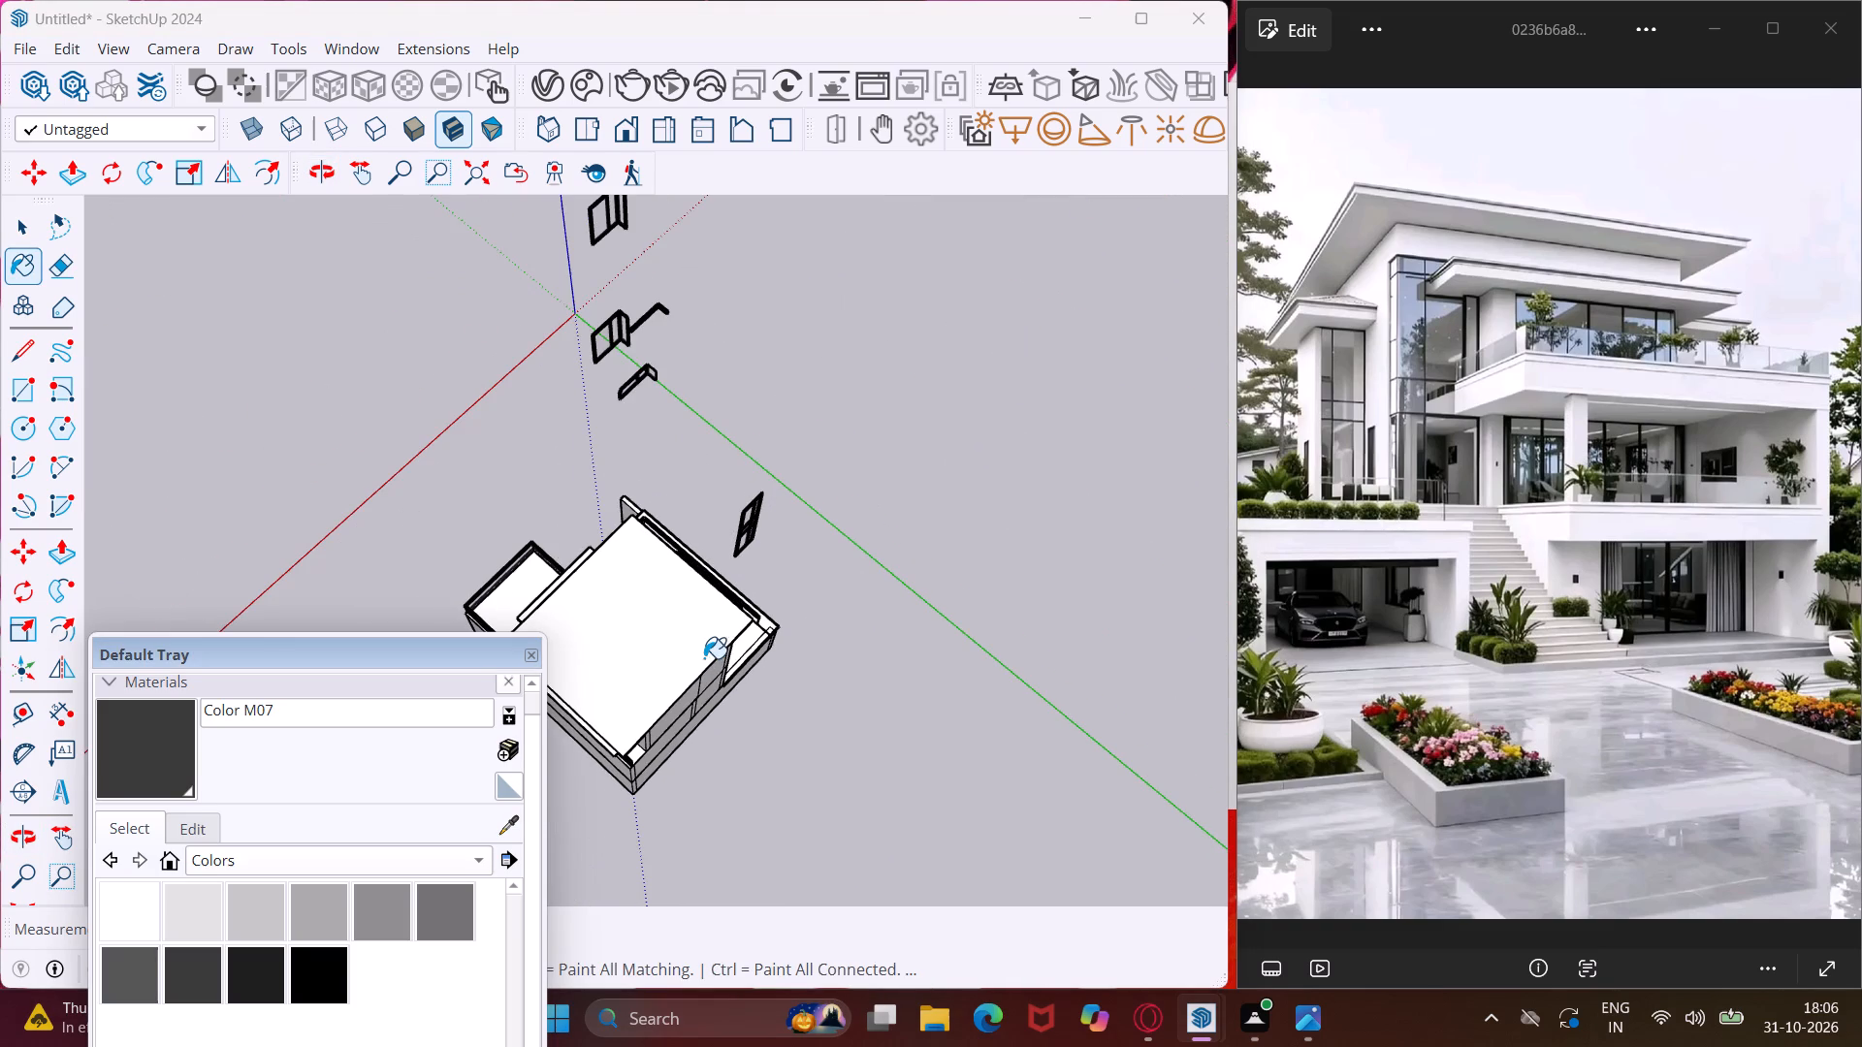
scroll(737, 522, up, 11)
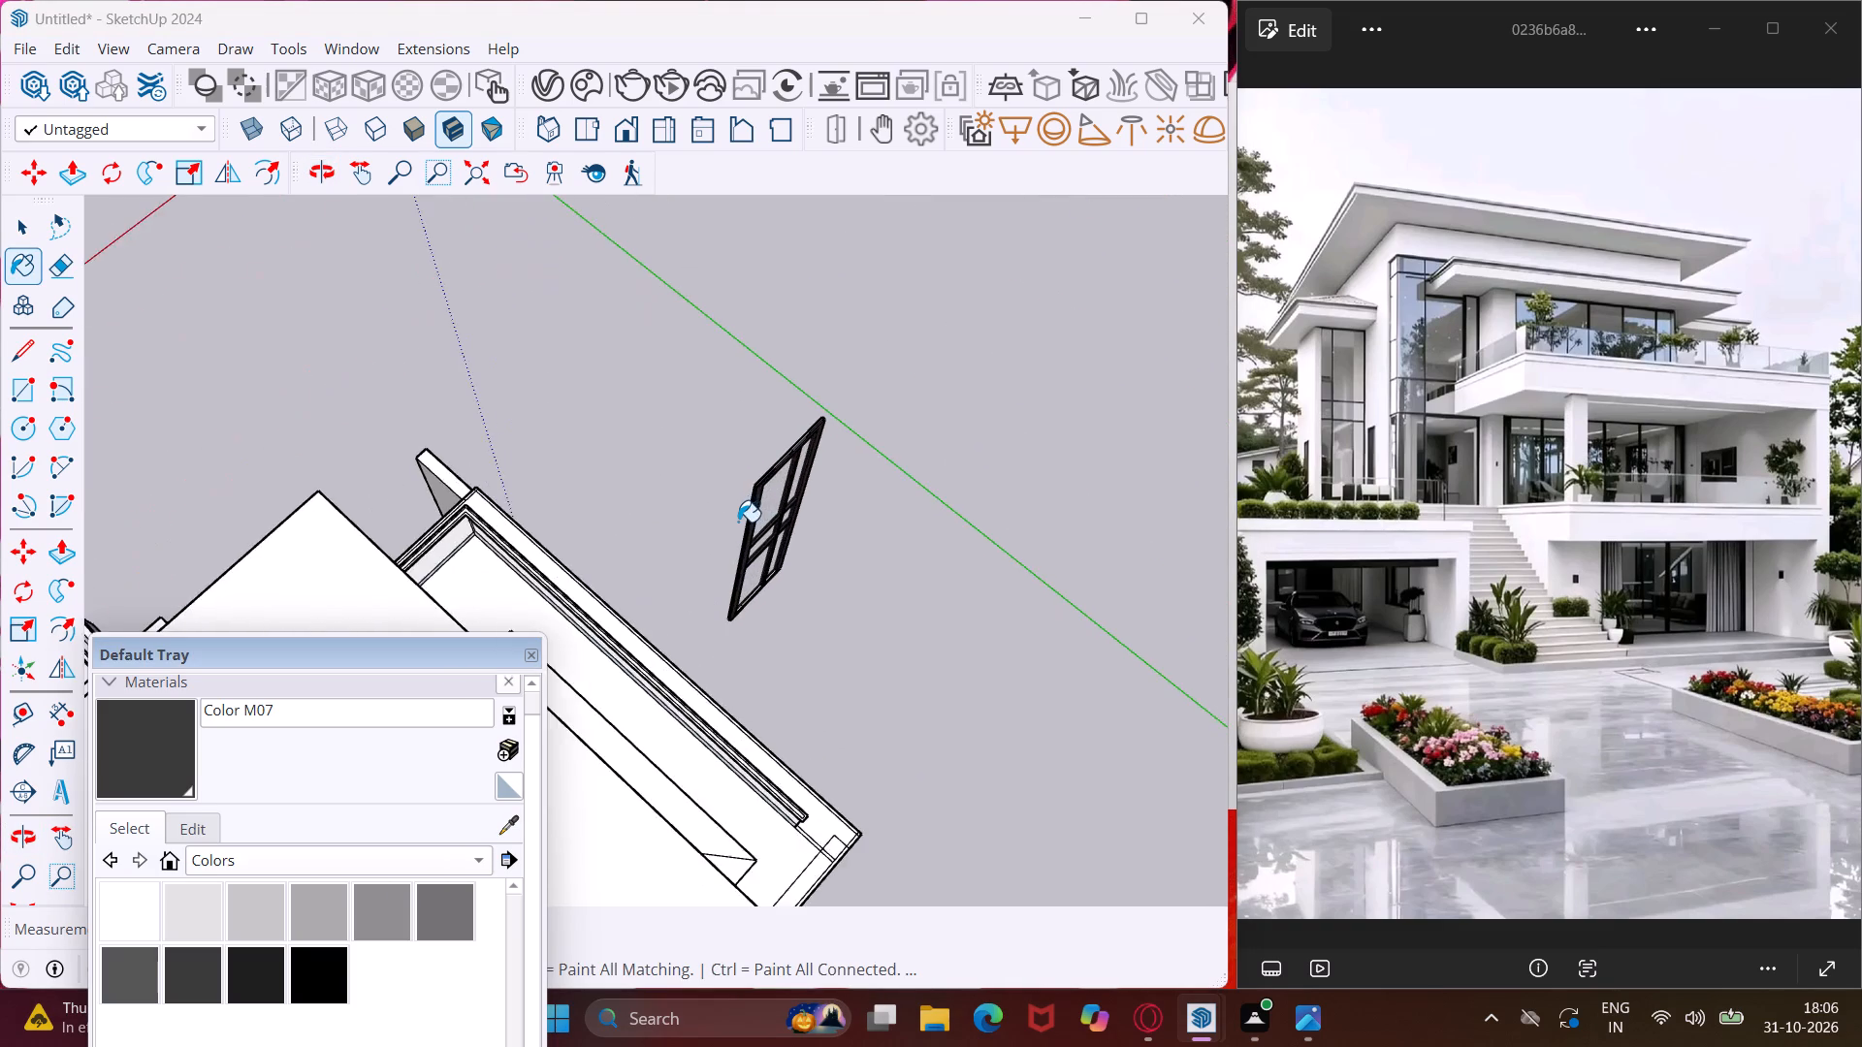
scroll(738, 522, up, 11)
scroll(738, 522, down, 3)
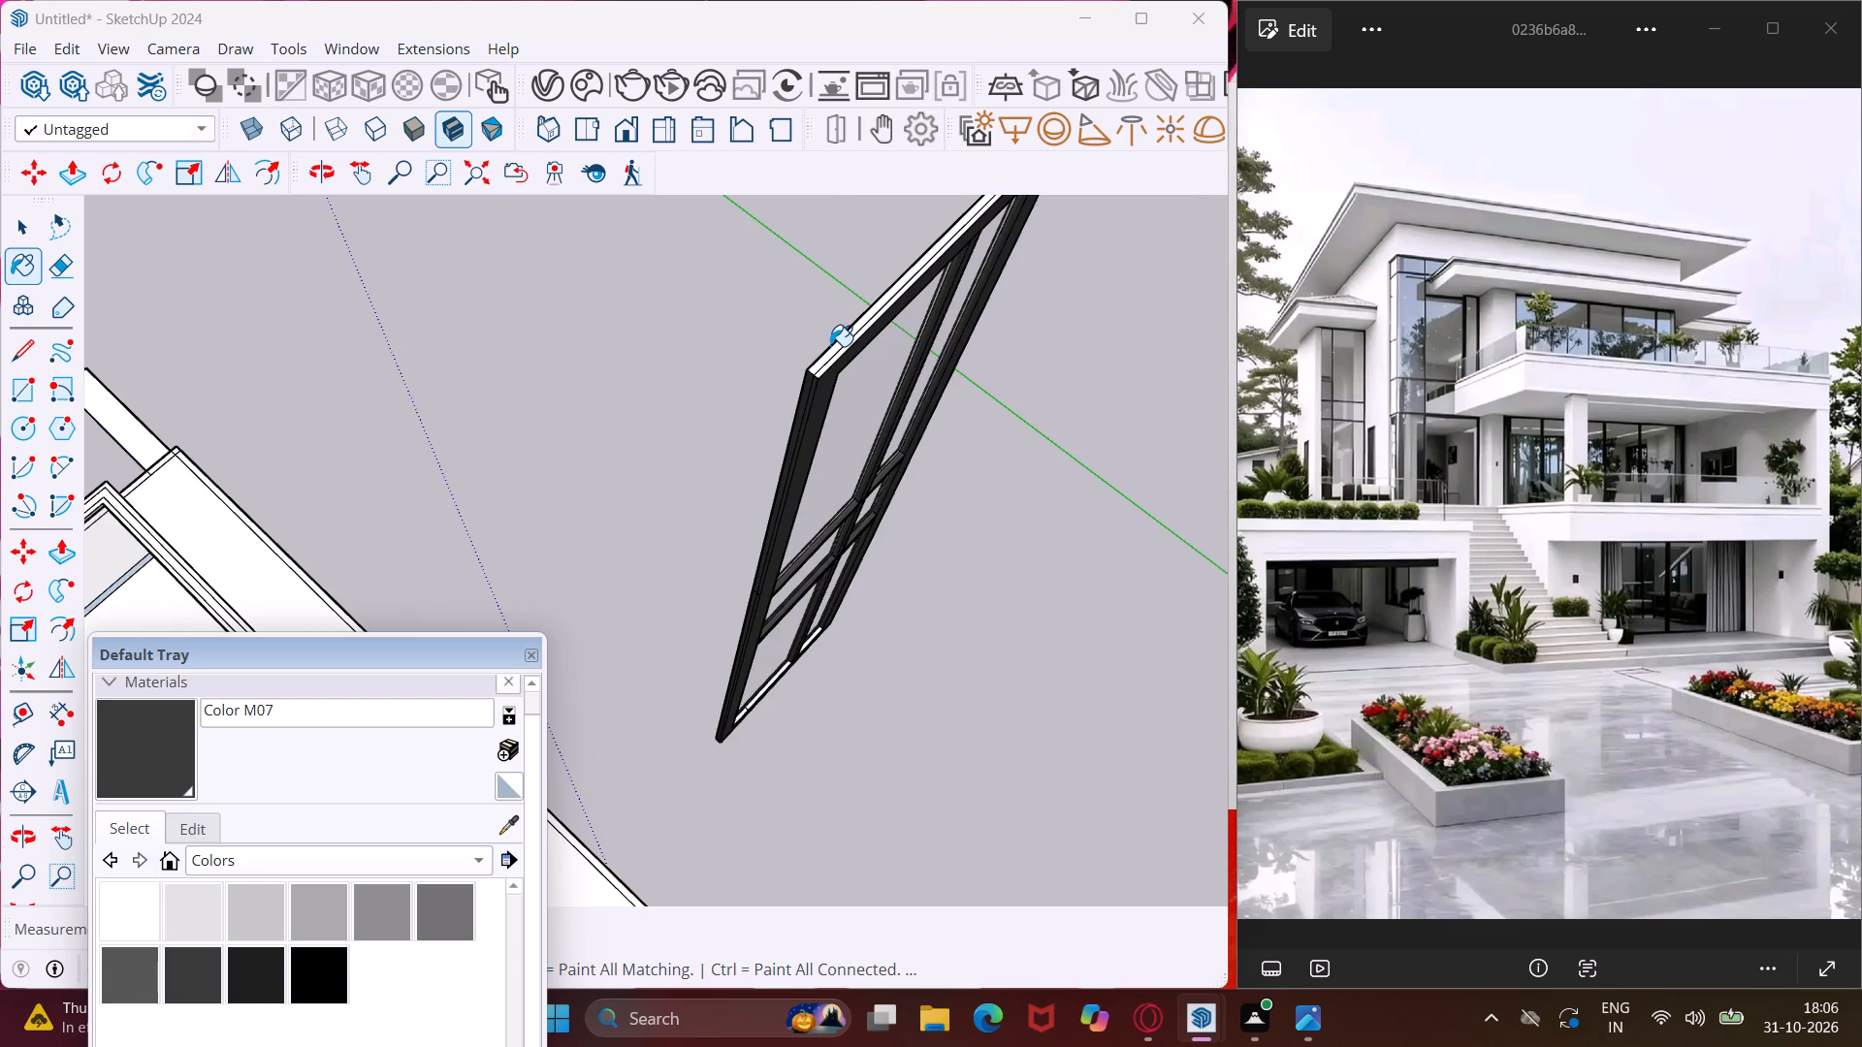
scroll(832, 343, up, 9)
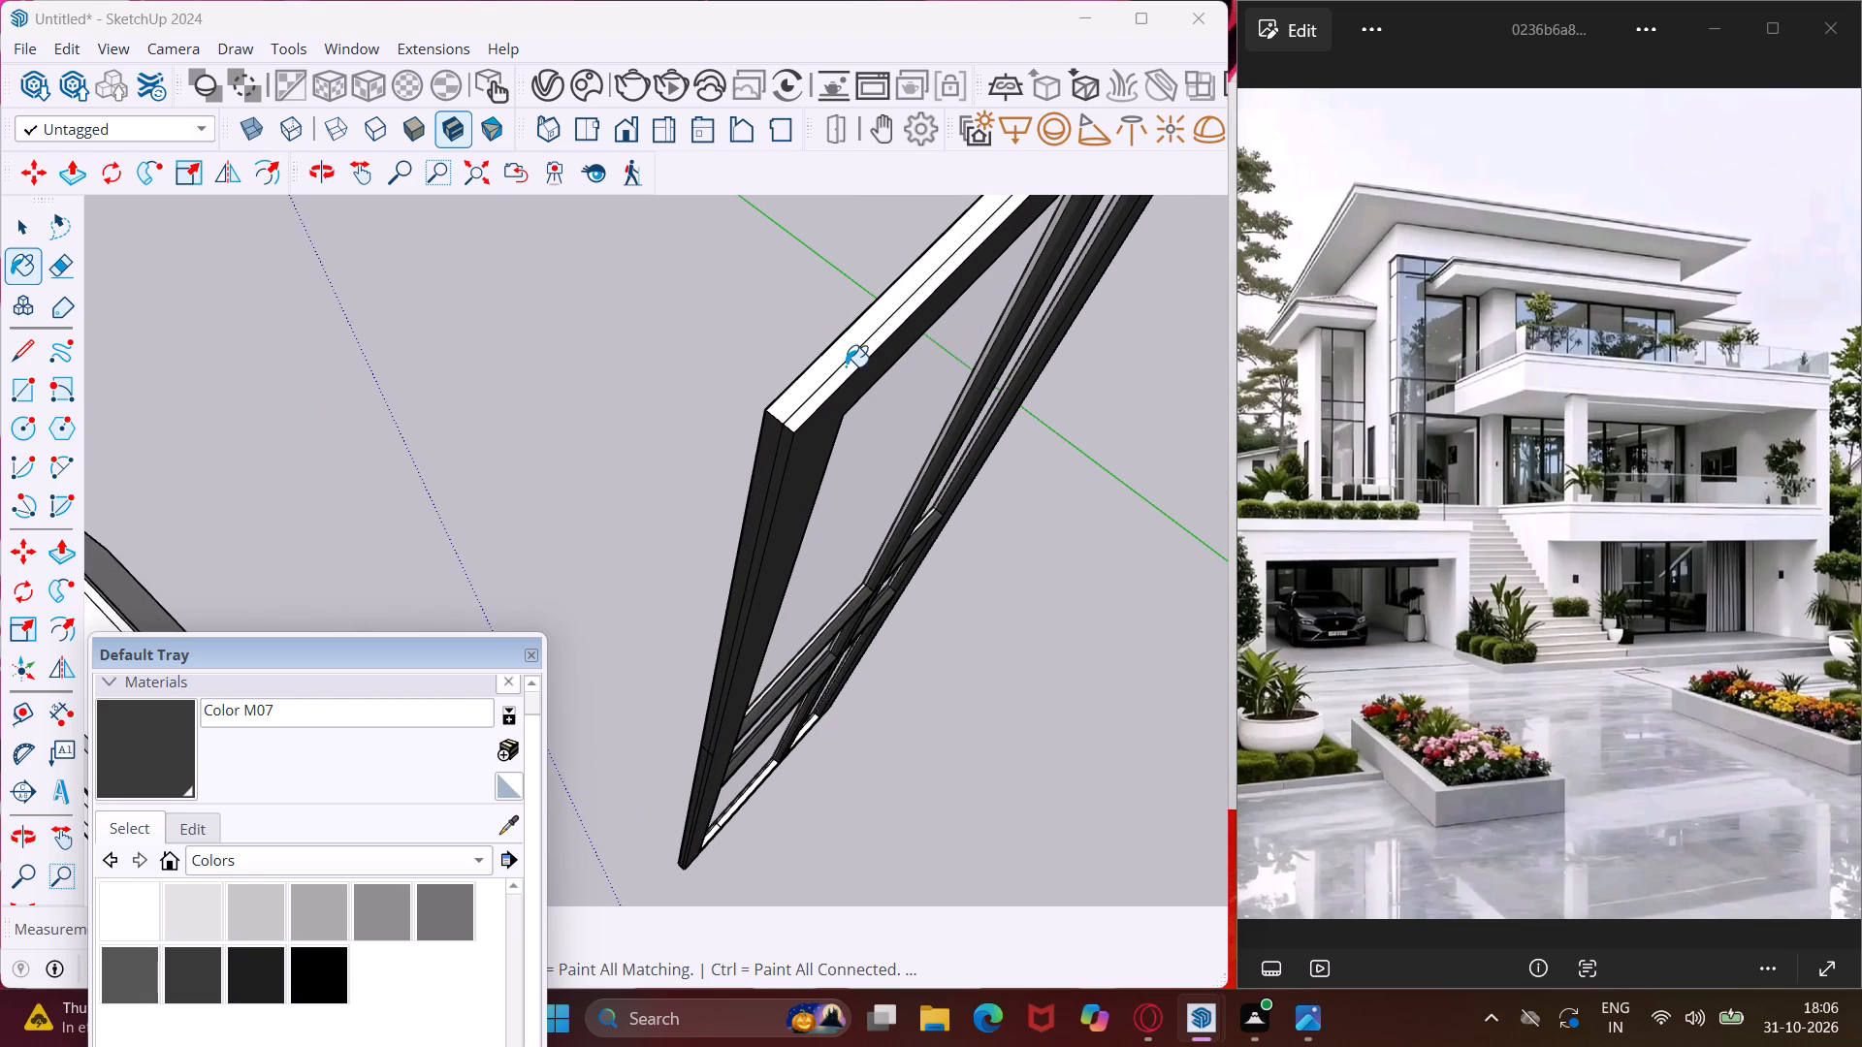
click(851, 340)
click(867, 347)
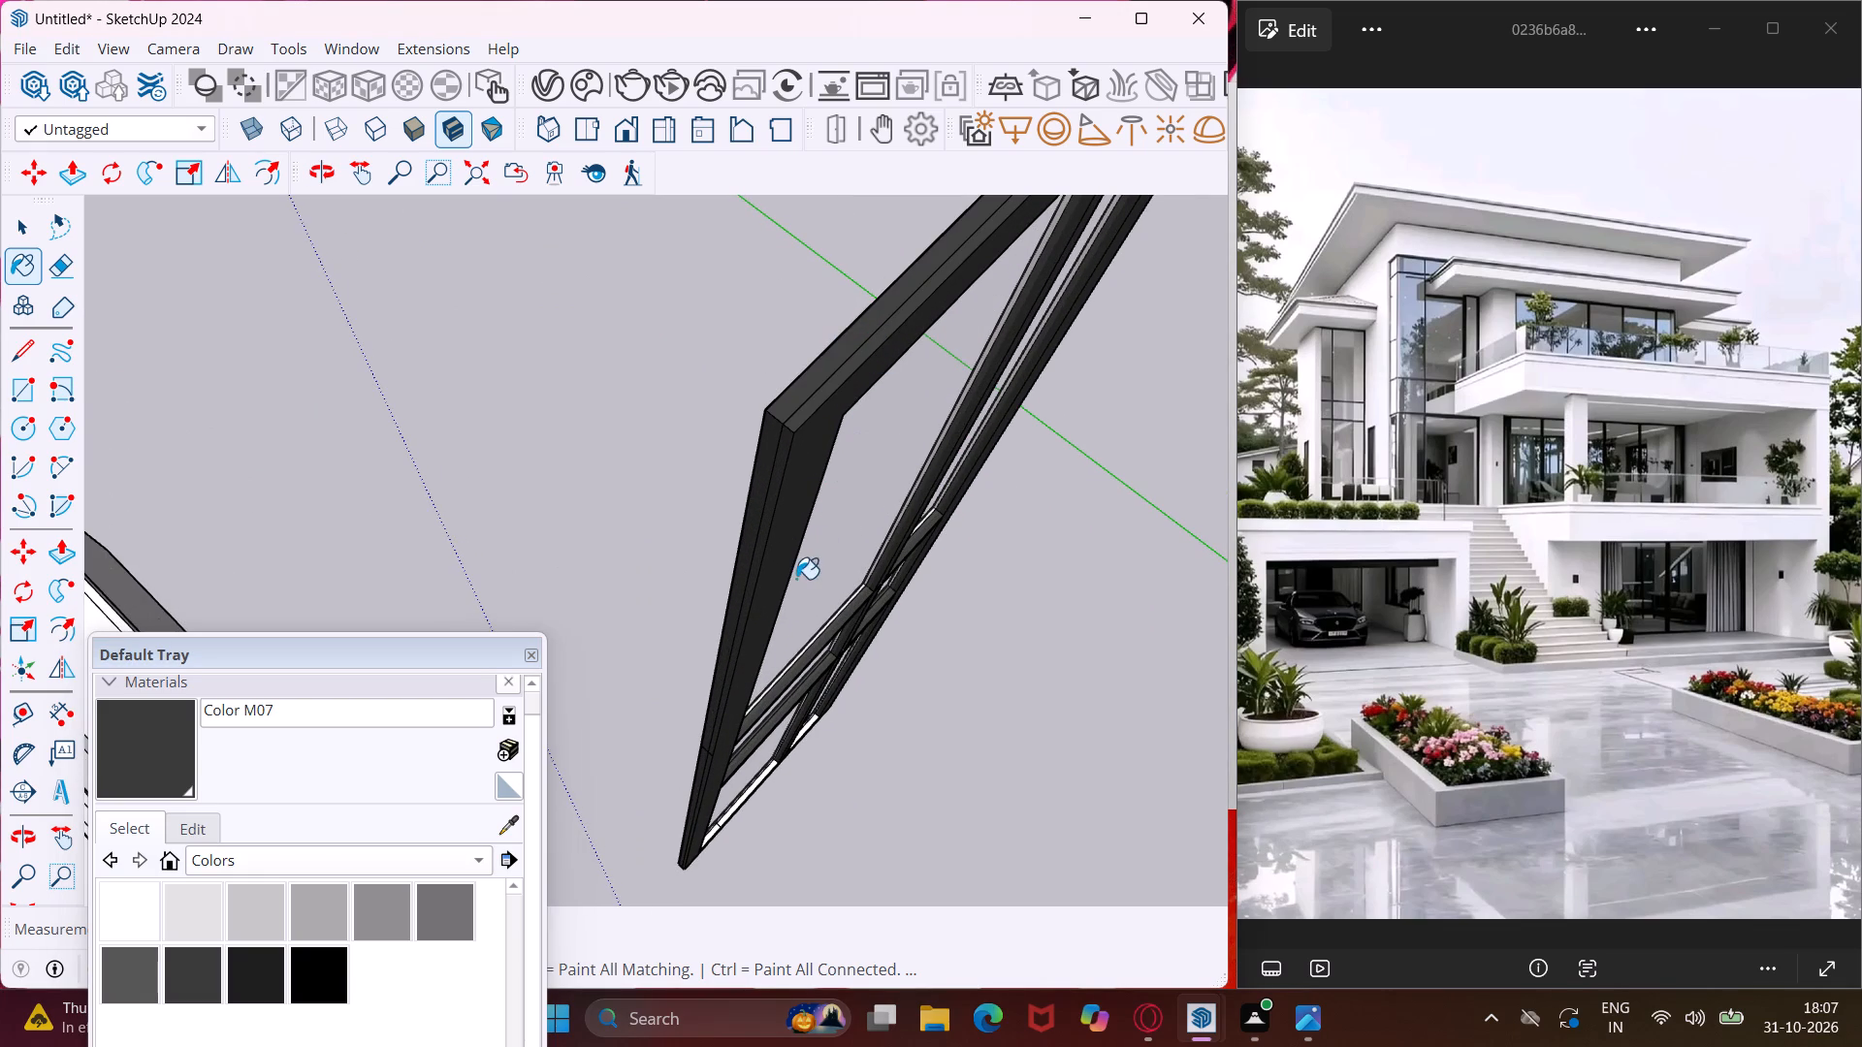
middle_drag(796, 579, 1229, 319)
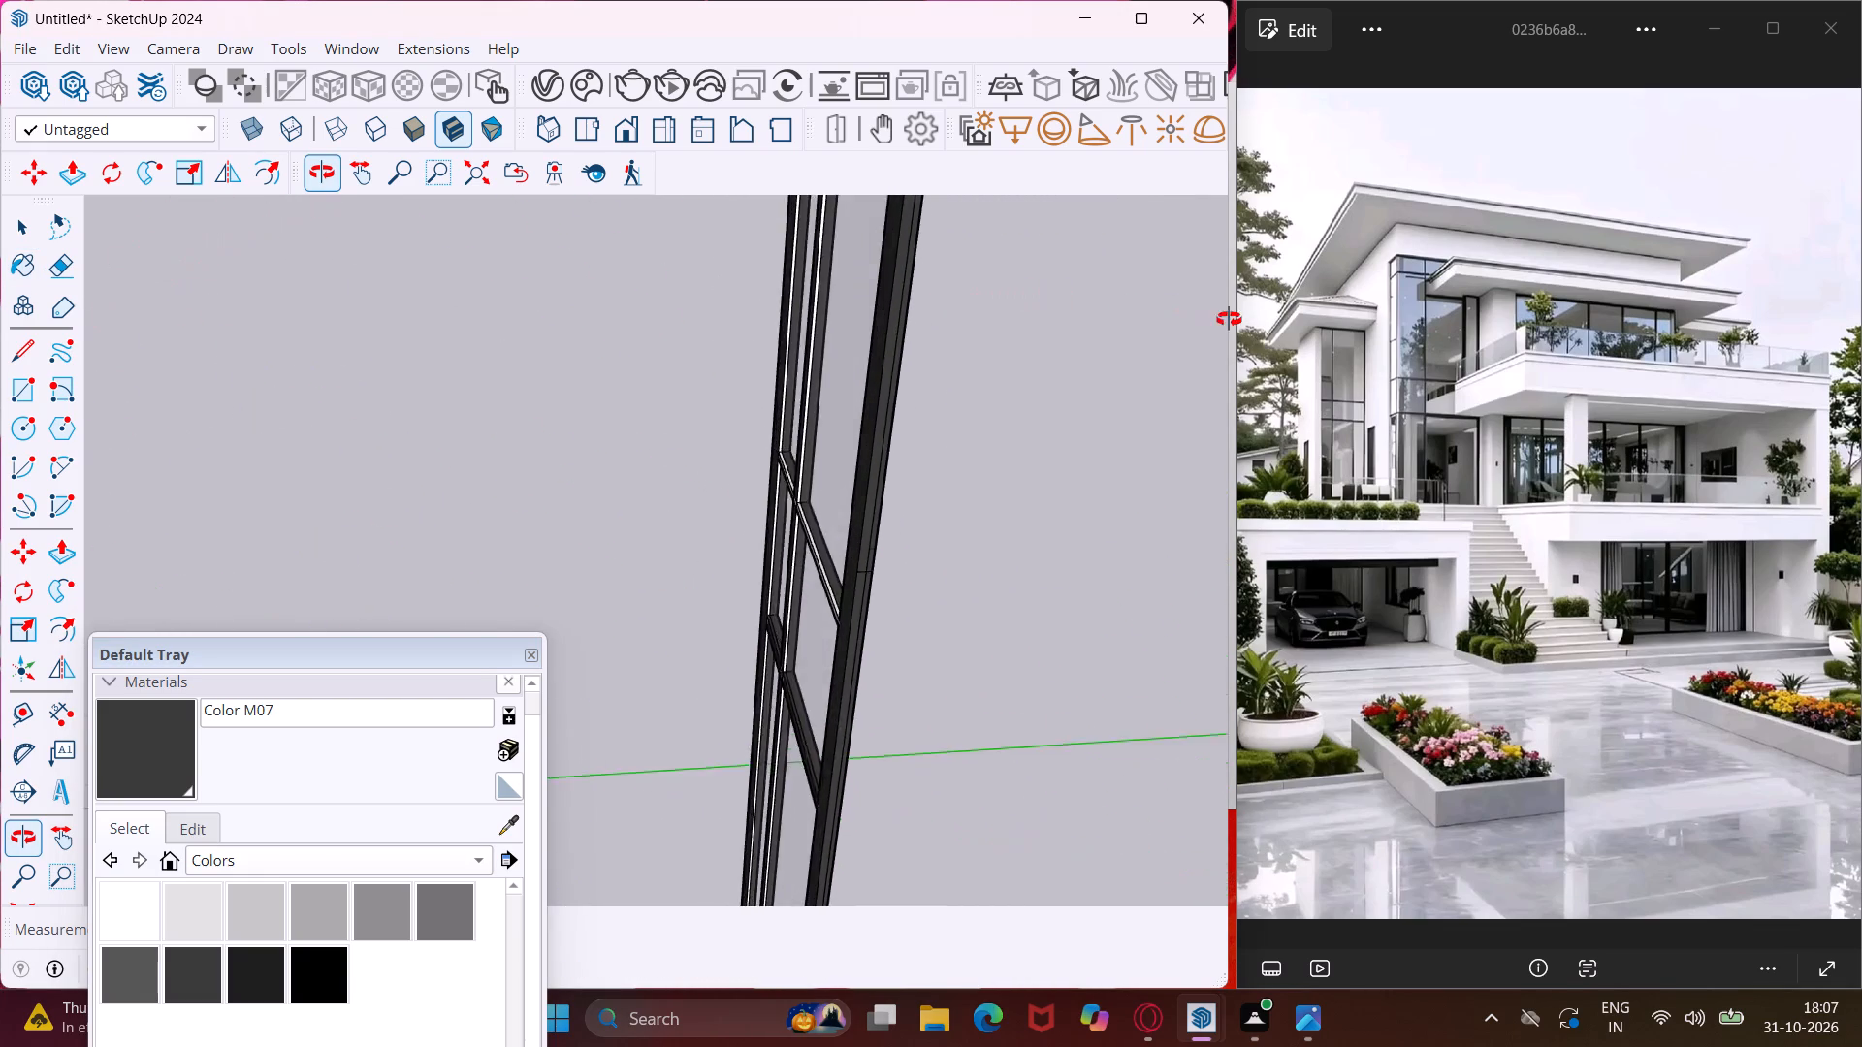
Paint the upper crossbar's junction, its front and top strips on one side of the mullion, and the mullion's side strip above with Color M07.
middle_drag(1229, 319, 1470, 435)
scroll(695, 425, up, 6)
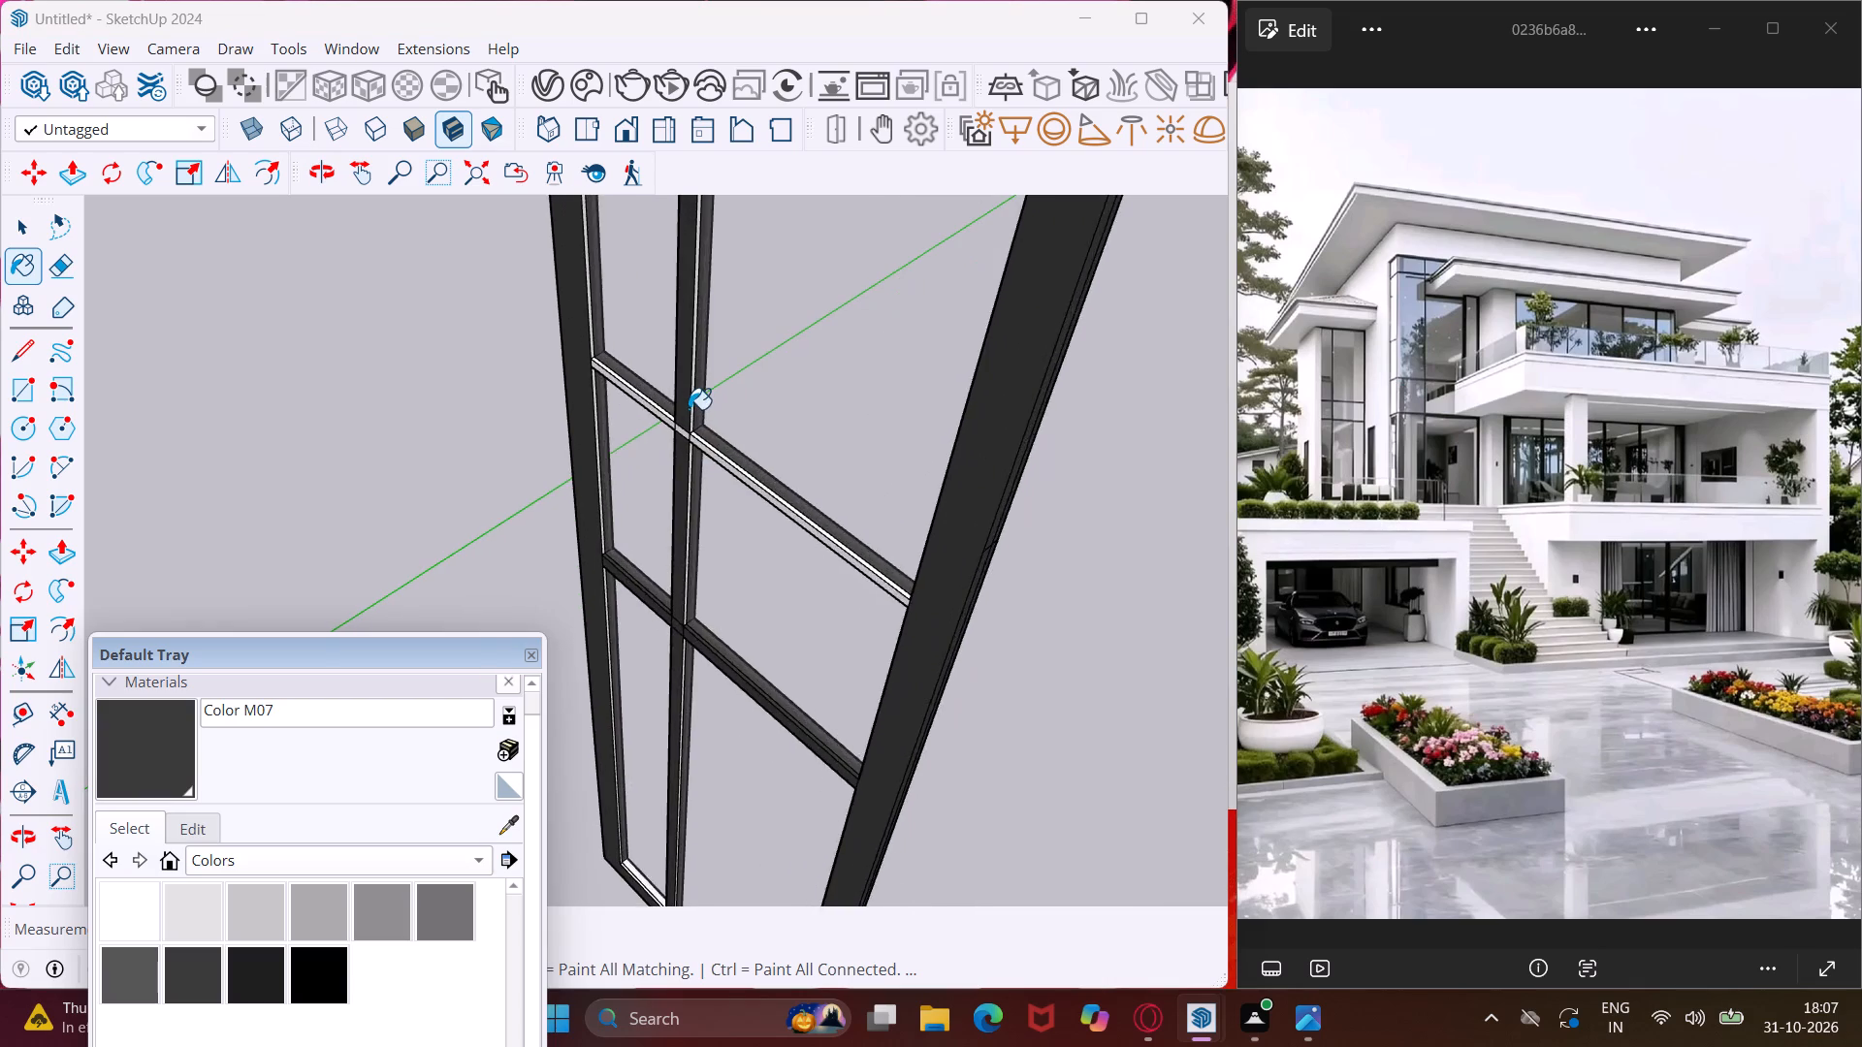
scroll(689, 409, up, 16)
click(671, 490)
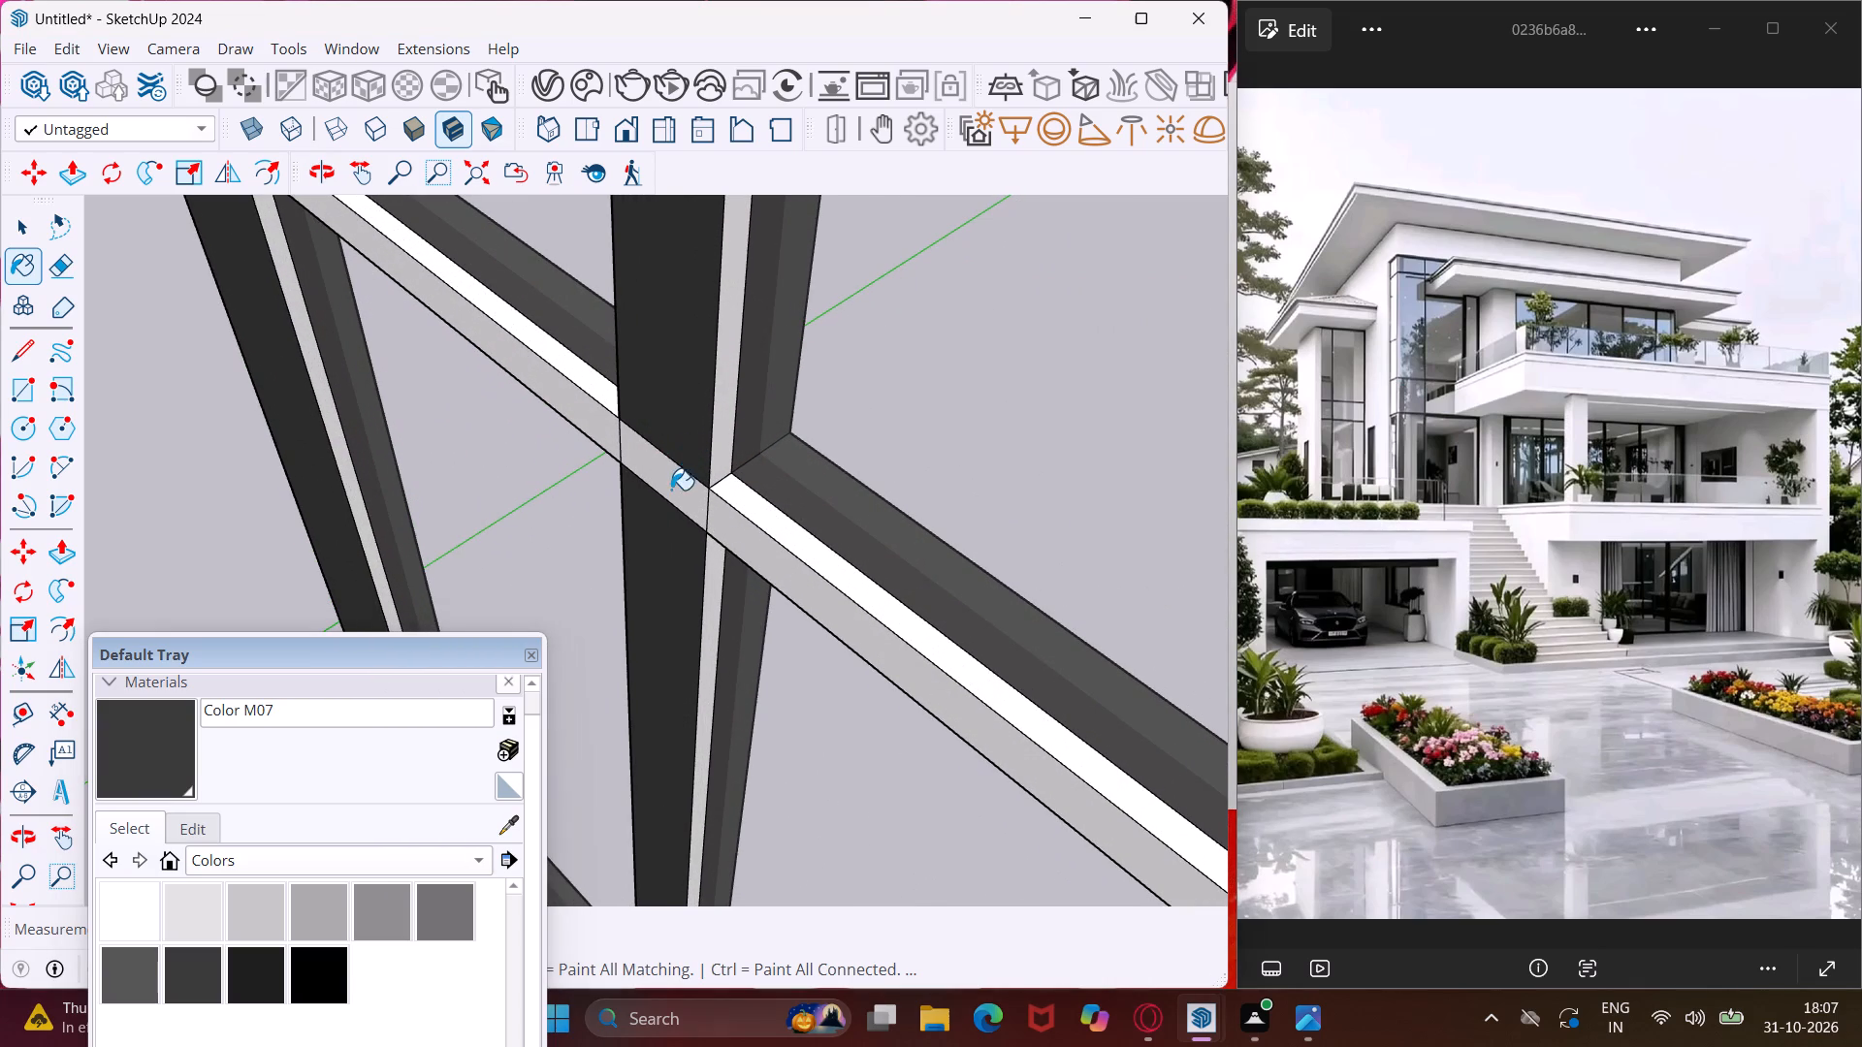
click(730, 507)
click(720, 457)
click(720, 507)
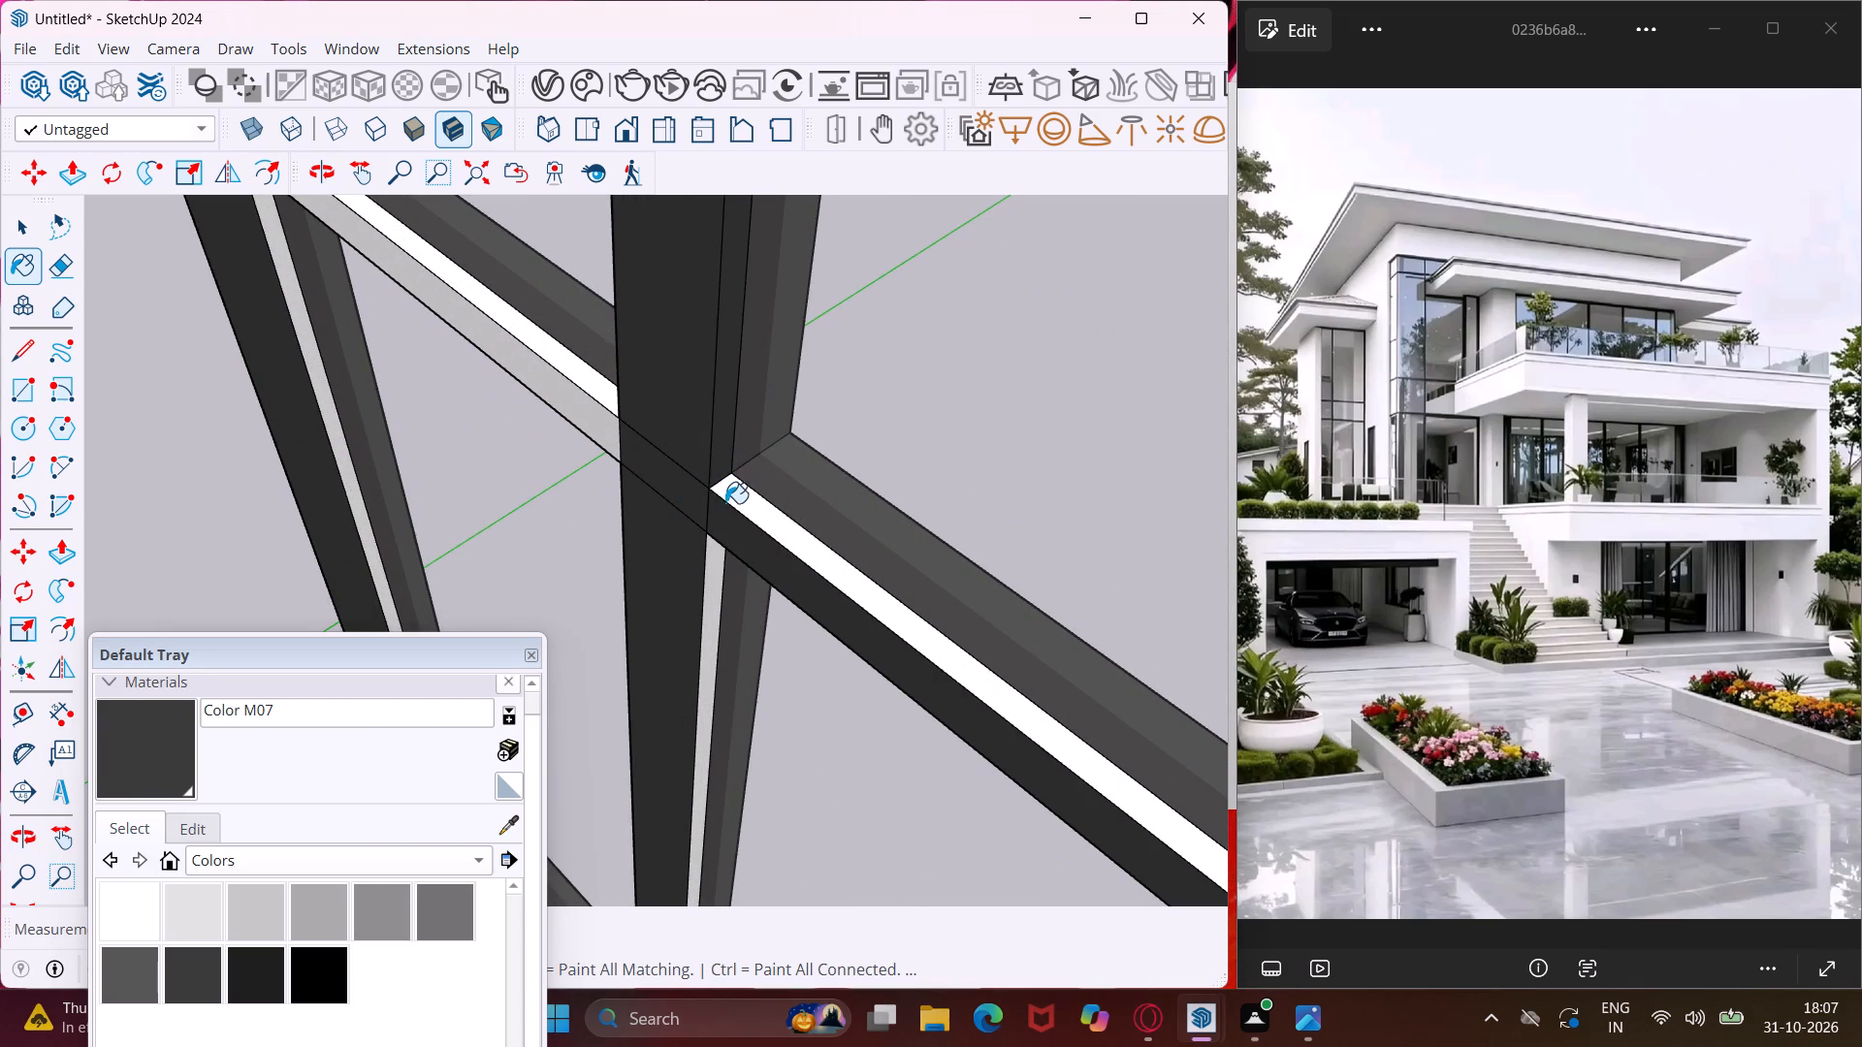
click(730, 500)
Paint the mullion strip below the upper crossbar, the crossbar's other half and the end upright's light inner strip with Color M07.
scroll(702, 566, up, 3)
click(706, 551)
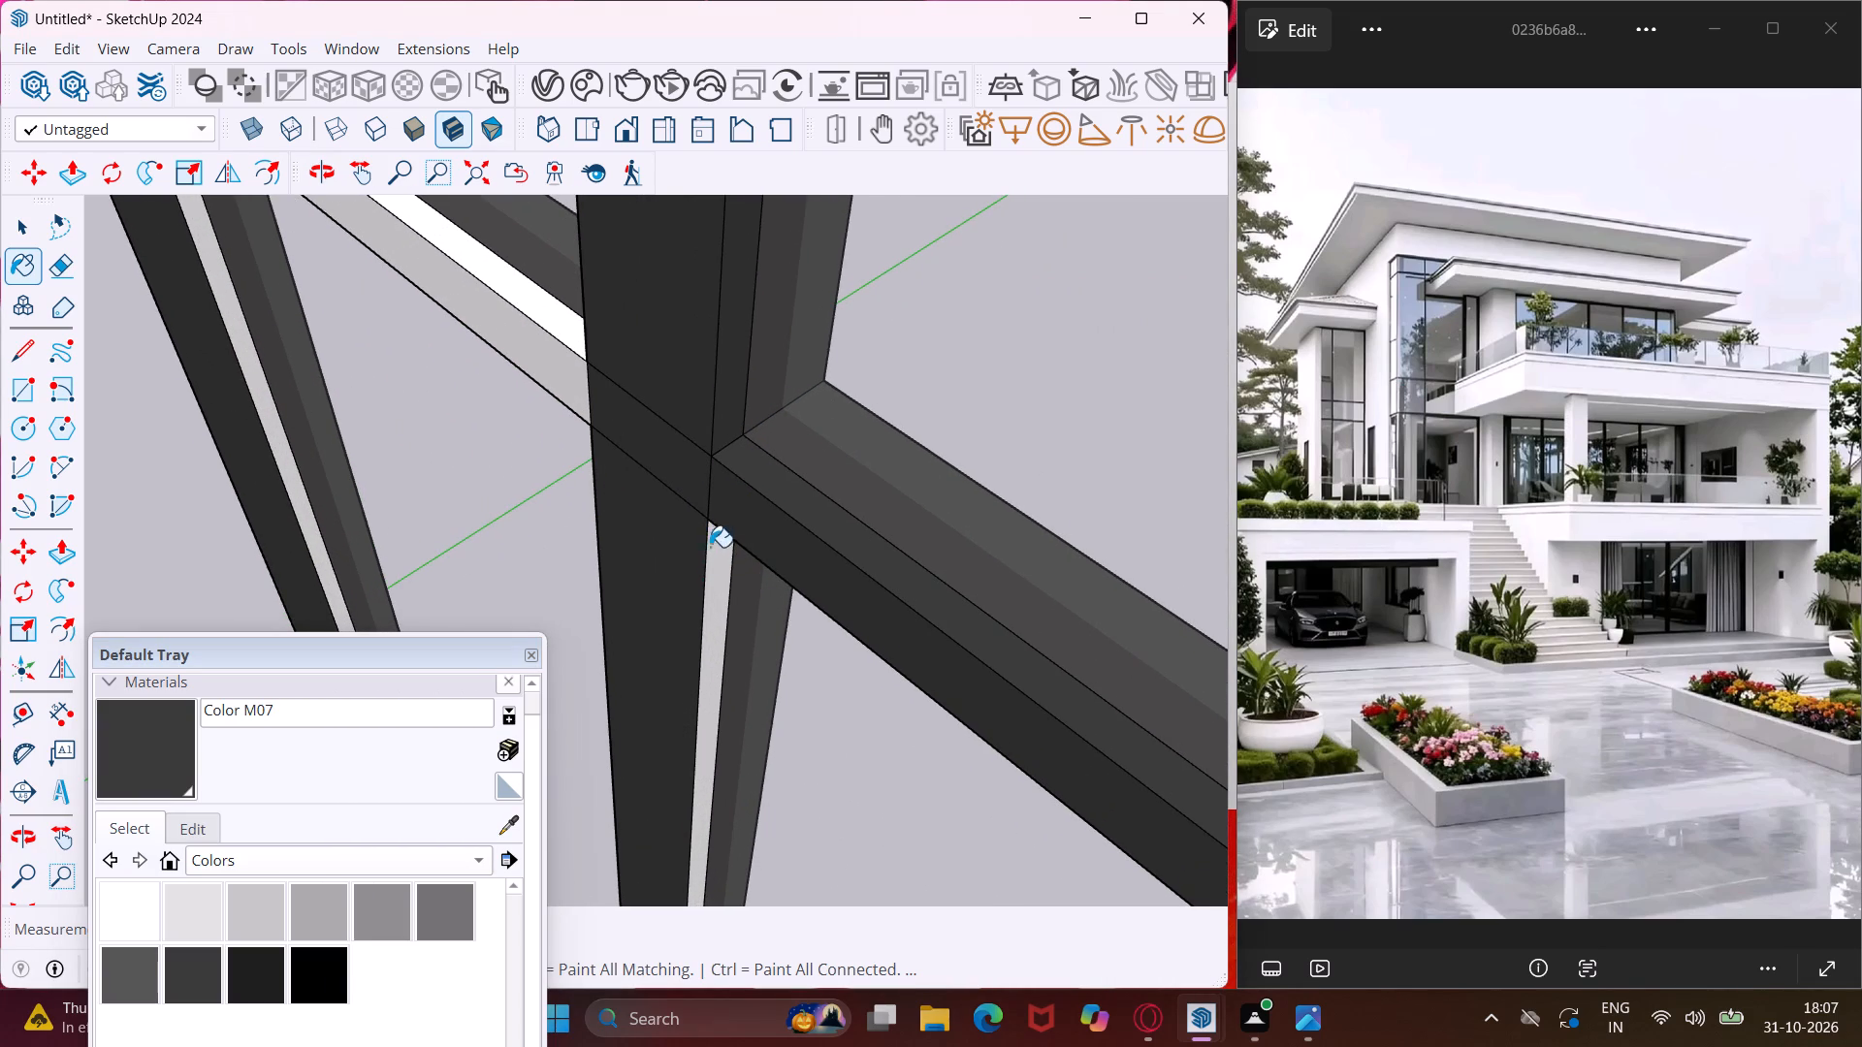
click(717, 544)
click(583, 389)
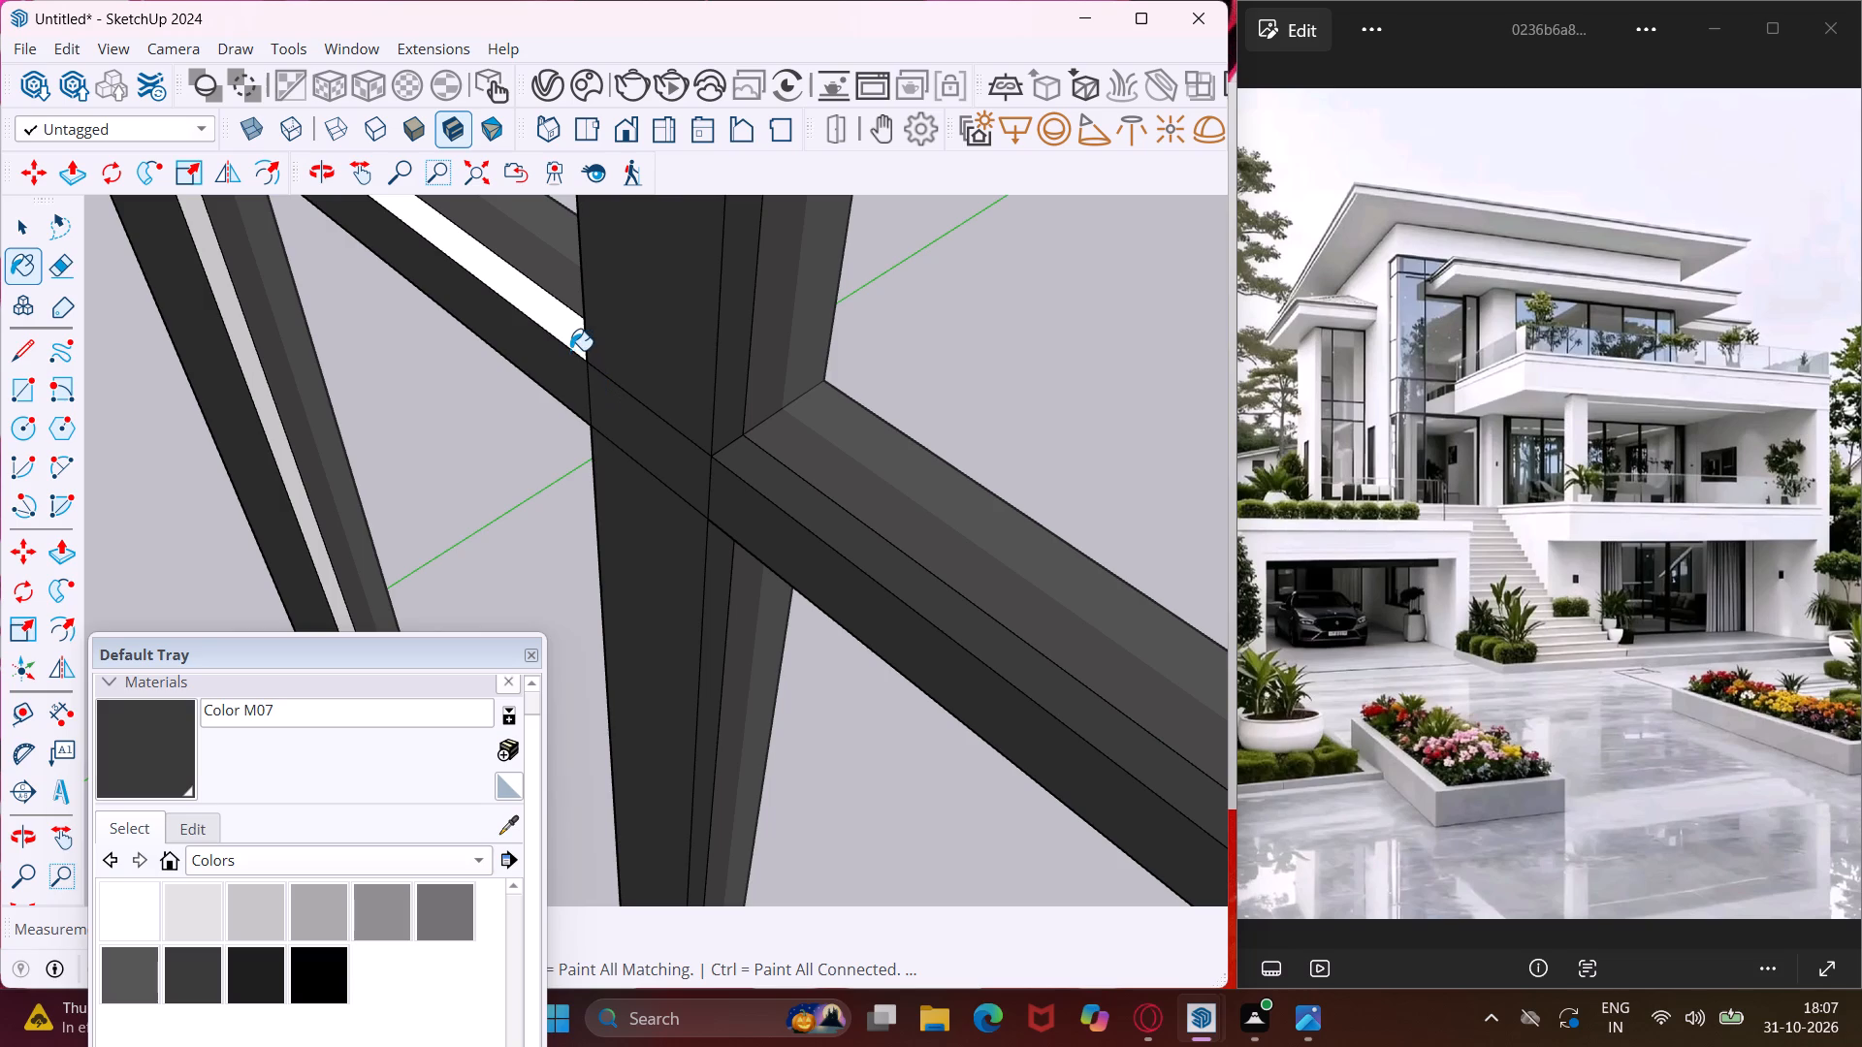
click(568, 343)
click(225, 314)
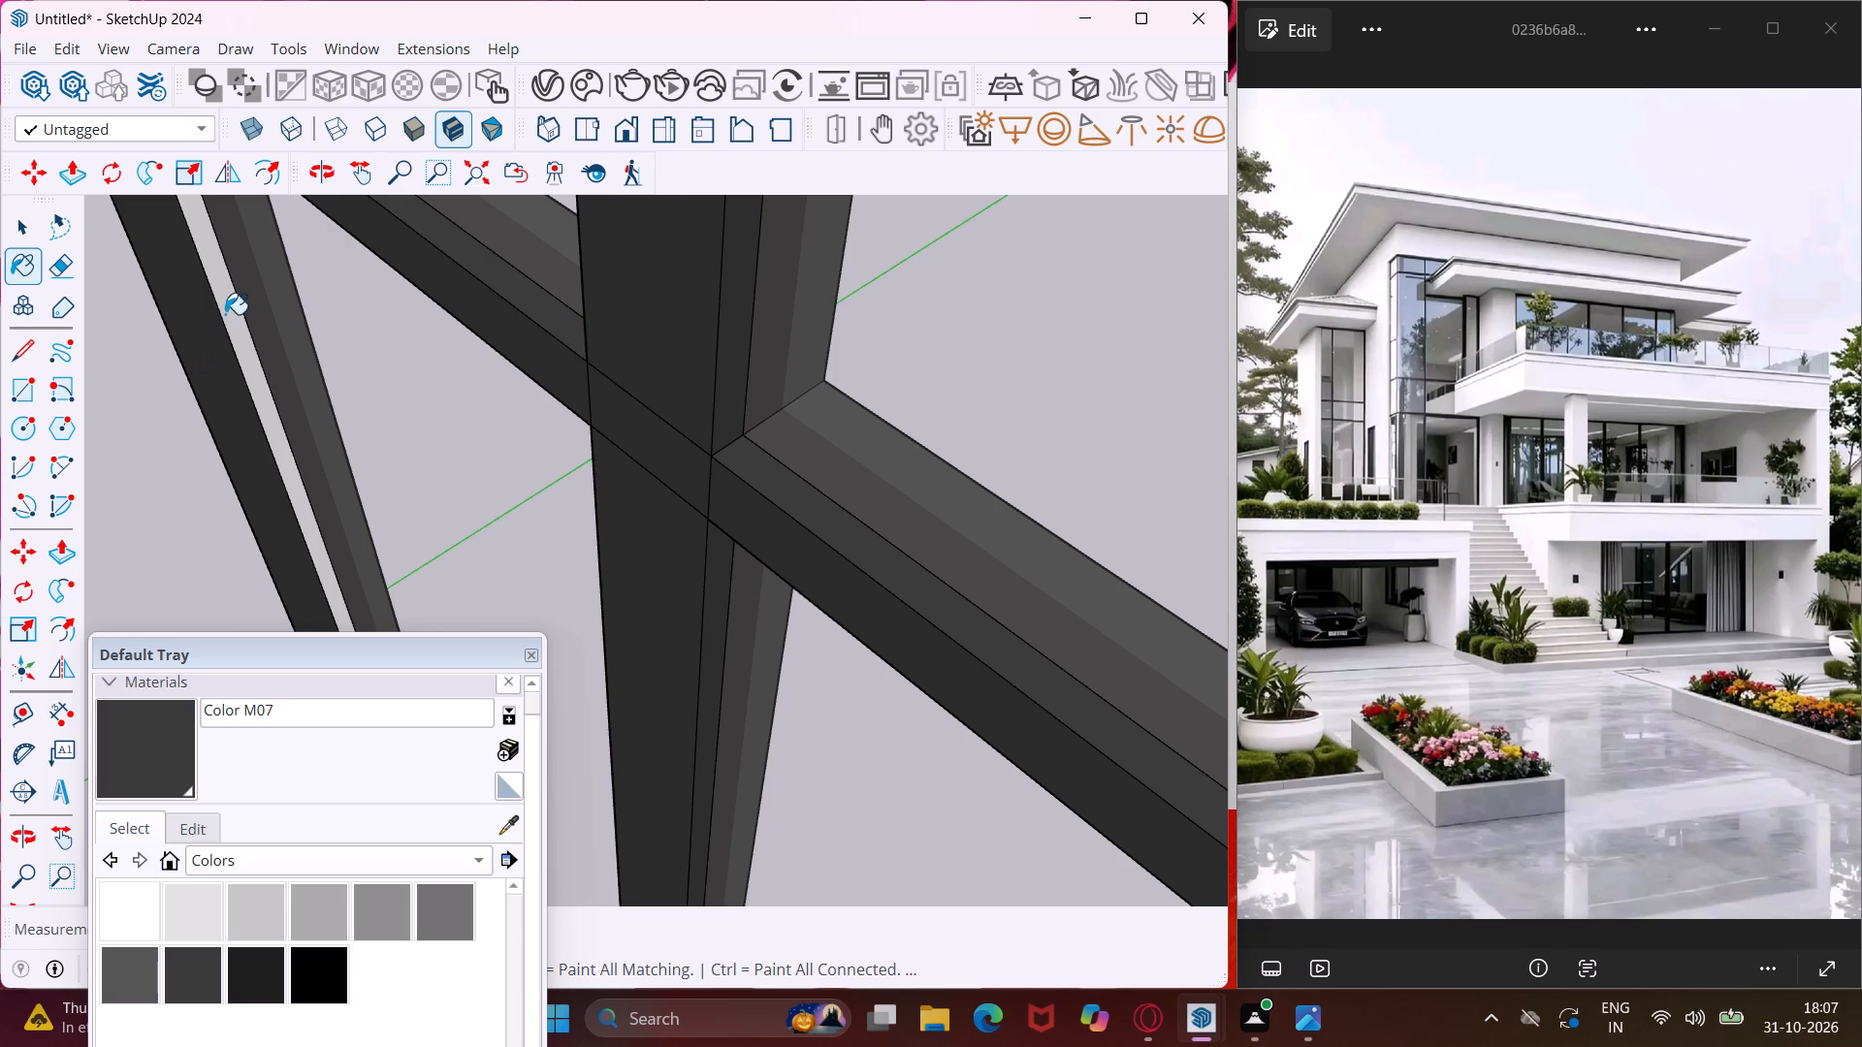
Paint the light side strip of the mullion above the upper crossbar, on the frame's opposite side, with Color M07.
middle_drag(225, 321, 1013, 55)
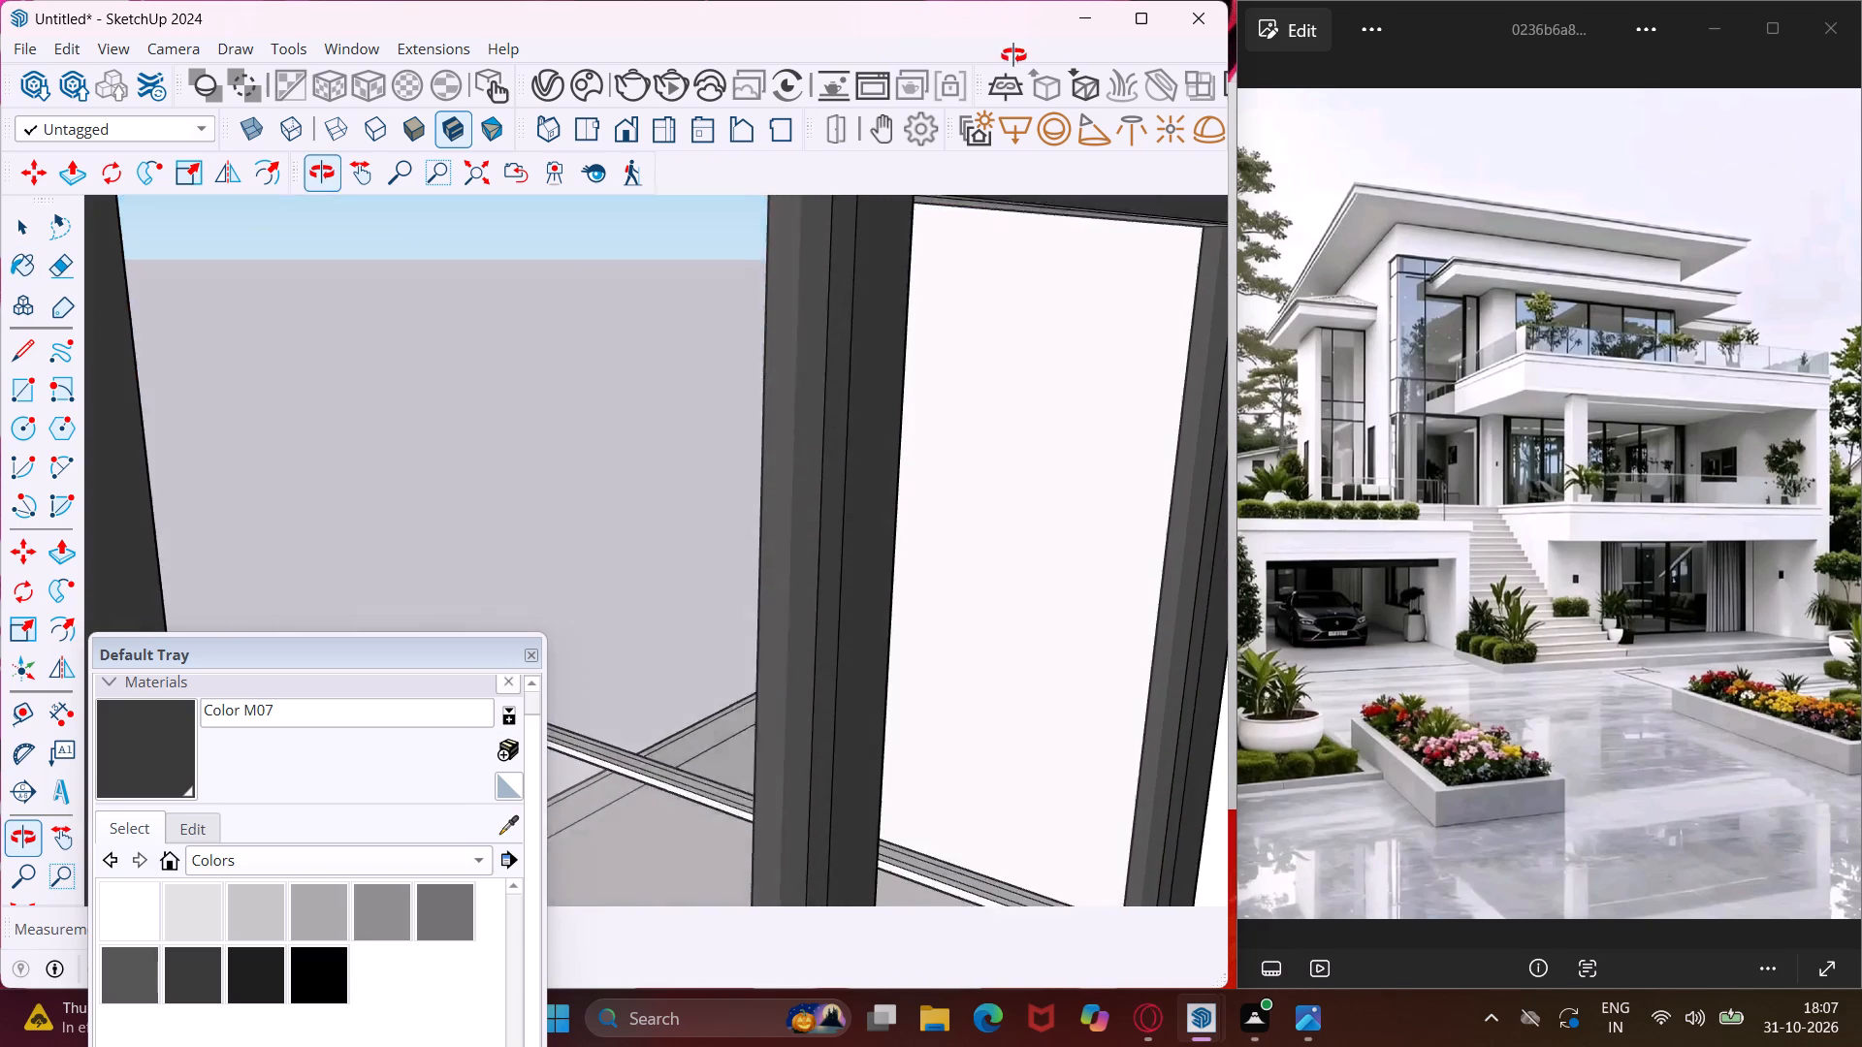
middle_drag(1013, 55, 769, 37)
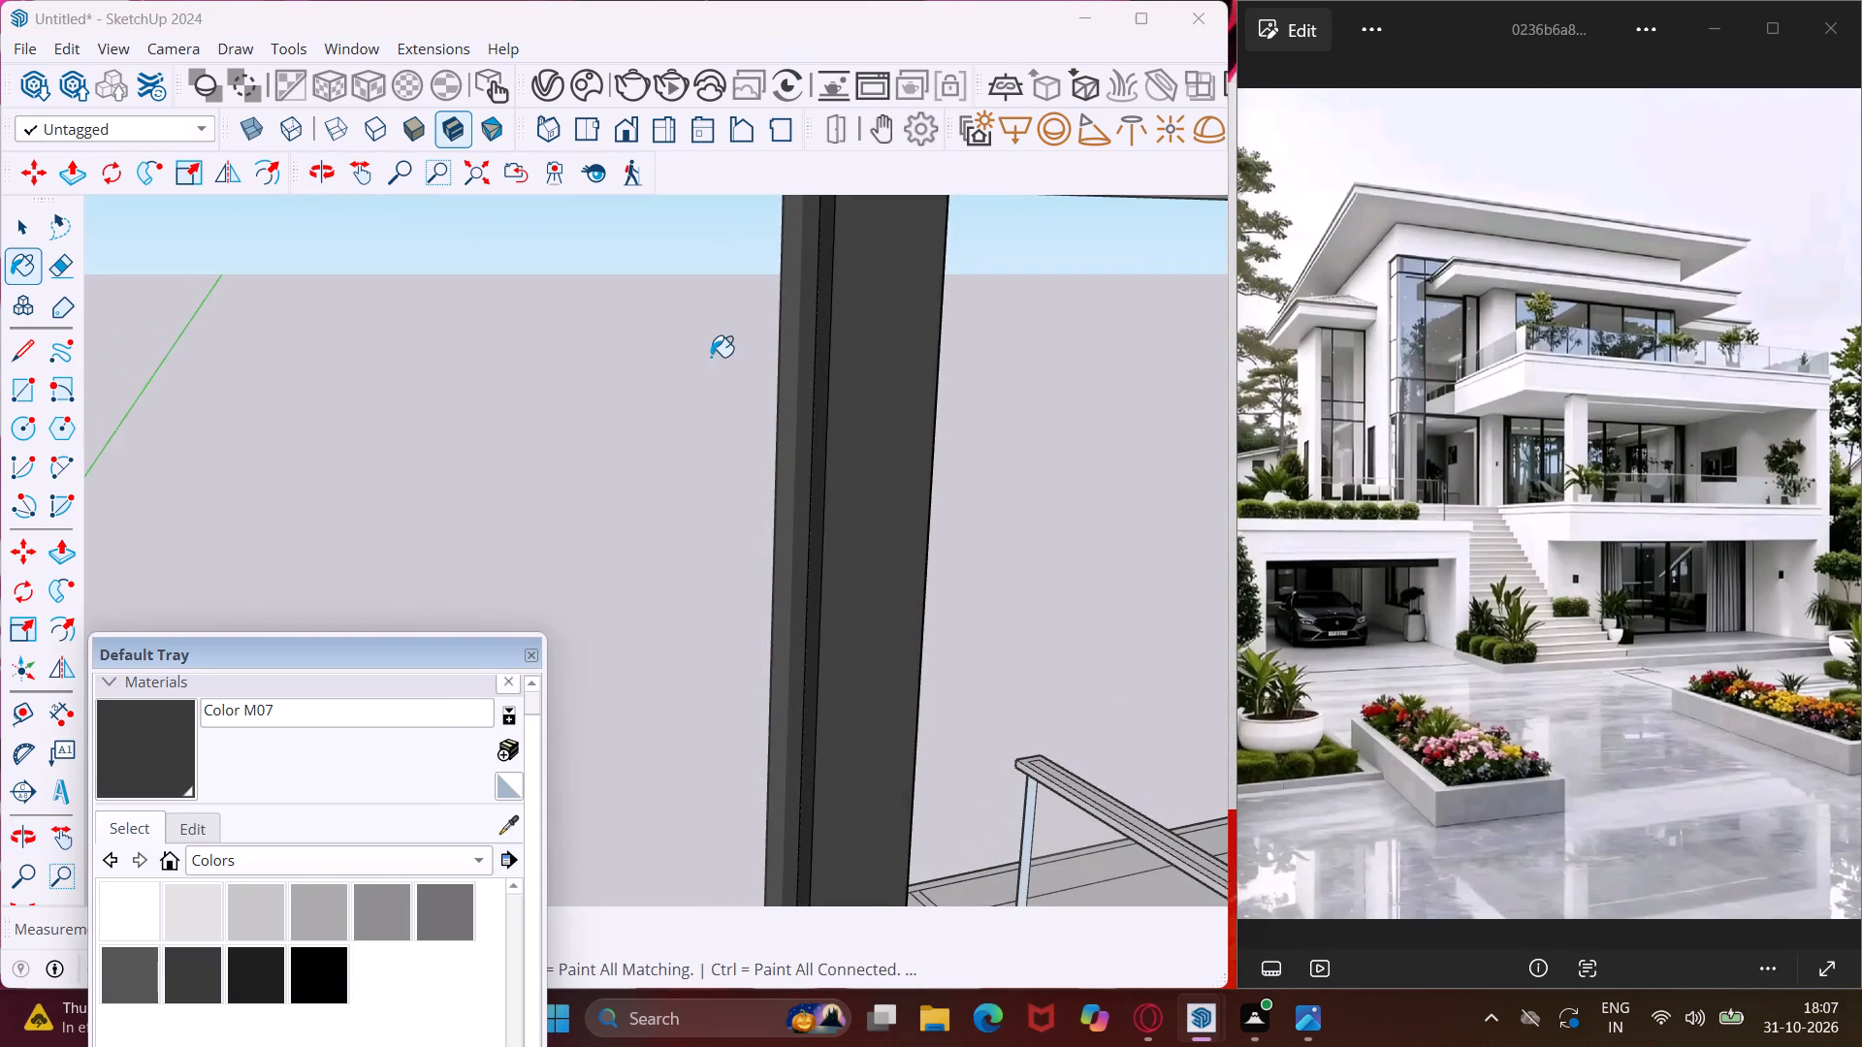
scroll(708, 367, down, 10)
scroll(754, 248, up, 4)
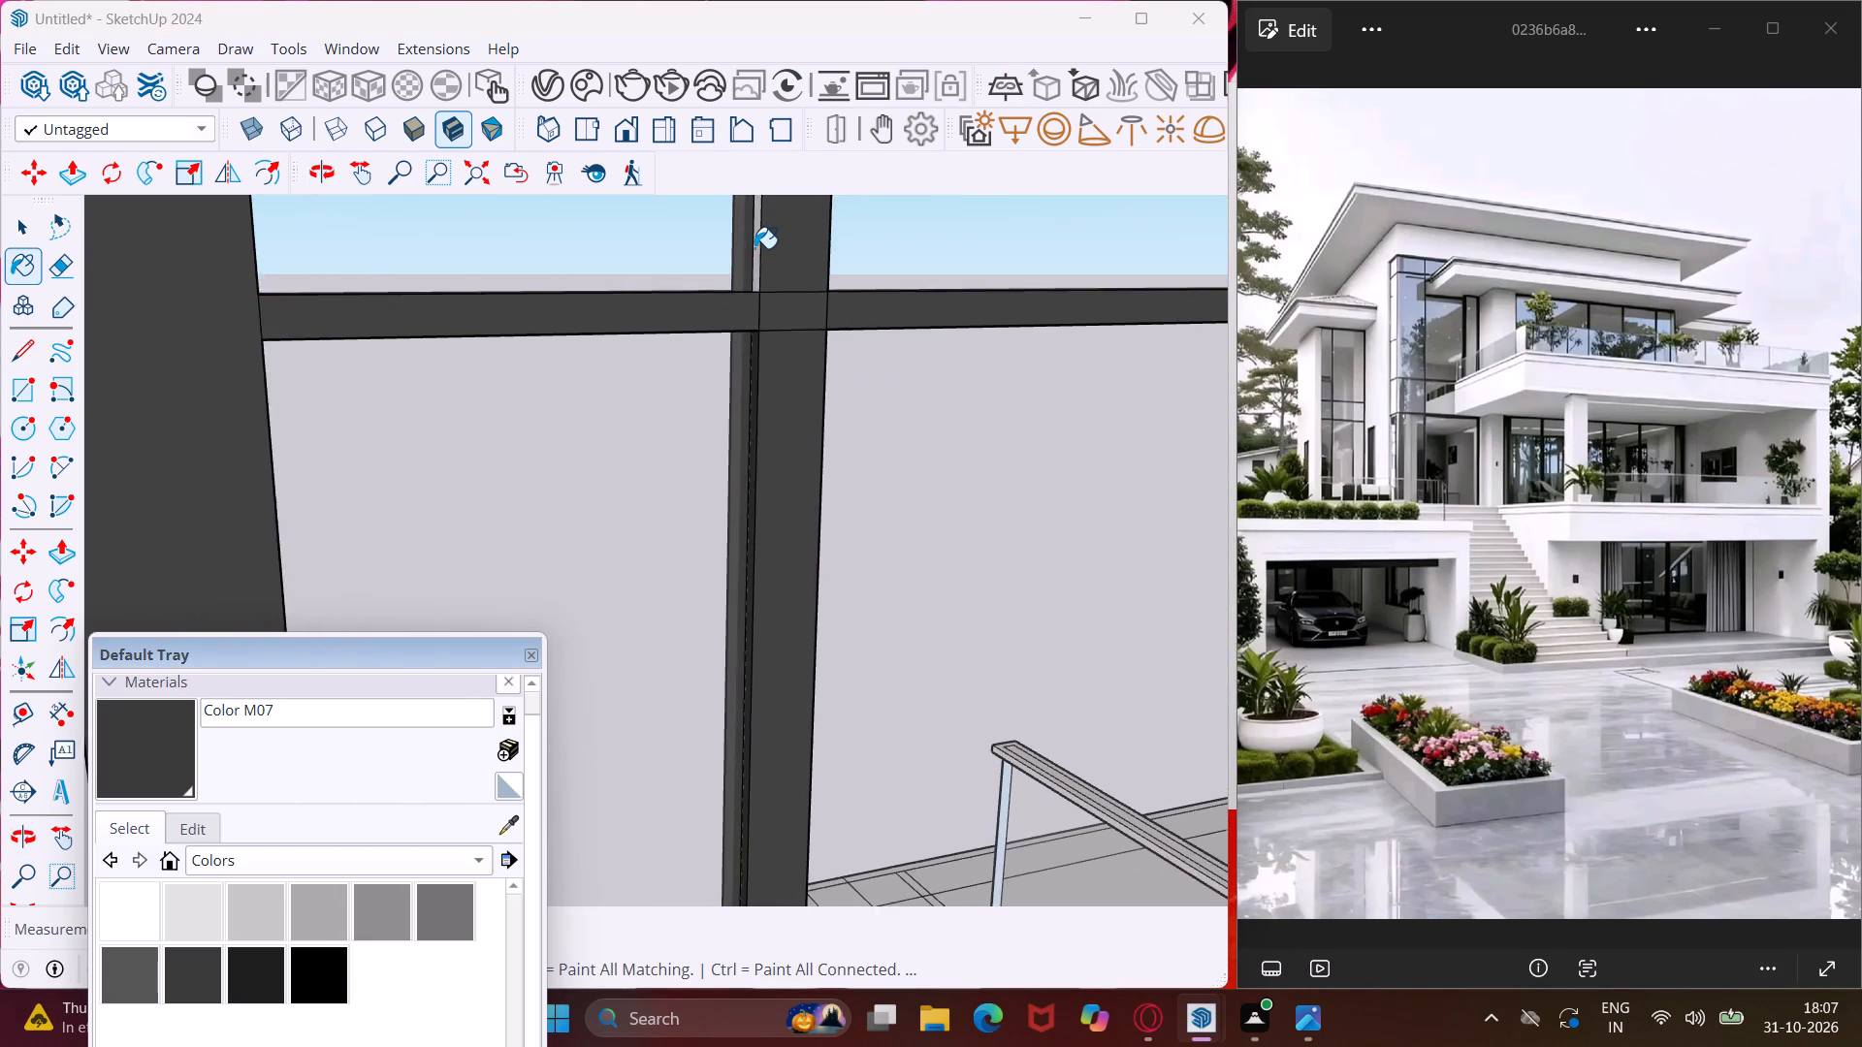
scroll(754, 248, up, 3)
click(754, 248)
Paint the light underside strips next to the upper crossbar's front, on both sides of the mullion, with Color M07.
middle_drag(884, 384, 774, 171)
scroll(884, 384, up, 1)
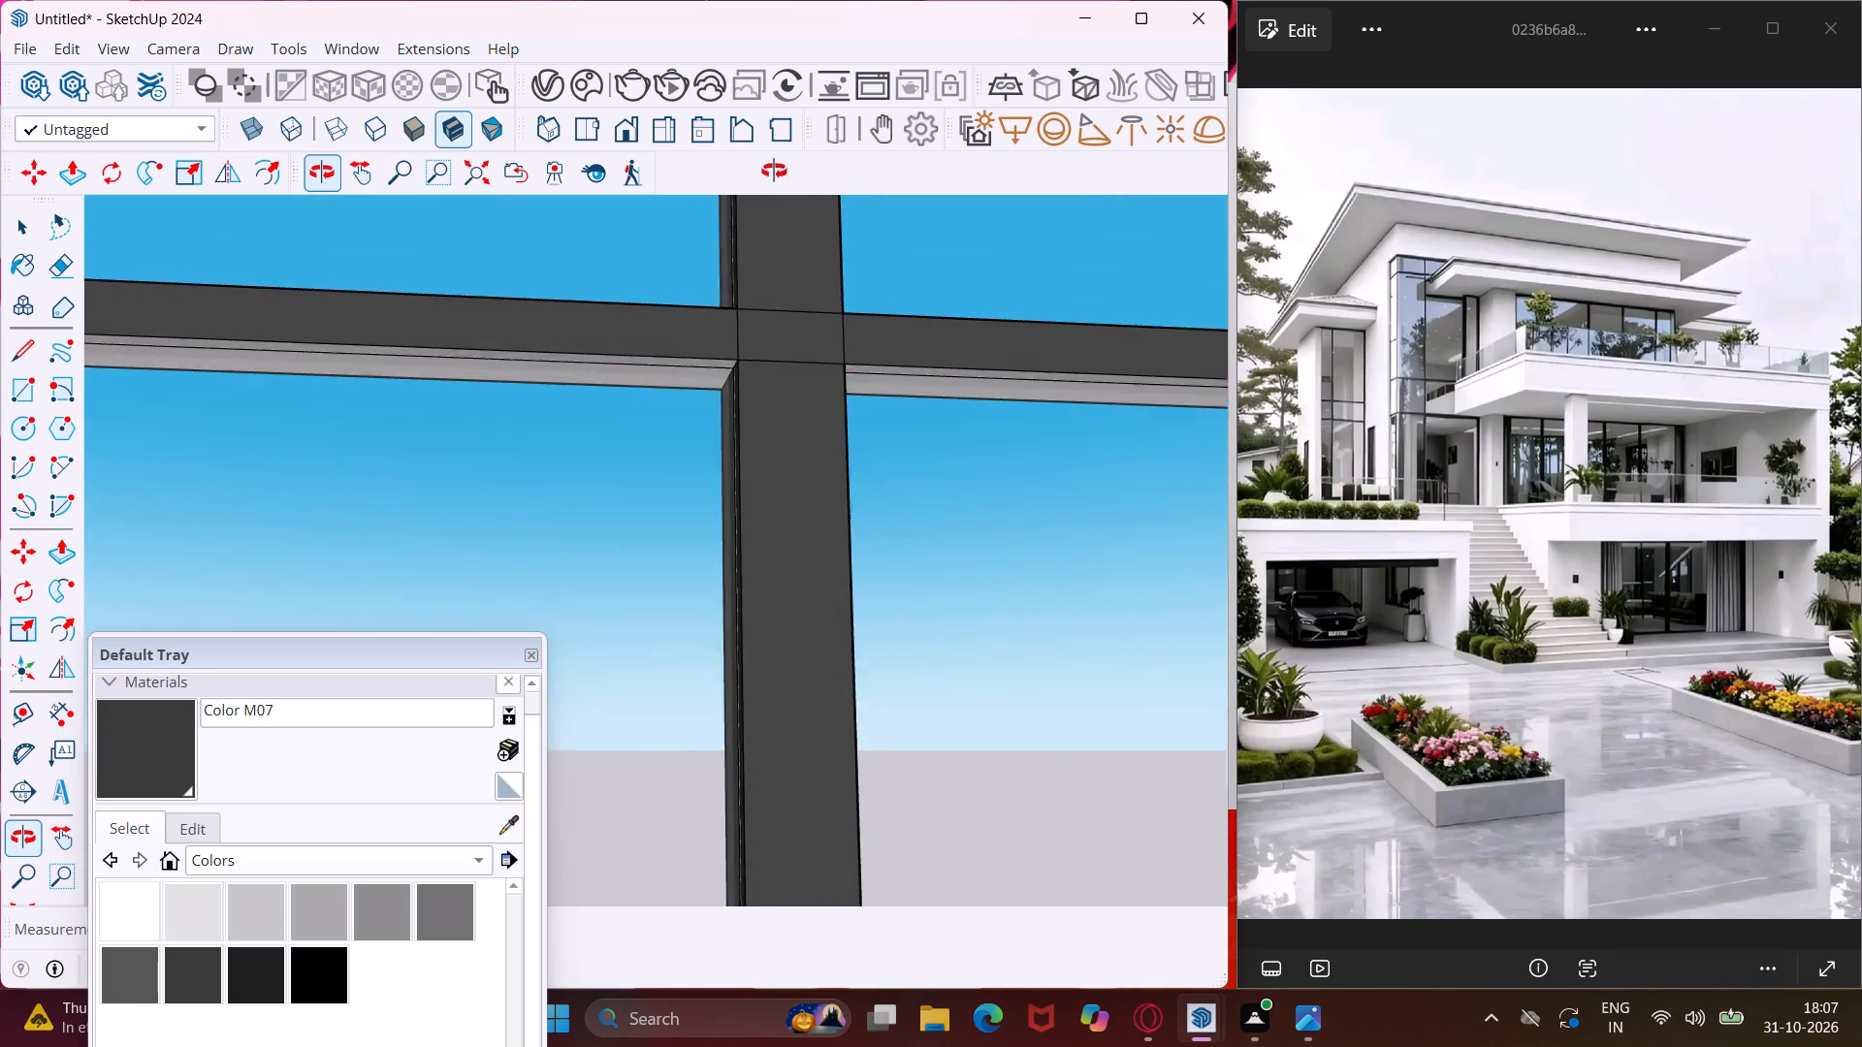
middle_drag(774, 171, 775, 170)
scroll(737, 375, up, 9)
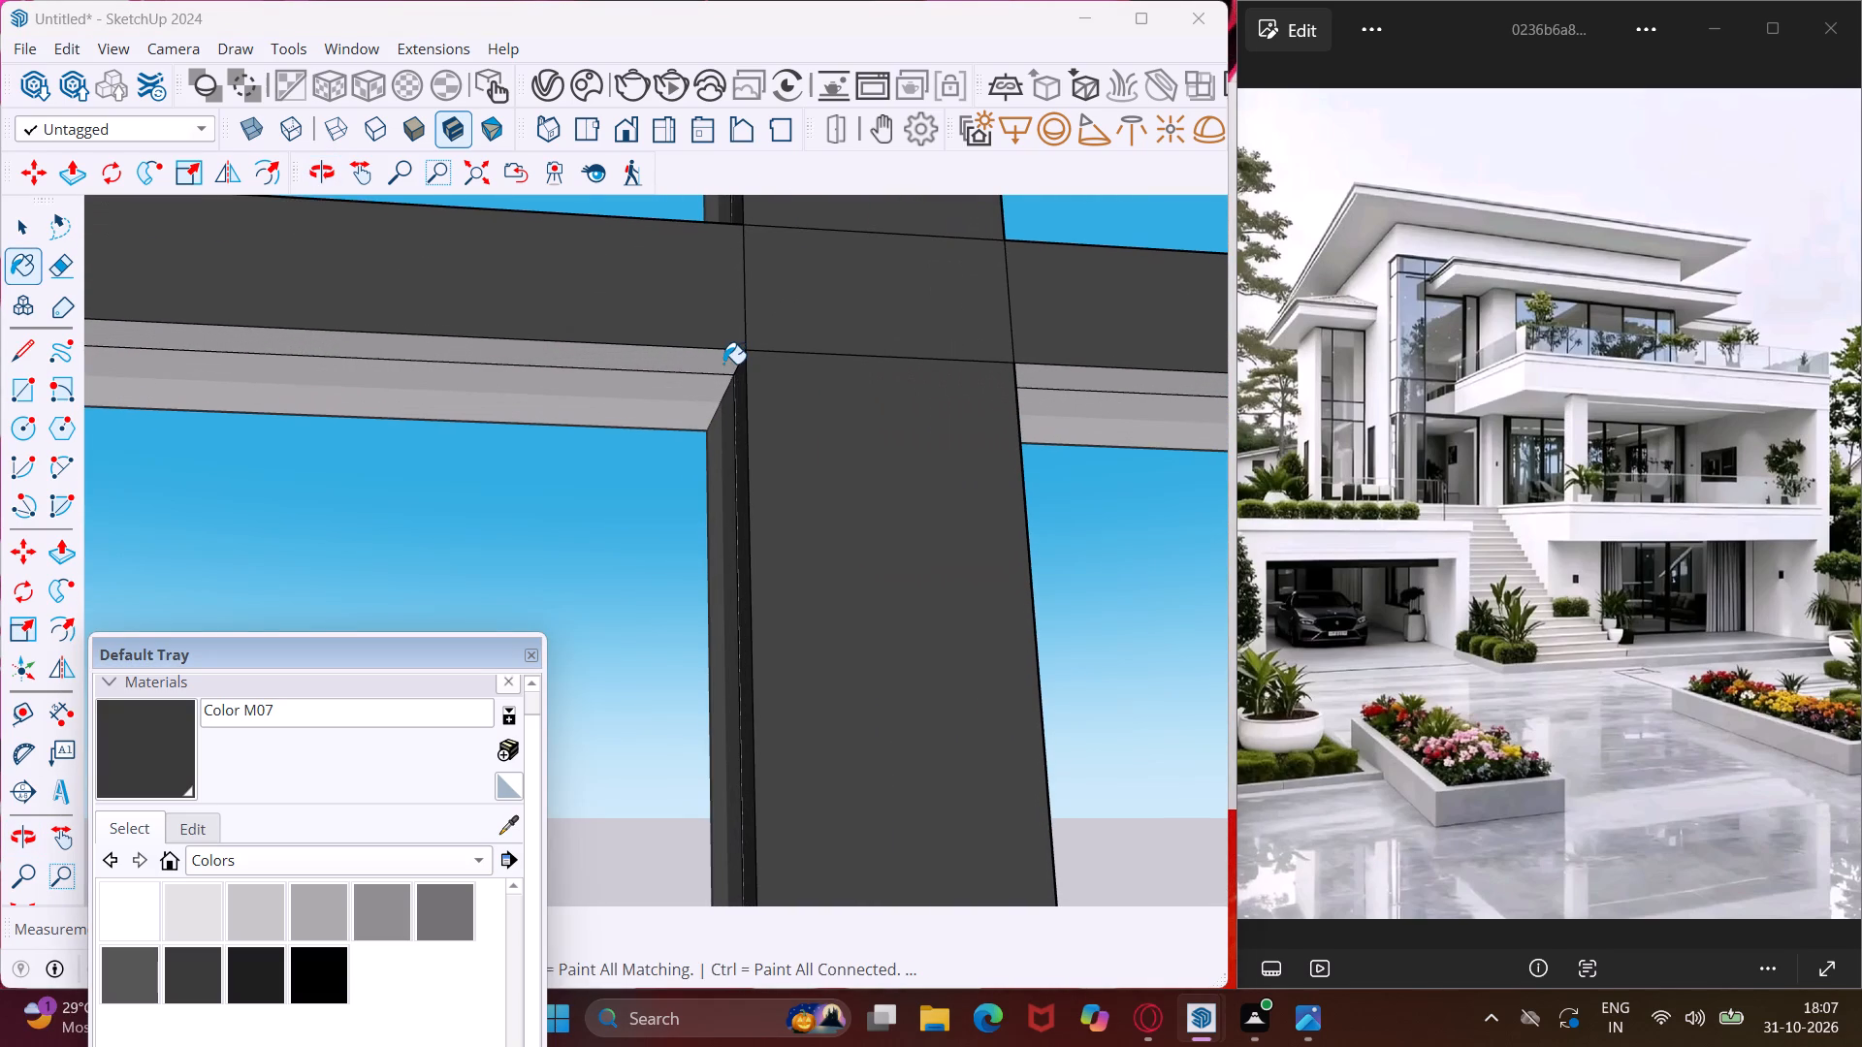
click(723, 364)
click(1035, 369)
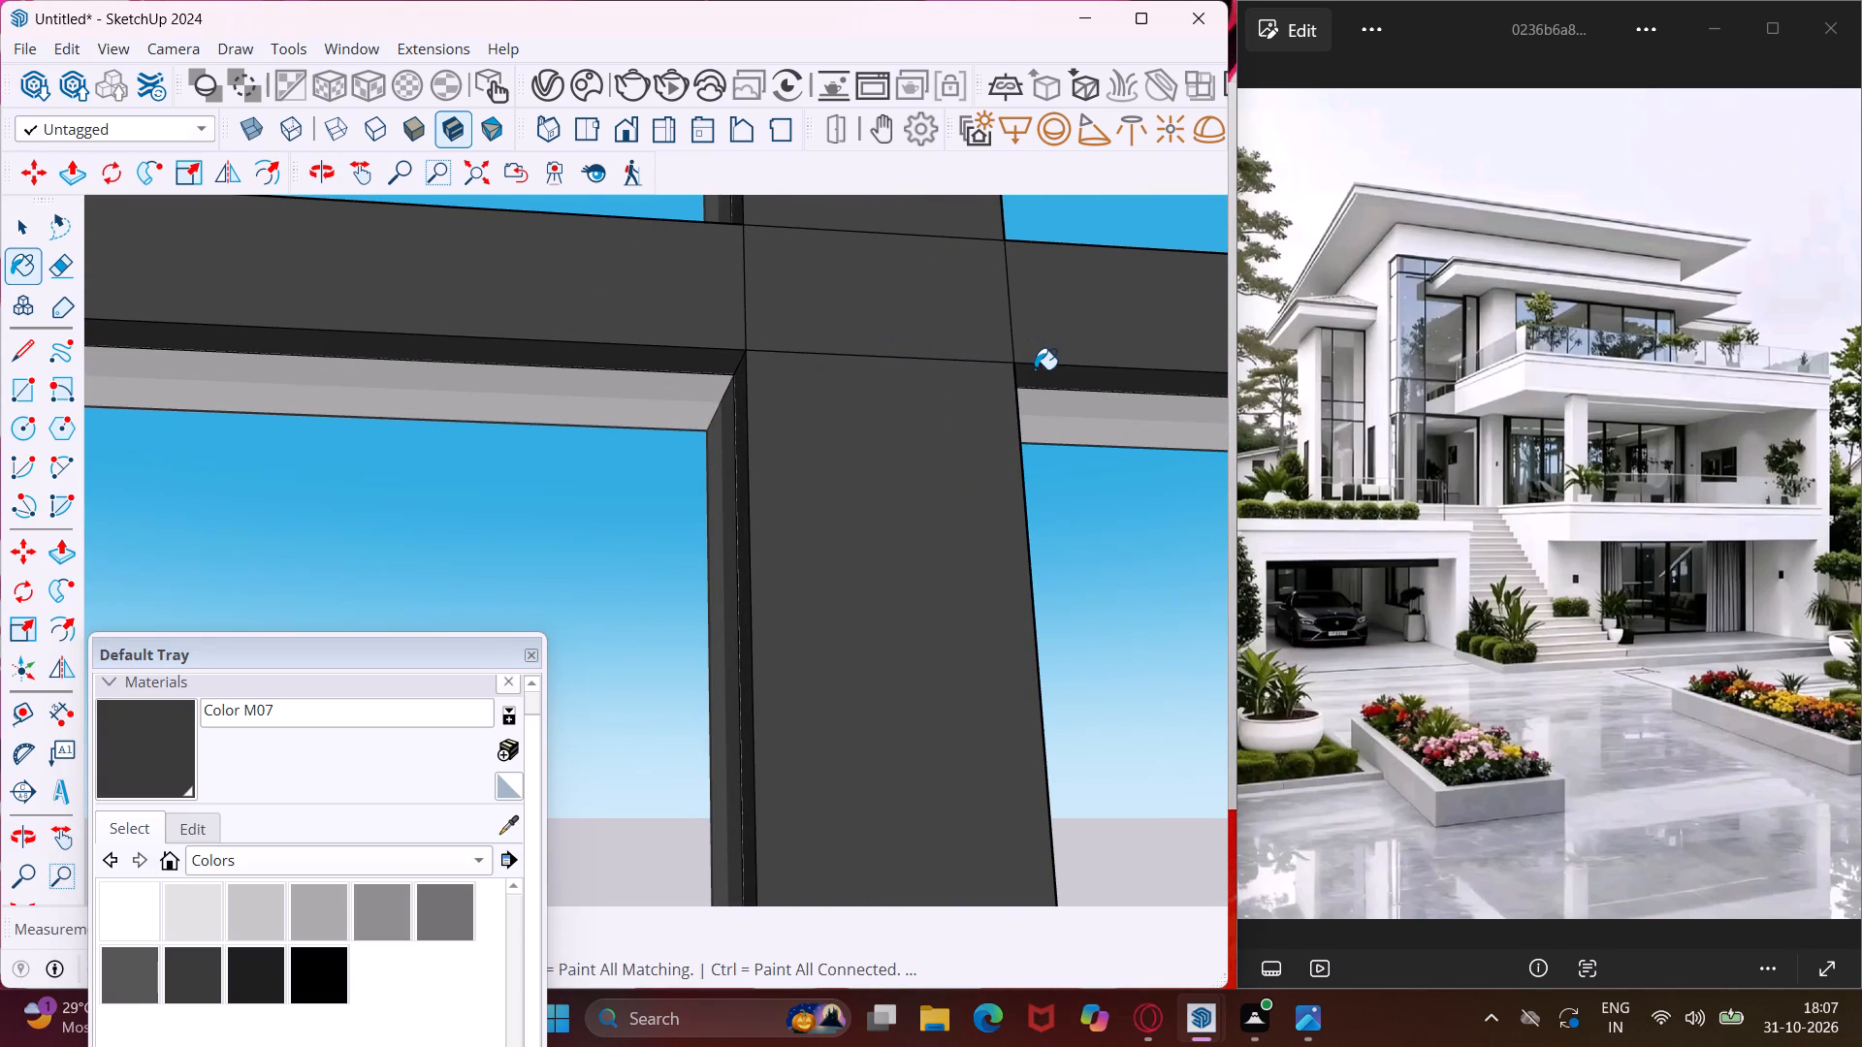
Paint the light underside strips next to the lower crossbar's front, on both sides of the mullion, with Color M07.
middle_drag(985, 365, 1001, 706)
scroll(887, 583, down, 6)
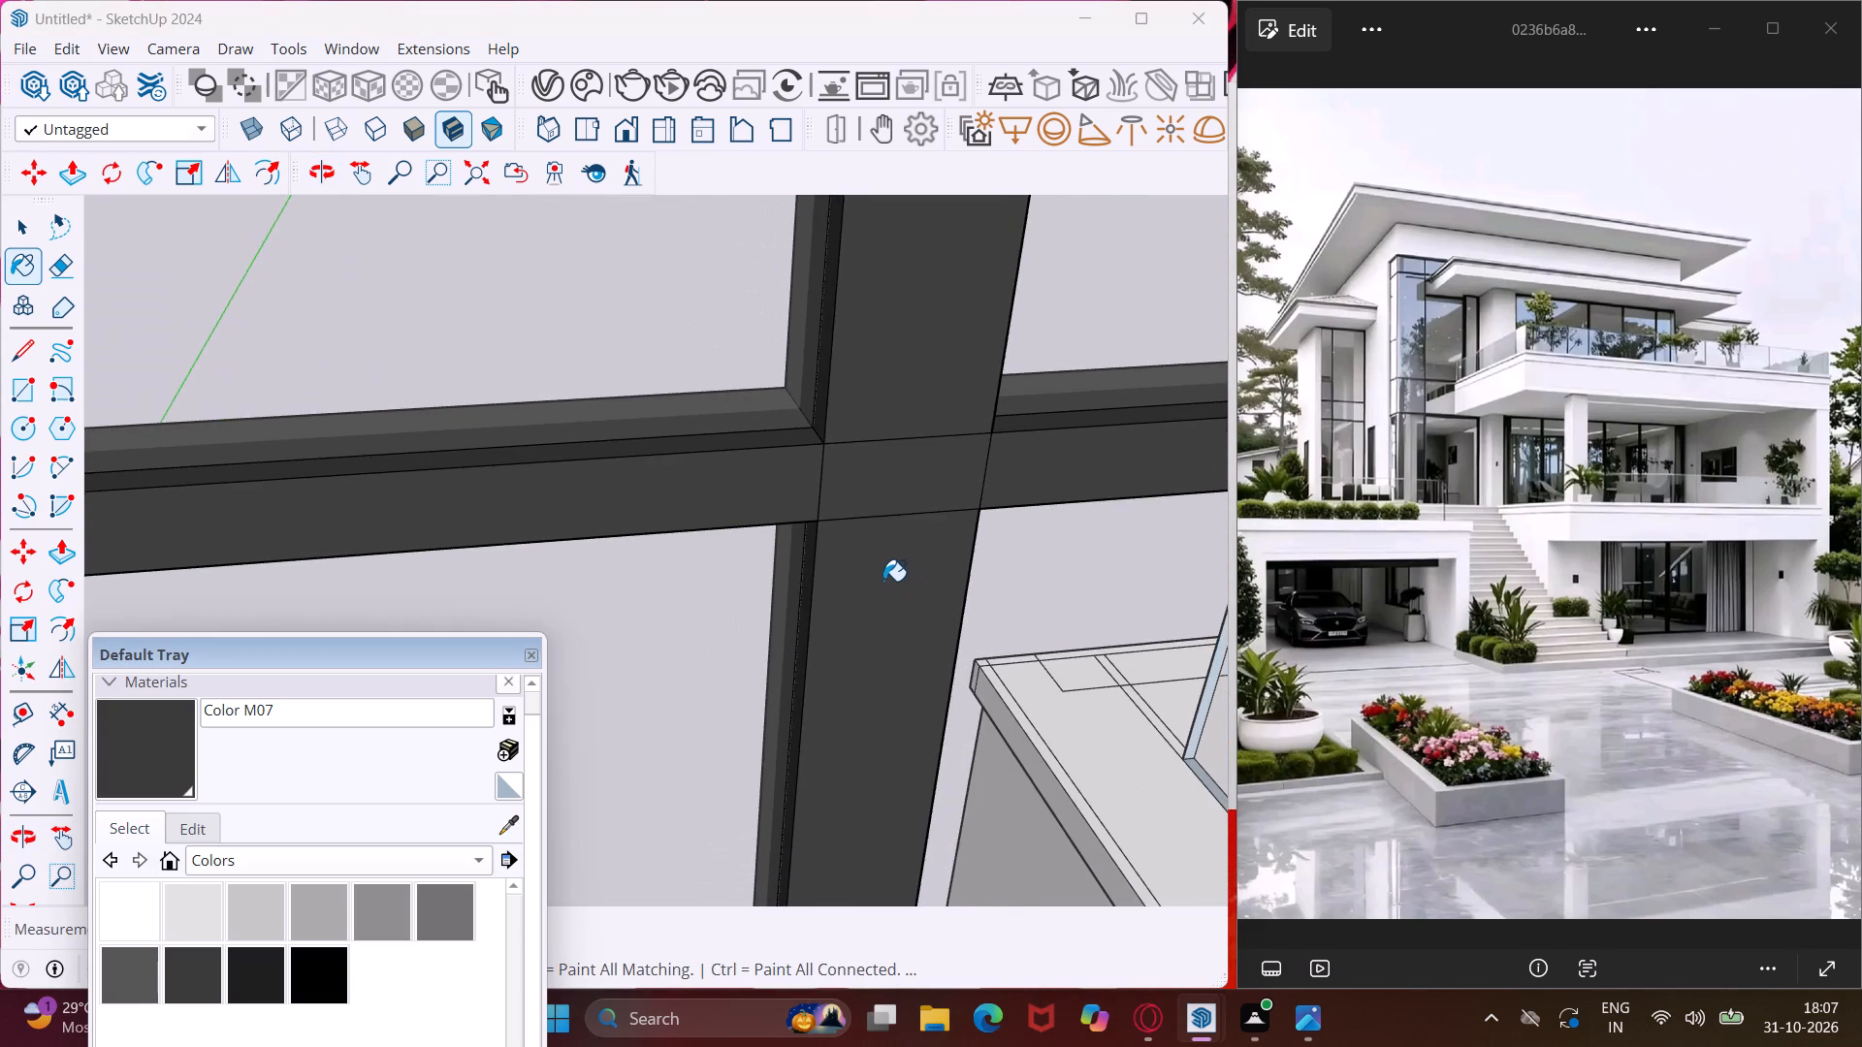
scroll(881, 581, down, 19)
scroll(878, 581, down, 10)
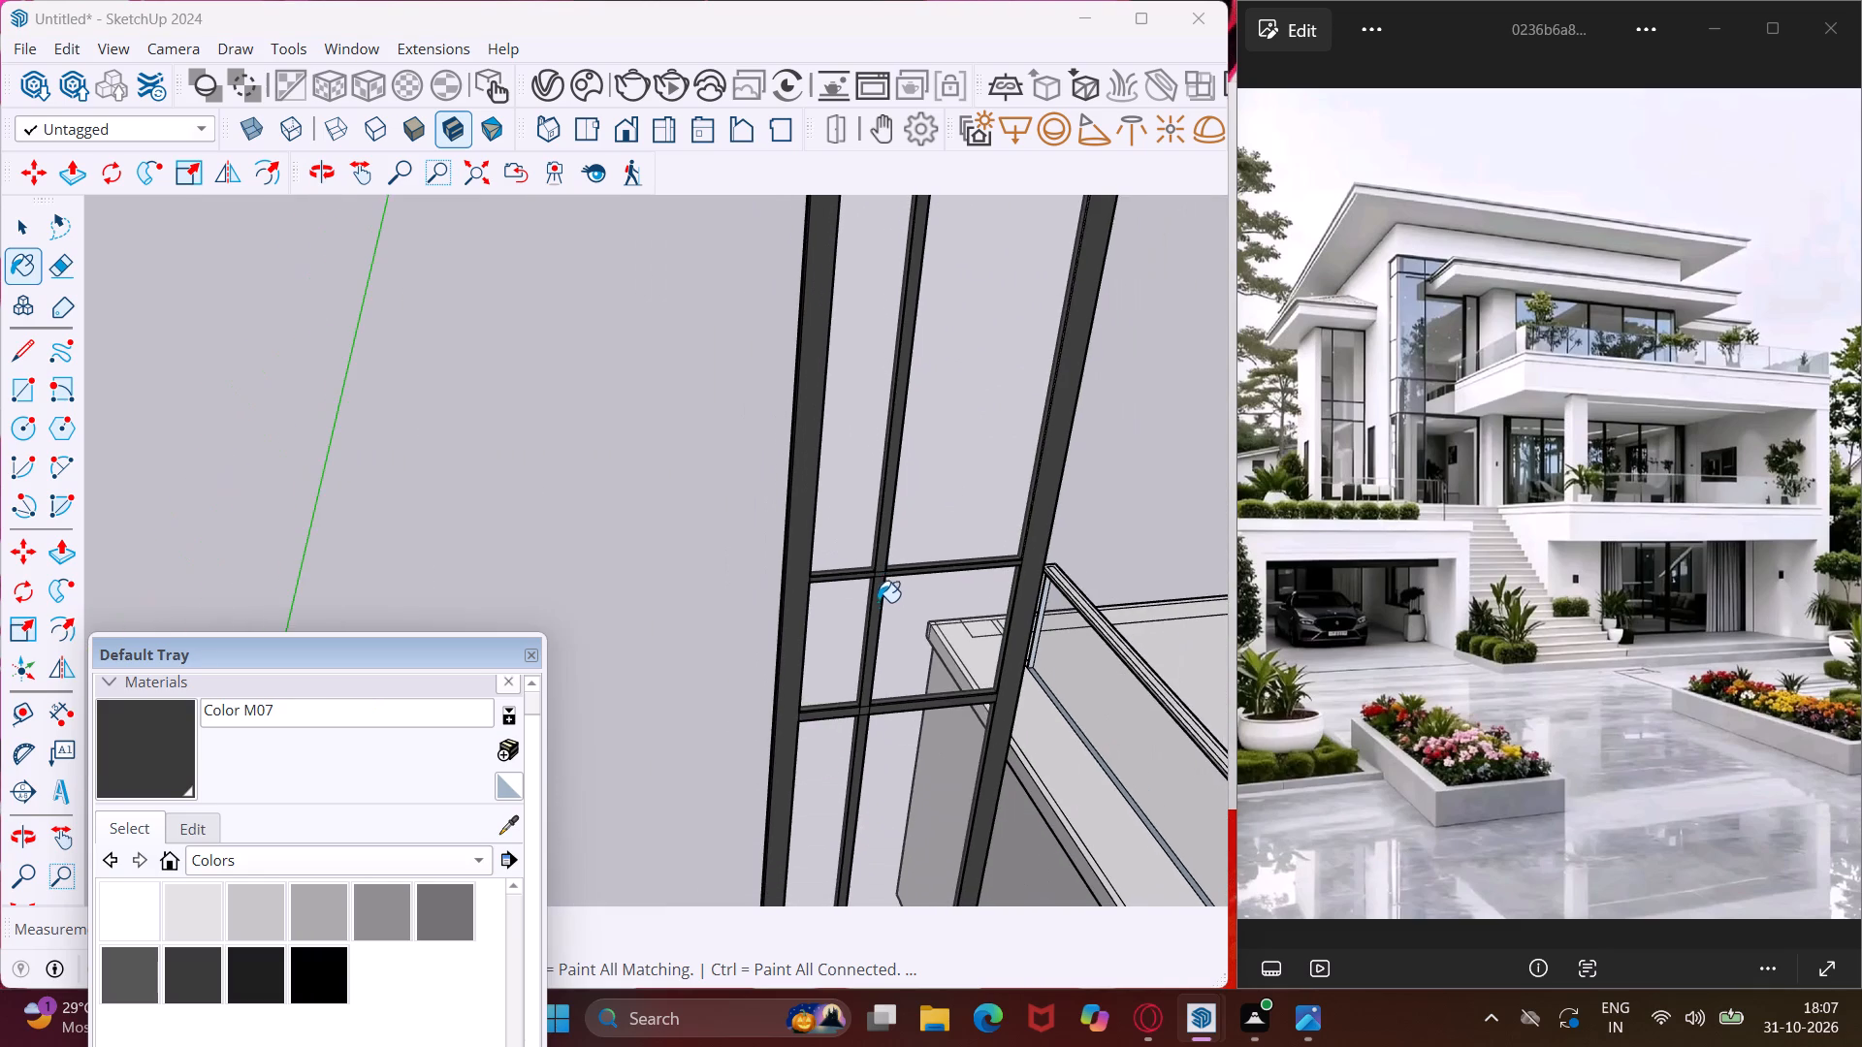
scroll(874, 615, down, 5)
middle_drag(871, 622, 1023, 253)
scroll(920, 602, up, 13)
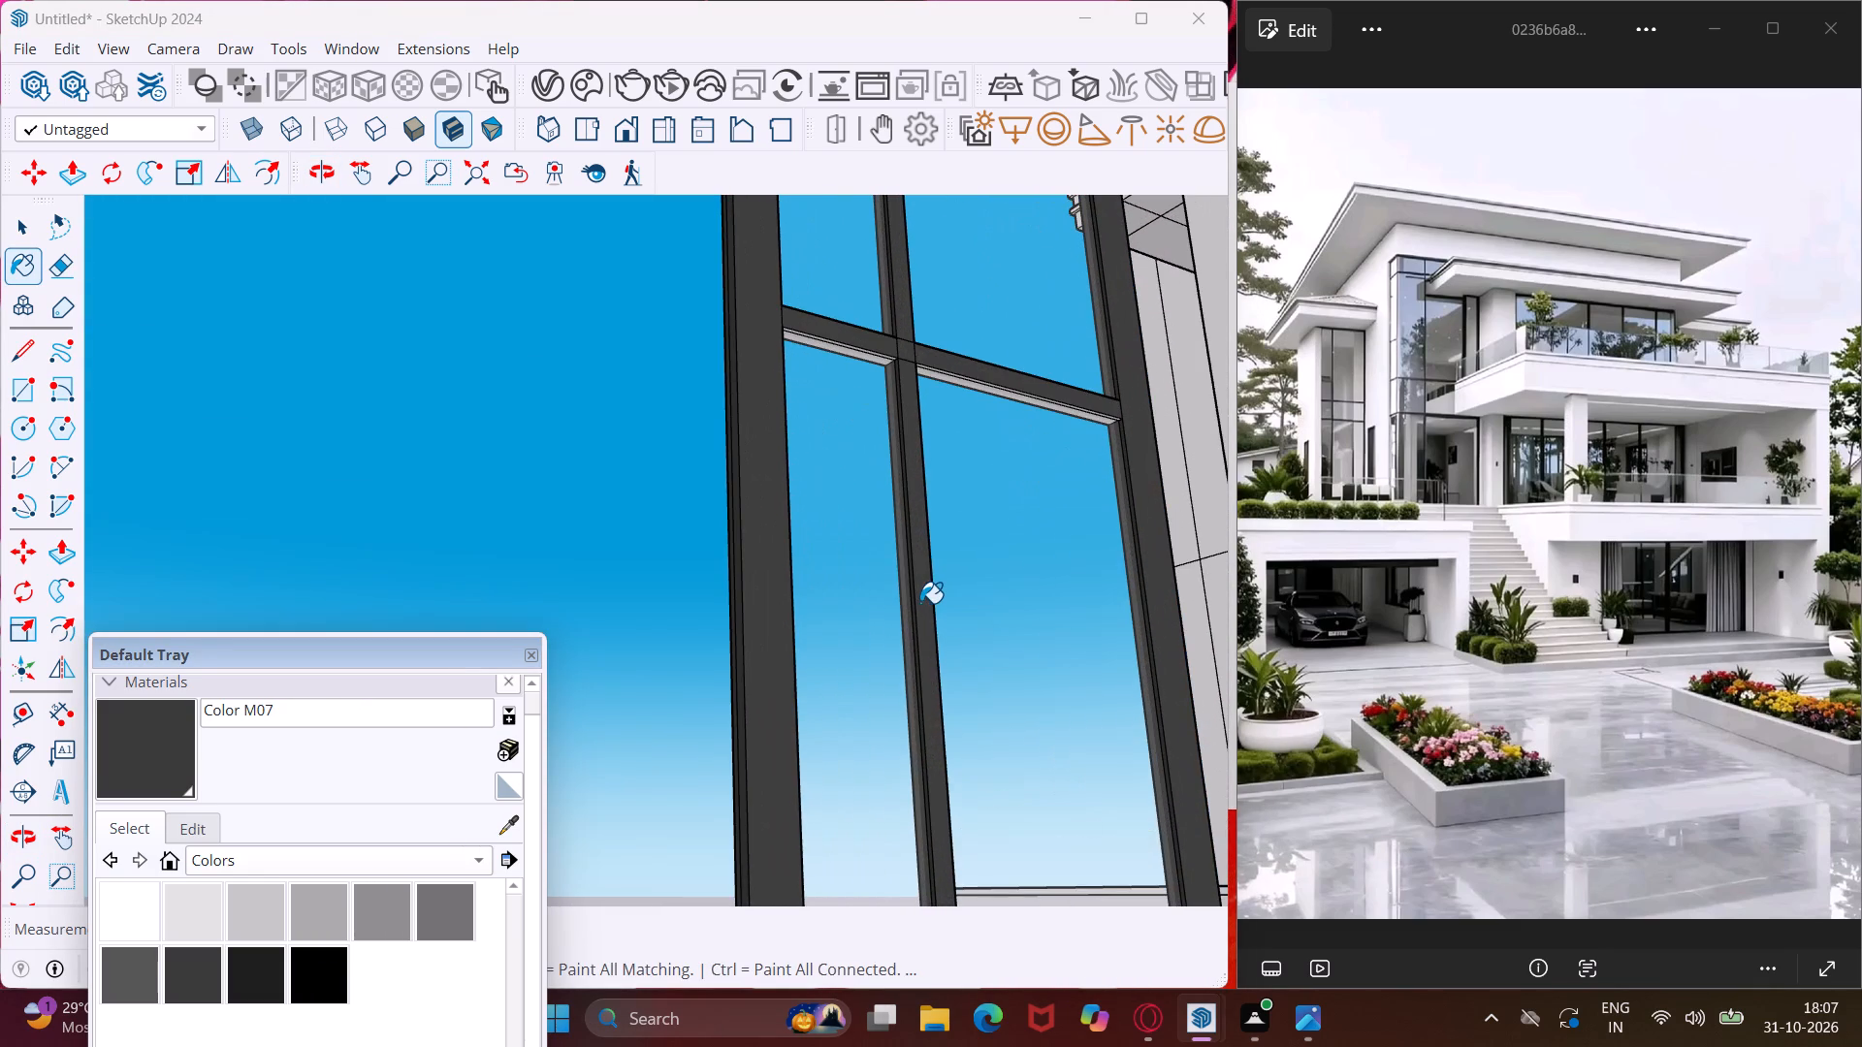
scroll(915, 621, down, 3)
scroll(883, 445, up, 6)
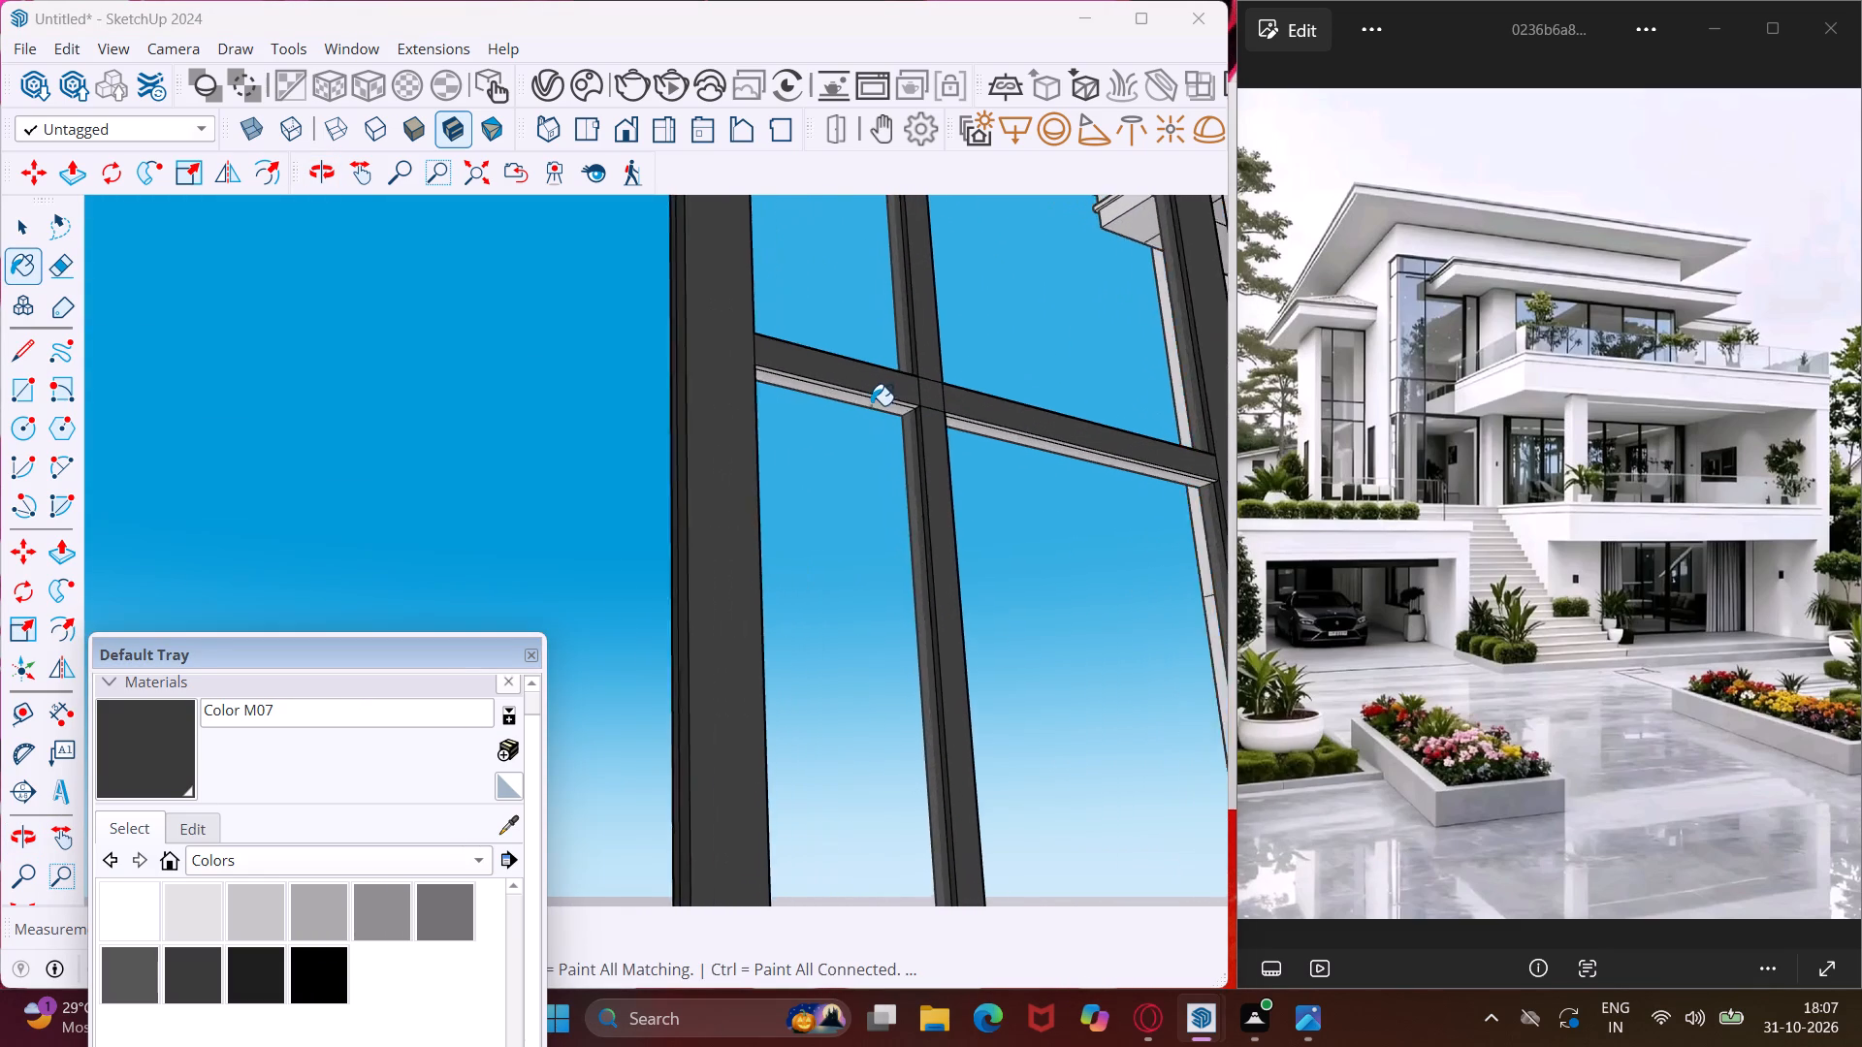
scroll(871, 405, up, 5)
click(861, 390)
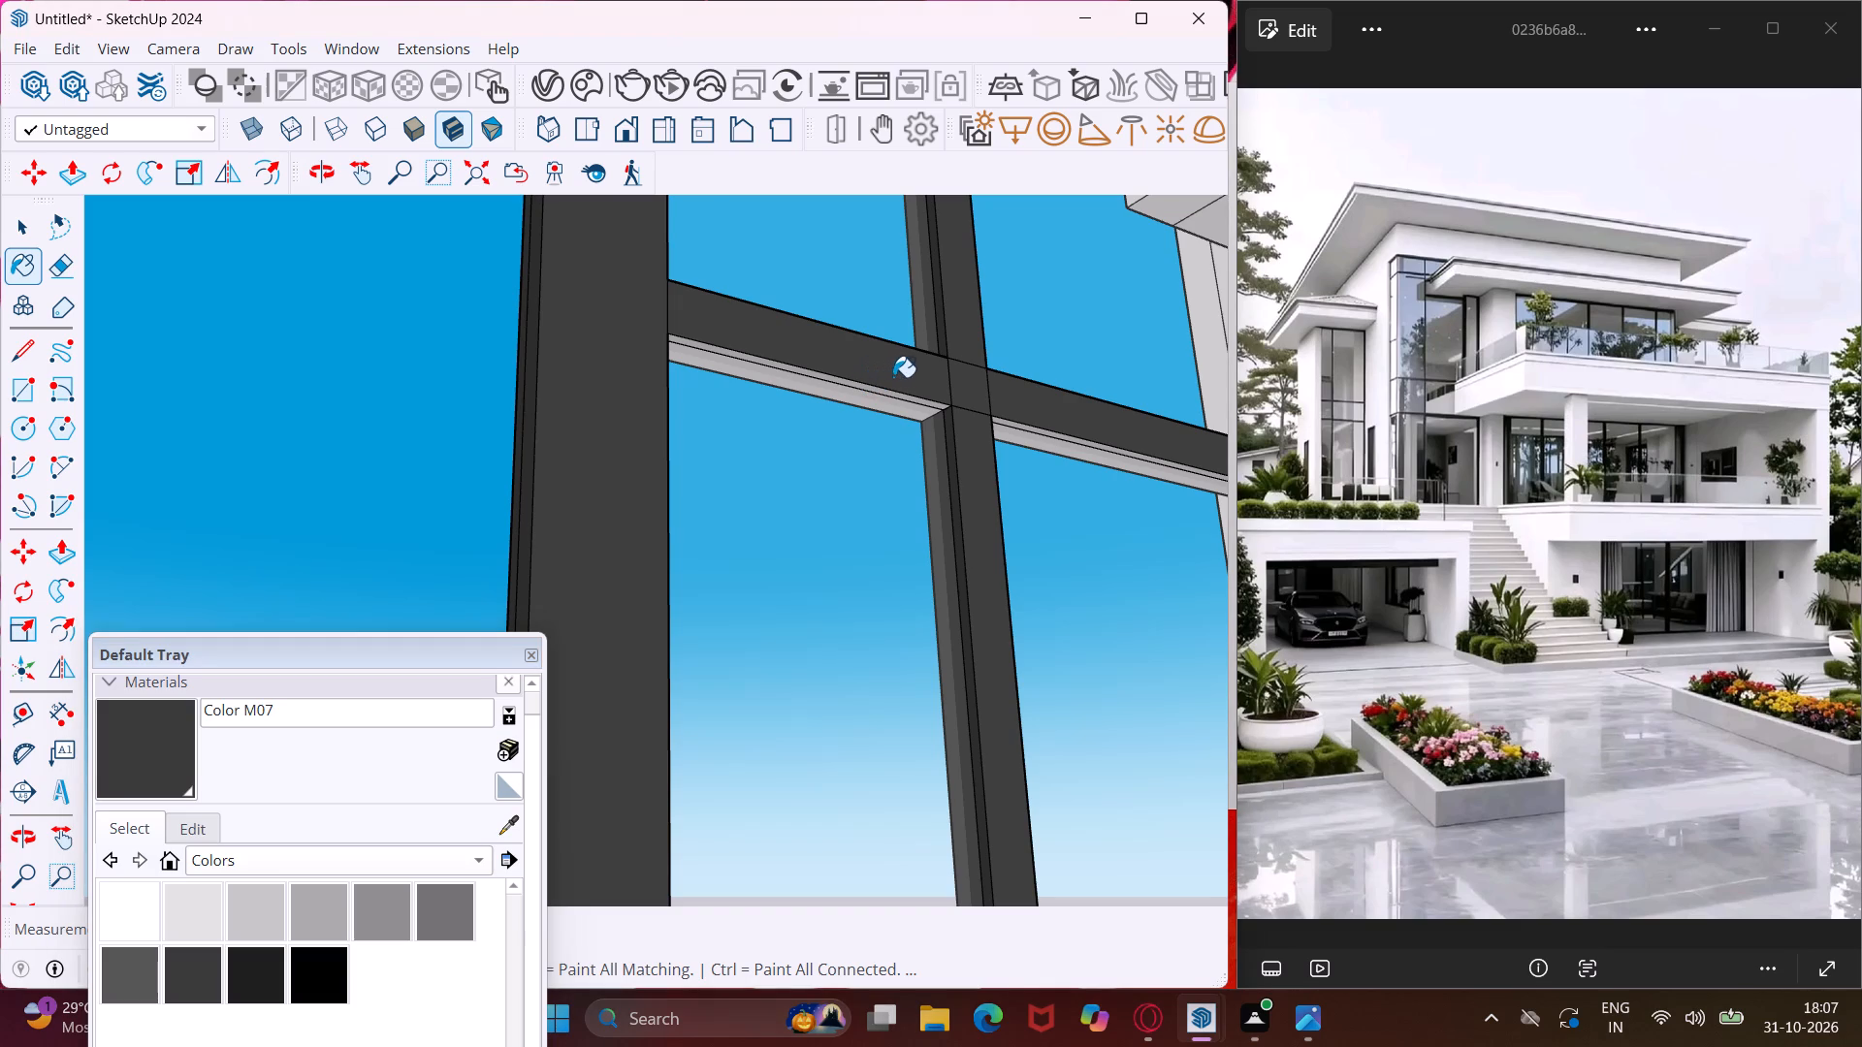
scroll(903, 397, up, 8)
click(903, 397)
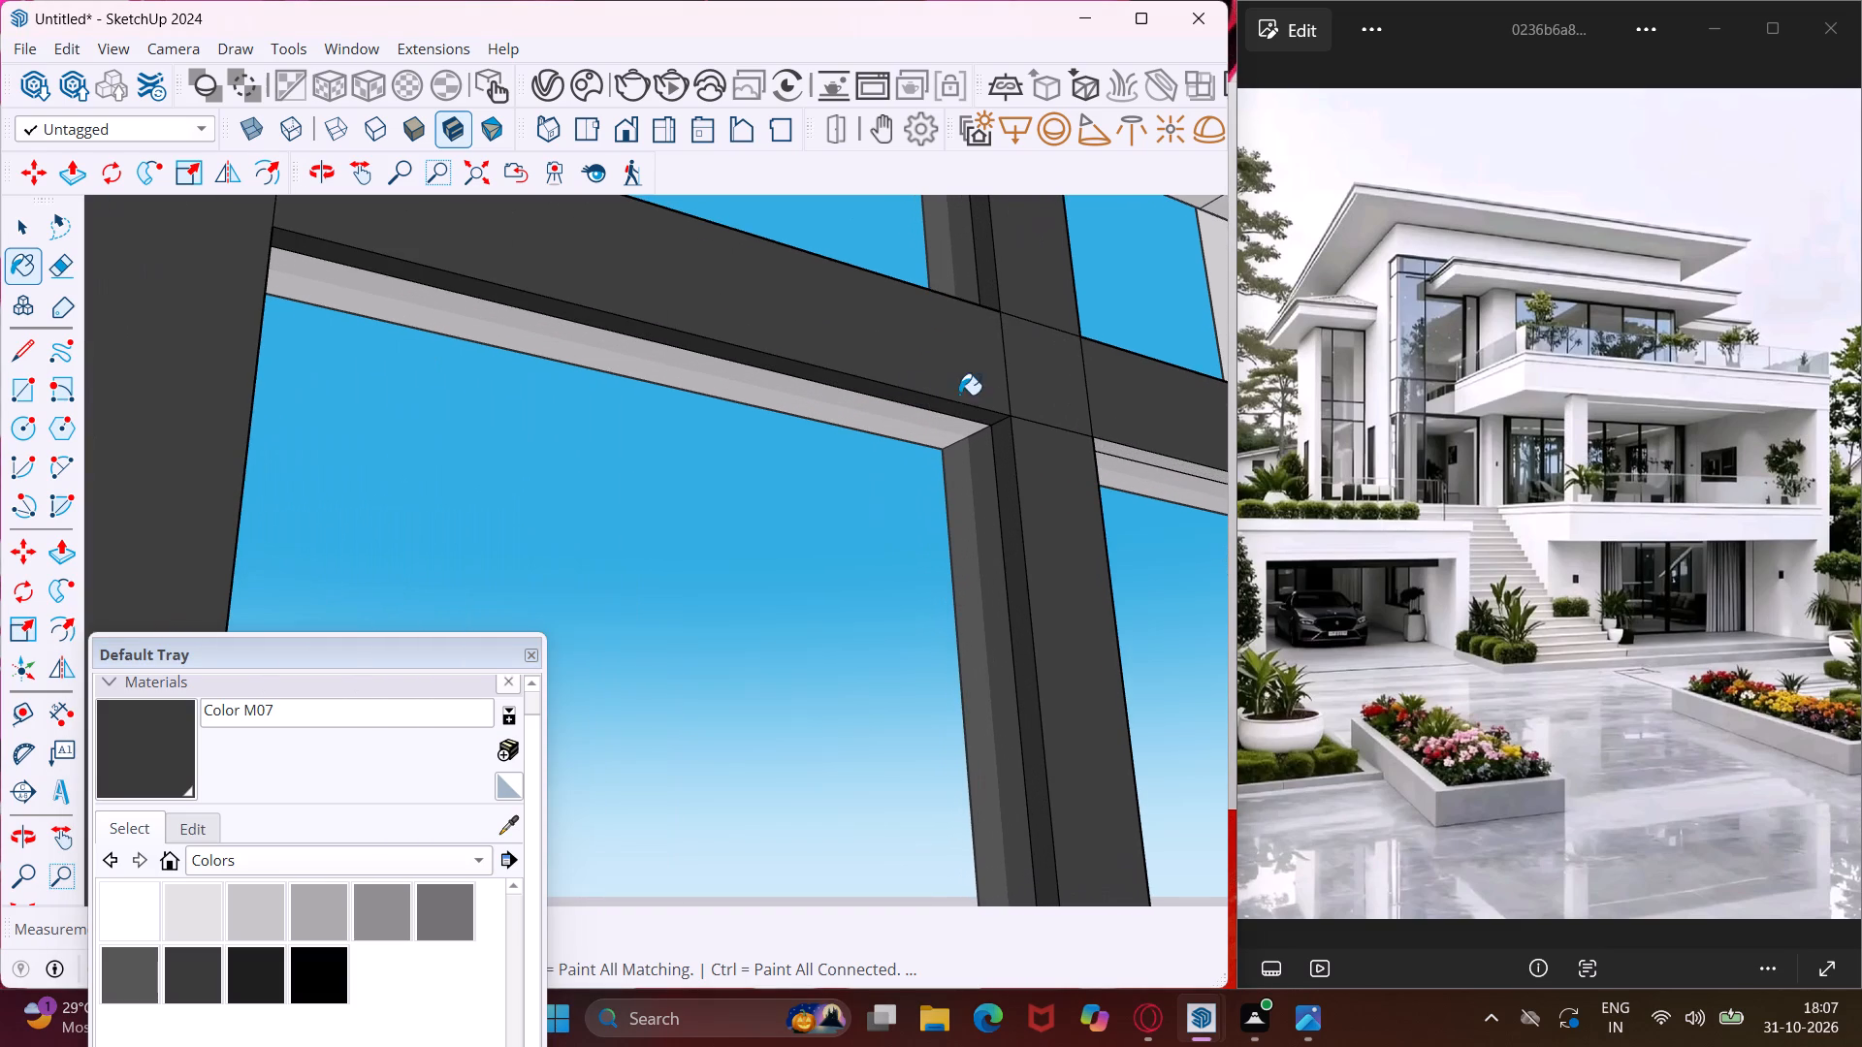
click(1115, 446)
Paint the two light strips along the underside of the tall window frame's bottom rail with Color M07.
scroll(841, 408, down, 13)
scroll(841, 408, down, 14)
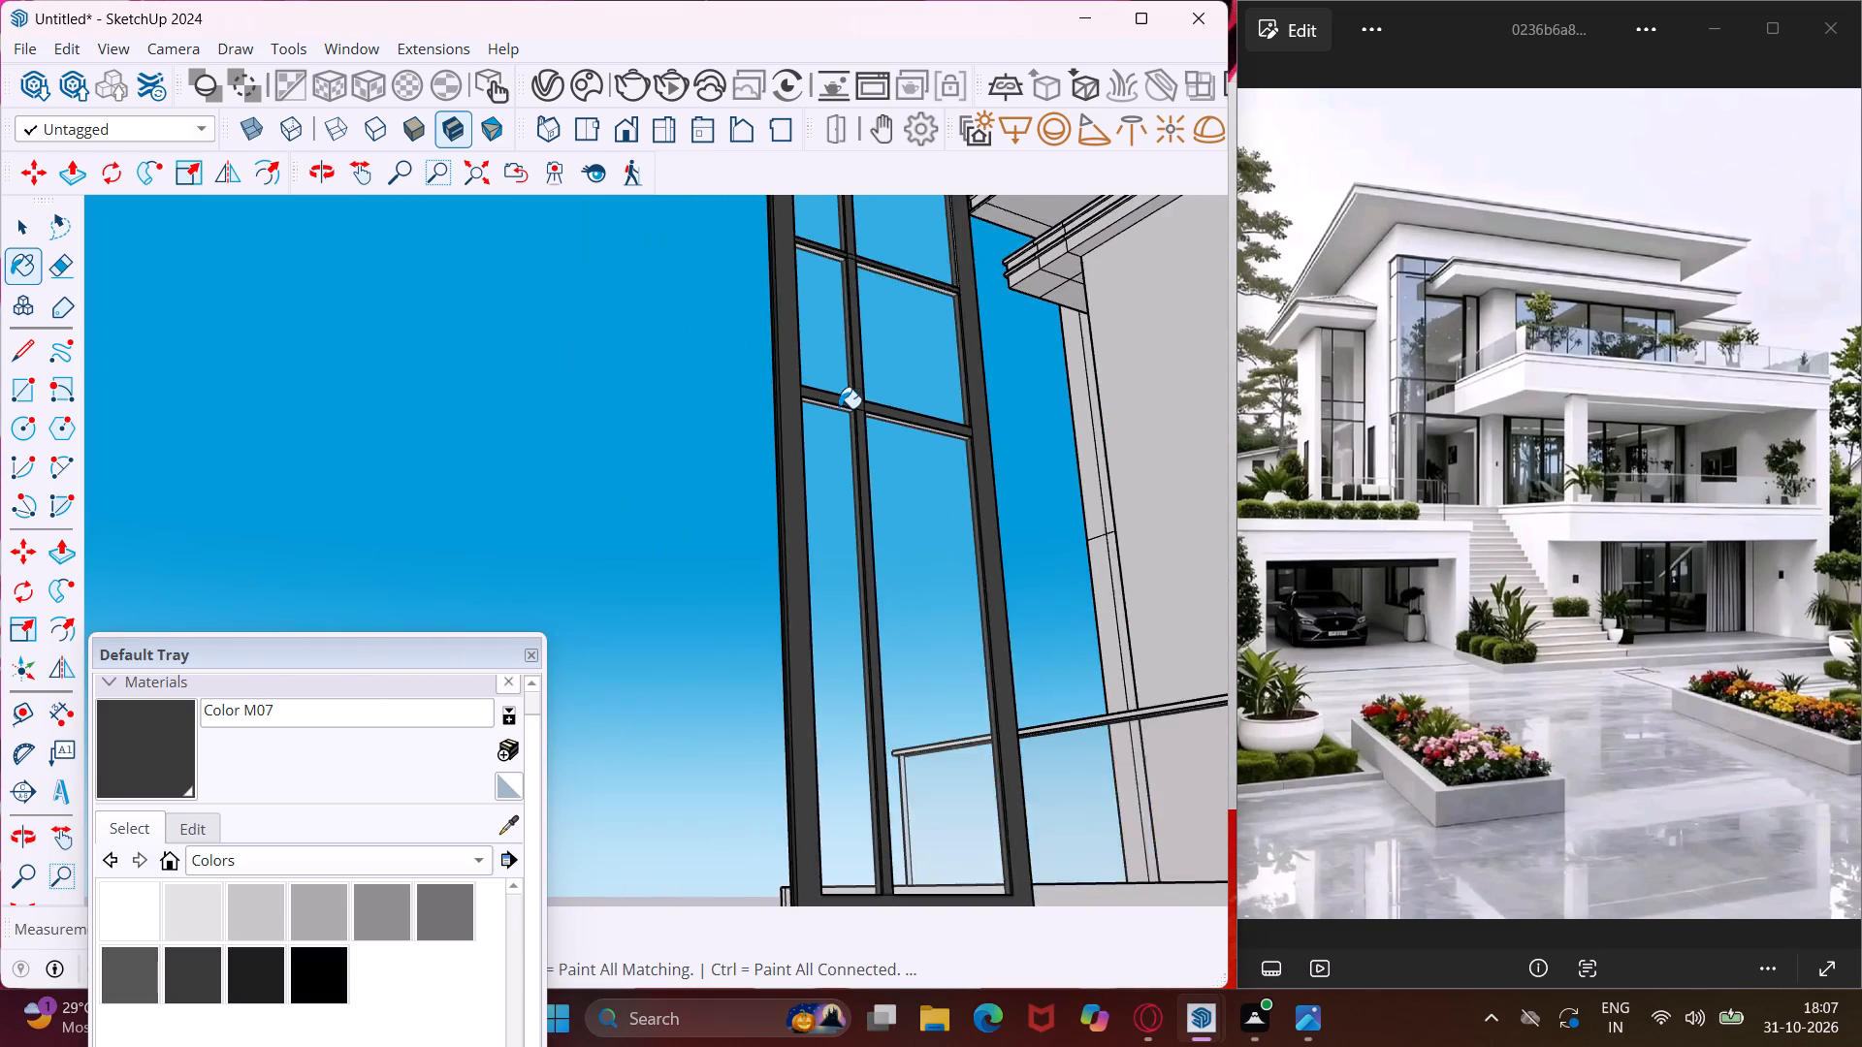
scroll(839, 408, down, 5)
scroll(855, 721, up, 9)
scroll(857, 600, down, 2)
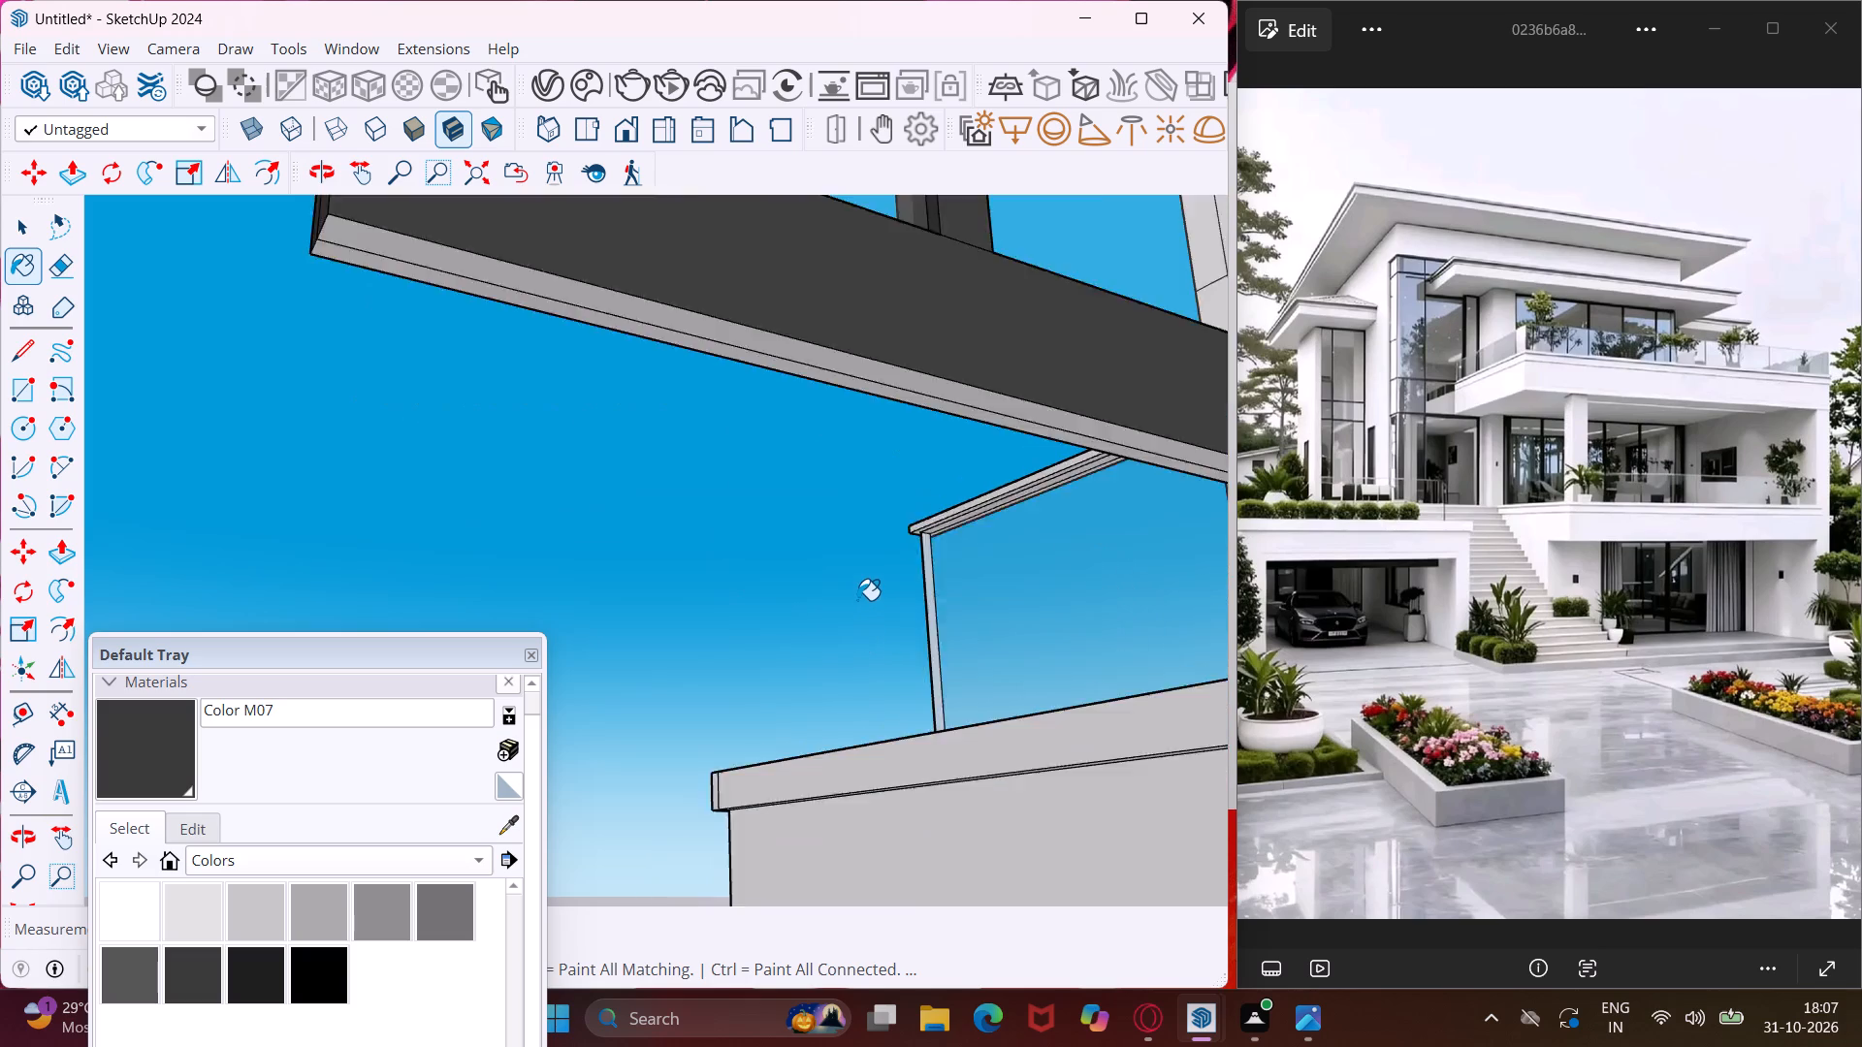
scroll(857, 600, down, 2)
middle_drag(857, 562, 863, 487)
scroll(873, 314, up, 5)
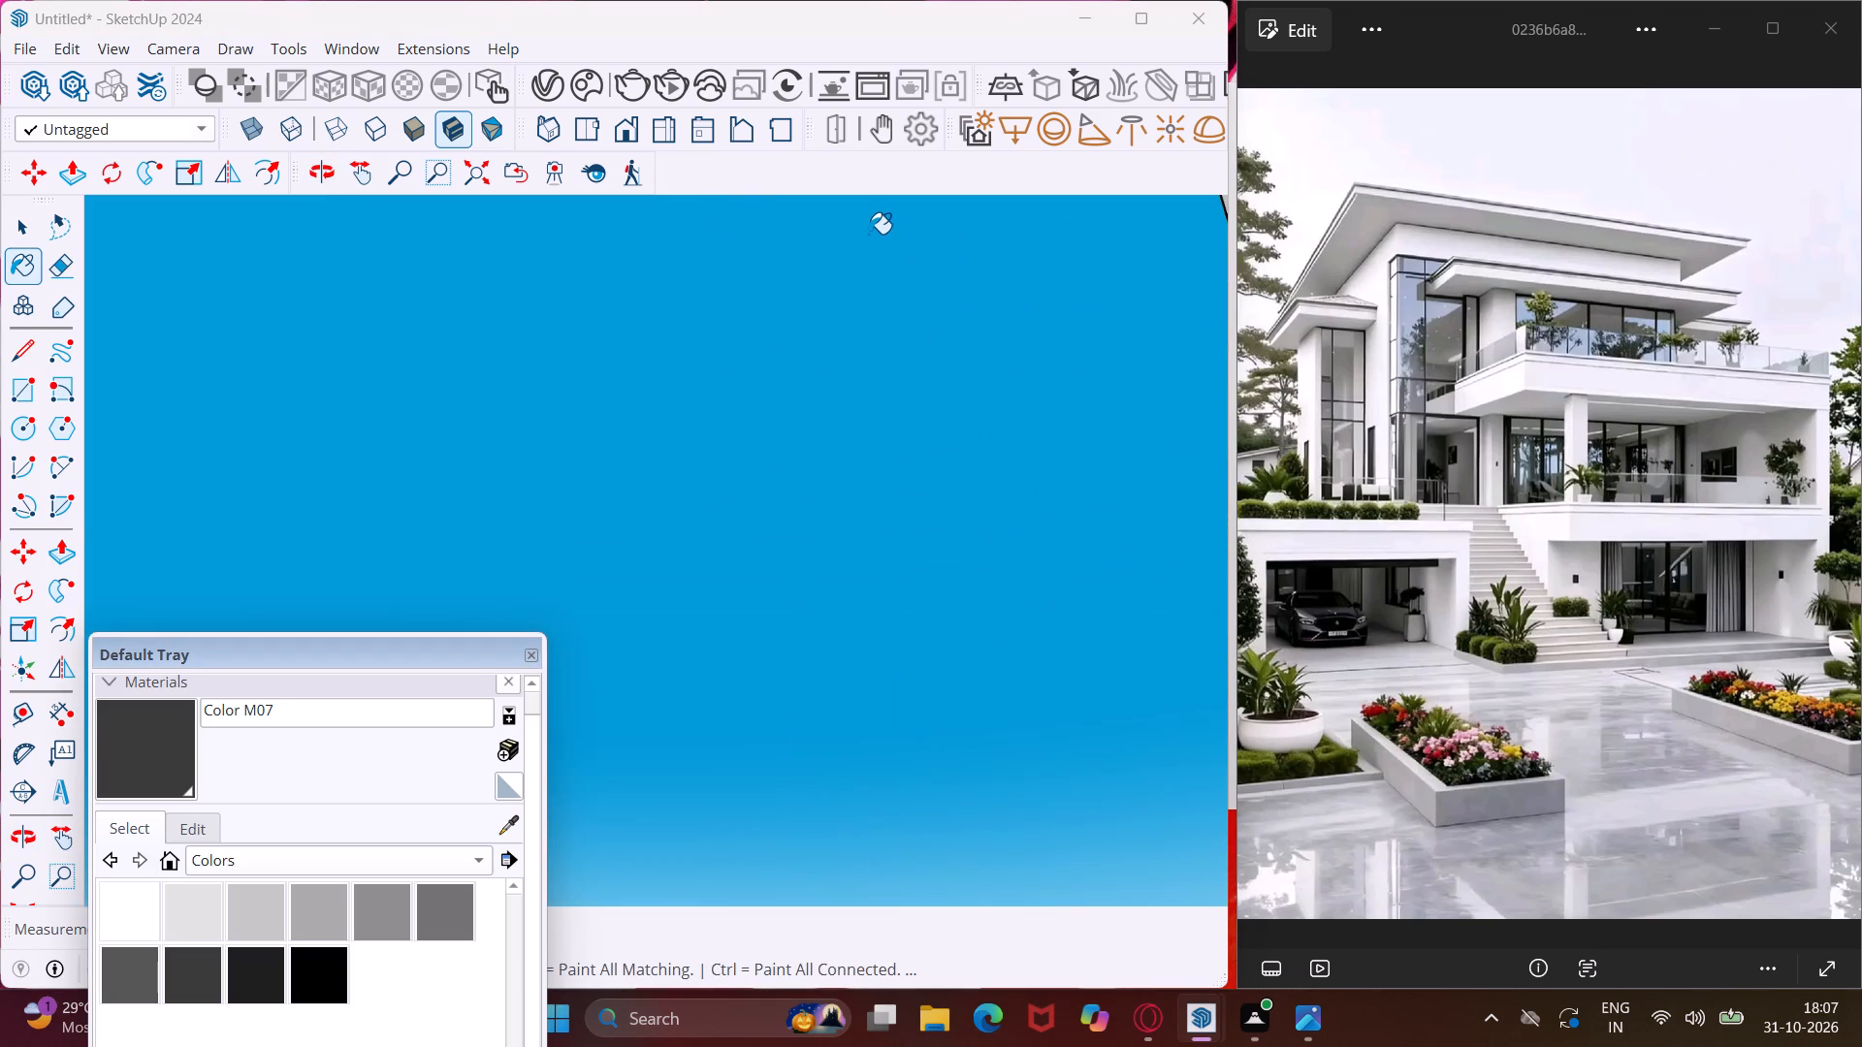
scroll(869, 237, down, 8)
scroll(922, 247, up, 10)
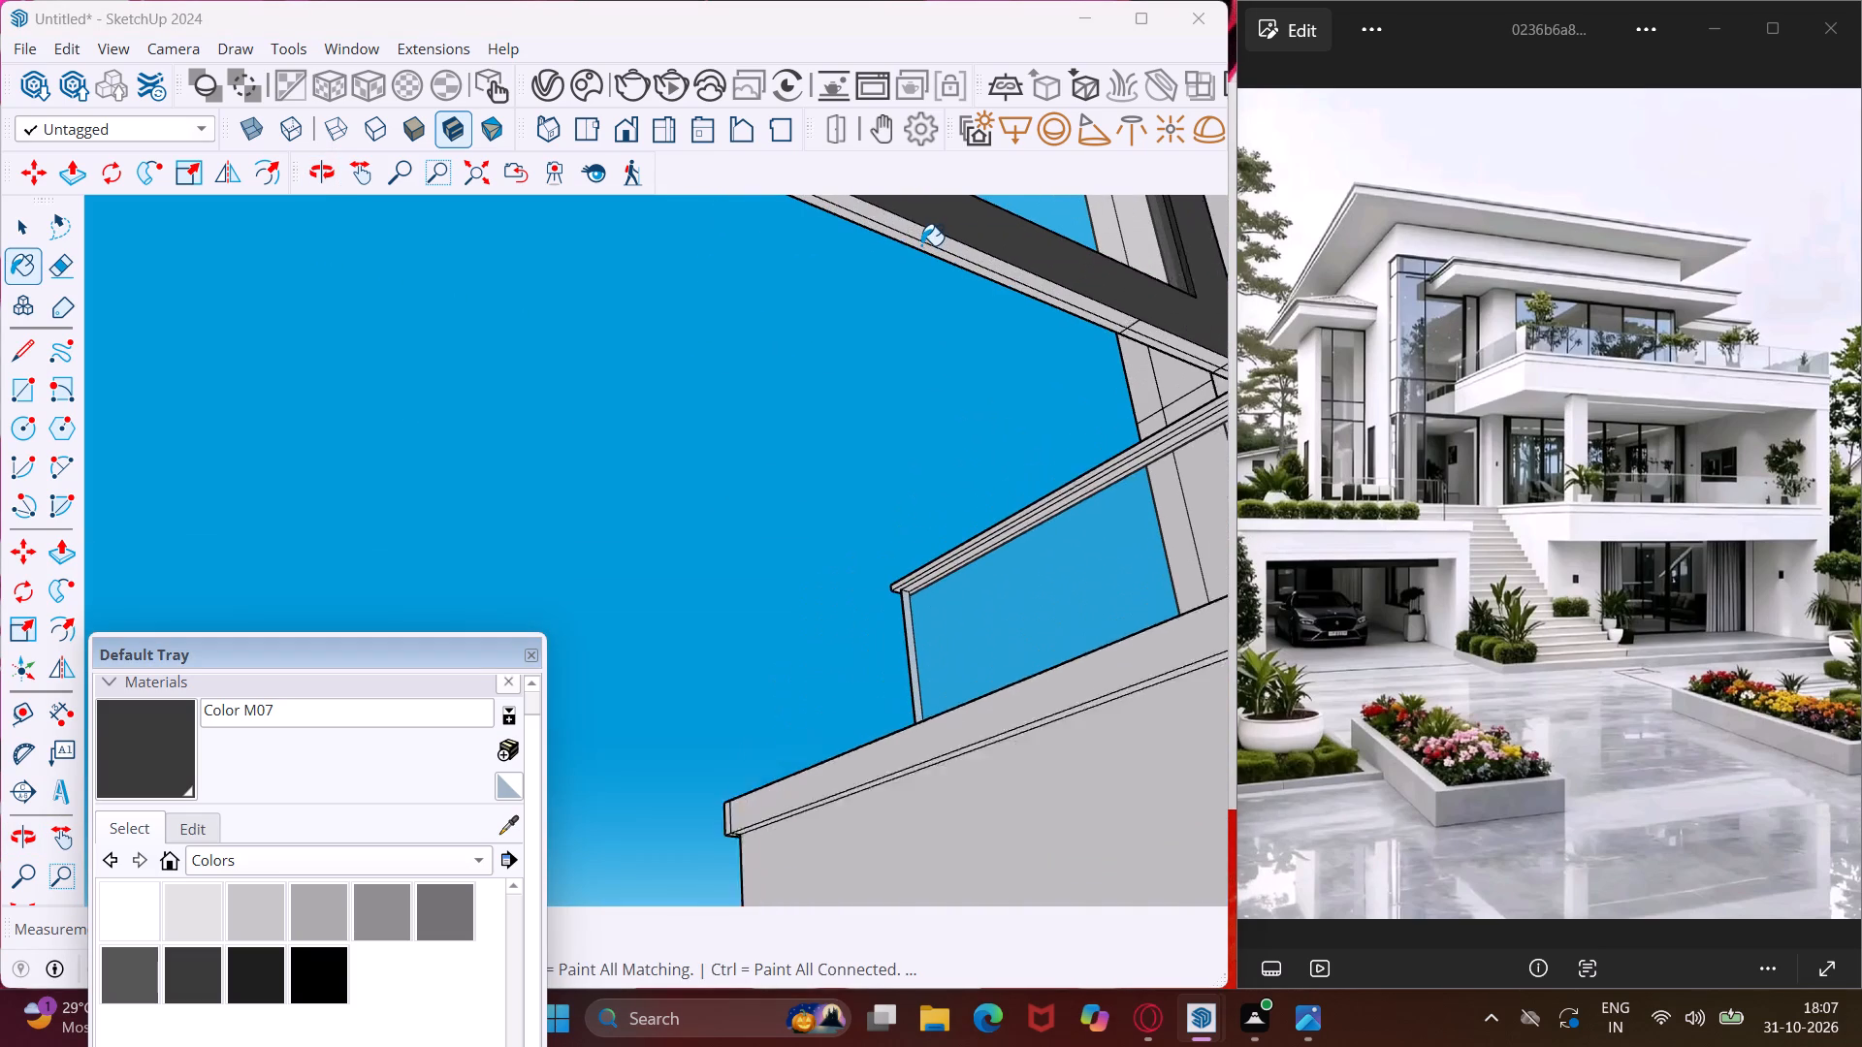
scroll(921, 245, up, 2)
click(921, 238)
click(937, 265)
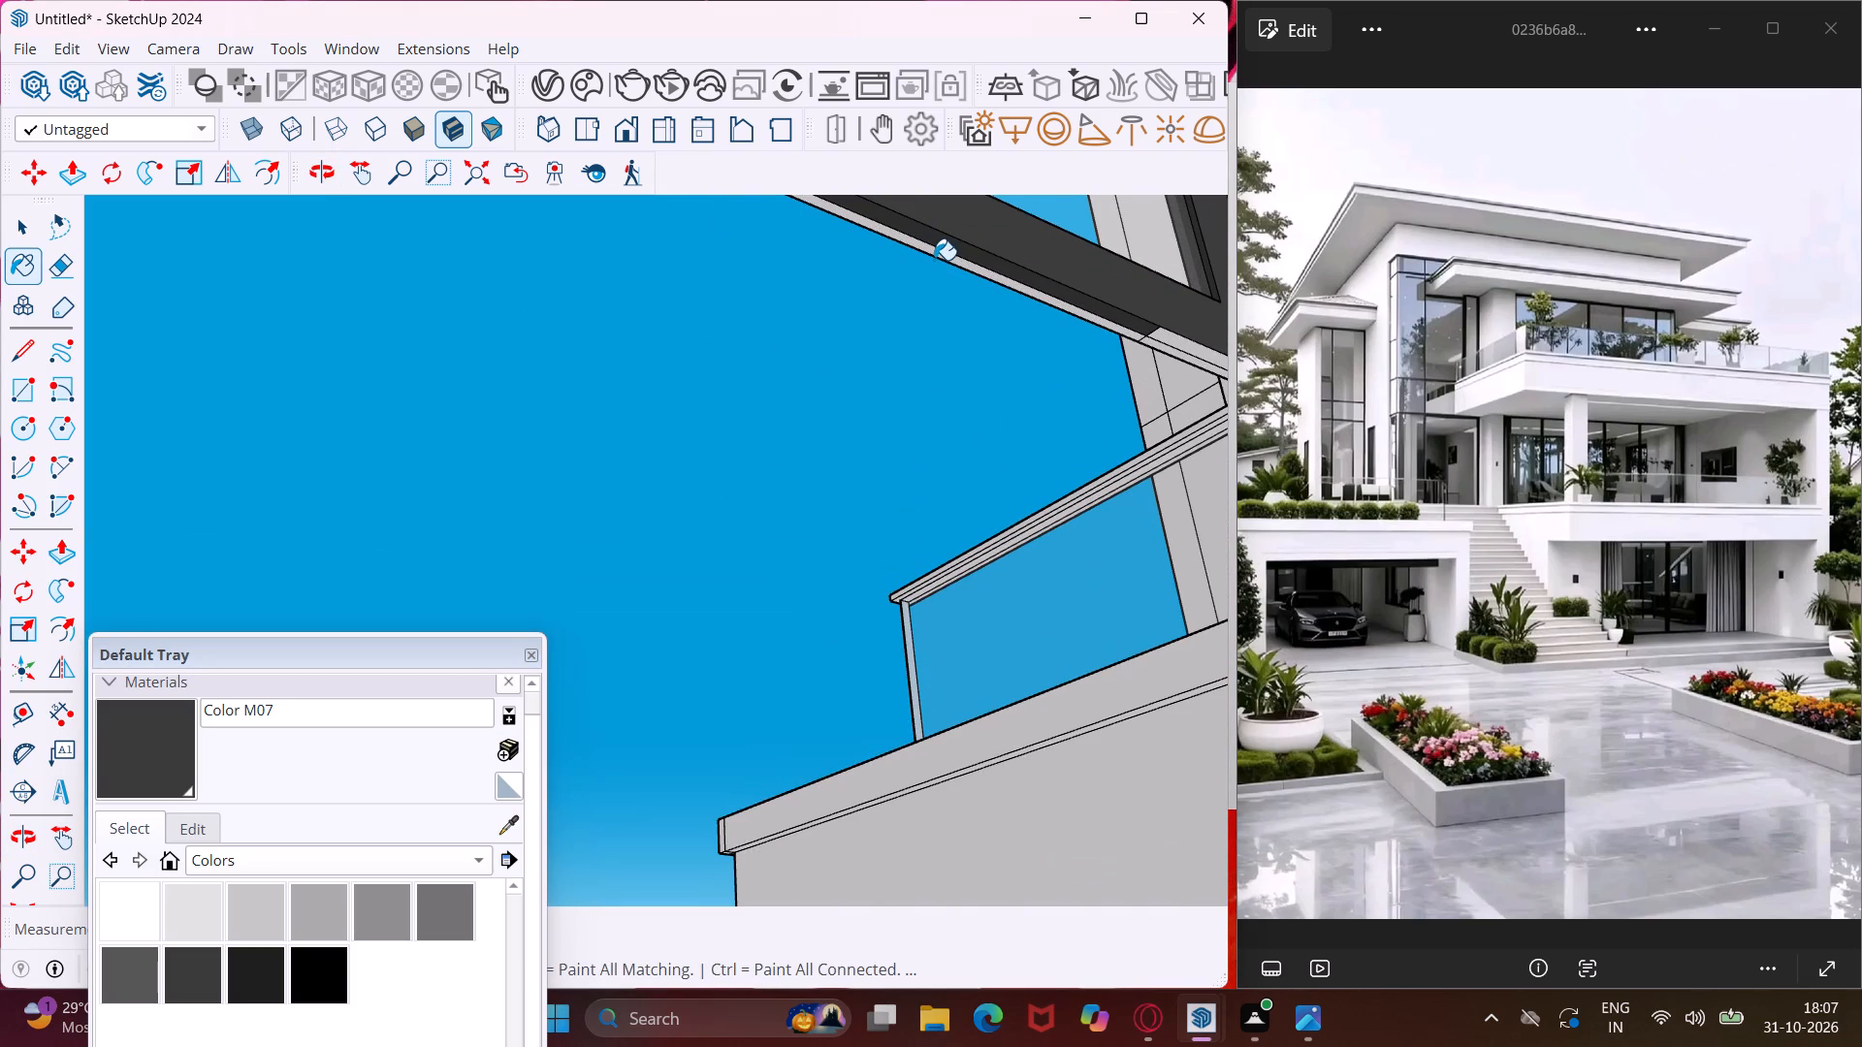
click(934, 260)
scroll(934, 259, up, 3)
click(934, 259)
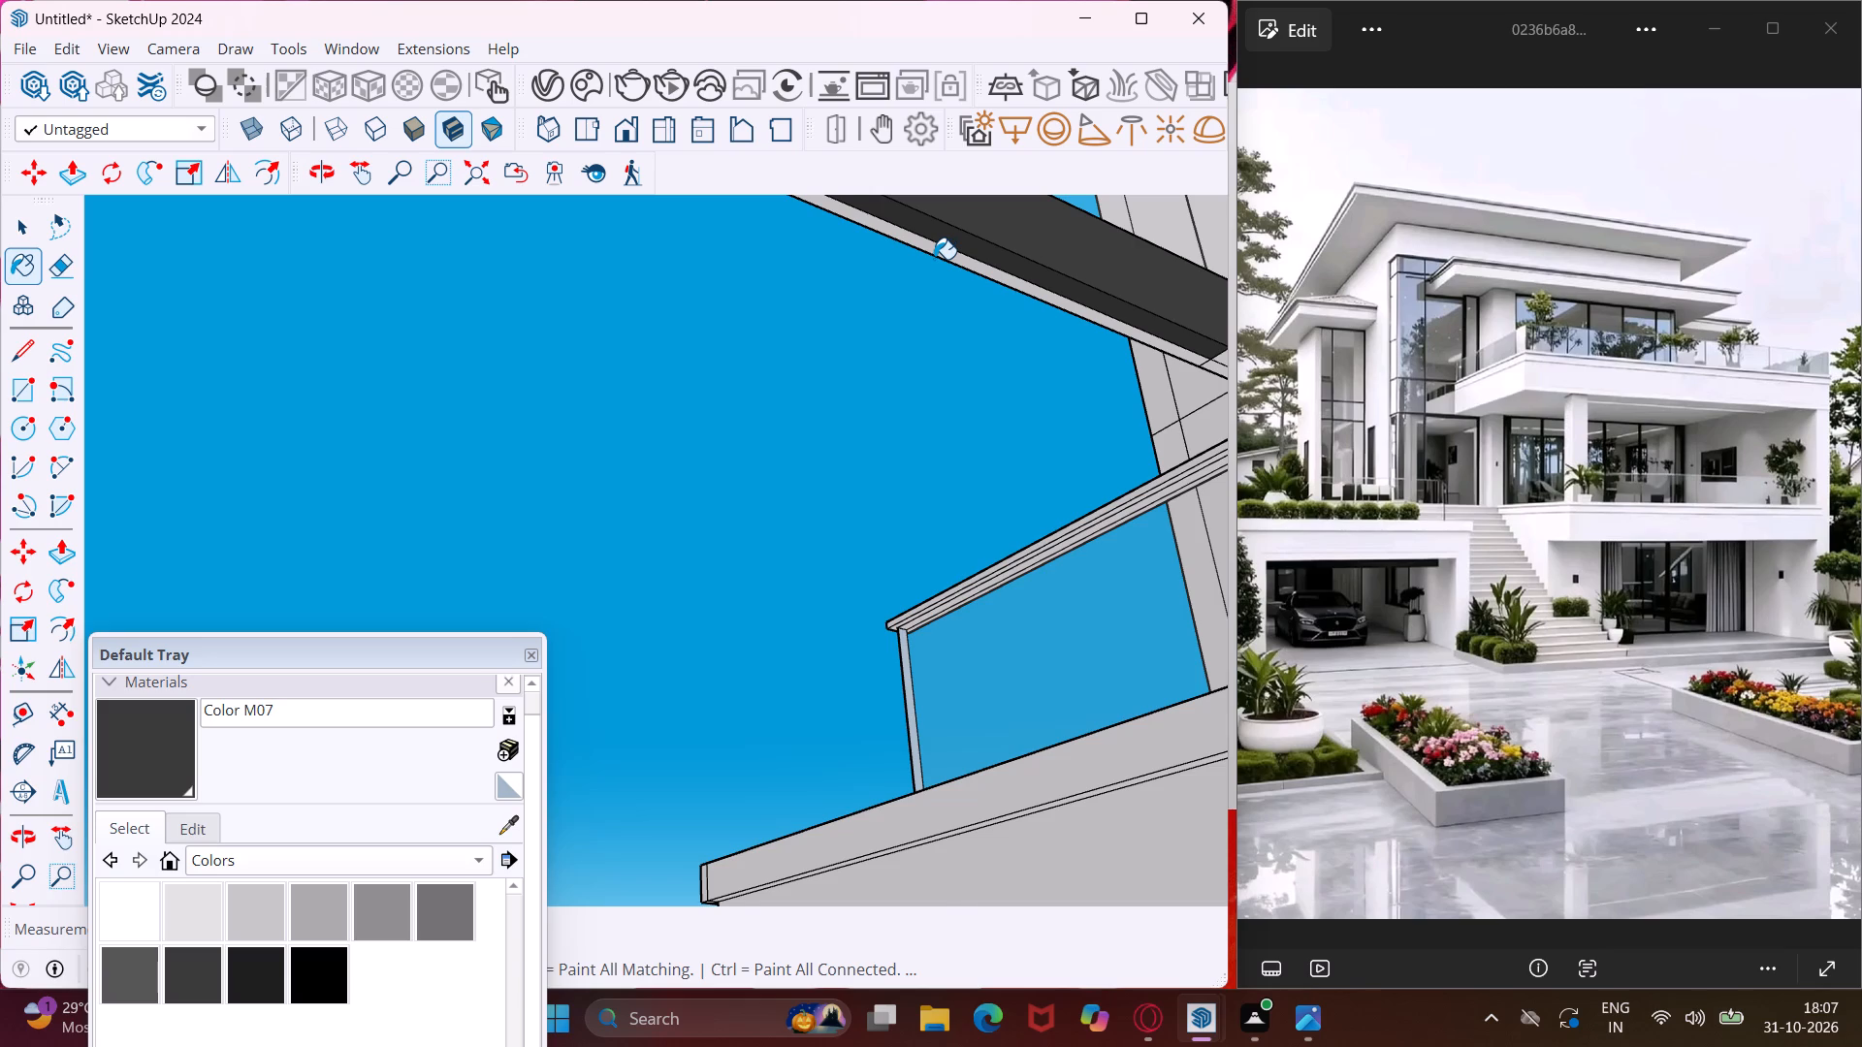
scroll(934, 259, up, 4)
click(937, 246)
Paint the remaining light underside strips and corner pieces at the end of the frame's bottom rail with Color M07.
scroll(908, 266, down, 4)
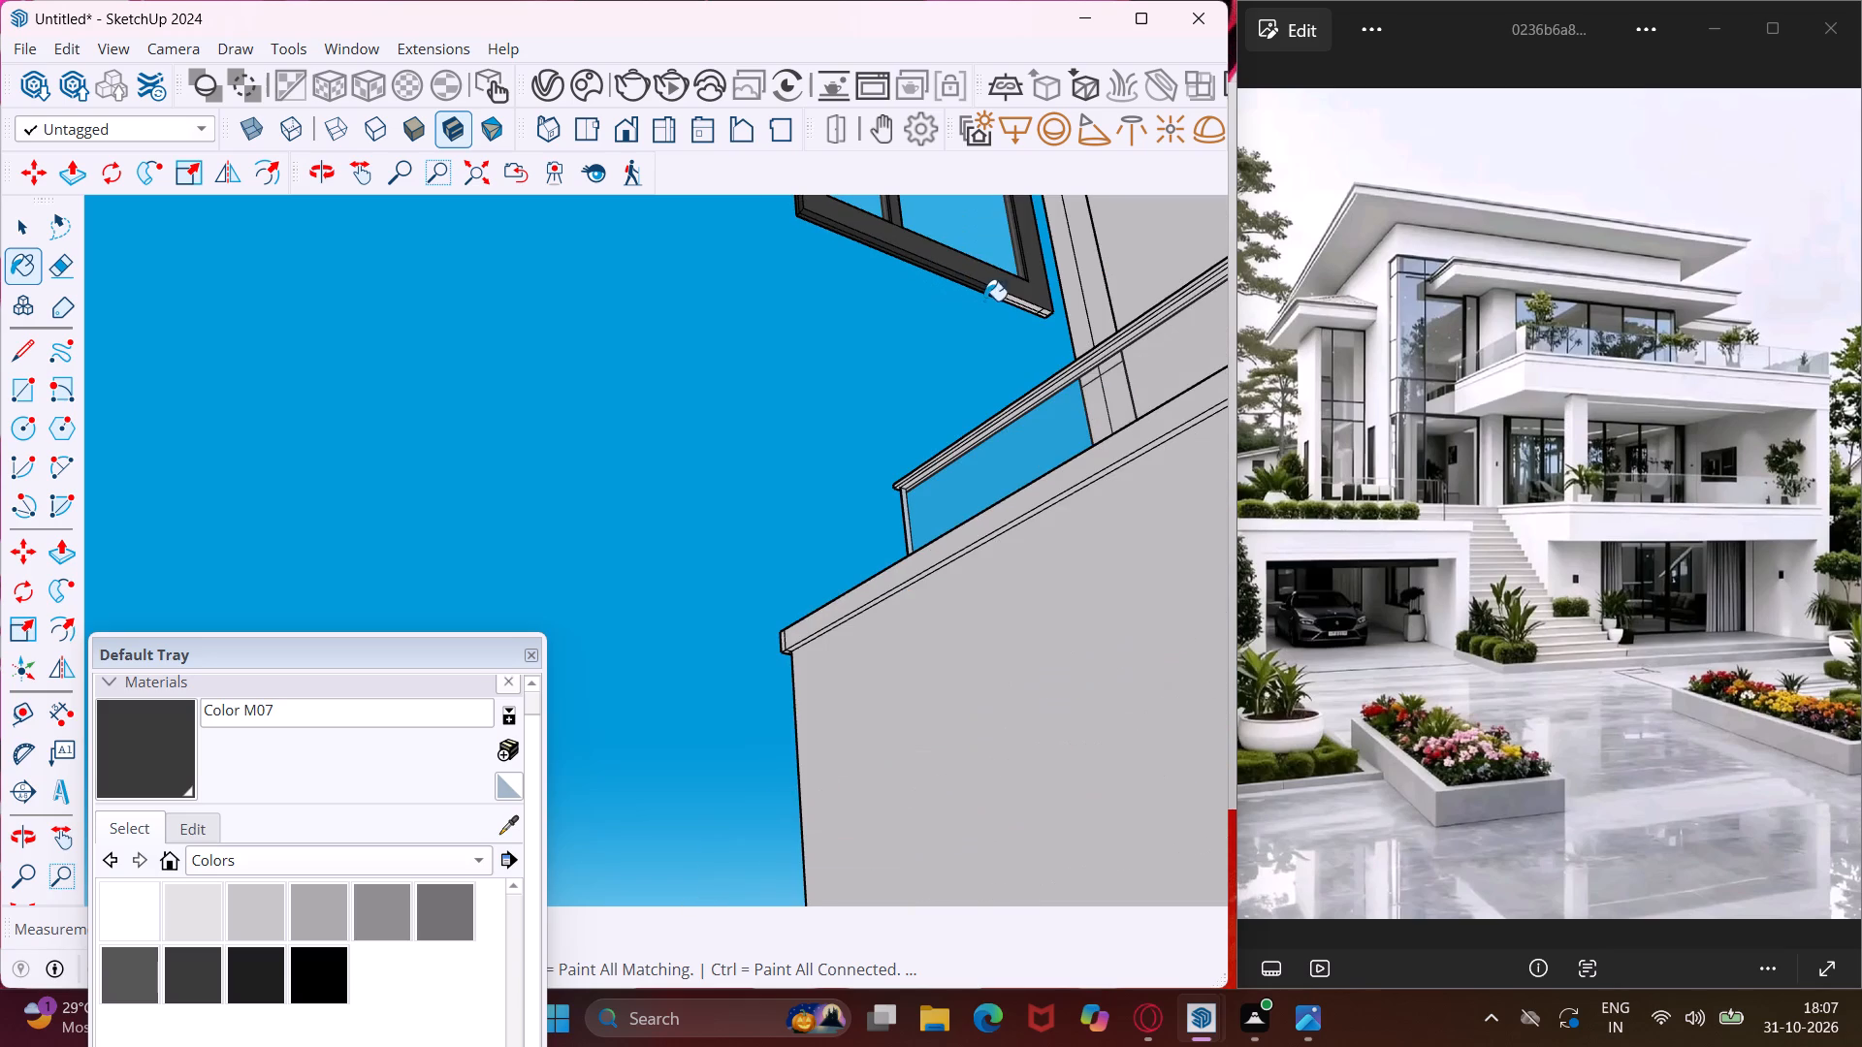
scroll(1017, 303, up, 19)
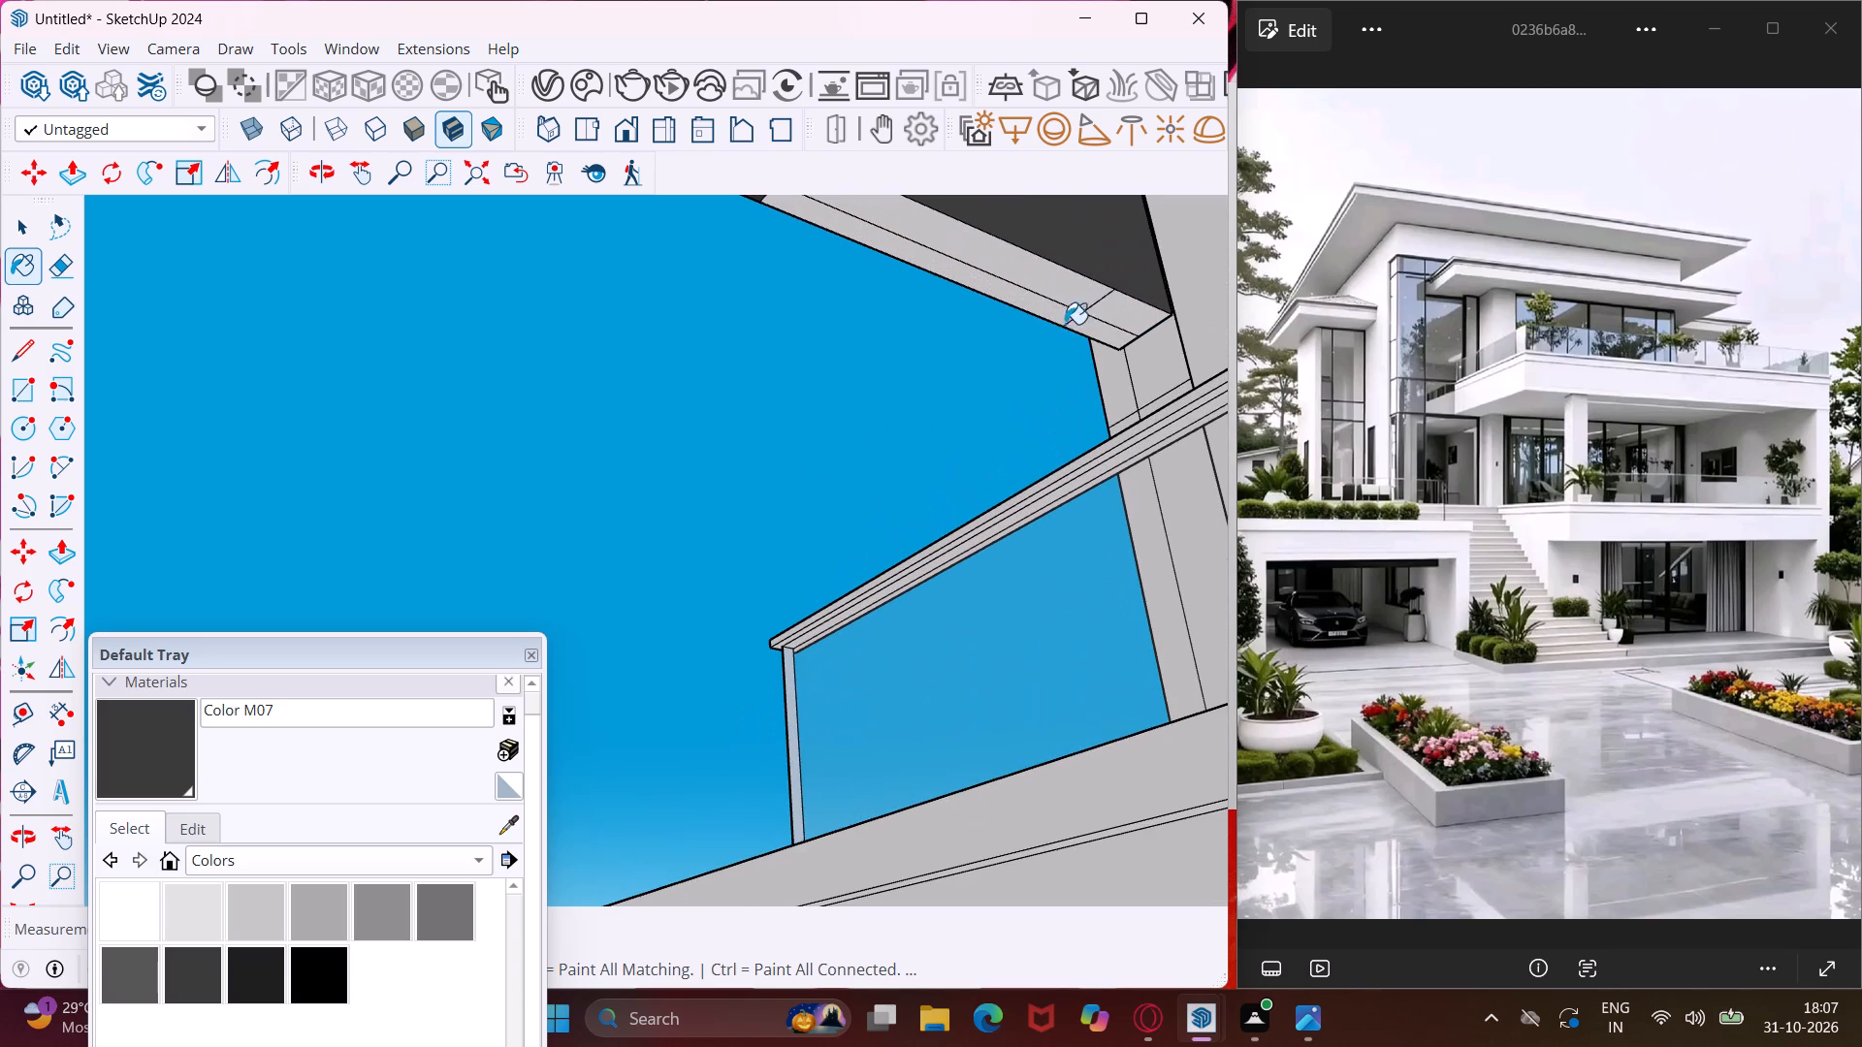
click(1130, 302)
click(1107, 343)
click(1069, 290)
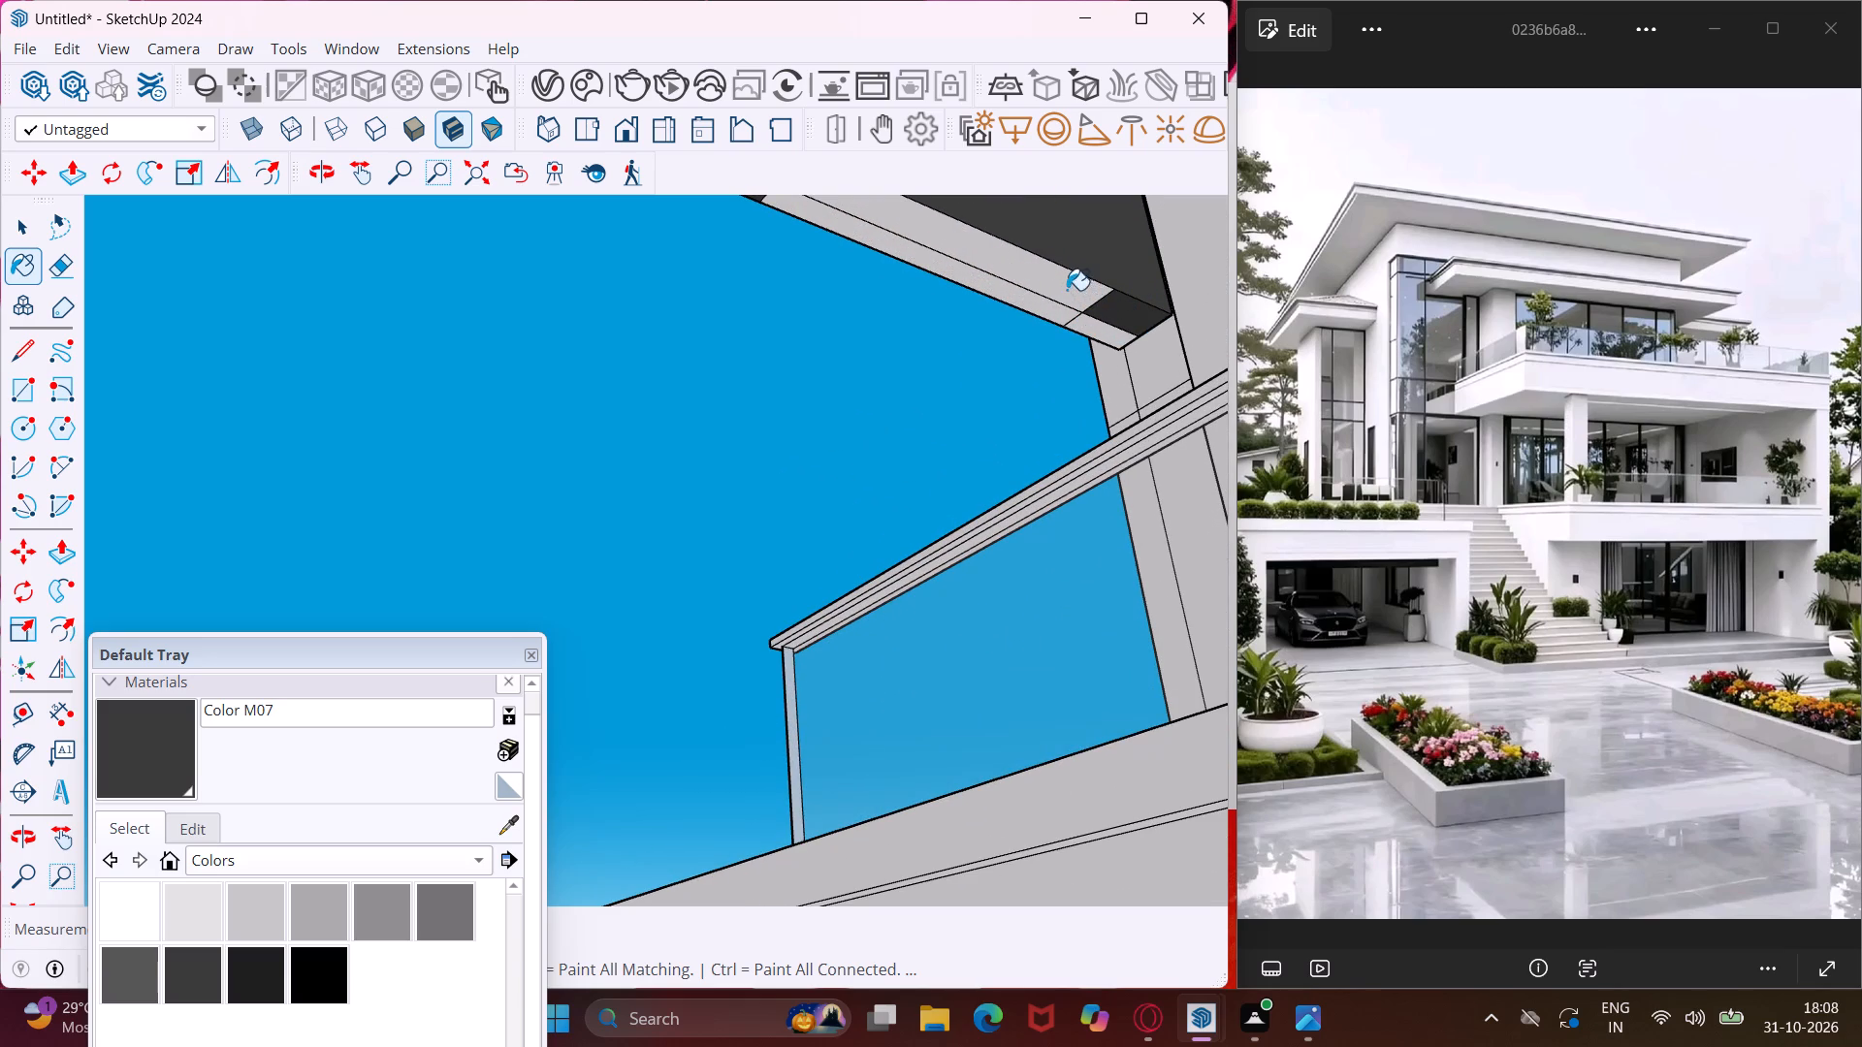
click(1046, 319)
click(1080, 328)
click(1051, 313)
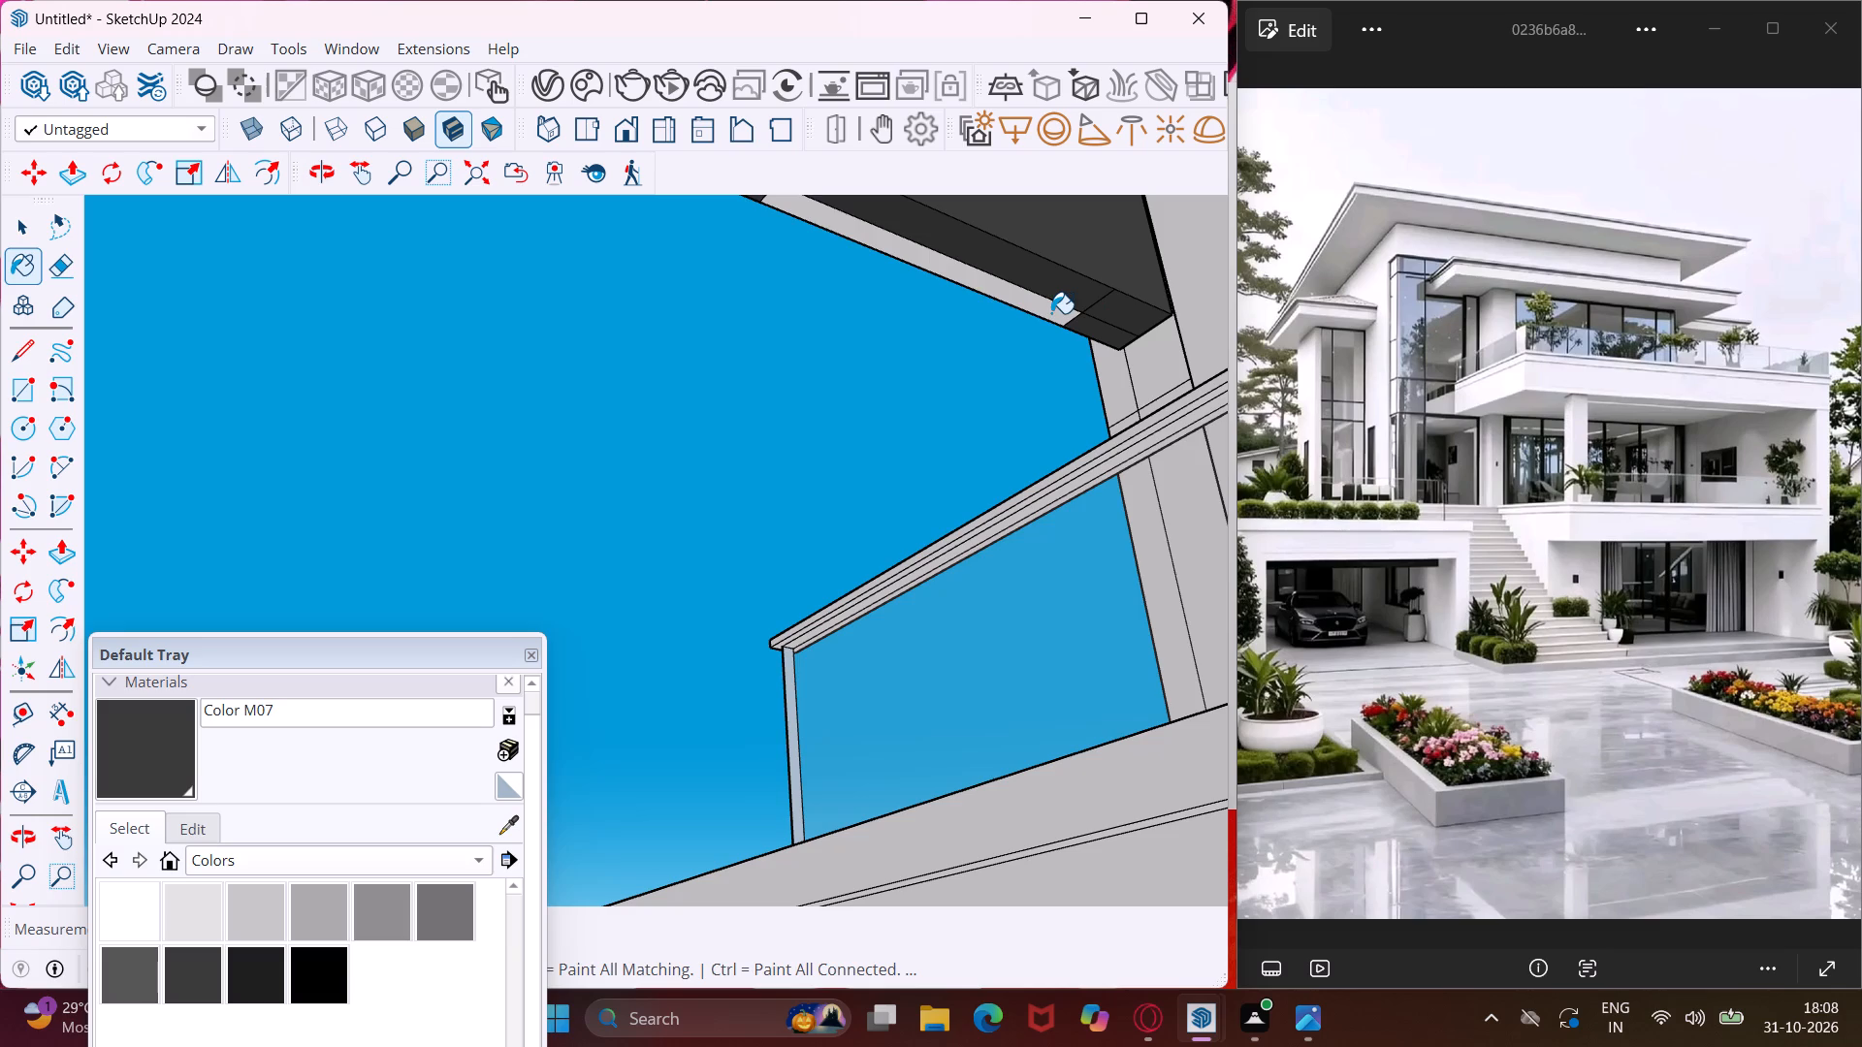
Paint the light inner top faces of the bottom rail on both sides of the mullion, including the corner piece, with Color M07.
middle_drag(1050, 313, 1562, 706)
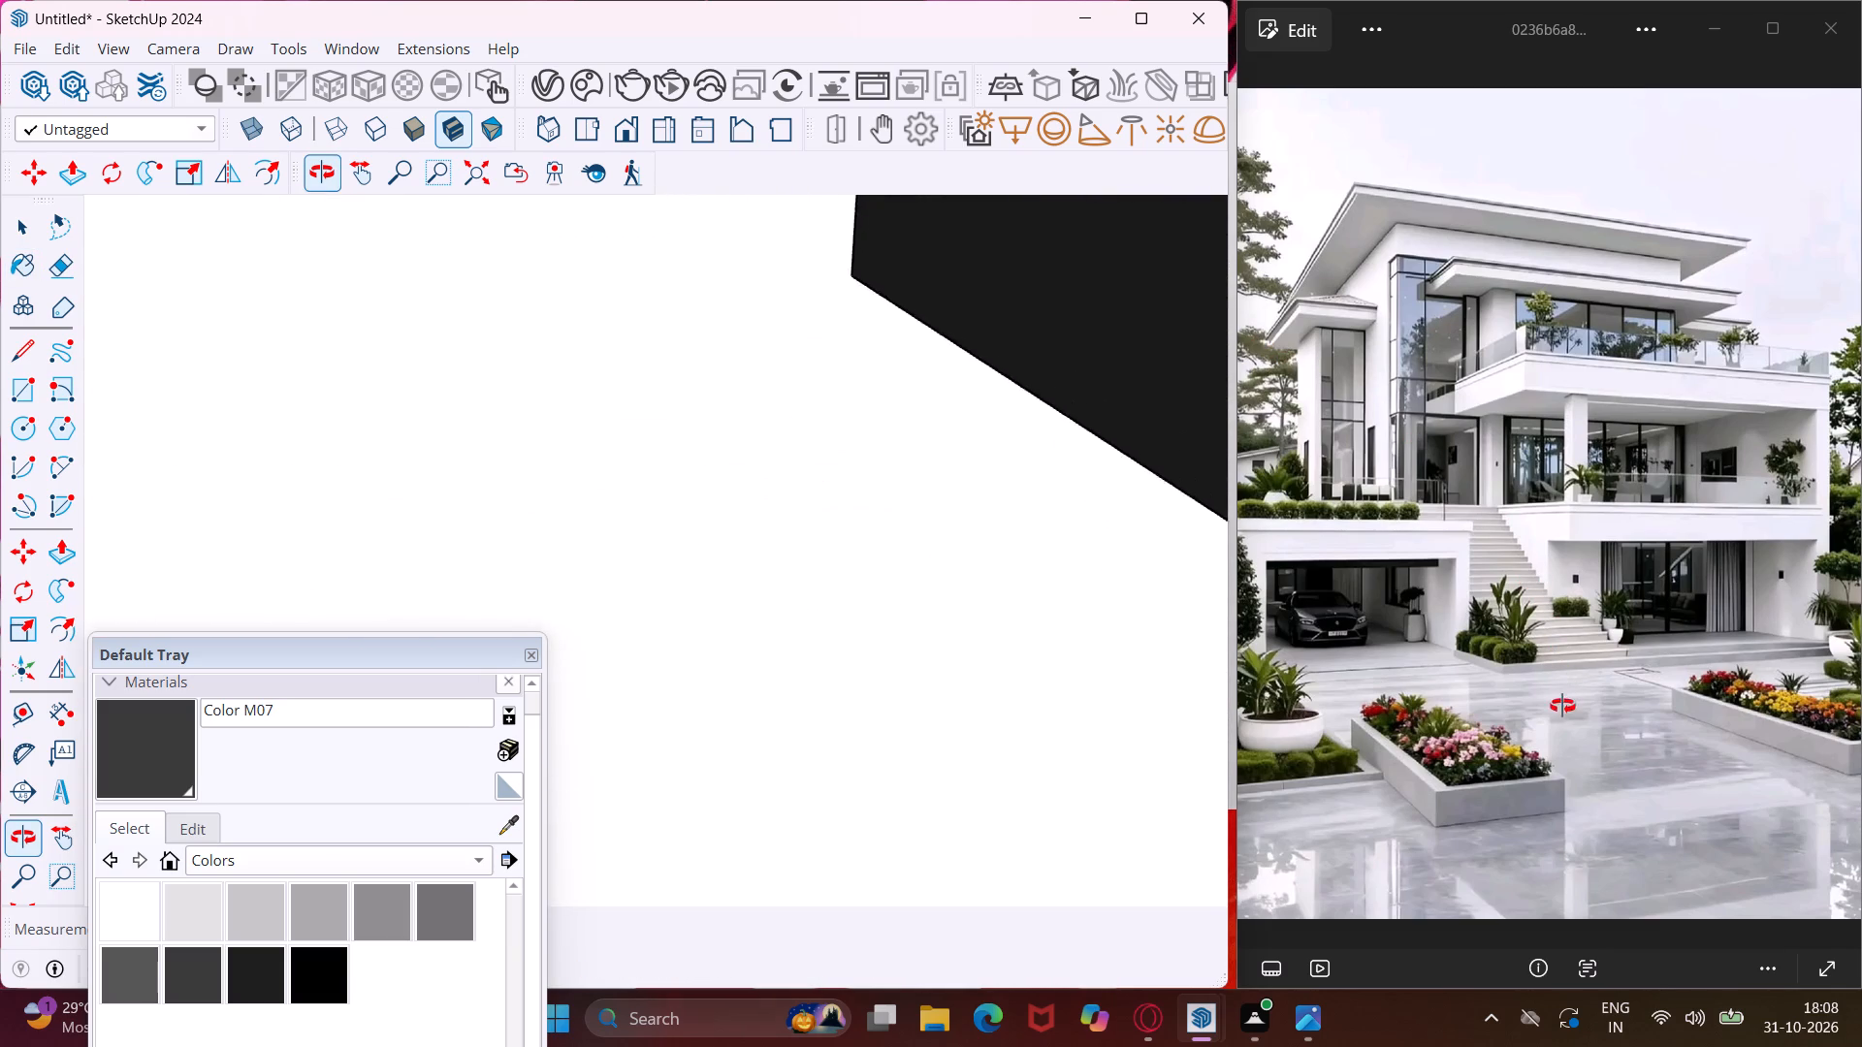
middle_drag(1562, 706, 1554, 707)
scroll(973, 542, down, 6)
scroll(1123, 575, up, 6)
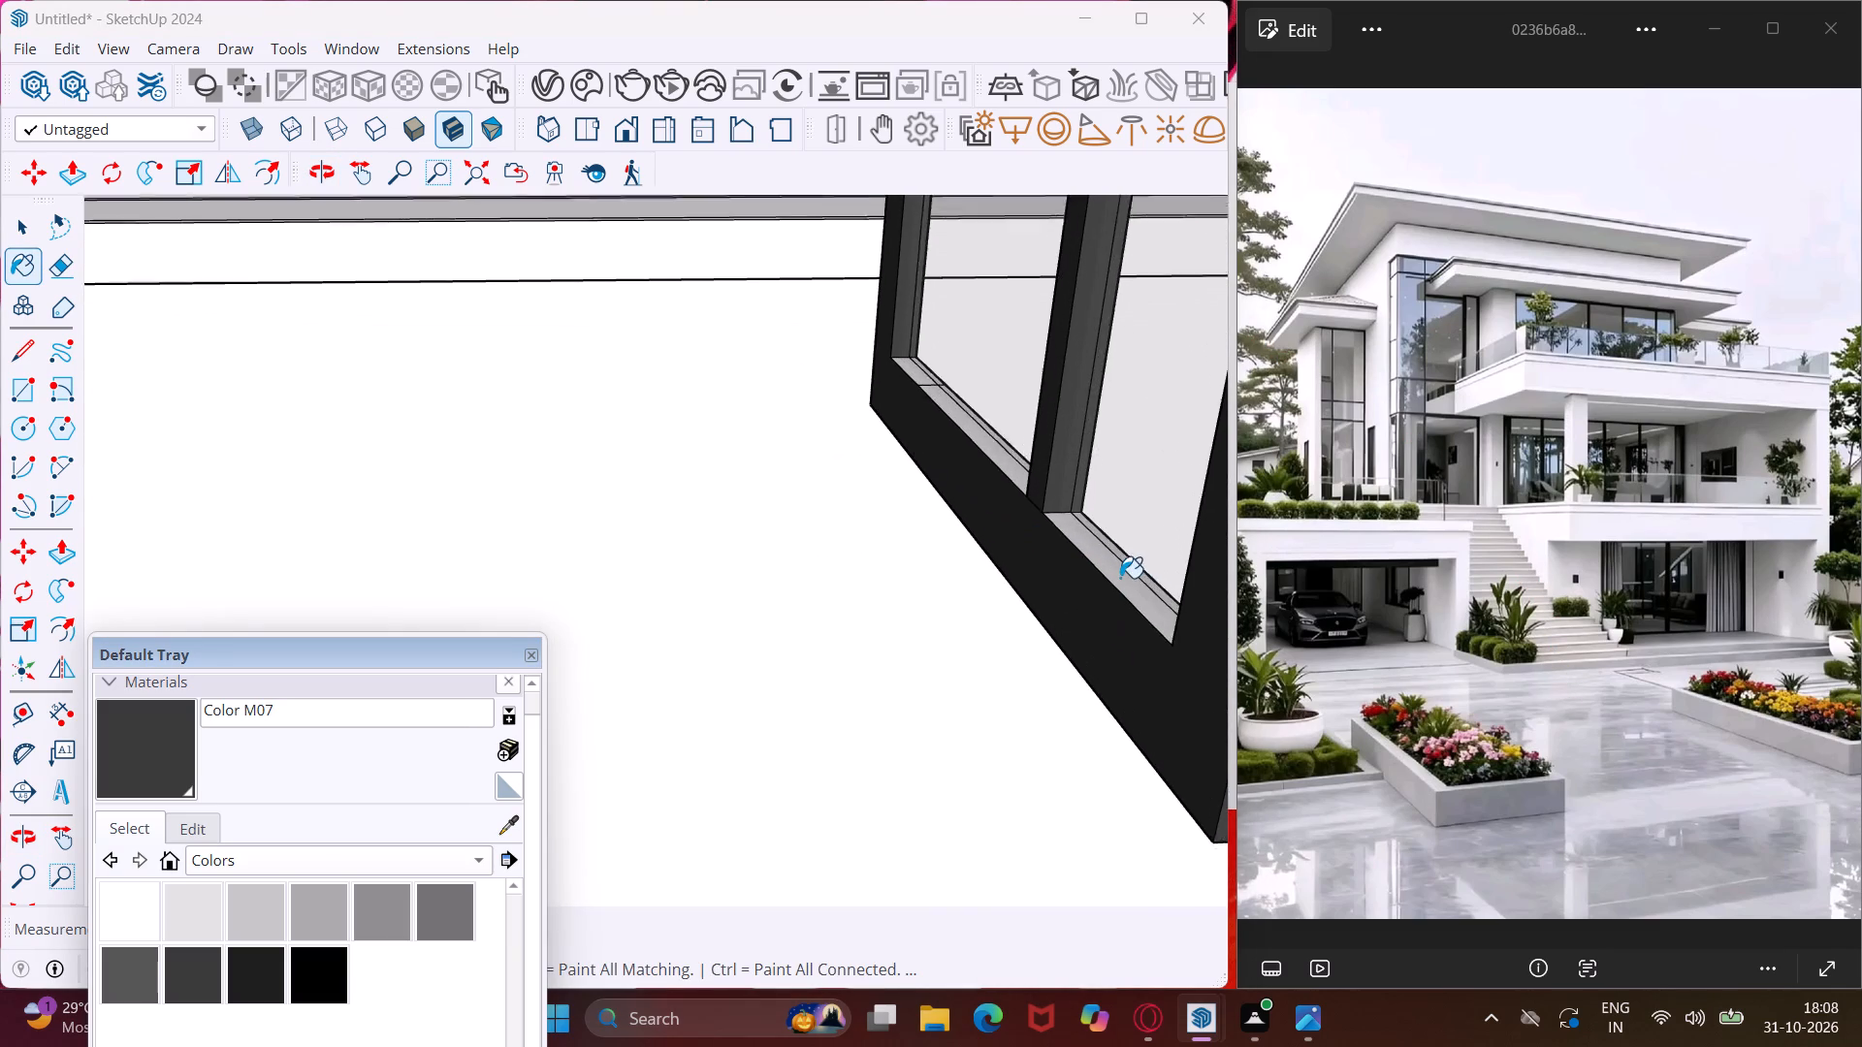
scroll(1120, 578, up, 6)
click(1082, 564)
click(1064, 528)
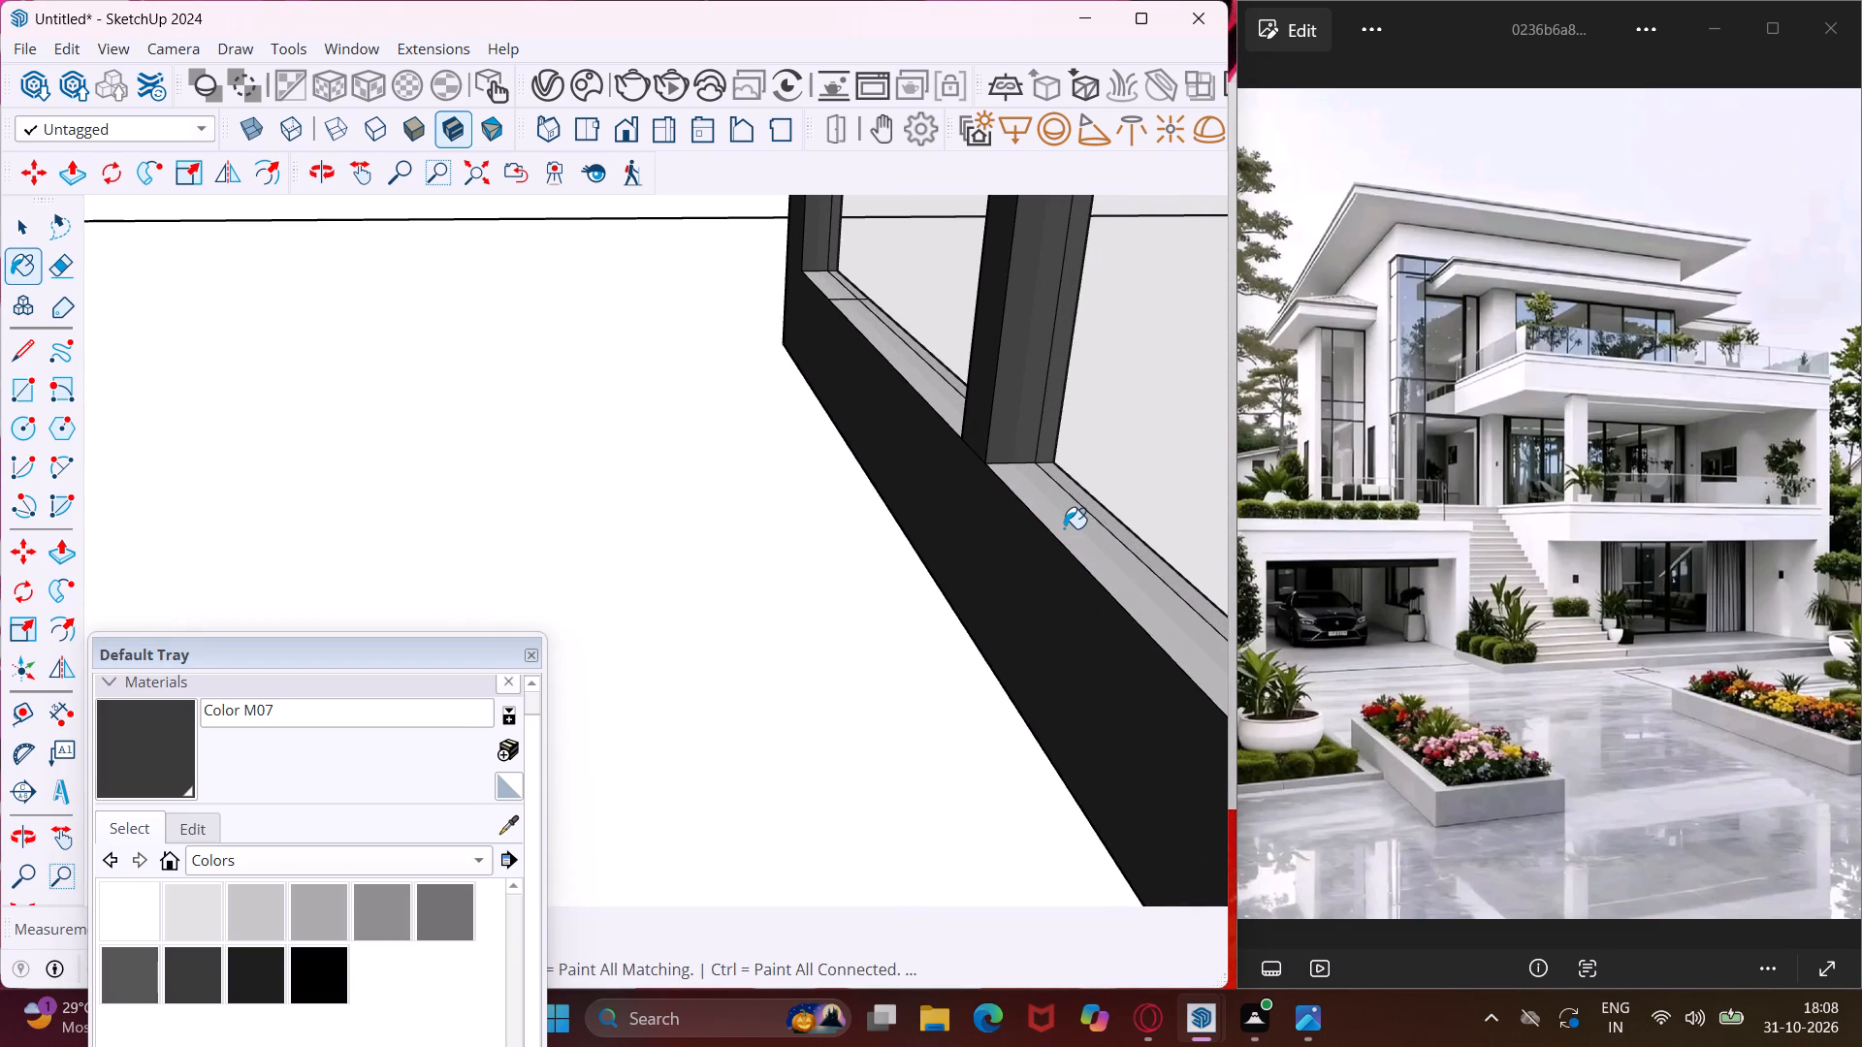
click(949, 416)
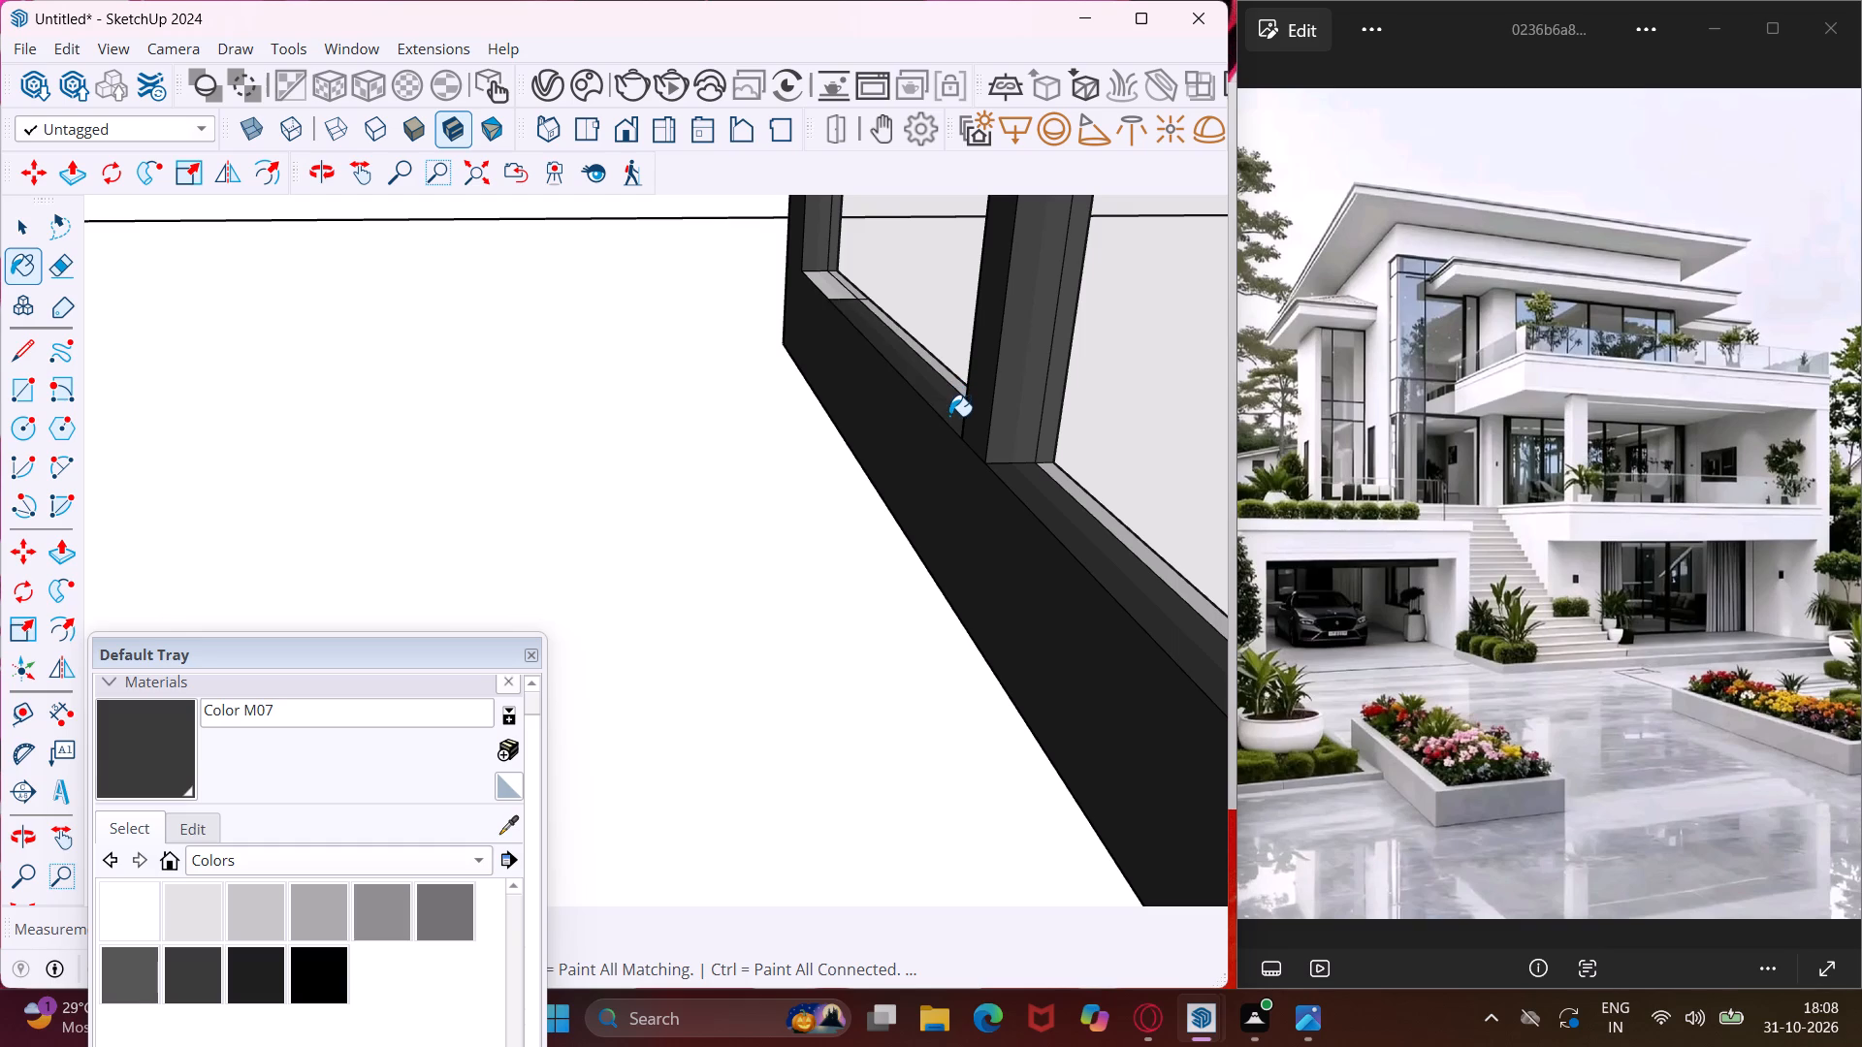
scroll(846, 301, up, 4)
click(833, 292)
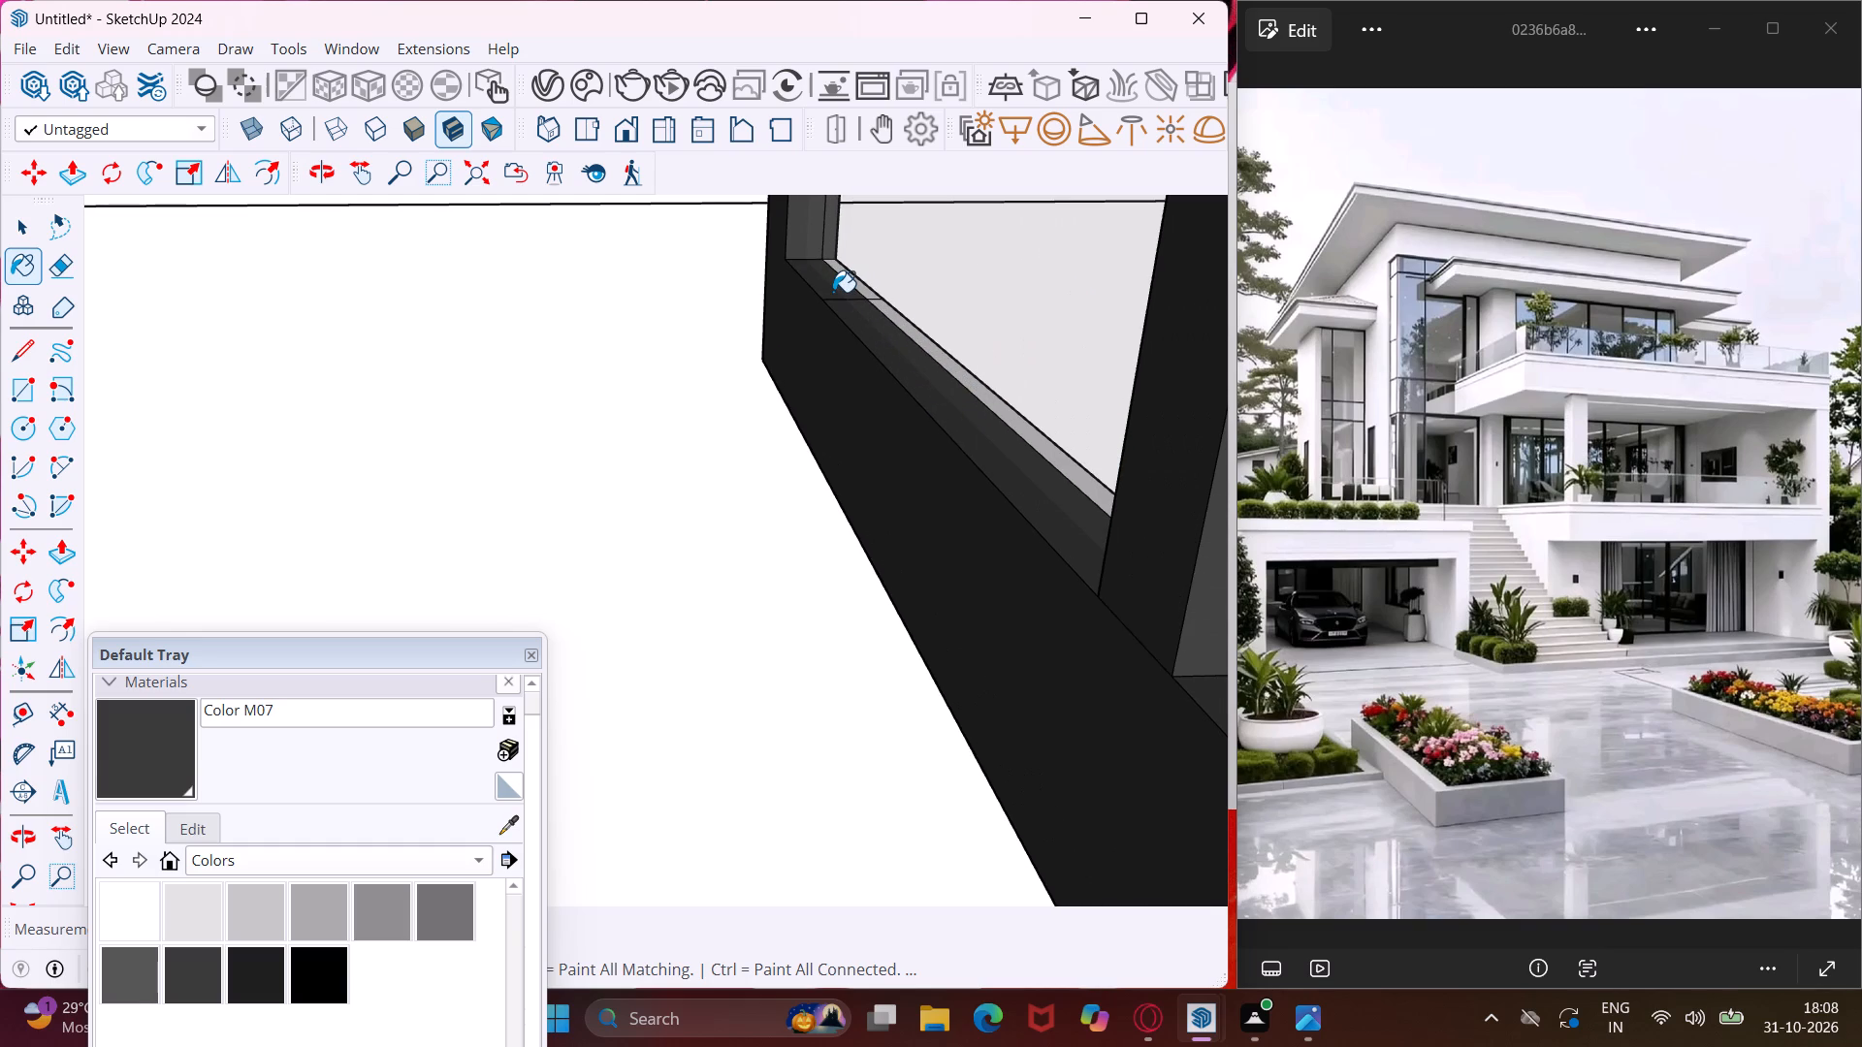
scroll(833, 292, down, 7)
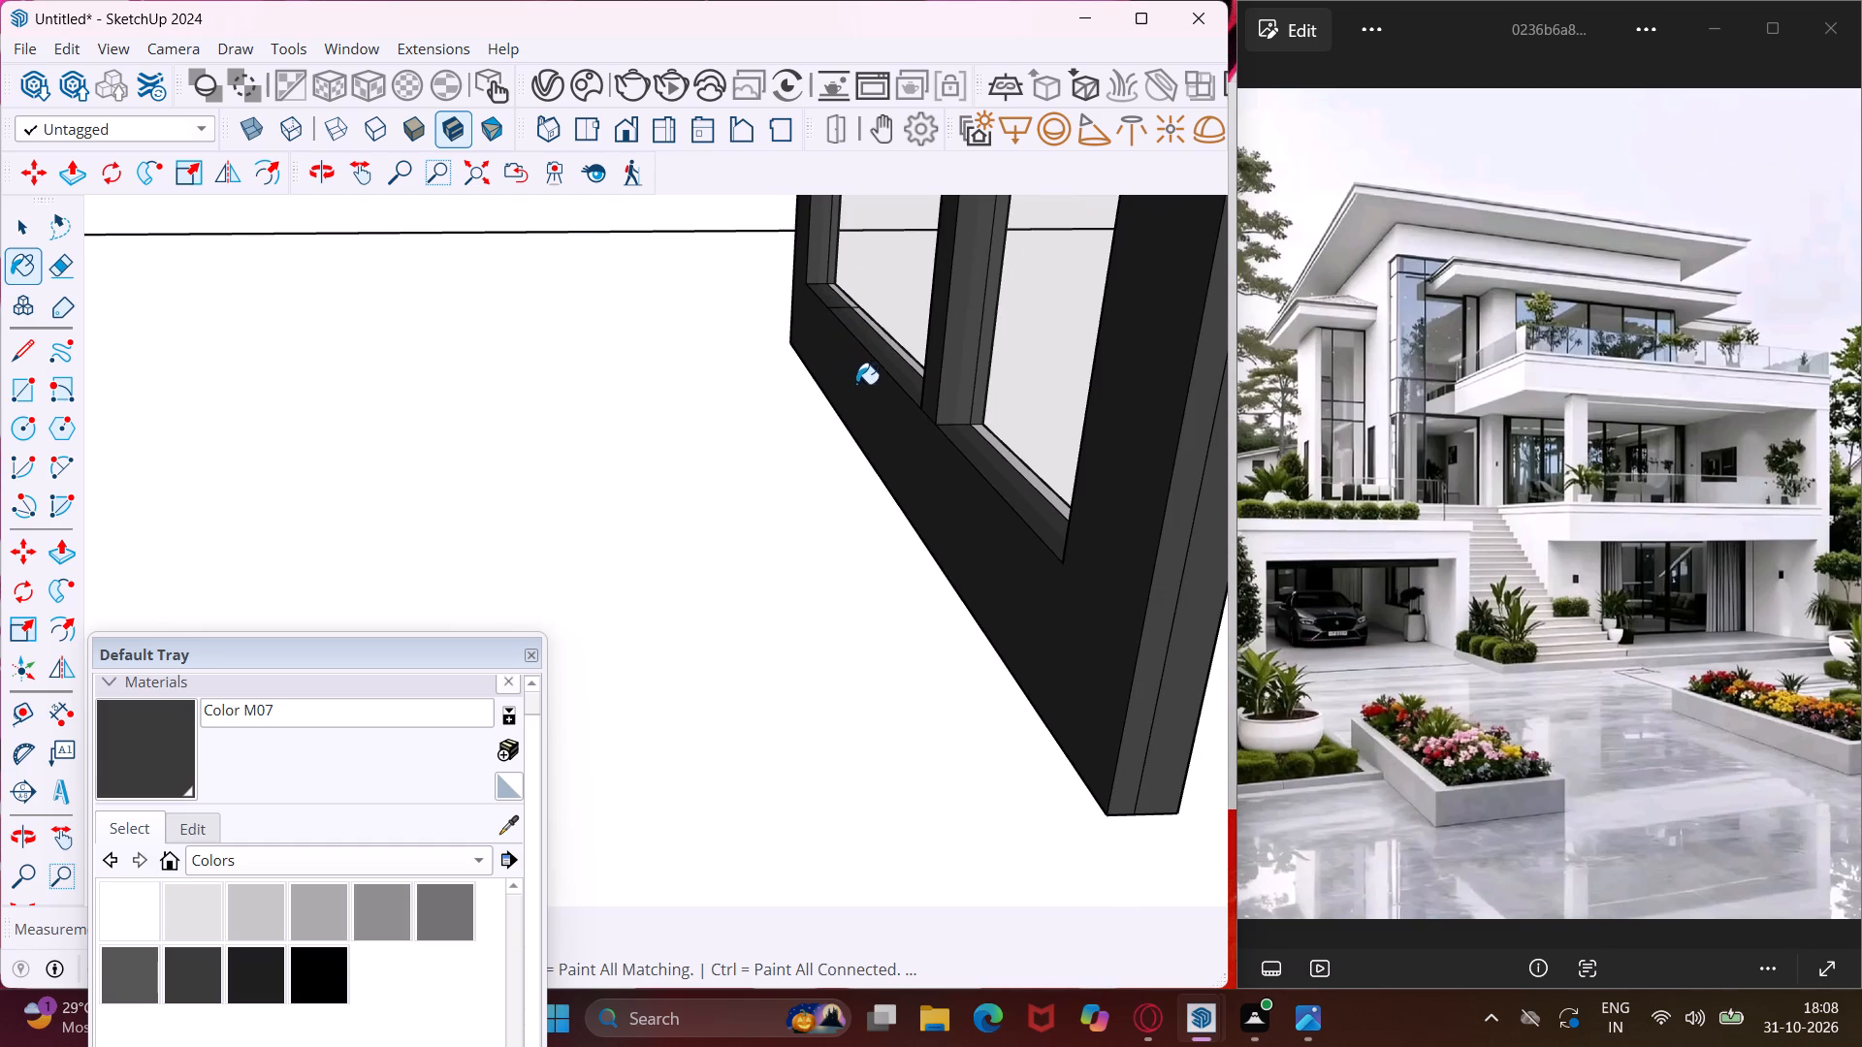
Paint the remaining light inner top strips of the tall window frame's bottom rail, on both sides of the mullion, with Color M07.
middle_drag(1095, 641, 896, 638)
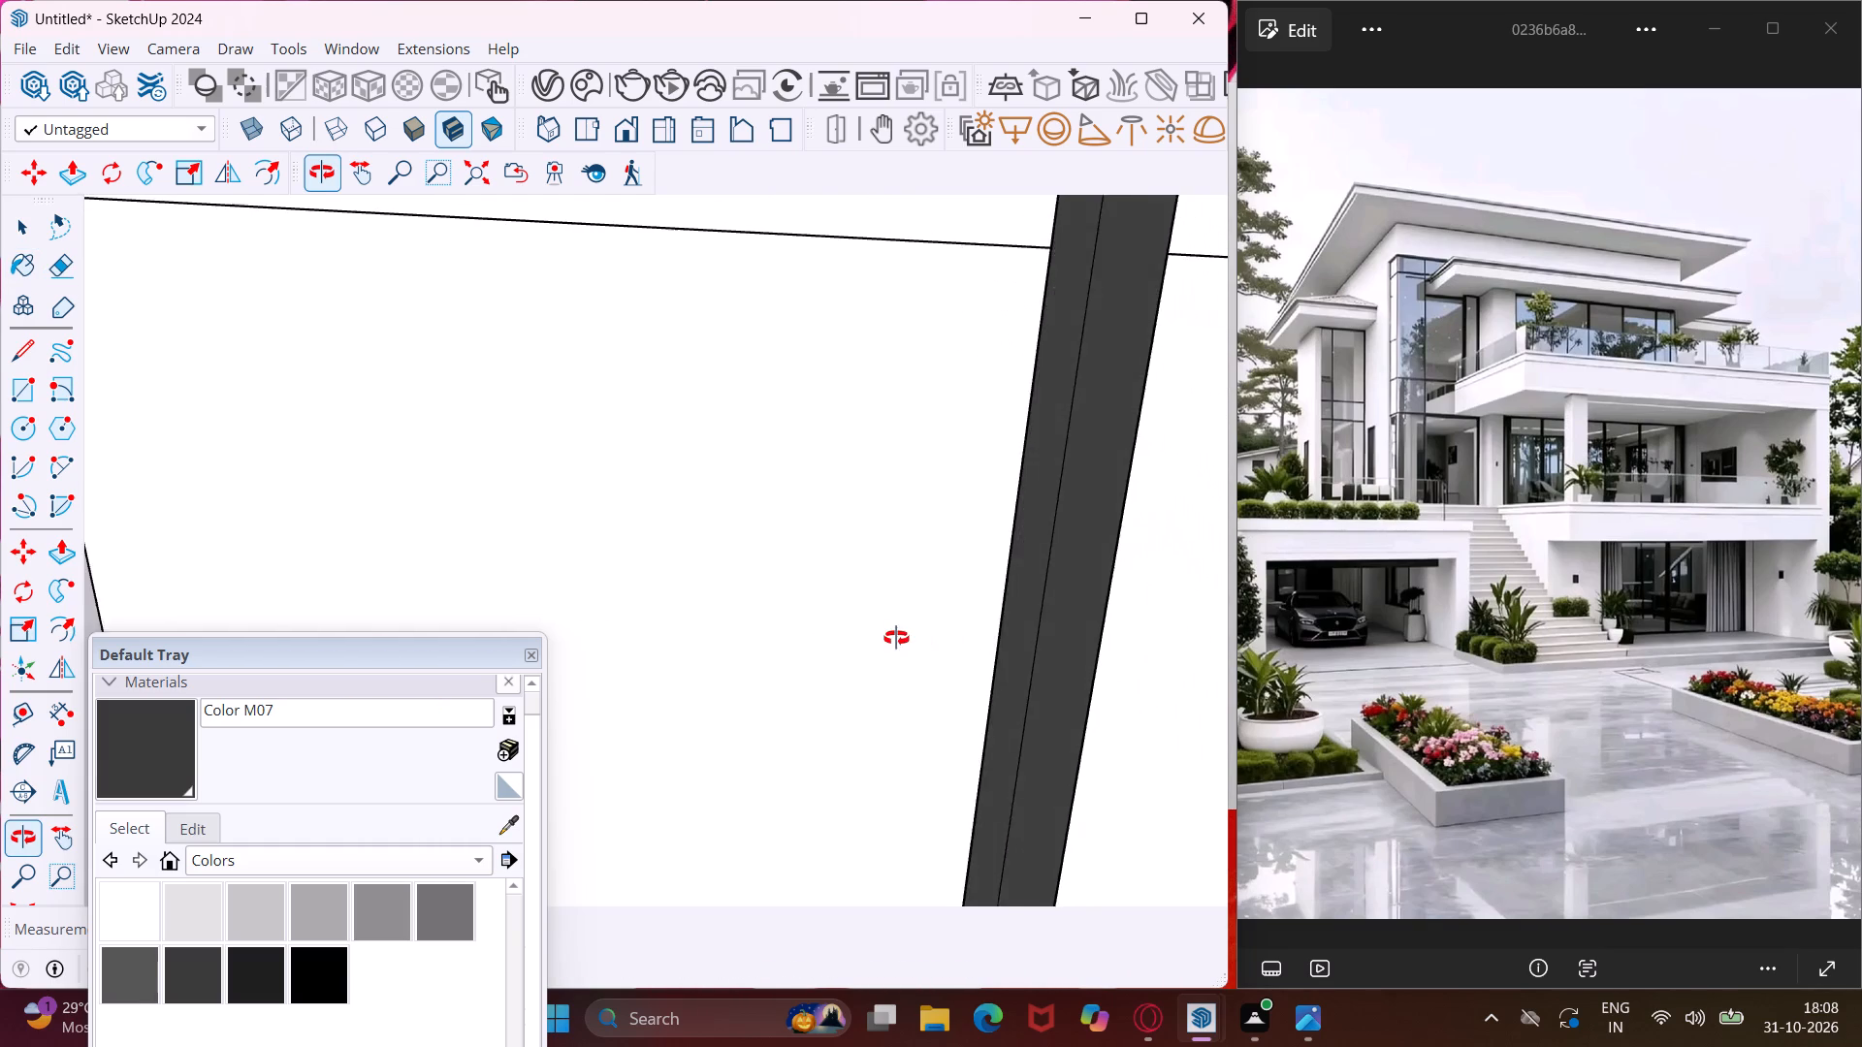
middle_drag(896, 638, 864, 635)
scroll(1084, 613, up, 3)
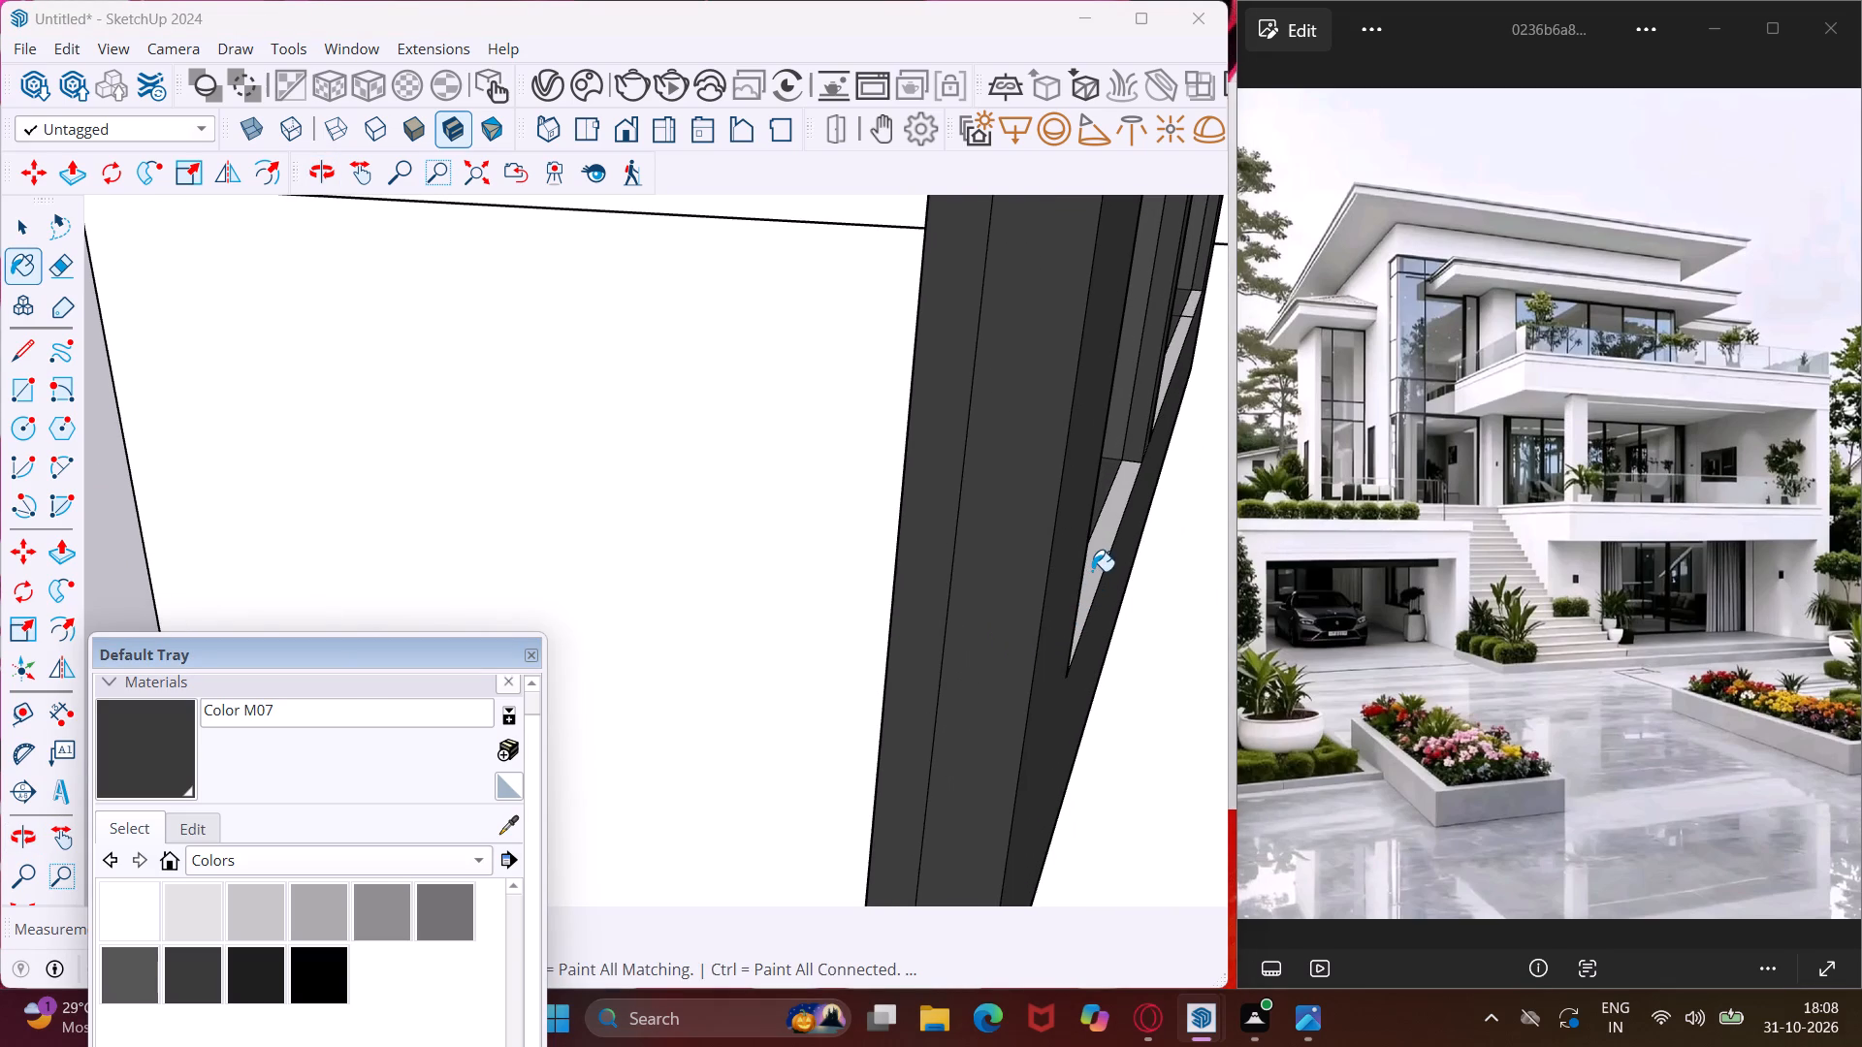
click(1104, 560)
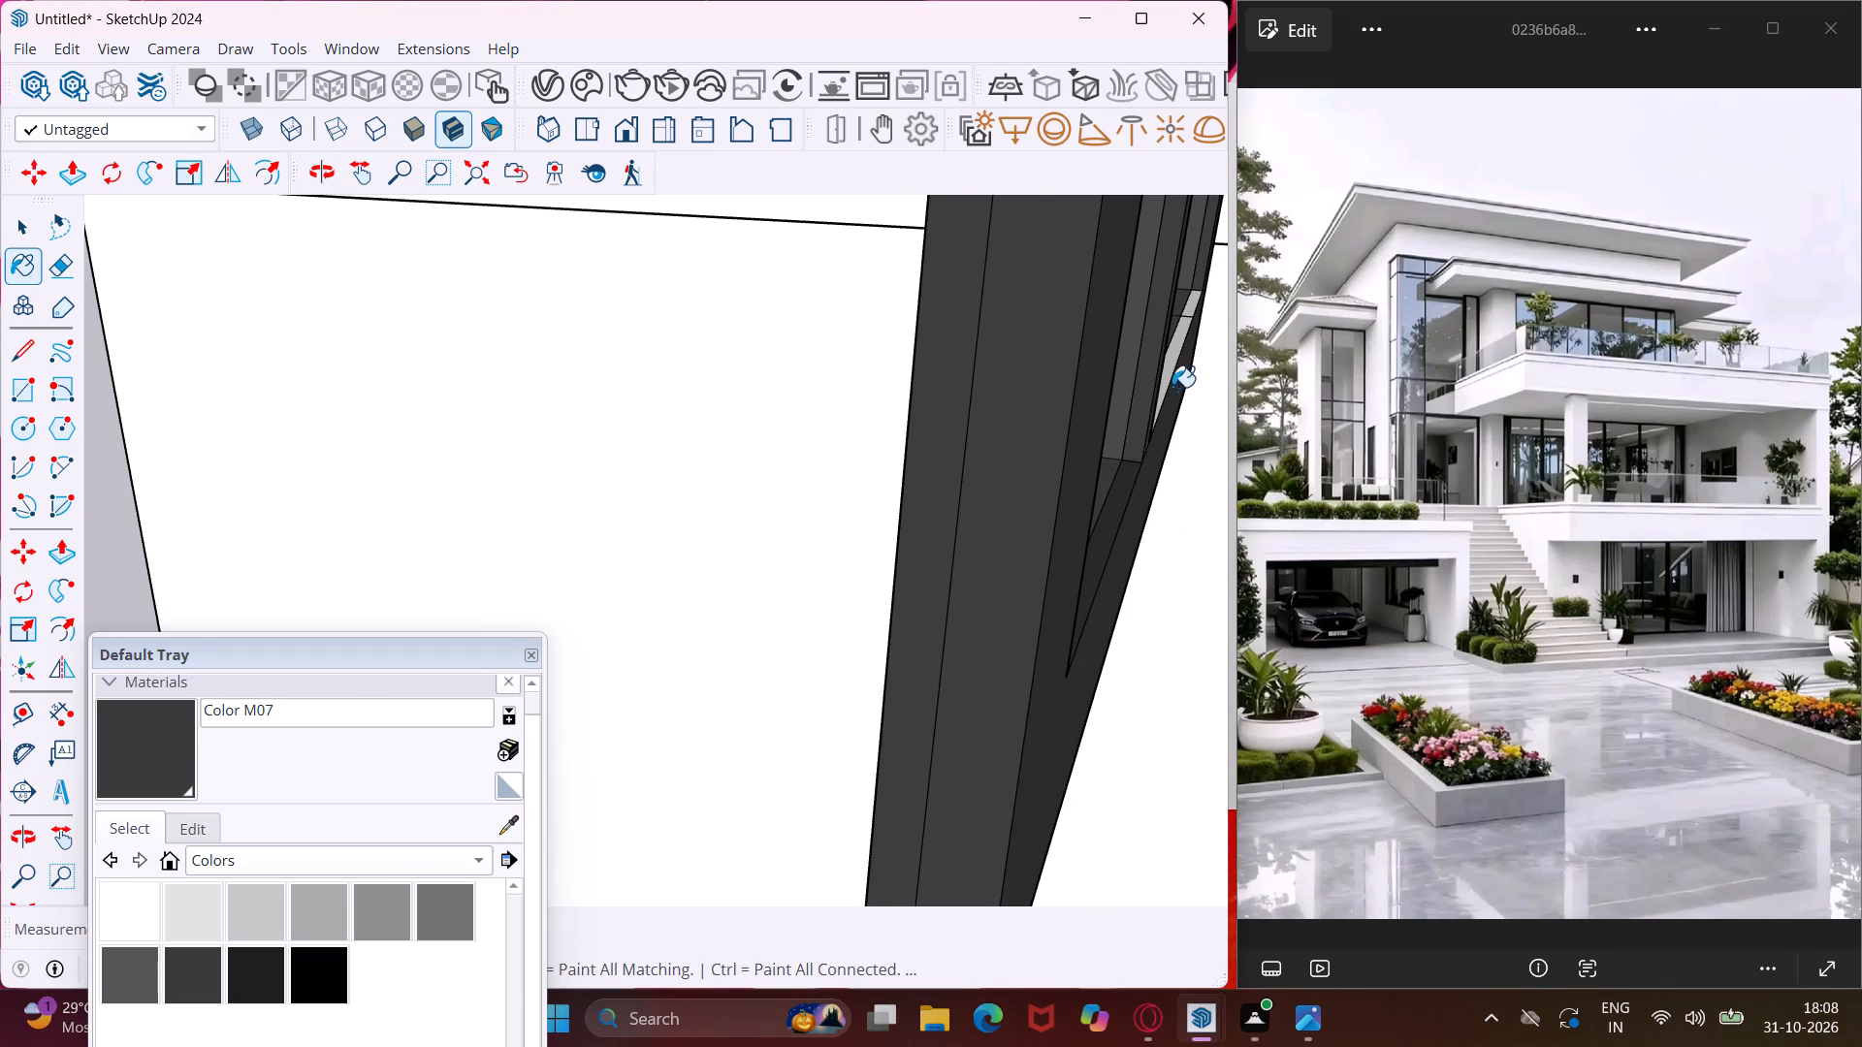
click(1168, 377)
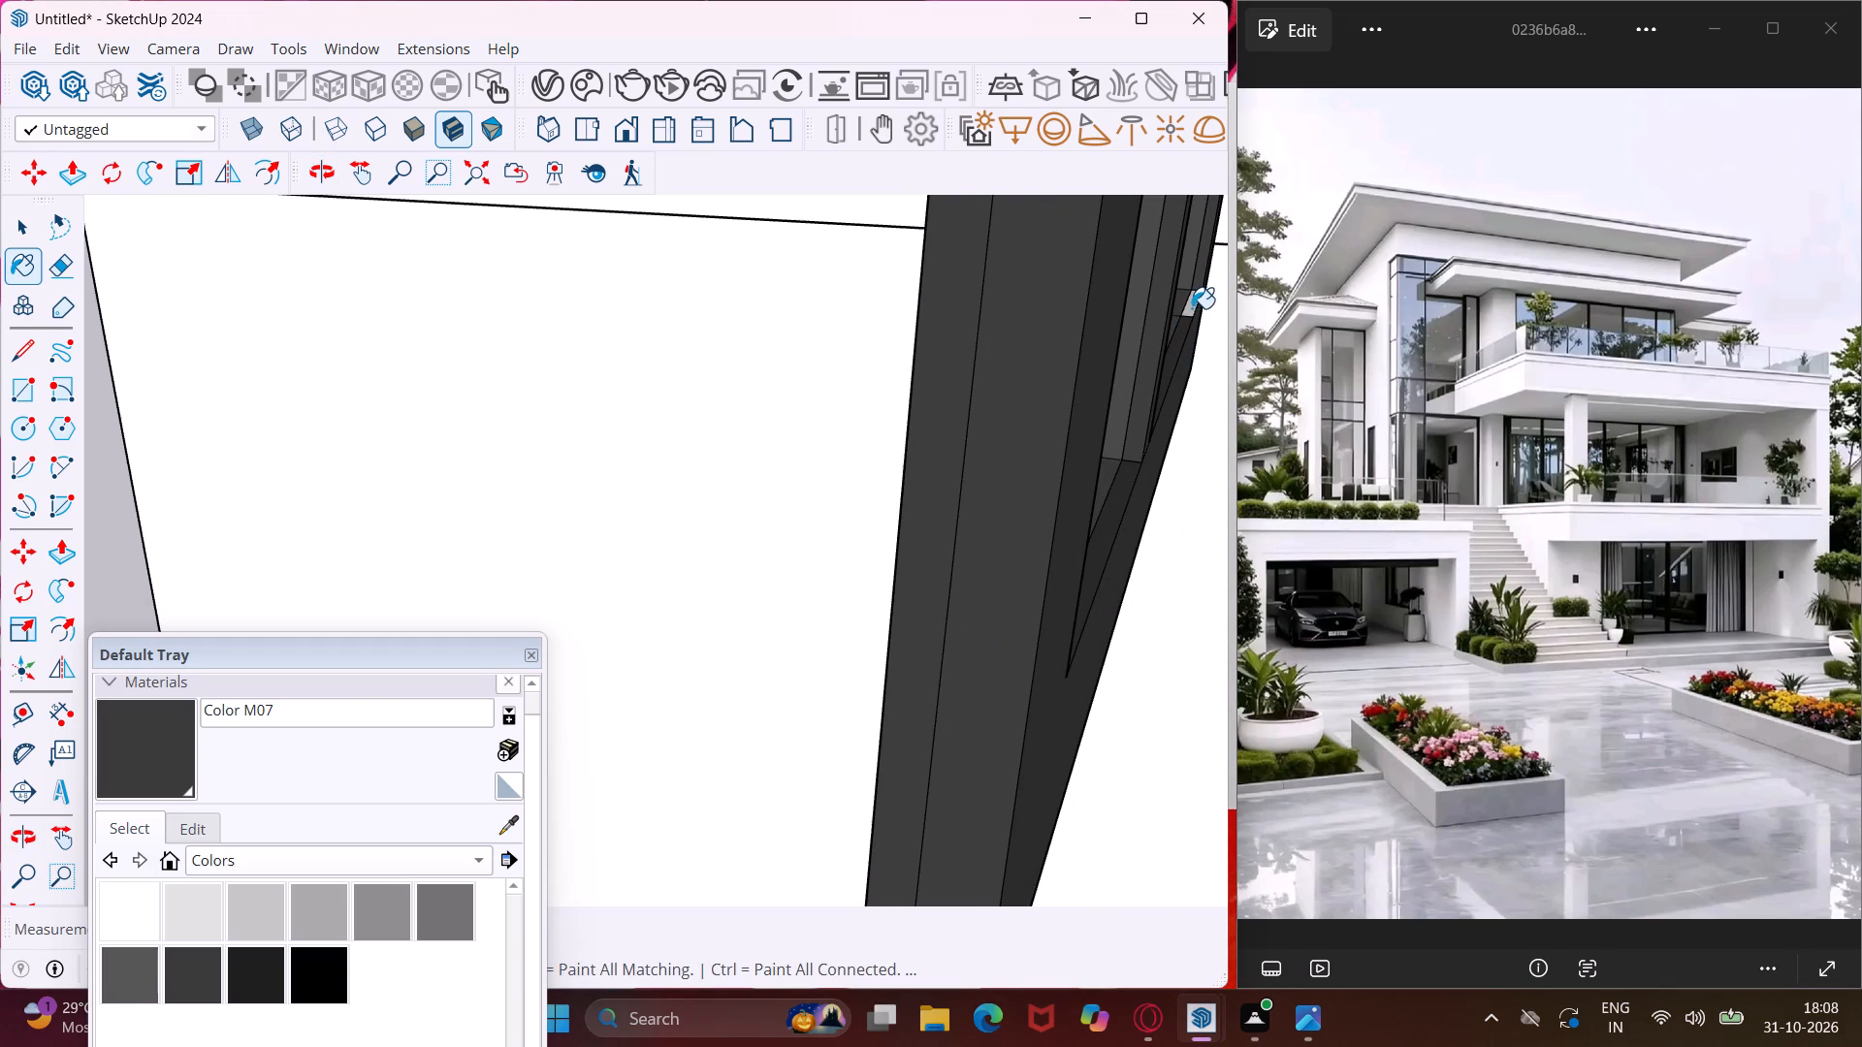
click(1195, 307)
click(1195, 307)
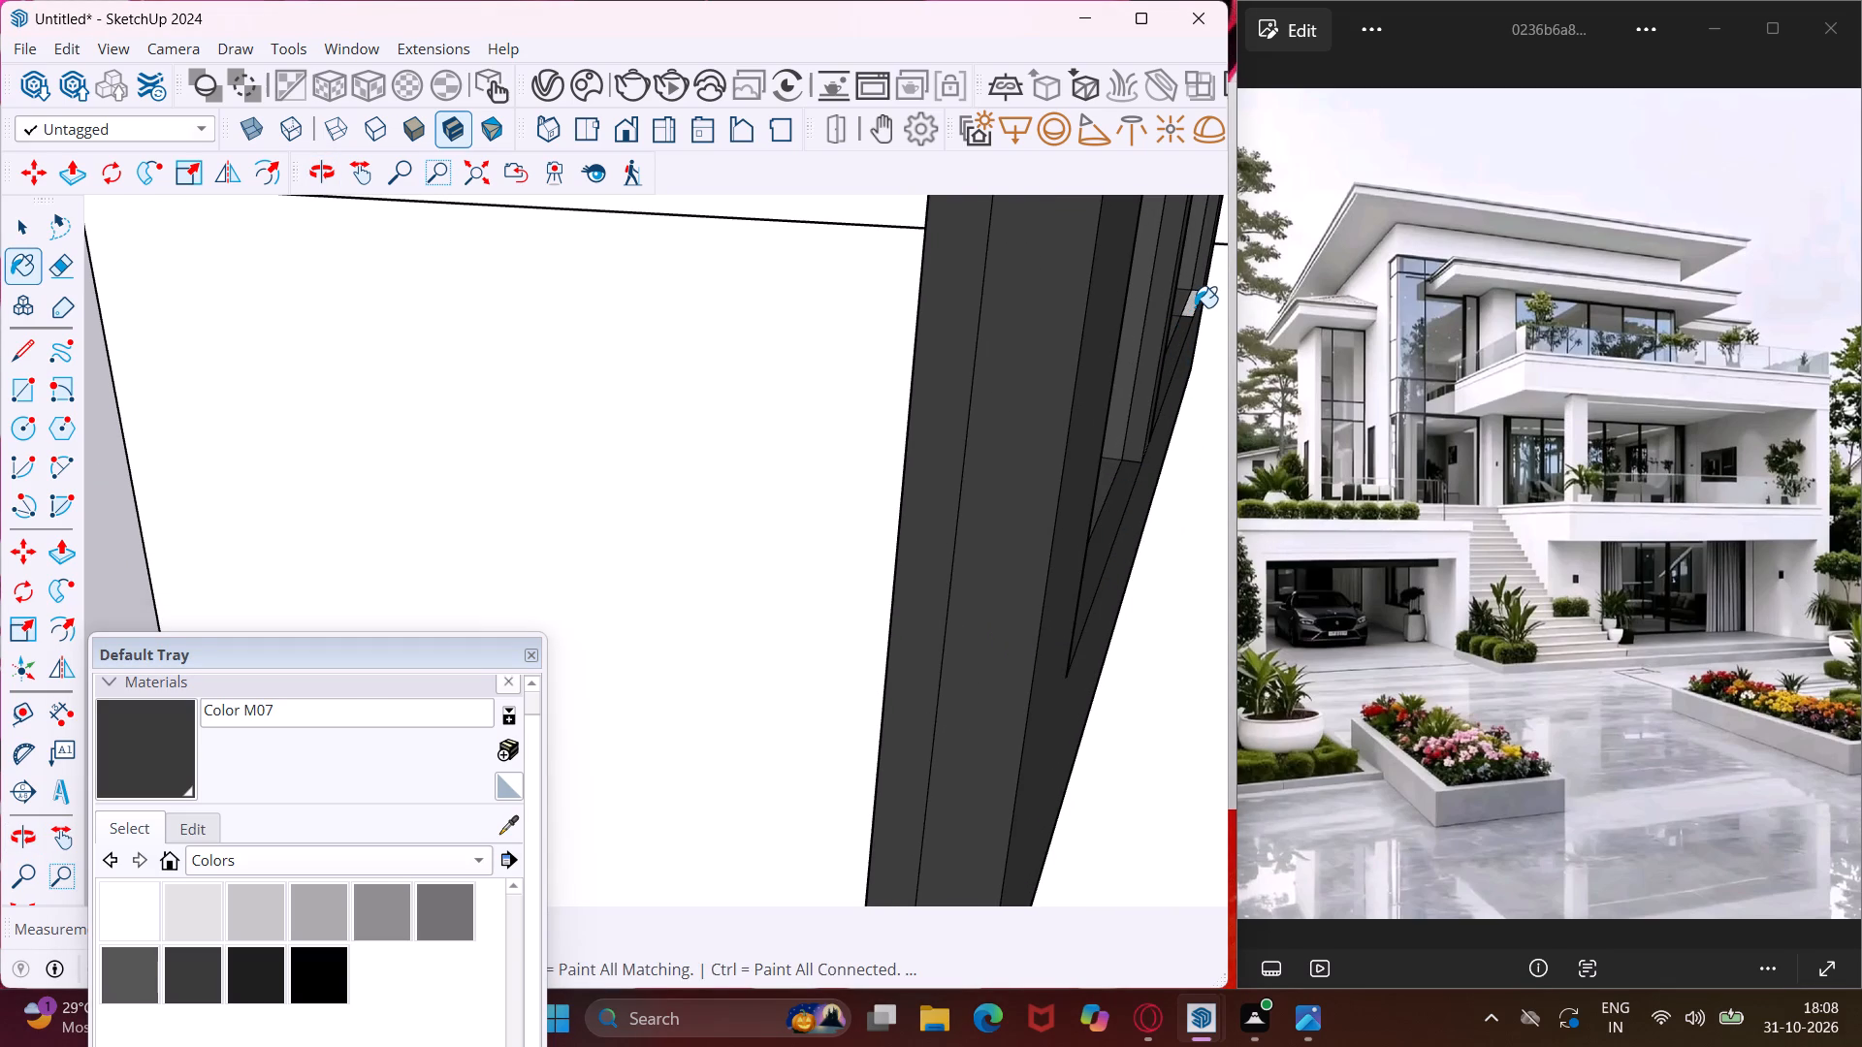
click(1195, 305)
Paint the light underside strips of the tall window's lower crossbar, on both sides of the mullion, with Color M07.
scroll(1054, 521, down, 20)
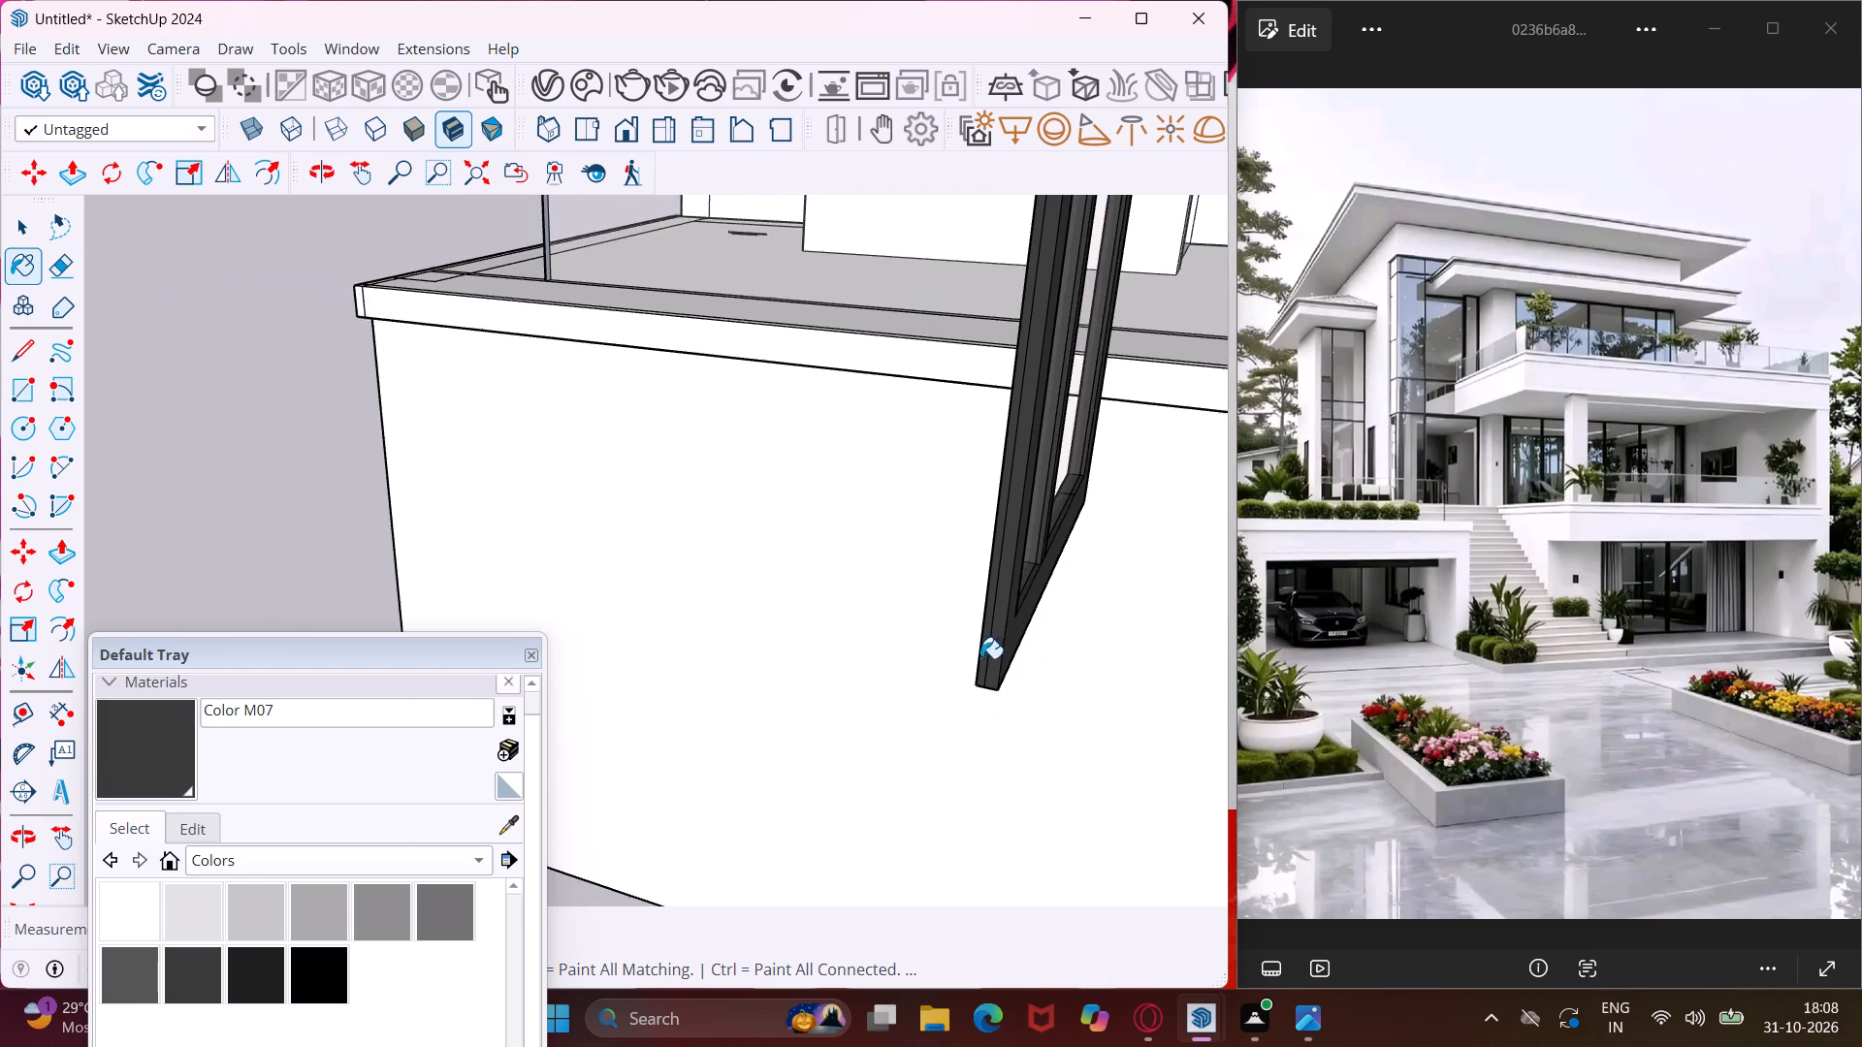
scroll(1008, 600, down, 17)
scroll(1004, 633, down, 5)
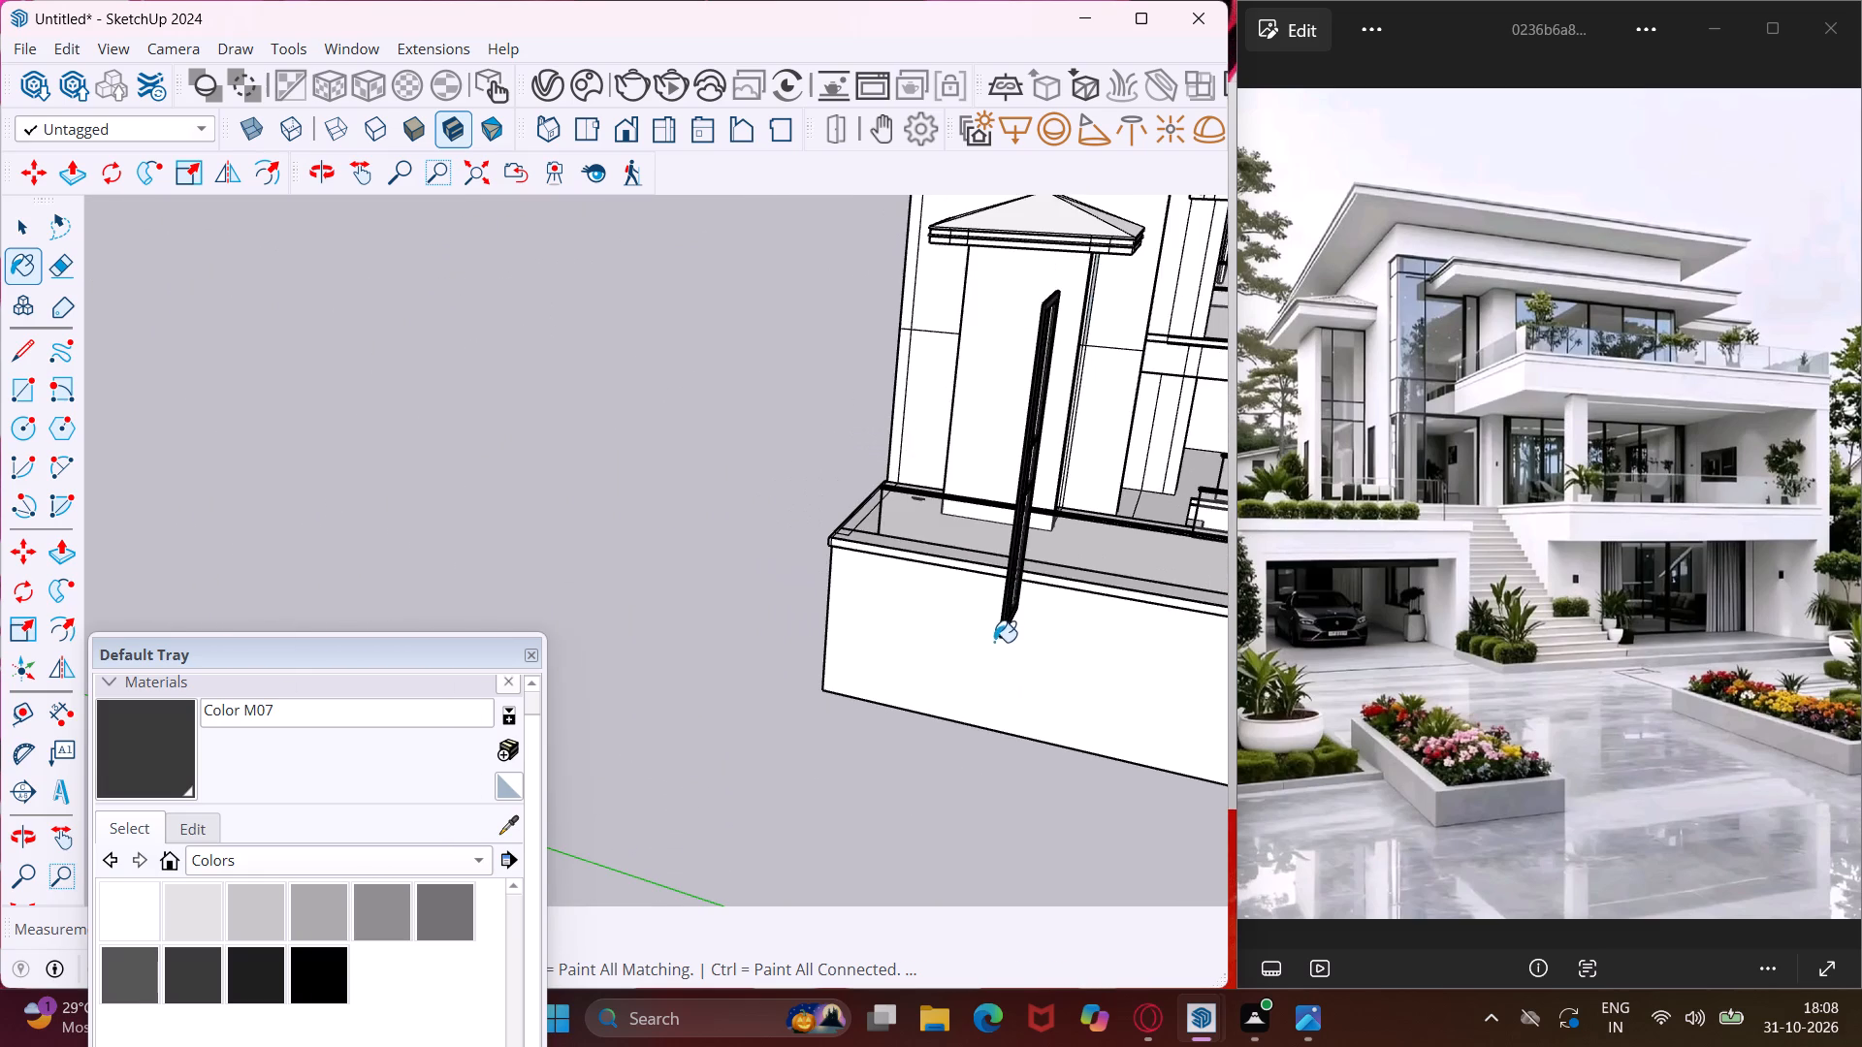
middle_drag(1017, 556, 842, 458)
scroll(918, 446, up, 10)
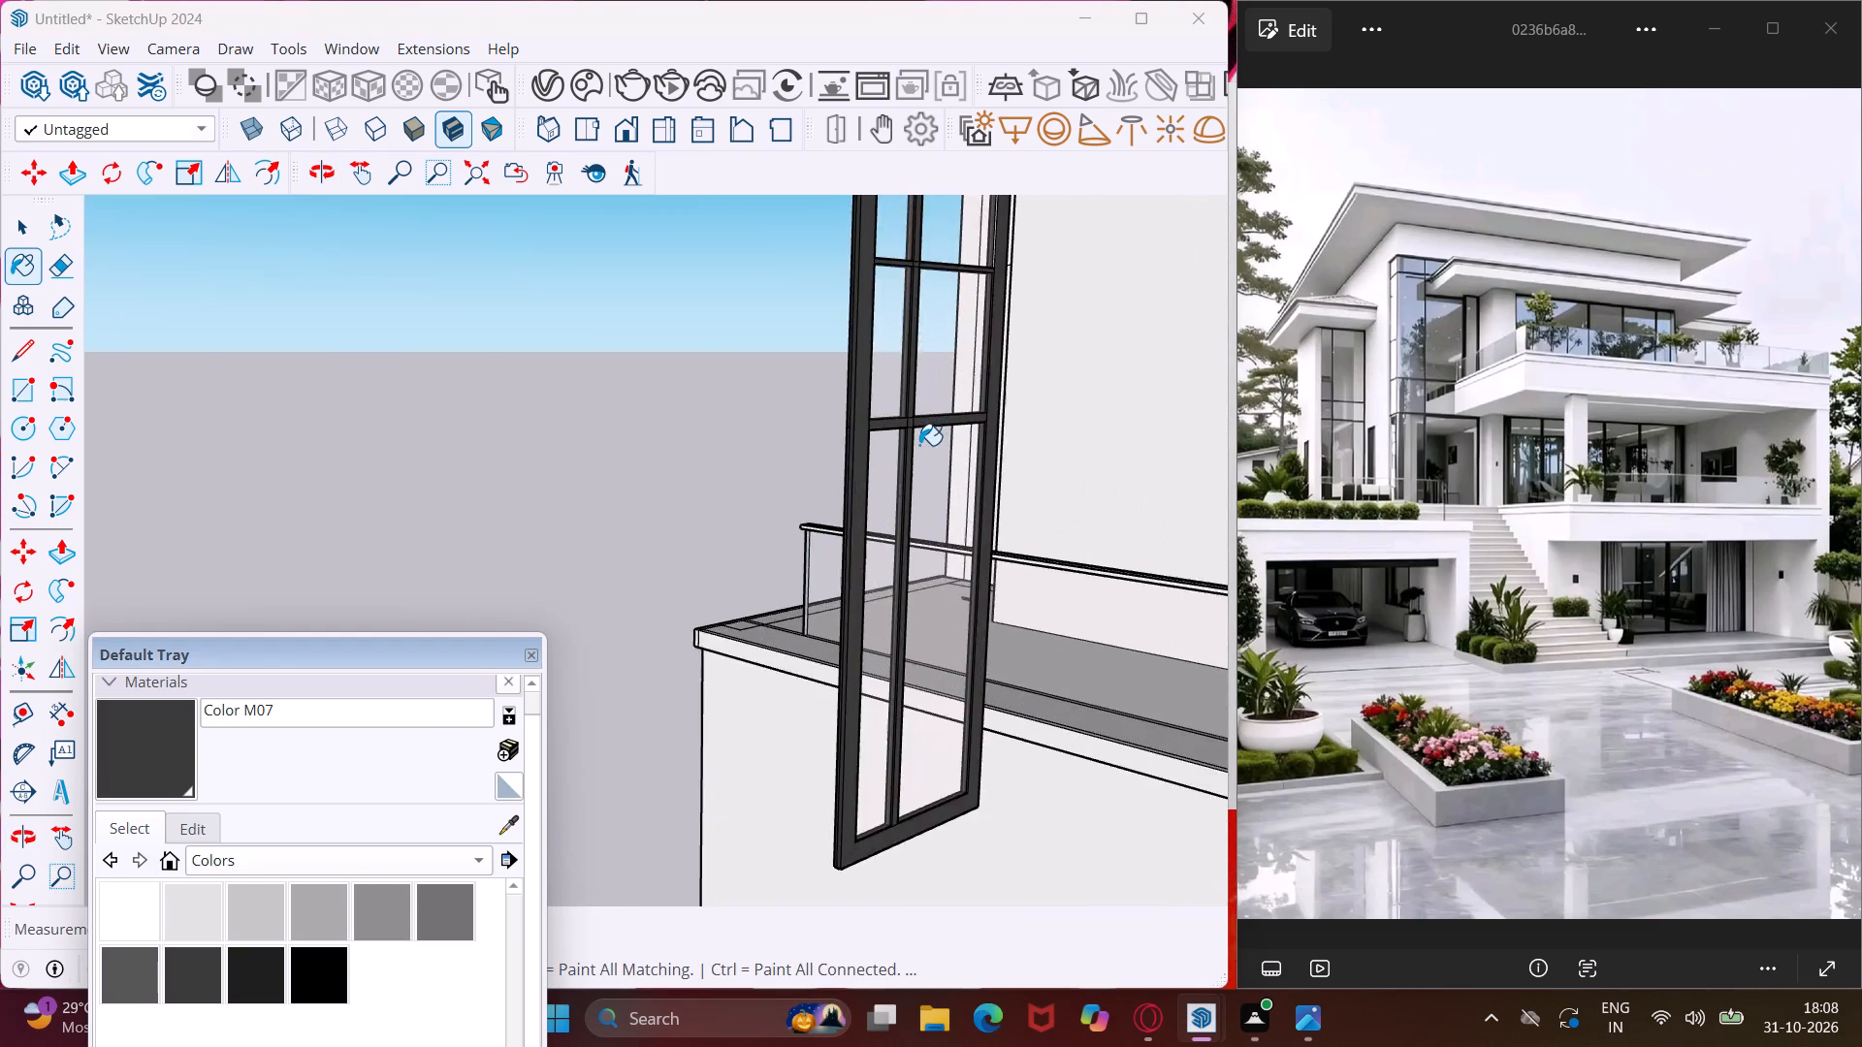
scroll(919, 445, up, 6)
middle_drag(919, 445, 966, 199)
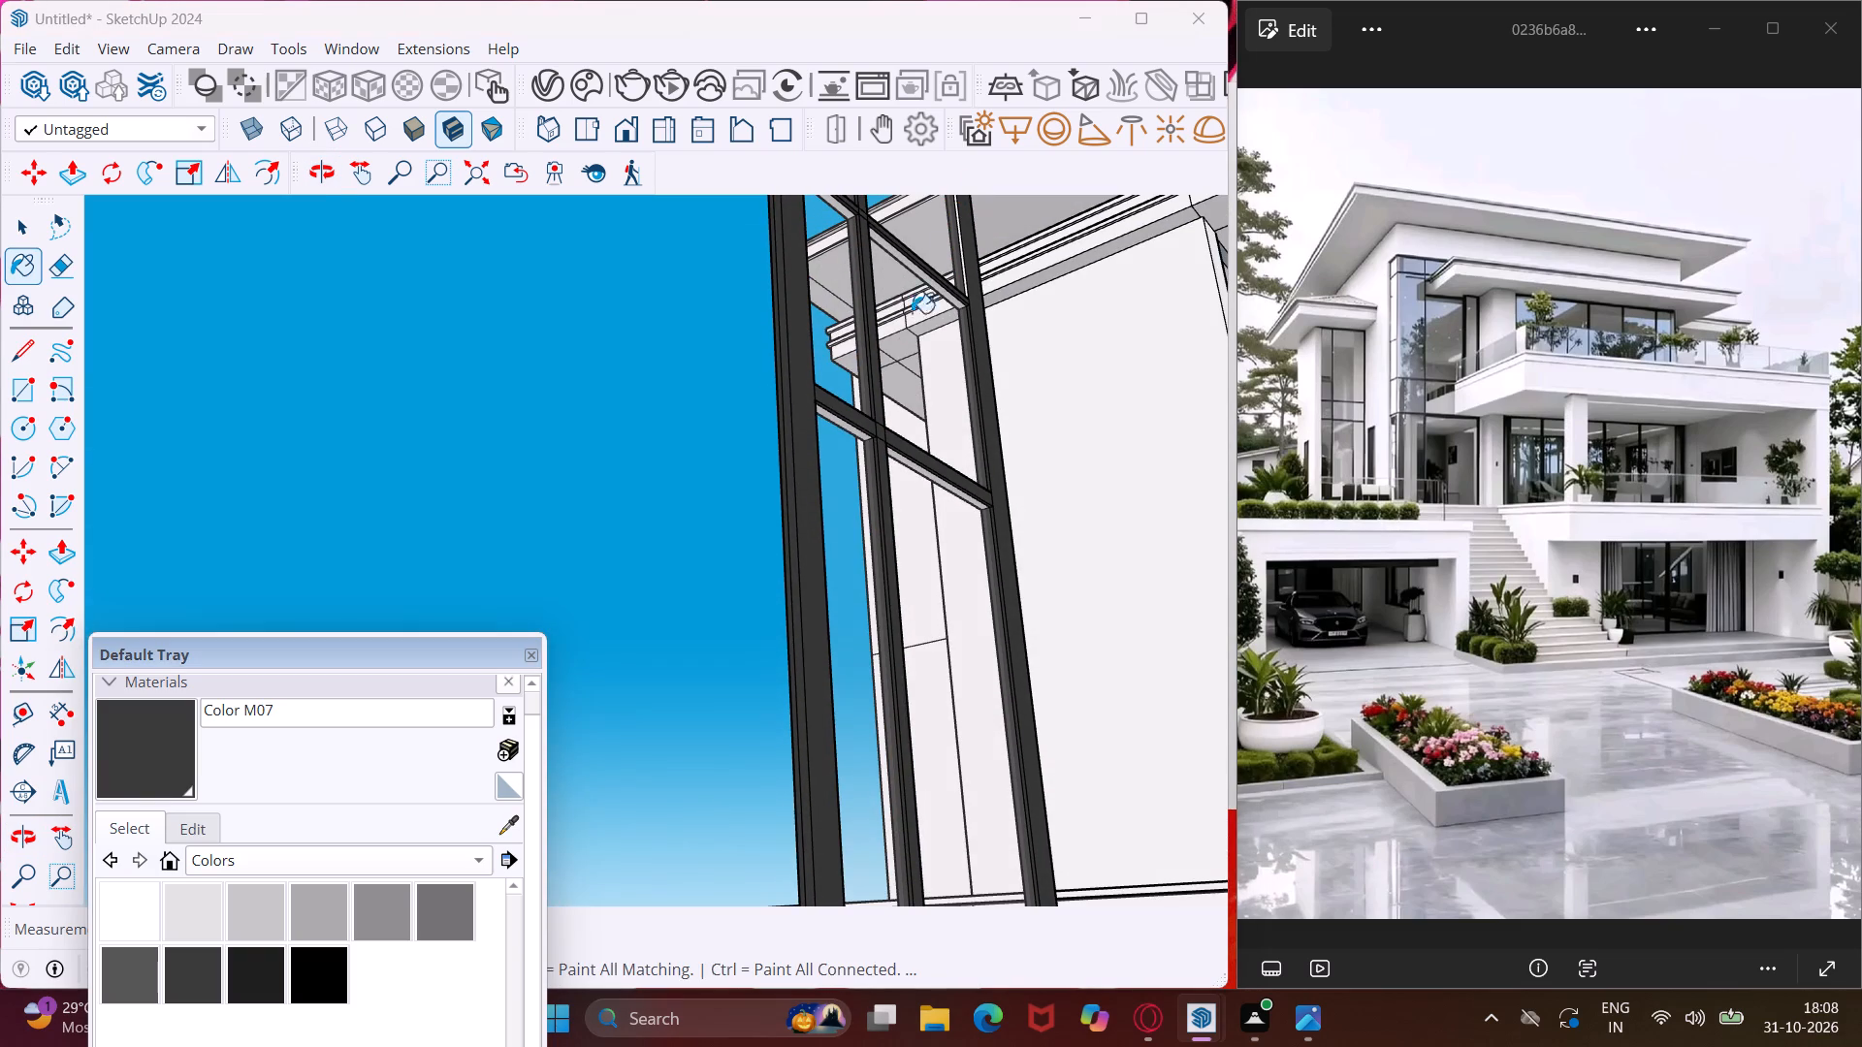
middle_drag(817, 488, 1143, 487)
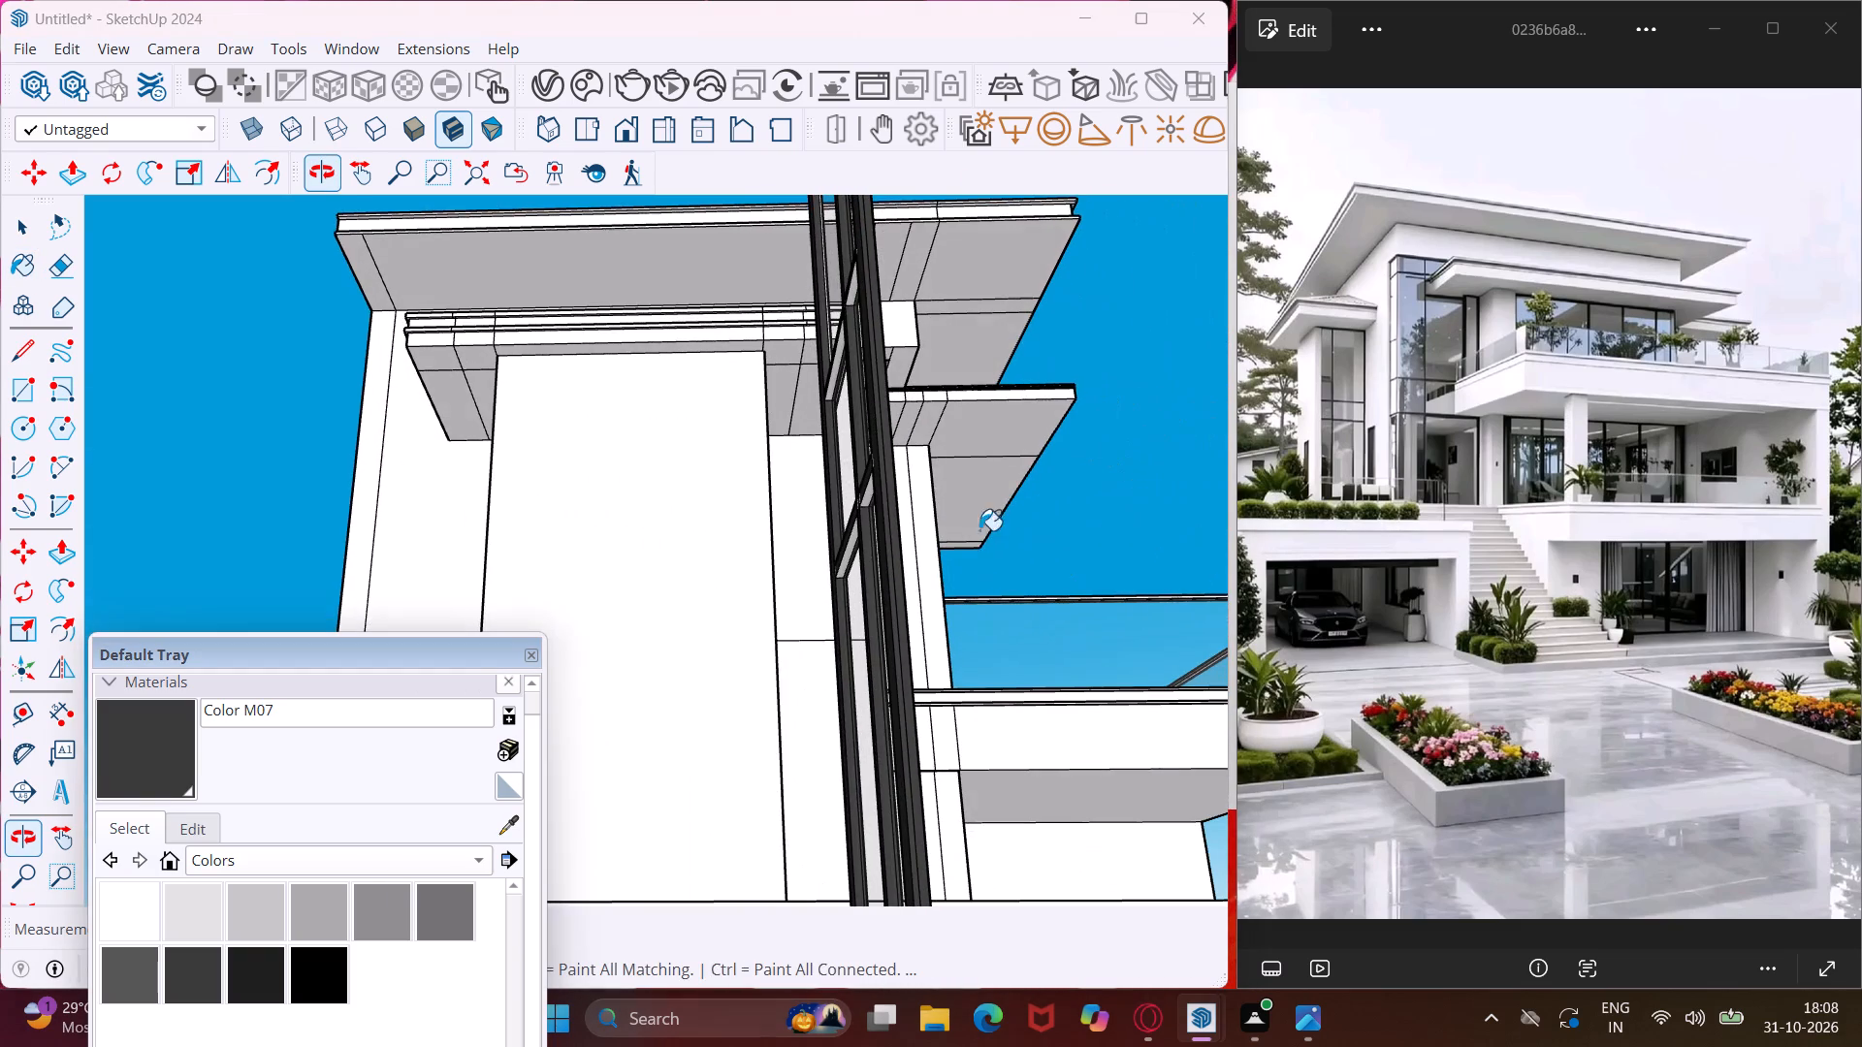
scroll(853, 502, up, 14)
click(889, 496)
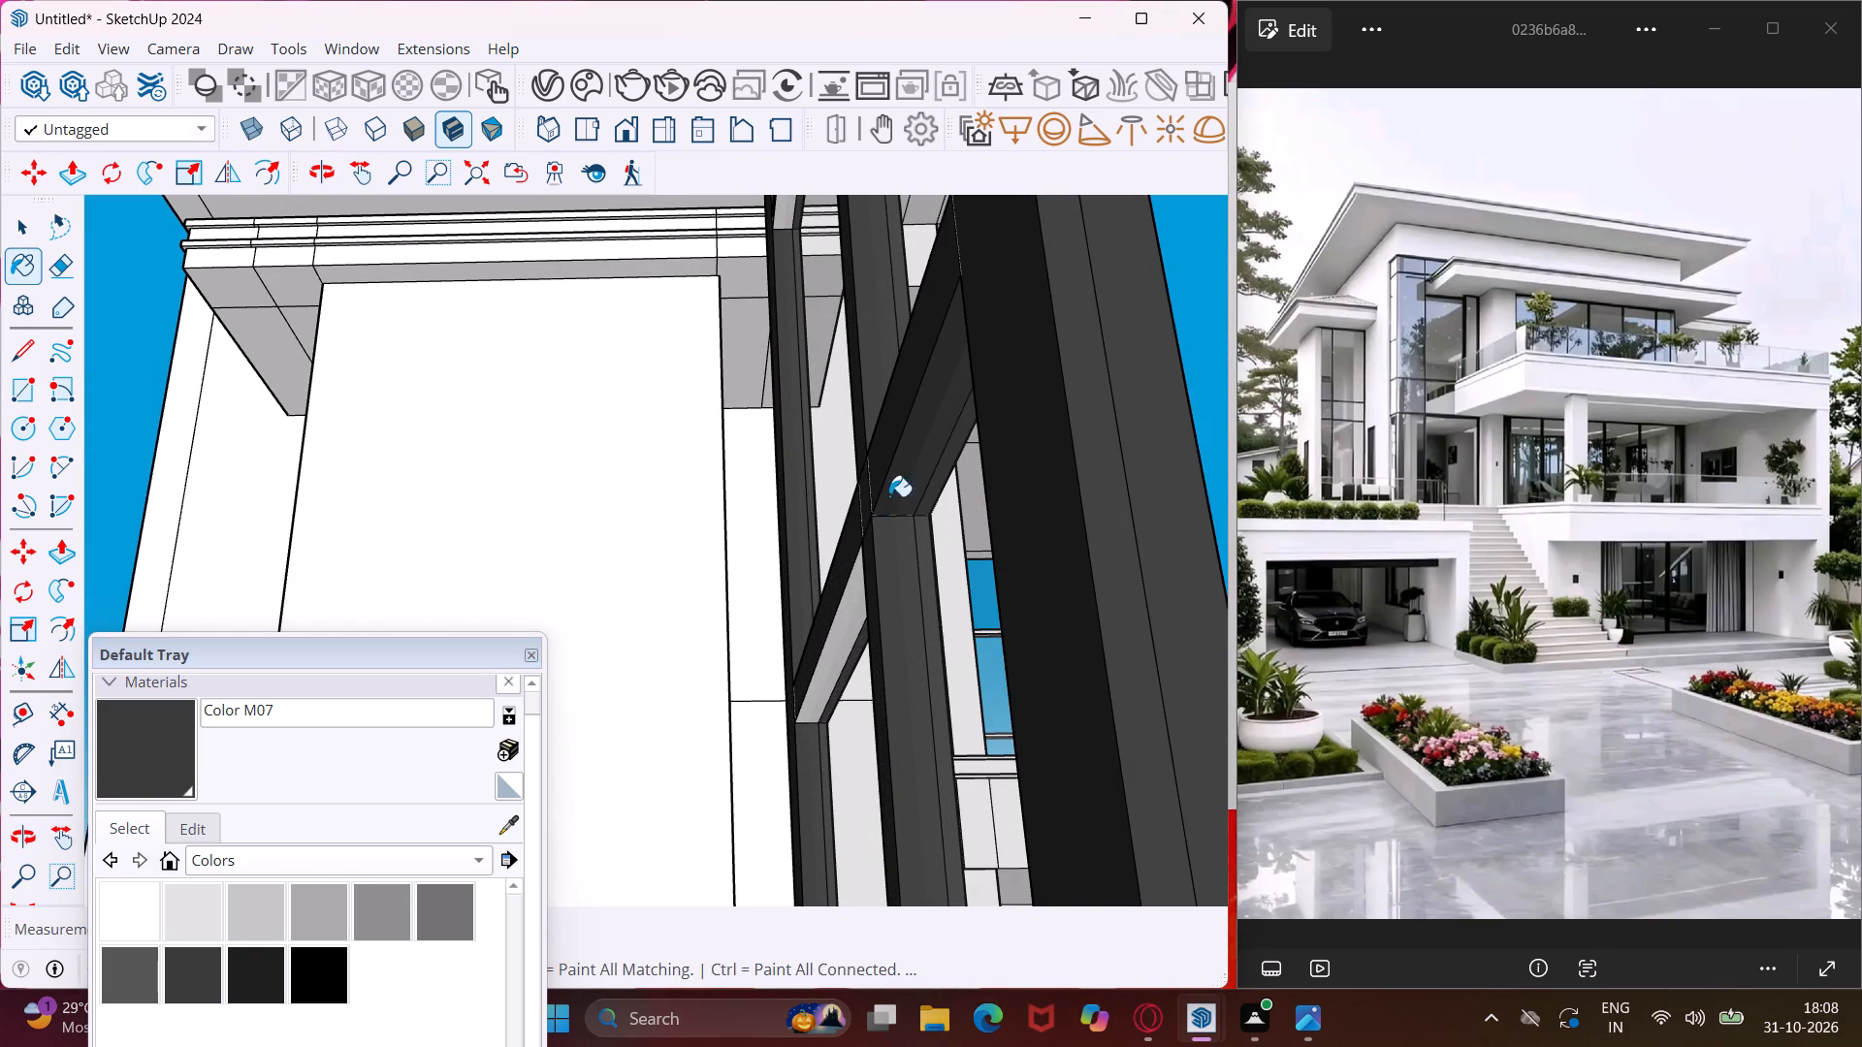
click(844, 599)
Paint the light underside strips of the tall window's upper crossbar, on both sides of the mullion, with Color M07.
middle_drag(844, 599, 860, 657)
scroll(857, 639, down, 15)
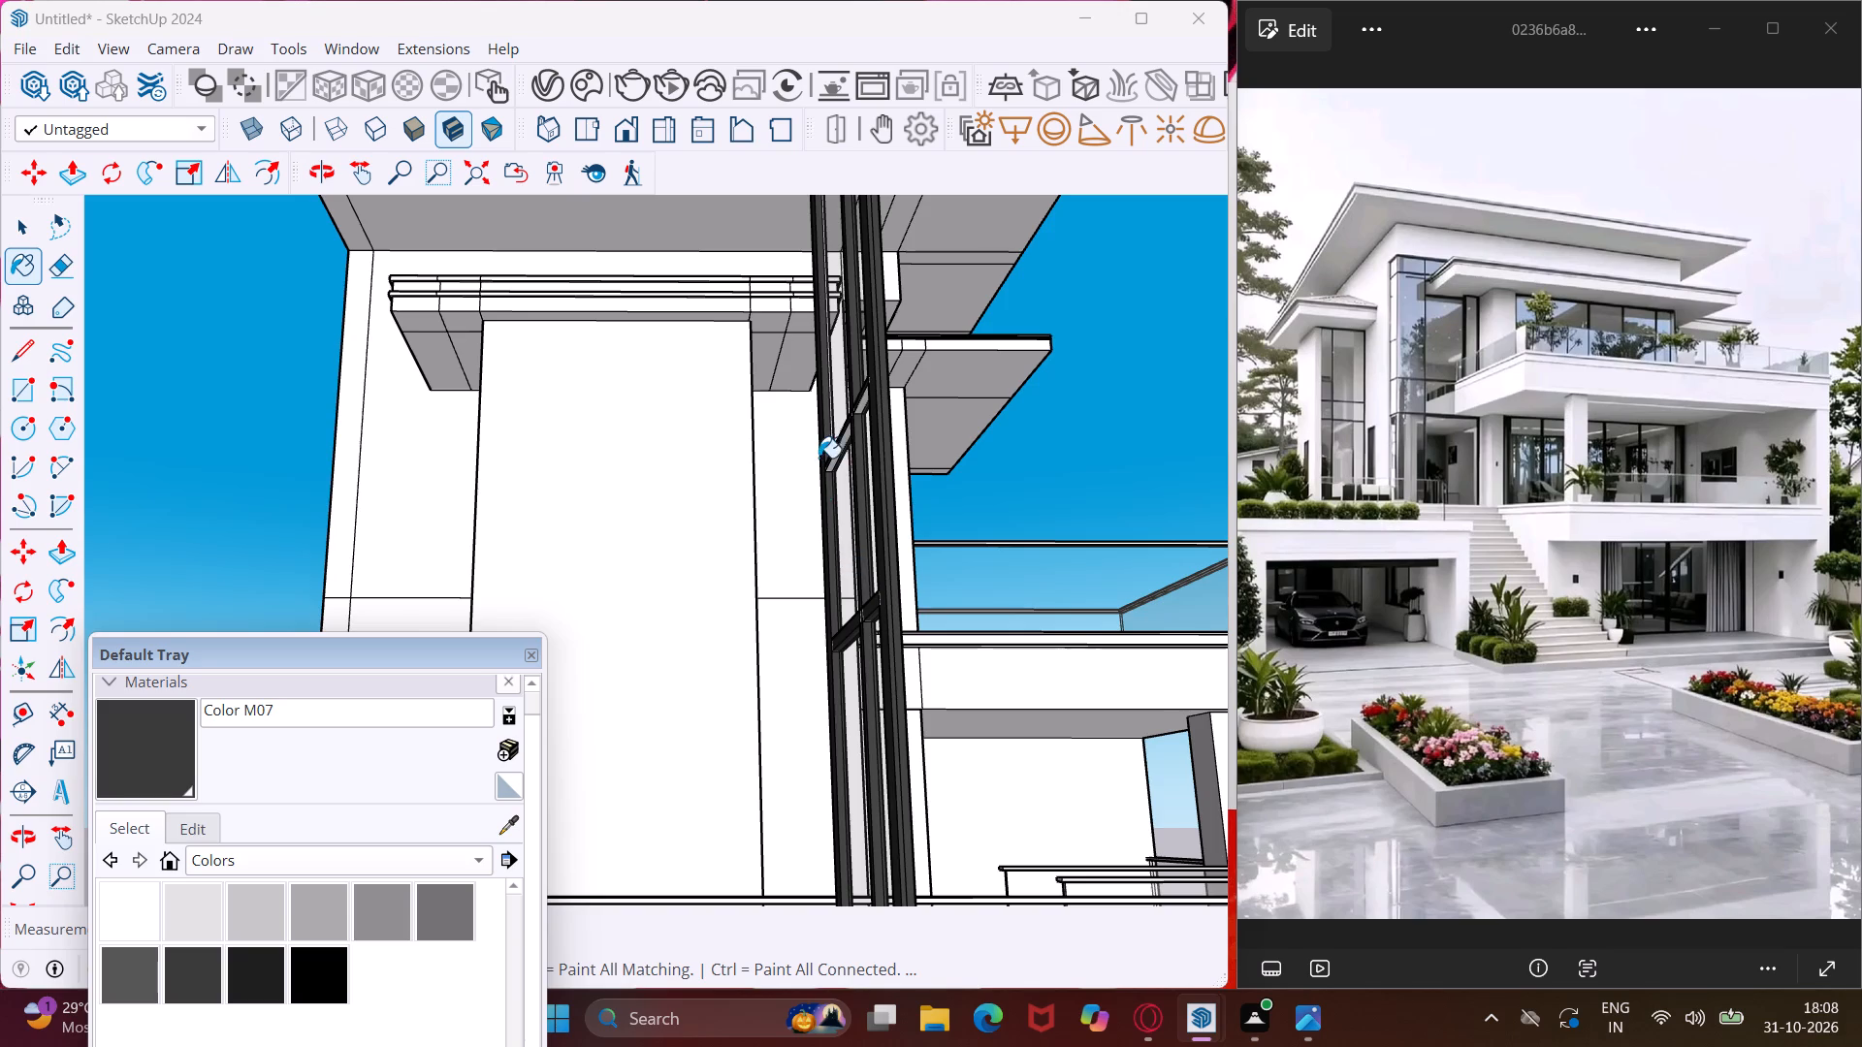
scroll(819, 458, up, 16)
click(871, 353)
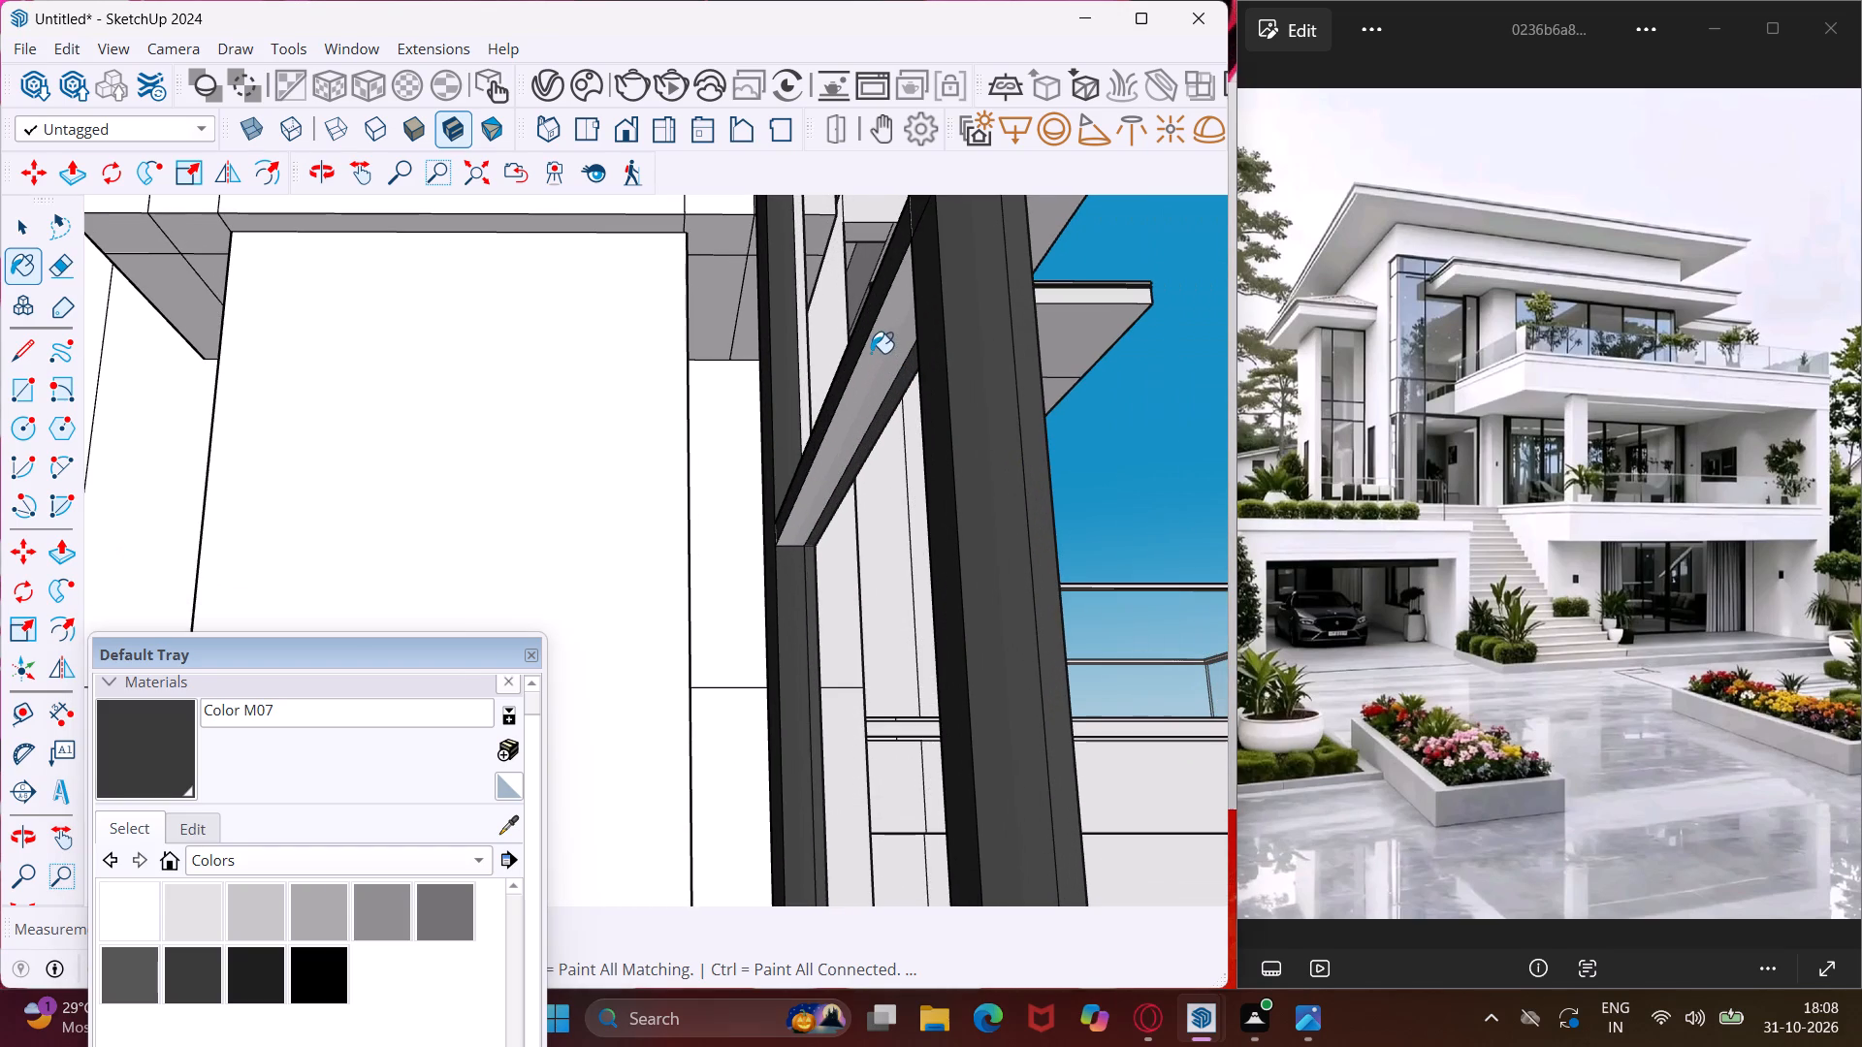
scroll(926, 272, down, 9)
scroll(942, 215, up, 3)
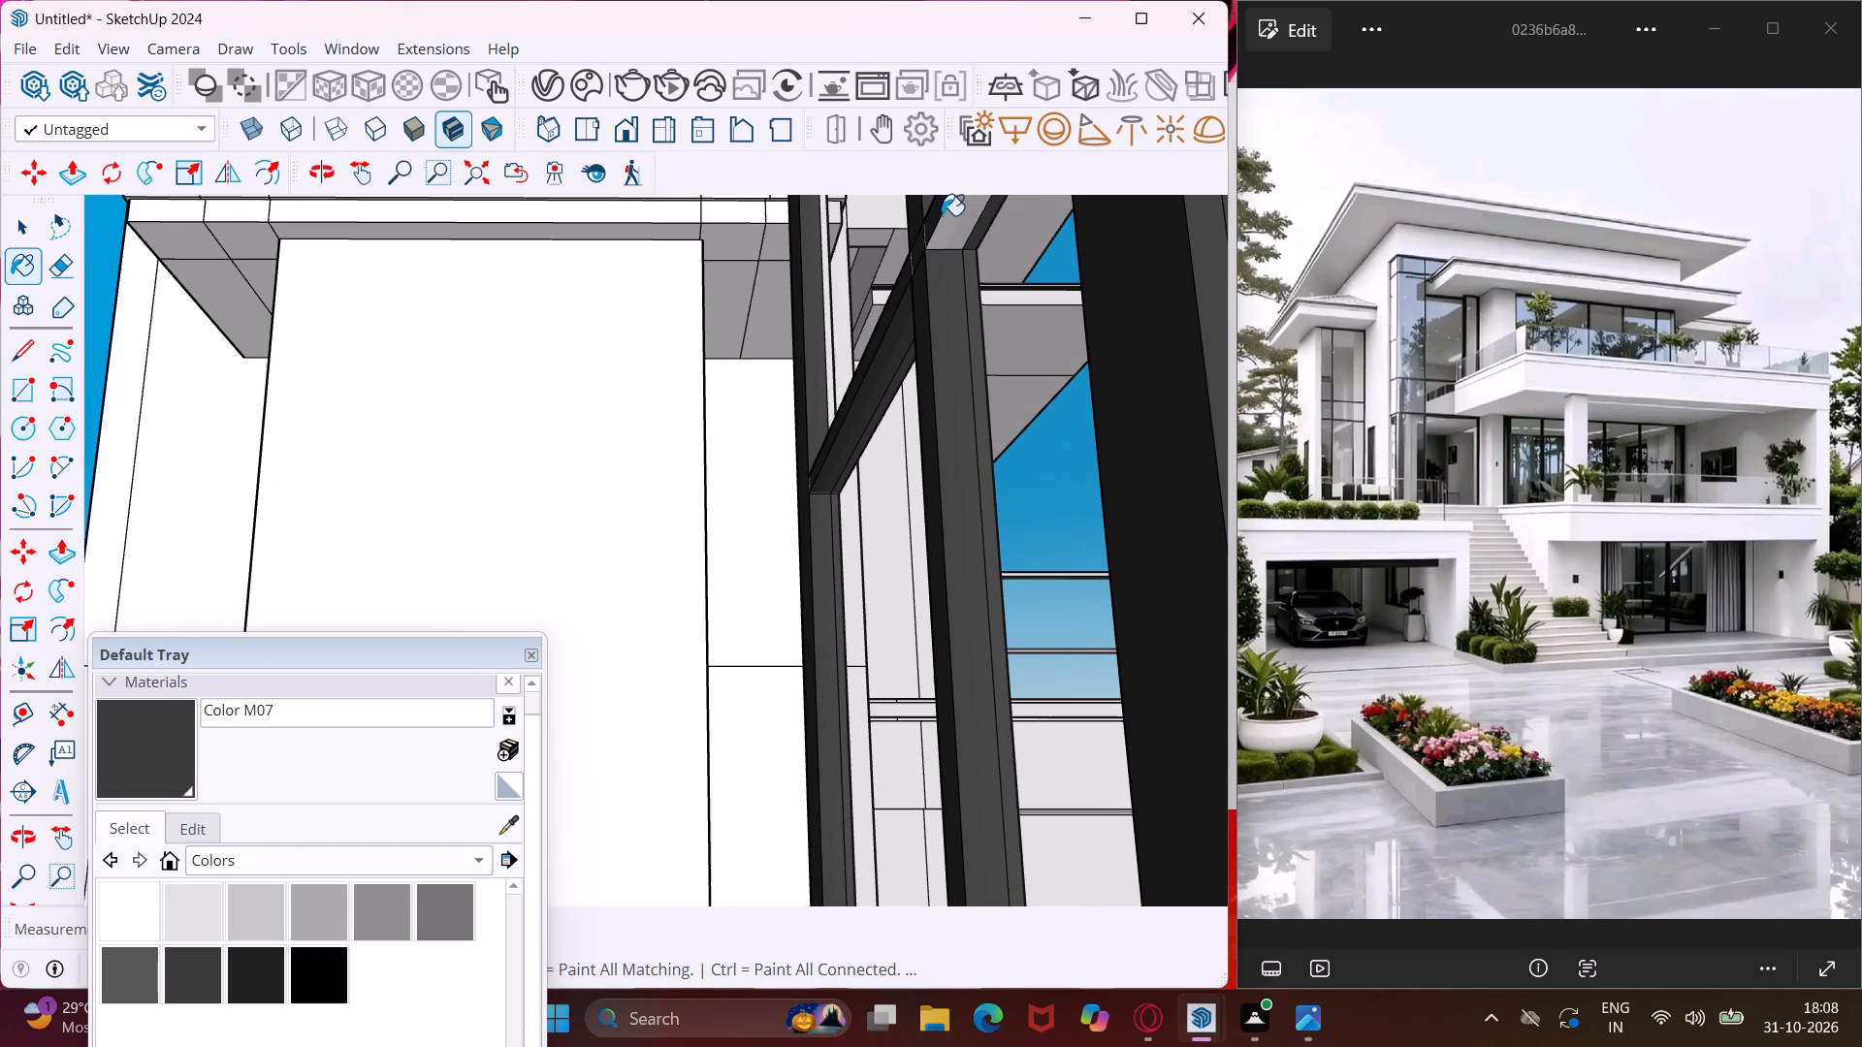
click(939, 215)
click(937, 232)
click(934, 238)
Paint the narrow light strip on the tall frame's outer stile, just above the crossbar, with Color M07.
middle_drag(934, 238, 794, 342)
scroll(947, 298, up, 4)
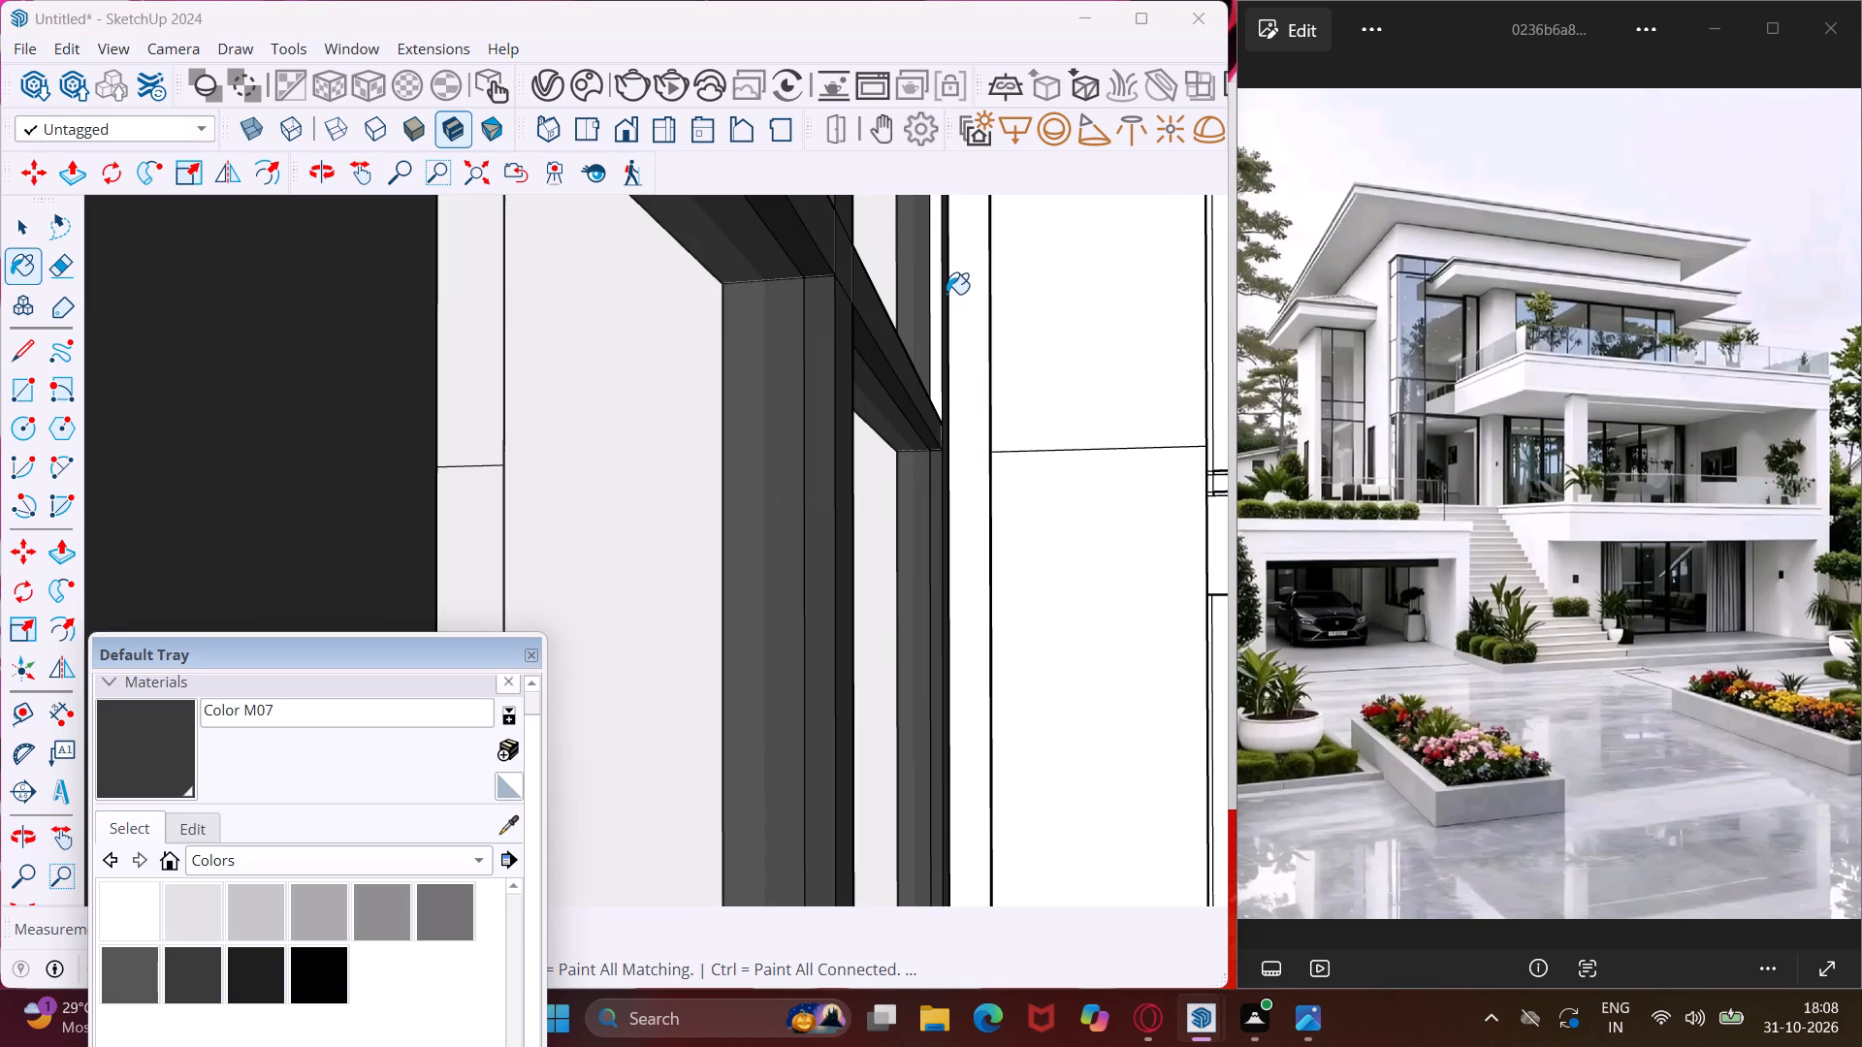
scroll(947, 294, up, 1)
click(941, 291)
click(932, 317)
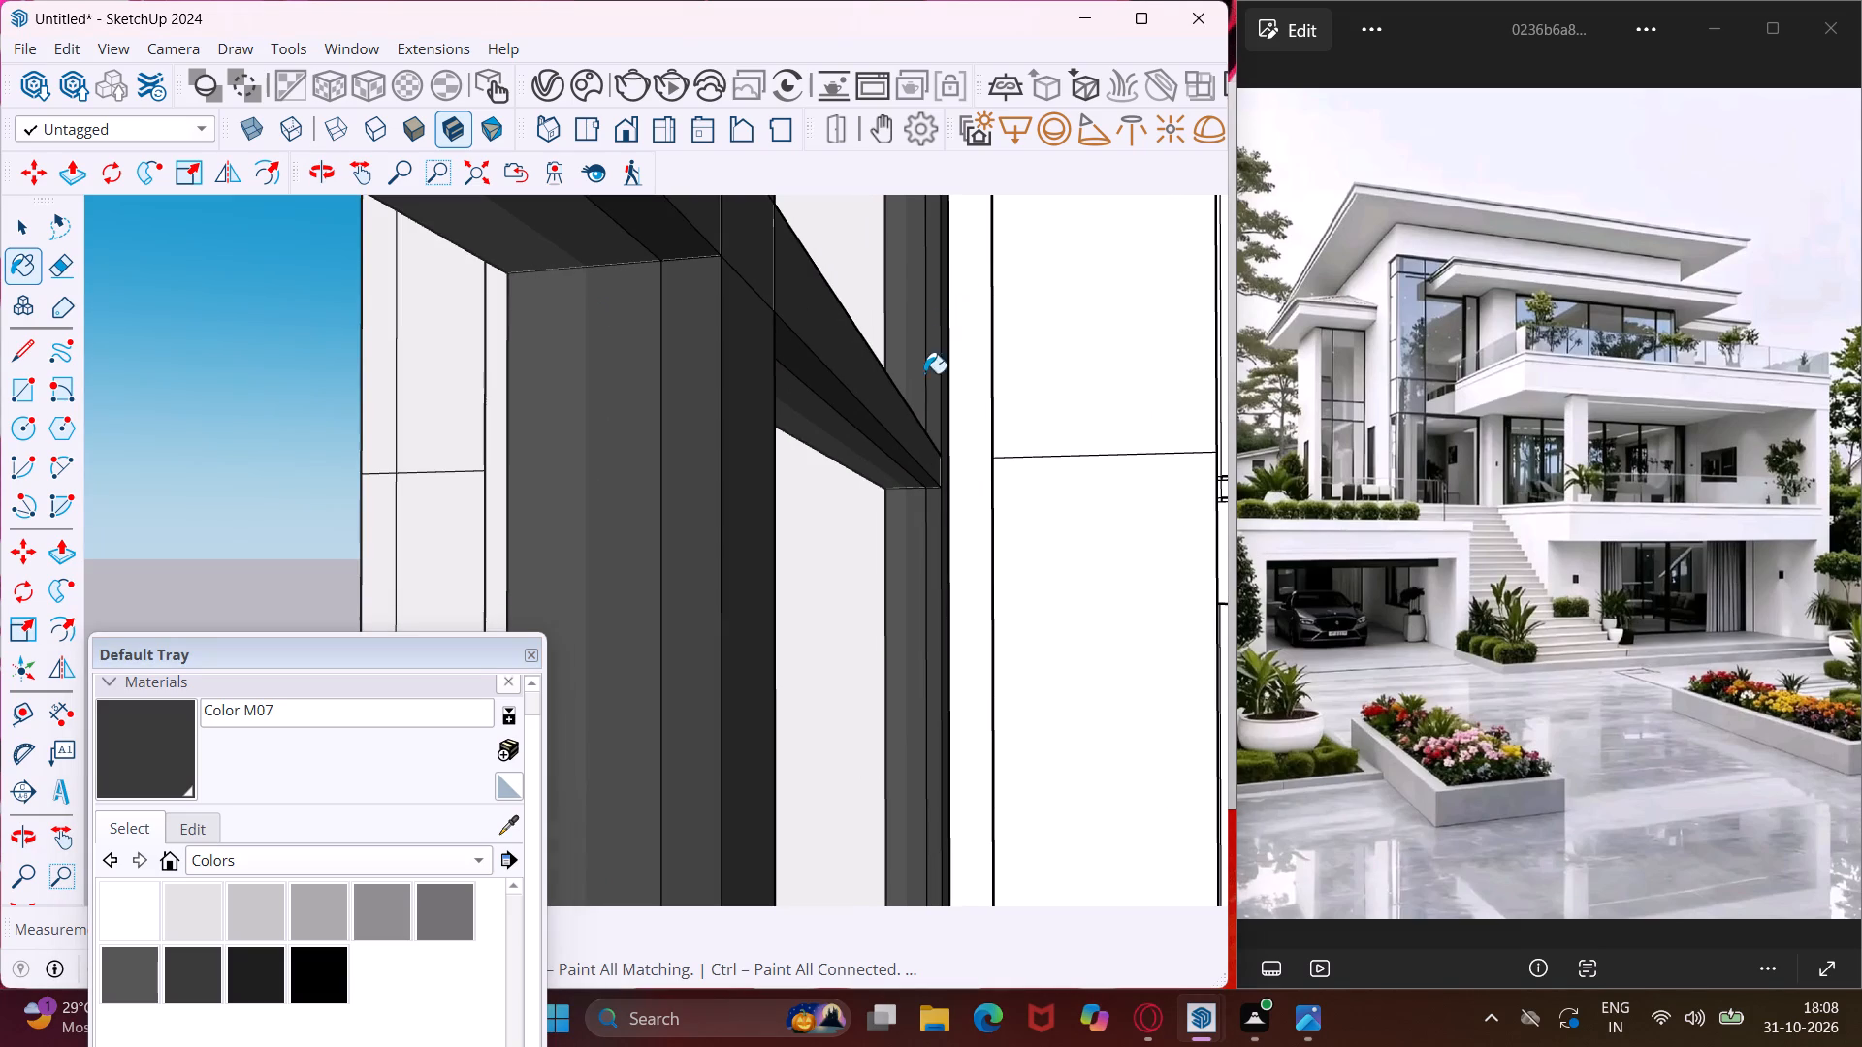
Paint the light strips under the tall frame's top rail, on both sides of the mullion, with Color M07.
scroll(876, 506, down, 5)
scroll(787, 556, down, 1)
middle_drag(792, 564, 1021, 708)
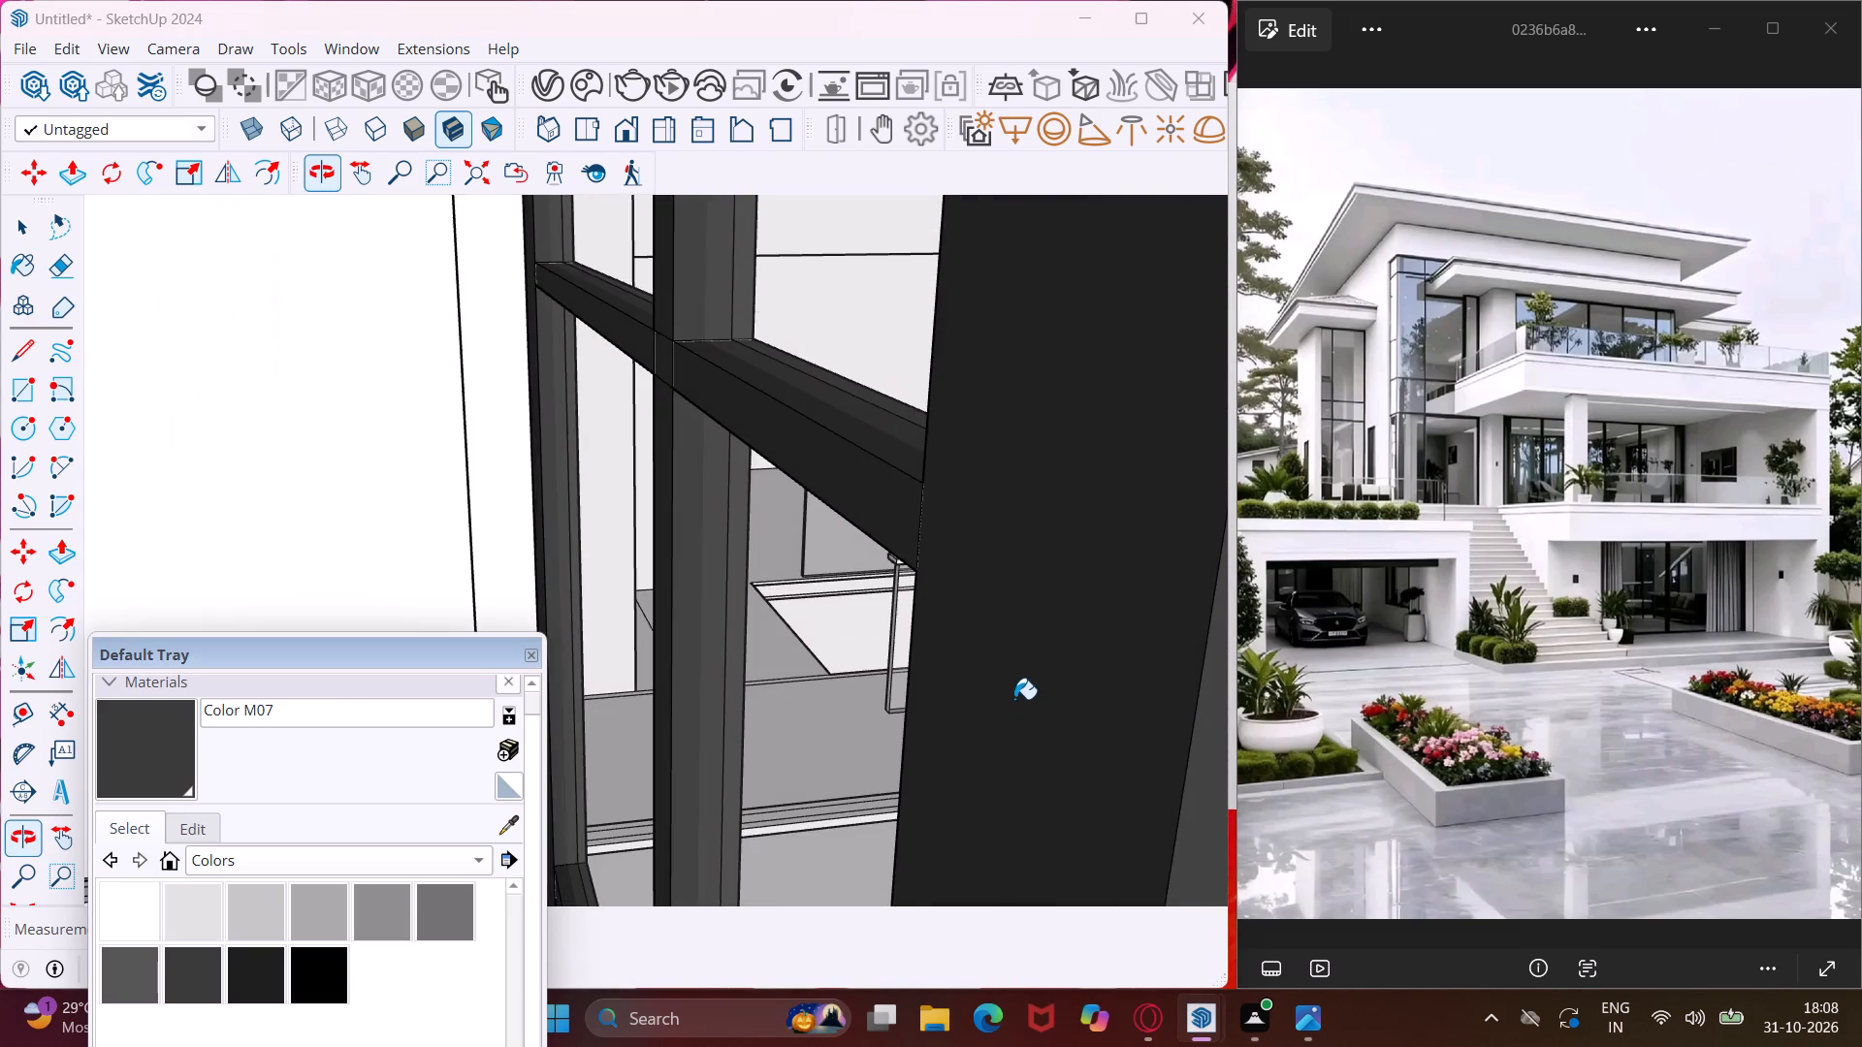
scroll(1008, 694, down, 18)
scroll(993, 691, down, 6)
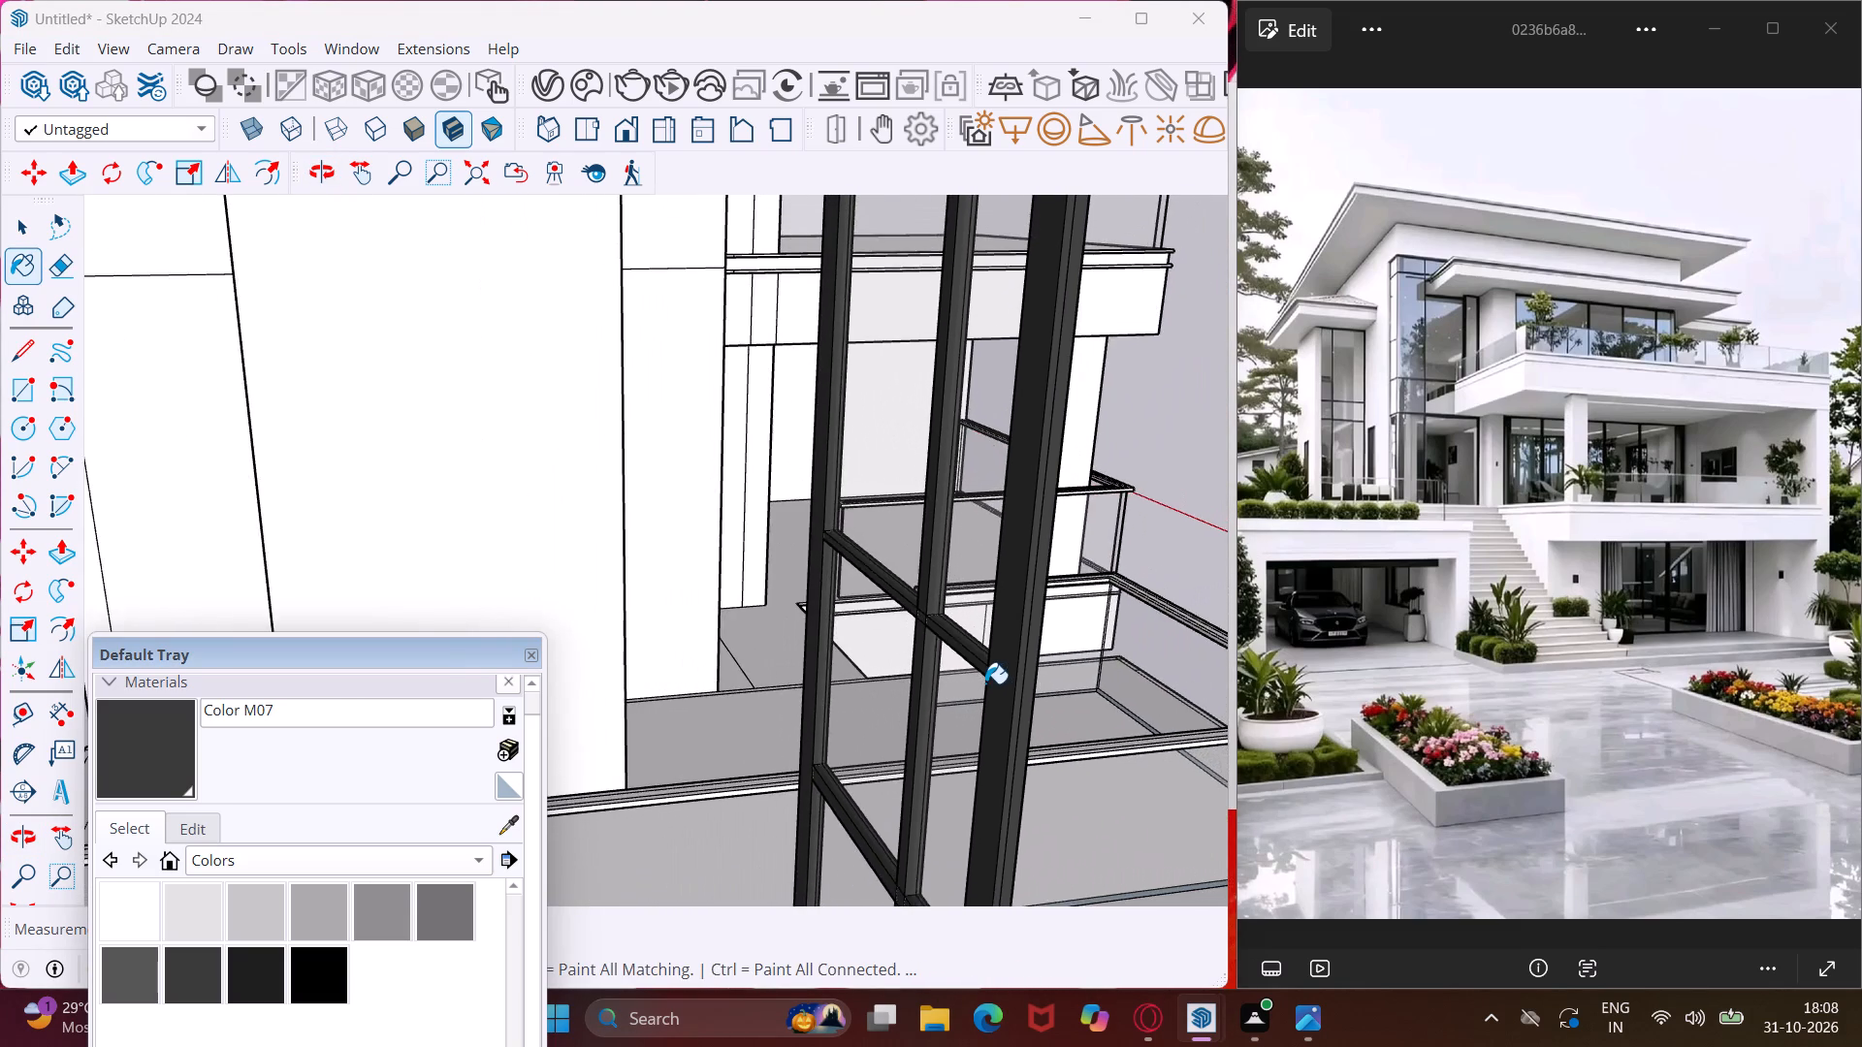
scroll(985, 683, down, 16)
middle_drag(976, 551, 964, 515)
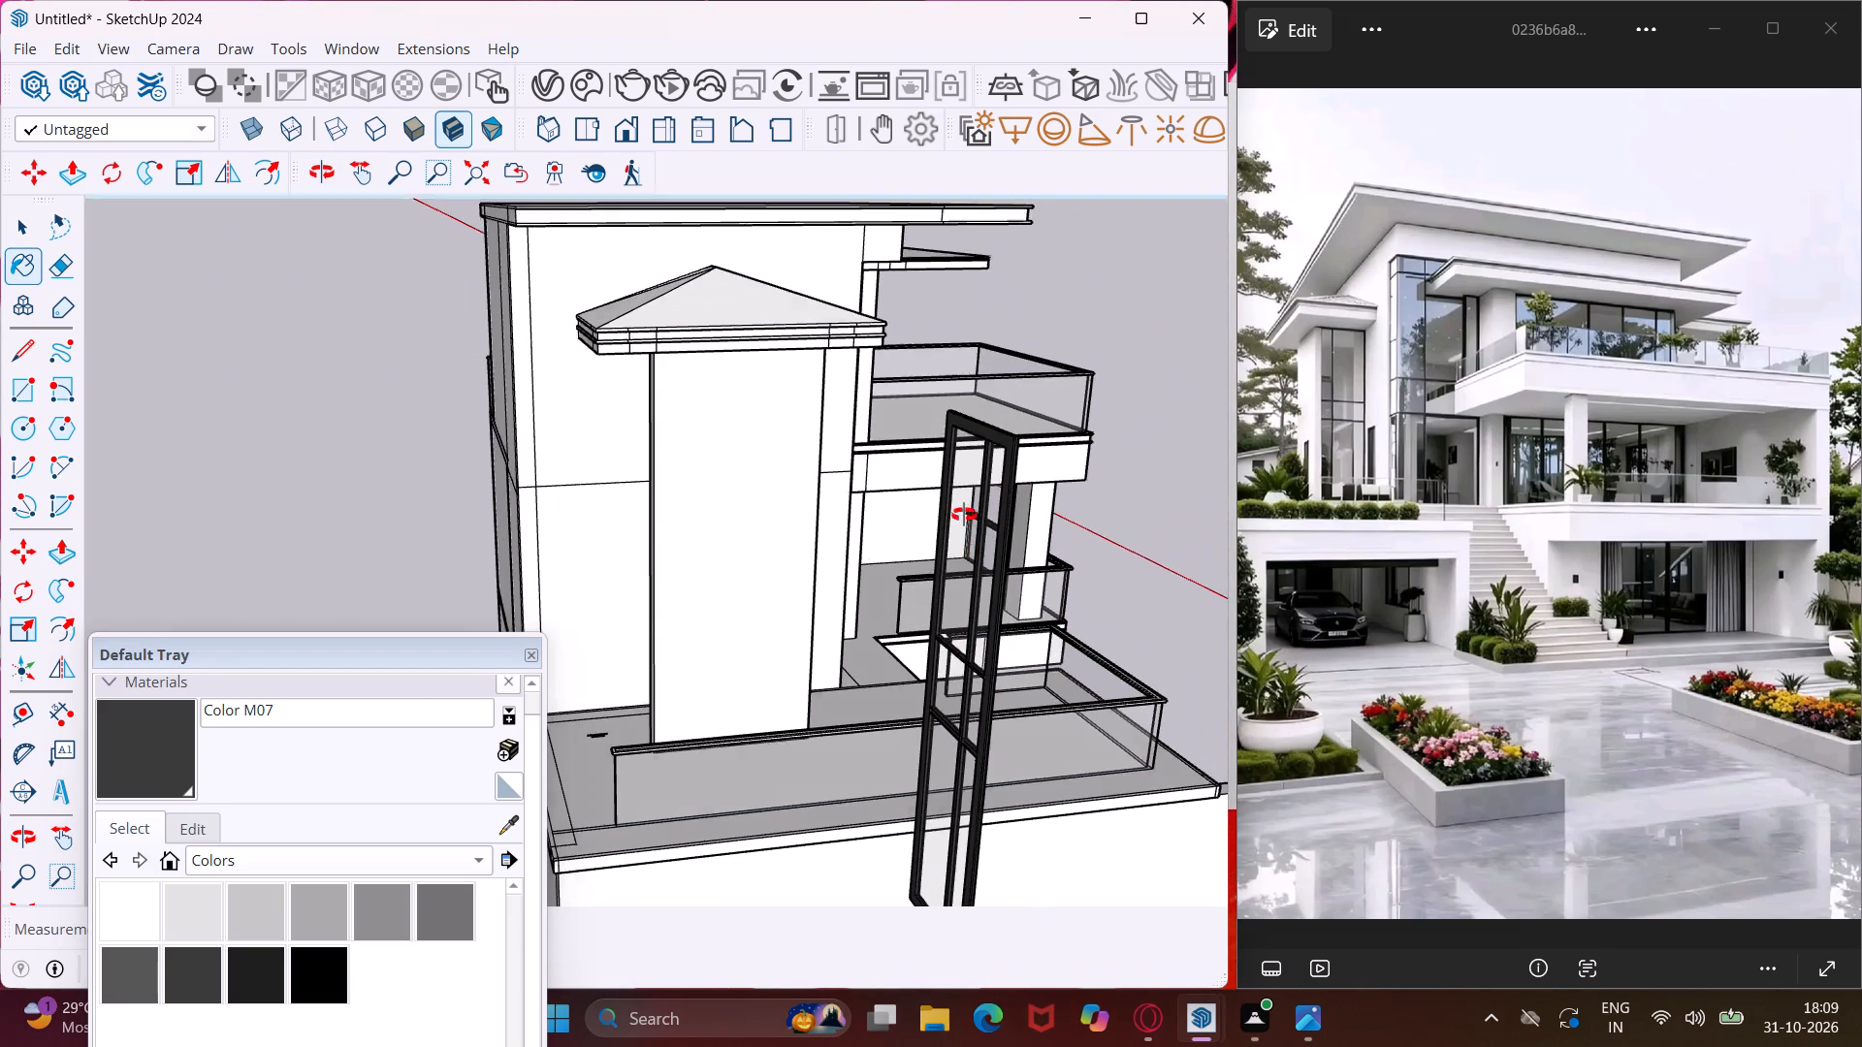
middle_drag(964, 515, 984, 348)
scroll(957, 238, up, 4)
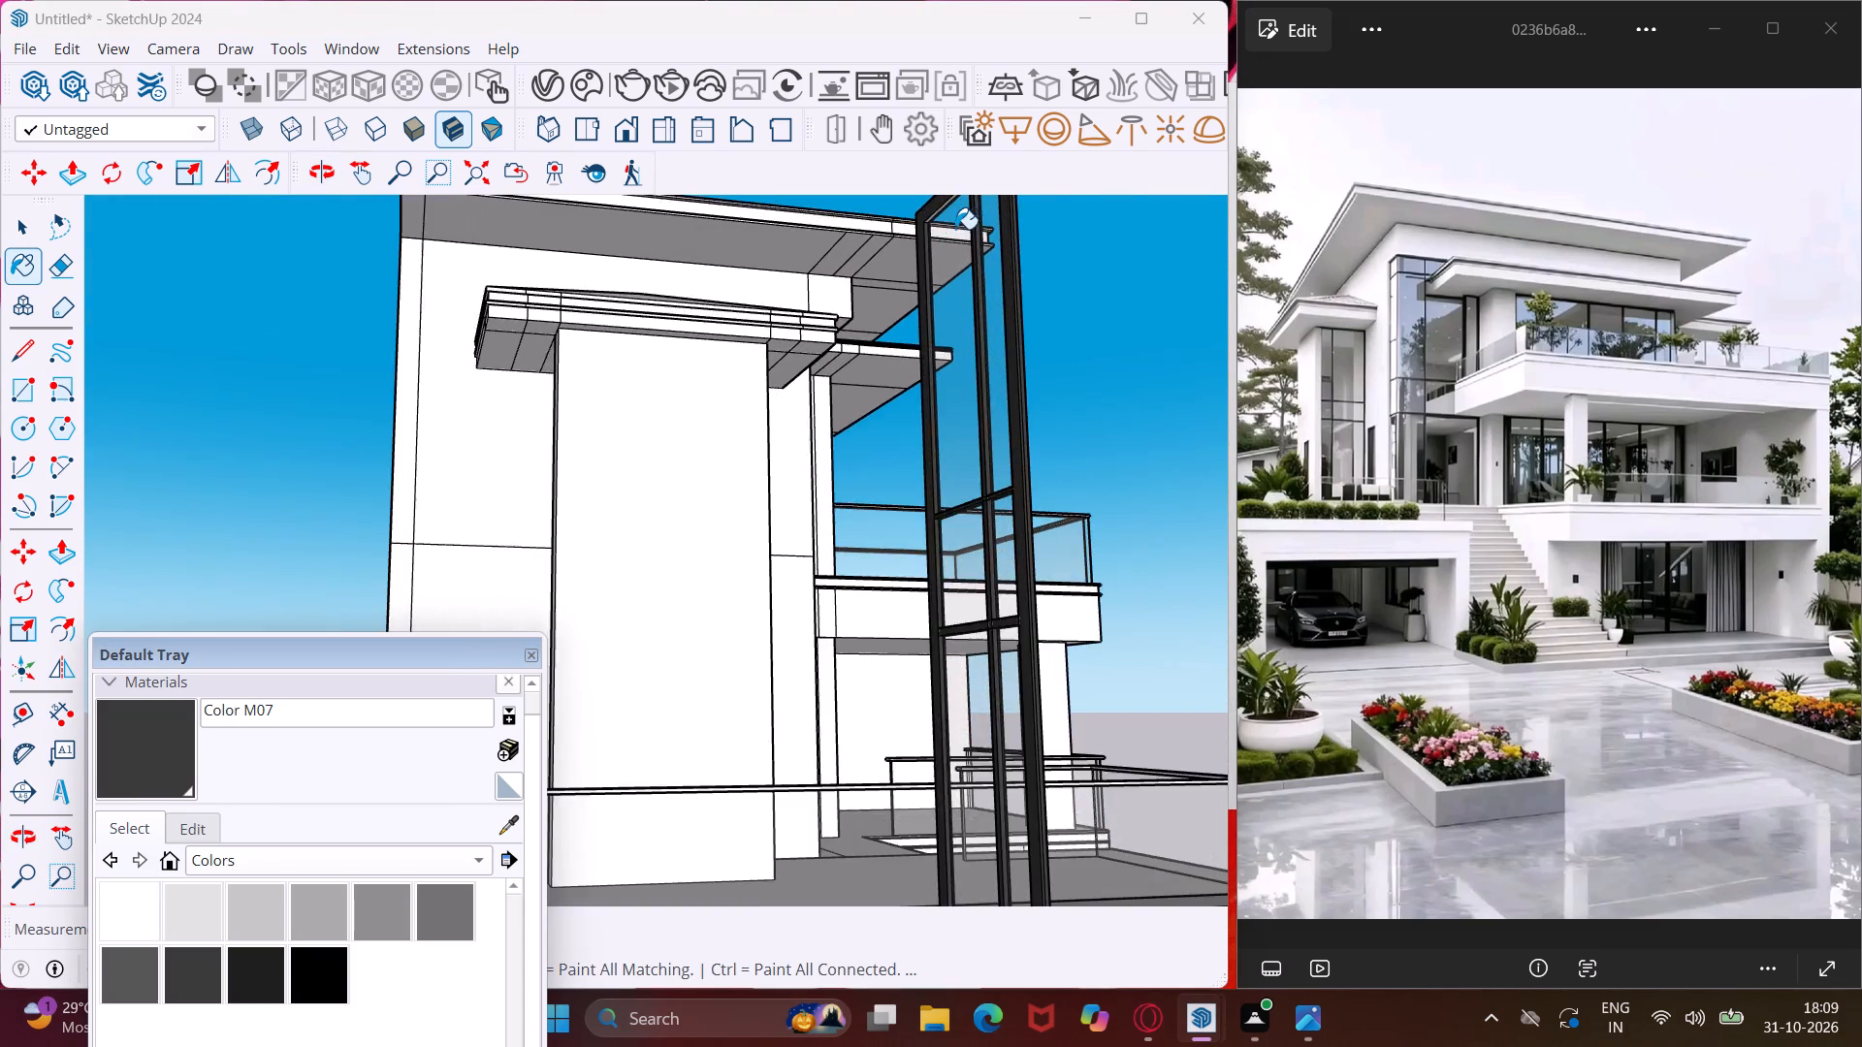
scroll(955, 224, up, 15)
middle_drag(955, 224, 840, 250)
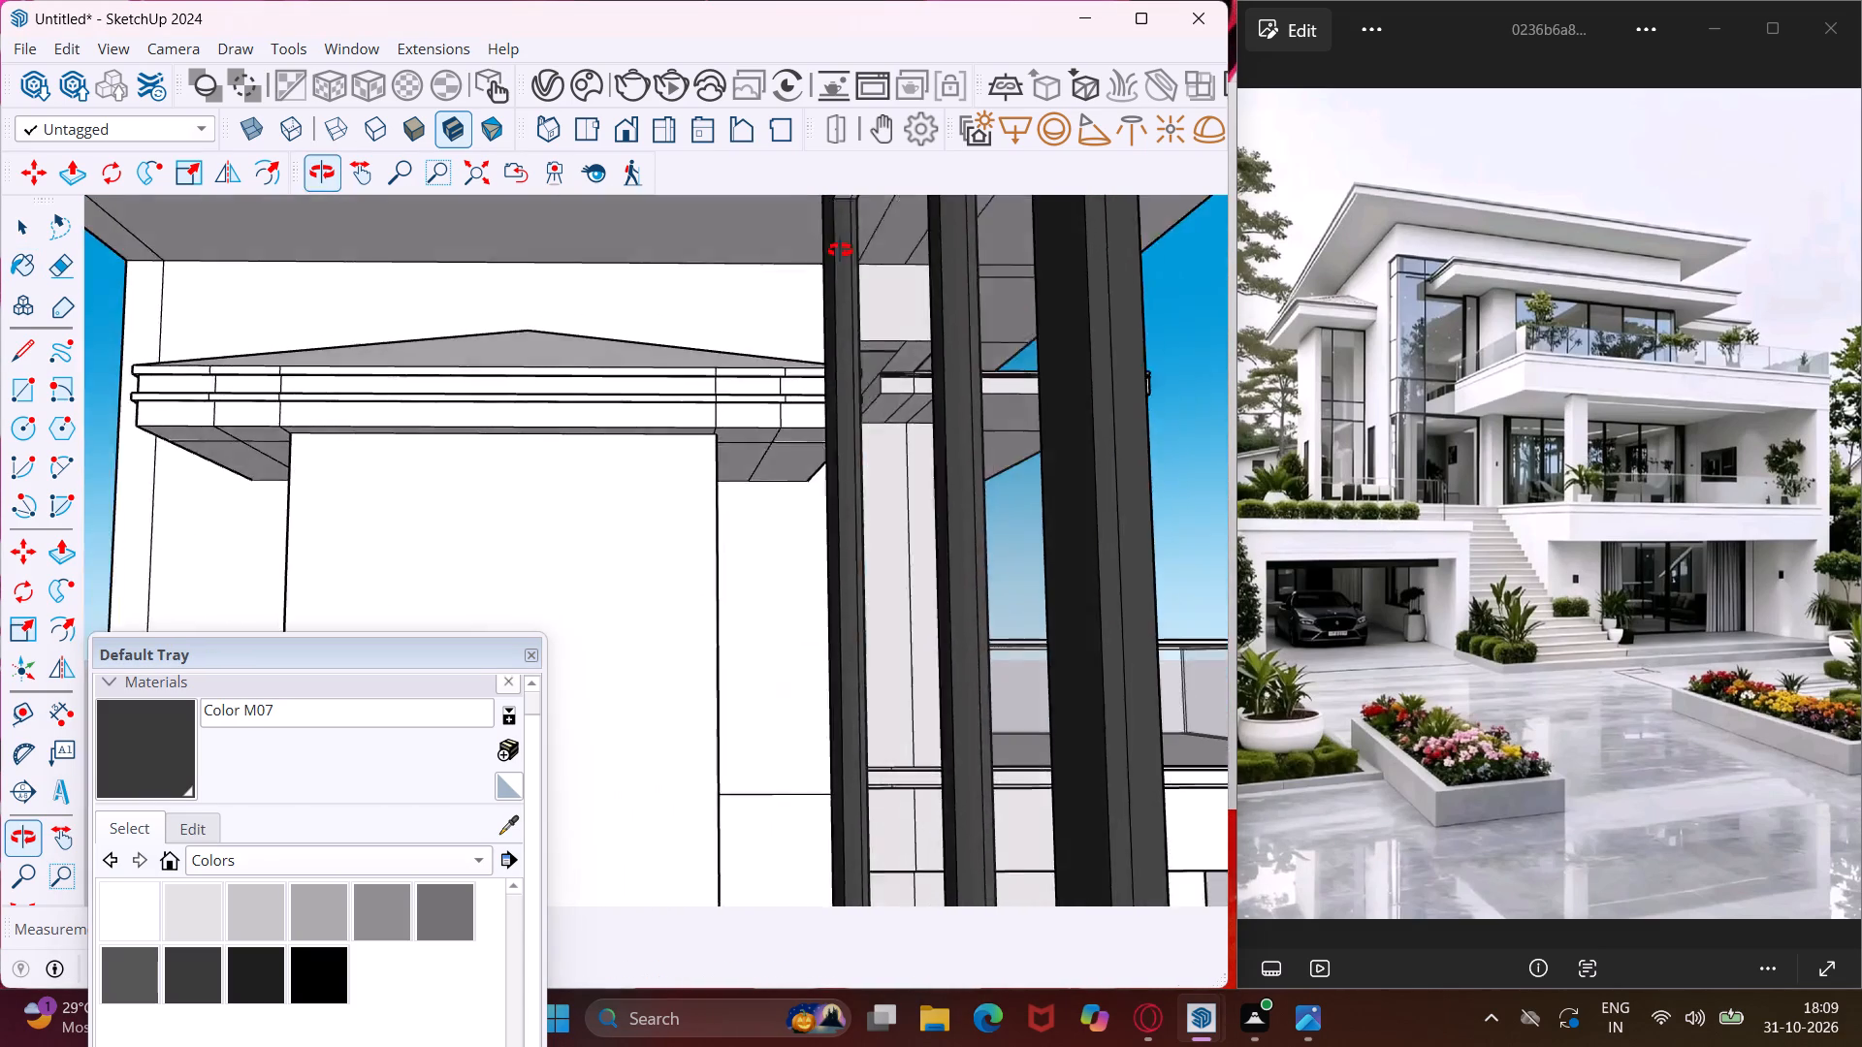
middle_drag(840, 250, 854, 396)
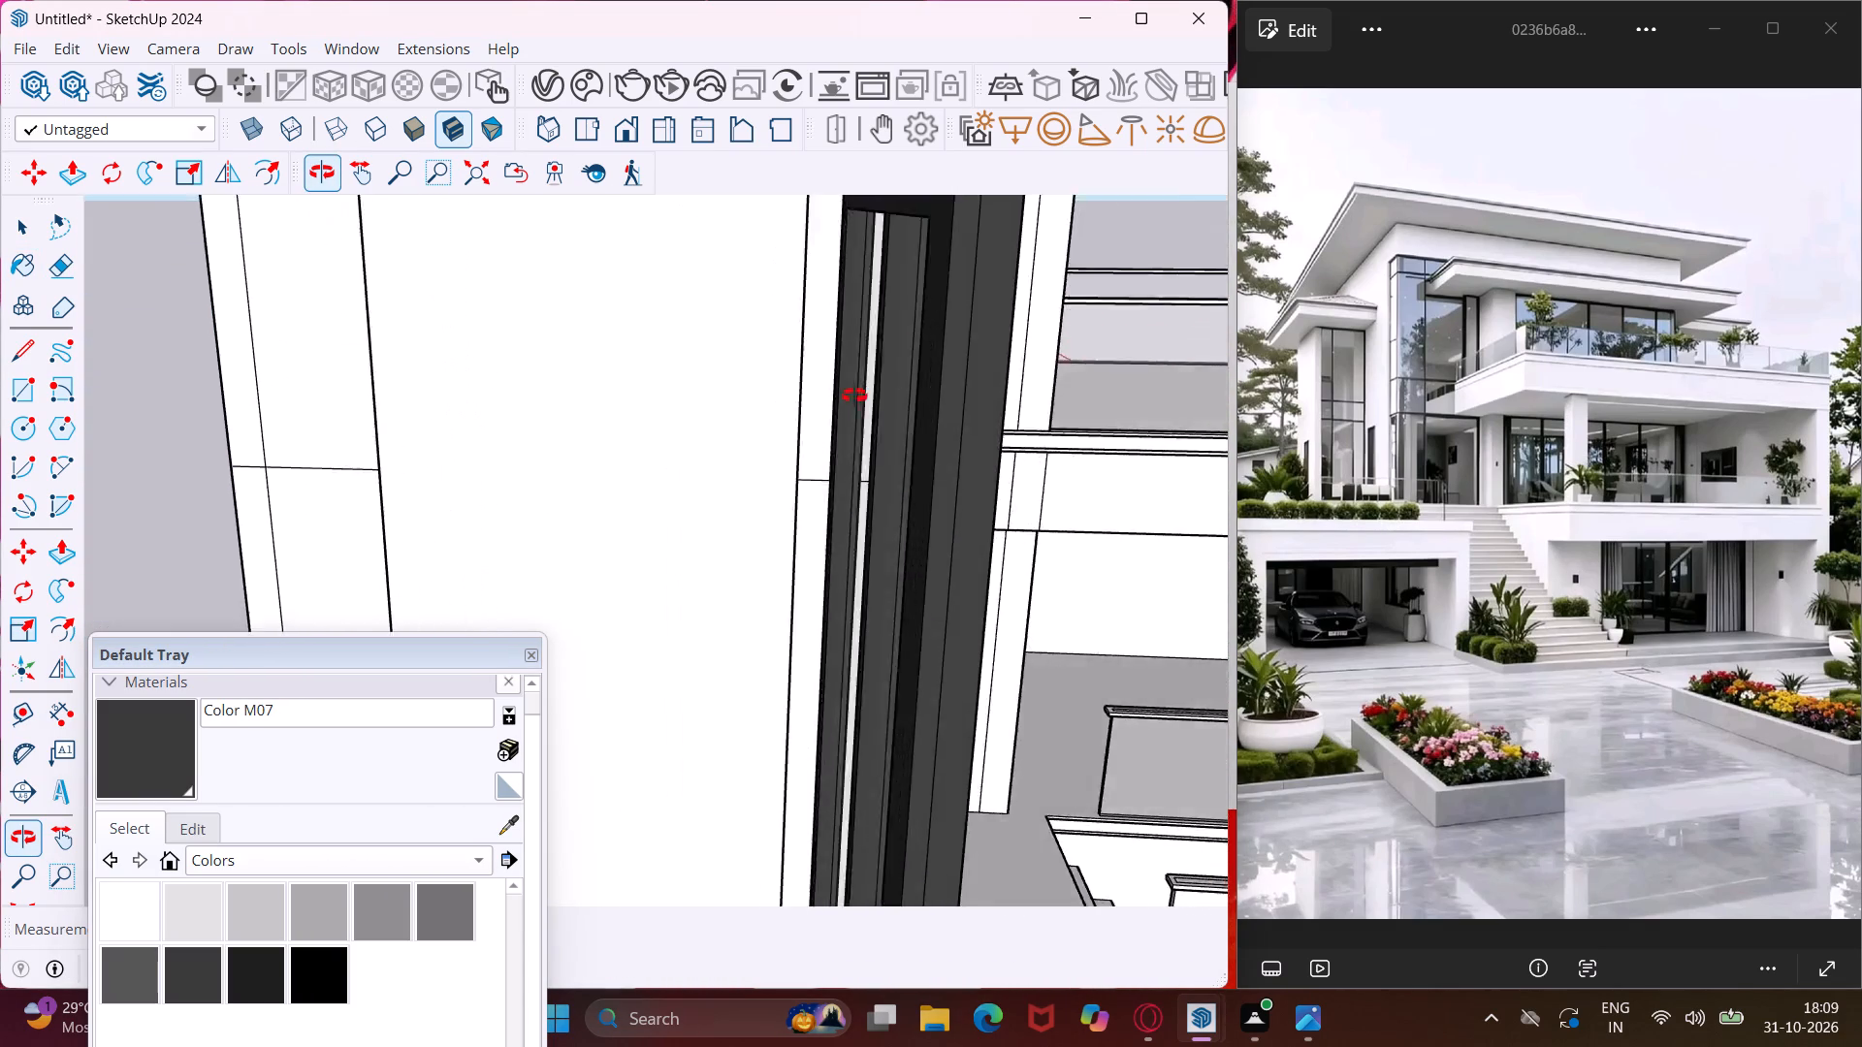
middle_drag(854, 396, 707, 408)
scroll(704, 413, down, 5)
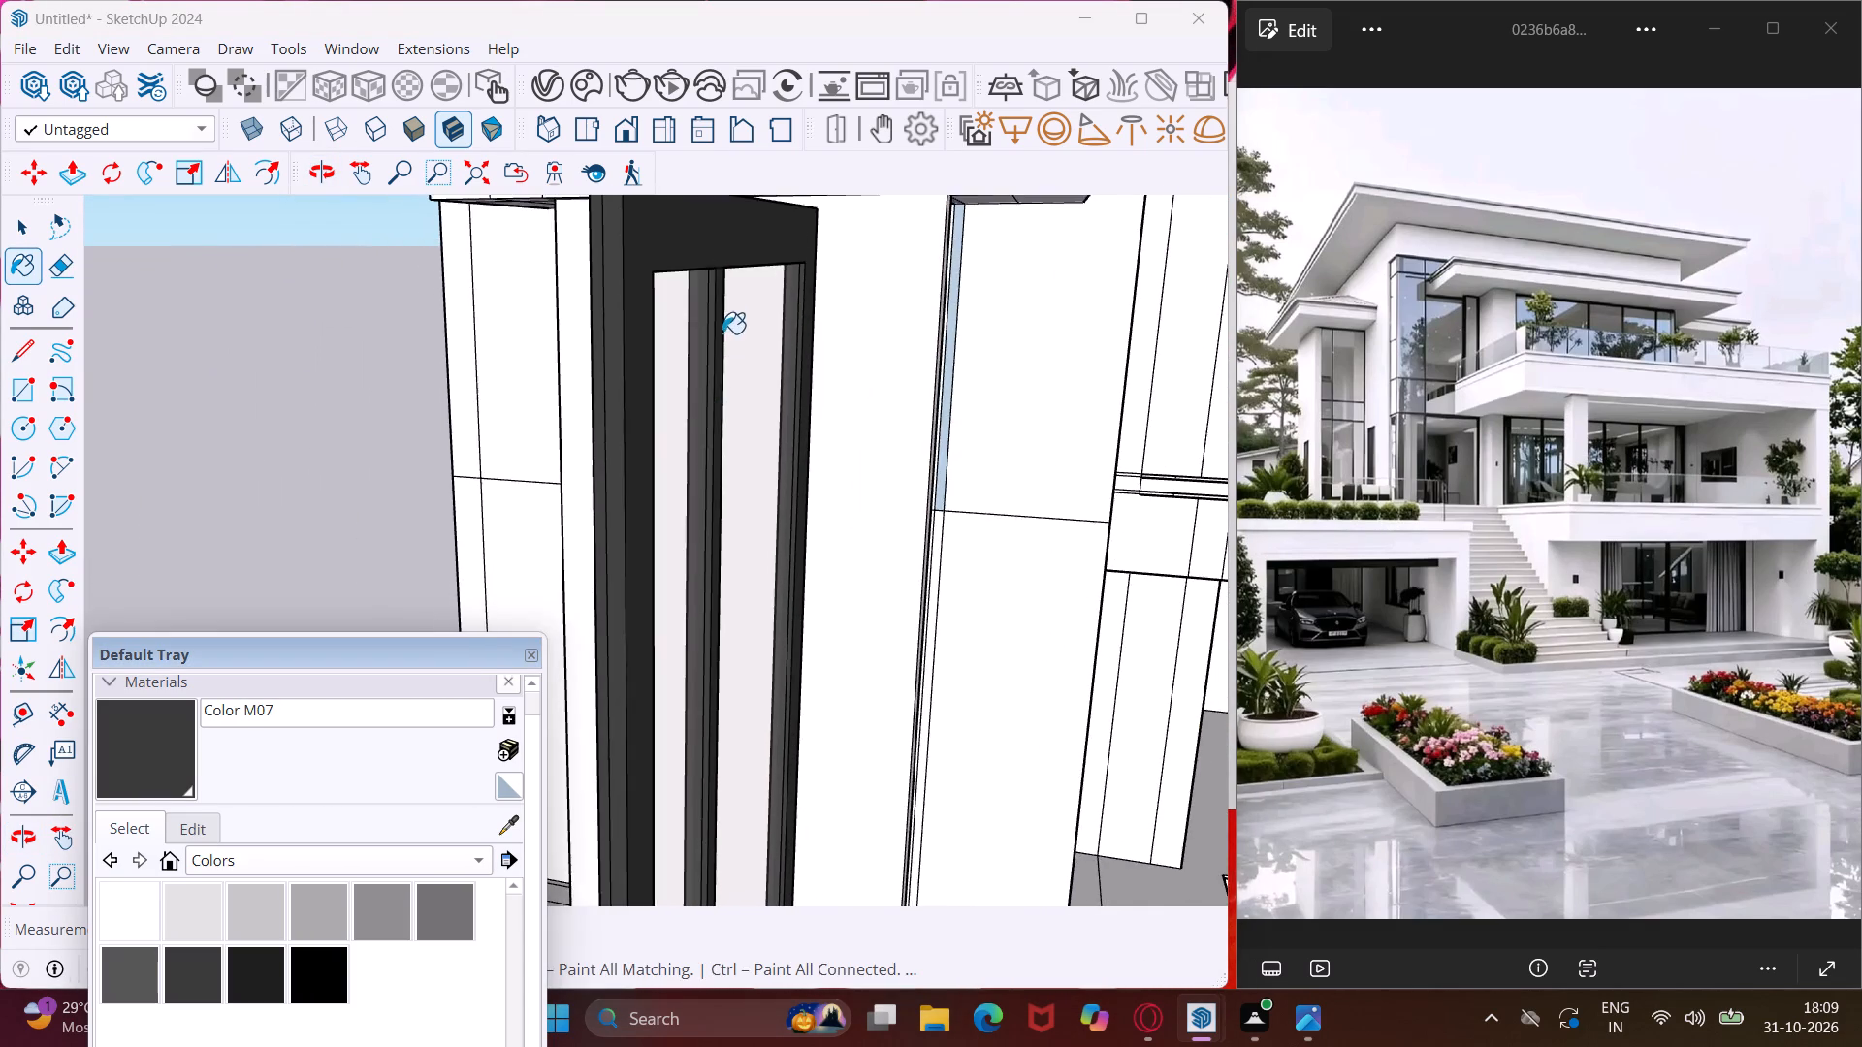
middle_drag(724, 322, 770, 170)
scroll(697, 232, up, 4)
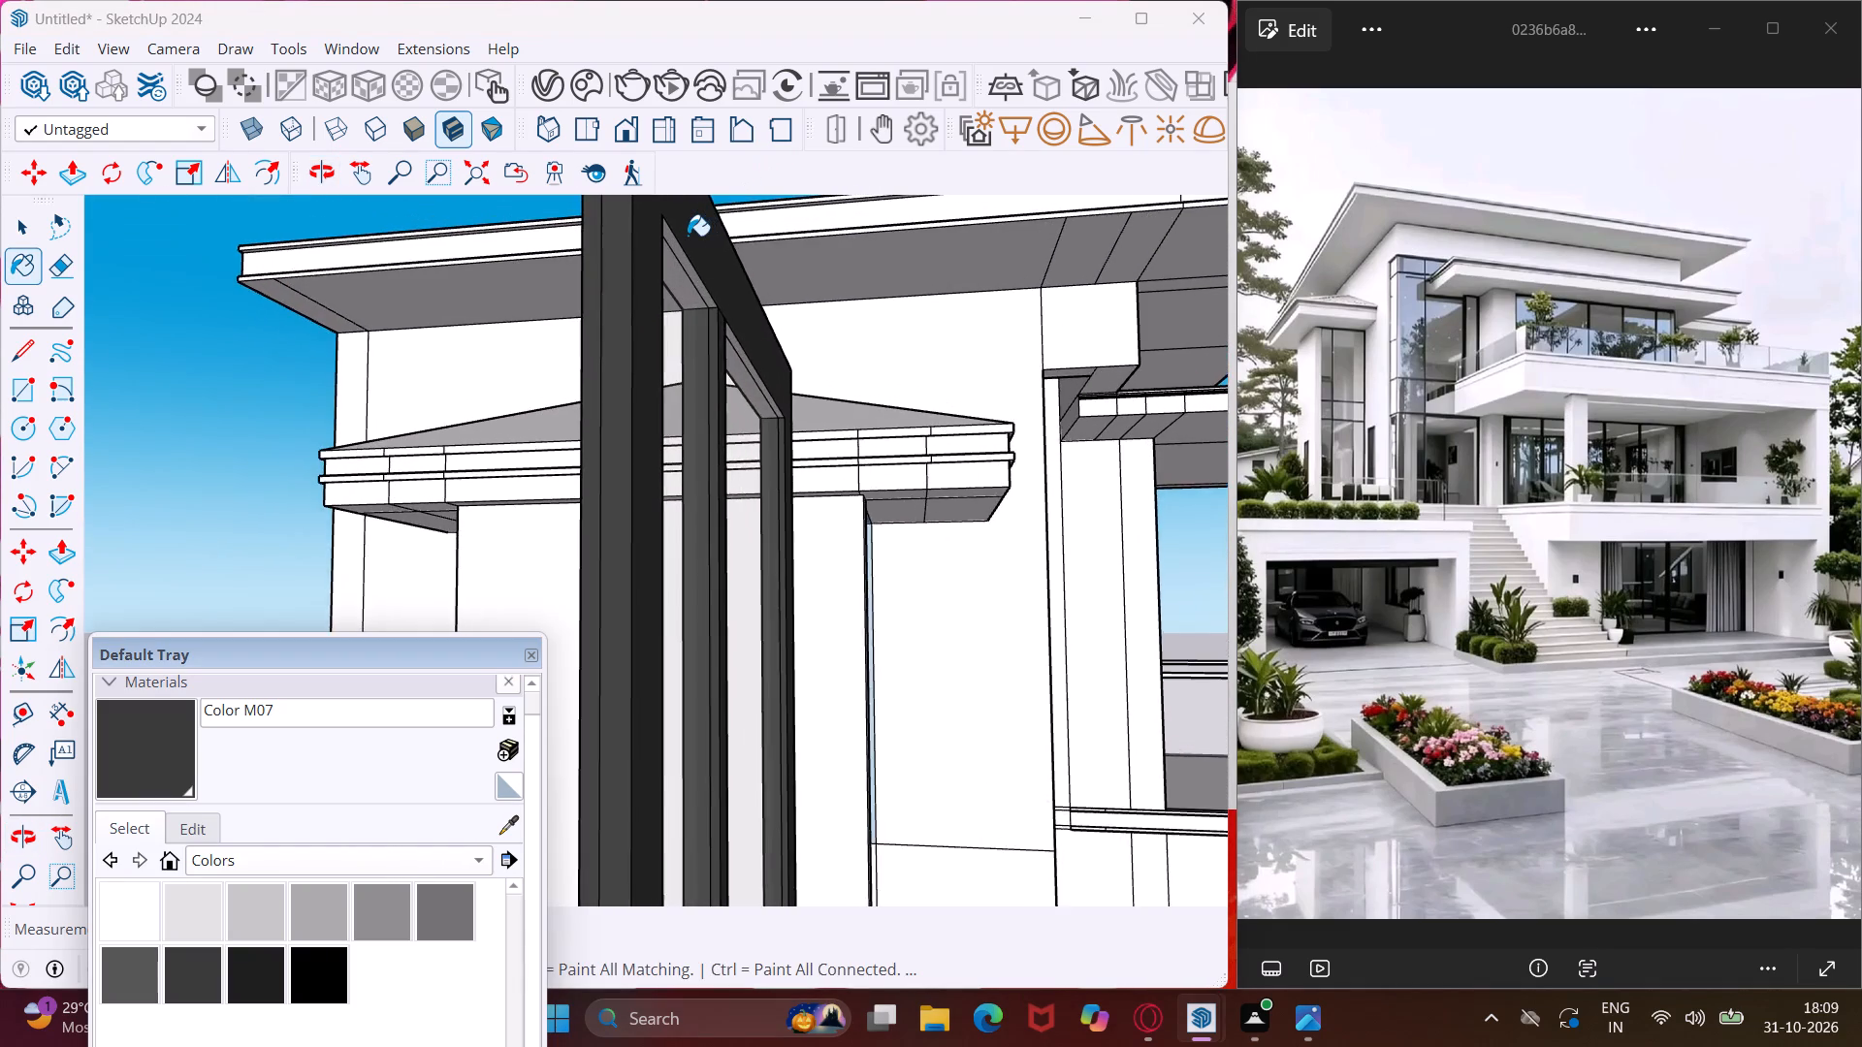
scroll(684, 241, up, 10)
click(683, 259)
middle_drag(684, 260, 729, 290)
scroll(783, 413, up, 3)
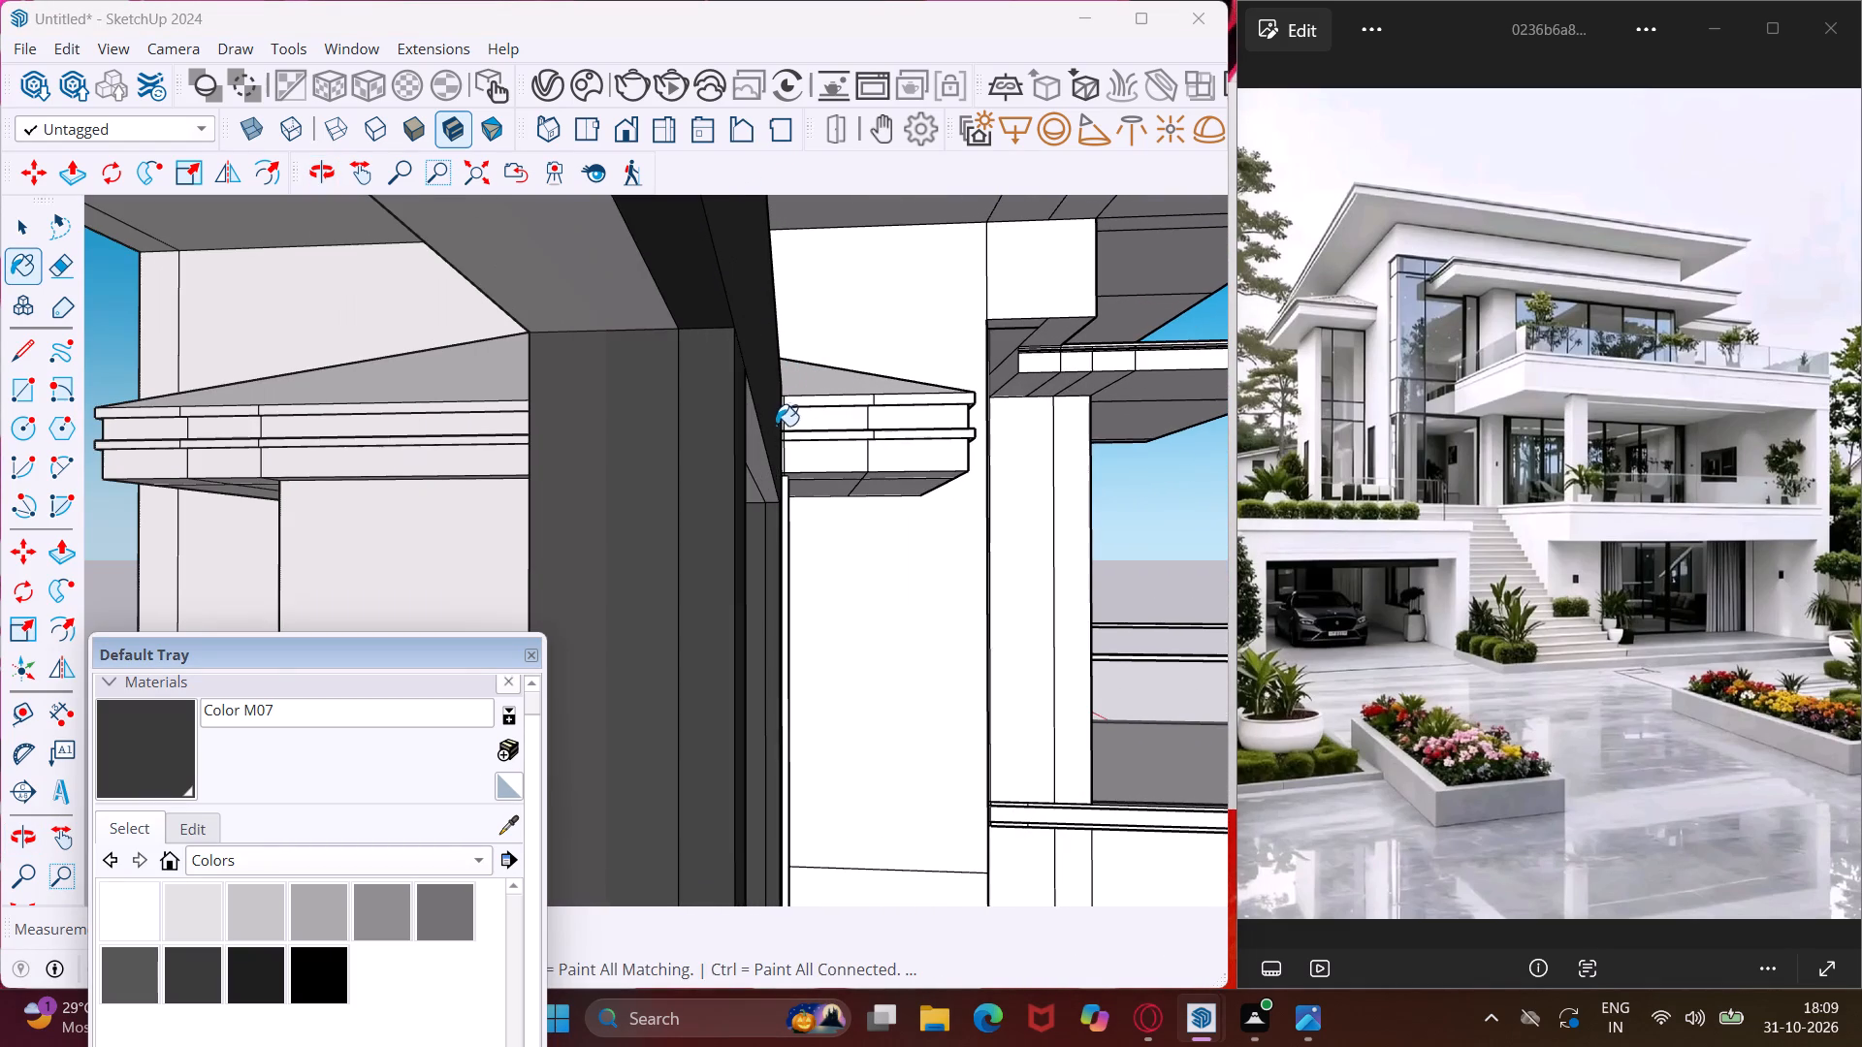
click(756, 433)
Paint the light top rail underside strips on the opposite side of the tall frame with Color M07.
scroll(775, 429, down, 11)
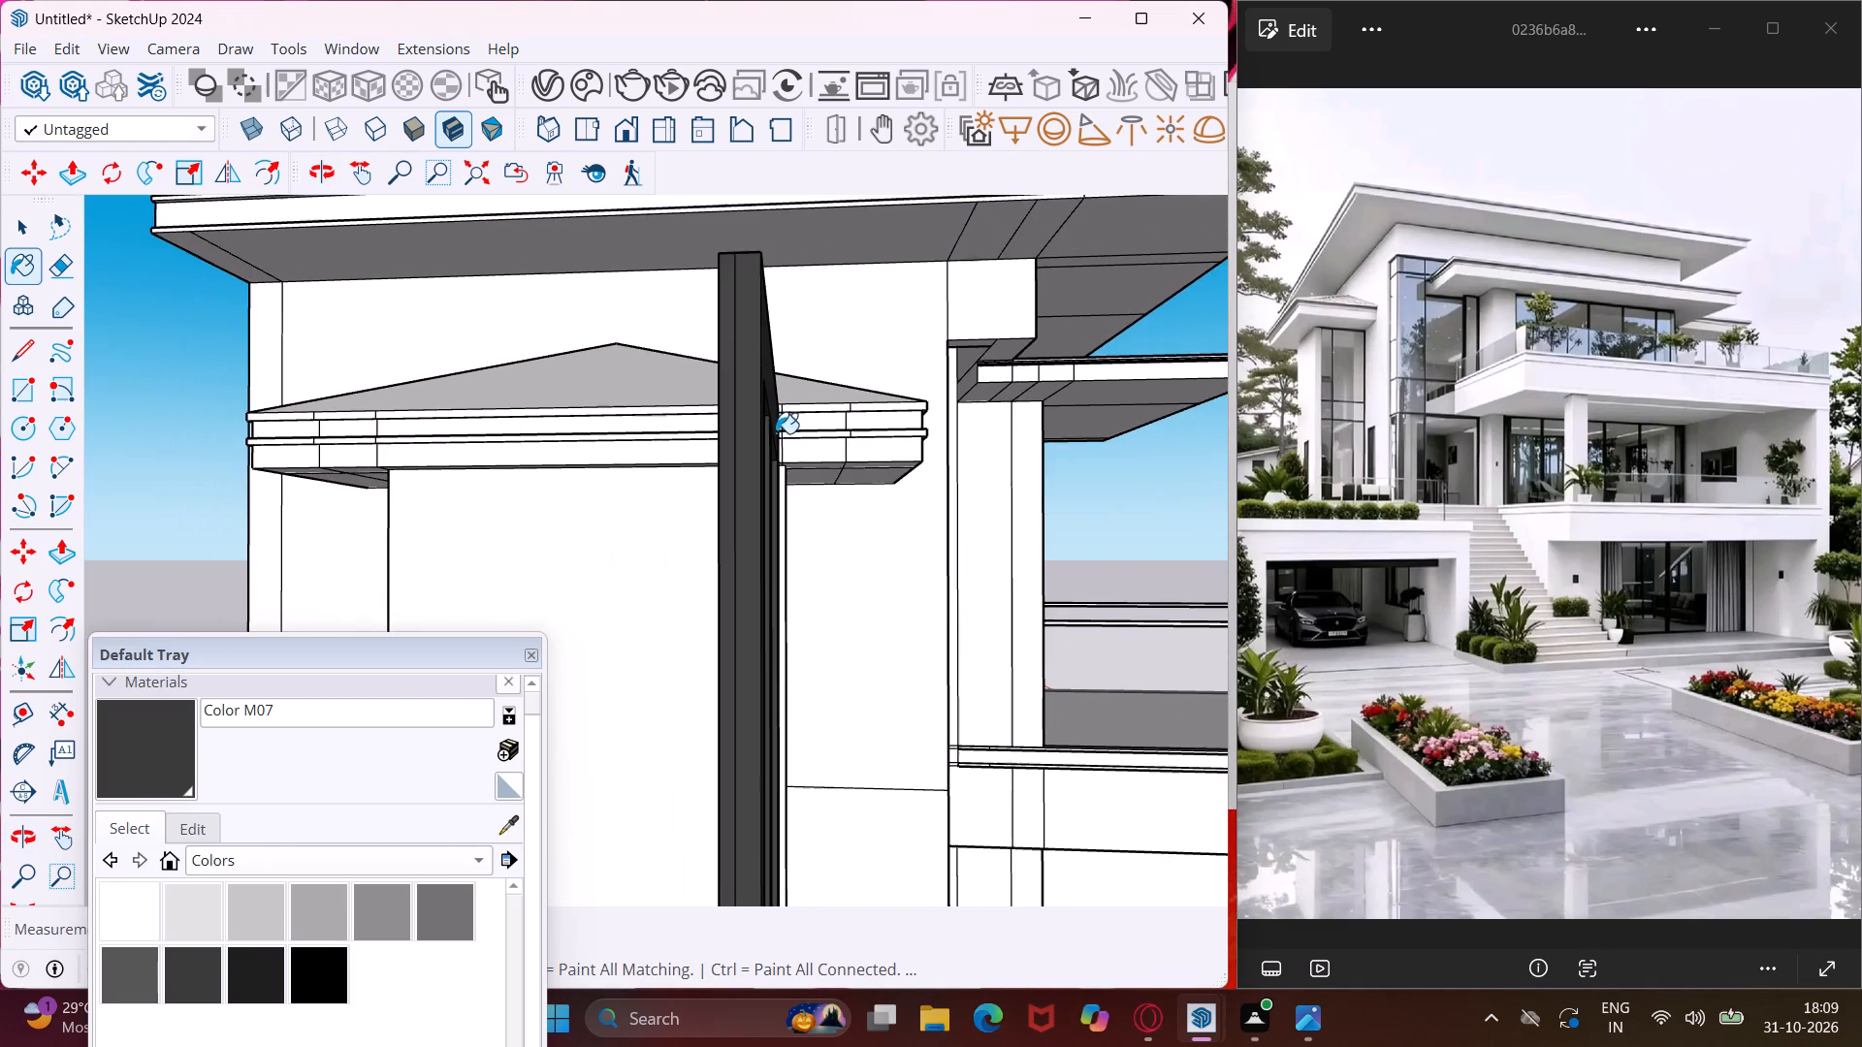
middle_drag(727, 371, 859, 361)
scroll(740, 398, up, 7)
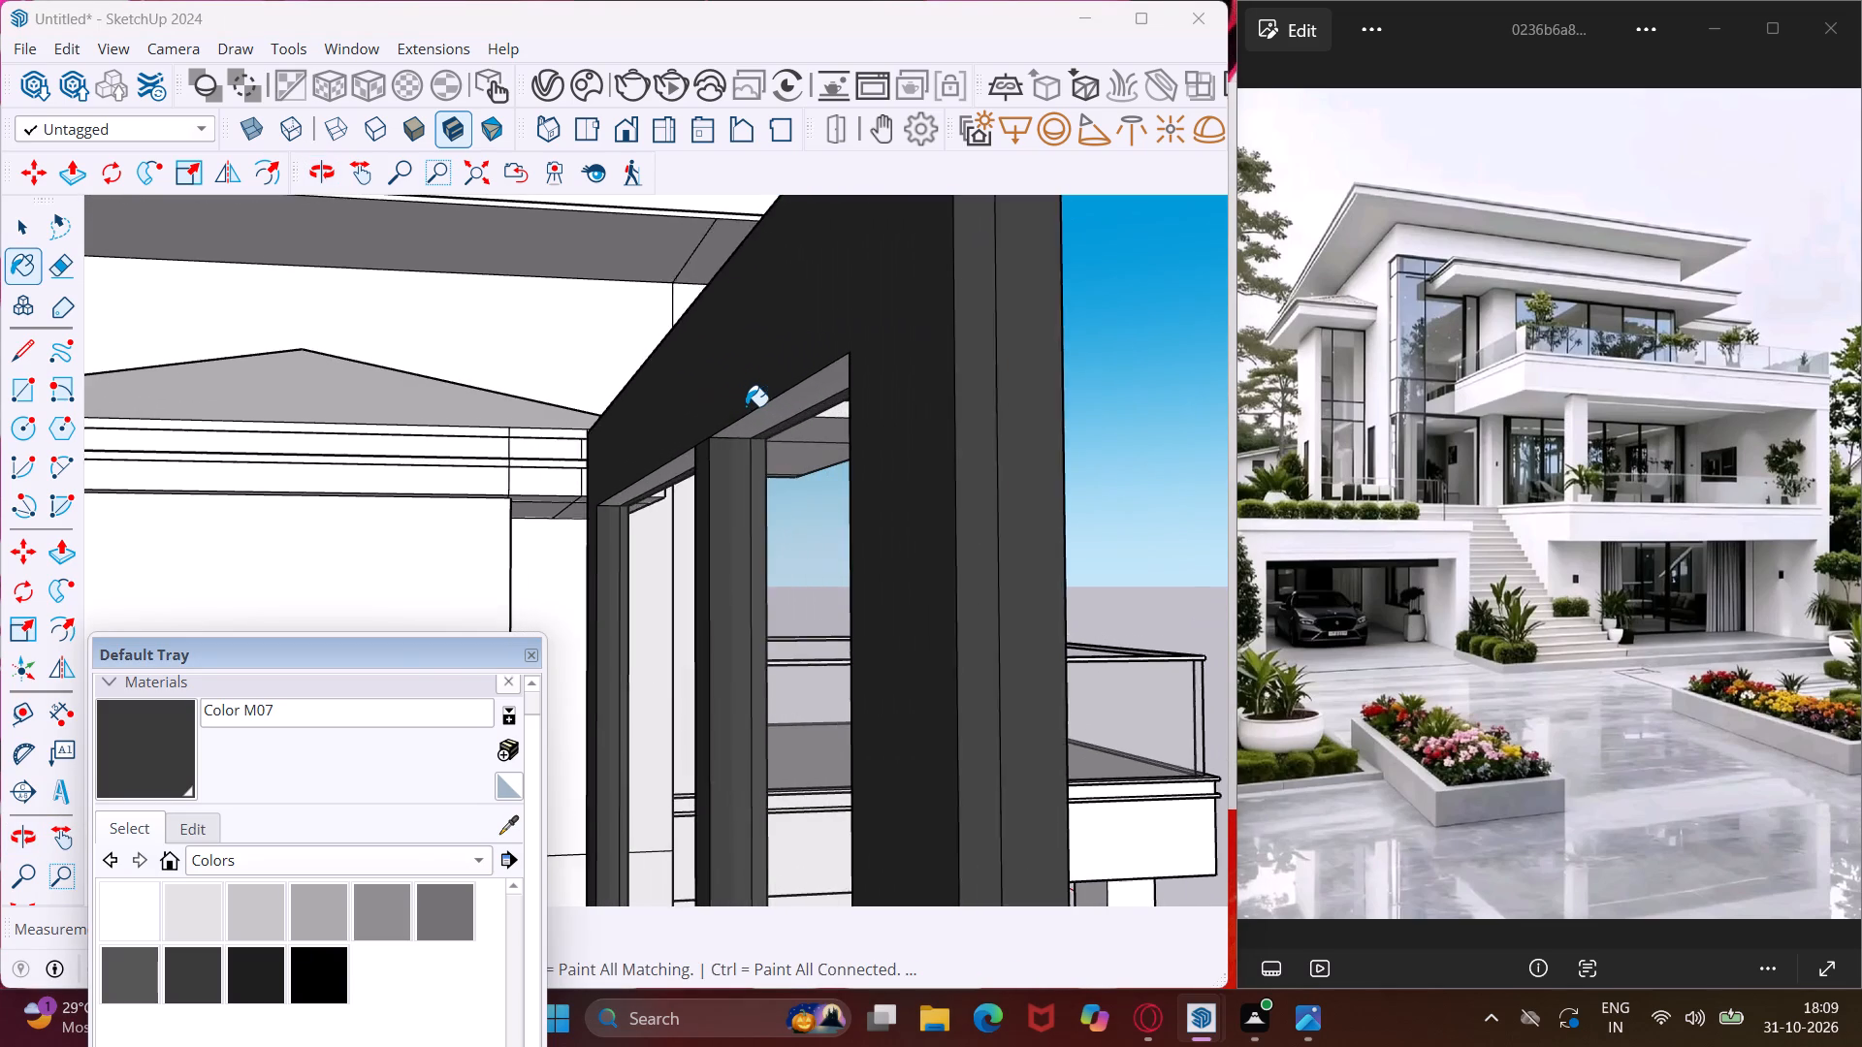
scroll(749, 409, up, 4)
click(754, 423)
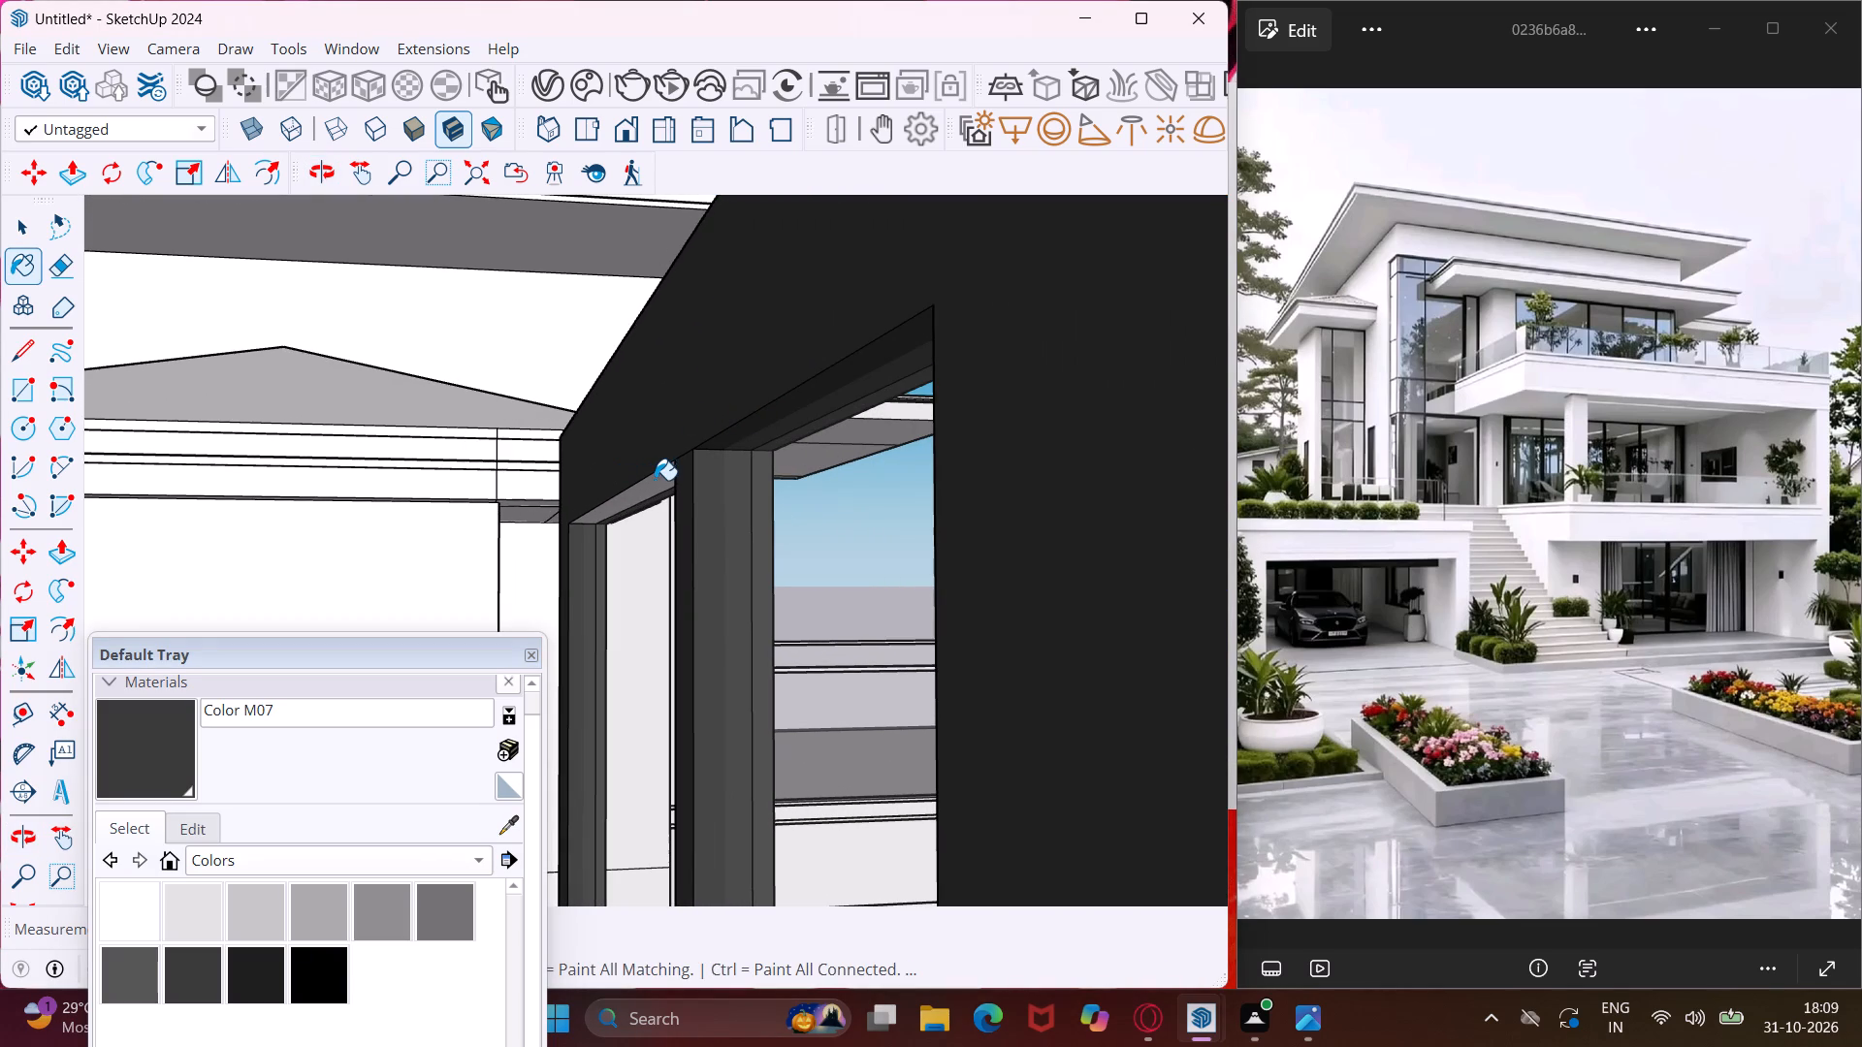
click(655, 480)
Paint the detached multi-bar window frame's front face, outer stile side faces and top edge strips with Color M07.
scroll(651, 439, down, 18)
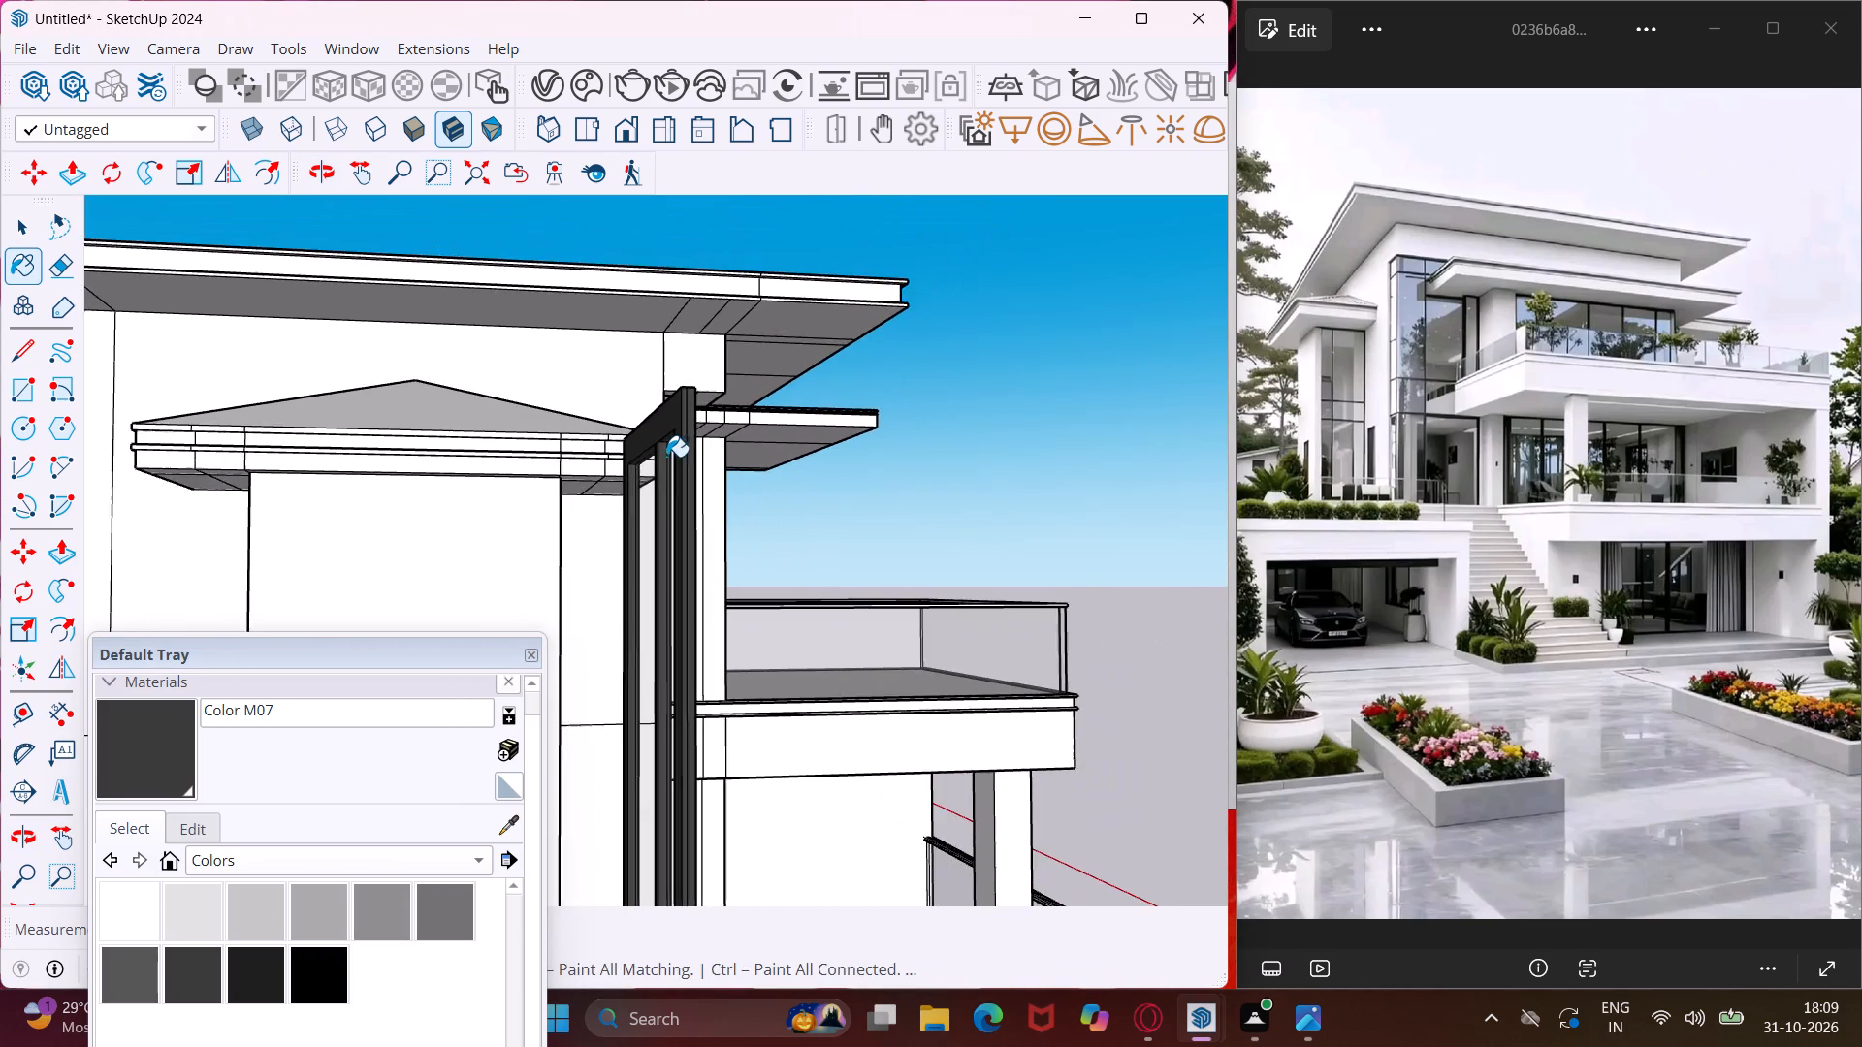
scroll(666, 457, down, 13)
middle_drag(680, 531, 244, 728)
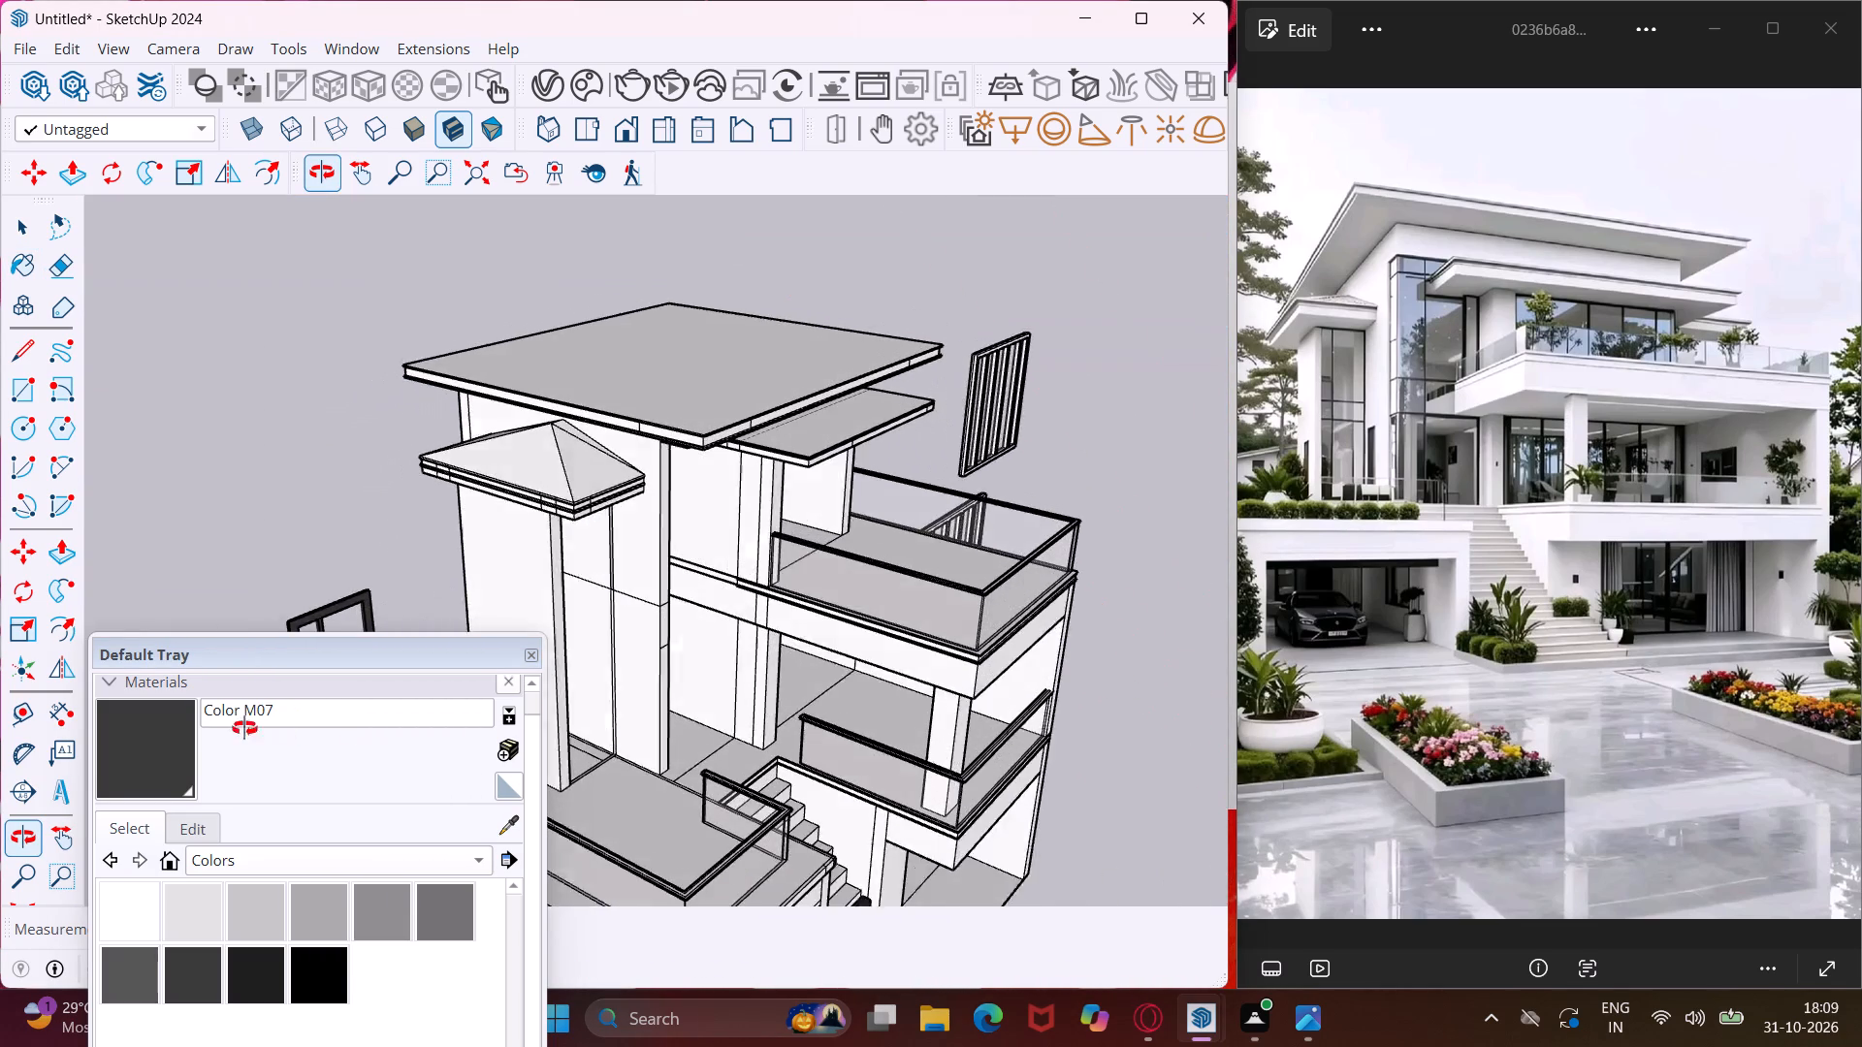
middle_drag(244, 728, 223, 735)
scroll(204, 720, down, 4)
scroll(1067, 364, up, 6)
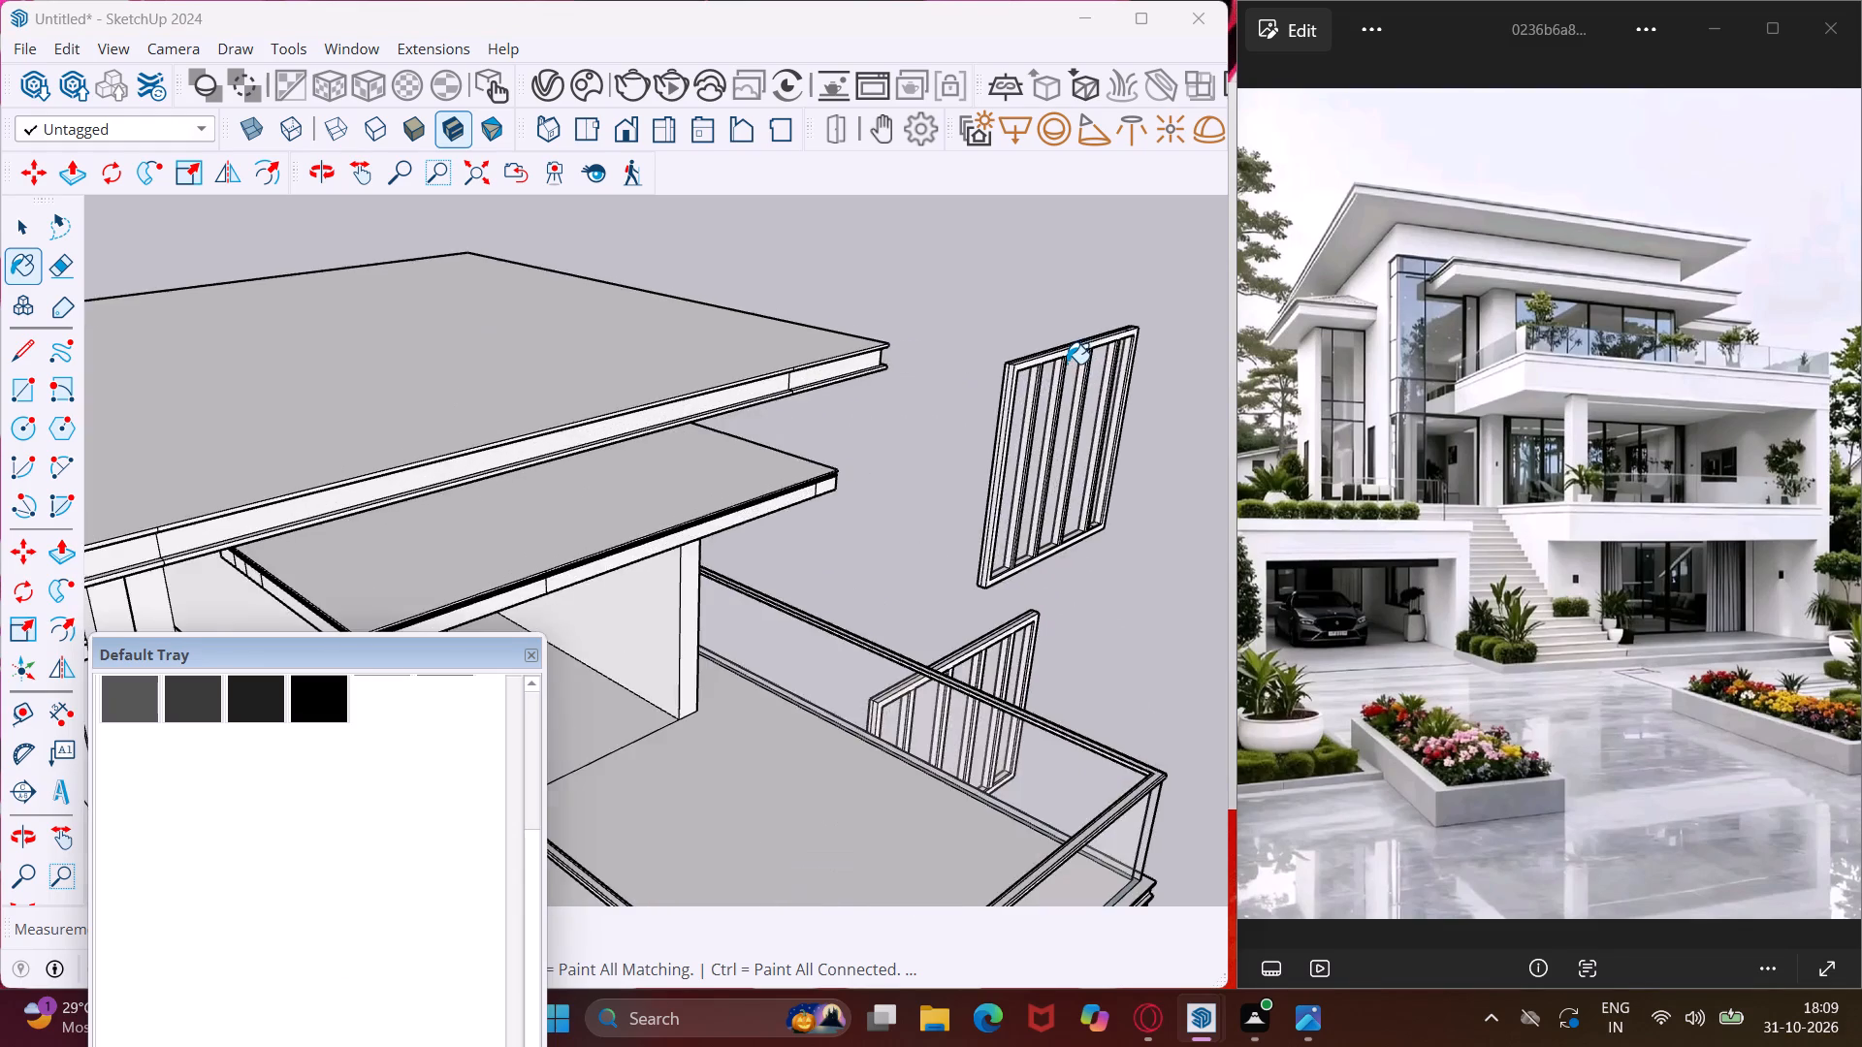
scroll(1067, 364, up, 12)
scroll(984, 355, up, 9)
click(906, 365)
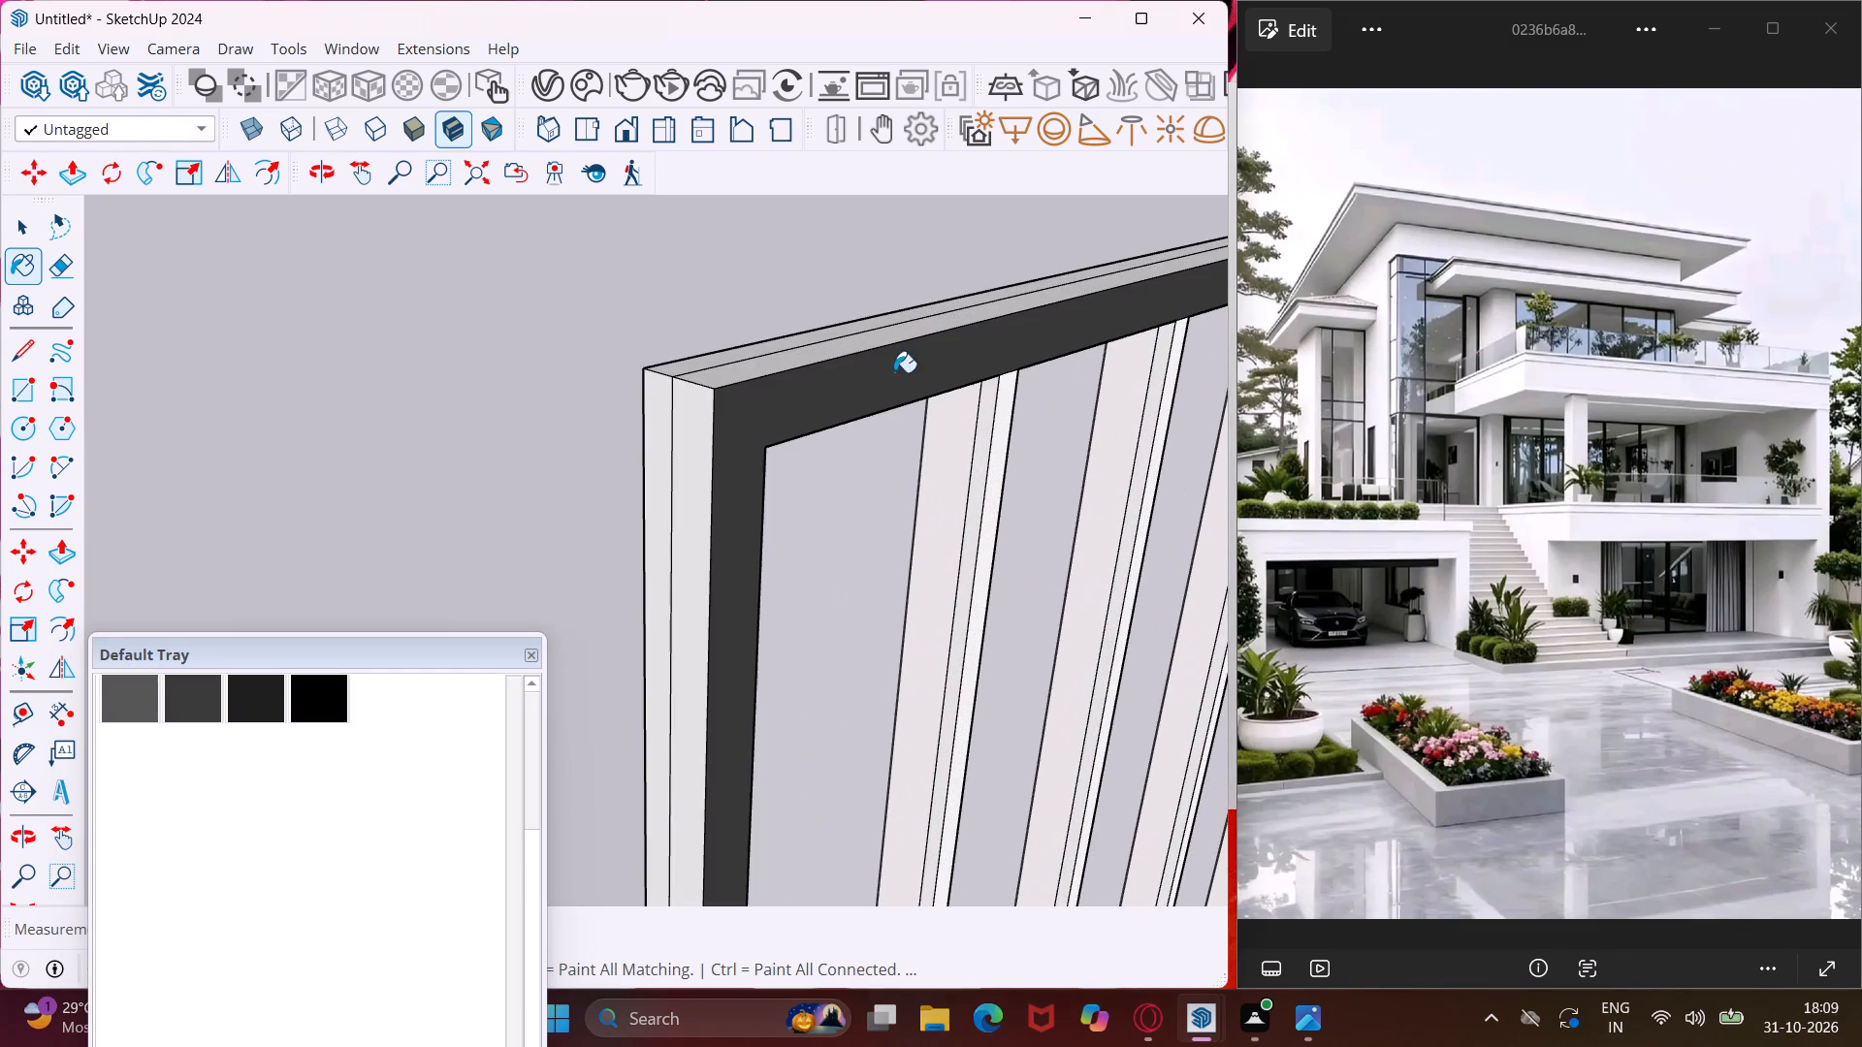
click(699, 384)
click(696, 410)
click(662, 397)
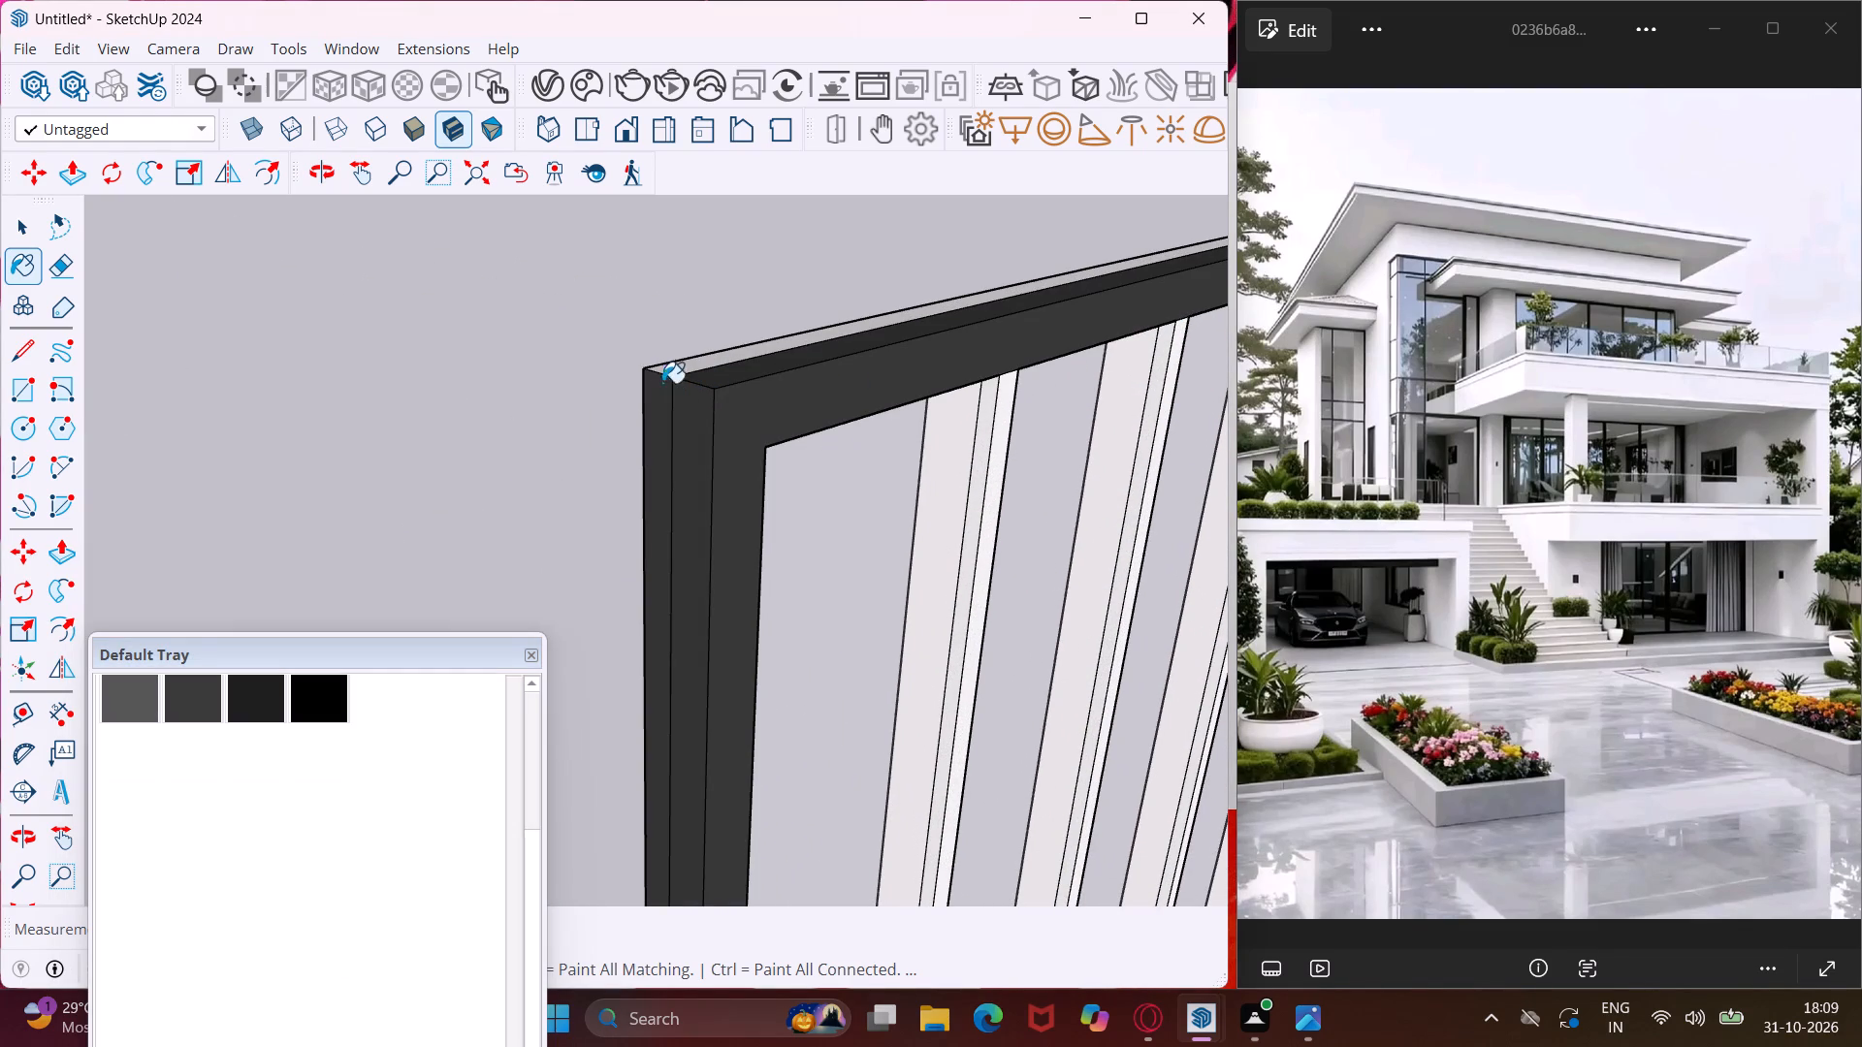
click(663, 372)
Paint the narrow light strips on the first three vertical bars of the multi-bar frame with Color M07.
scroll(1007, 431, up, 3)
click(1002, 418)
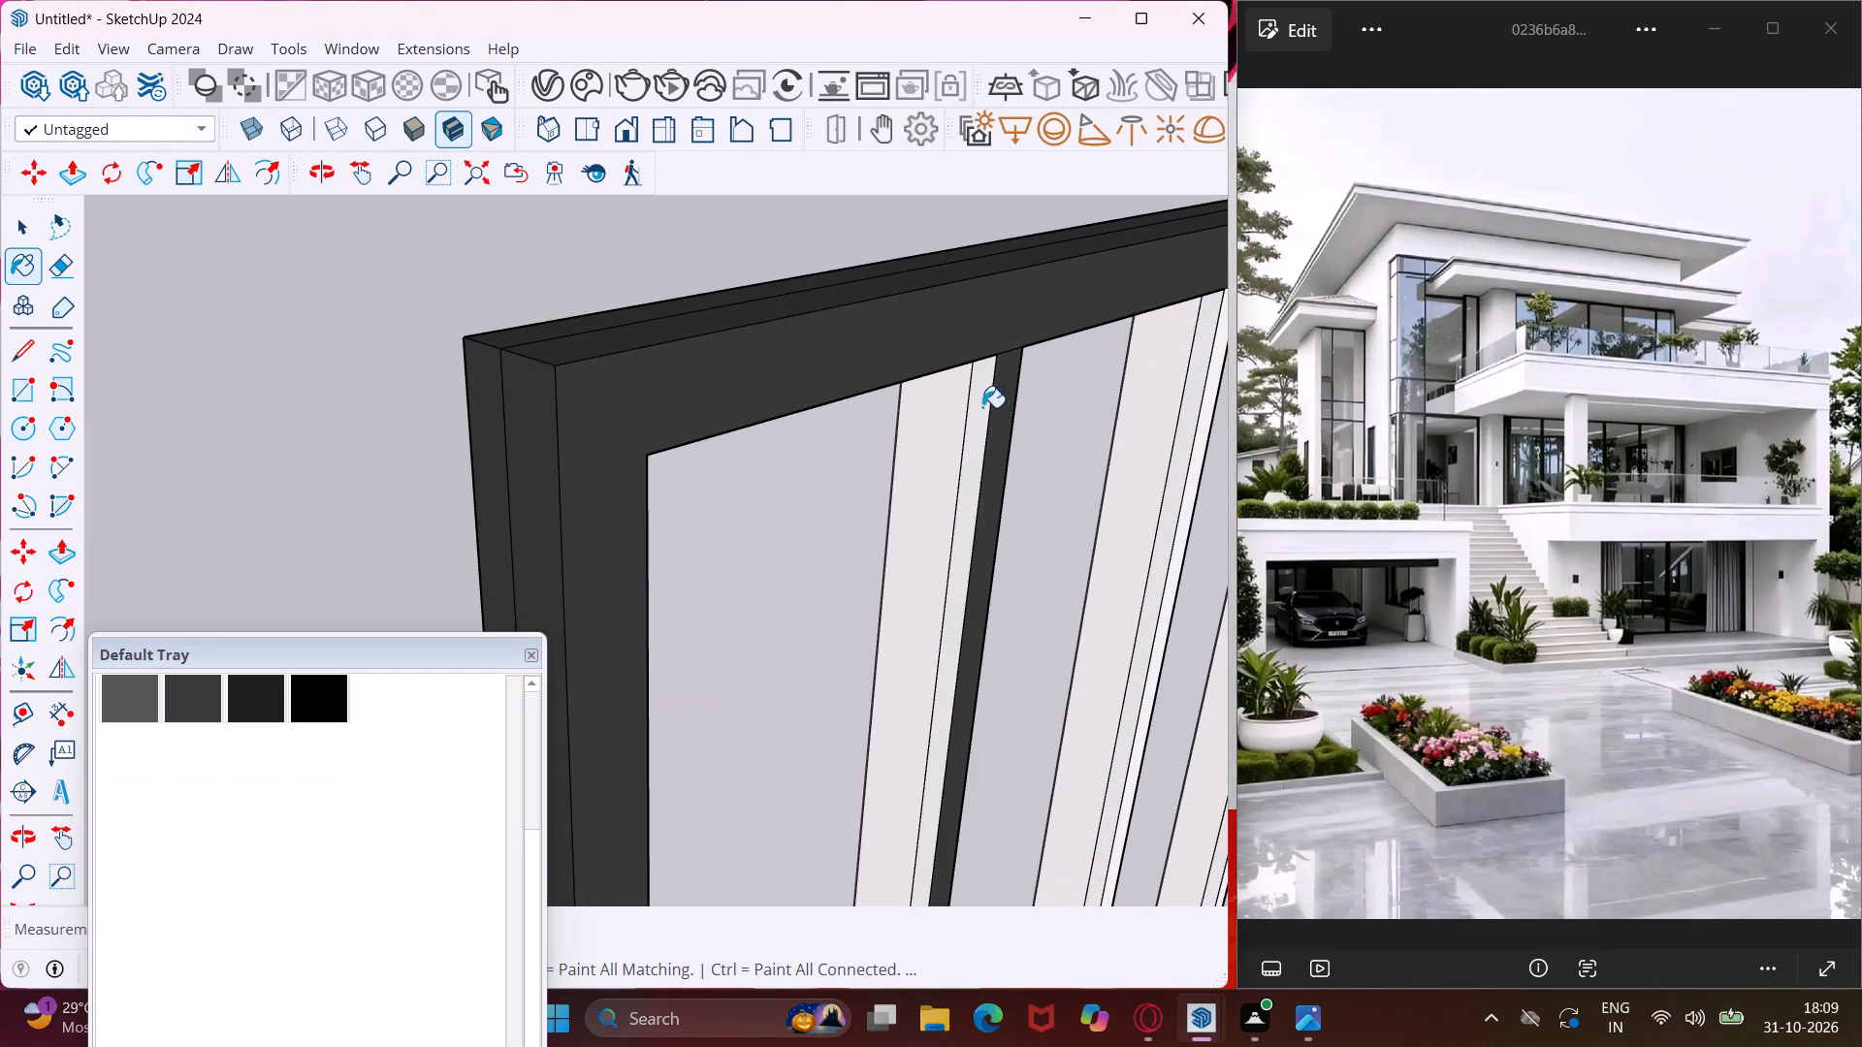
click(979, 403)
scroll(967, 386, down, 5)
scroll(1142, 347, up, 7)
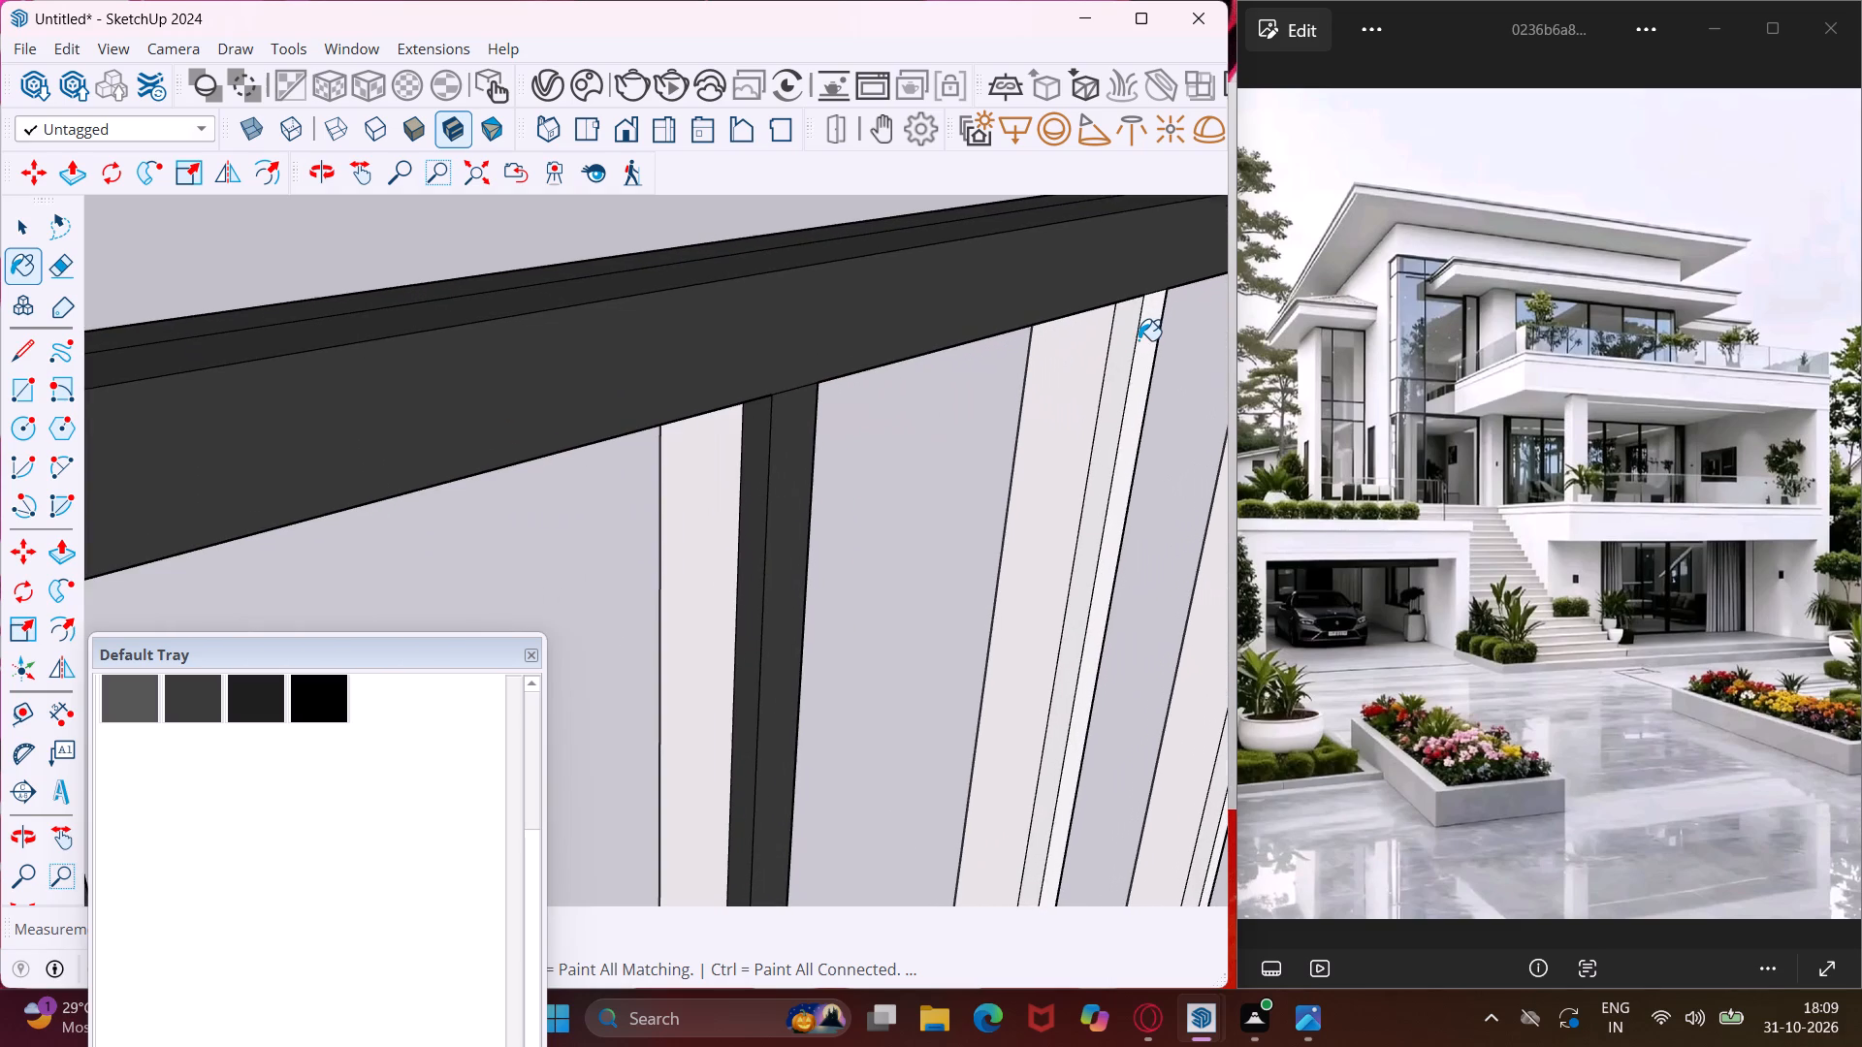
click(1139, 340)
click(1125, 336)
scroll(789, 341, down, 10)
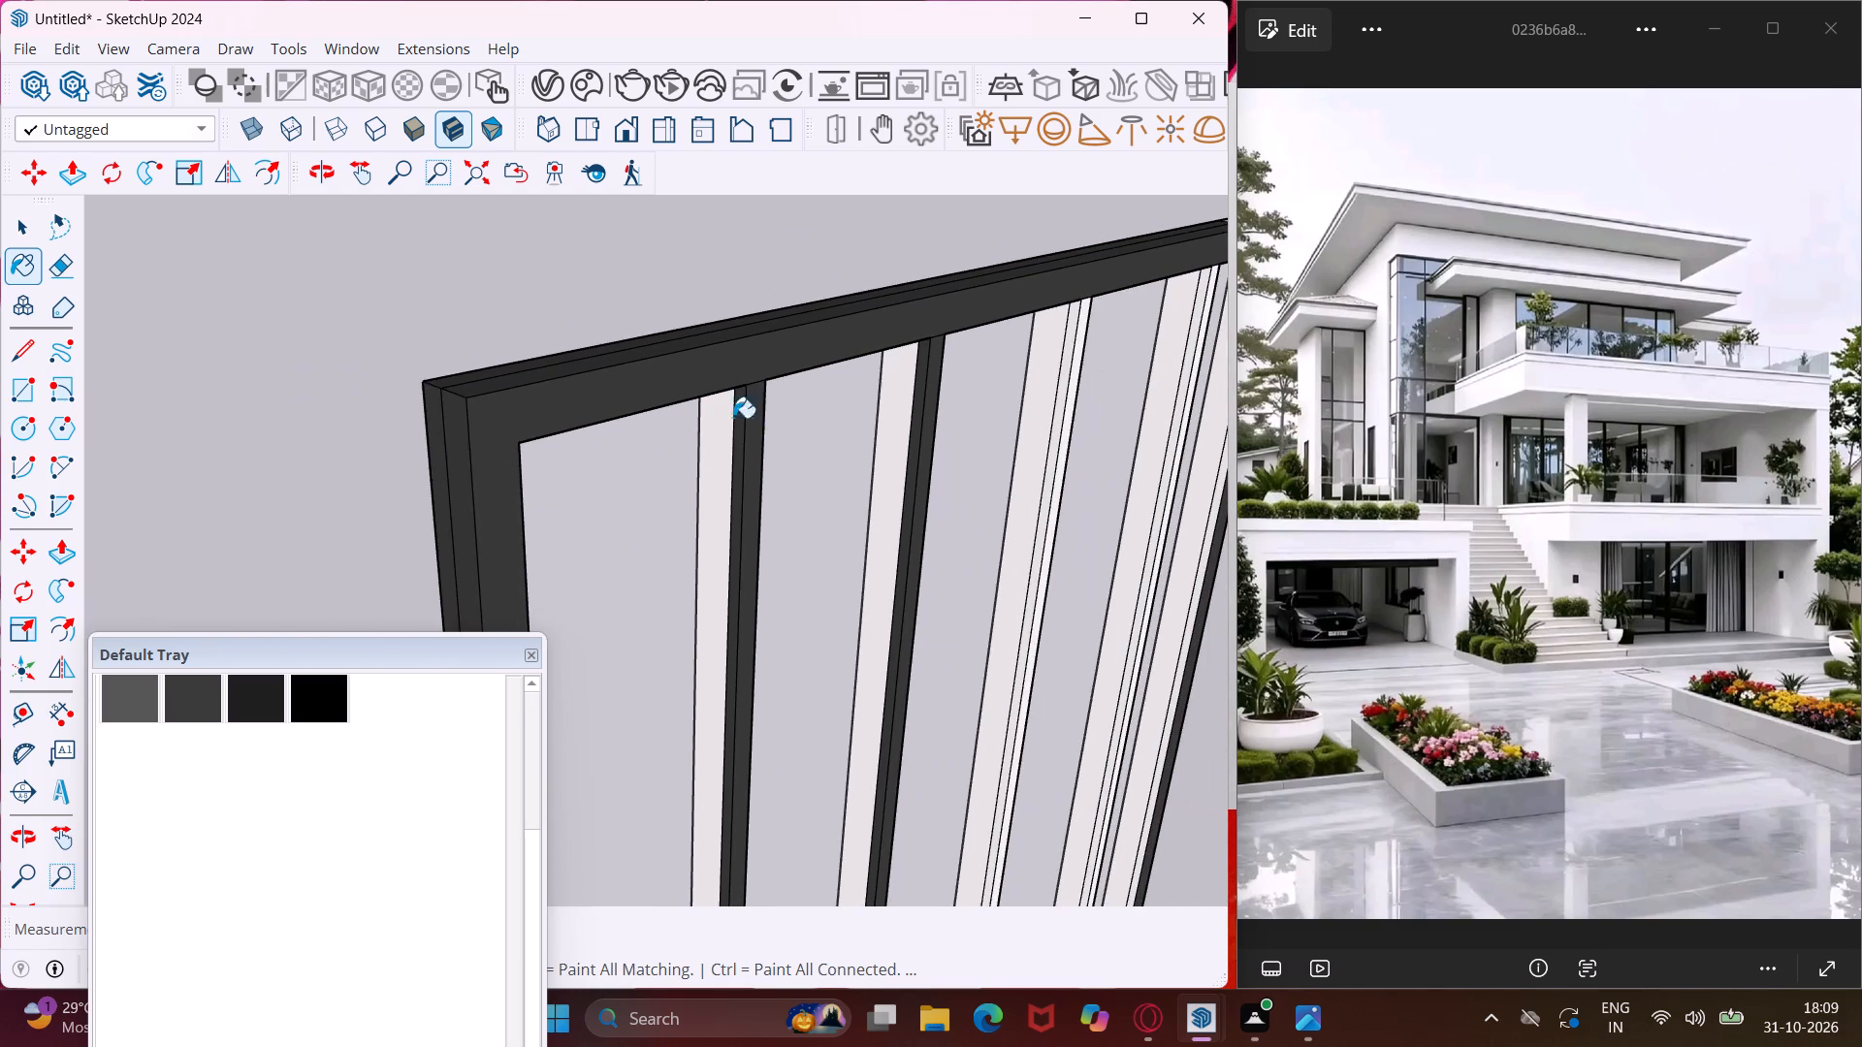
scroll(1112, 387, up, 8)
click(1055, 345)
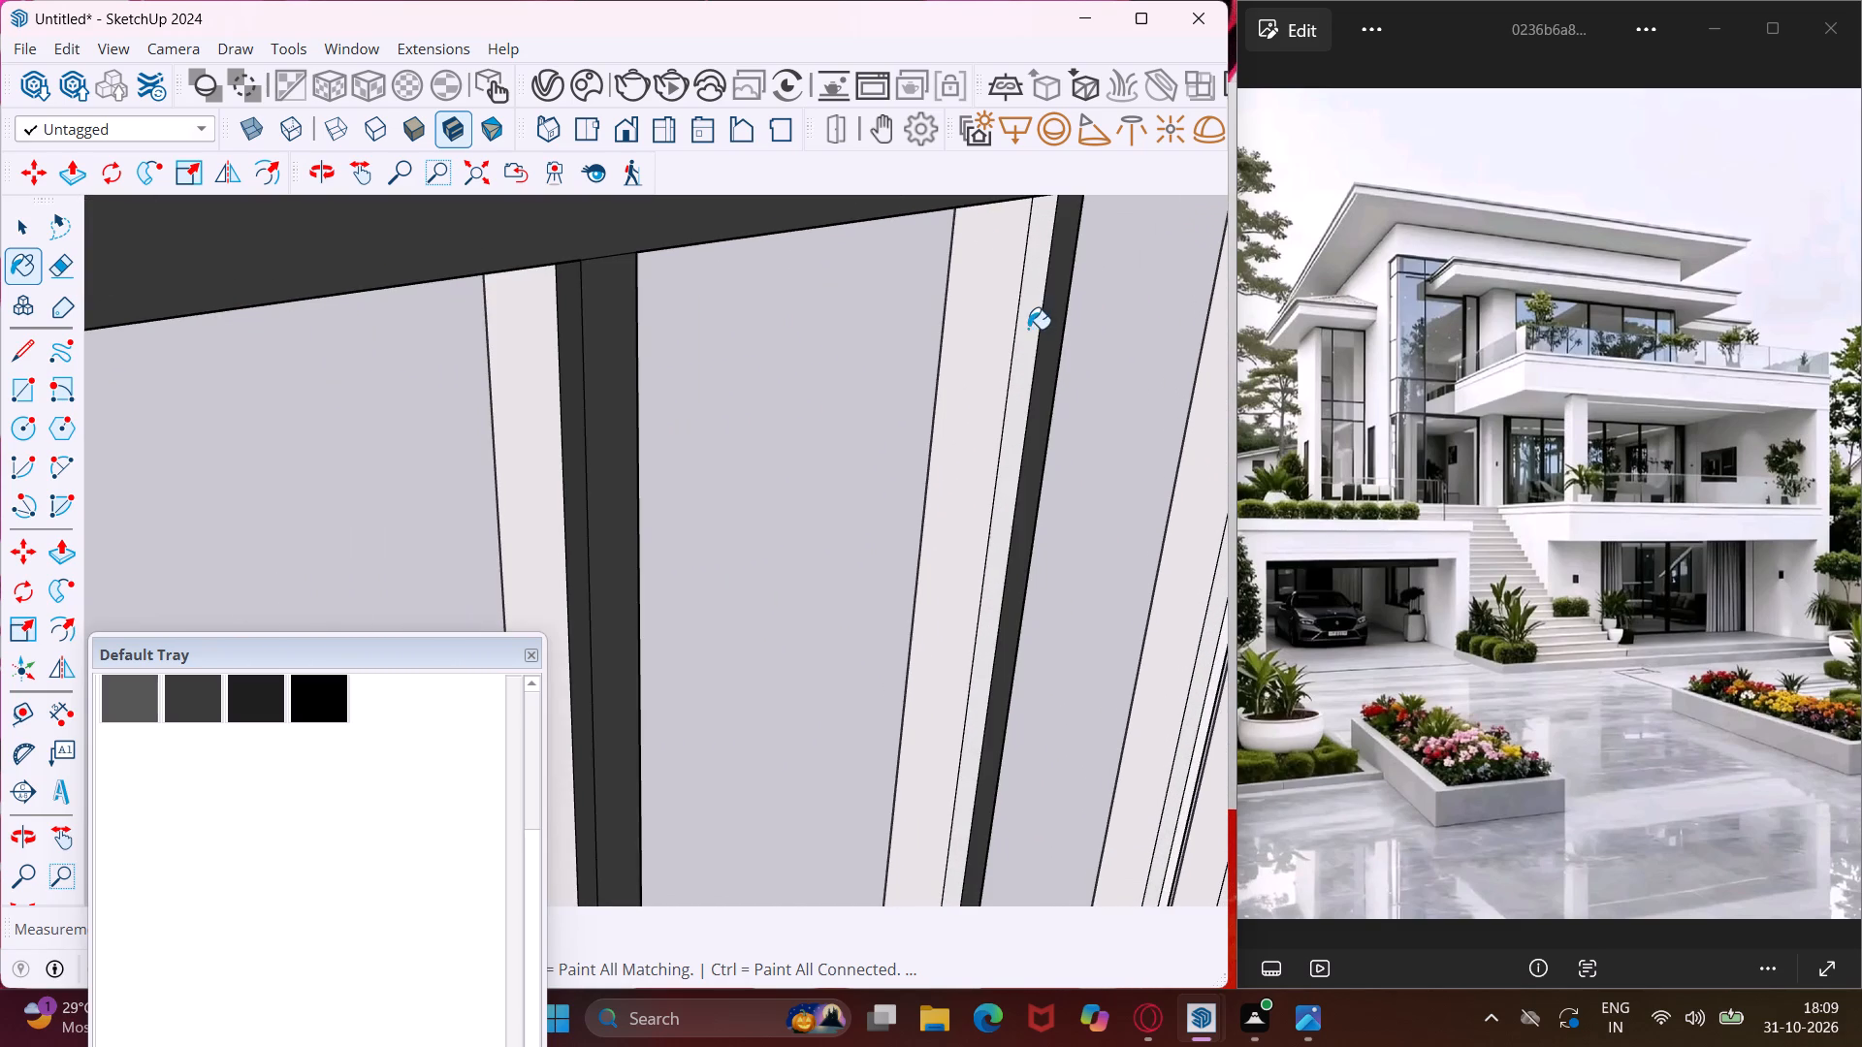
click(1028, 329)
Paint the remaining light pieces of the top edge at the frame's far corner with Color M07.
scroll(972, 423, down, 11)
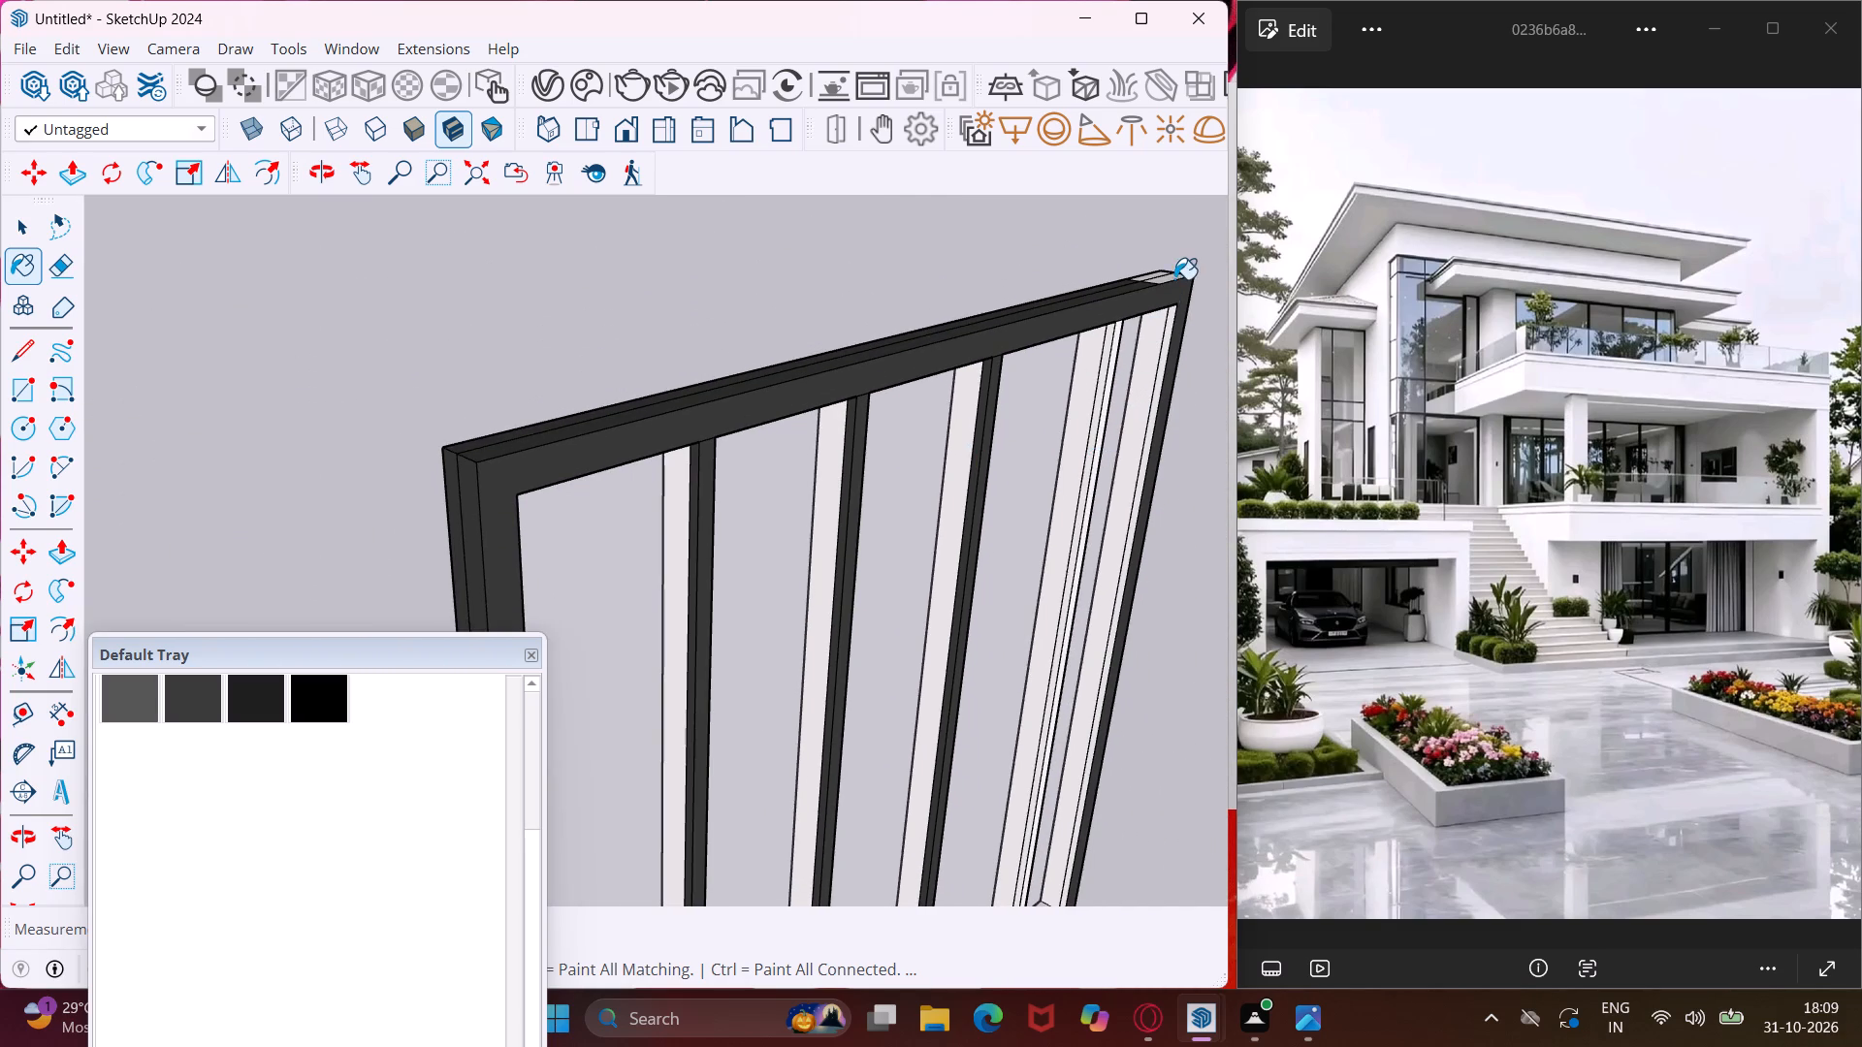
scroll(1174, 279, up, 7)
click(1163, 281)
click(1139, 271)
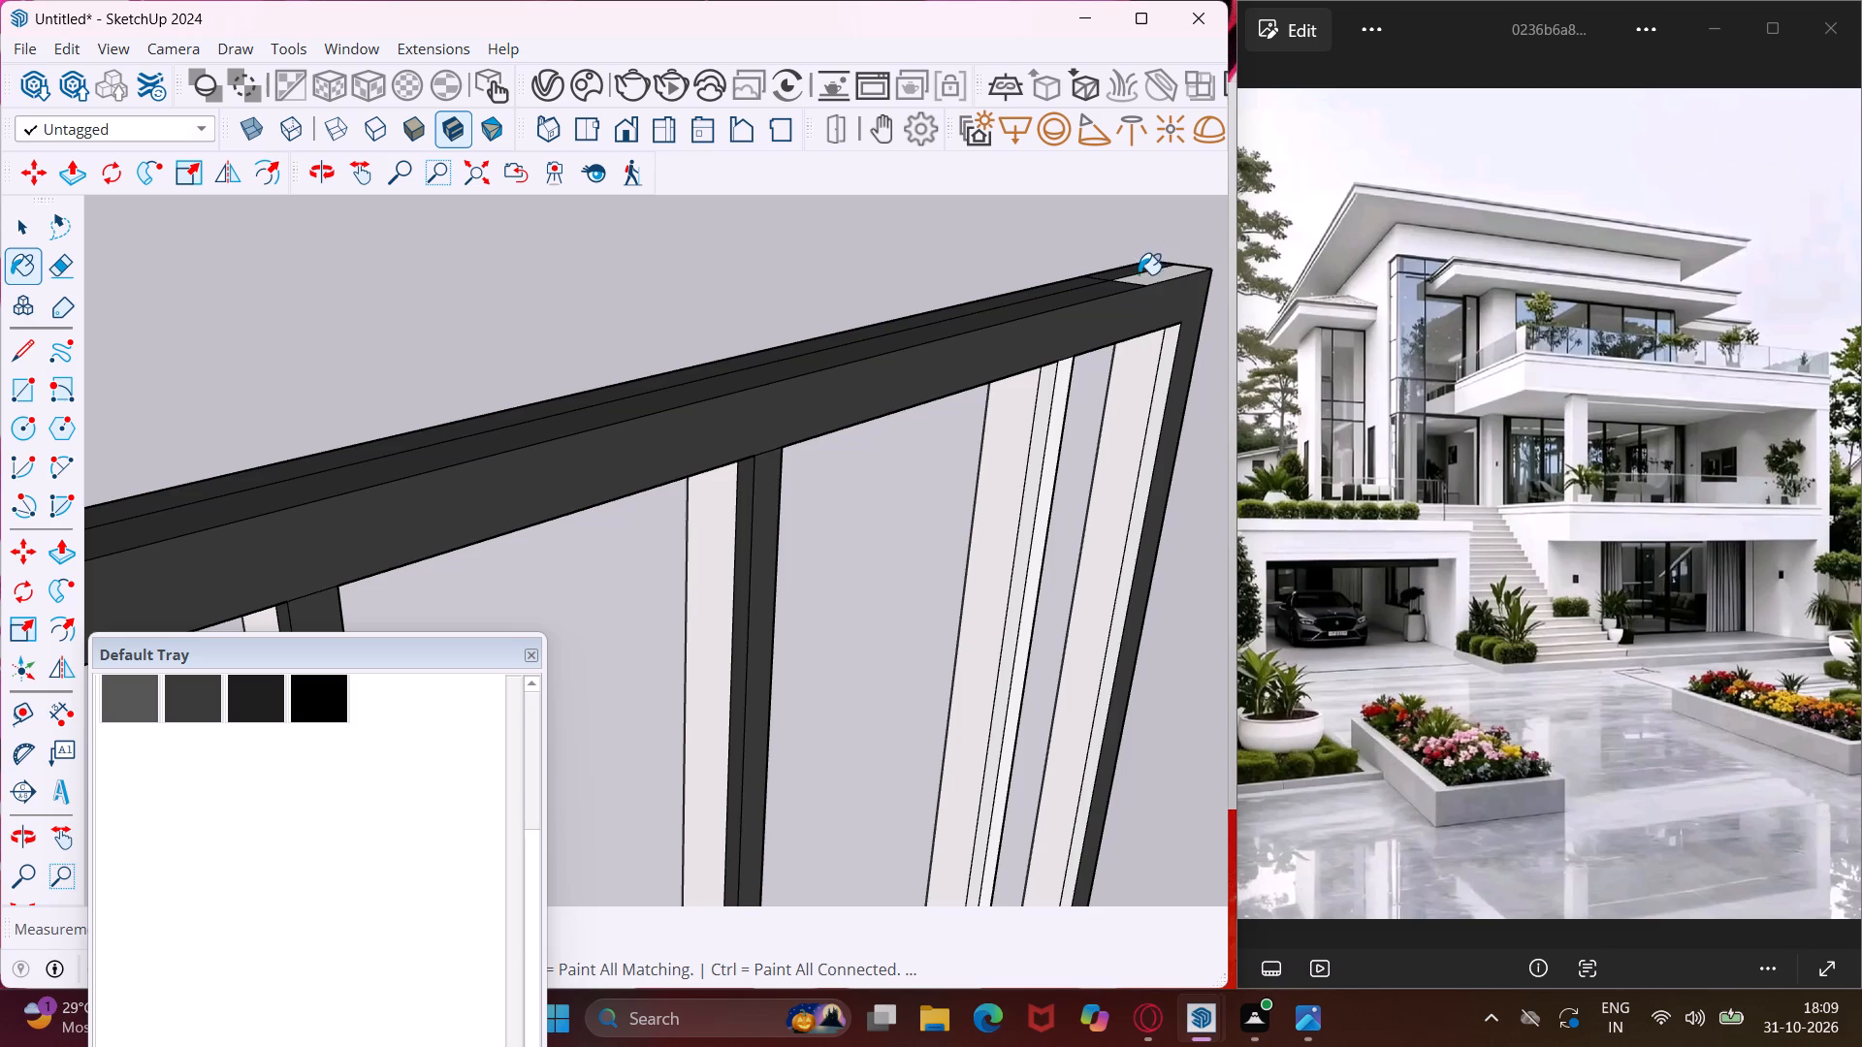
click(1140, 282)
Paint the narrow light strips on the fourth vertical bar and the far stile's inner edge with Color M07.
scroll(1069, 388, up, 7)
click(1048, 404)
click(1034, 387)
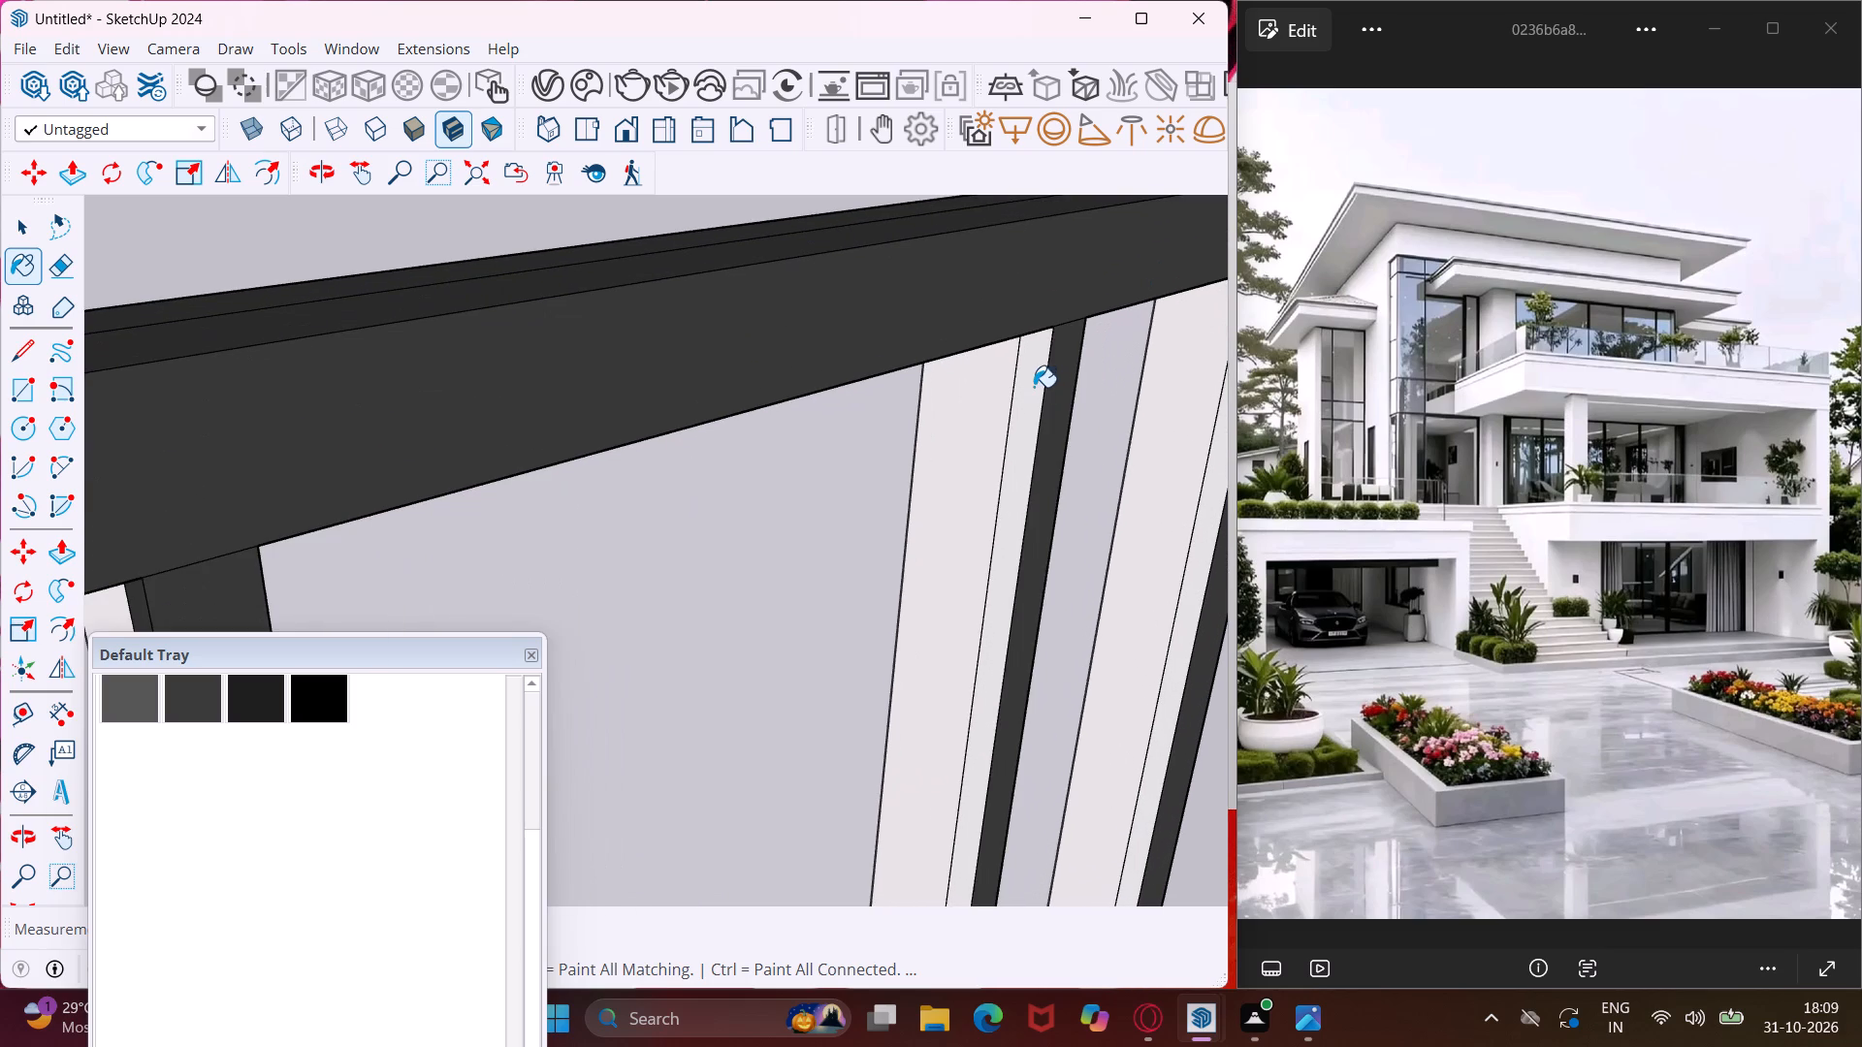
scroll(961, 395, down, 6)
scroll(1132, 391, up, 7)
click(1159, 364)
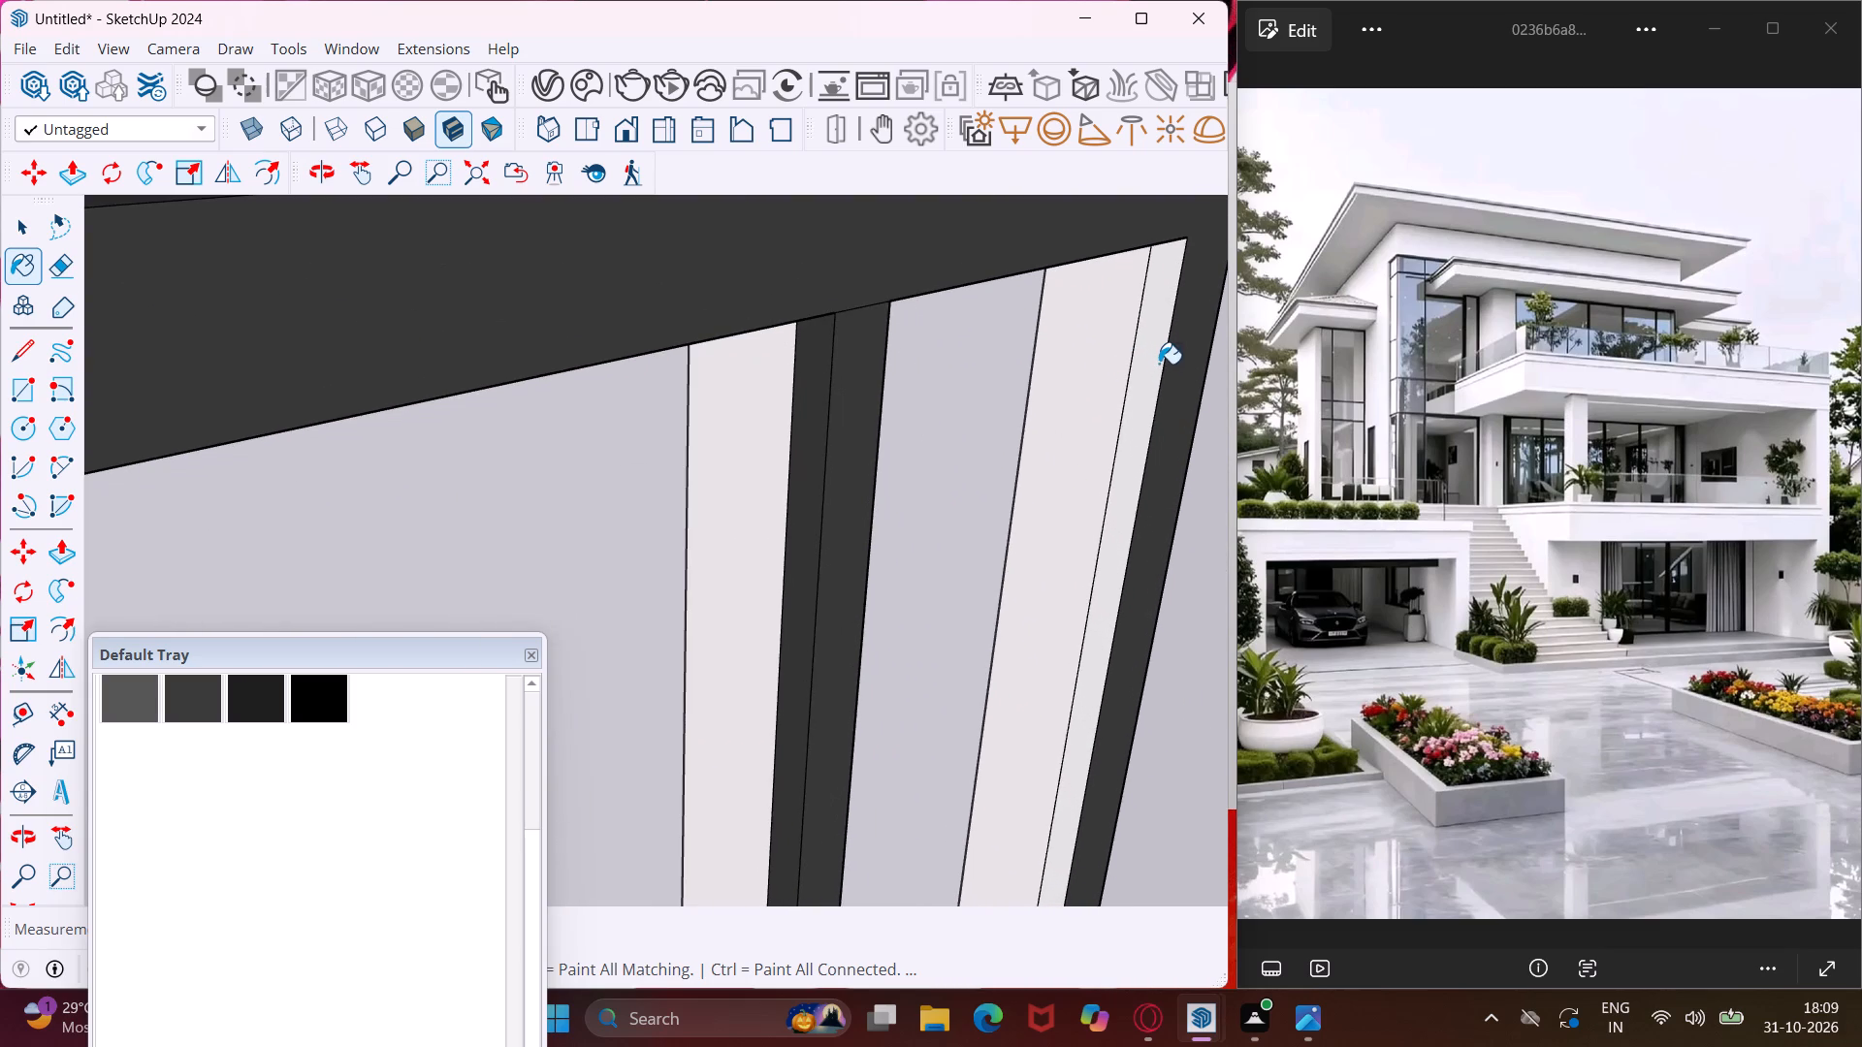
Paint the opposite face of the multi-bar frame and the light faces of its nearest vertical bar with Color M07.
scroll(1158, 429, down, 14)
scroll(1149, 442, up, 1)
scroll(1148, 442, down, 6)
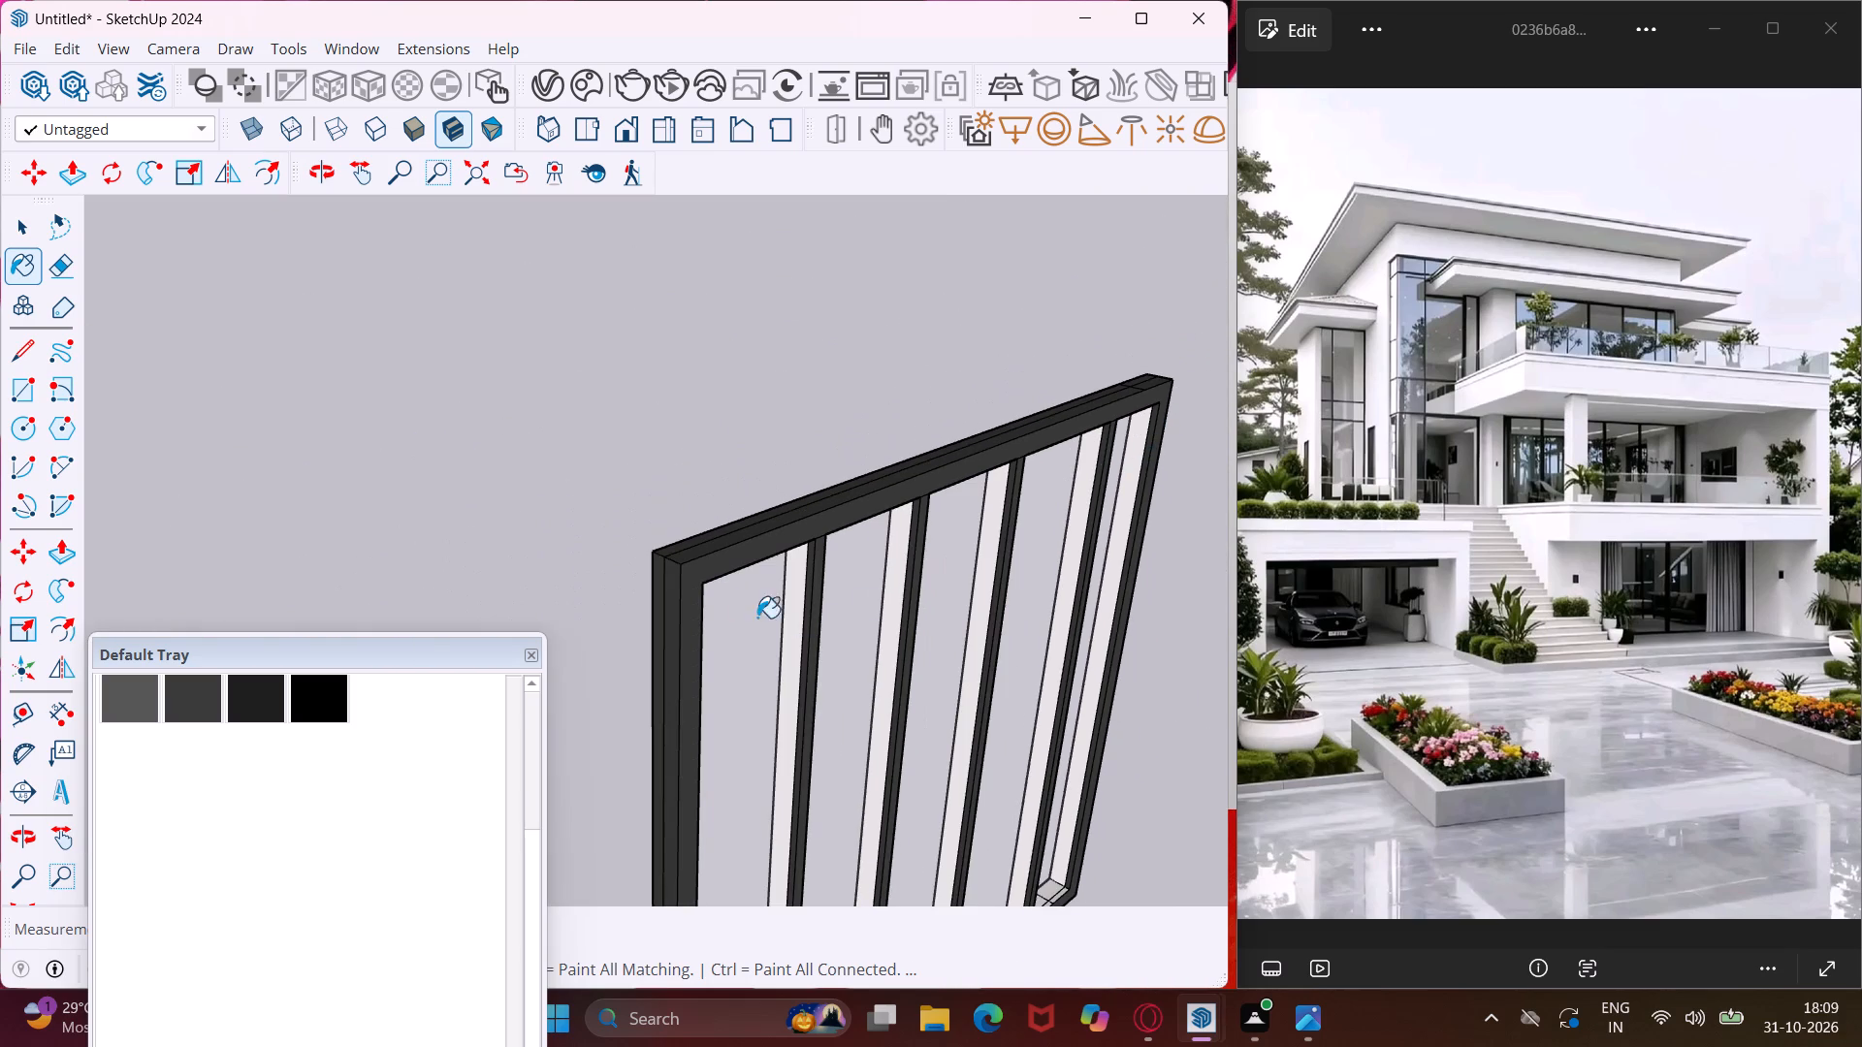
middle_drag(706, 602, 1302, 585)
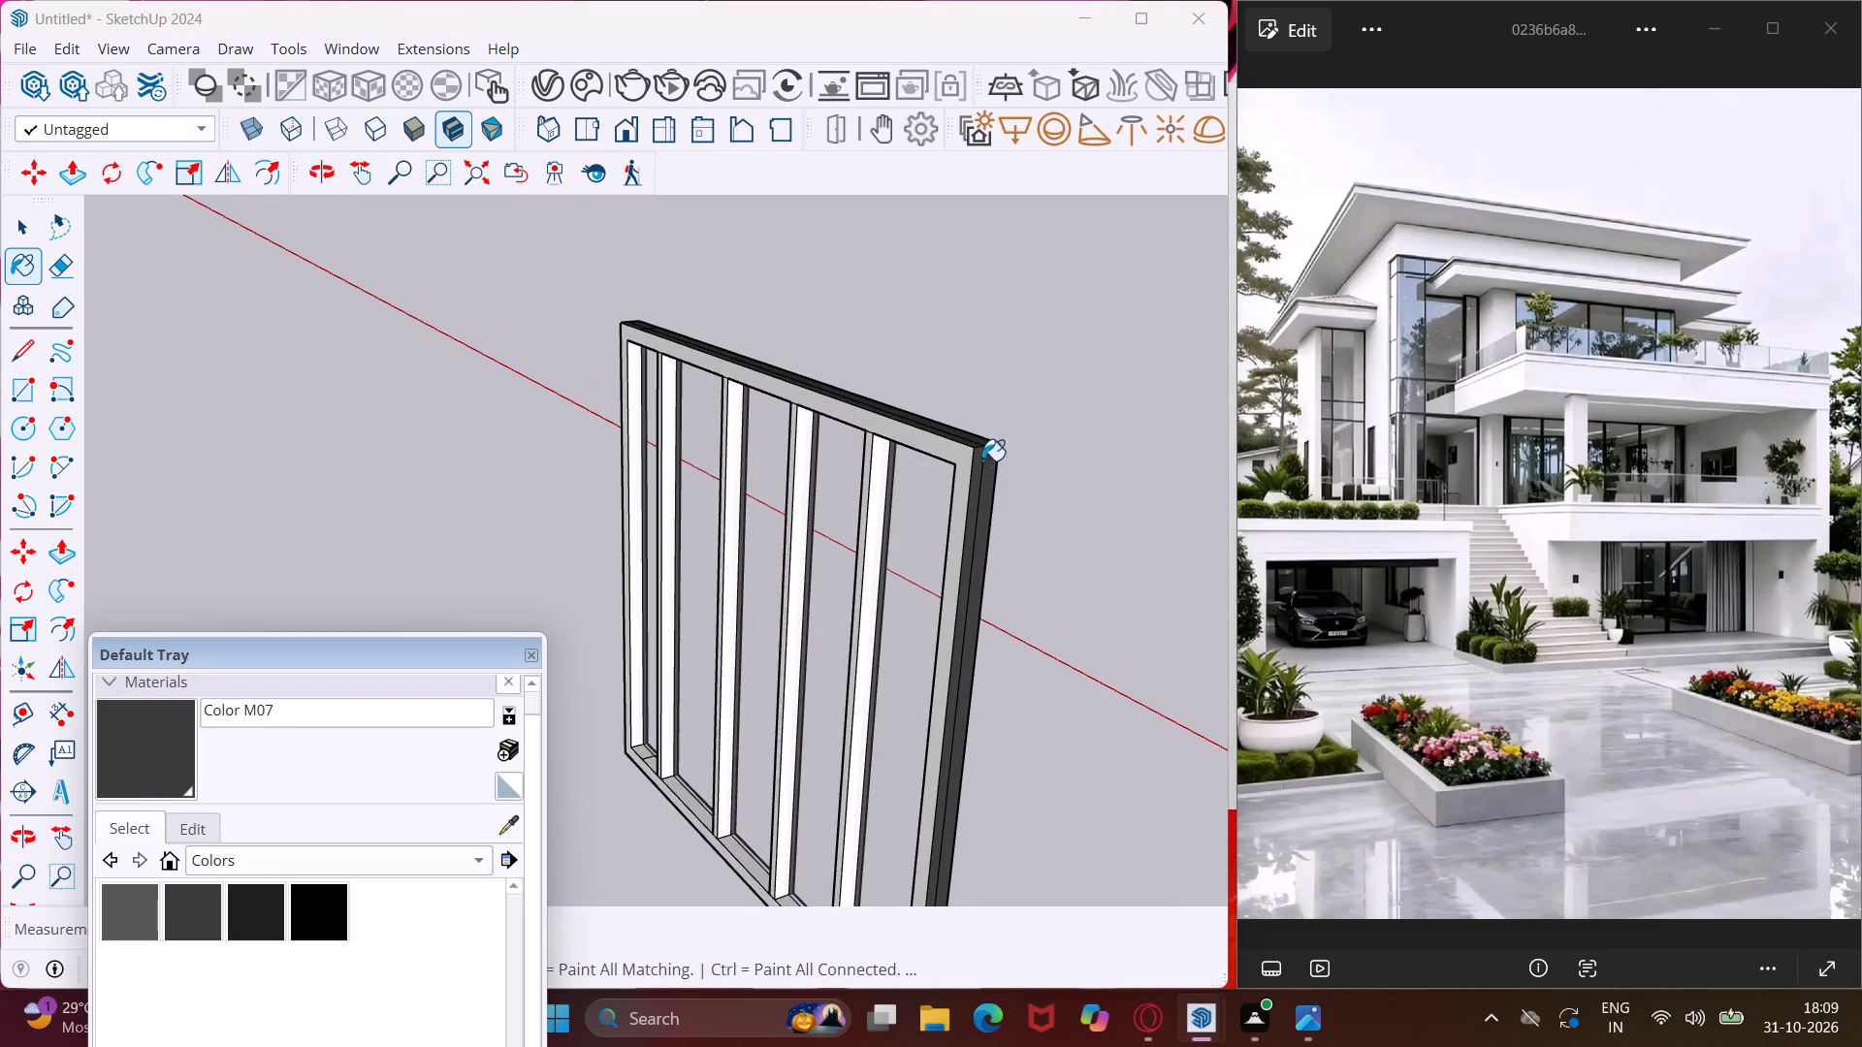
scroll(968, 451, up, 14)
click(960, 445)
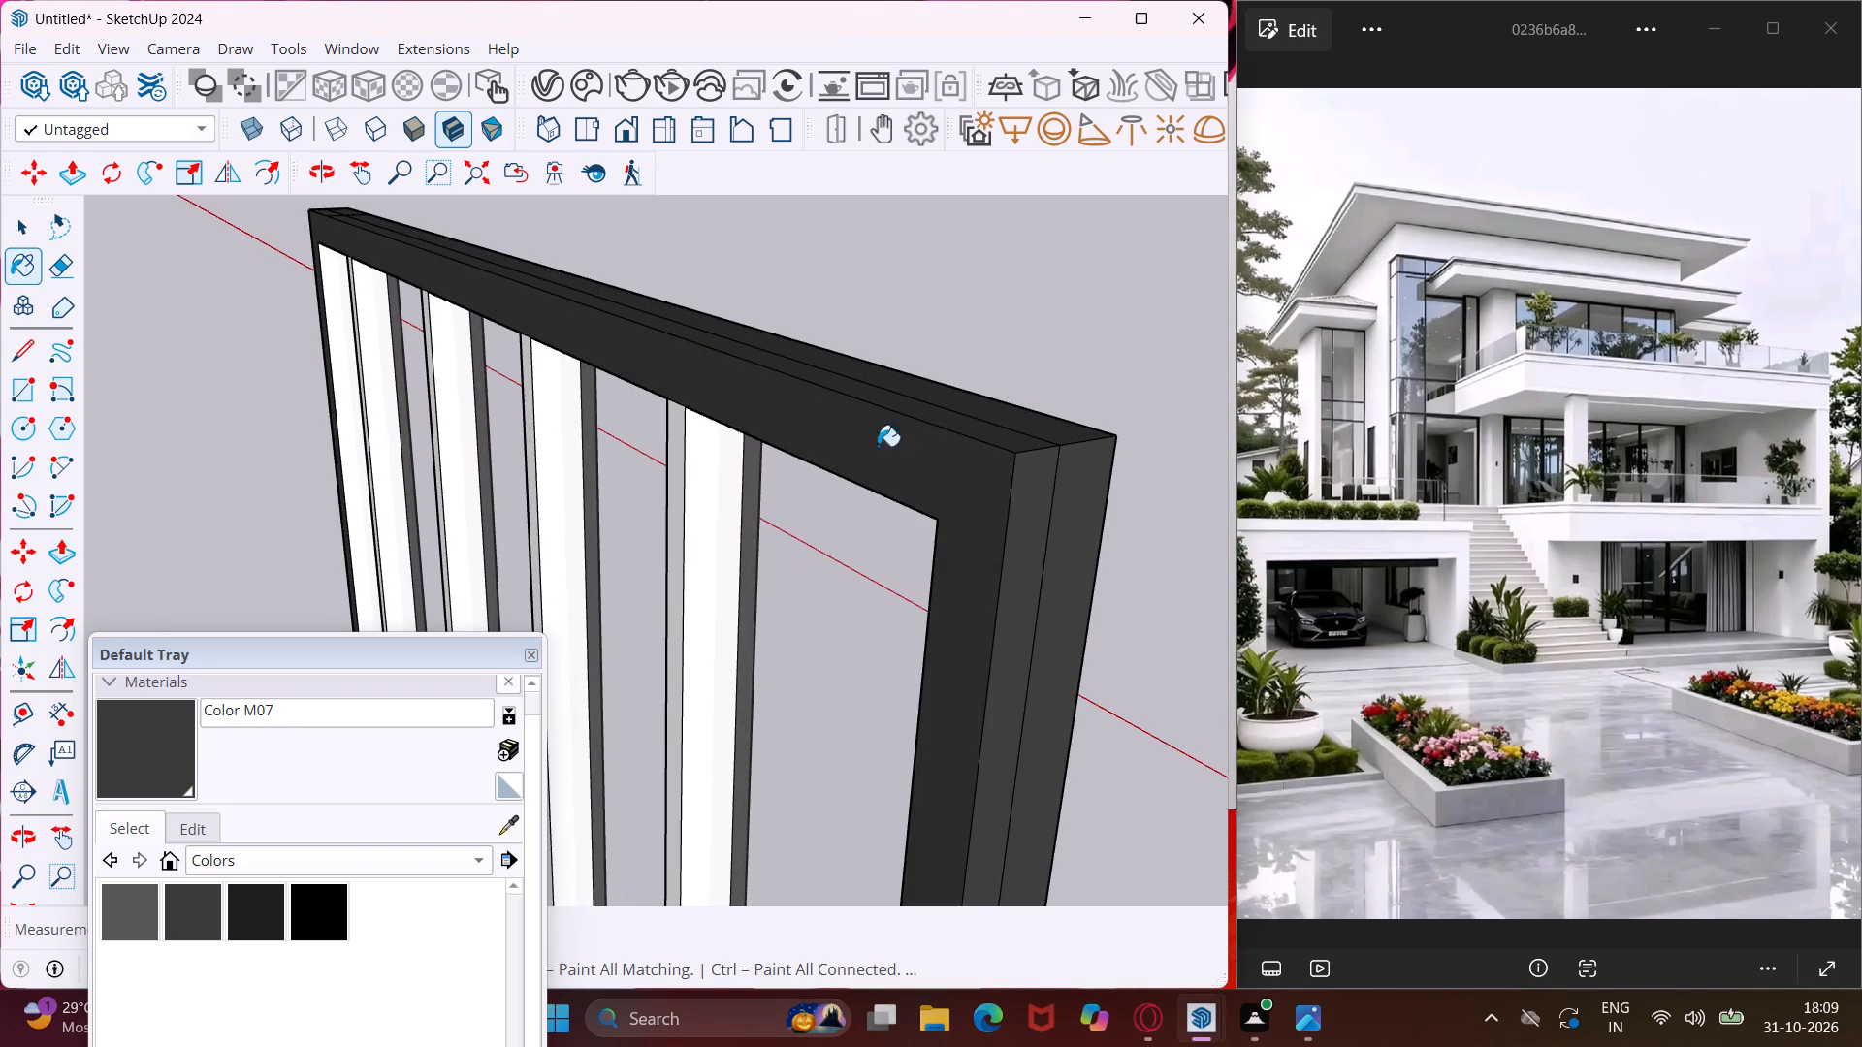
click(688, 473)
click(673, 468)
Paint the light faces of the end vertical bar and the adjacent stile's outer side strips with Color M07.
middle_drag(671, 465, 691, 461)
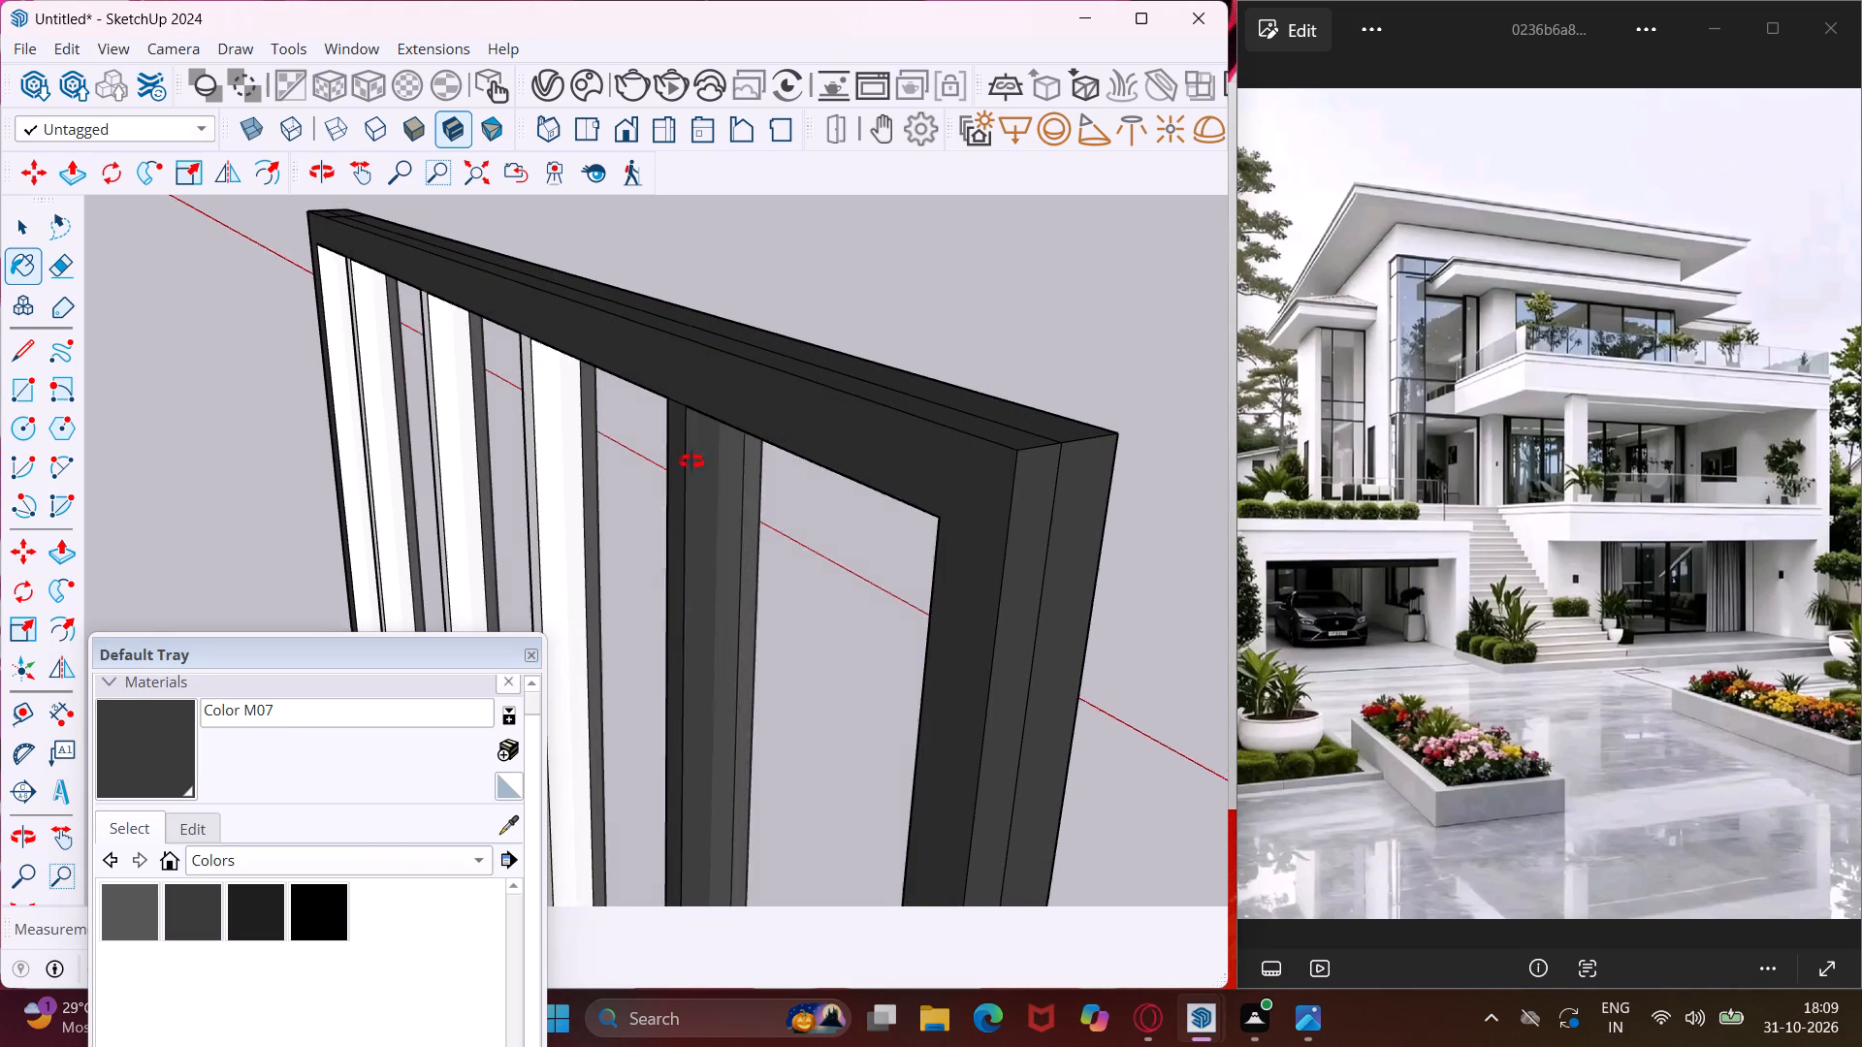
middle_drag(691, 461, 1318, 429)
scroll(1190, 407, down, 6)
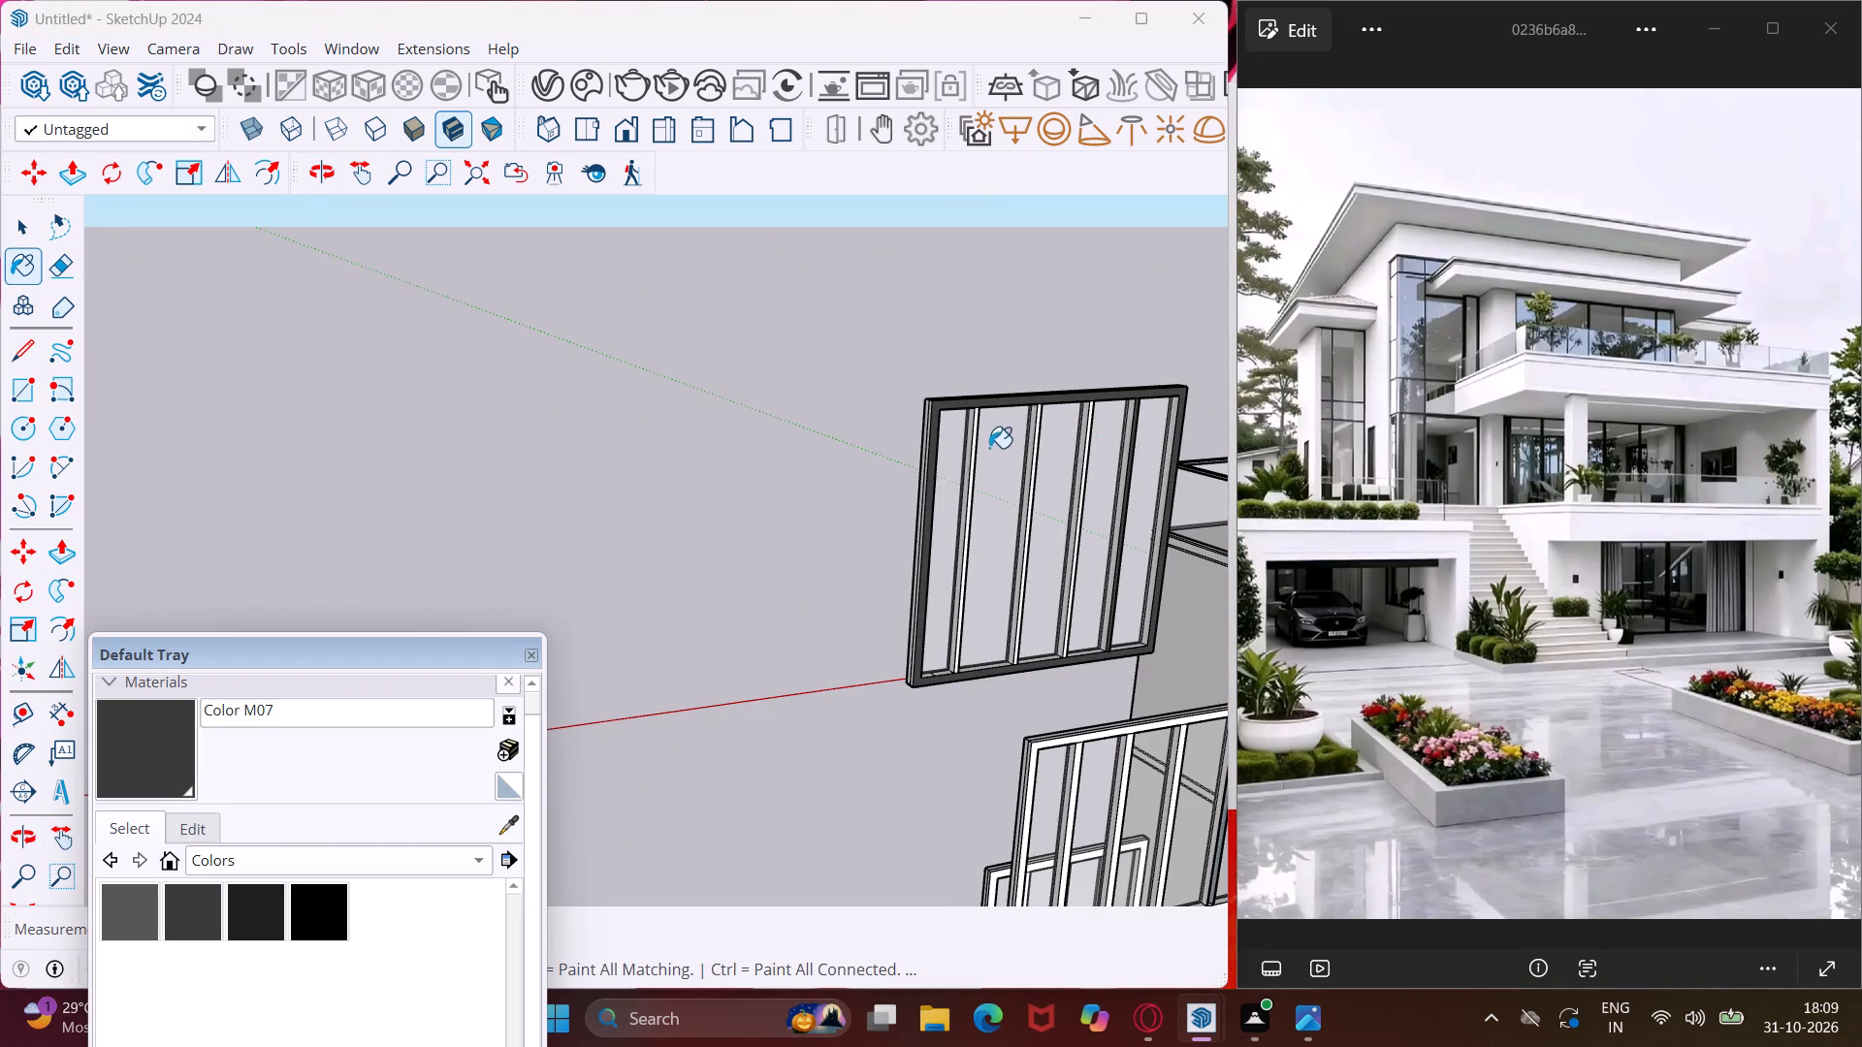
scroll(979, 449, up, 17)
click(965, 414)
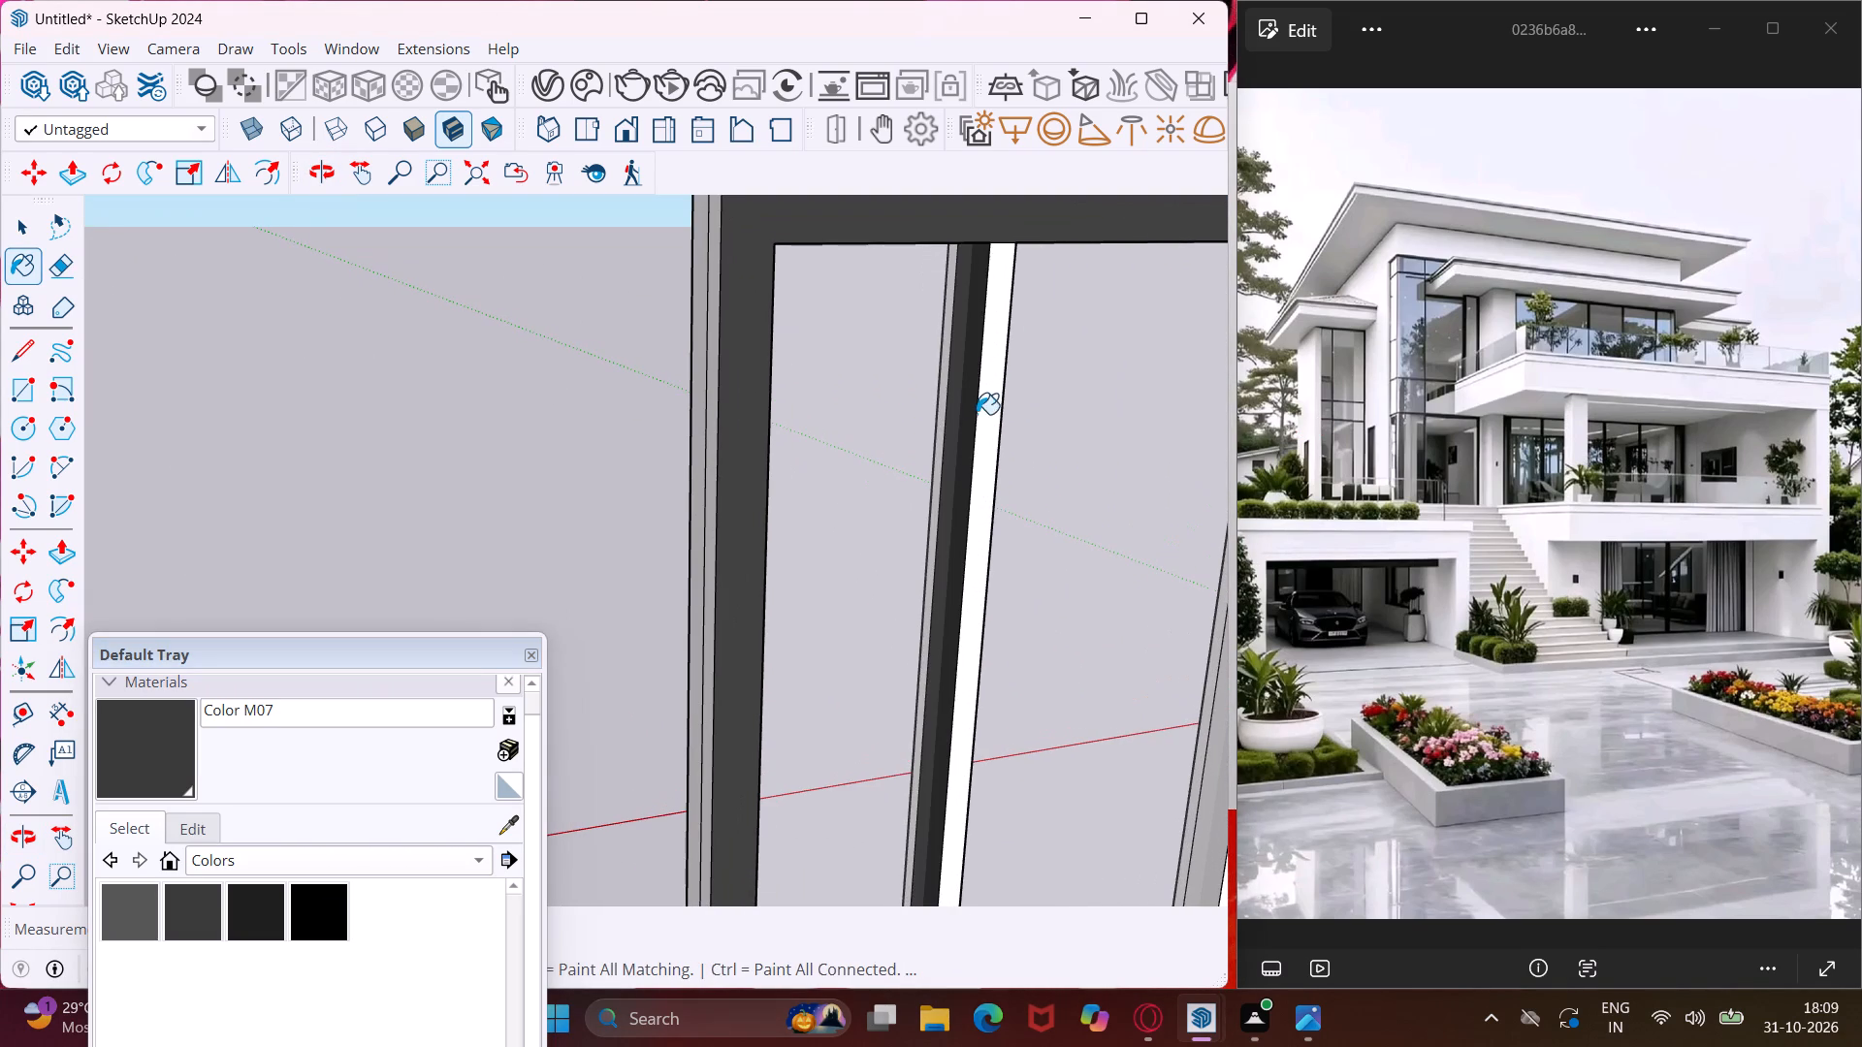
click(982, 414)
click(701, 346)
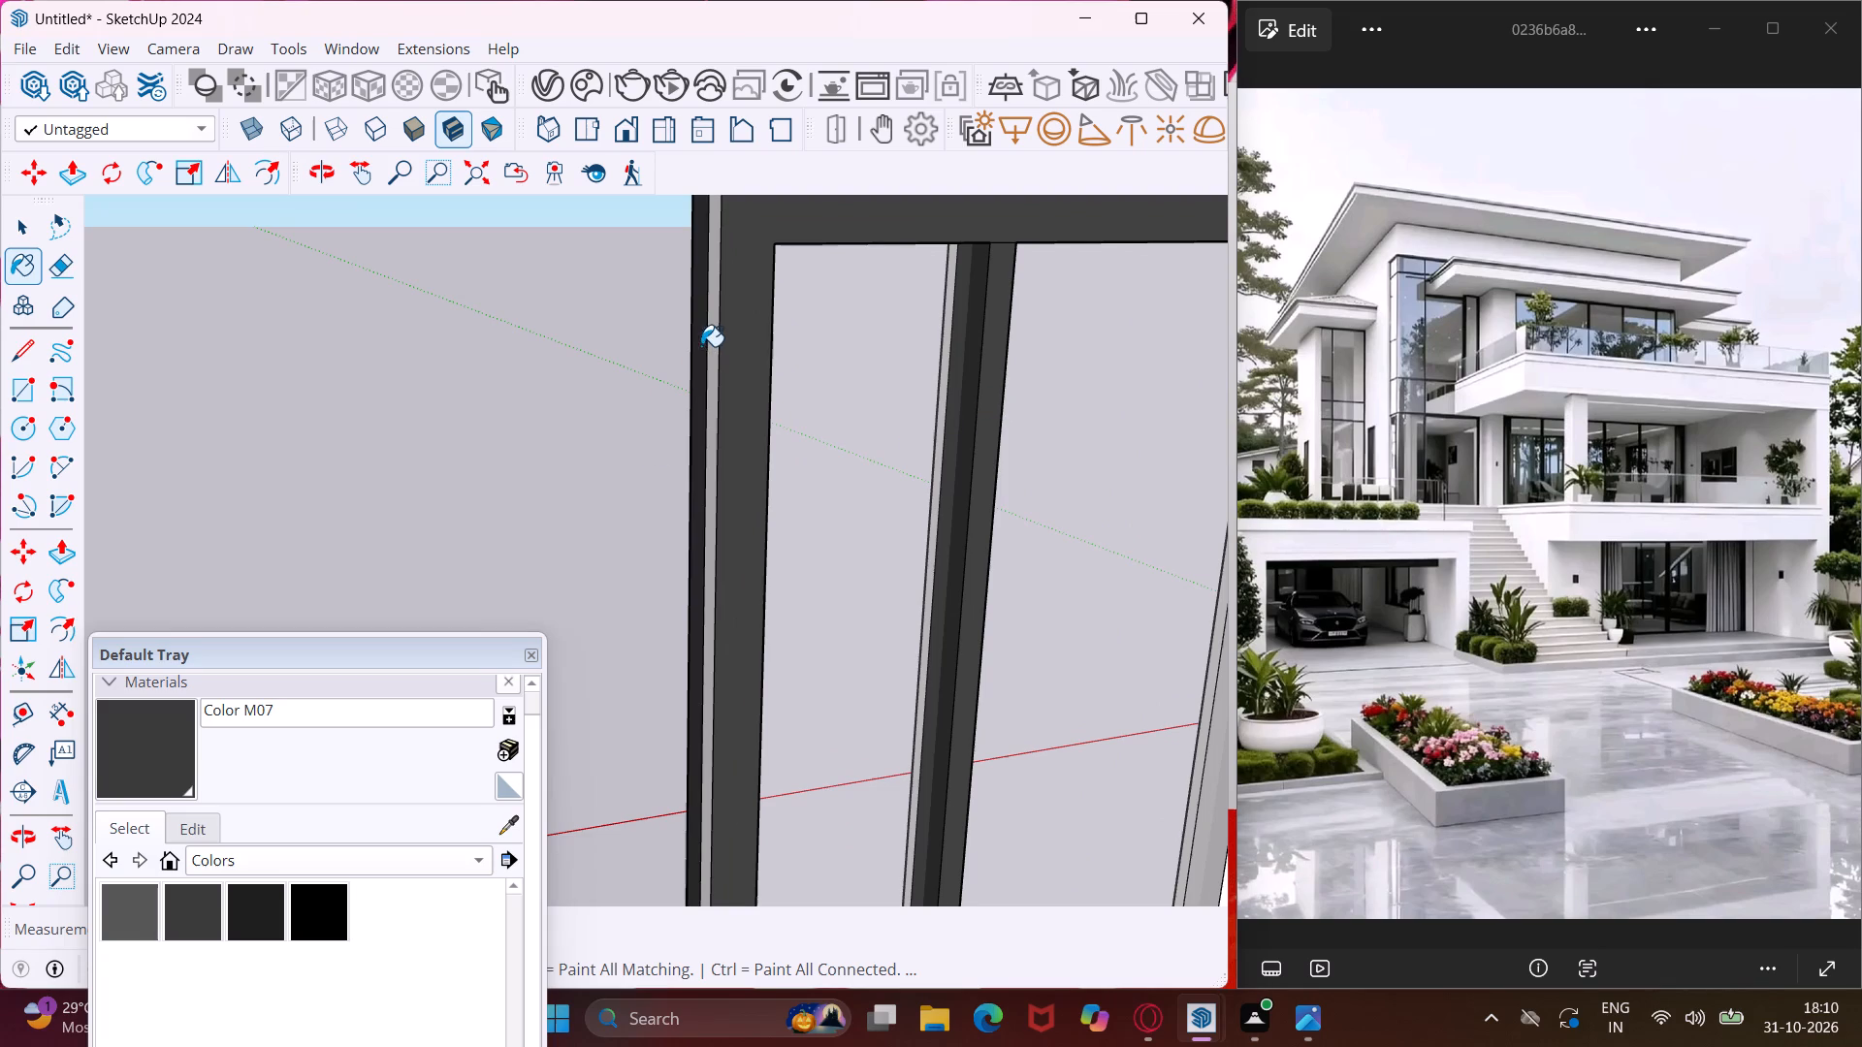
click(707, 345)
click(713, 348)
Paint the light faces of the multi-bar frame's remaining vertical bars on this side with Color M07.
scroll(685, 387, down, 4)
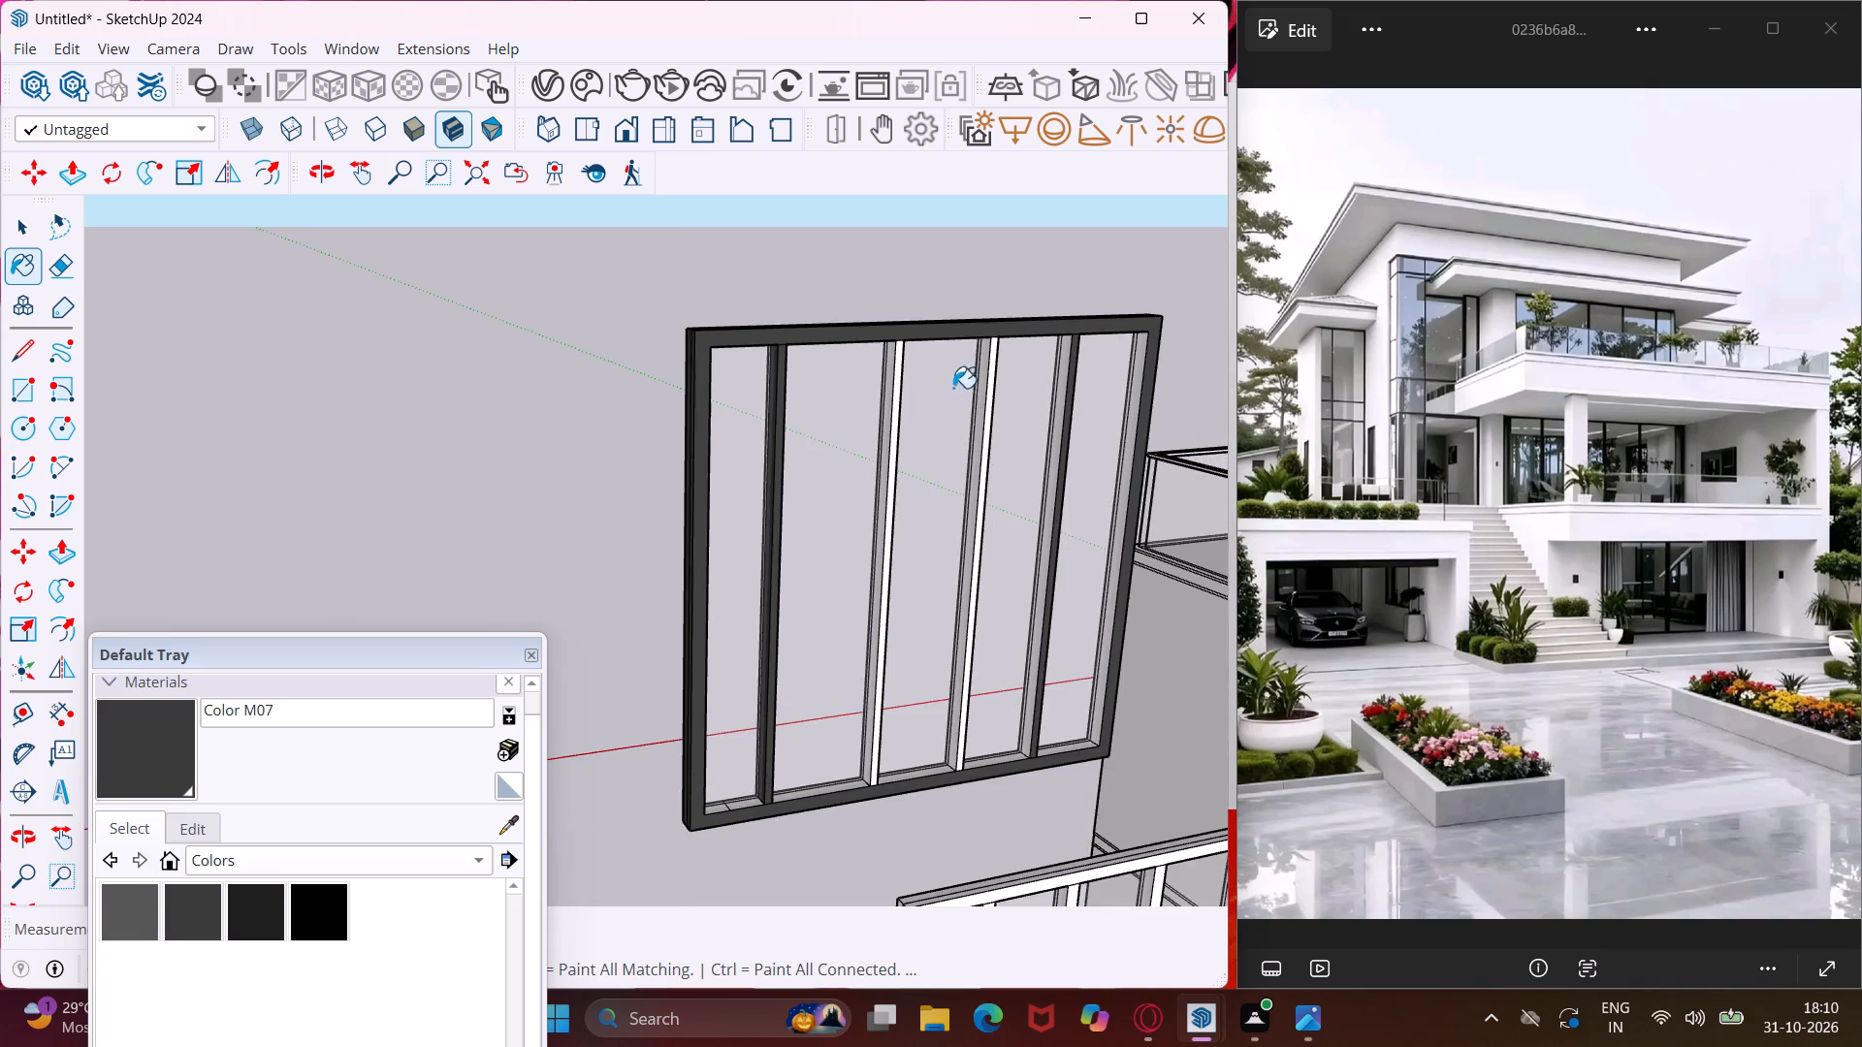
scroll(969, 375, up, 11)
click(1007, 370)
click(994, 359)
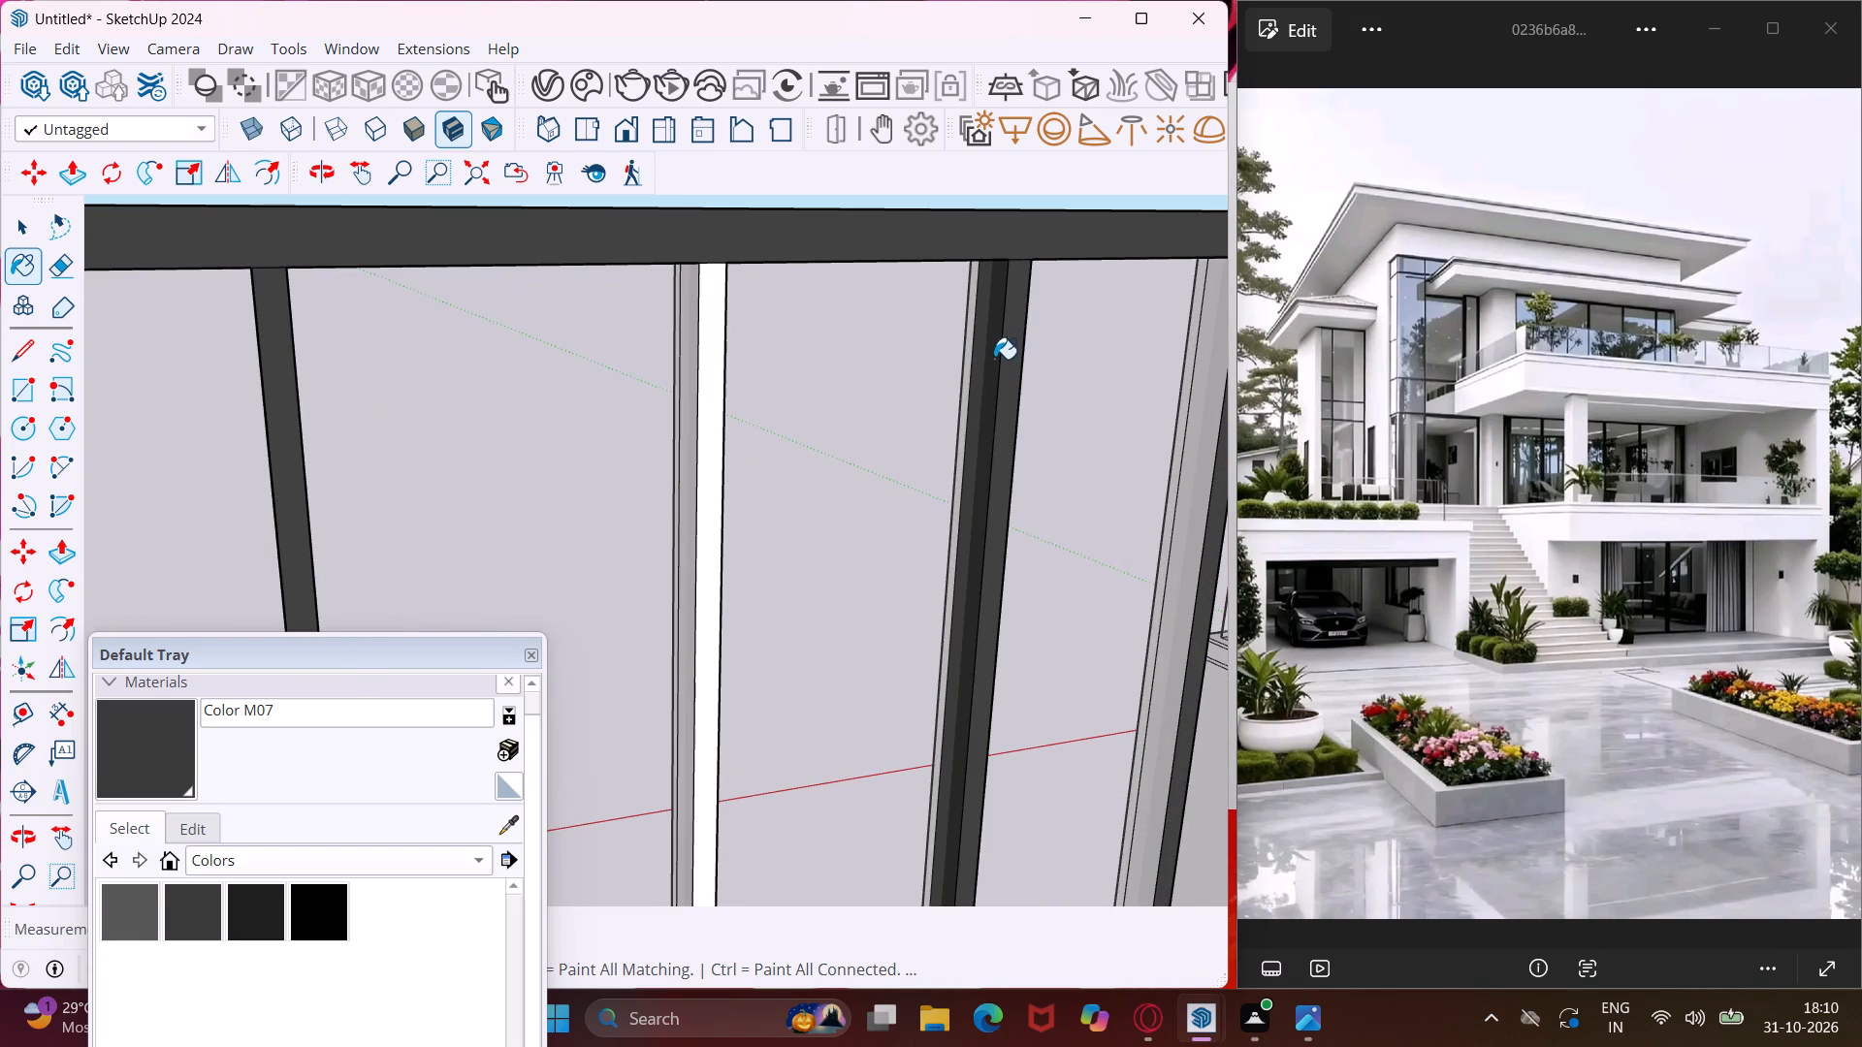
click(712, 436)
click(688, 431)
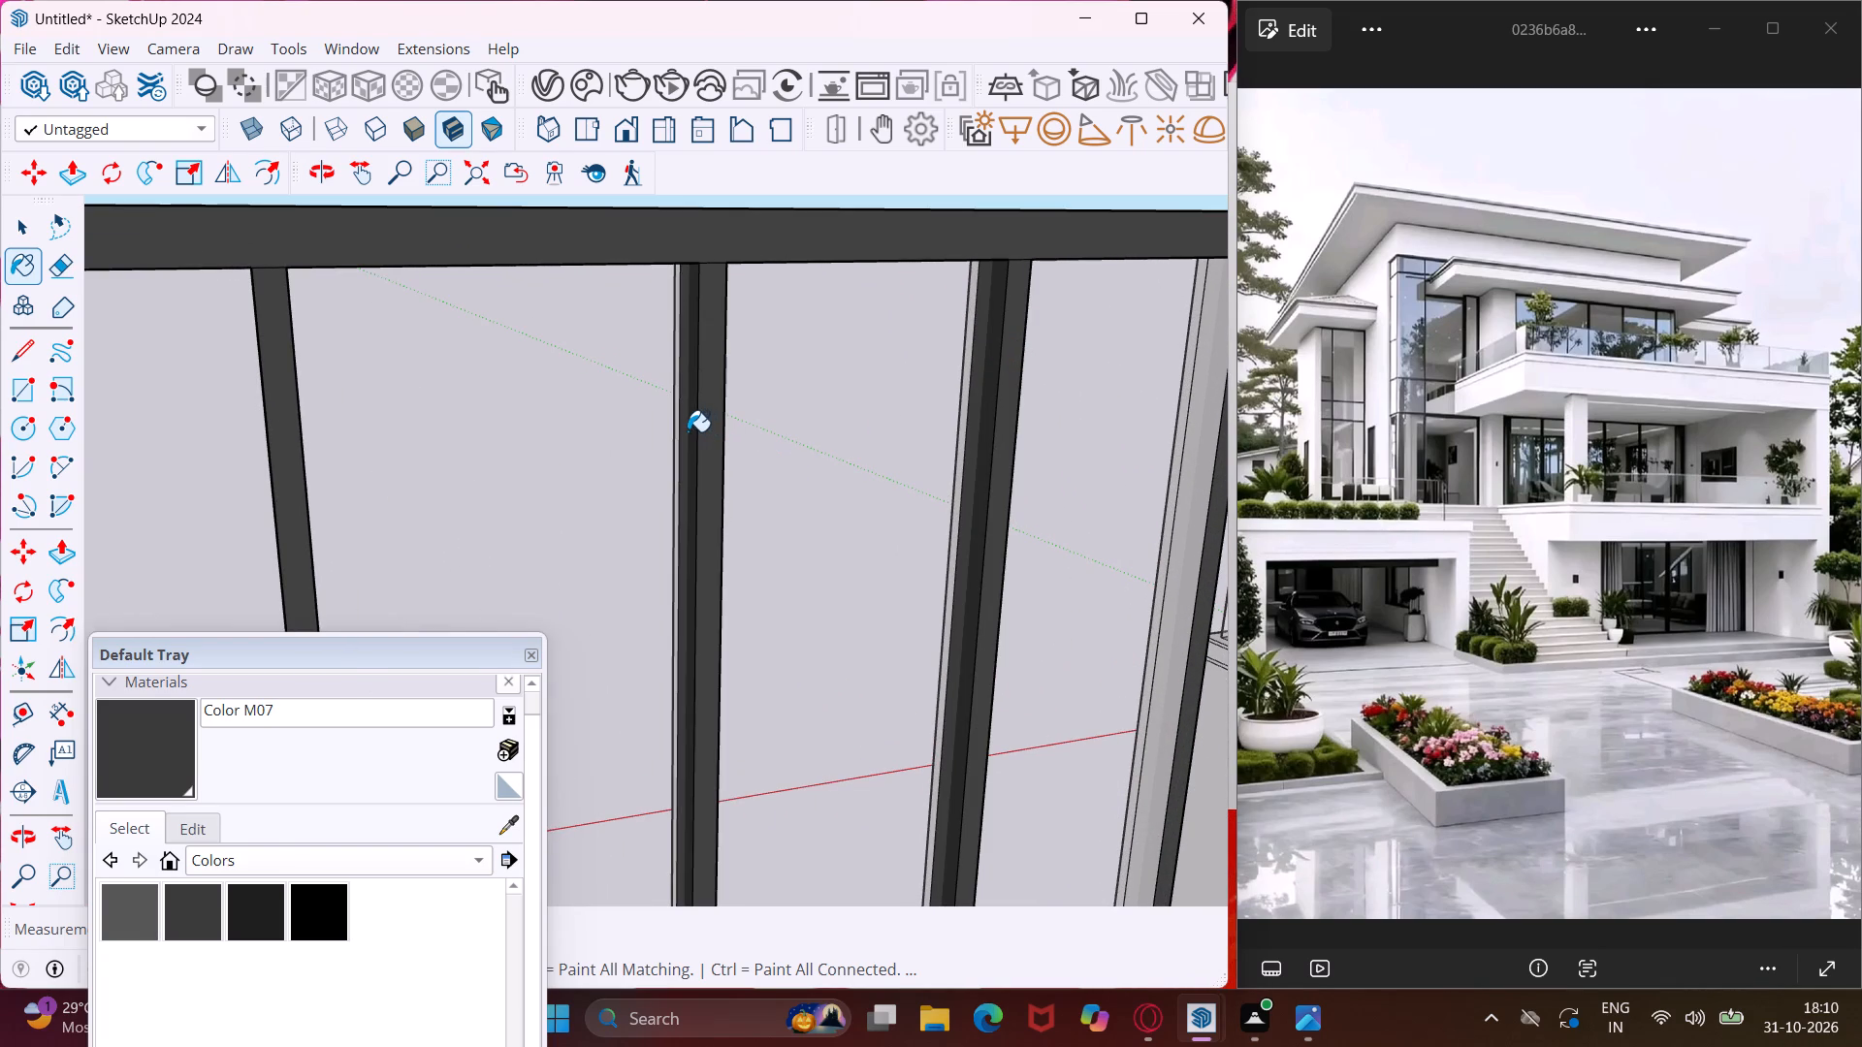
scroll(700, 442, down, 4)
scroll(1070, 413, up, 6)
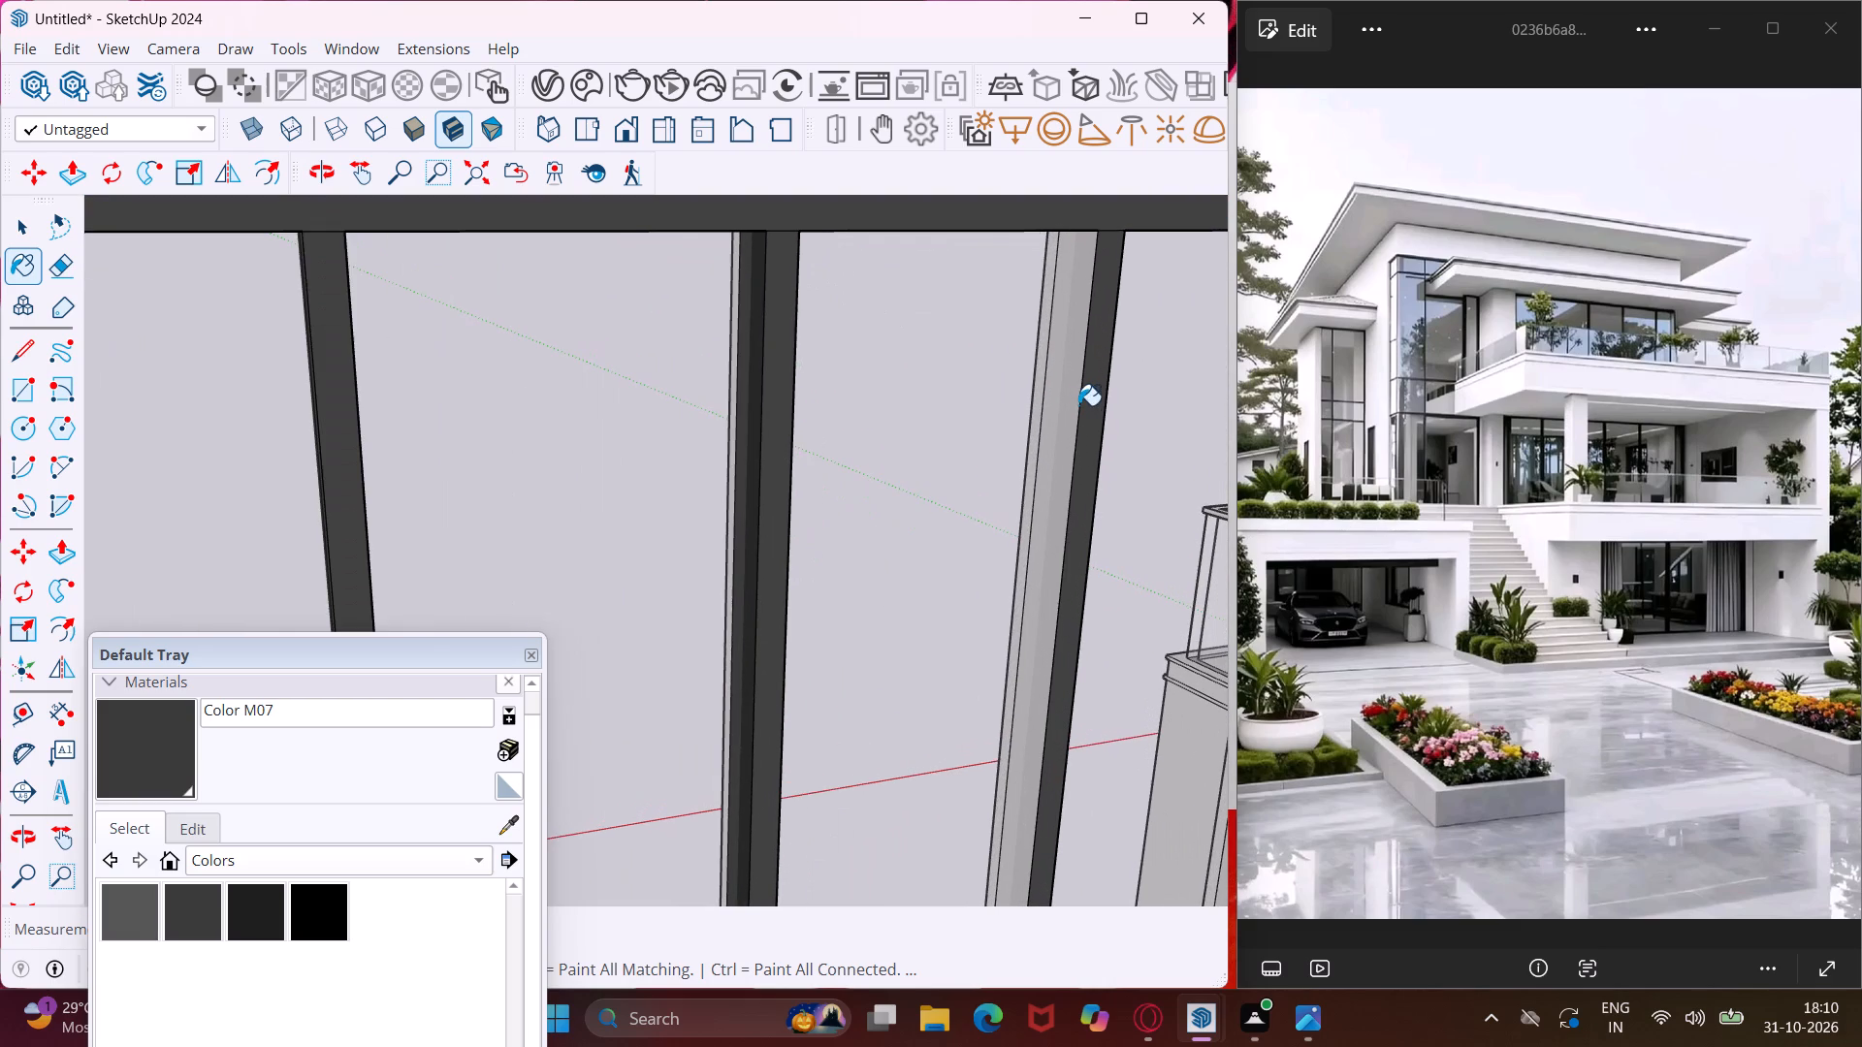
click(1075, 399)
Paint the white inner side faces of the end stile and three vertical bars with Color M07.
scroll(1062, 410, down, 6)
scroll(1138, 438, down, 5)
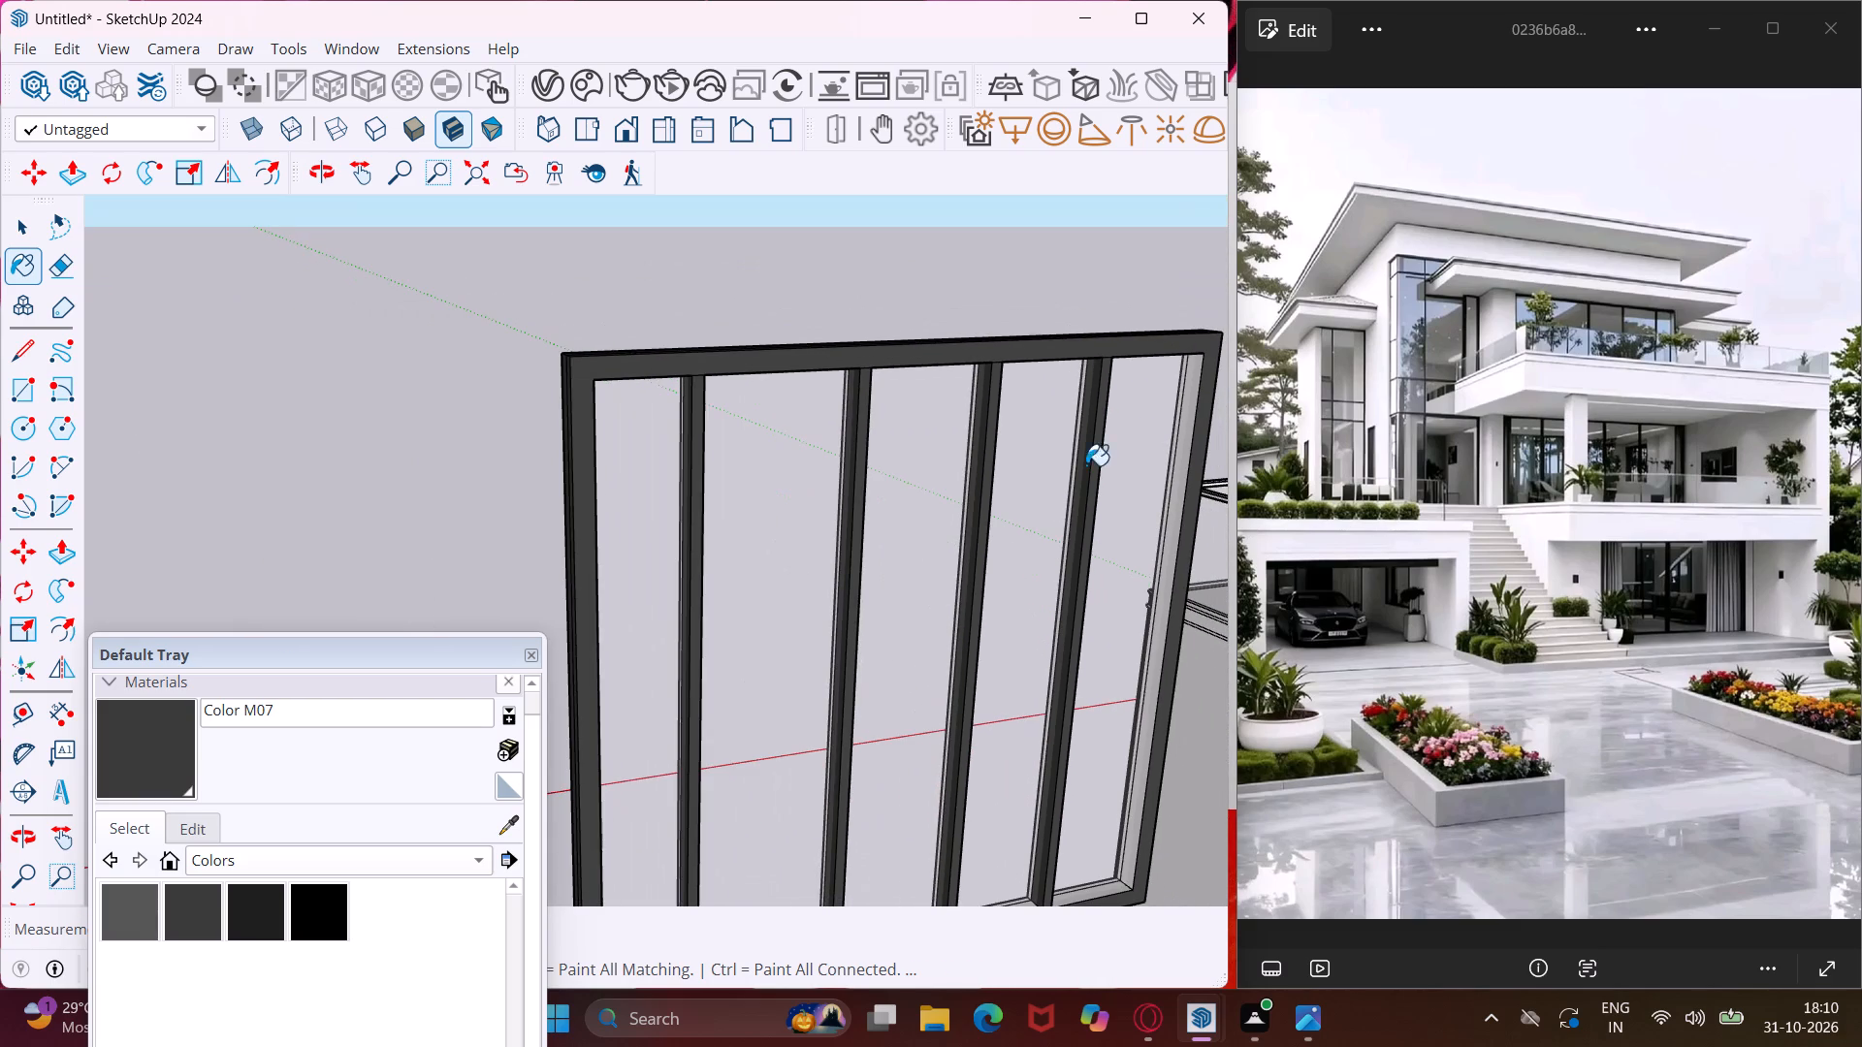
middle_drag(917, 492, 389, 510)
scroll(555, 468, up, 2)
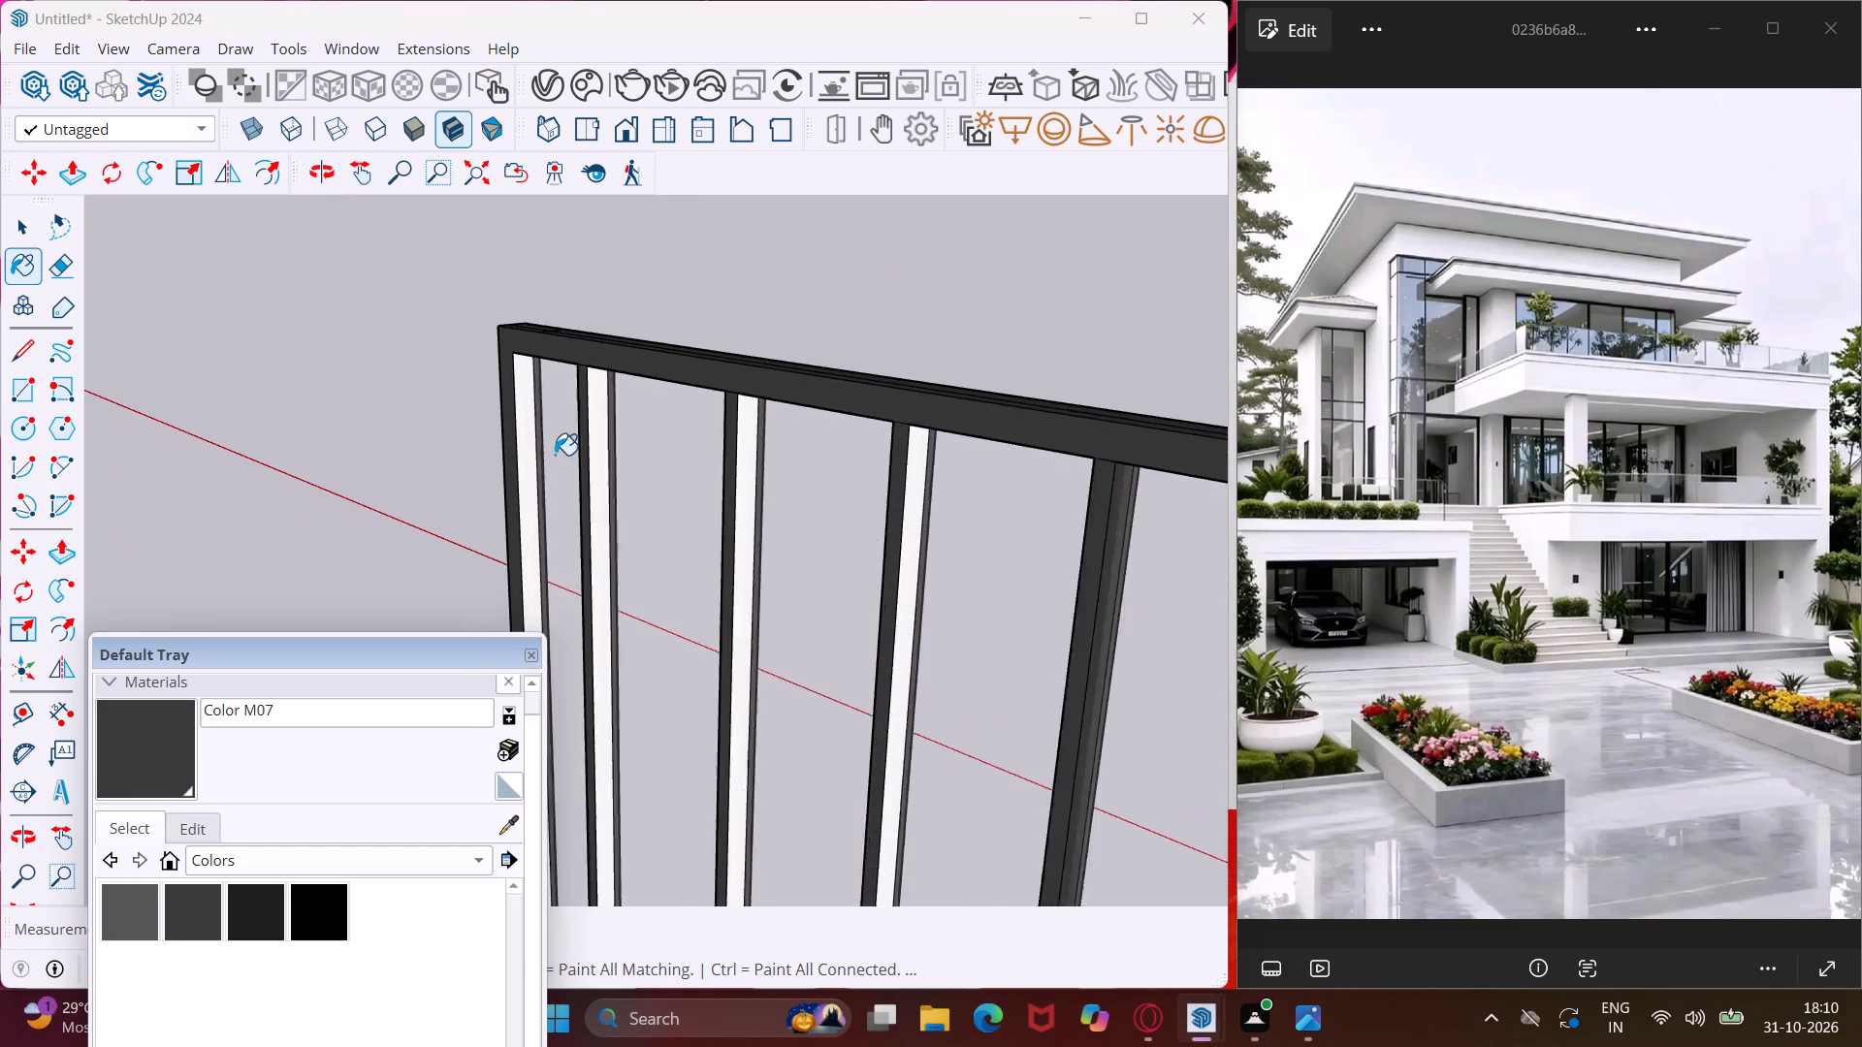
scroll(555, 455, up, 4)
click(503, 428)
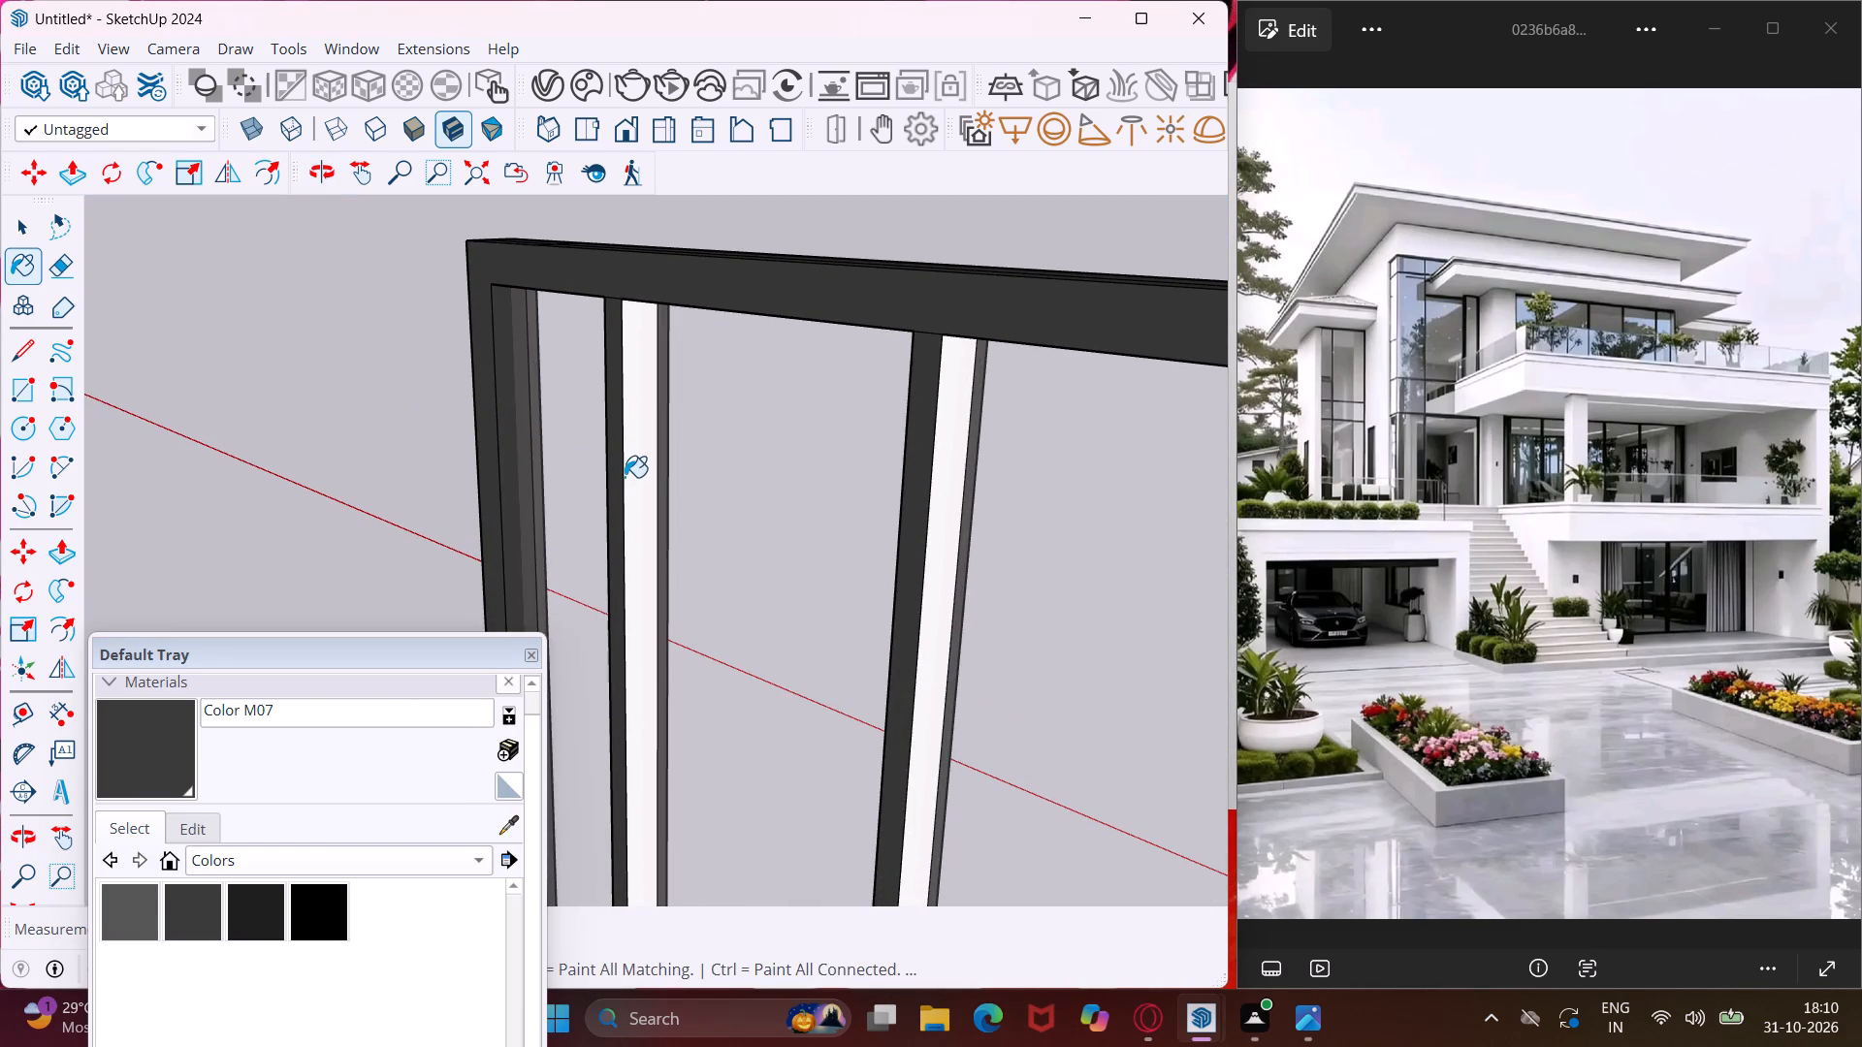
click(629, 467)
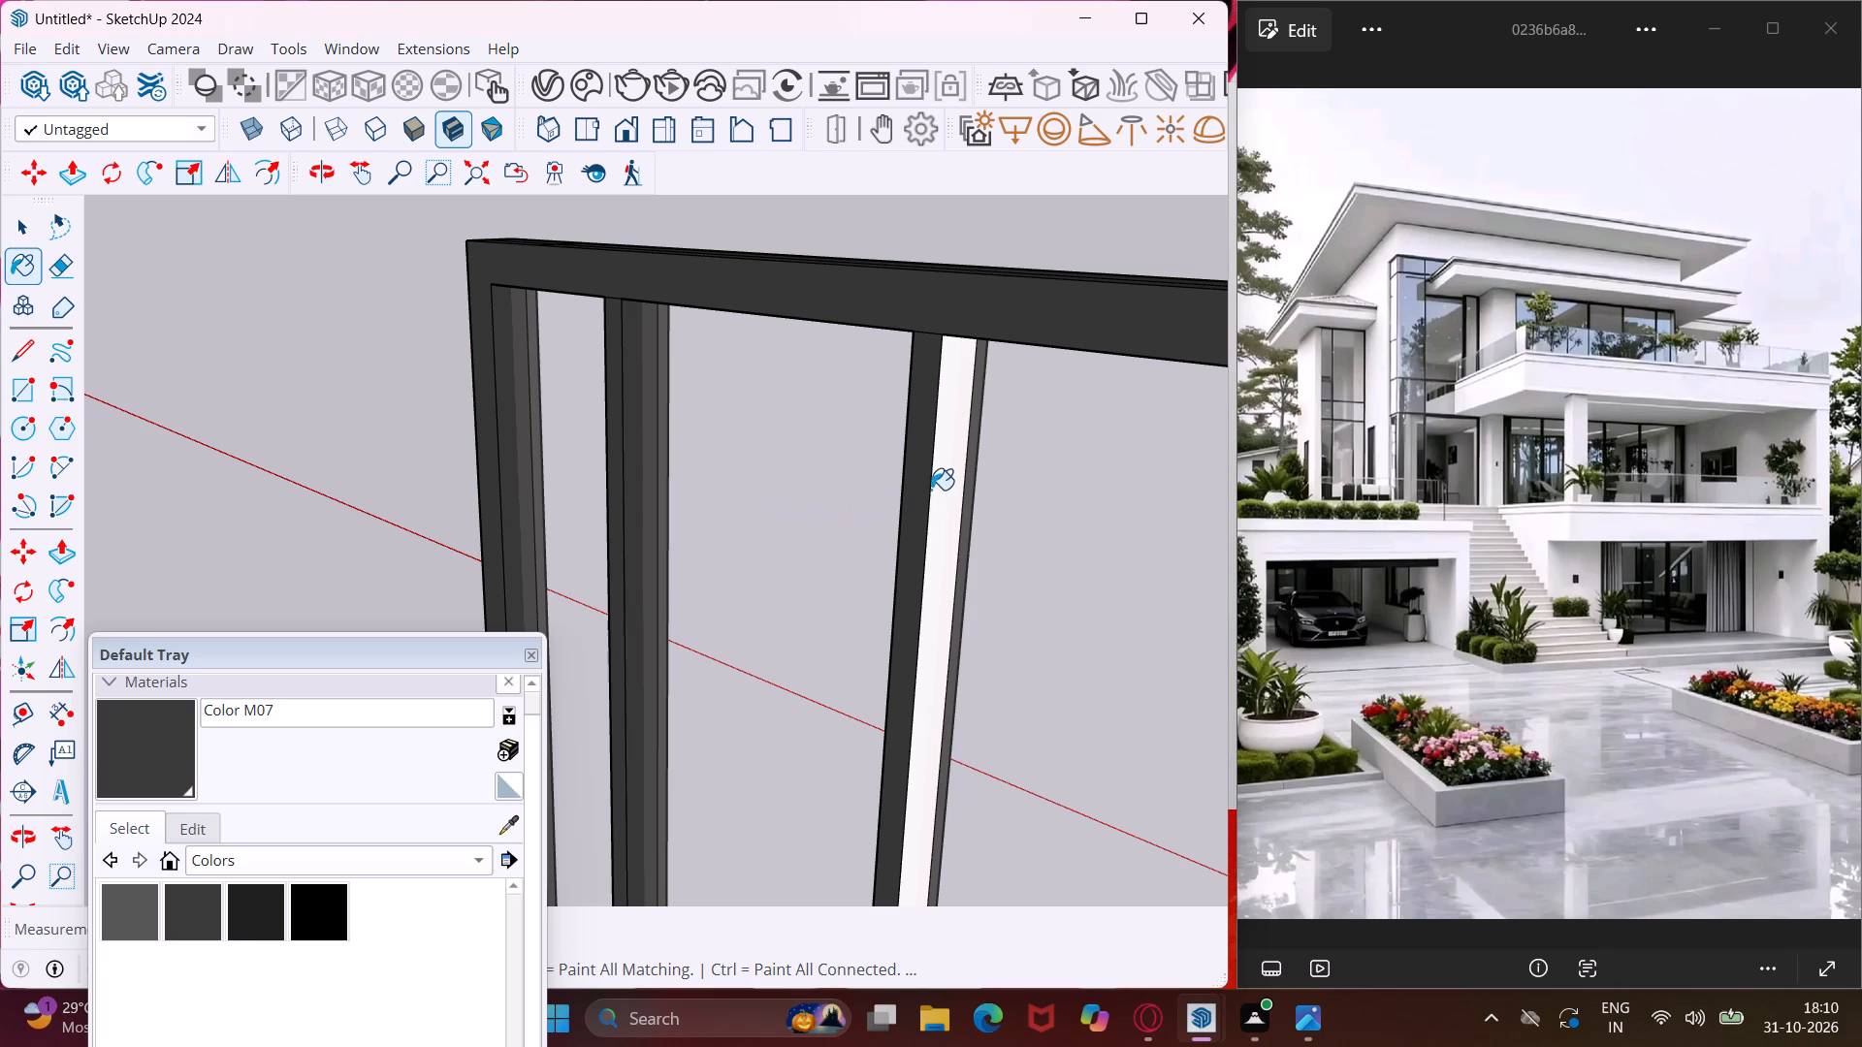
click(939, 484)
scroll(620, 414, down, 5)
scroll(805, 475, down, 4)
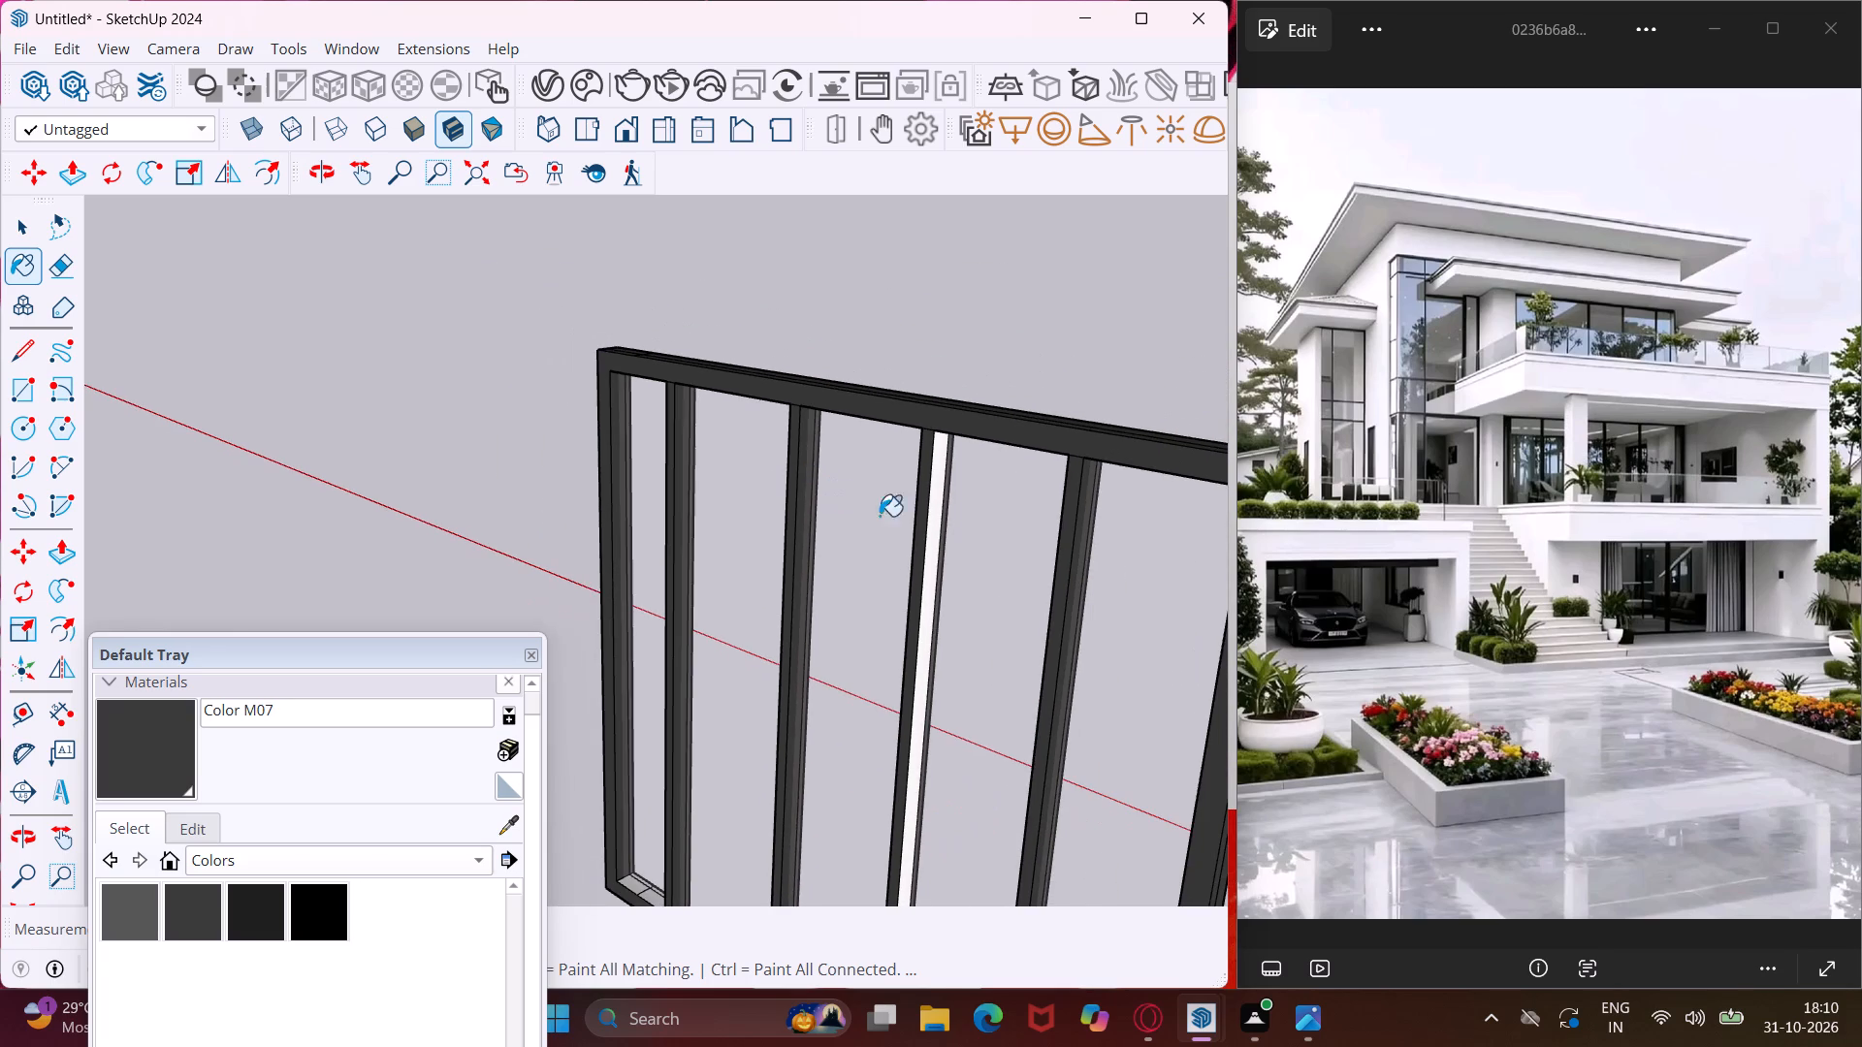
middle_drag(982, 541, 823, 482)
scroll(823, 482, up, 5)
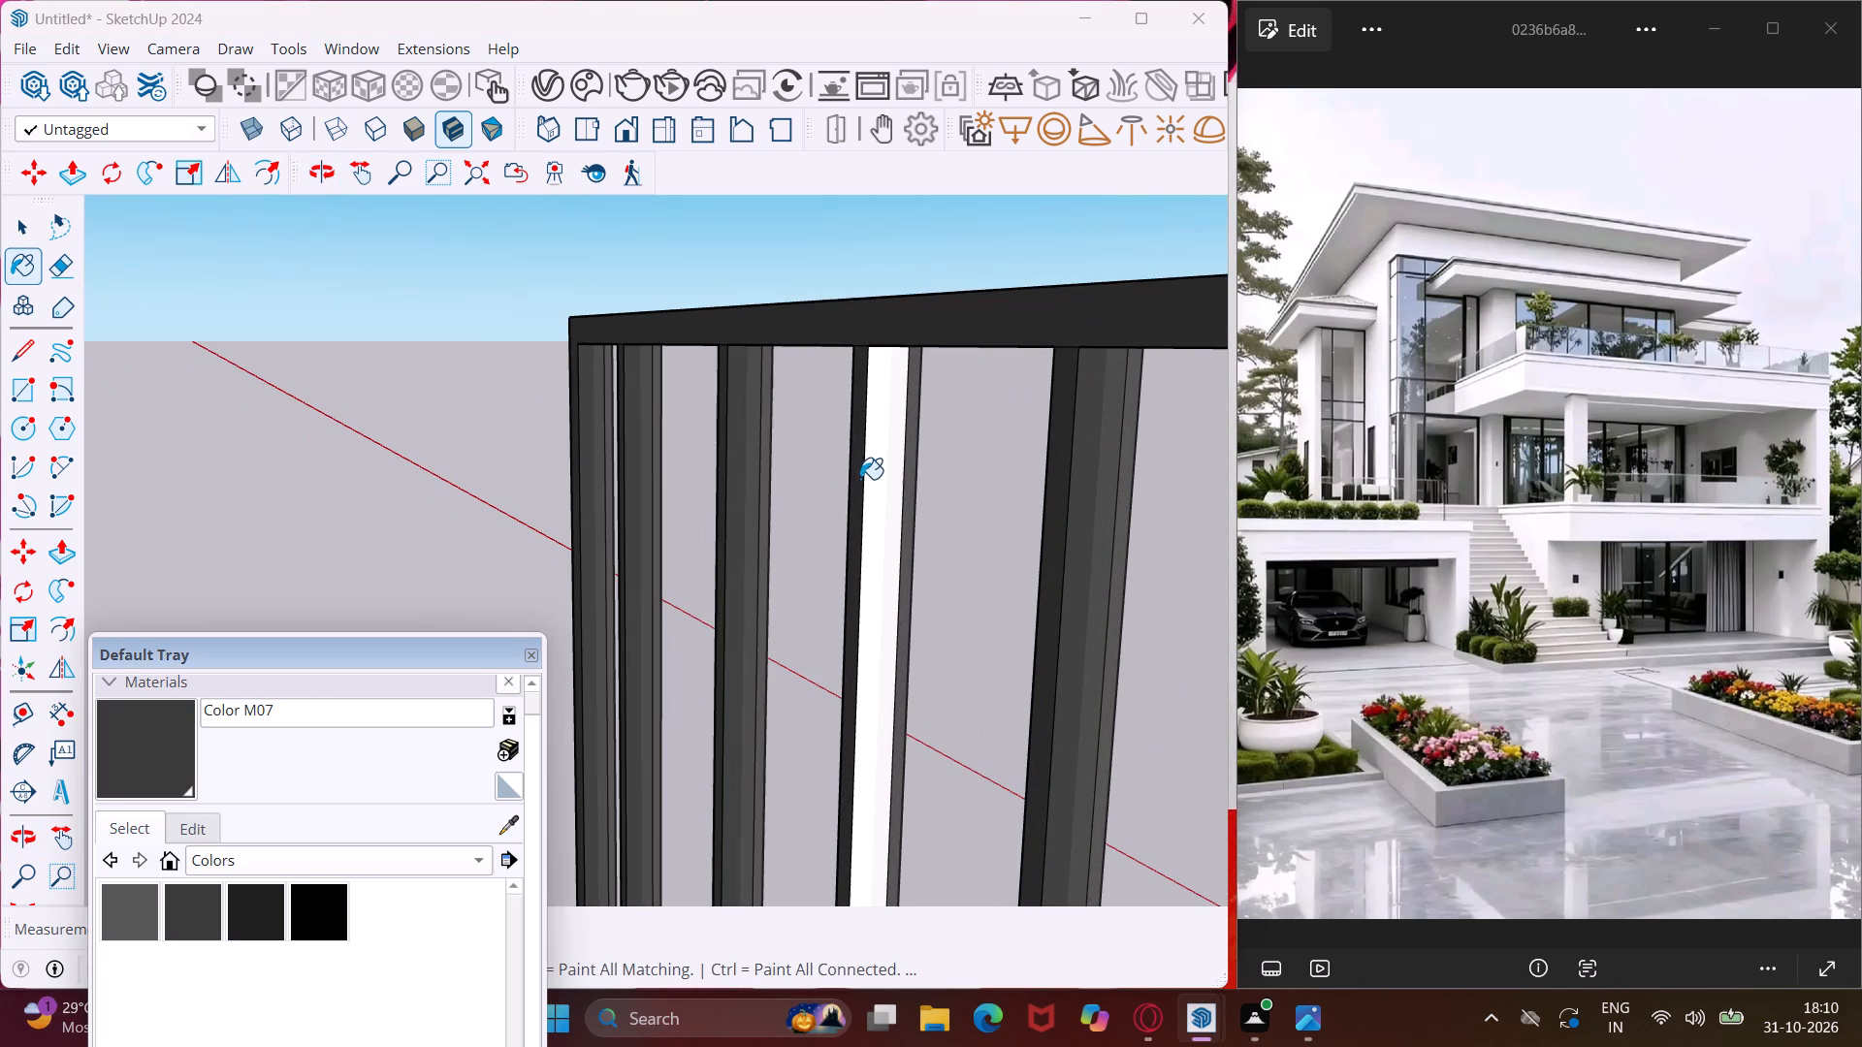
click(871, 464)
Paint the light underside strips of the multi-bar frame's top rail in the middle bays with Color M07.
middle_drag(898, 514, 773, 499)
scroll(898, 514, up, 1)
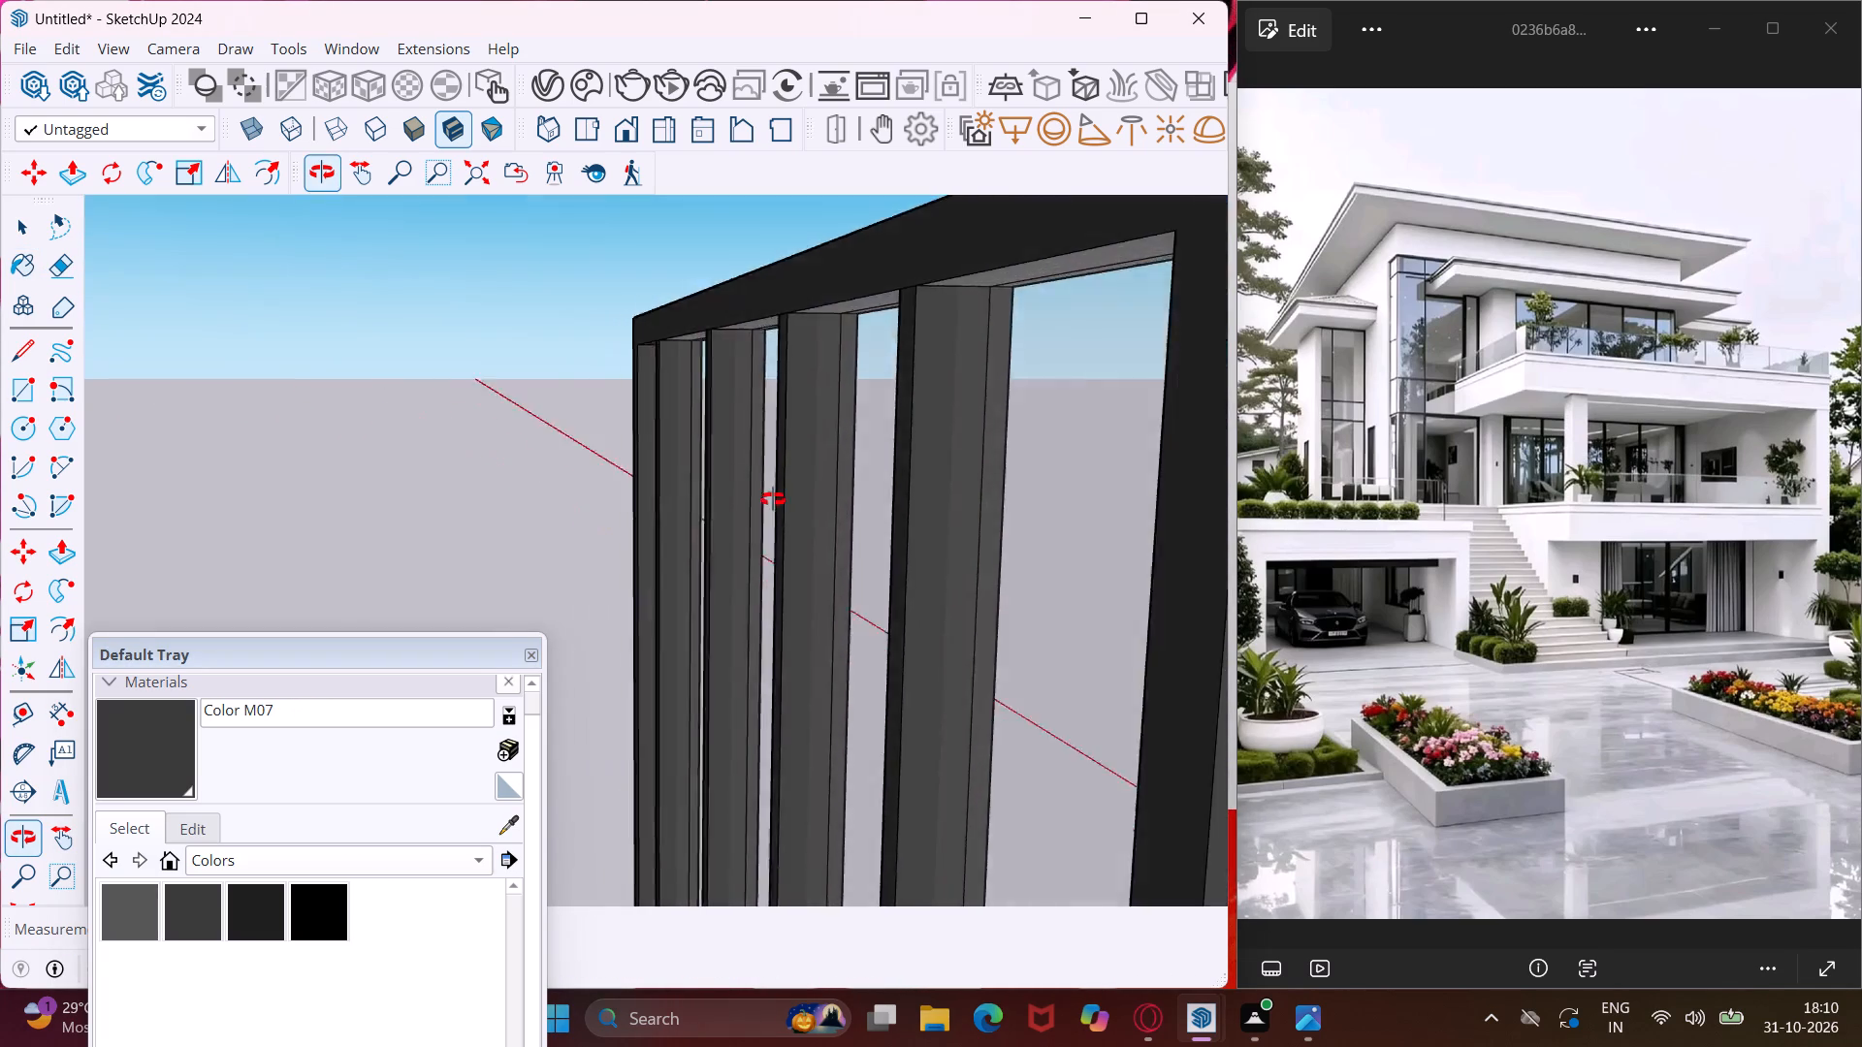
middle_drag(773, 499, 619, 416)
scroll(696, 263, up, 2)
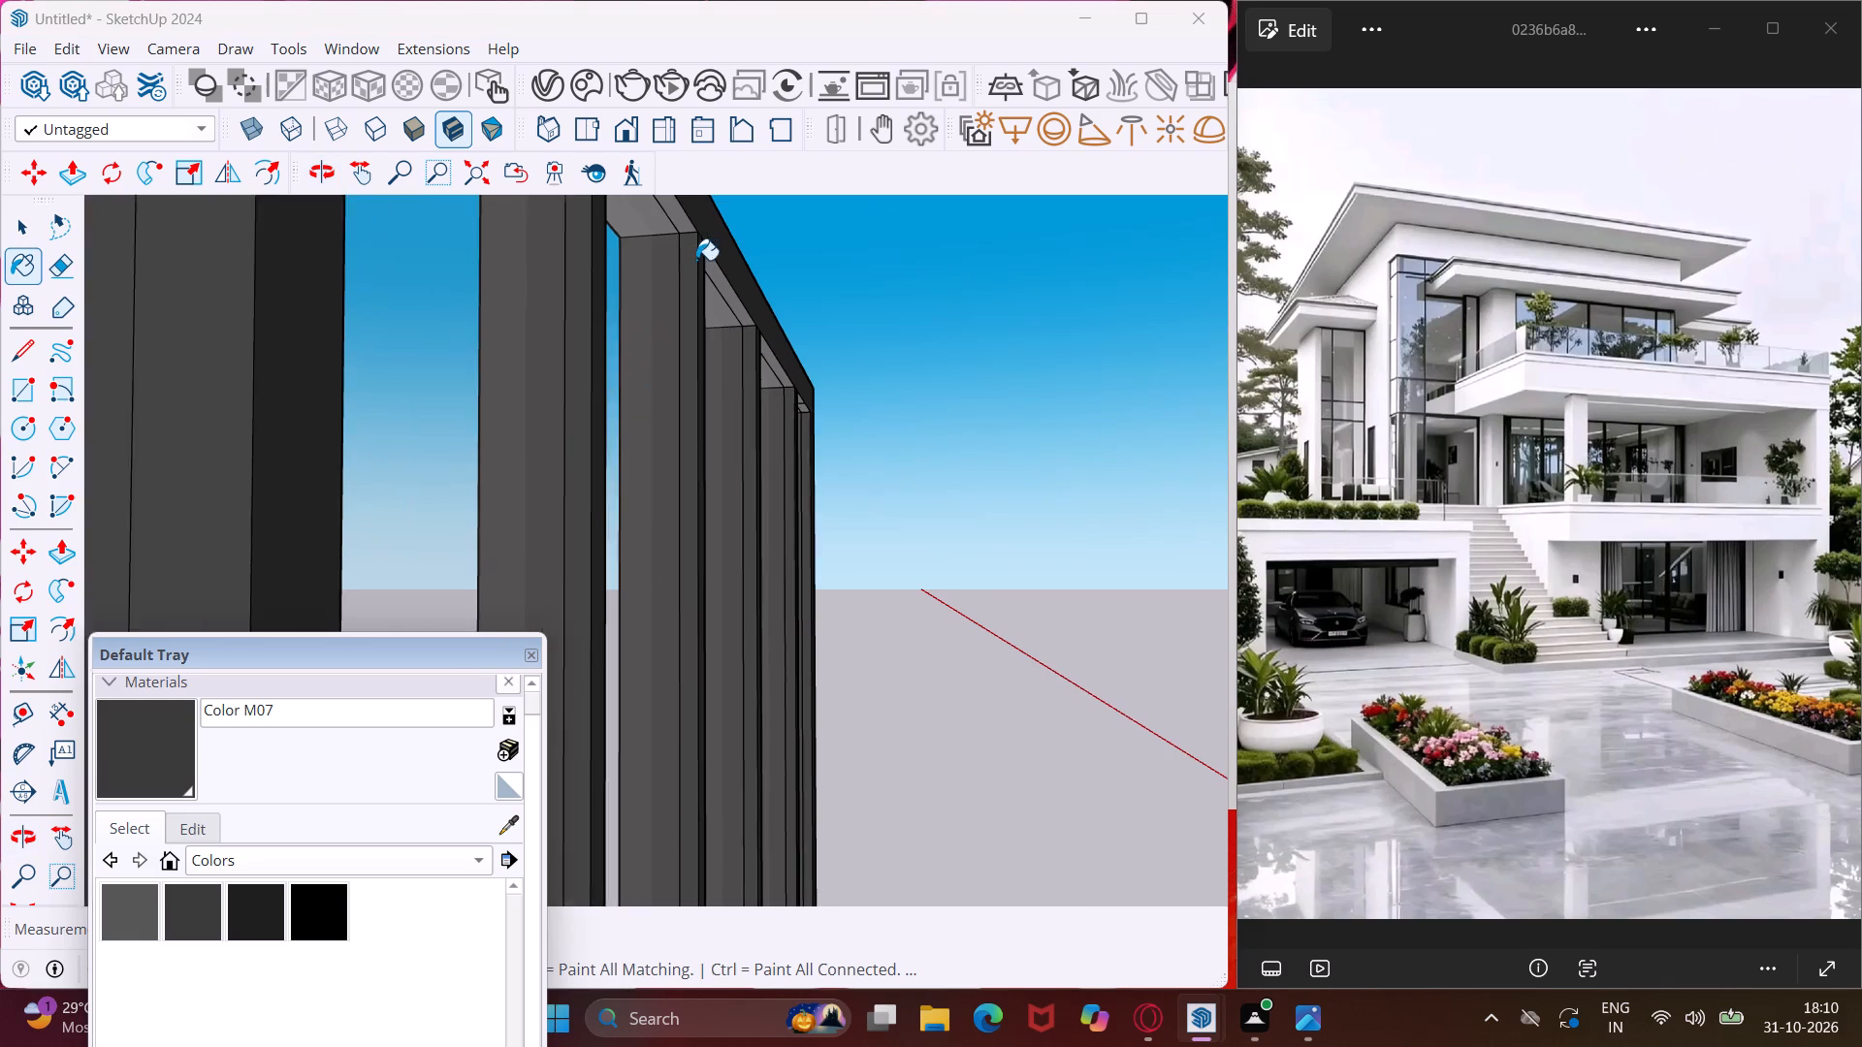
scroll(696, 260, up, 1)
click(681, 221)
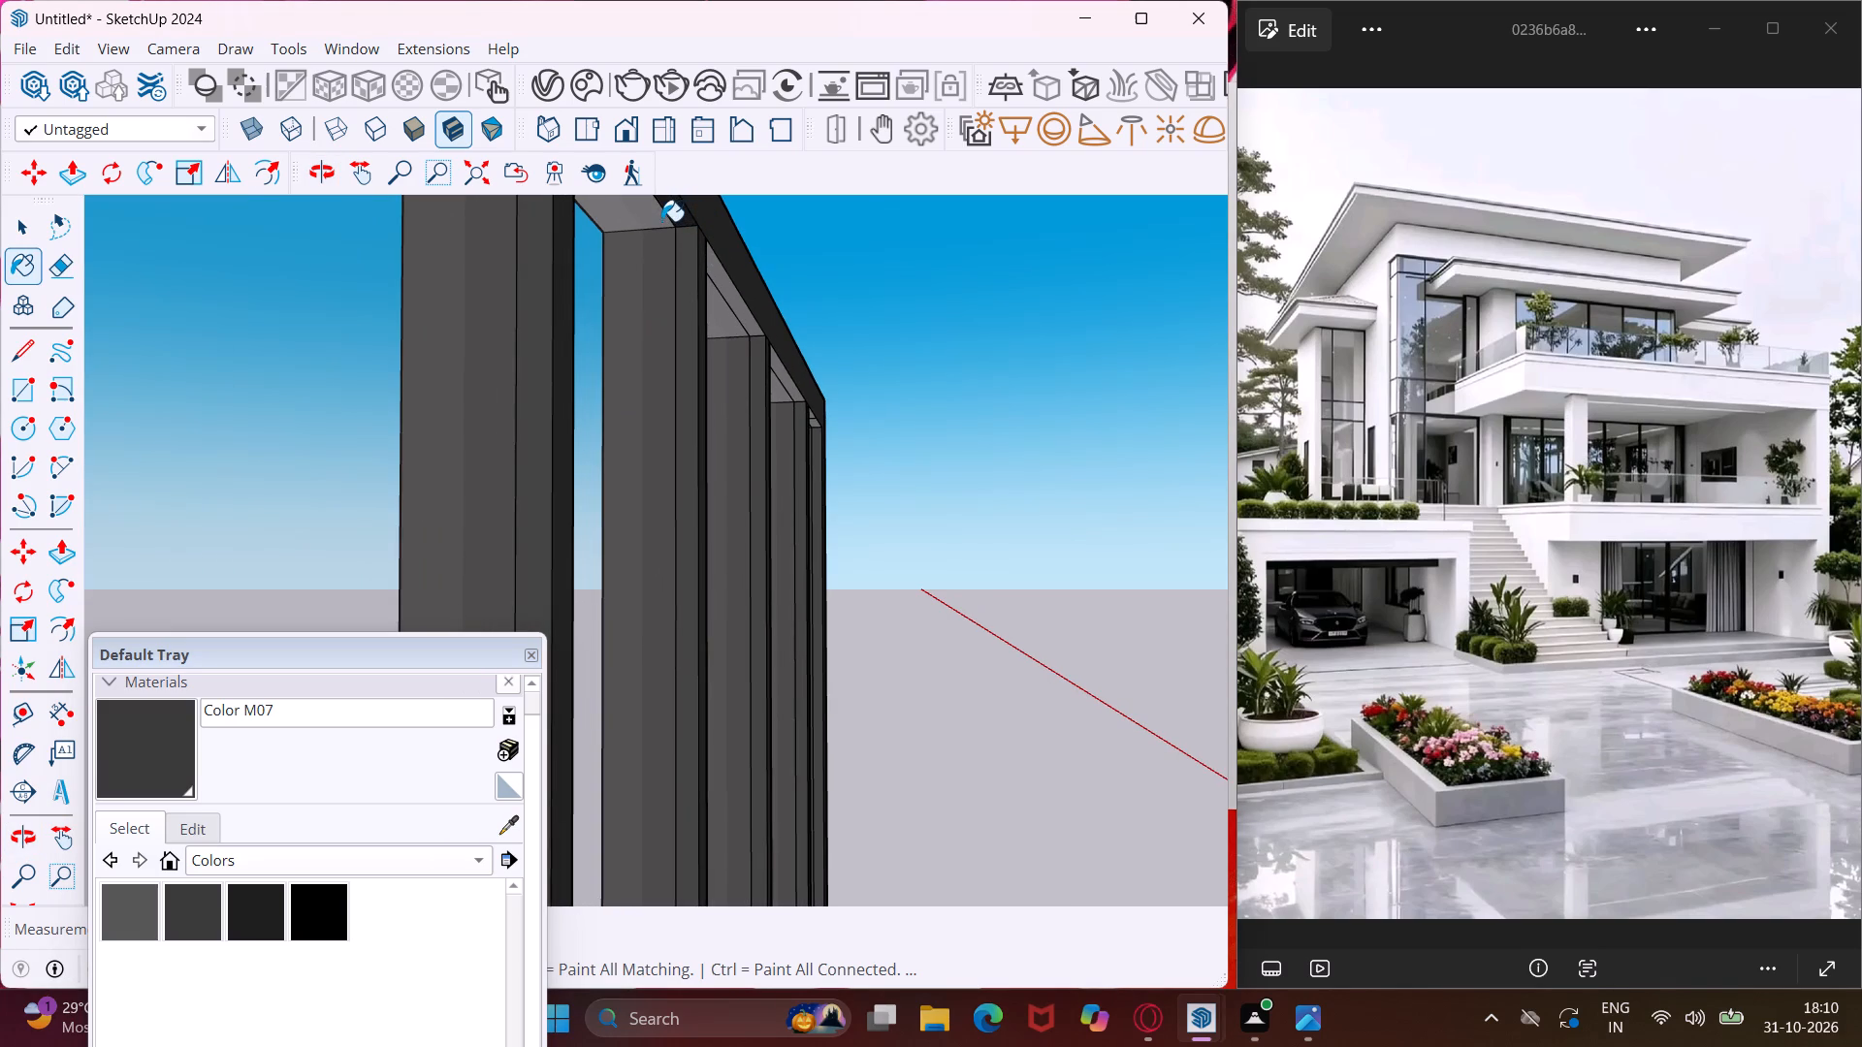
click(661, 221)
key(ctrl+z)
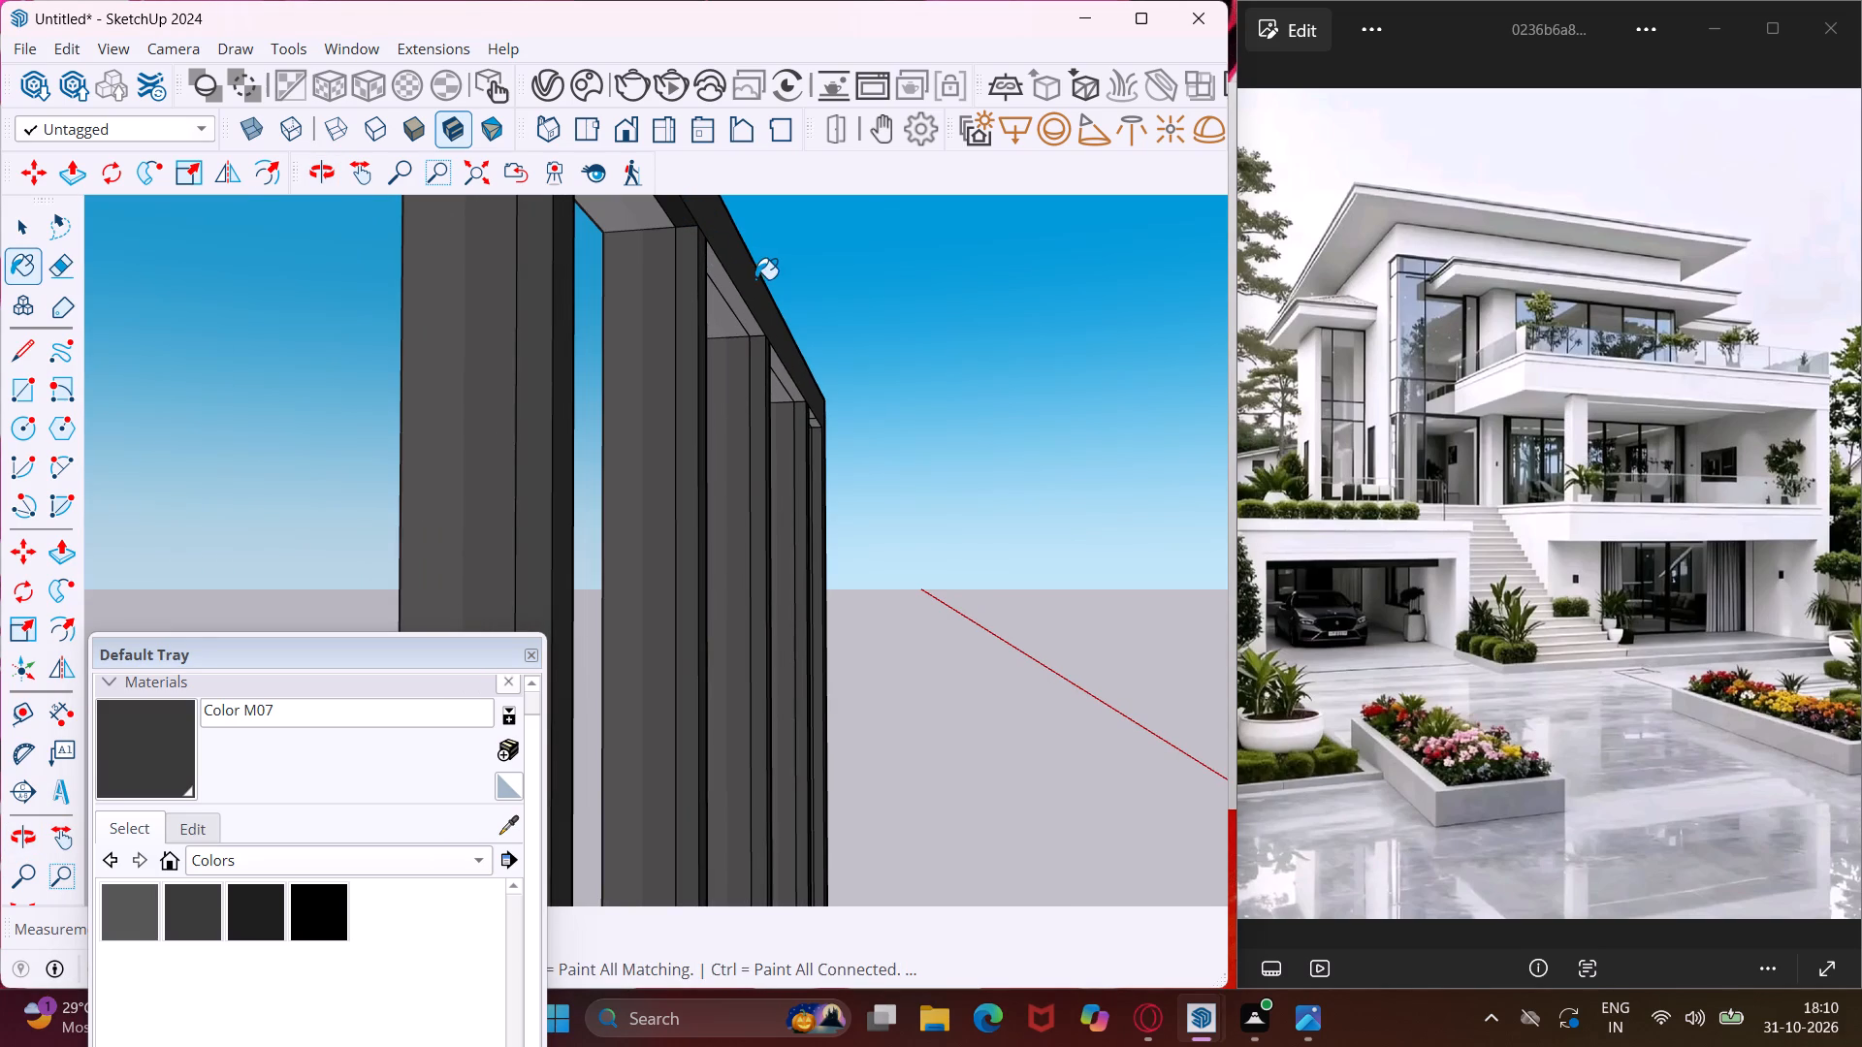
click(734, 287)
click(741, 299)
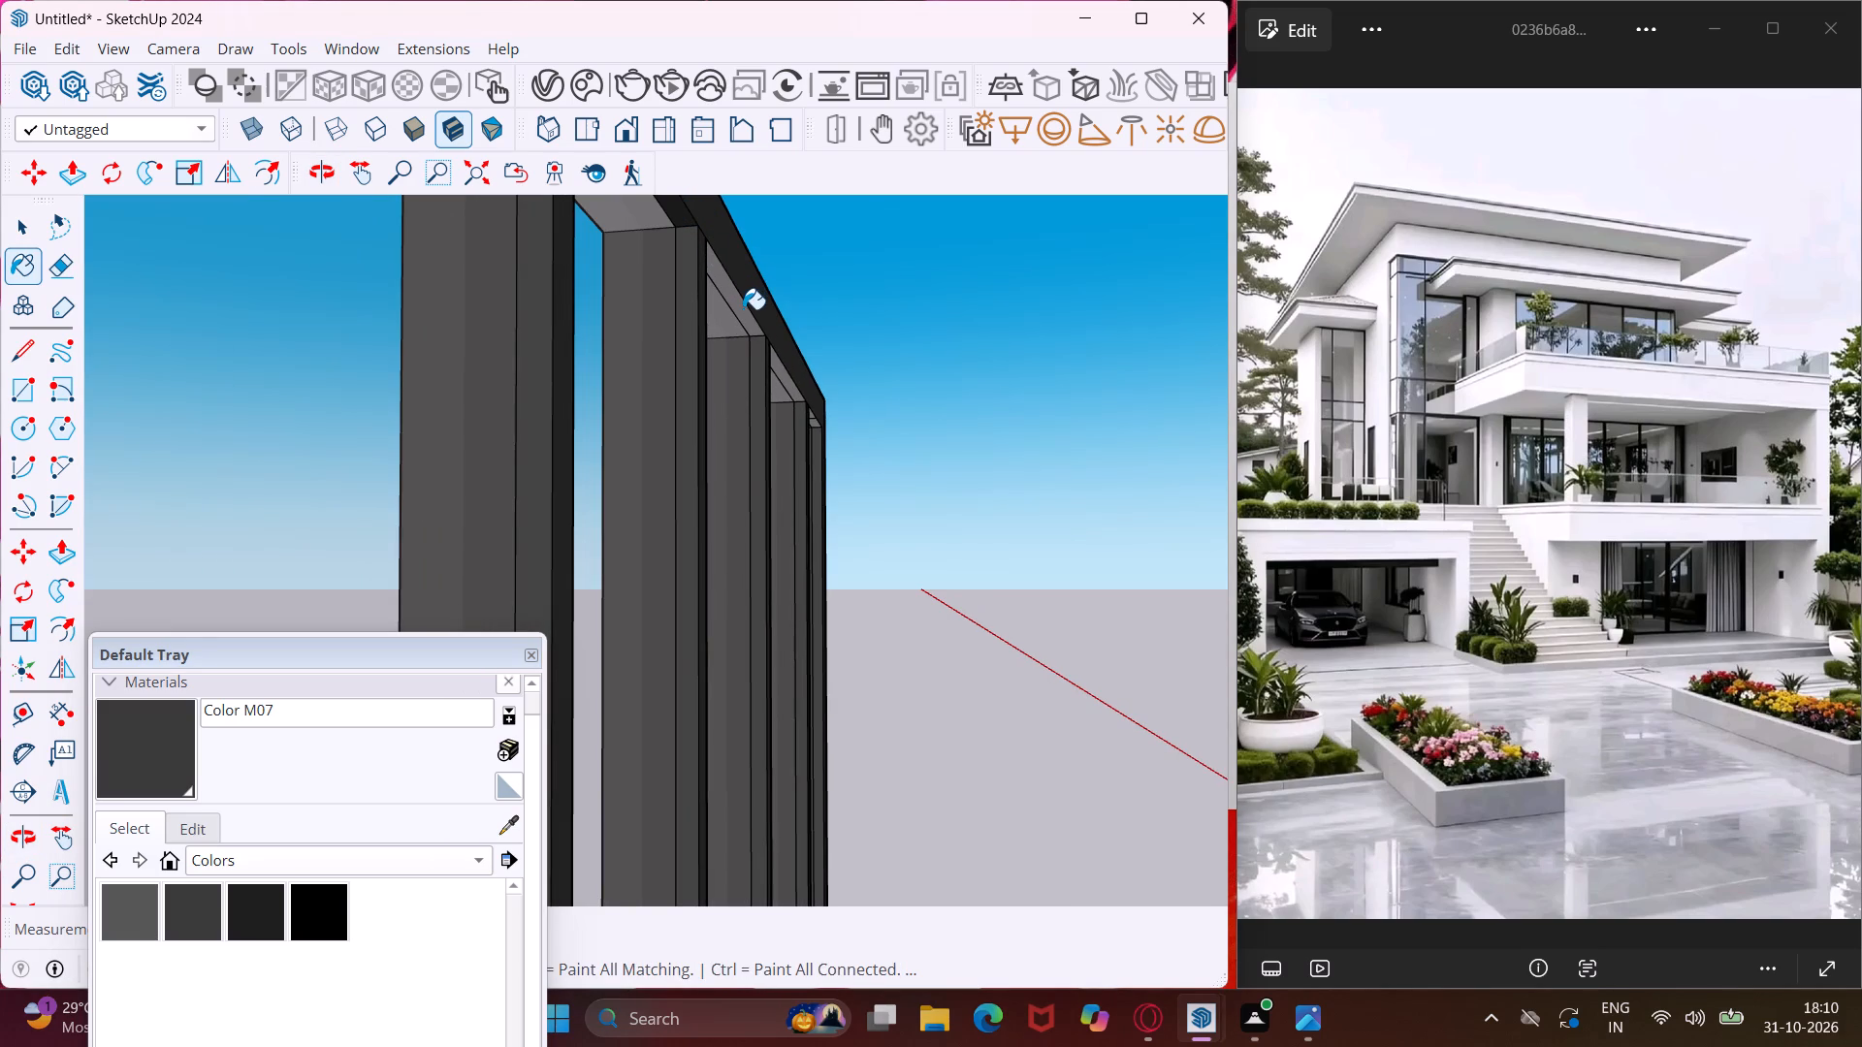
click(743, 309)
click(783, 373)
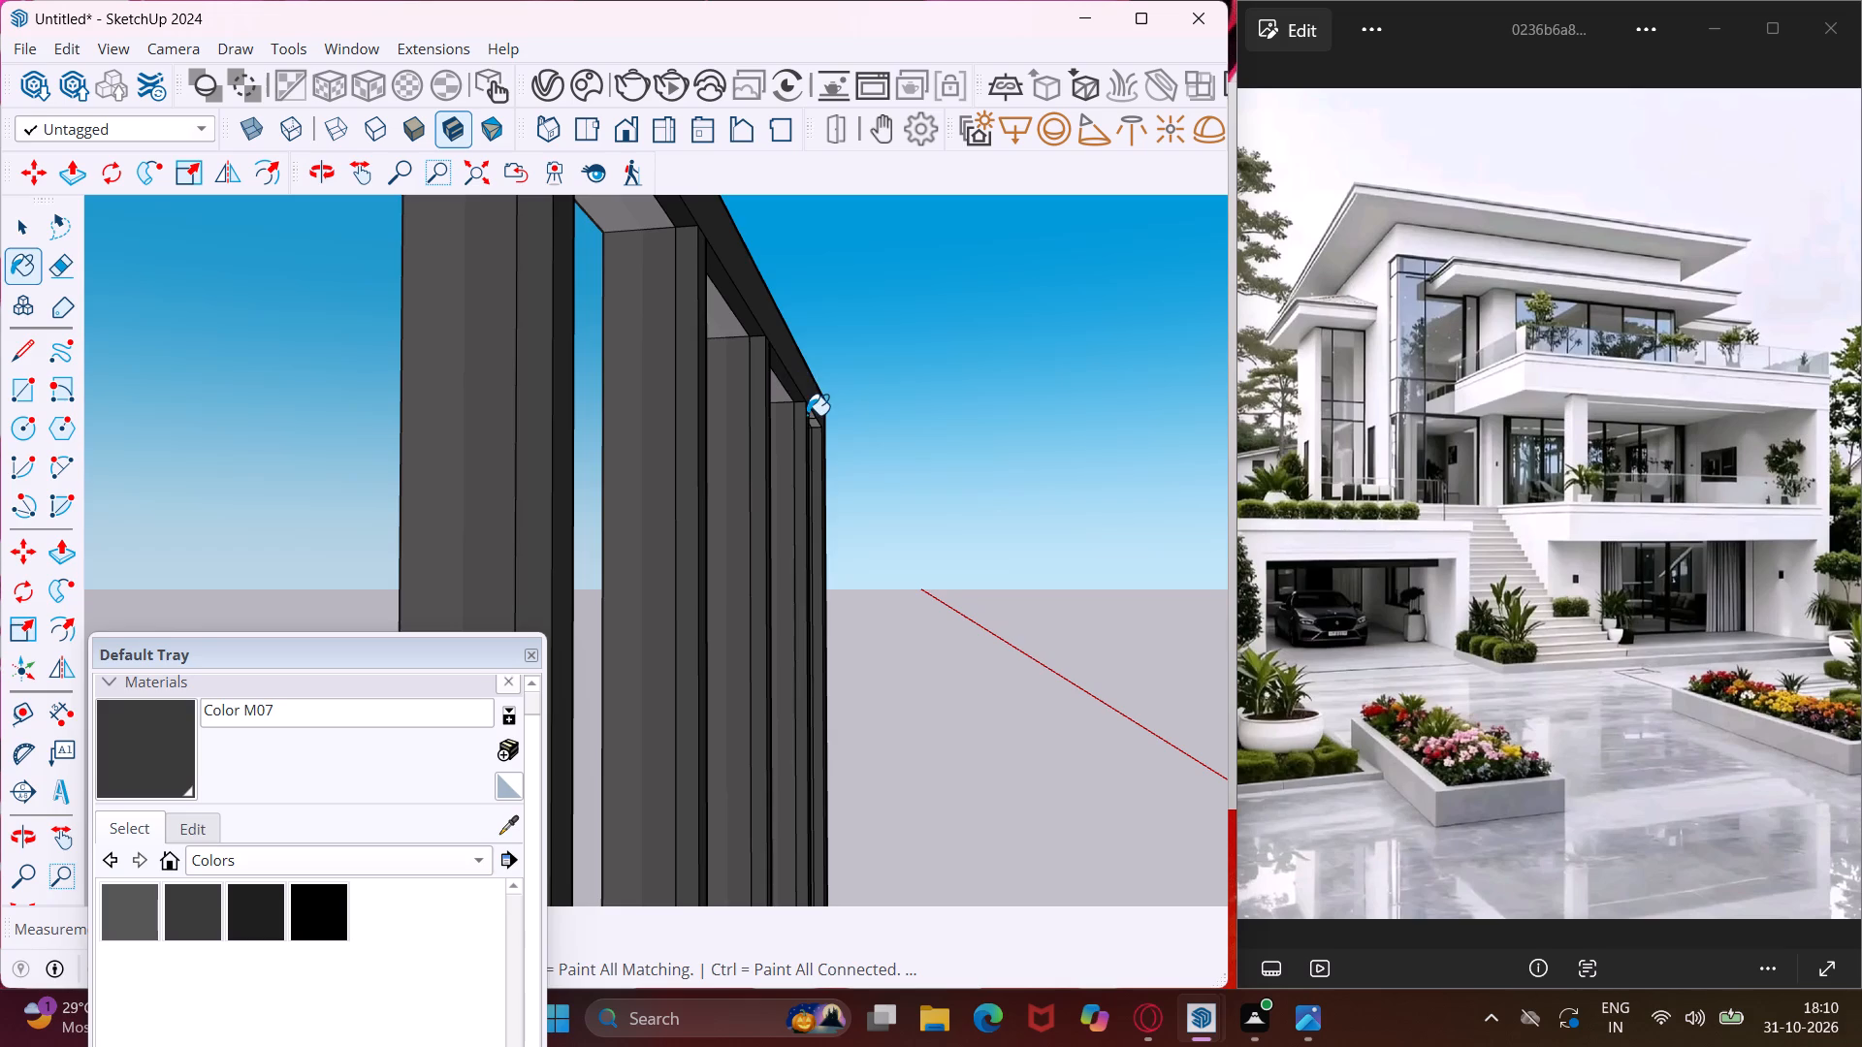
Paint the light underside strips of the top rail in the far end bay and the nearer bay with Color M07.
scroll(809, 417, up, 1)
middle_drag(809, 417, 778, 383)
scroll(820, 423, up, 4)
click(816, 423)
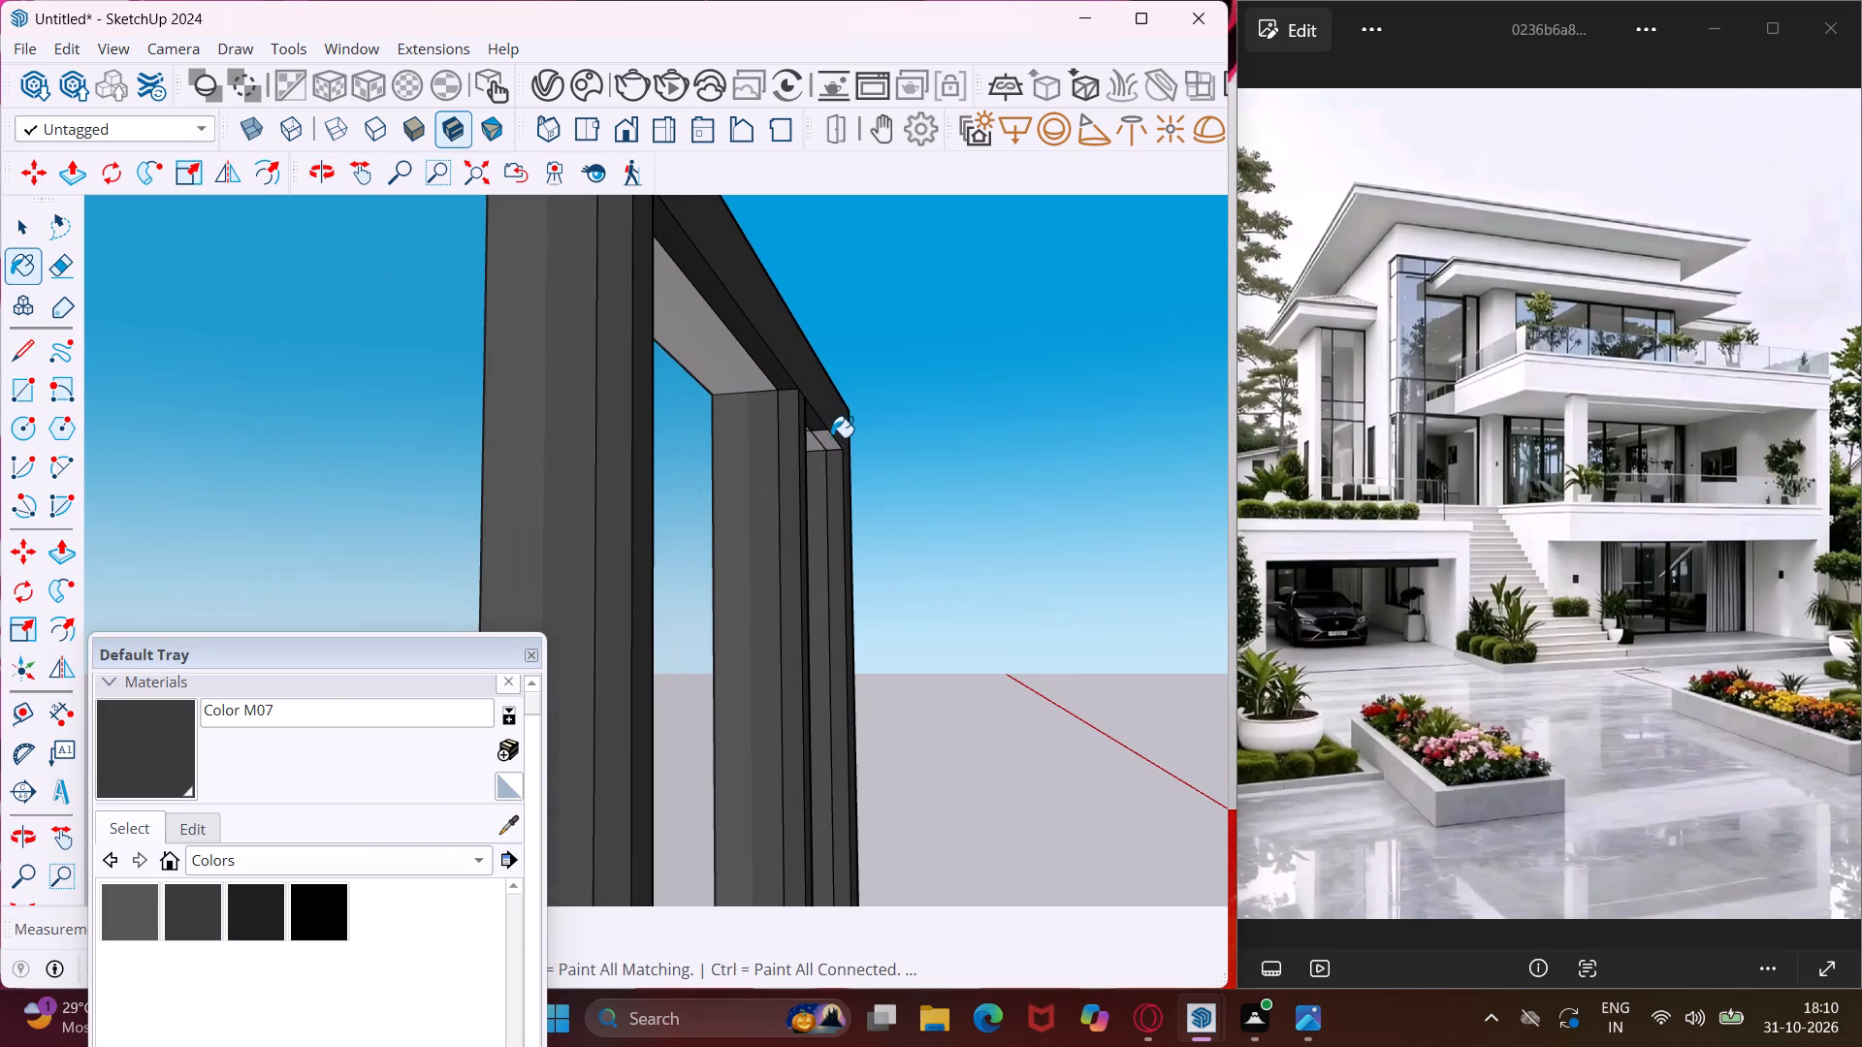
click(831, 437)
click(826, 447)
scroll(837, 428, down, 6)
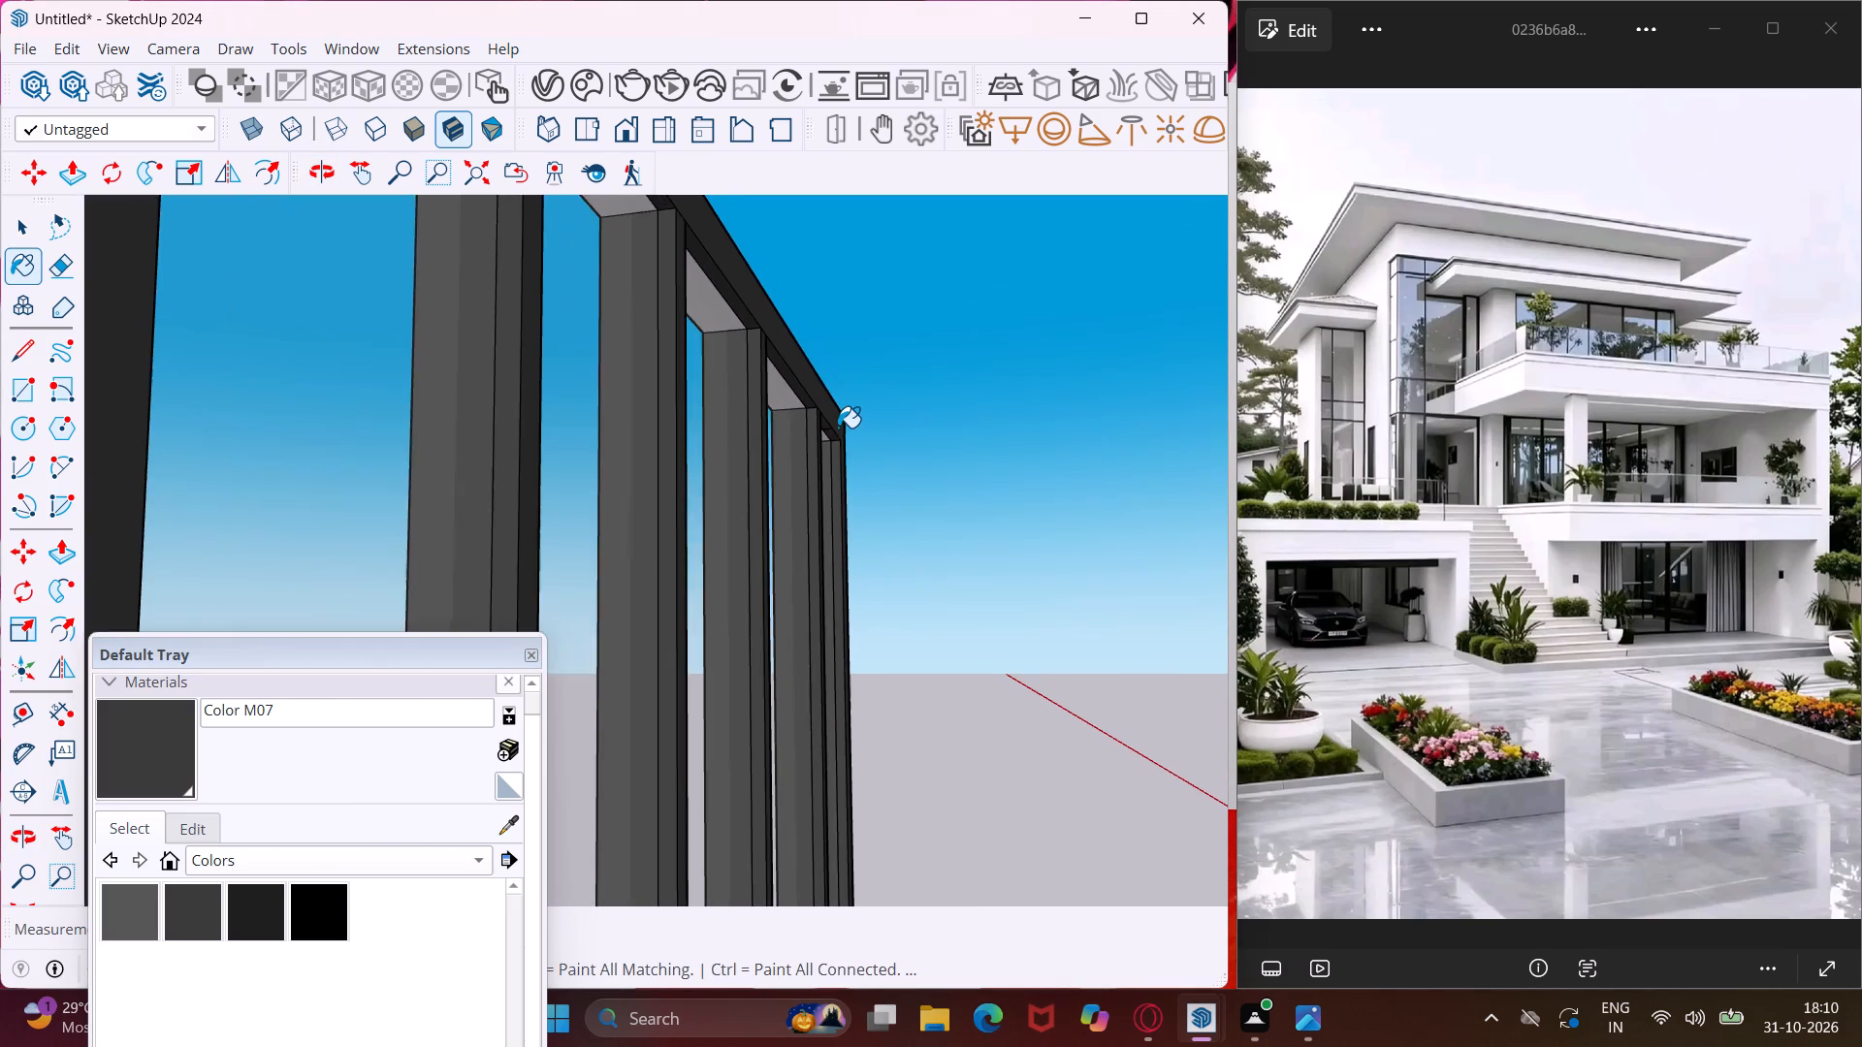
scroll(838, 428, down, 5)
scroll(704, 262, up, 8)
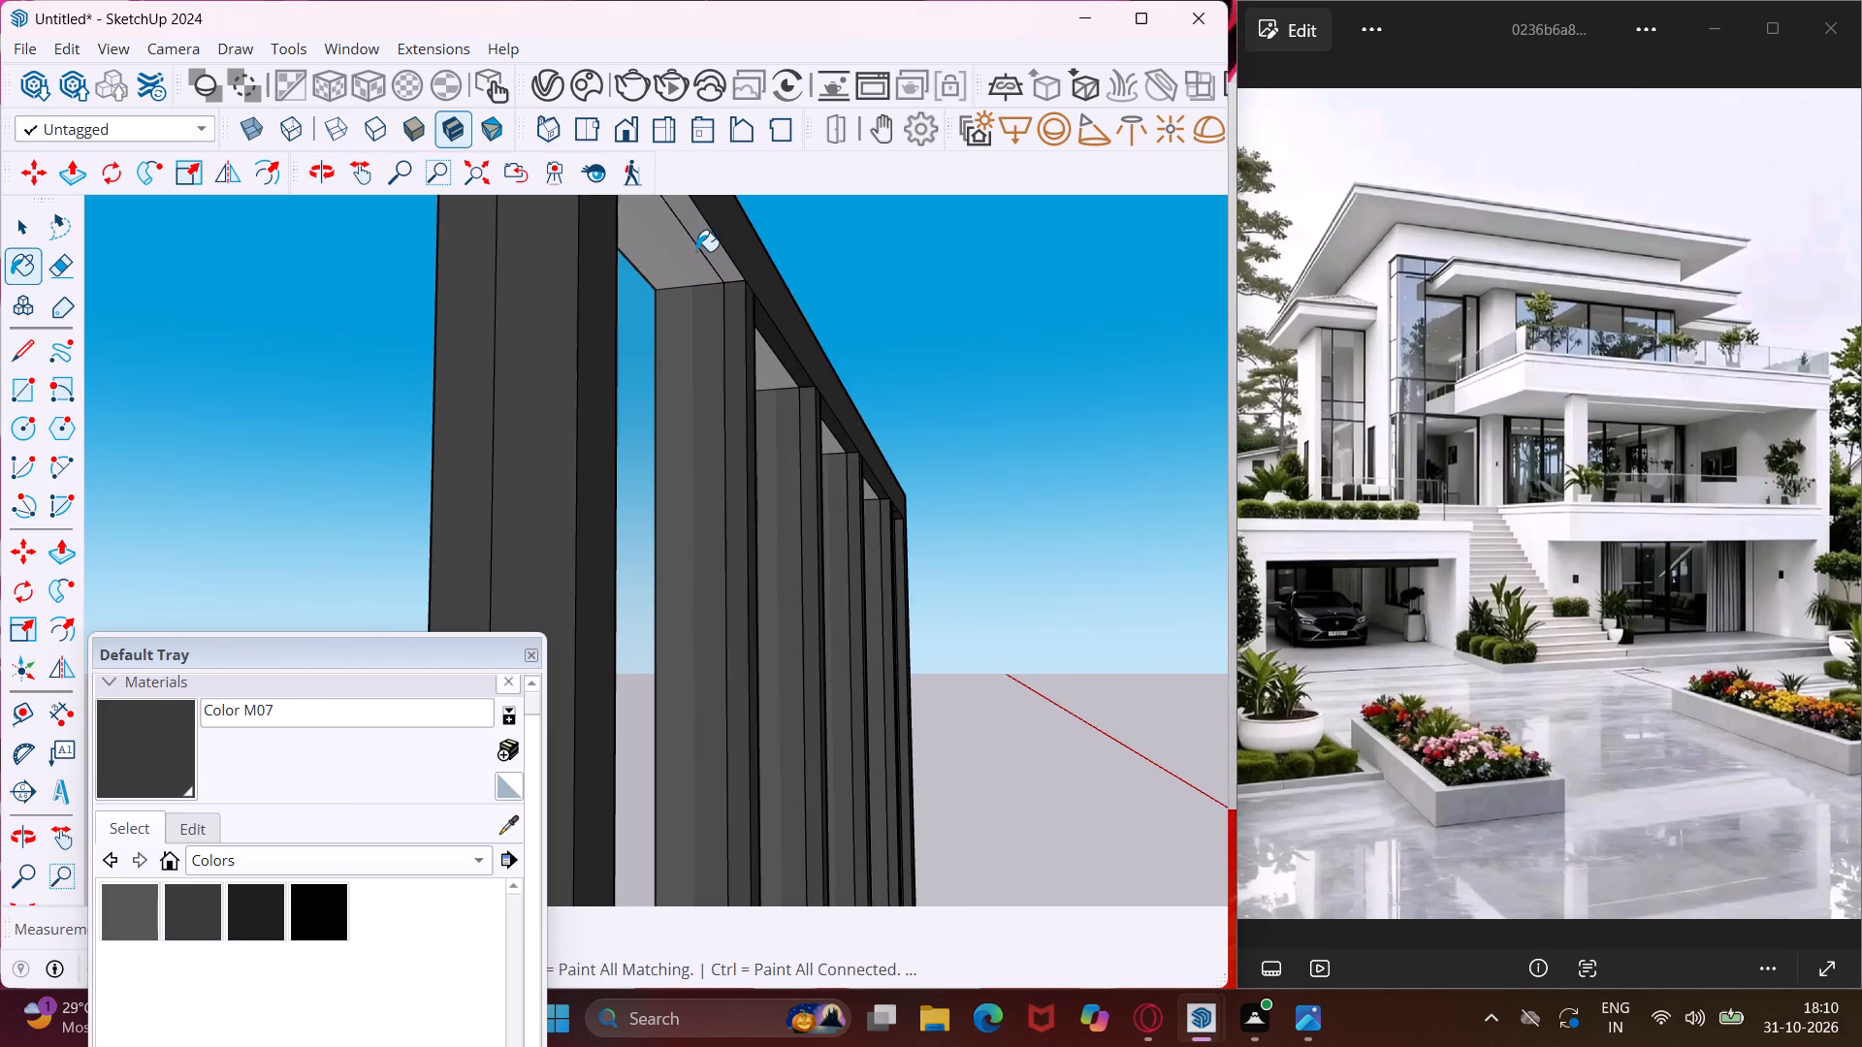
click(696, 237)
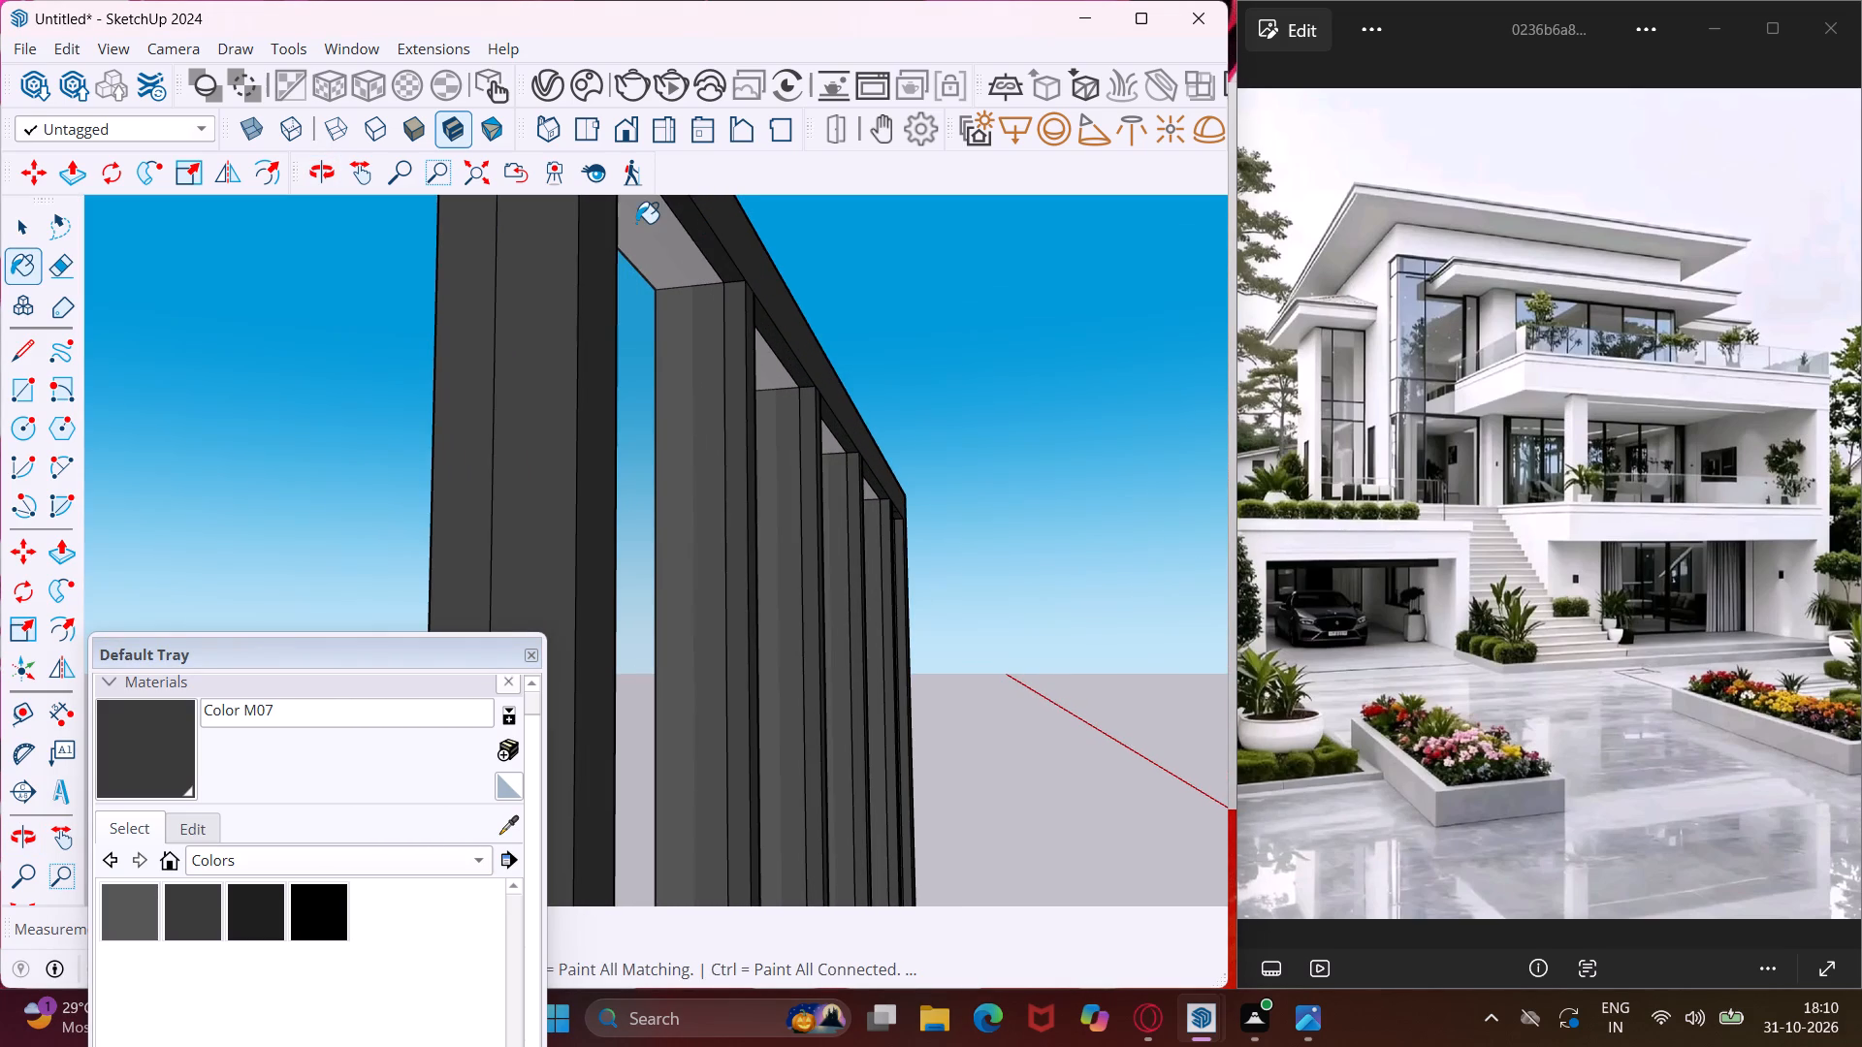
Paint the remaining light underside strips of the top rail, reached from the frame's opposite end, with Color M07.
scroll(659, 249, down, 4)
middle_drag(659, 249, 818, 319)
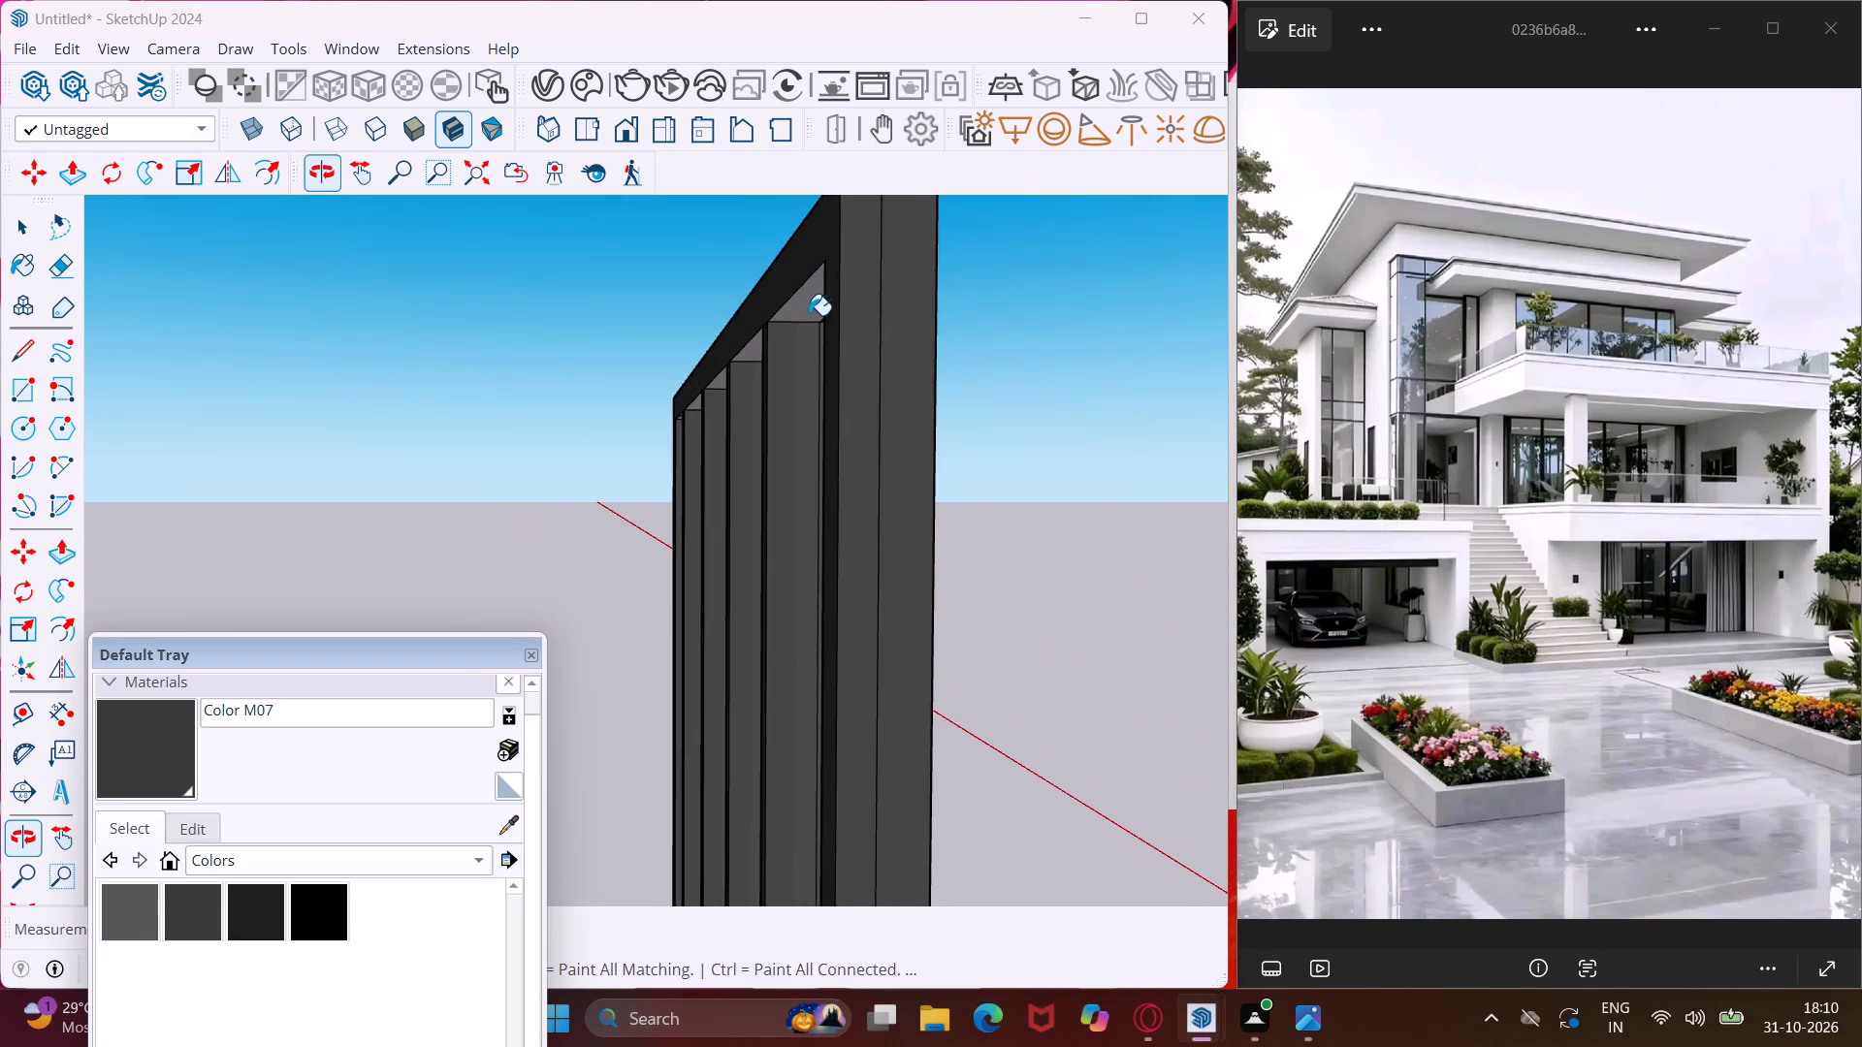
scroll(790, 305, up, 7)
click(790, 305)
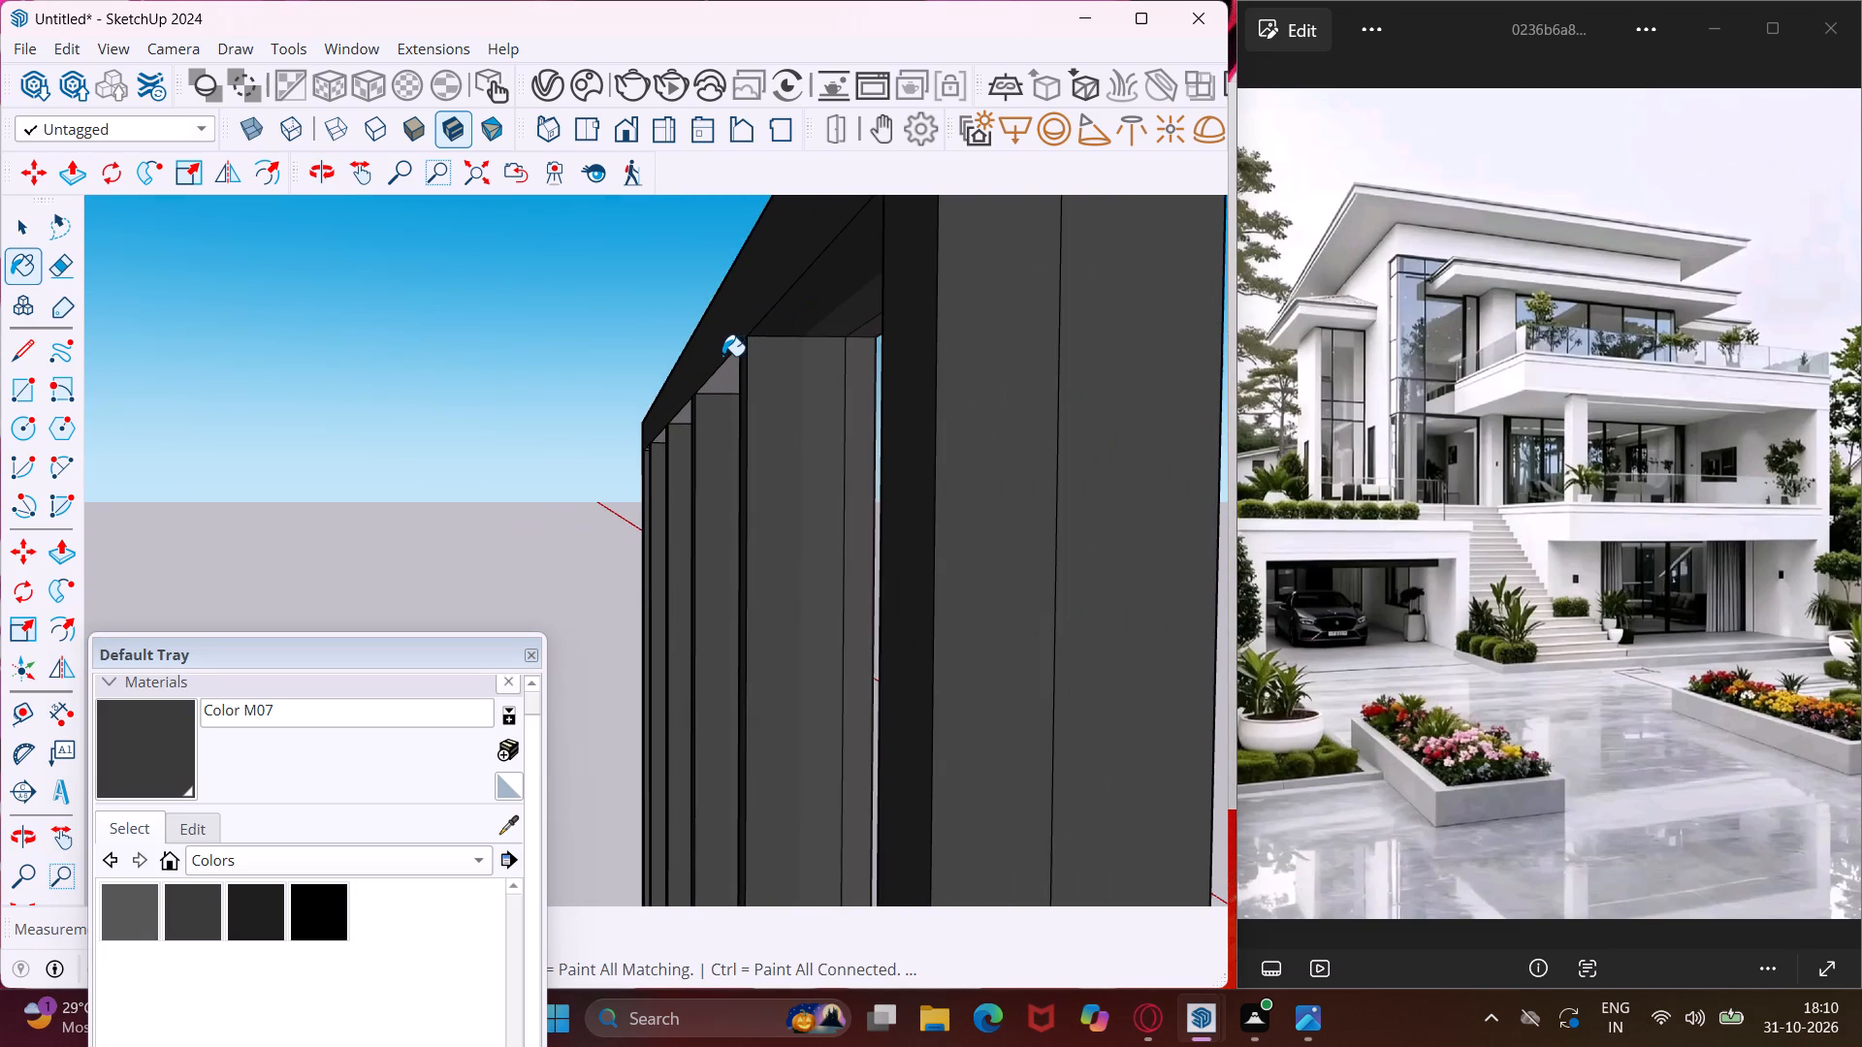
click(727, 365)
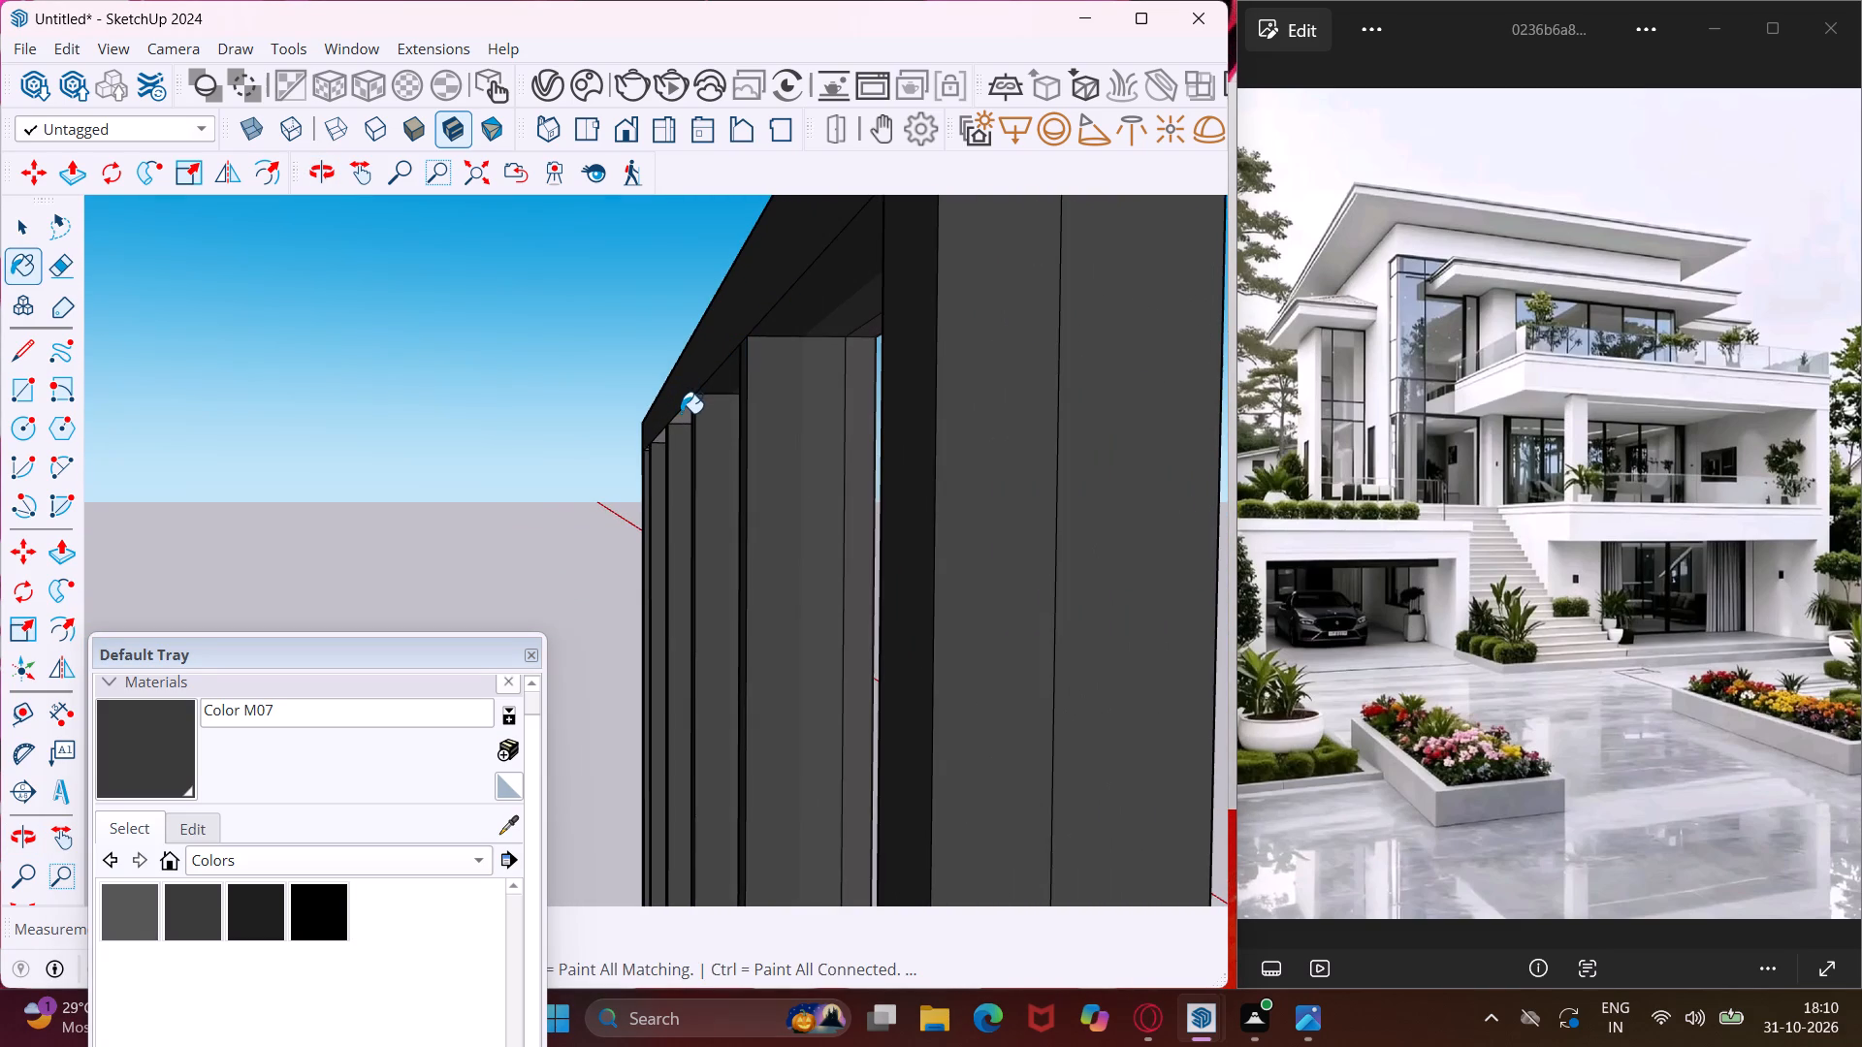
click(681, 413)
scroll(669, 427, up, 7)
click(651, 444)
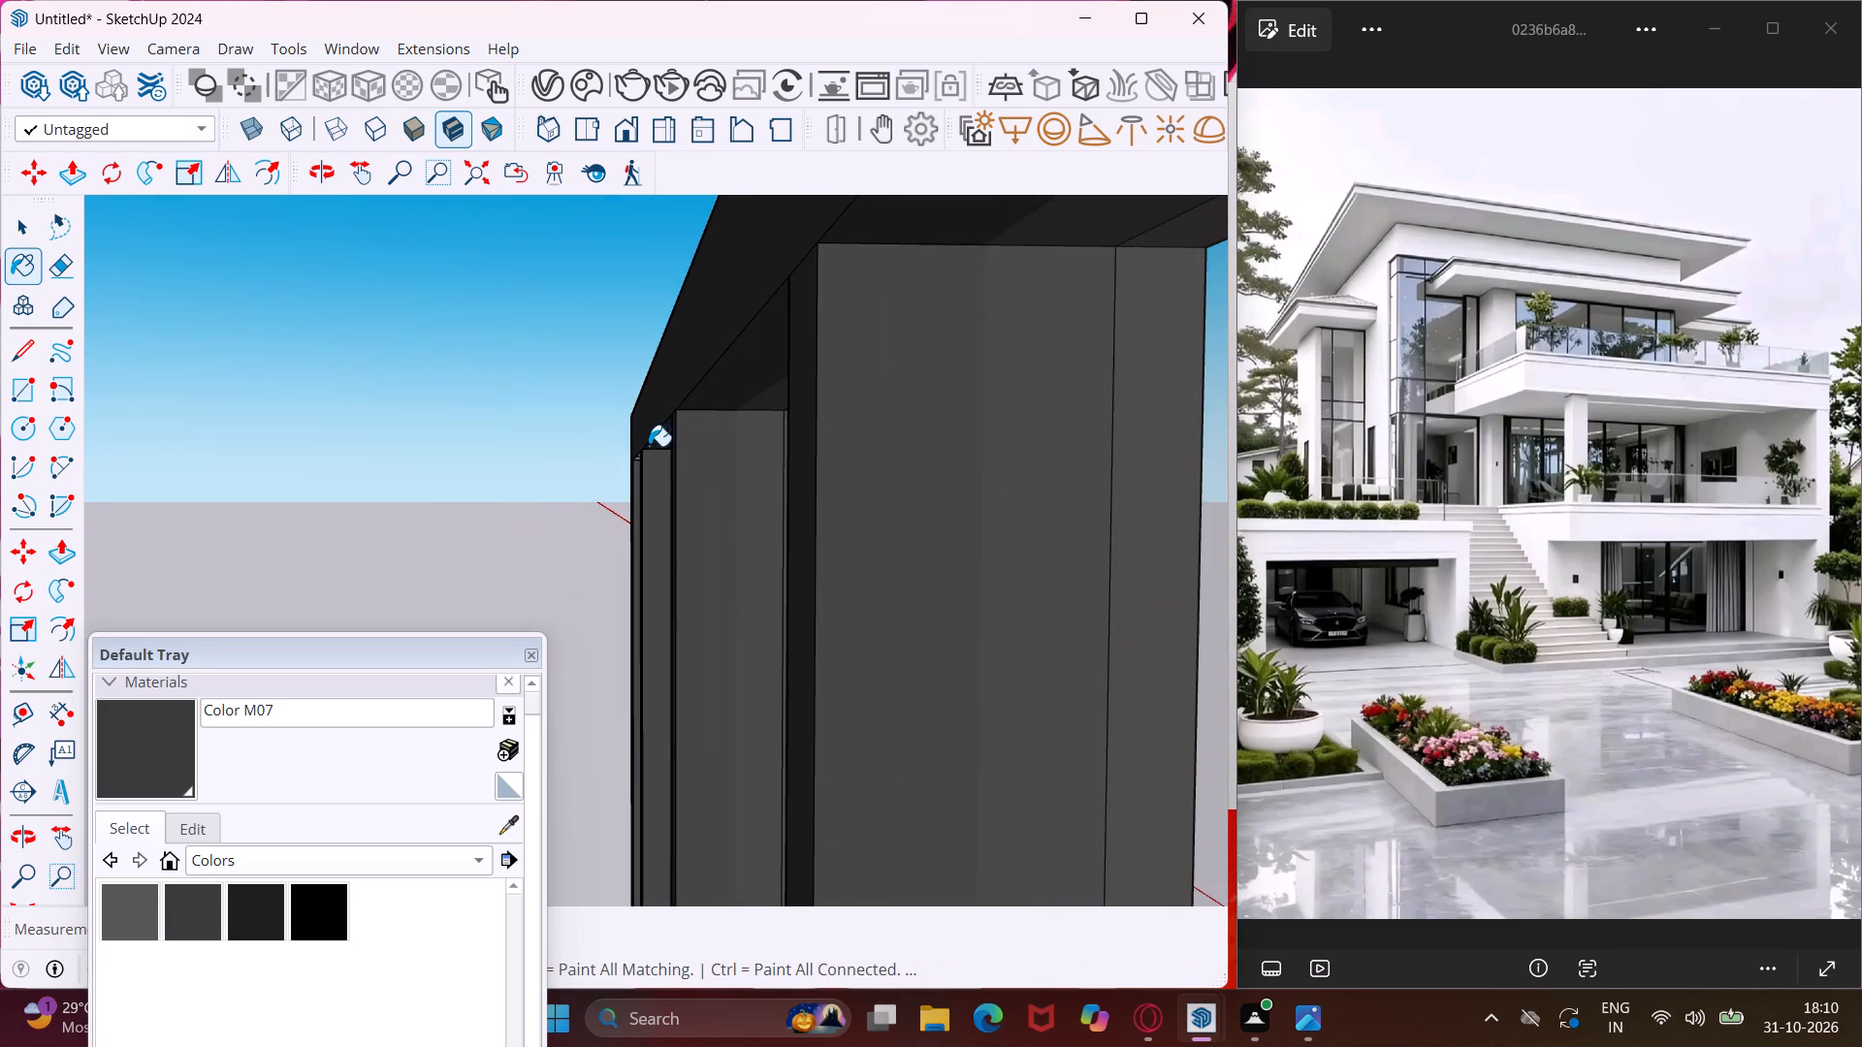
middle_drag(654, 447, 771, 342)
scroll(547, 523, up, 4)
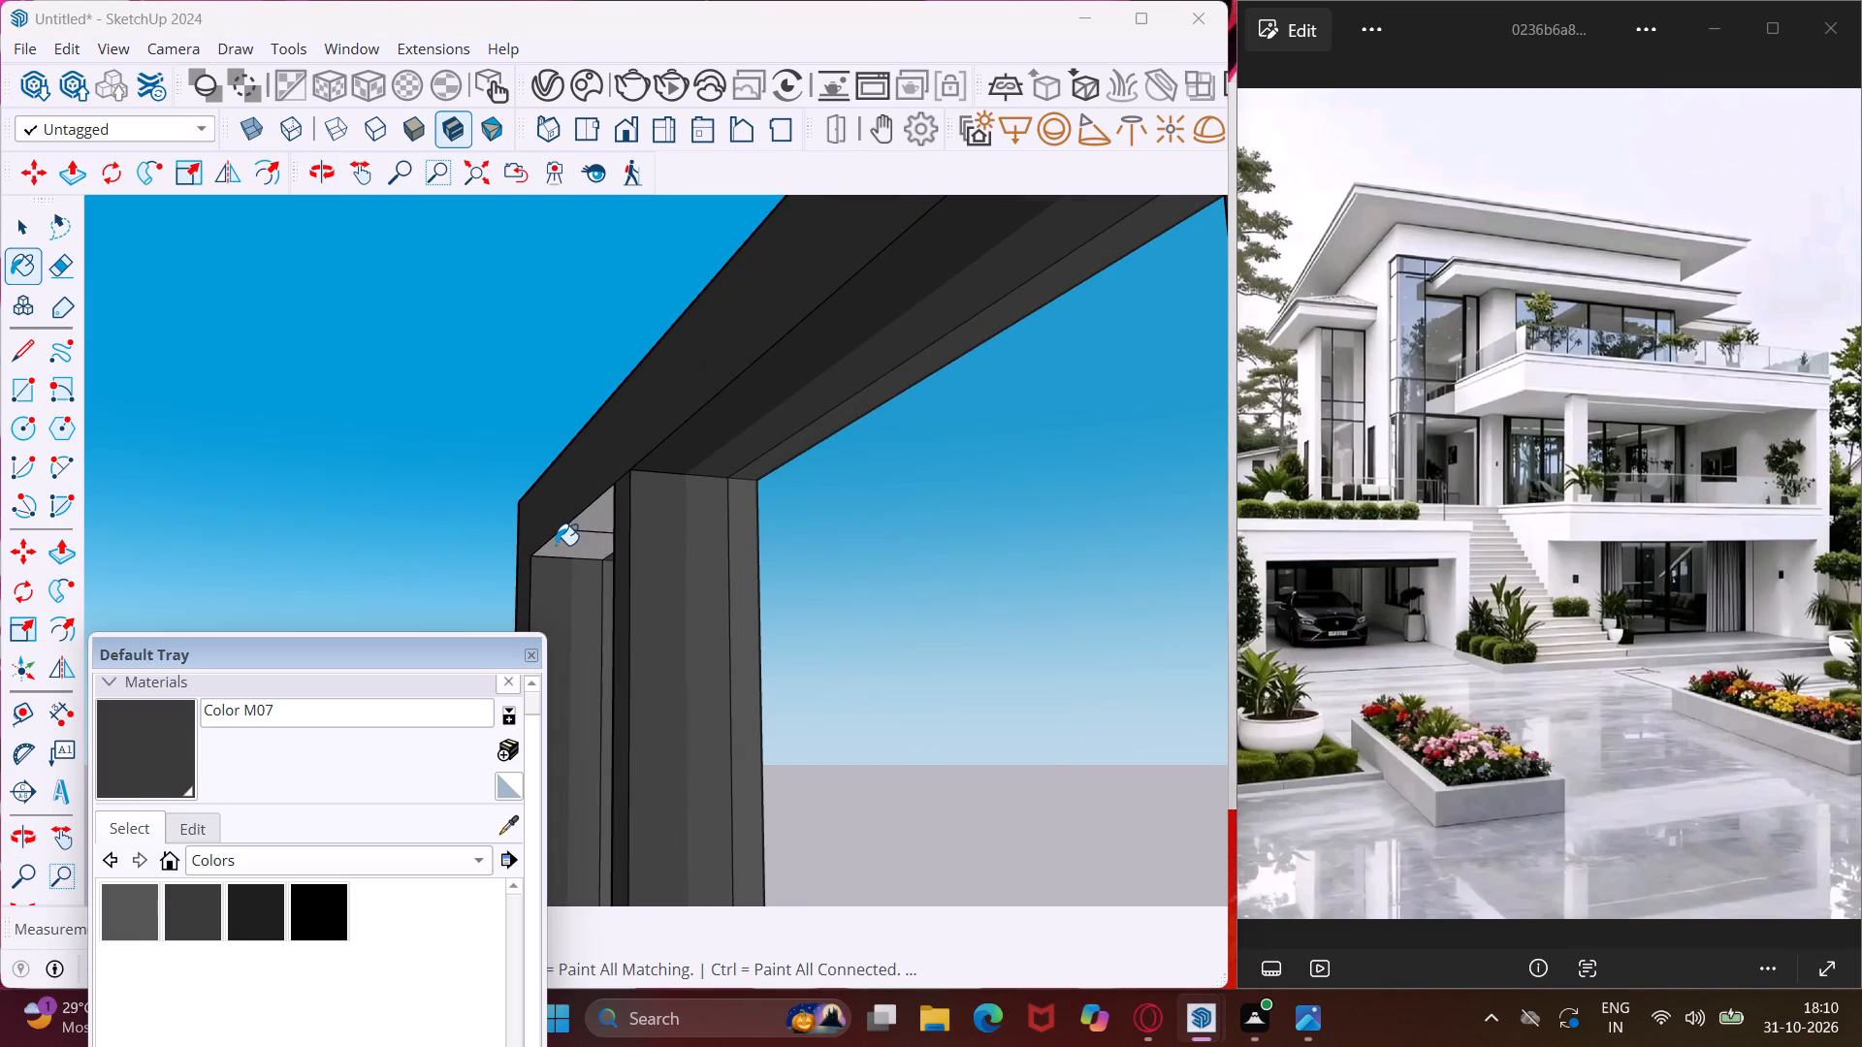
click(559, 545)
click(594, 517)
Paint the white upper faces of the multi-bar frame's bottom rail in the first two bays with Color M07.
middle_drag(589, 506, 831, 616)
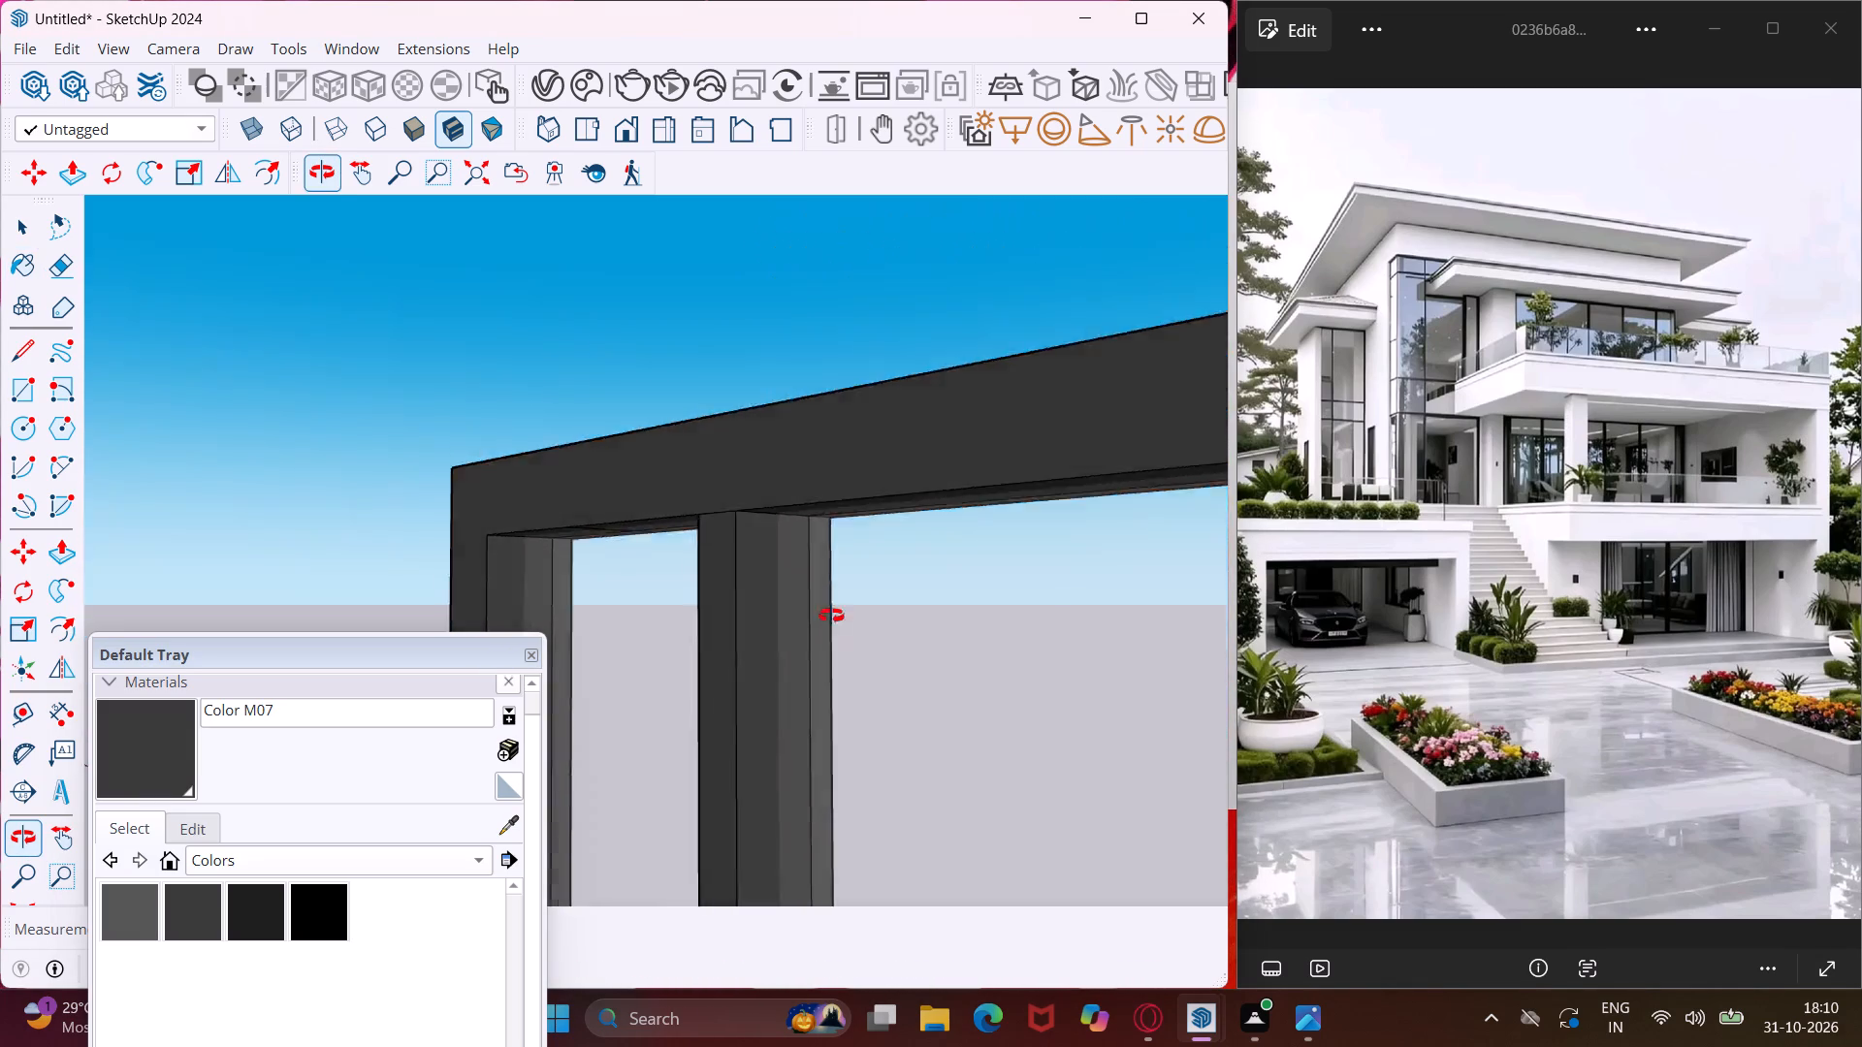
middle_drag(831, 616, 1111, 699)
scroll(707, 469, down, 16)
middle_drag(724, 465, 730, 472)
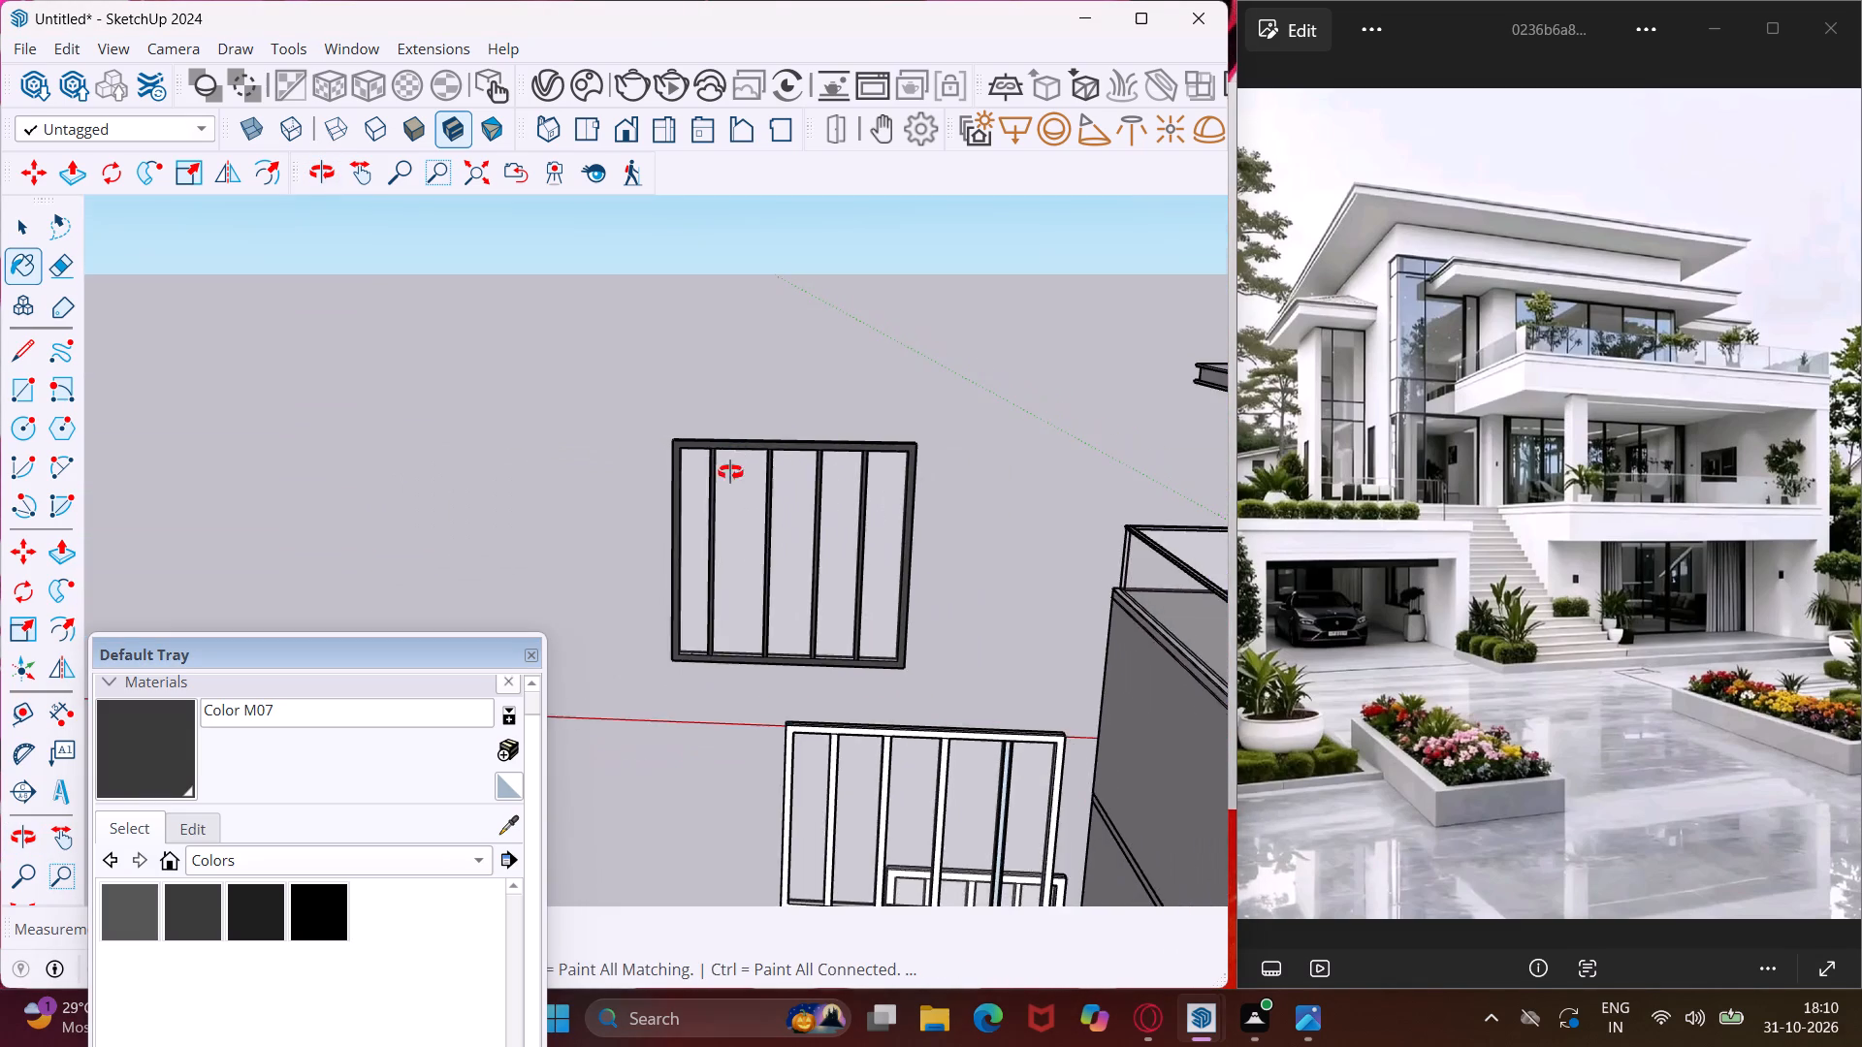
middle_drag(730, 472, 812, 713)
scroll(702, 663, up, 14)
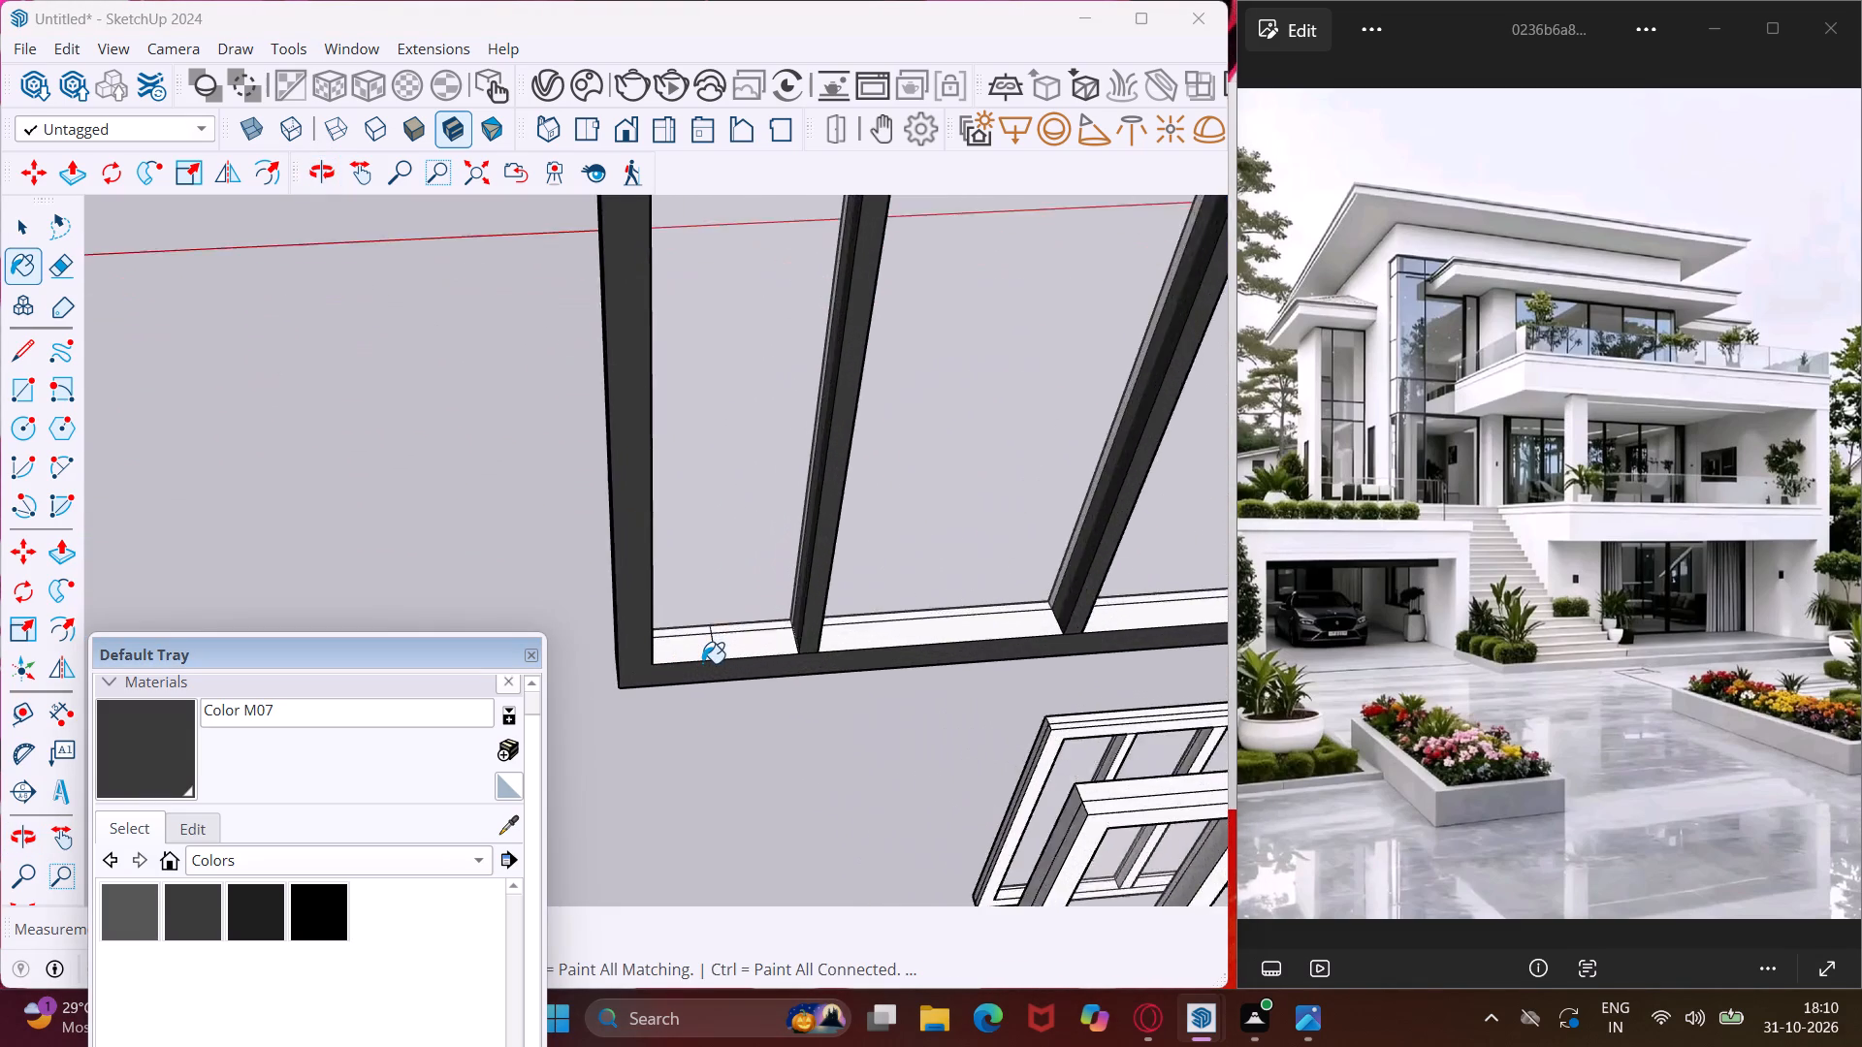
scroll(702, 663, up, 15)
click(700, 639)
click(835, 630)
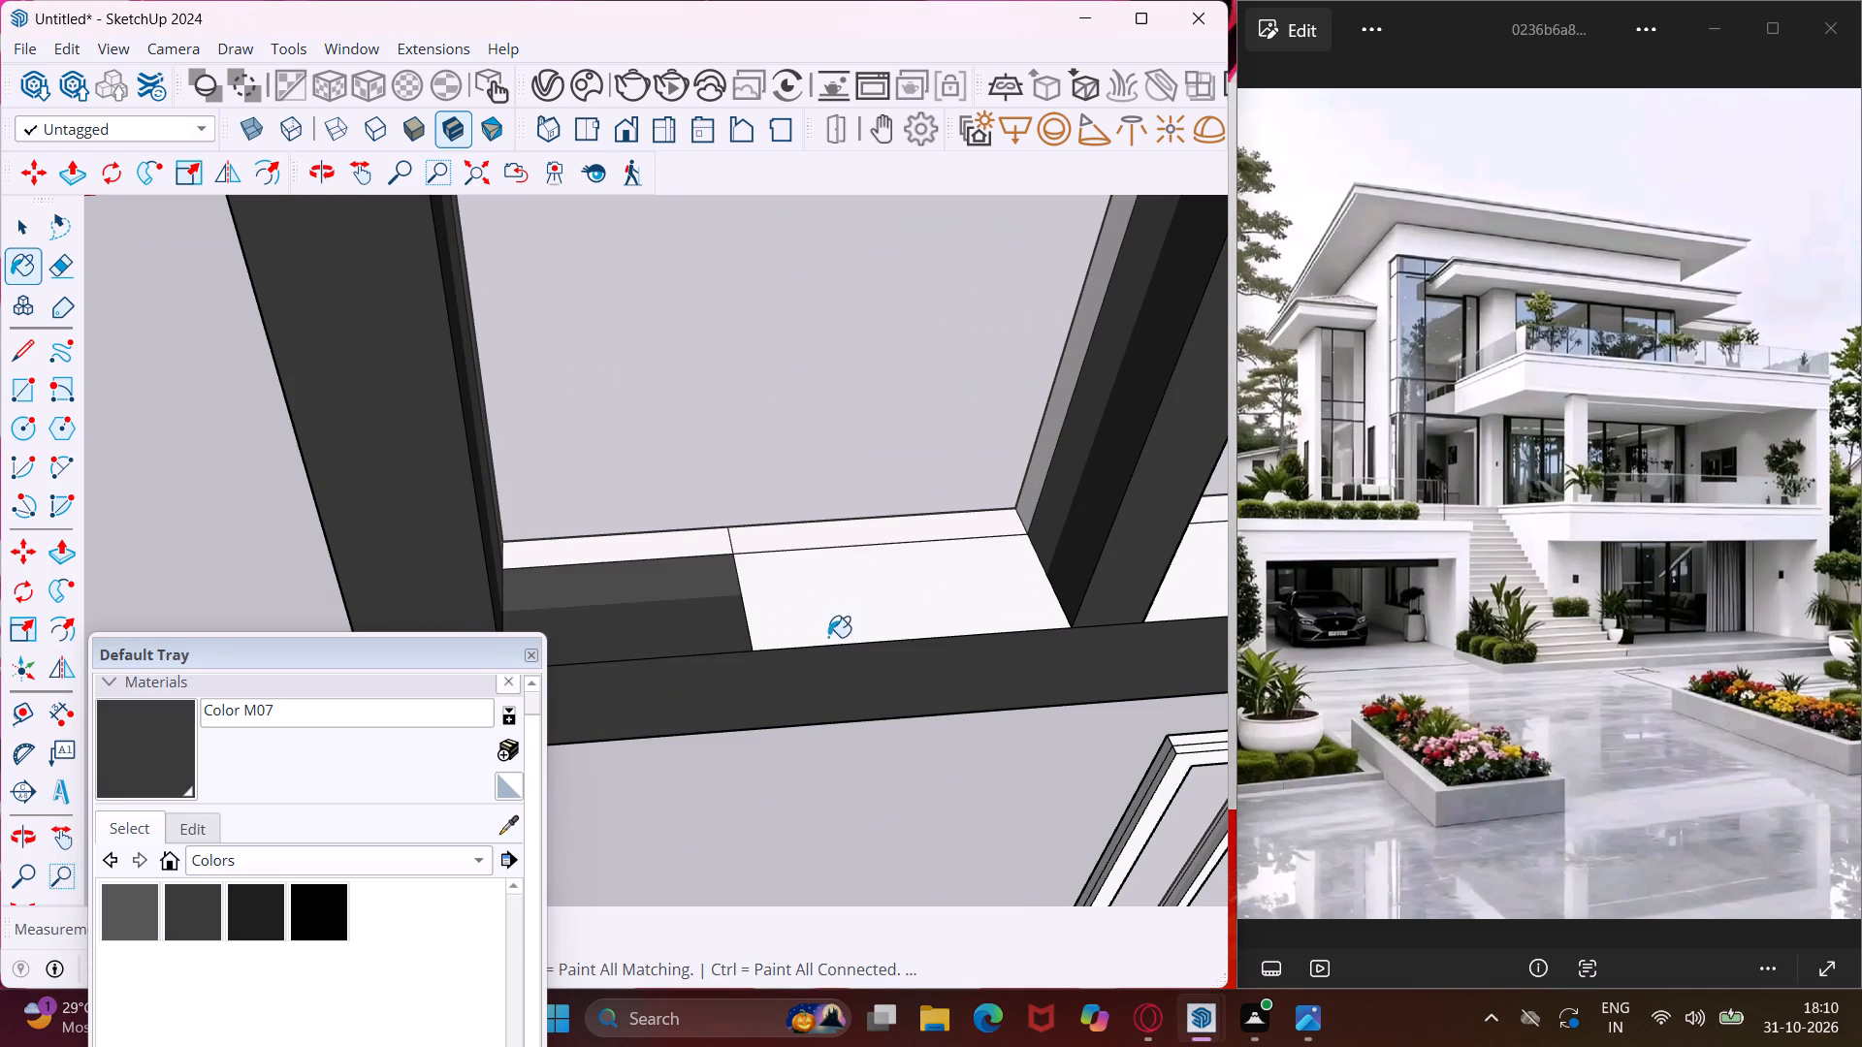
scroll(689, 628, down, 10)
scroll(954, 618, up, 4)
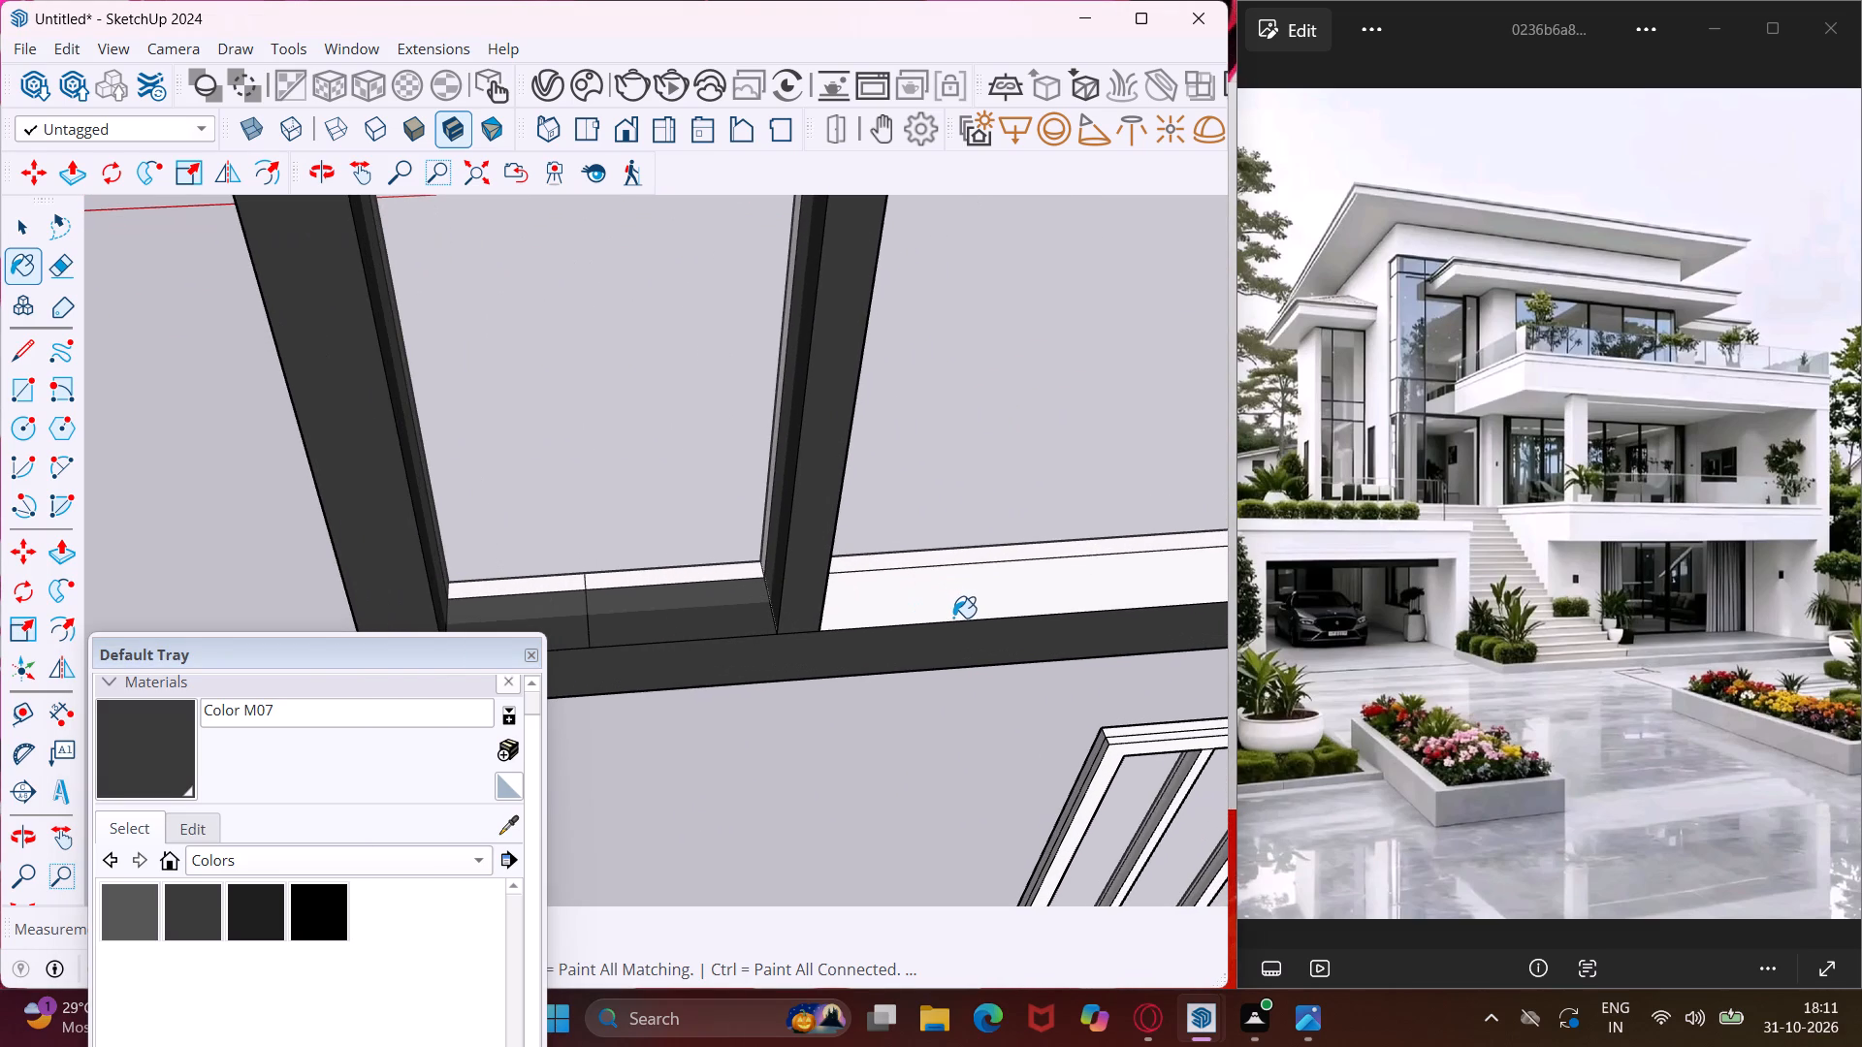
click(953, 618)
Paint the bottom rail's wide upper faces in the other three bays and the end stile's inner face with Color M07.
scroll(509, 573, down, 9)
scroll(1015, 564, up, 4)
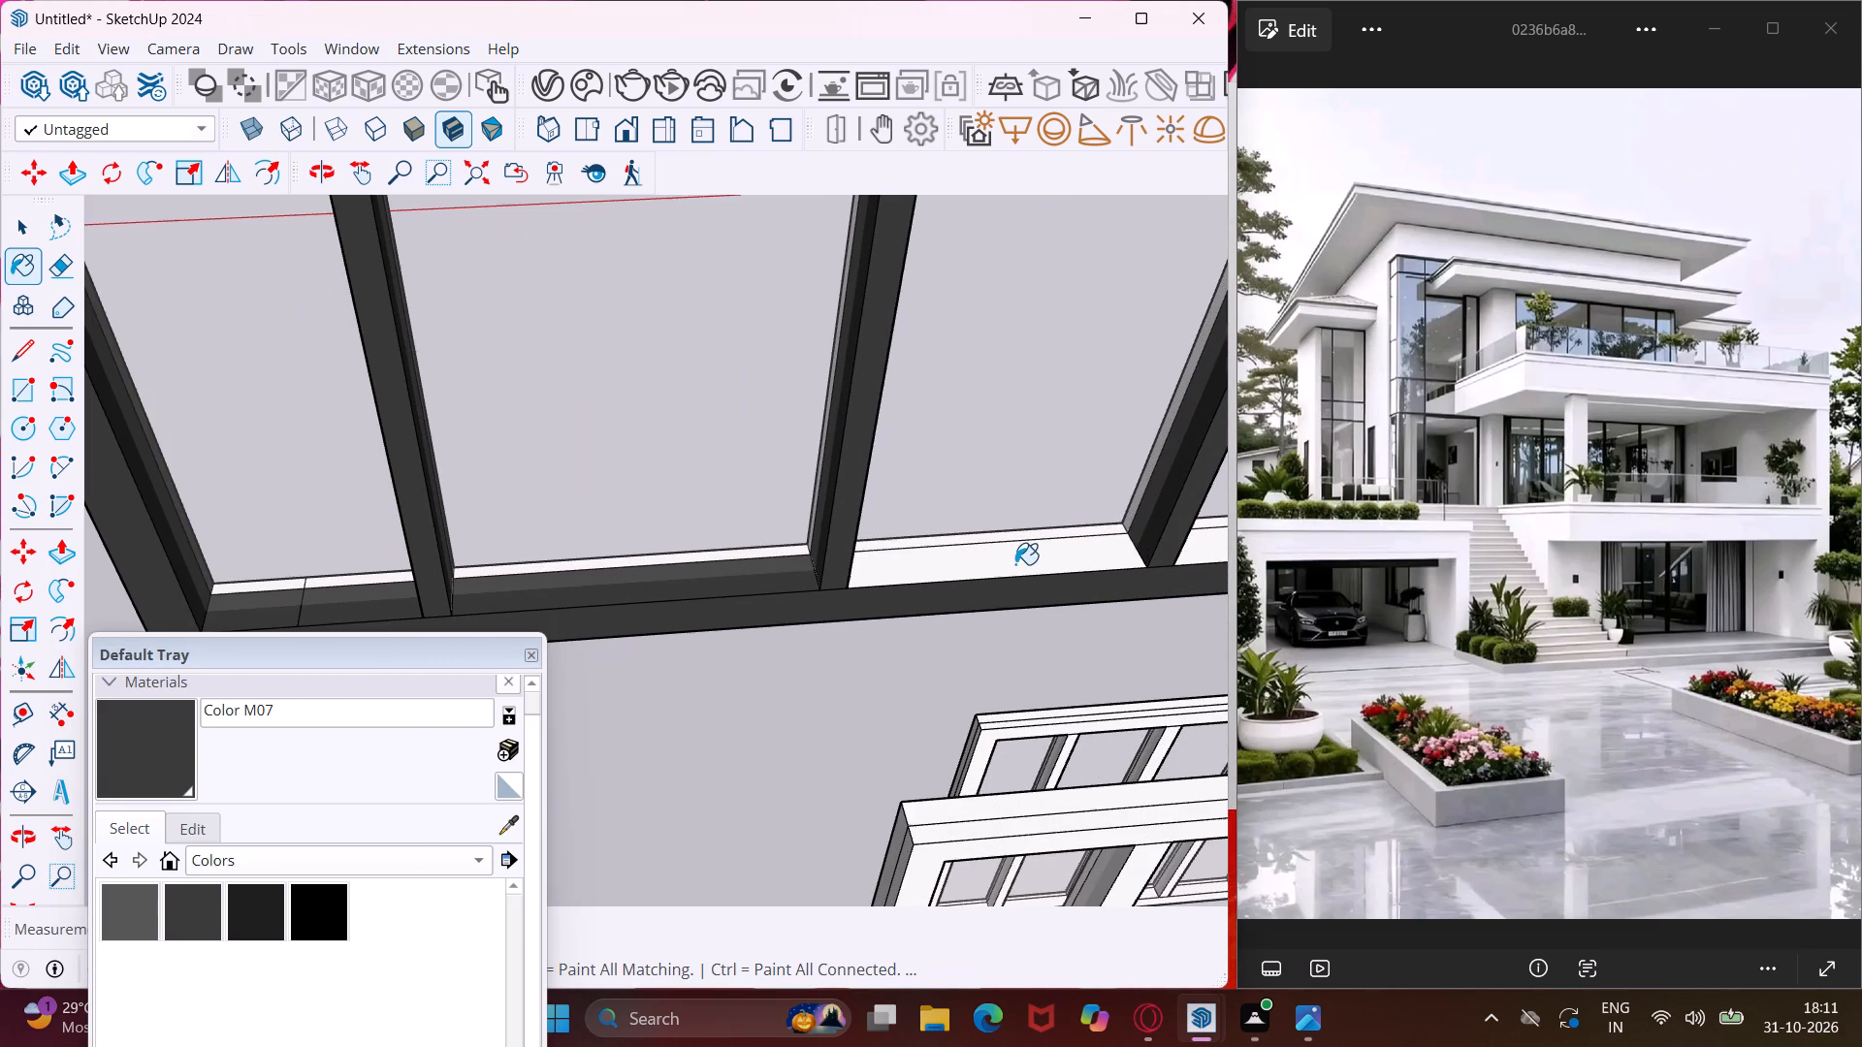
click(1021, 566)
scroll(502, 534, down, 5)
scroll(673, 565, down, 5)
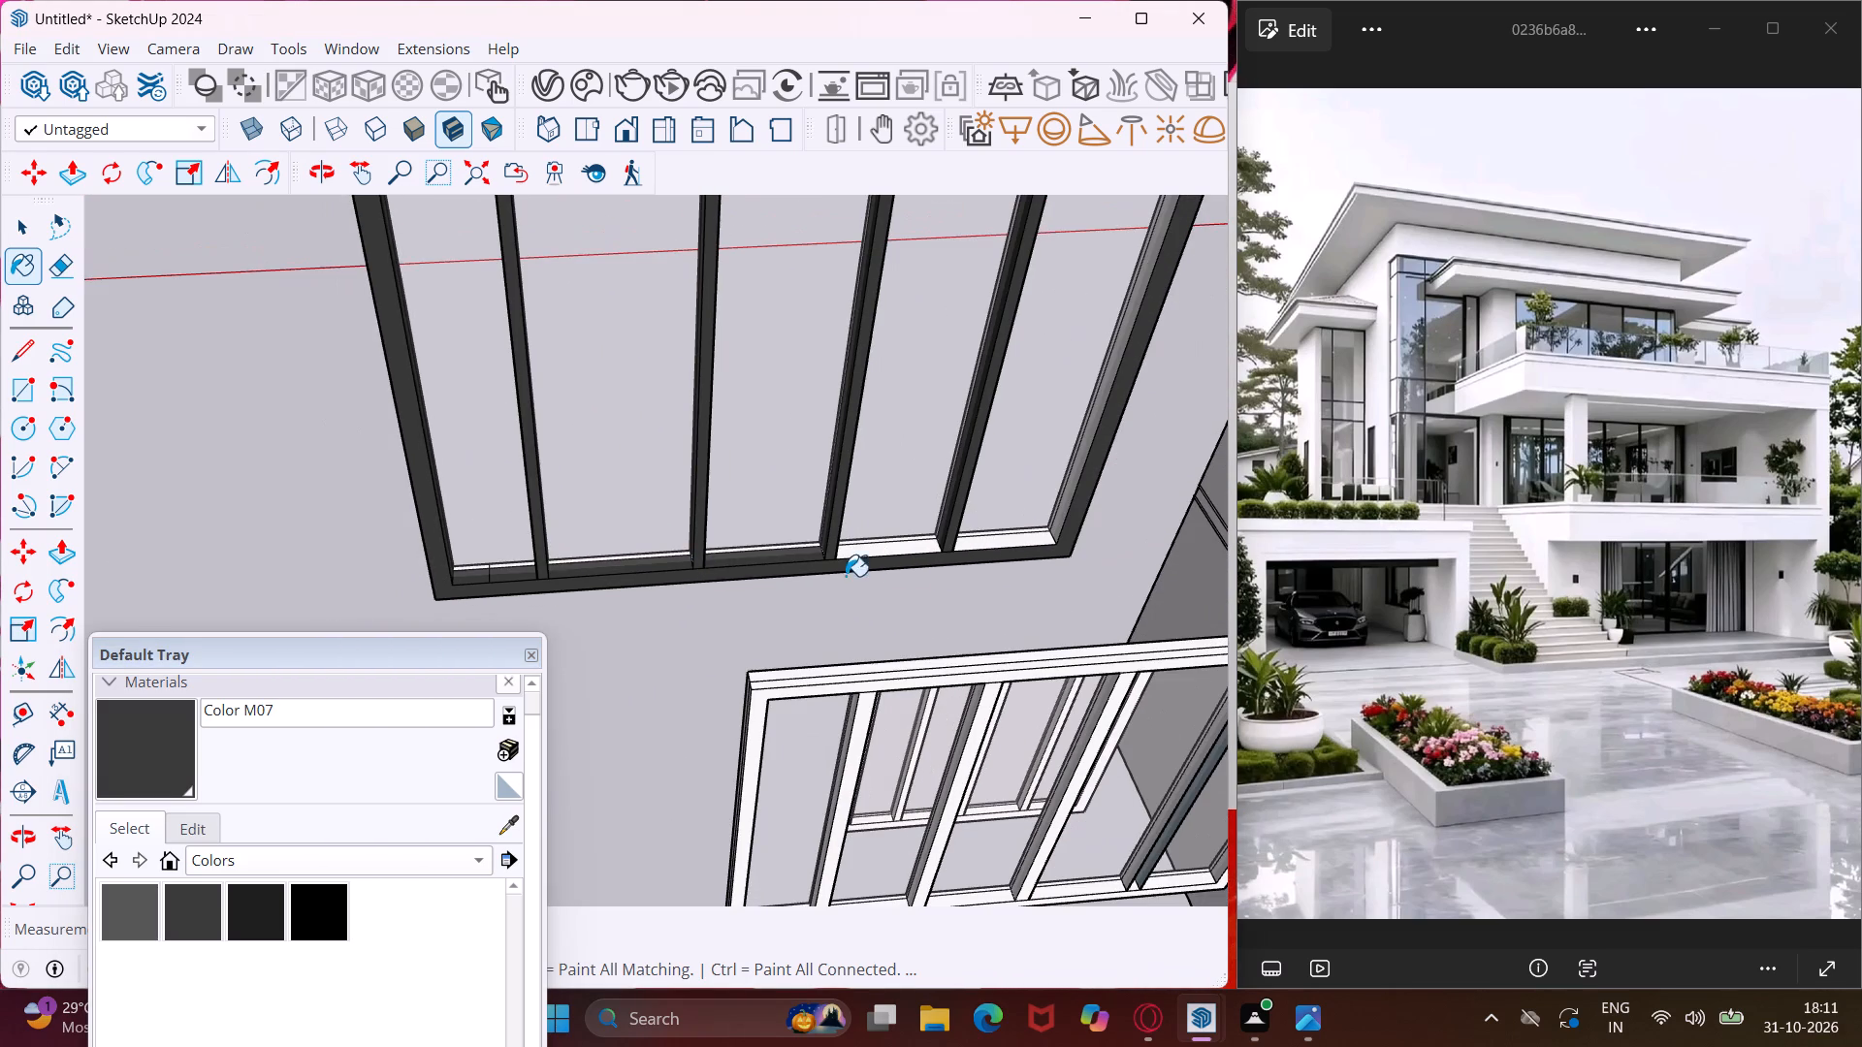
scroll(1005, 556, up, 8)
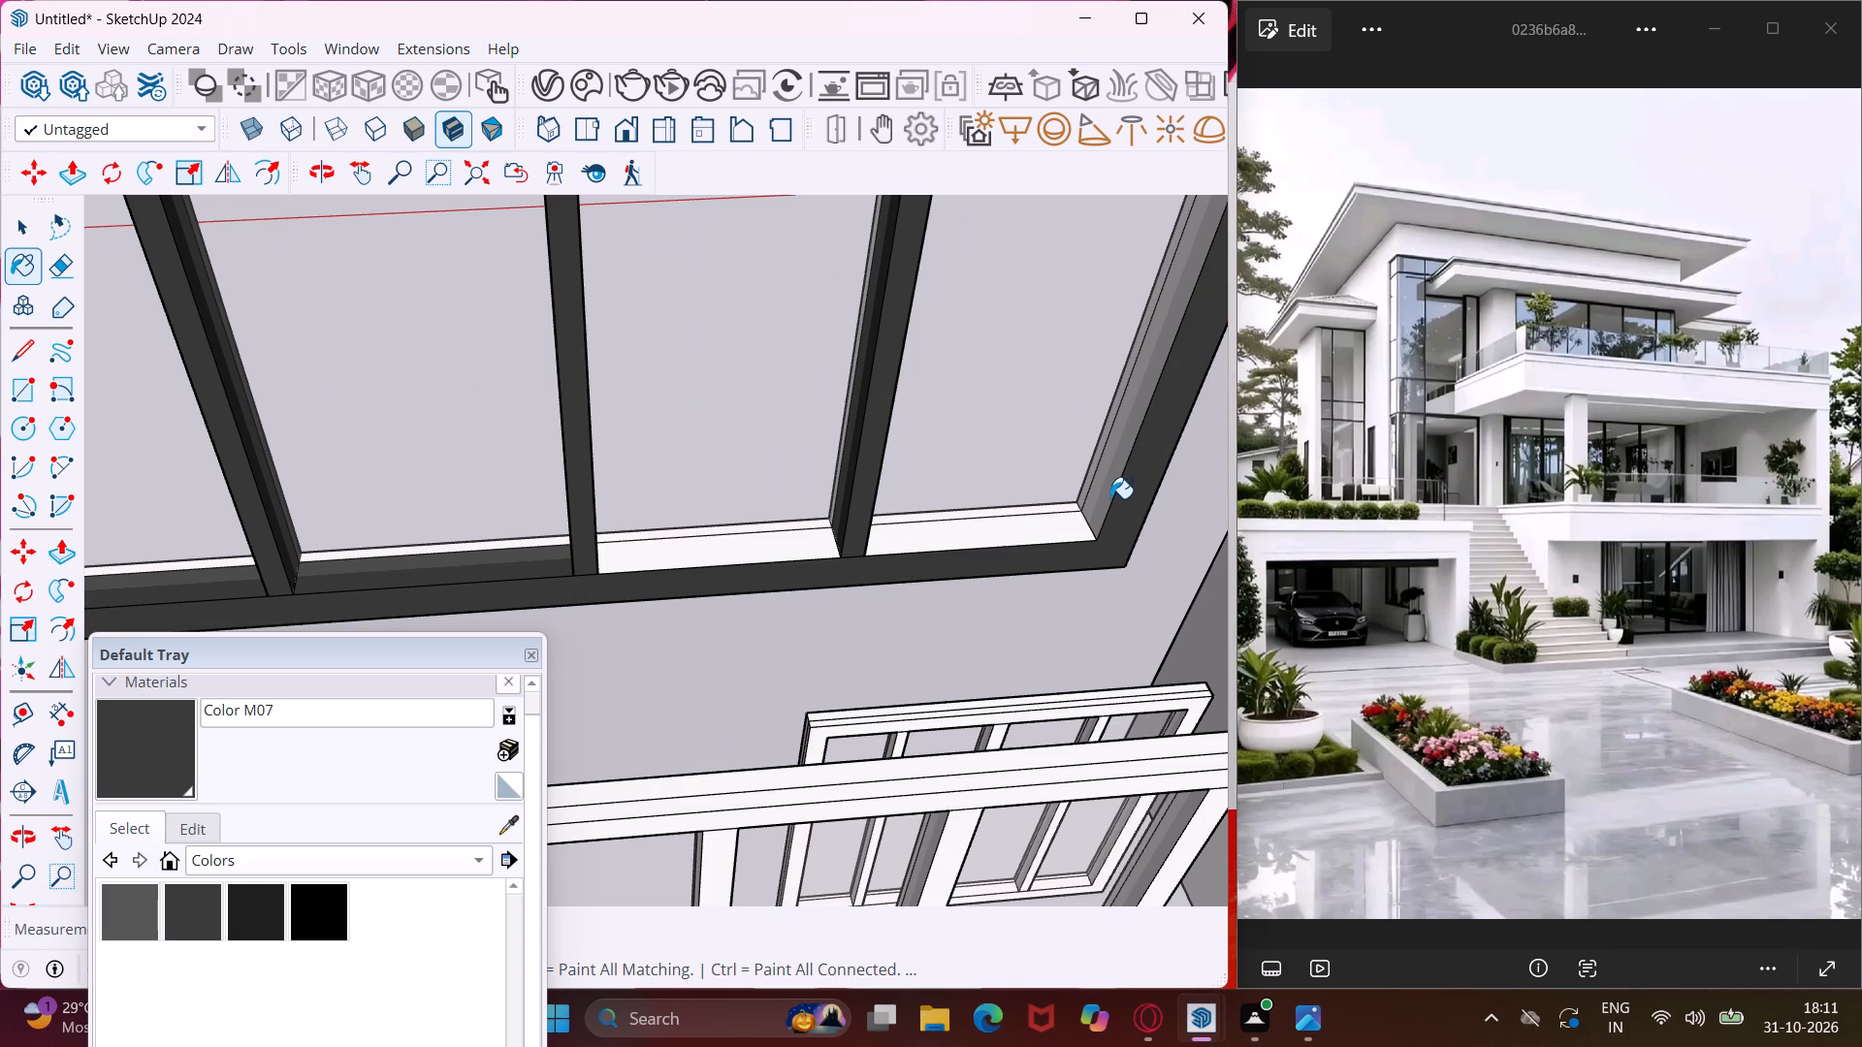
click(1110, 497)
click(1069, 543)
click(1056, 540)
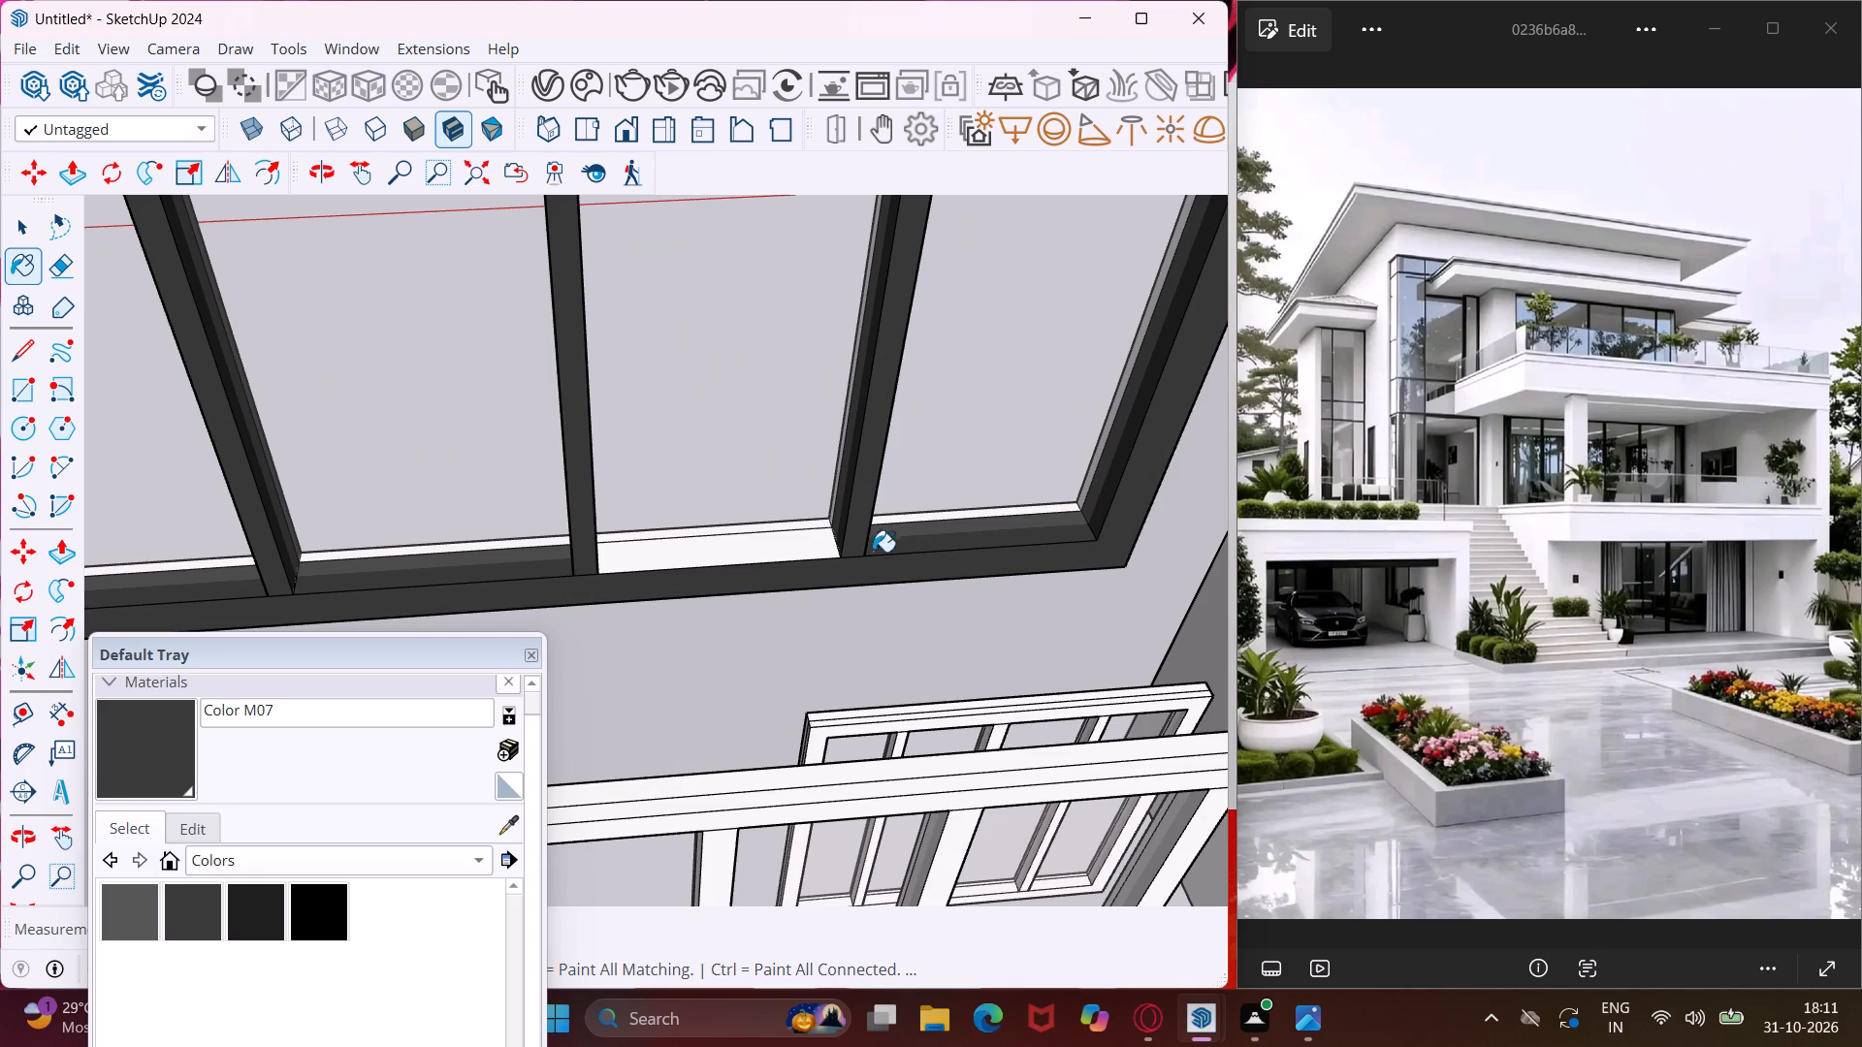
click(816, 550)
Paint the white side strips of the two nearest uprights and the adjacent bottom rail strips with Color M07.
middle_drag(582, 614, 897, 570)
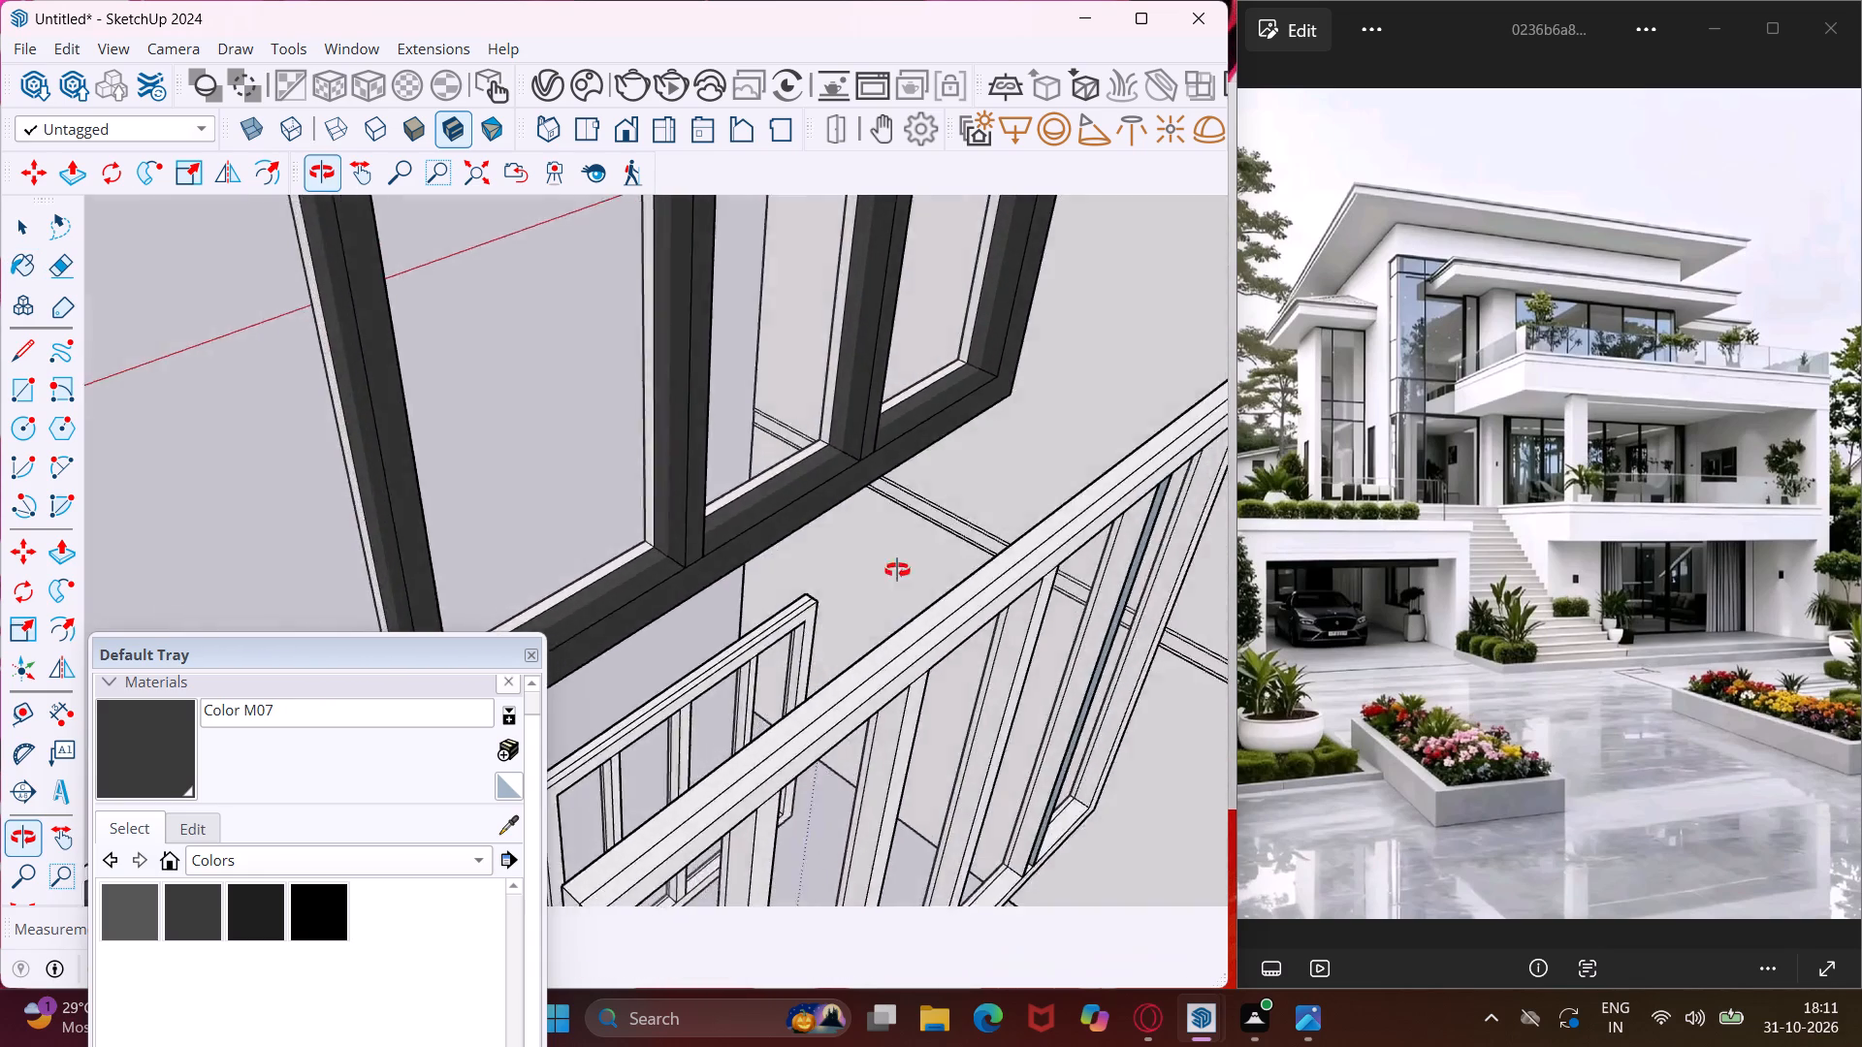
middle_drag(897, 570, 1270, 516)
scroll(982, 578, up, 3)
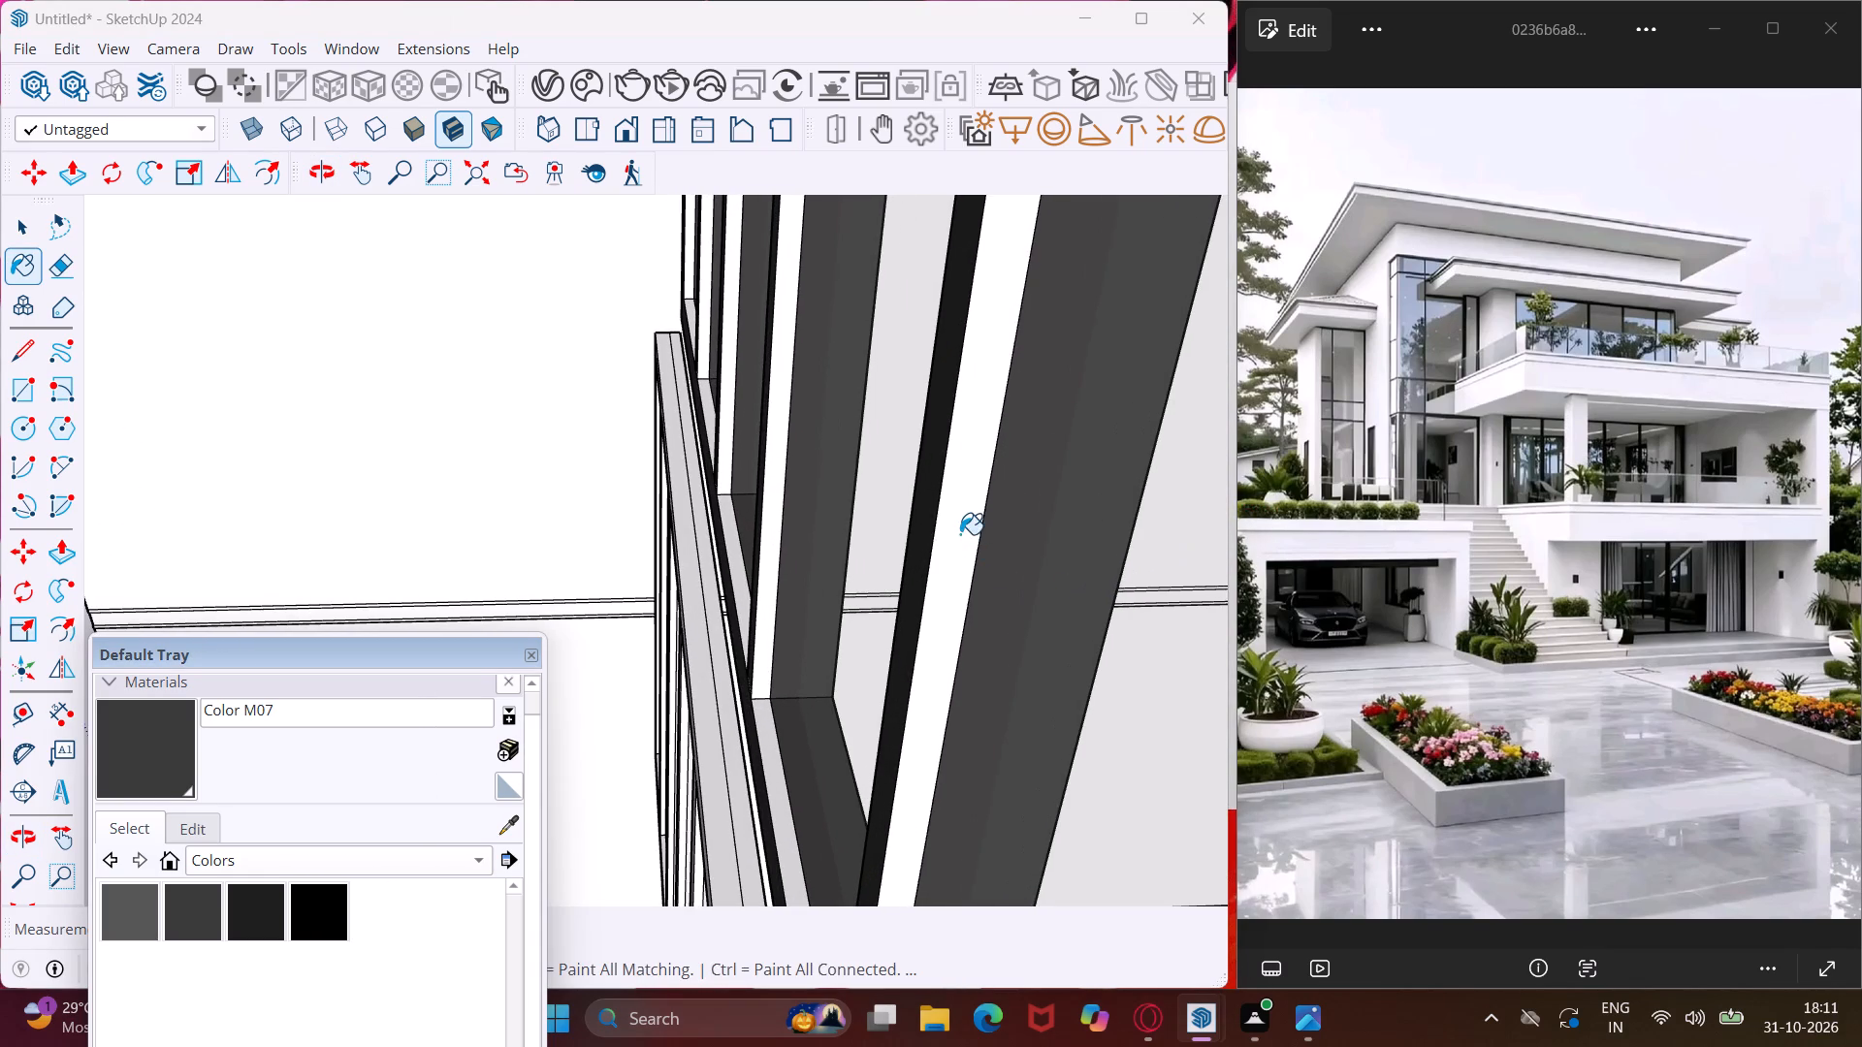
click(960, 534)
click(775, 480)
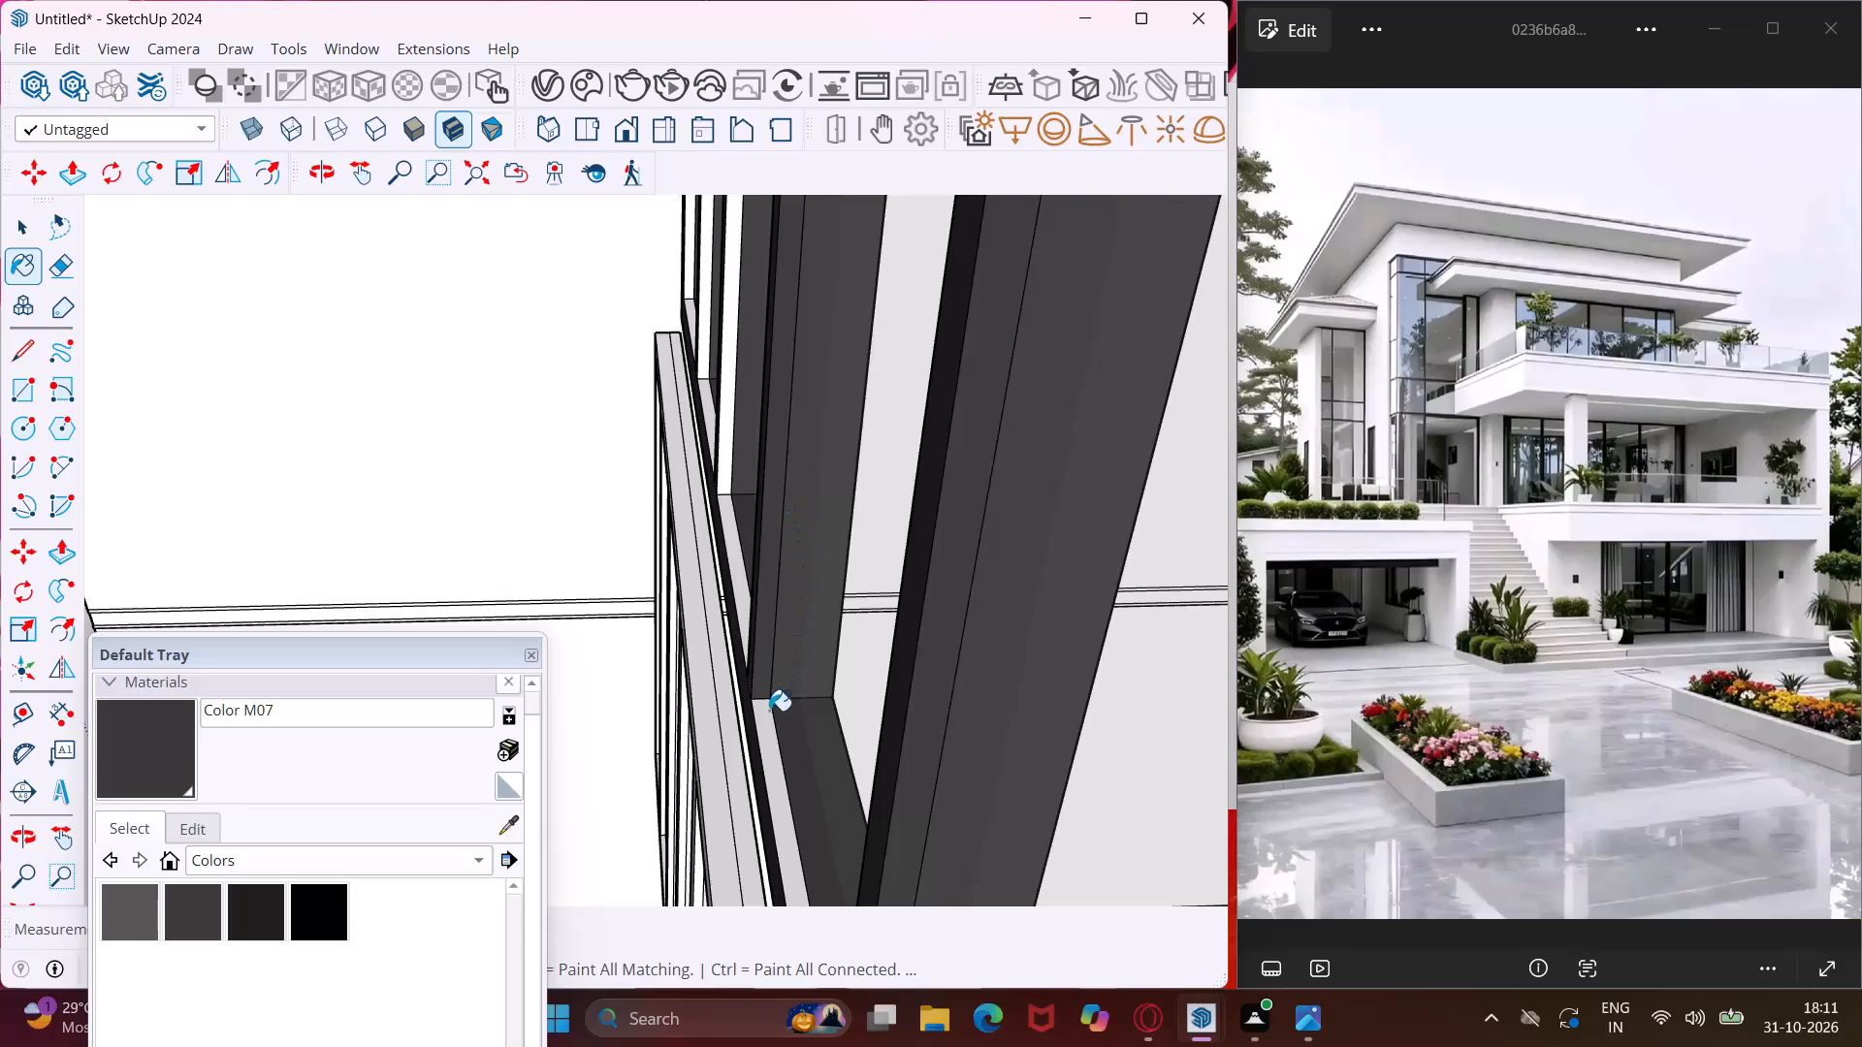
click(766, 729)
click(739, 630)
click(746, 630)
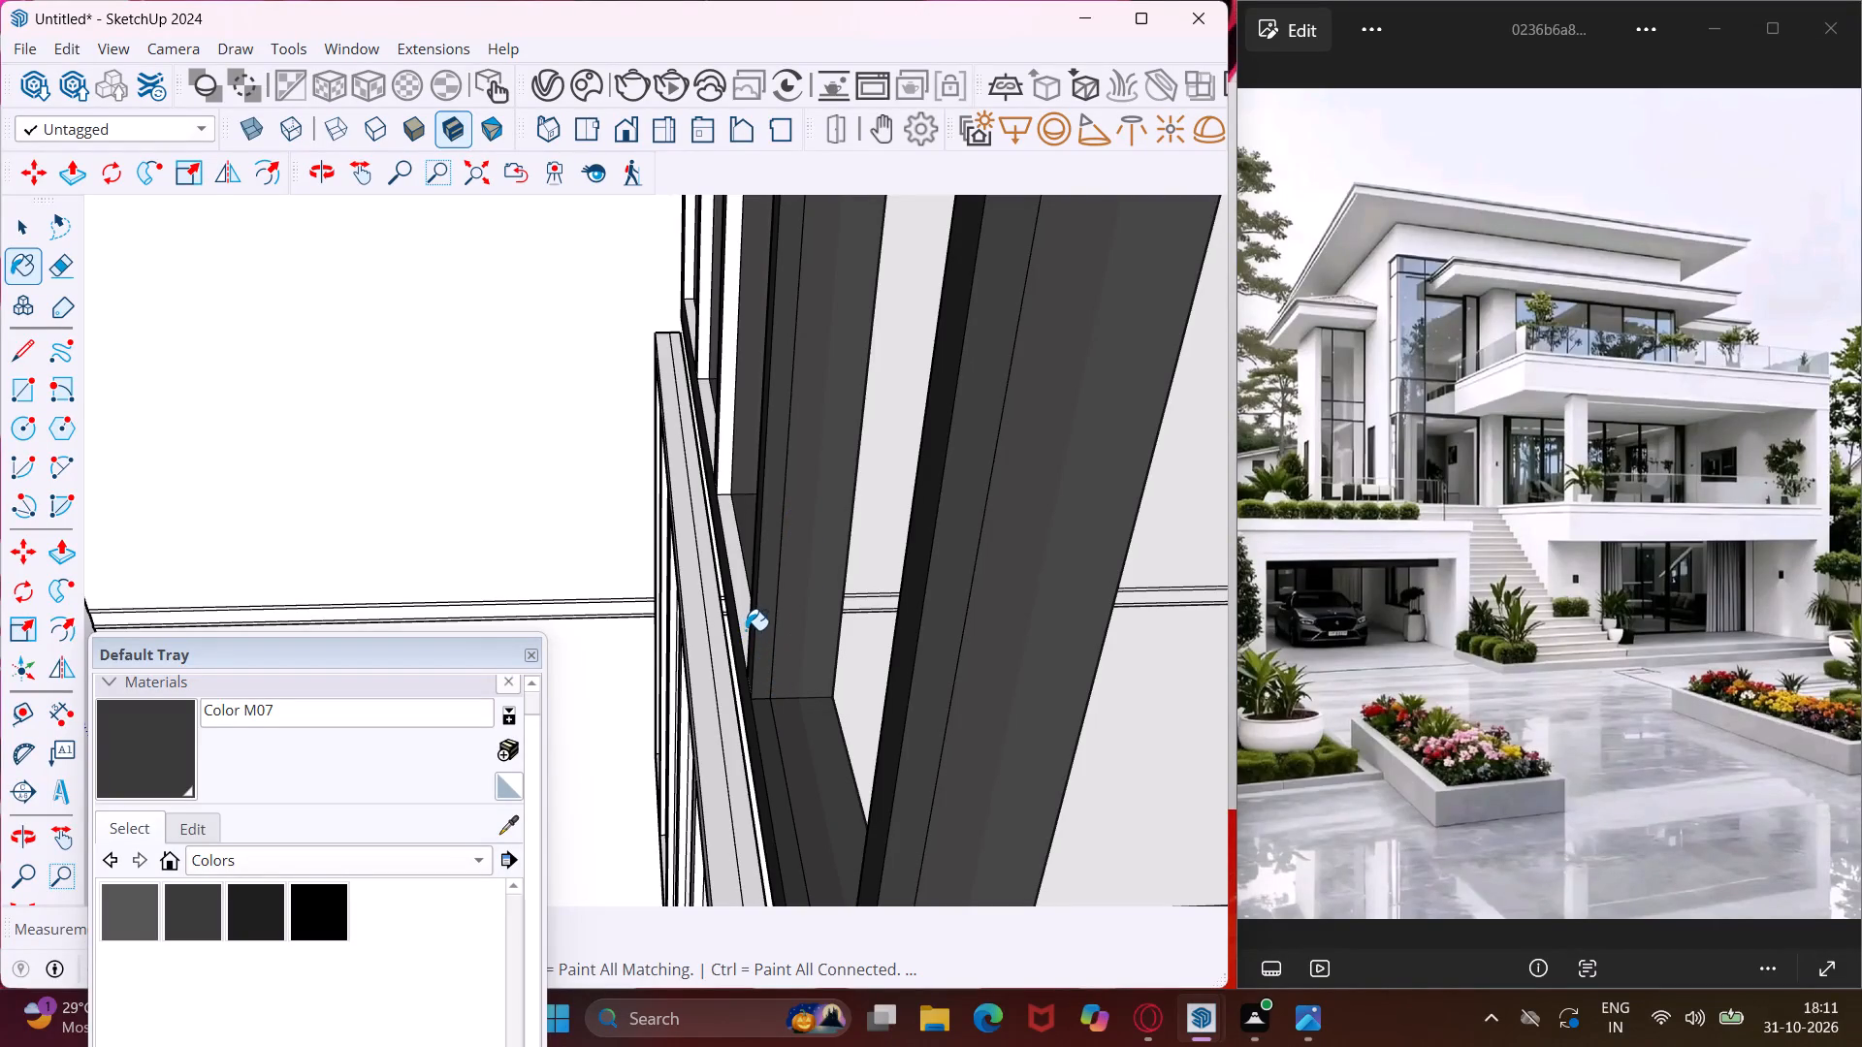
Paint the white strips on the farther uprights and the bottom rail bays between them with Color M07.
scroll(723, 446, up, 3)
click(726, 404)
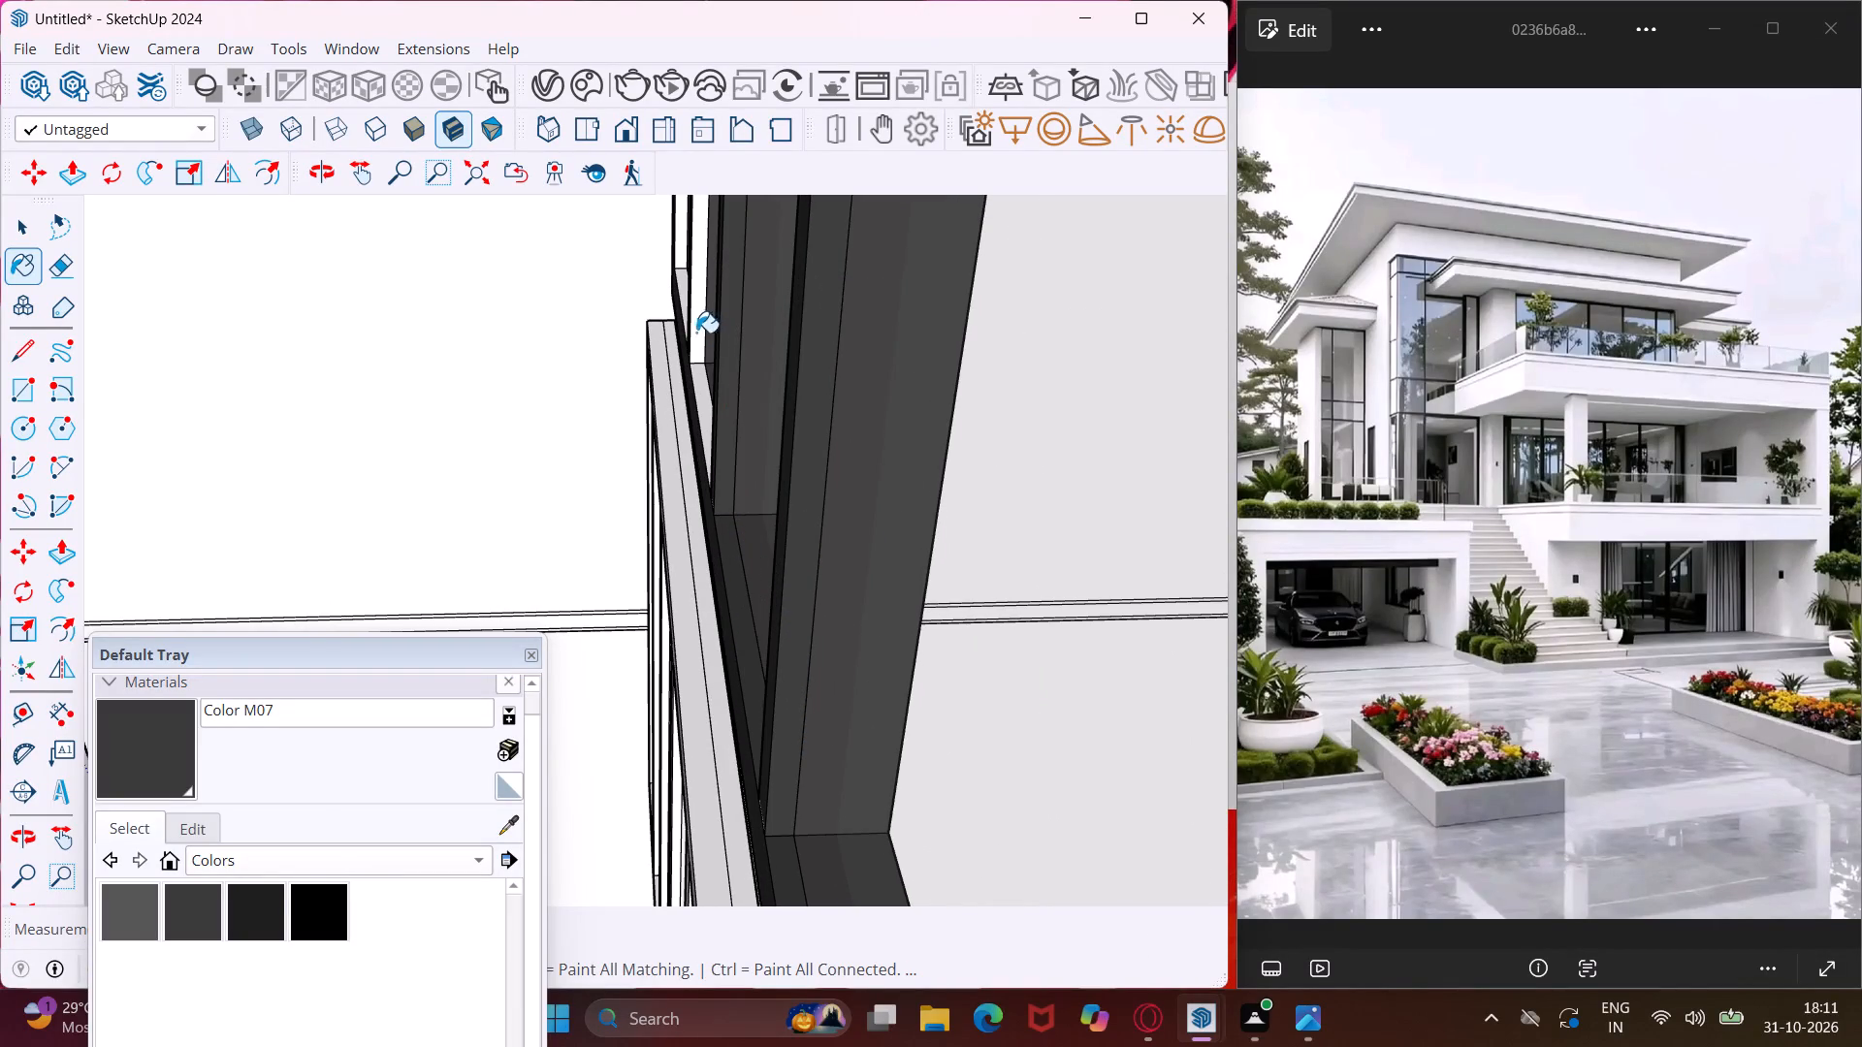
click(691, 329)
click(691, 329)
click(696, 333)
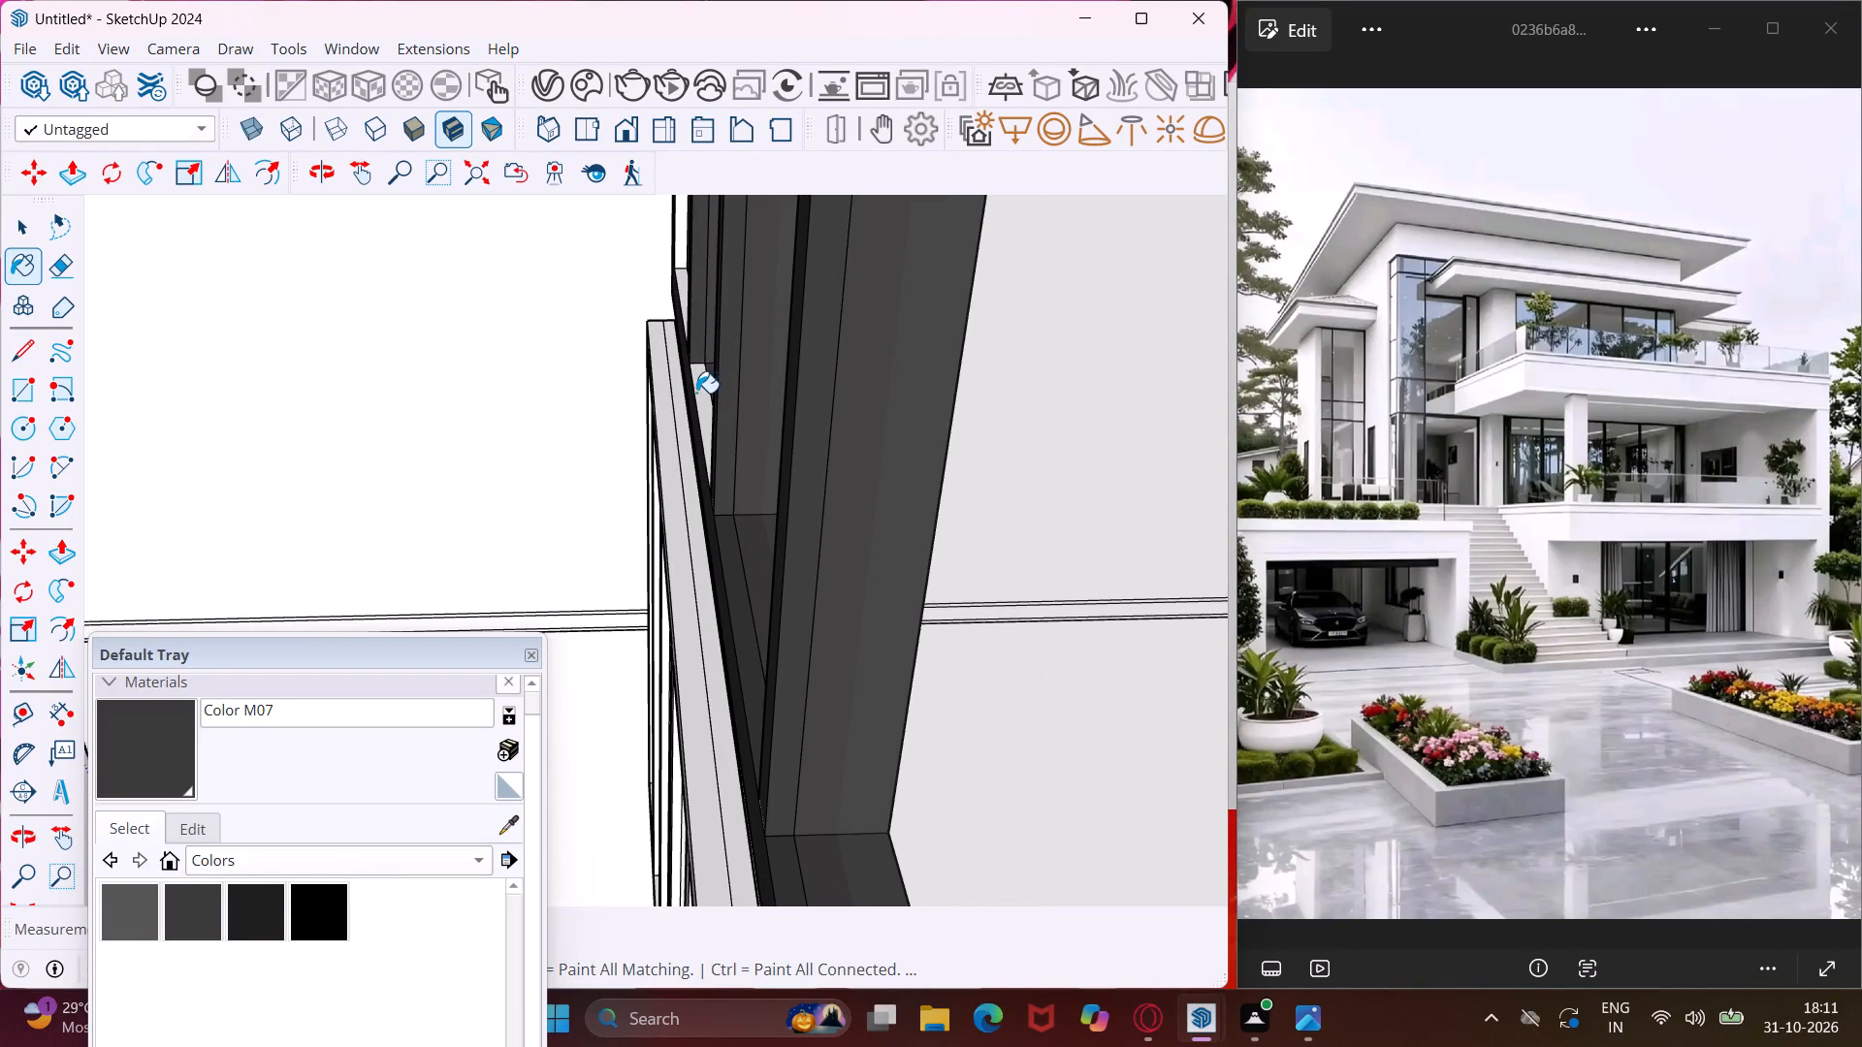
click(696, 393)
scroll(645, 281, up, 4)
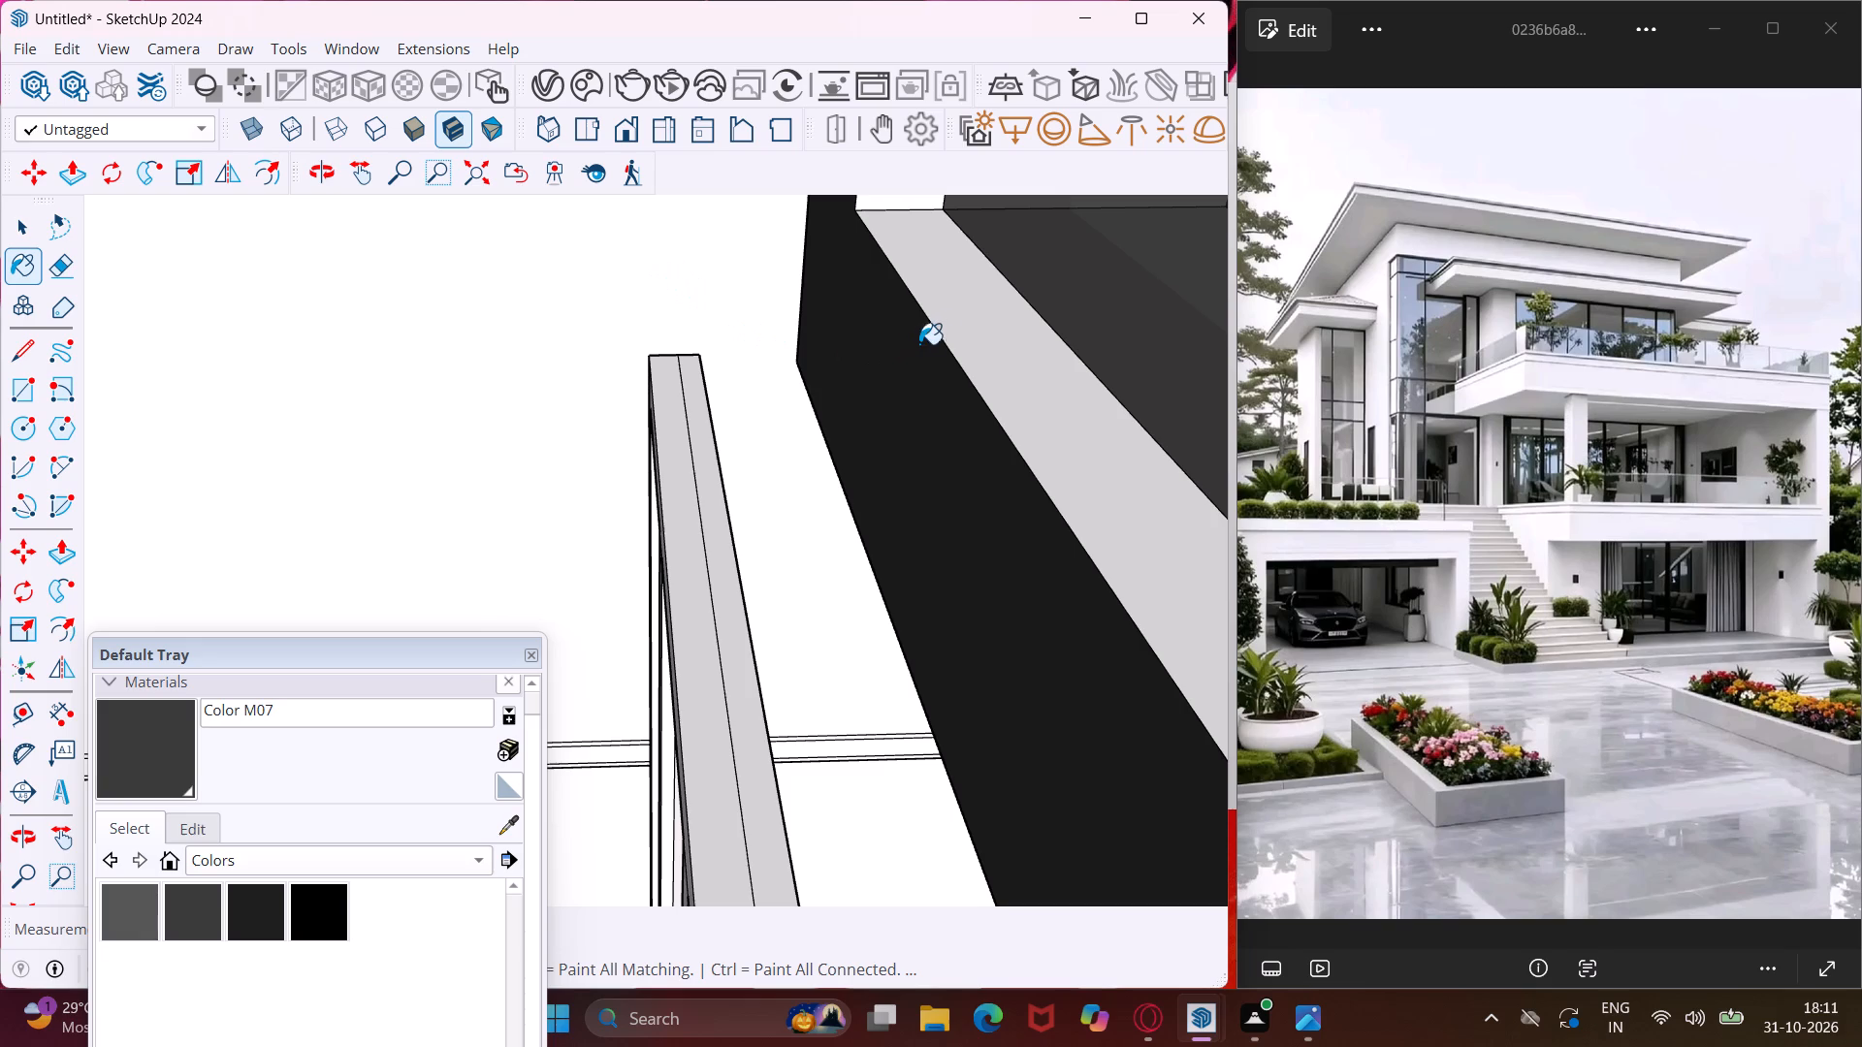
click(931, 338)
click(933, 299)
scroll(935, 315, down, 5)
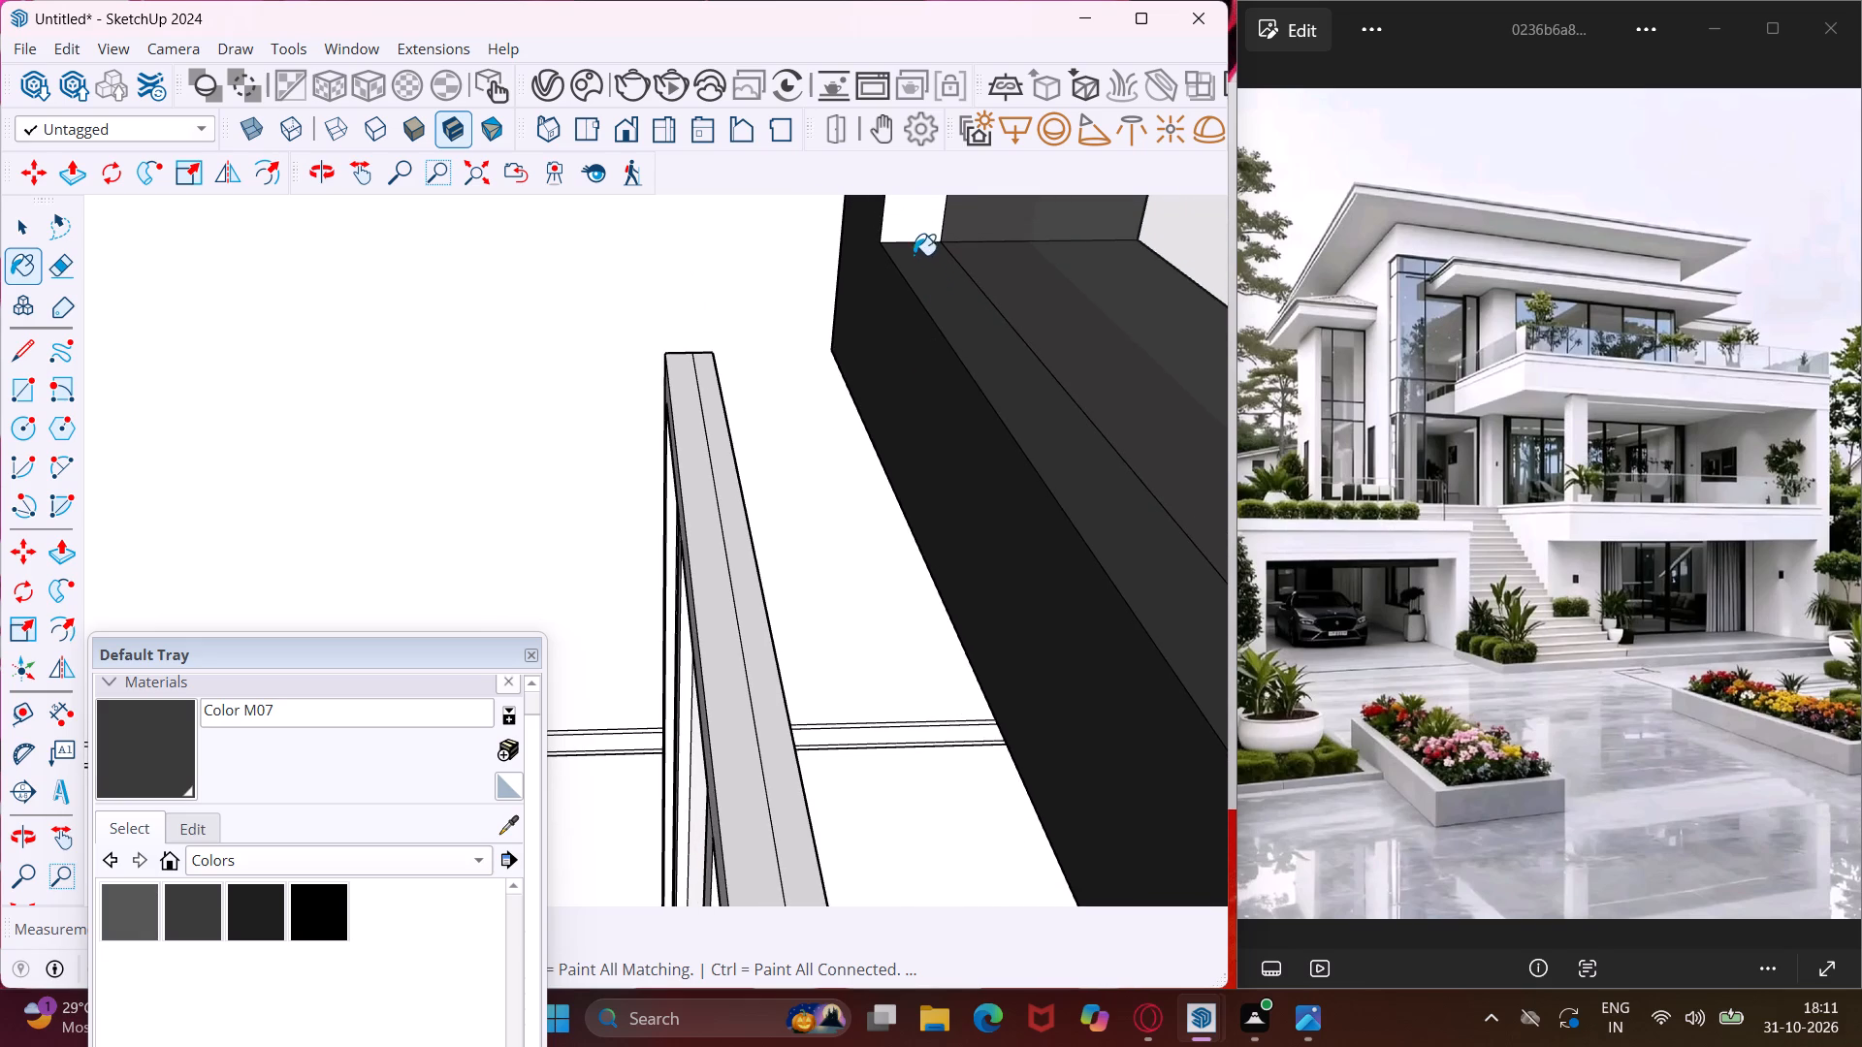
click(911, 226)
Paint the remaining white strip on the bottom rail's end bay of the dark multi-bar frame with Color M07.
scroll(784, 390, down, 6)
scroll(676, 467, down, 5)
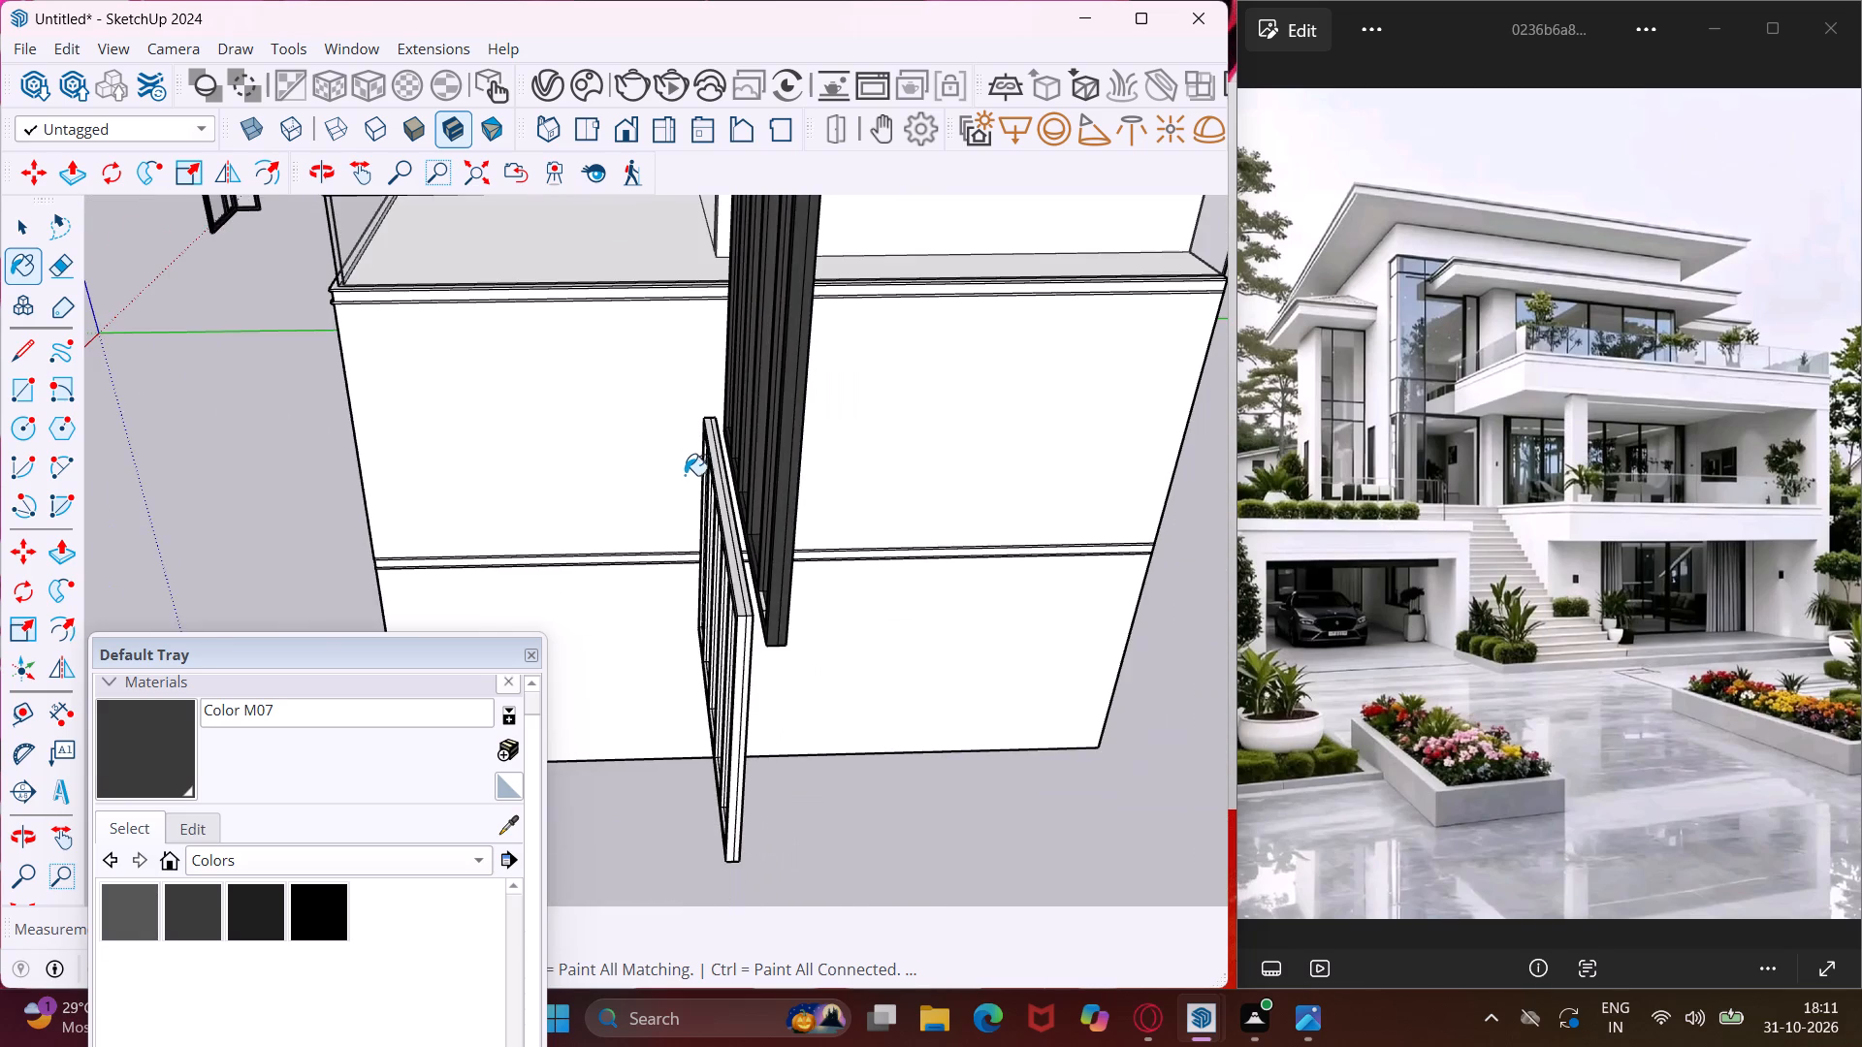
middle_drag(690, 478, 950, 509)
scroll(724, 499, down, 5)
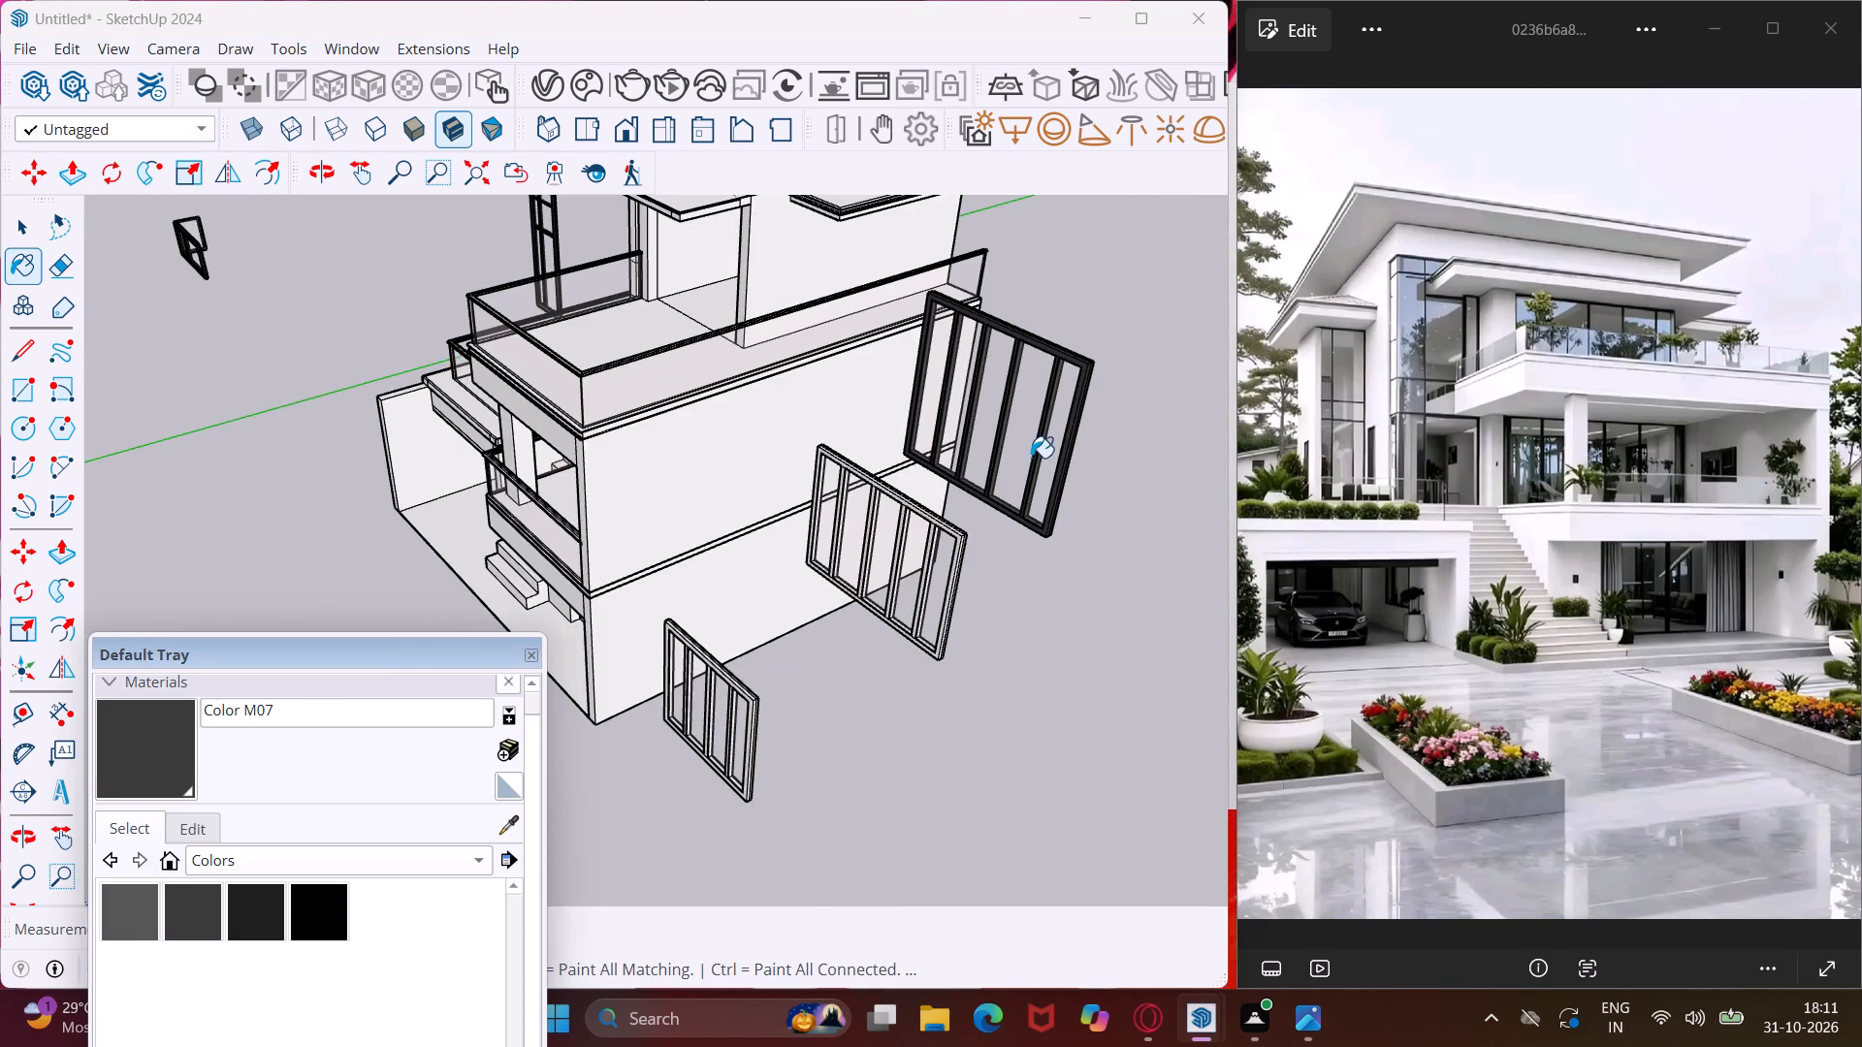
scroll(1041, 467, up, 20)
scroll(1041, 467, up, 3)
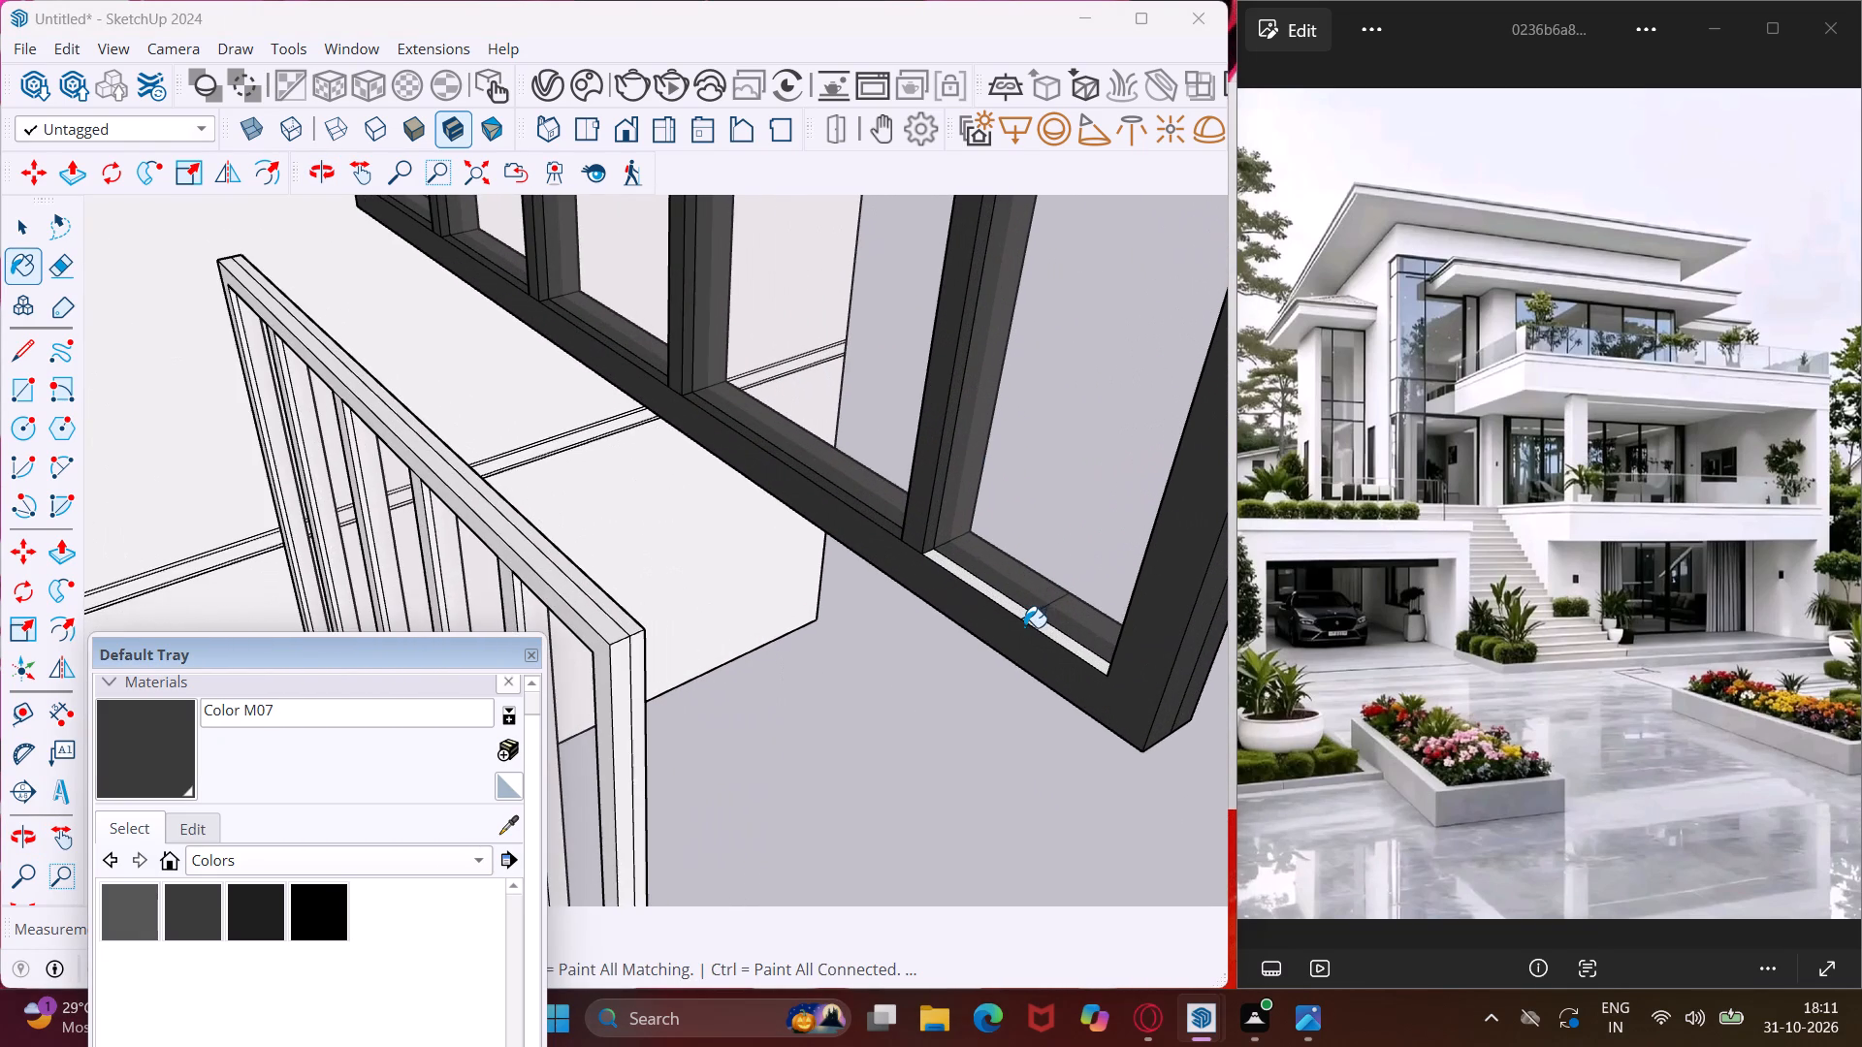
click(1022, 612)
click(1030, 620)
Paint the next multi-bar frame's front face and both outer side strips of its end stile with Color M07.
middle_drag(1021, 630, 1088, 642)
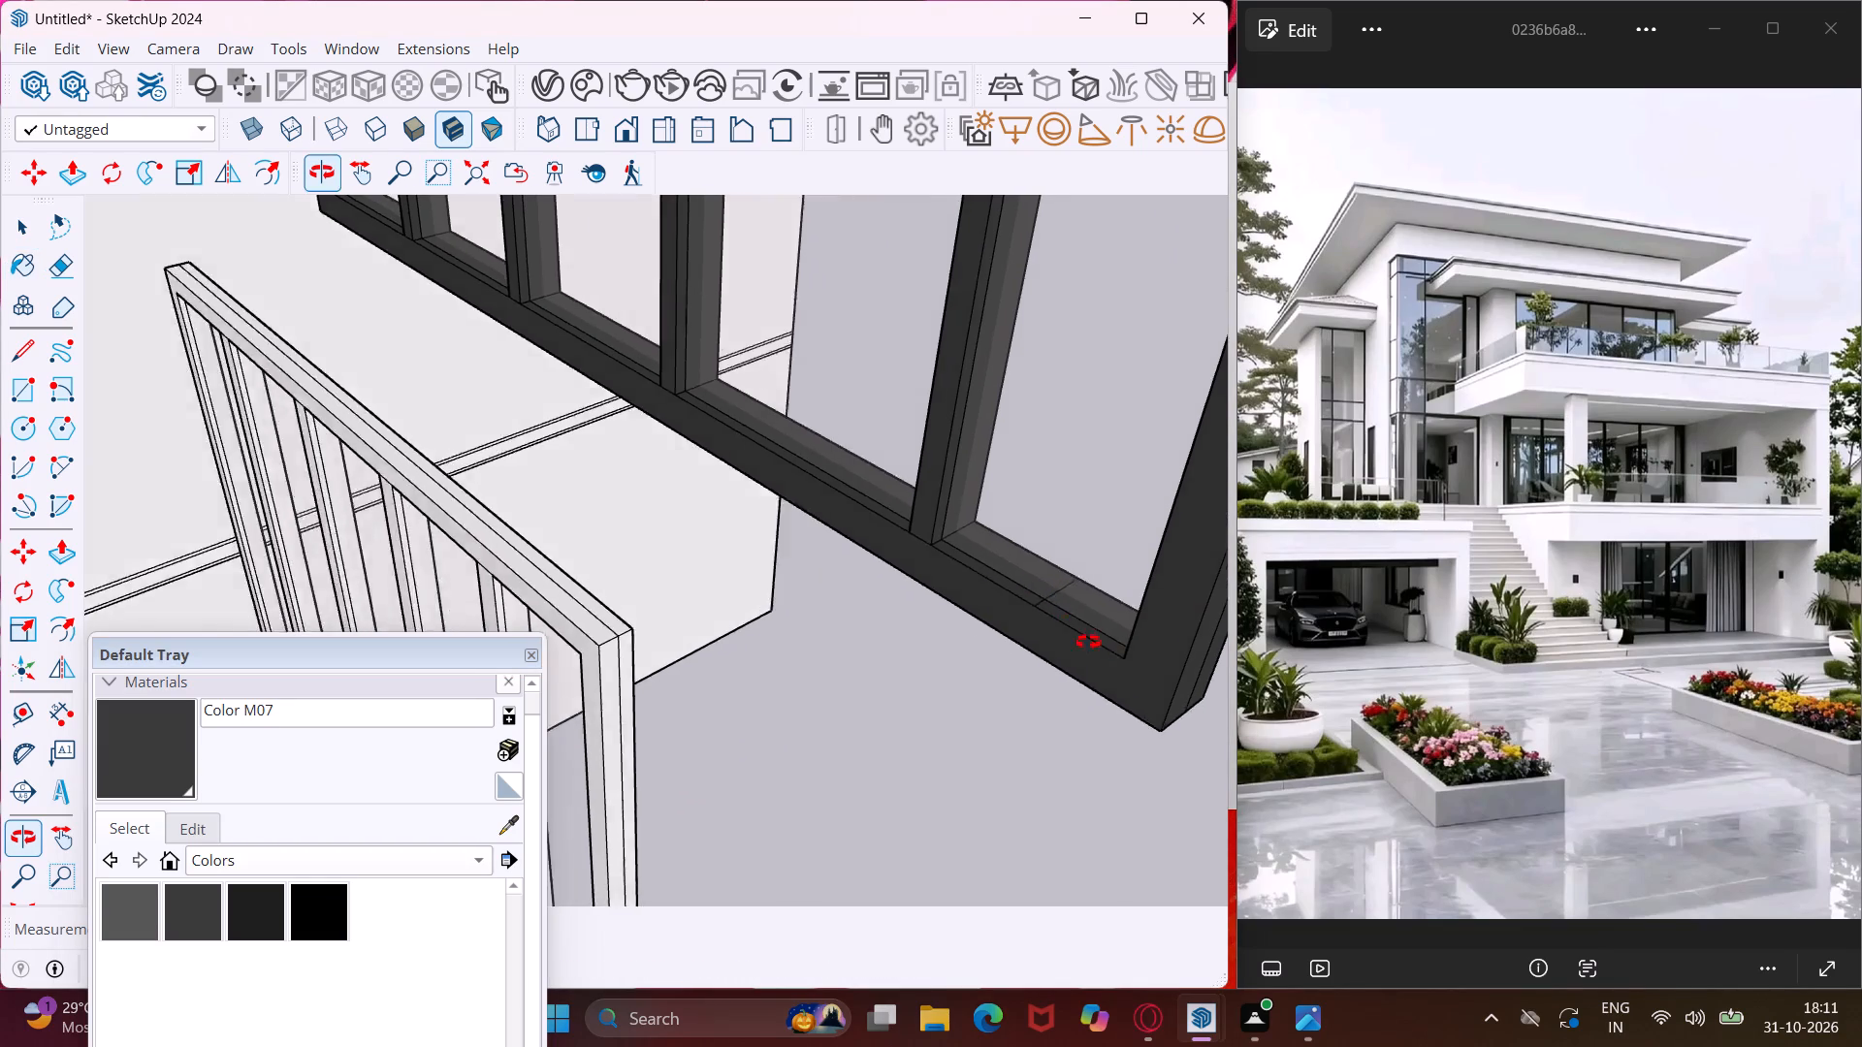
middle_drag(1088, 642, 1171, 661)
scroll(1067, 636, down, 11)
middle_drag(1064, 637, 1079, 366)
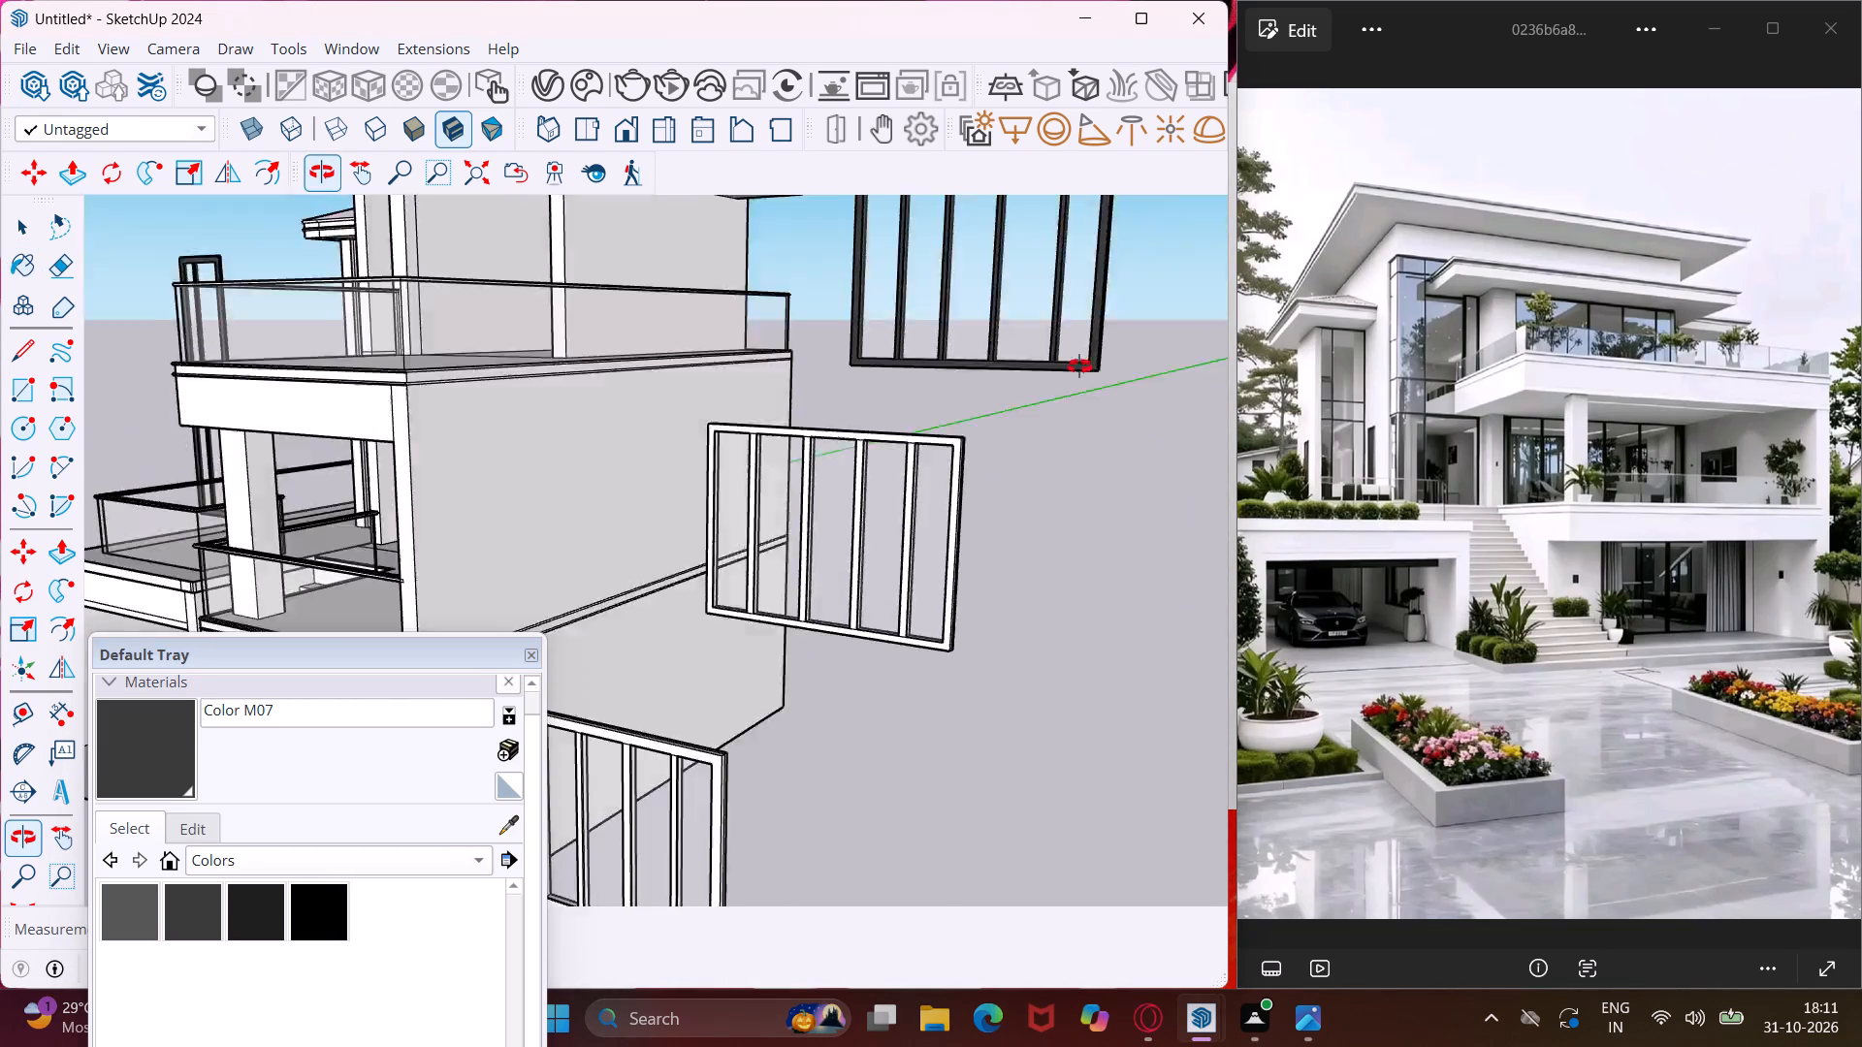
middle_drag(1079, 366, 1061, 321)
scroll(838, 415, down, 6)
middle_drag(887, 414, 742, 356)
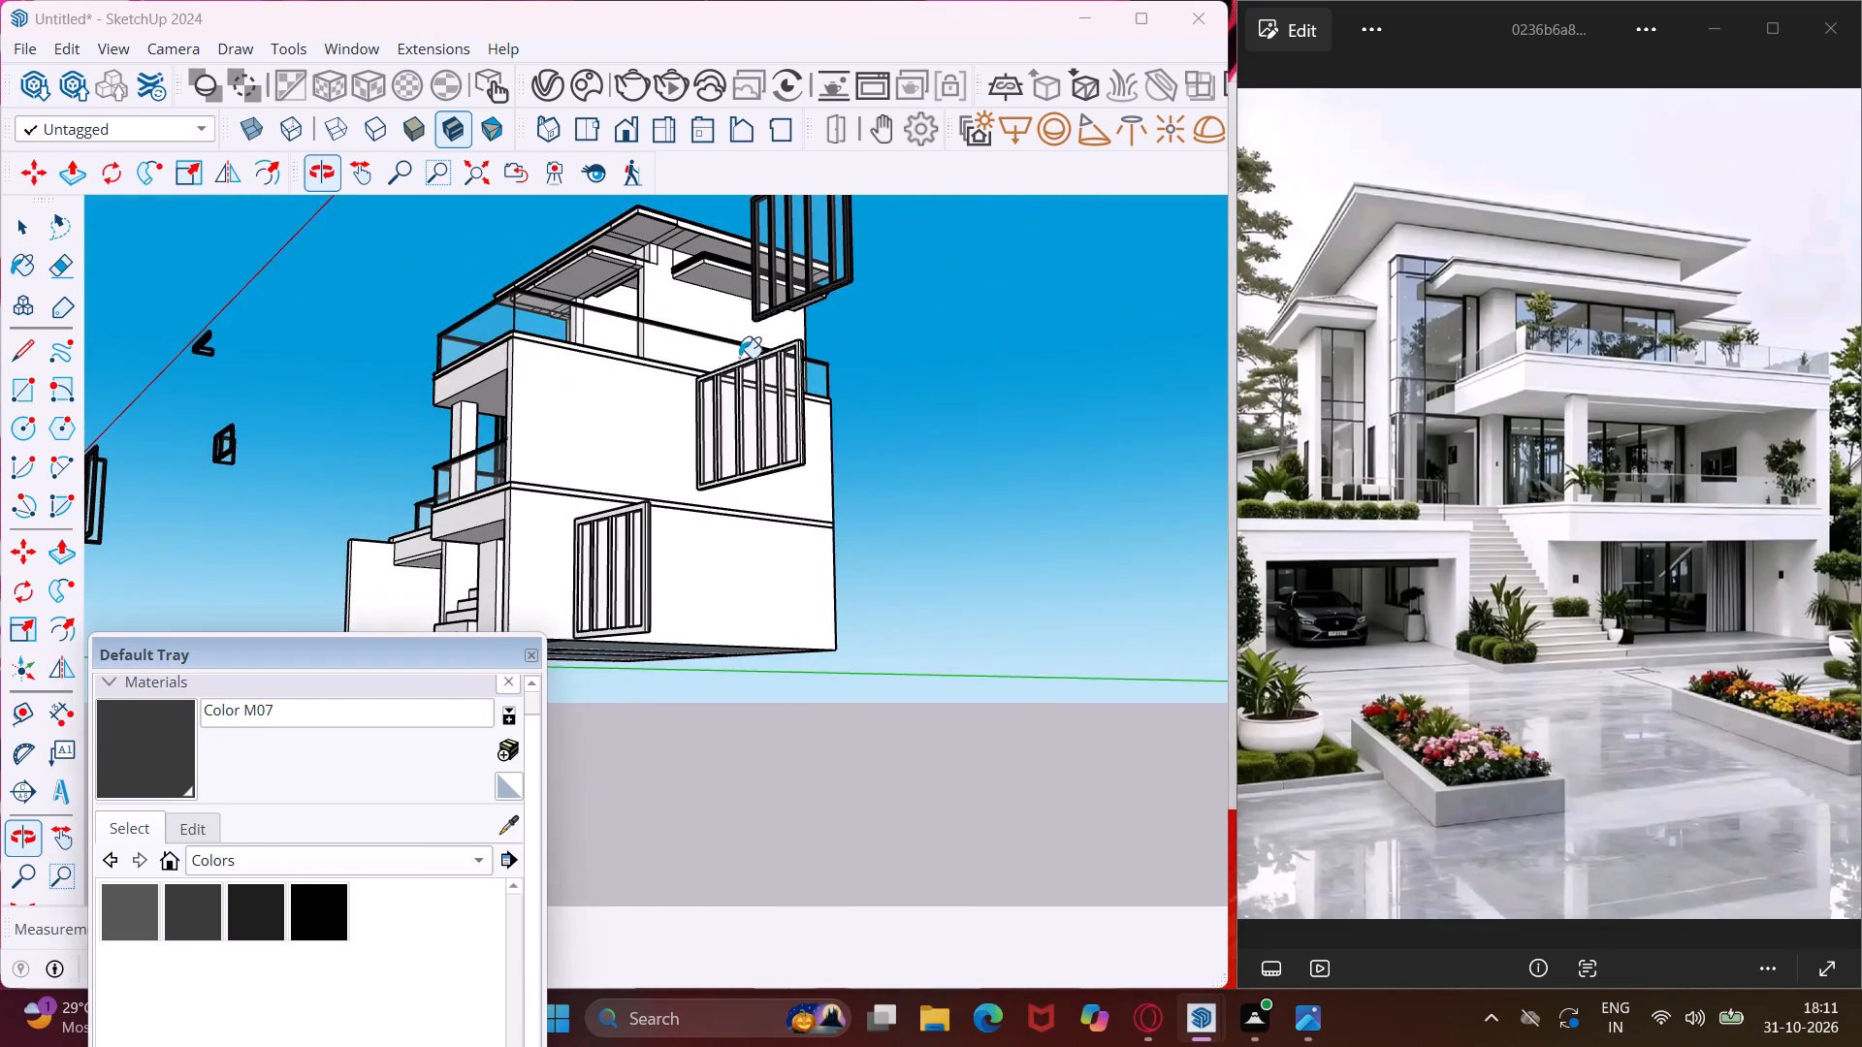
scroll(746, 393, up, 1)
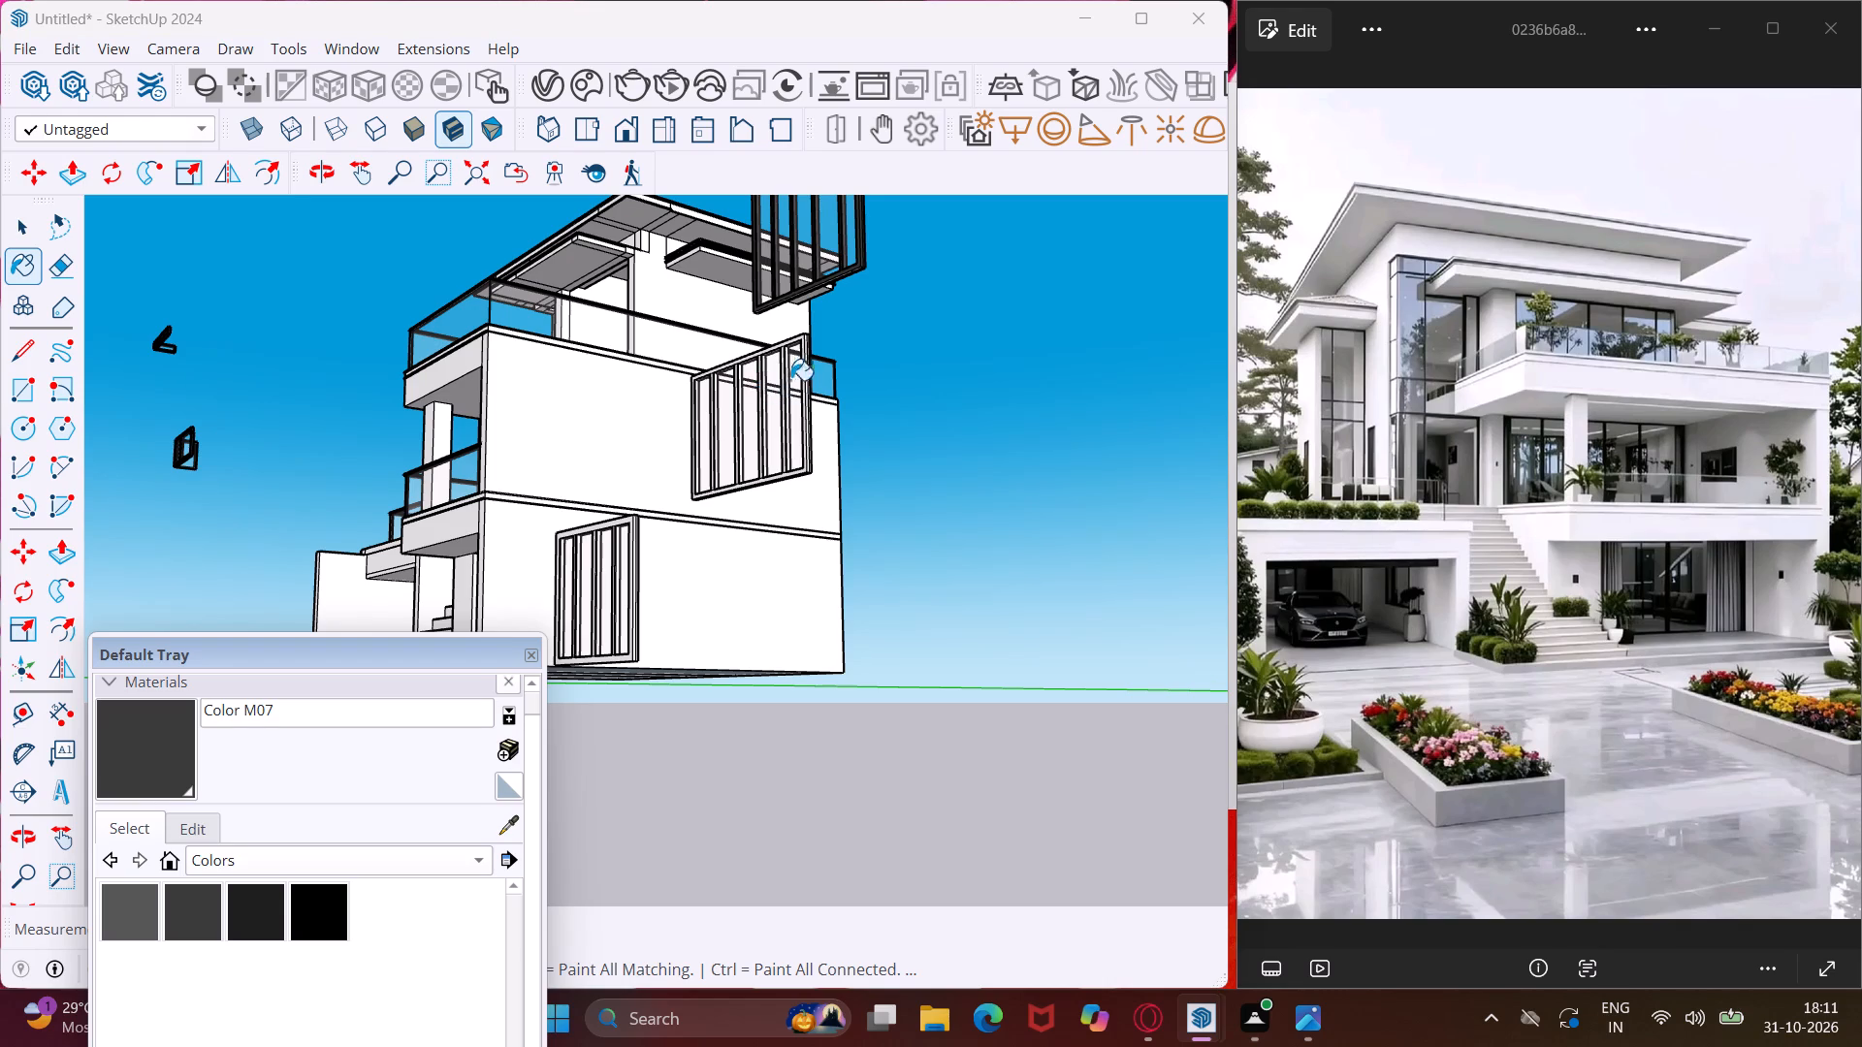
scroll(806, 356, up, 8)
scroll(805, 348, up, 15)
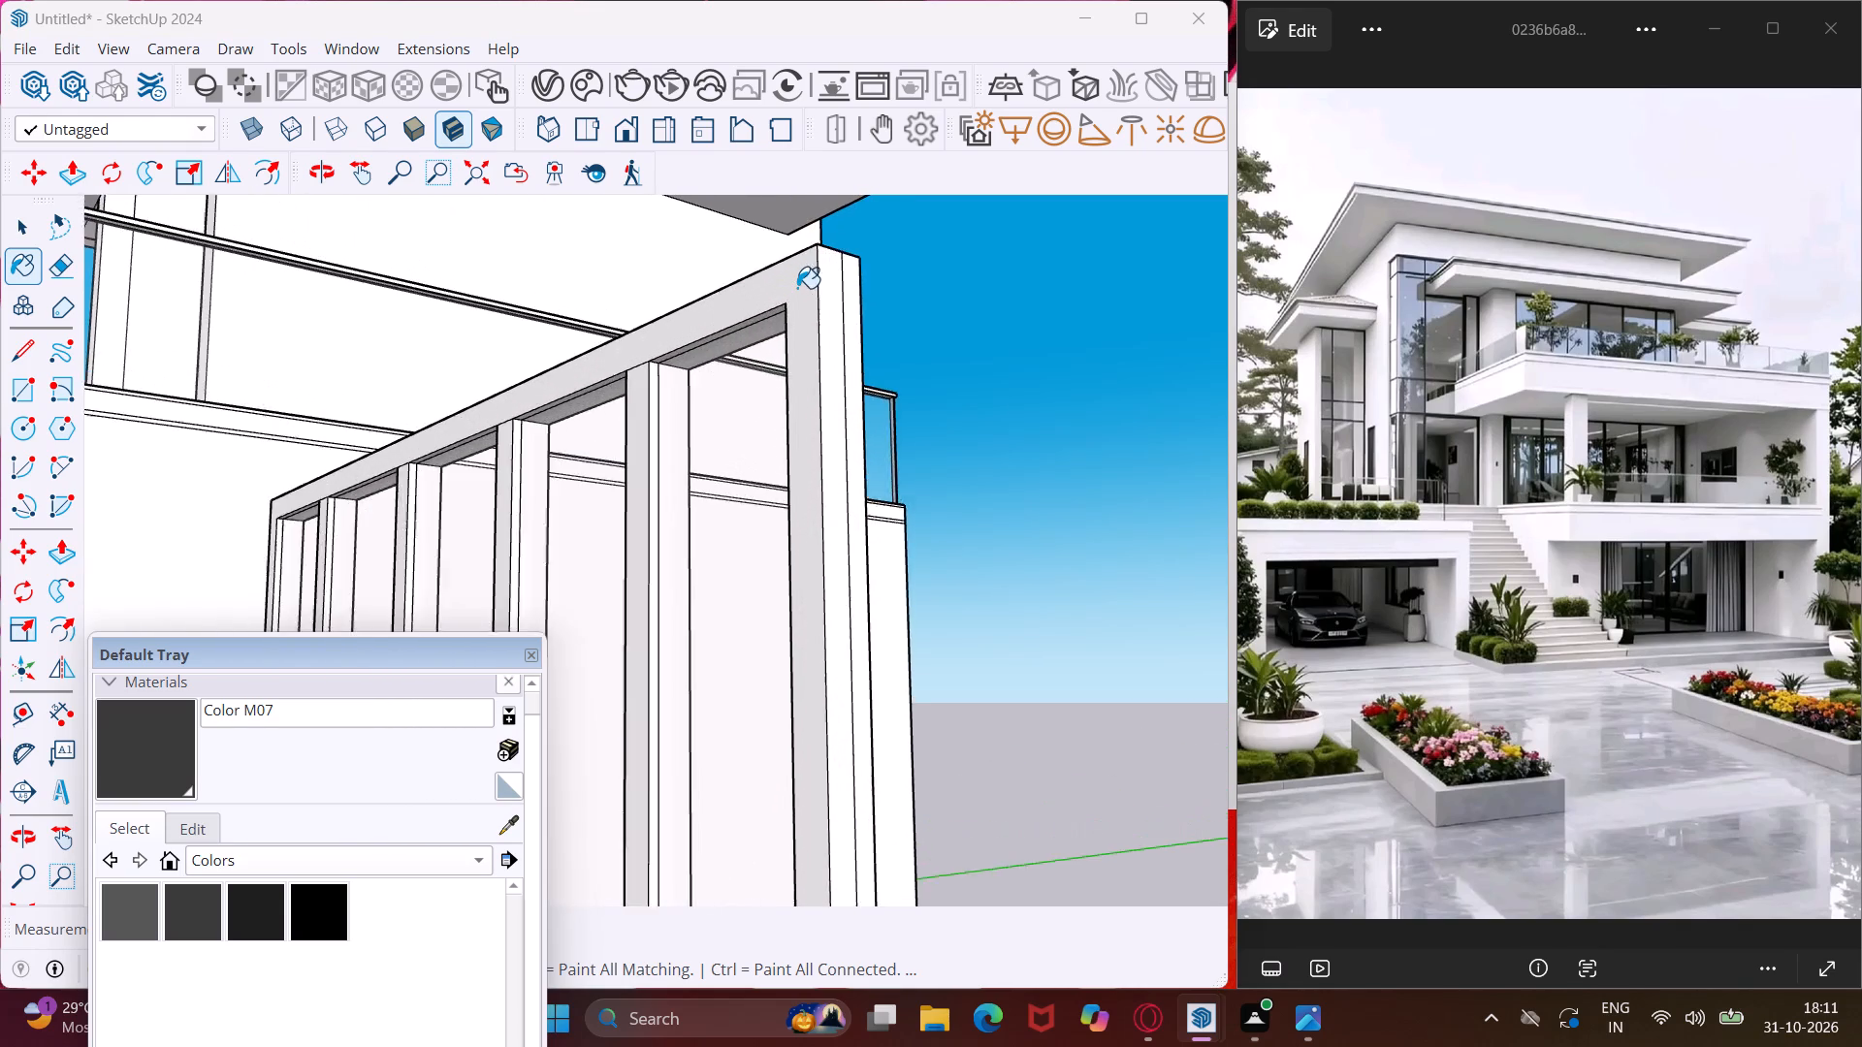
scroll(797, 288, up, 3)
click(797, 270)
click(842, 289)
click(874, 292)
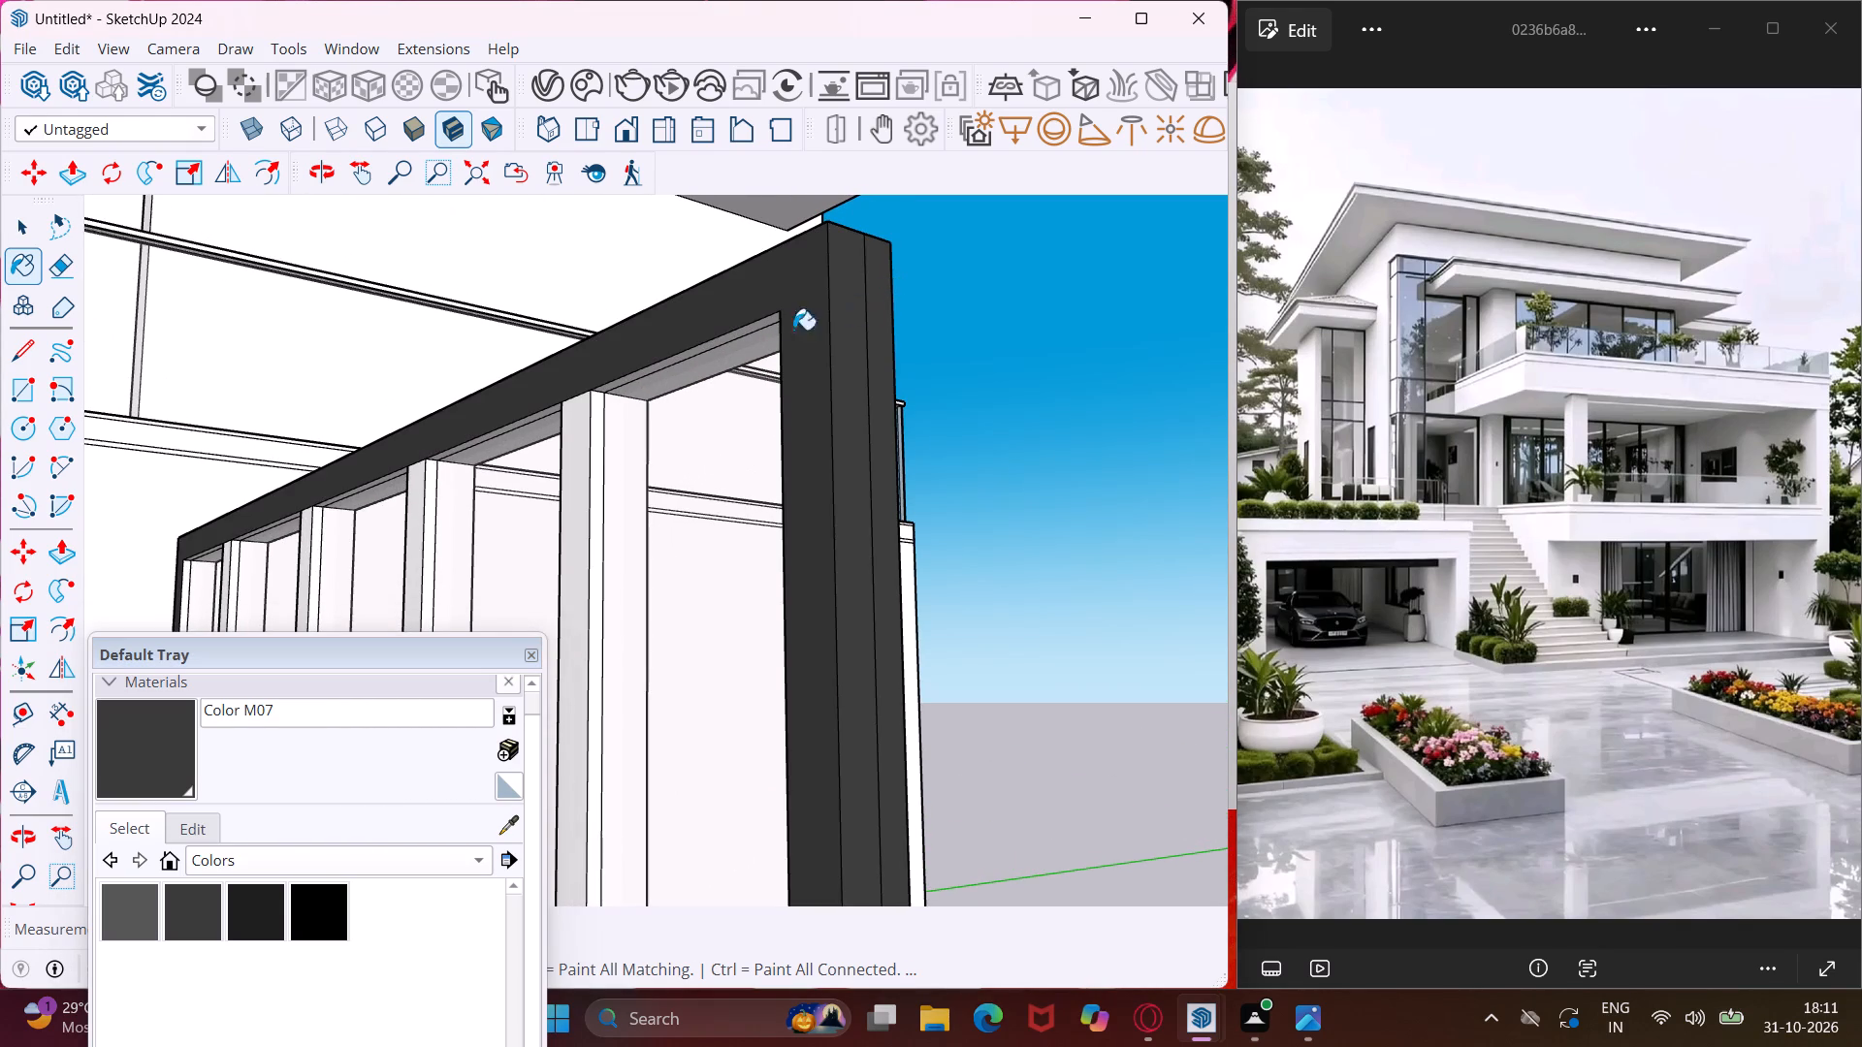
Paint the front faces of this frame's four intermediate uprights with Color M07.
click(576, 411)
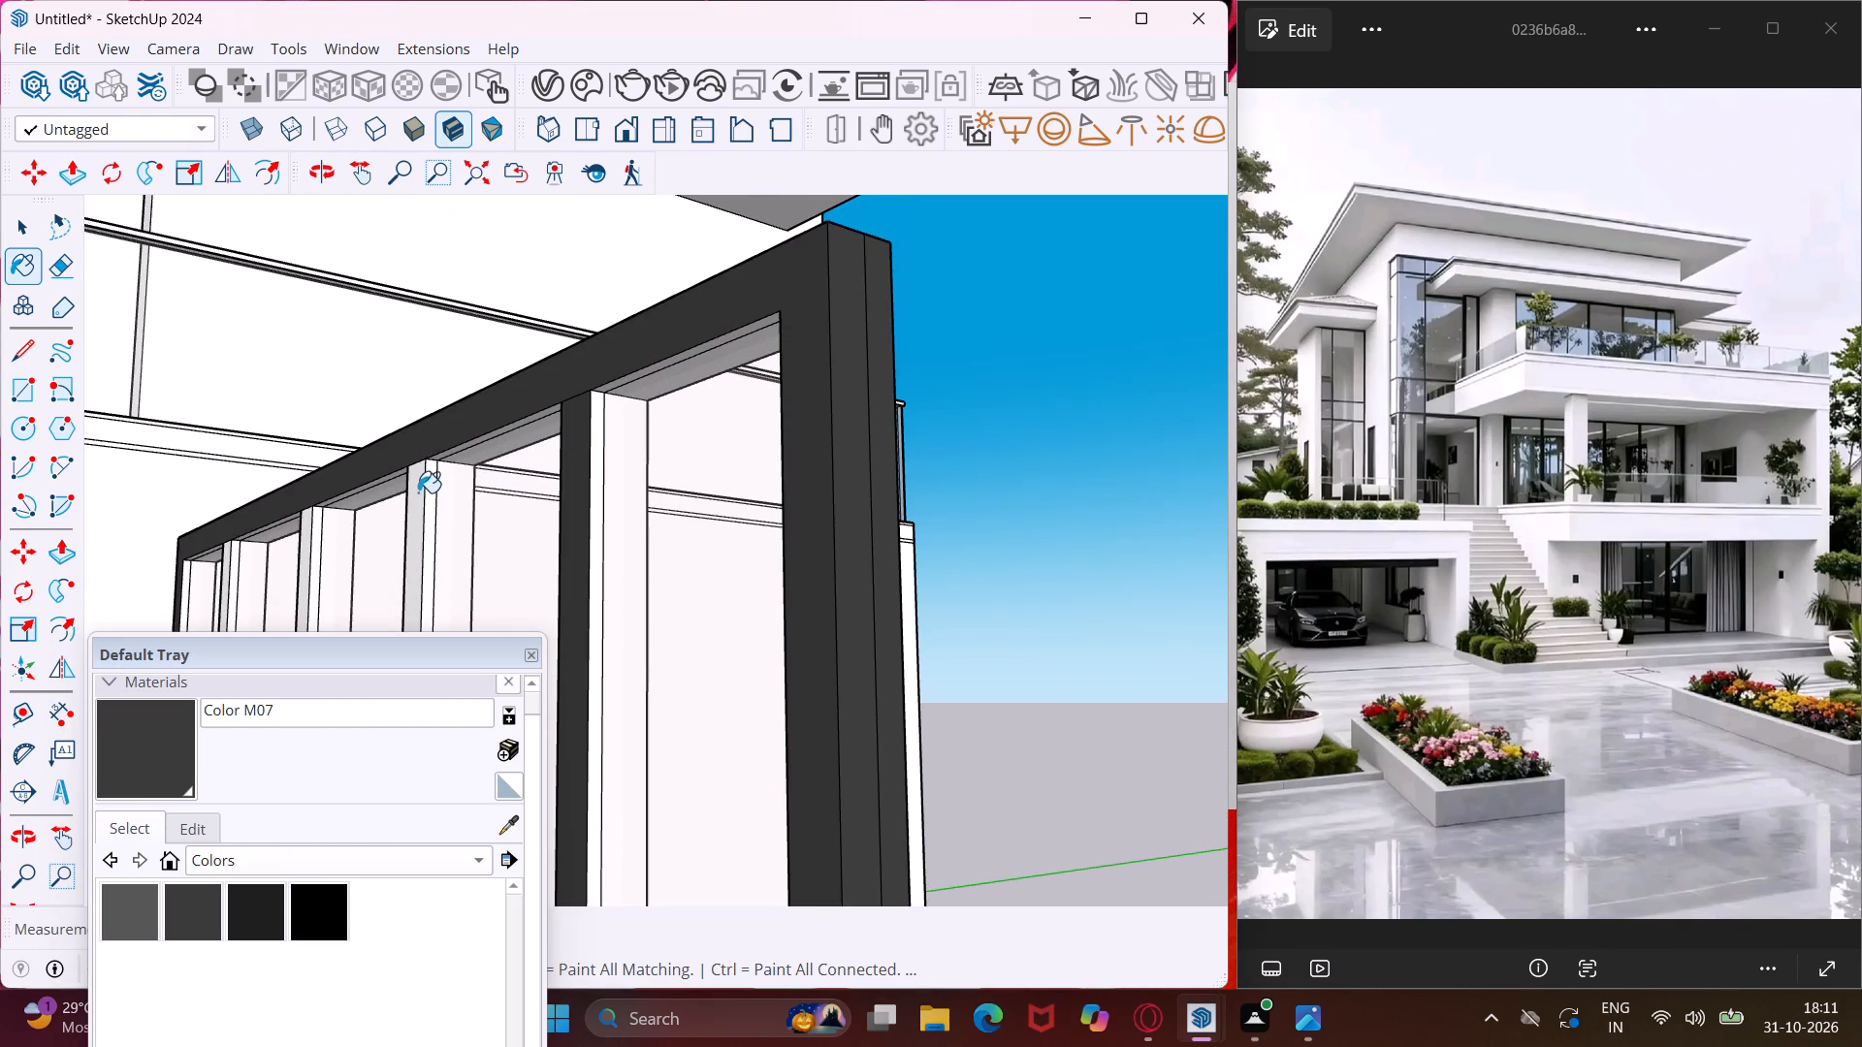
click(418, 492)
click(307, 528)
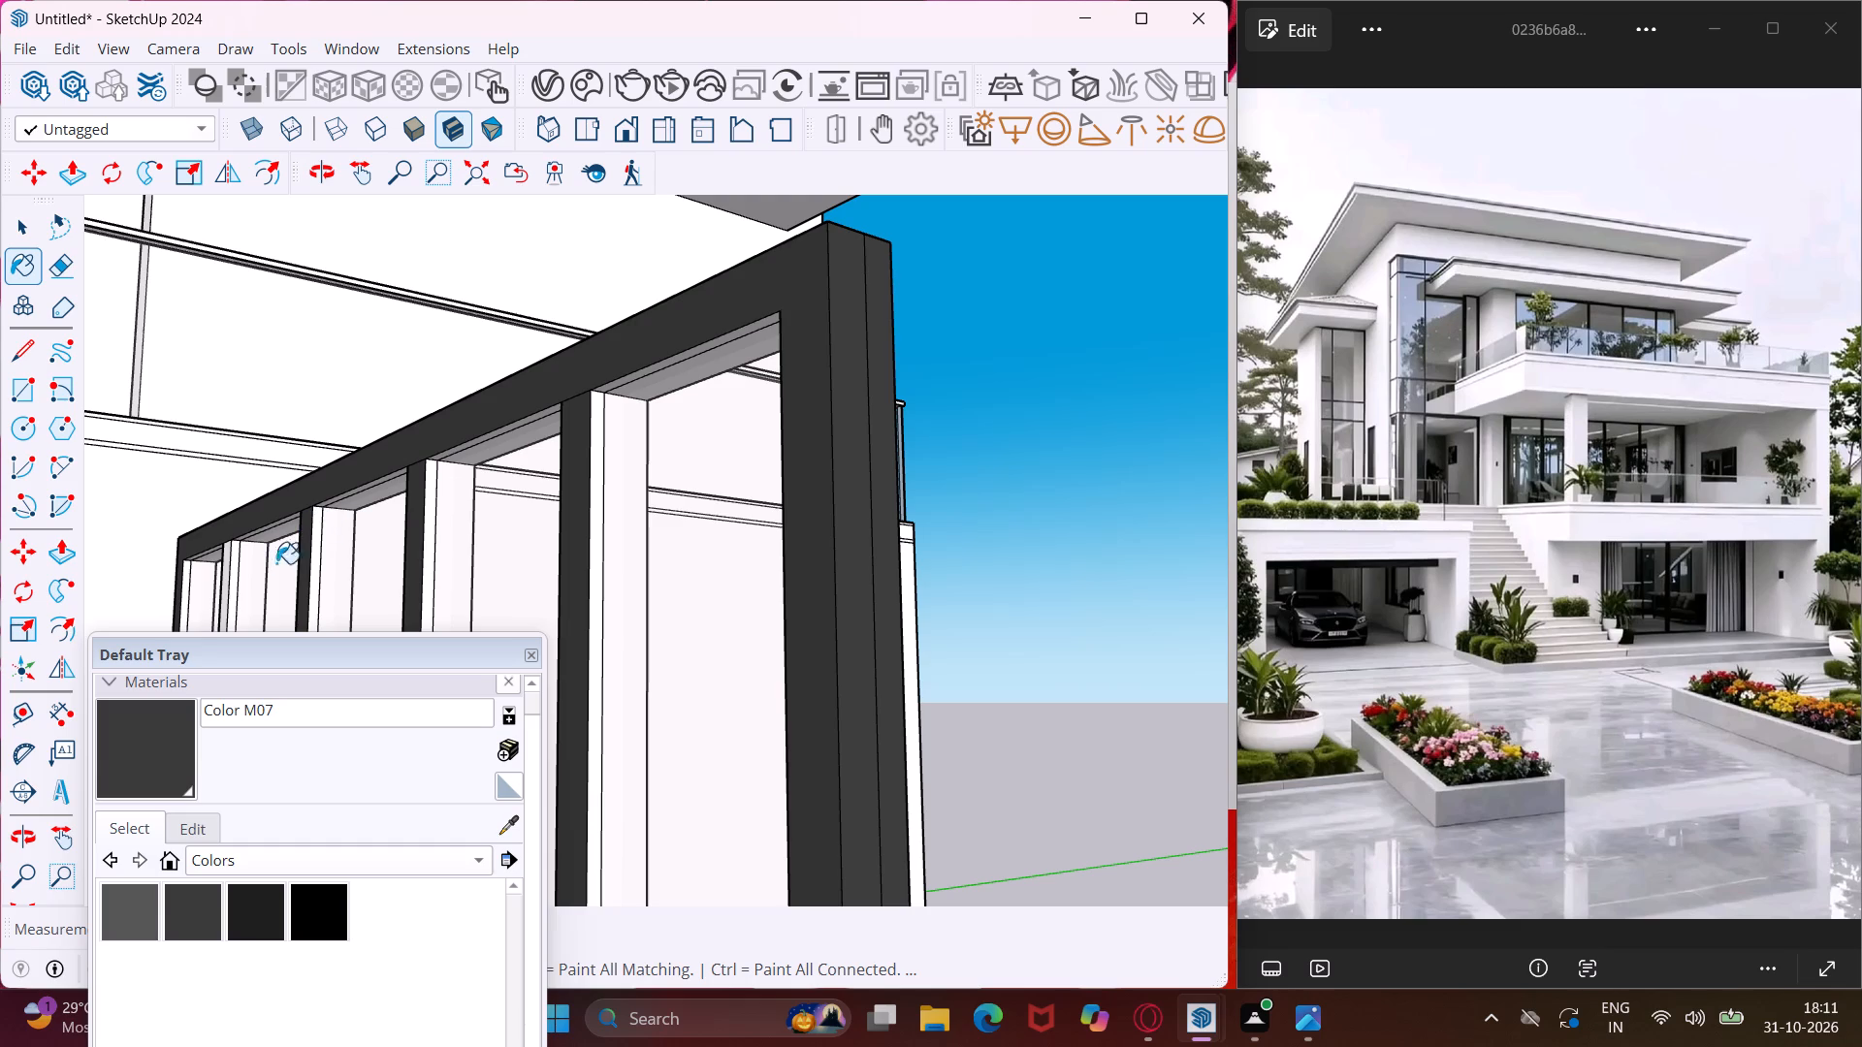
click(225, 555)
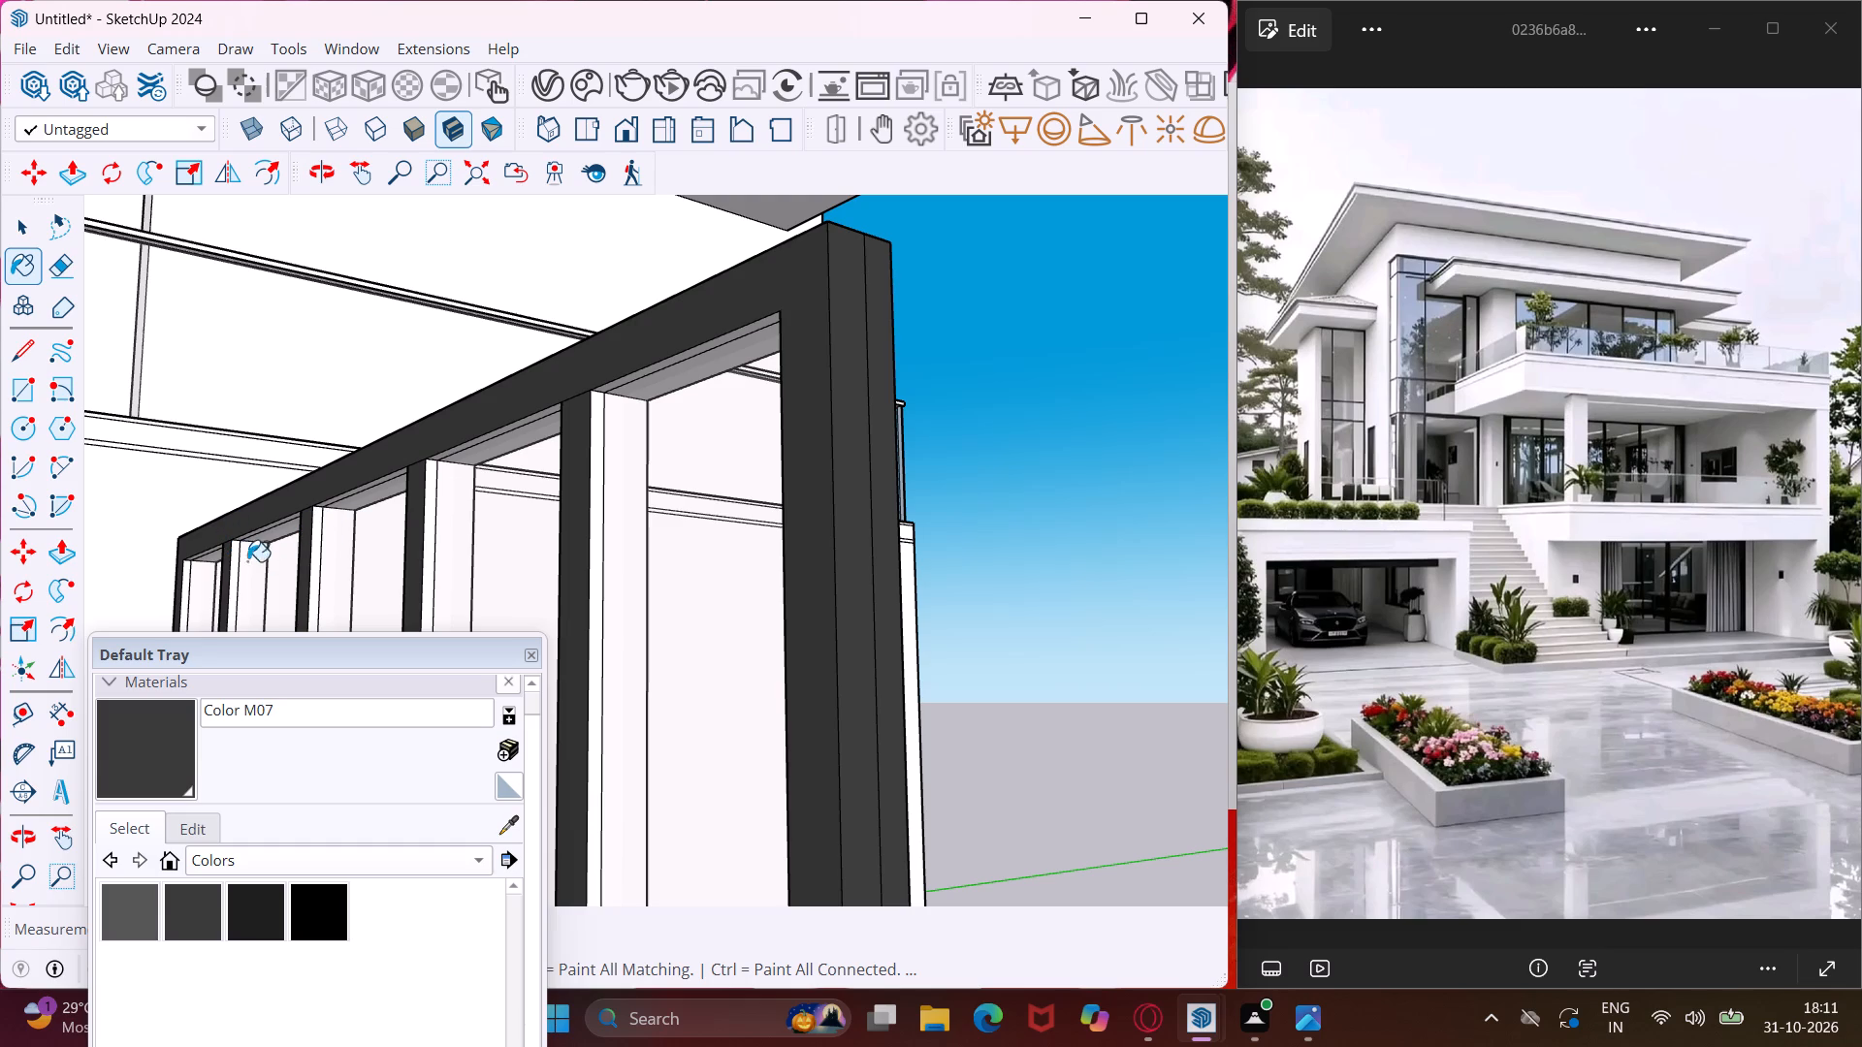
Paint the frame's opposite face and the matching faces of its three nearest uprights with Color M07.
middle_drag(875, 452, 297, 531)
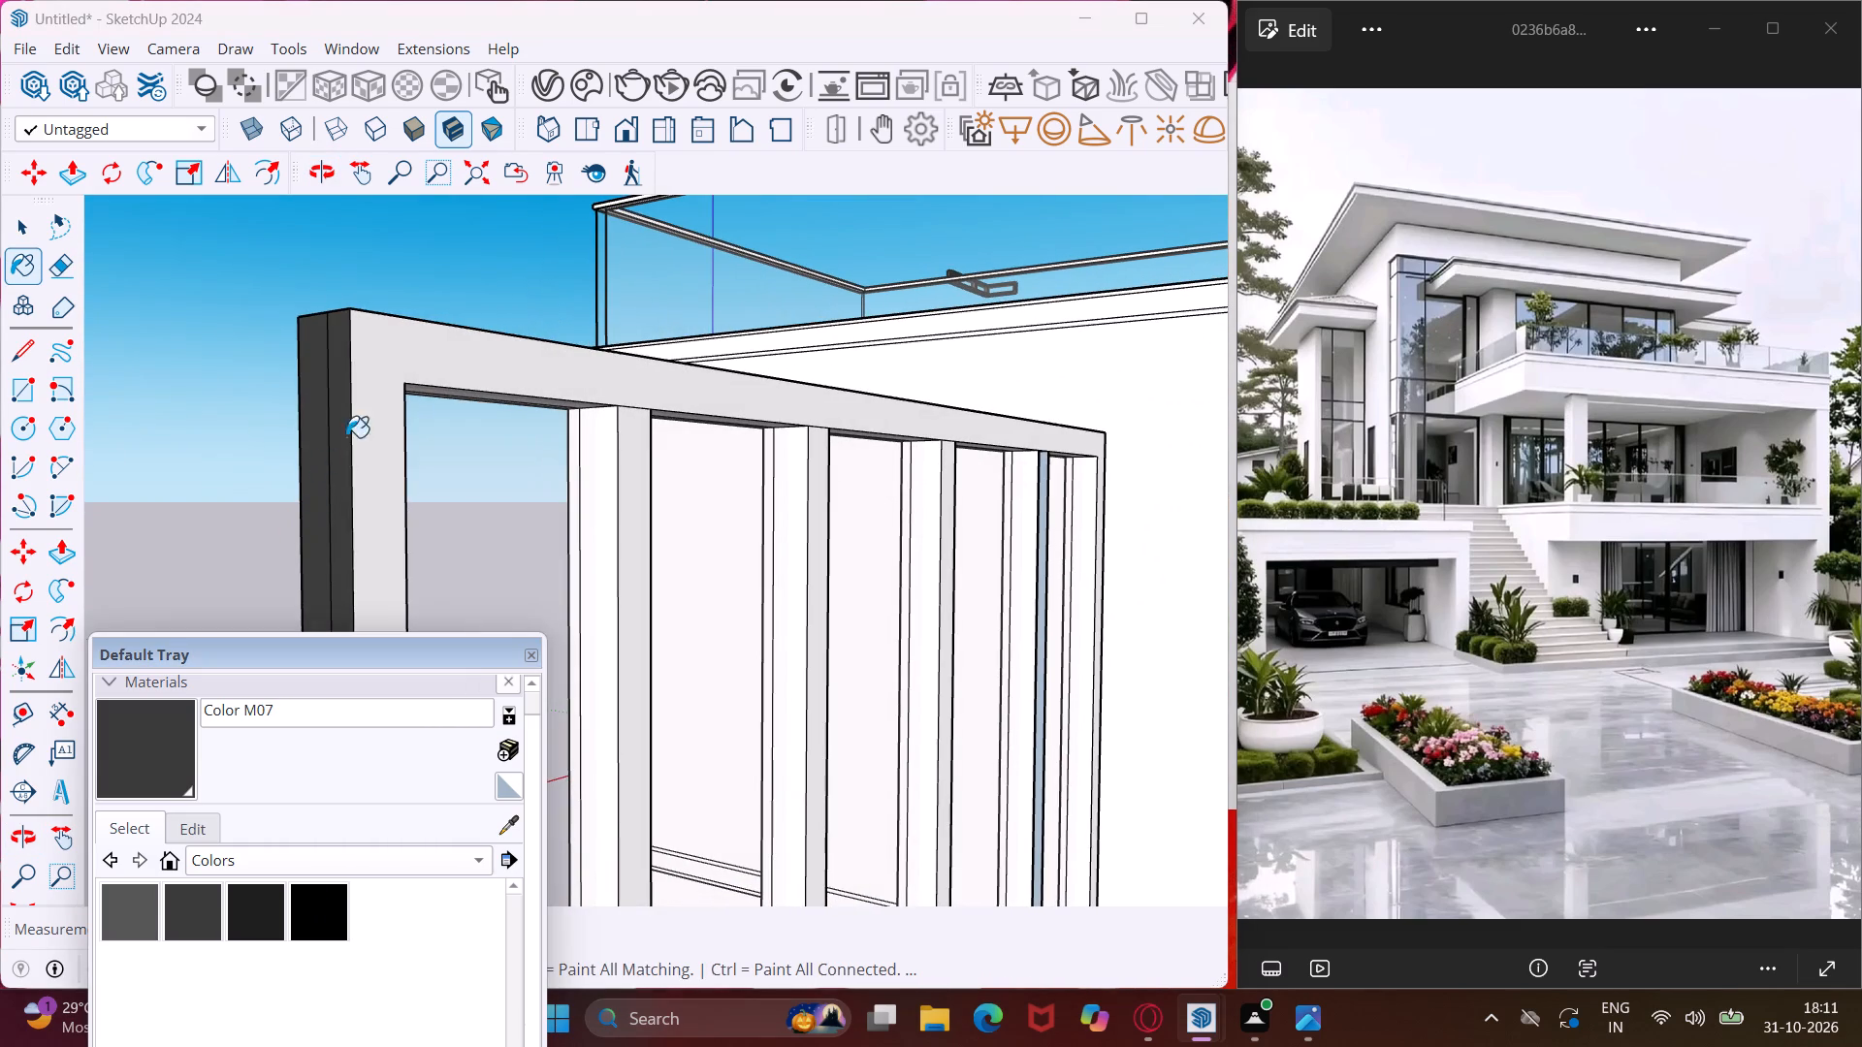
click(384, 398)
click(627, 448)
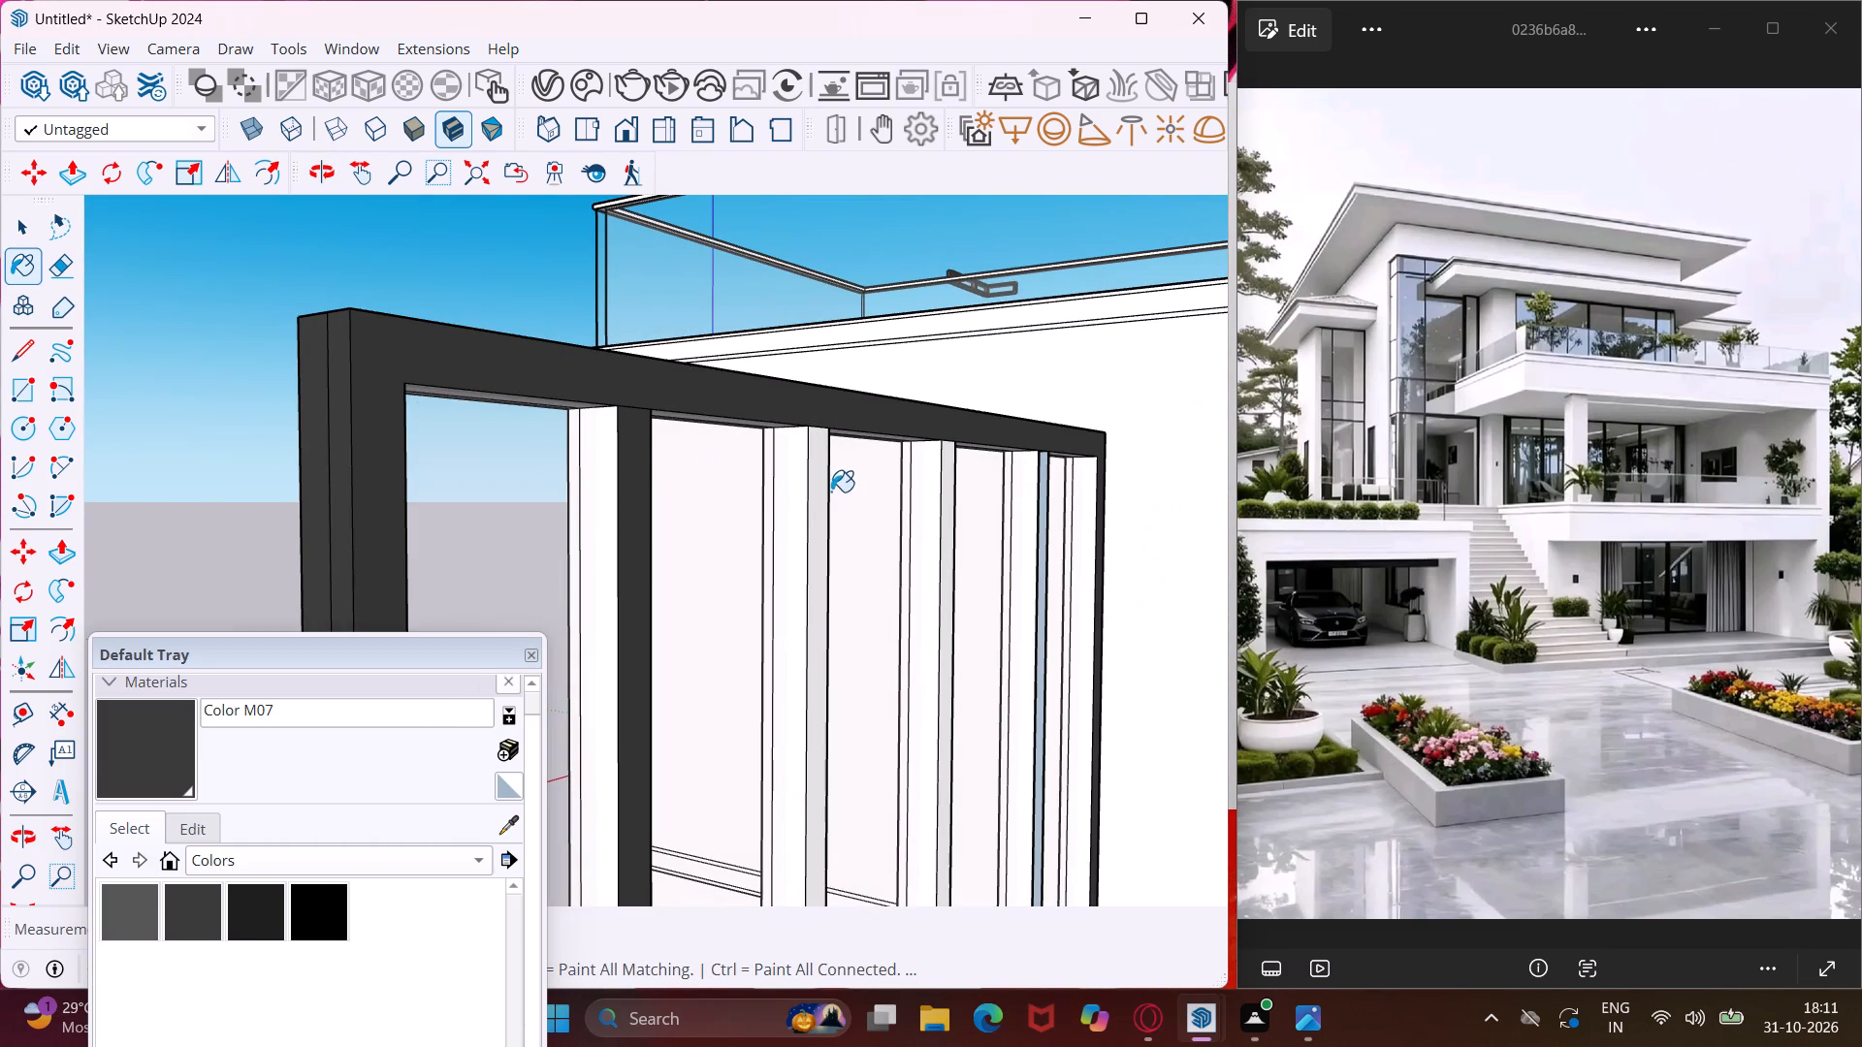
click(820, 472)
click(946, 479)
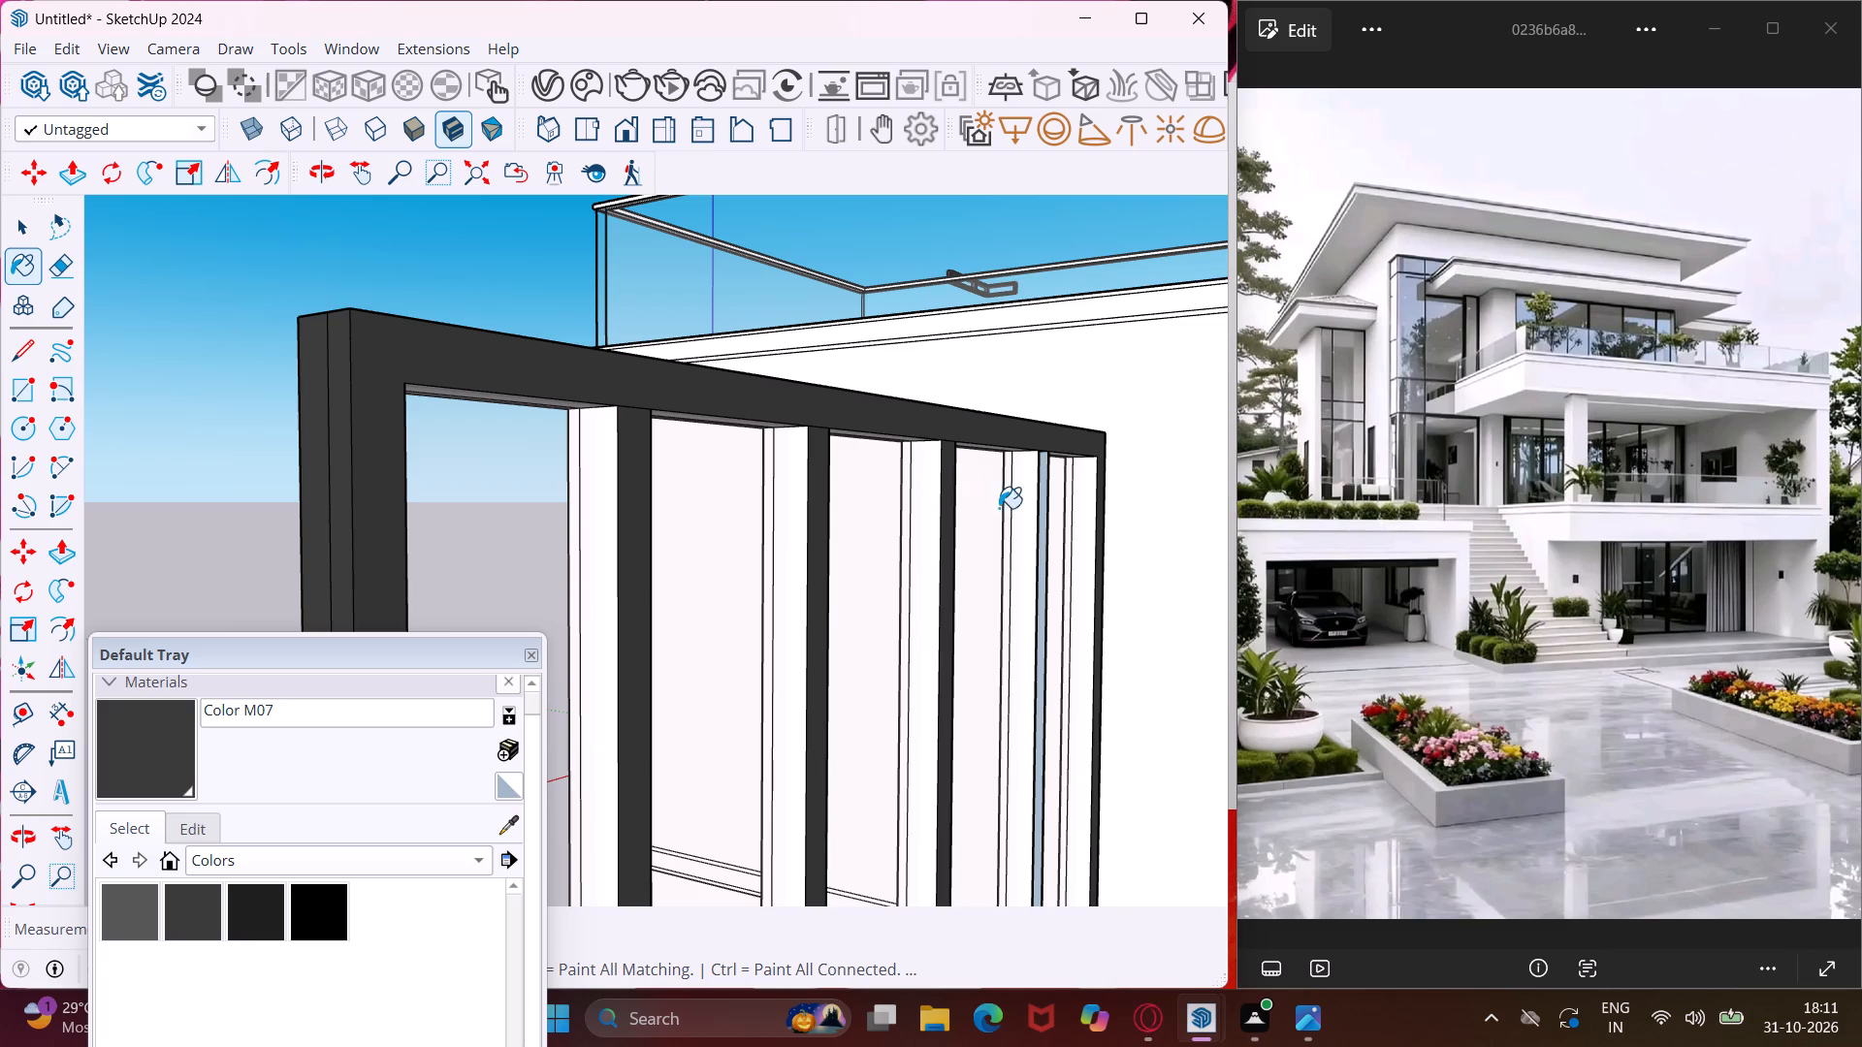
Paint the light side strips on the uprights toward the frame's far end with Color M07.
middle_drag(1046, 478, 714, 558)
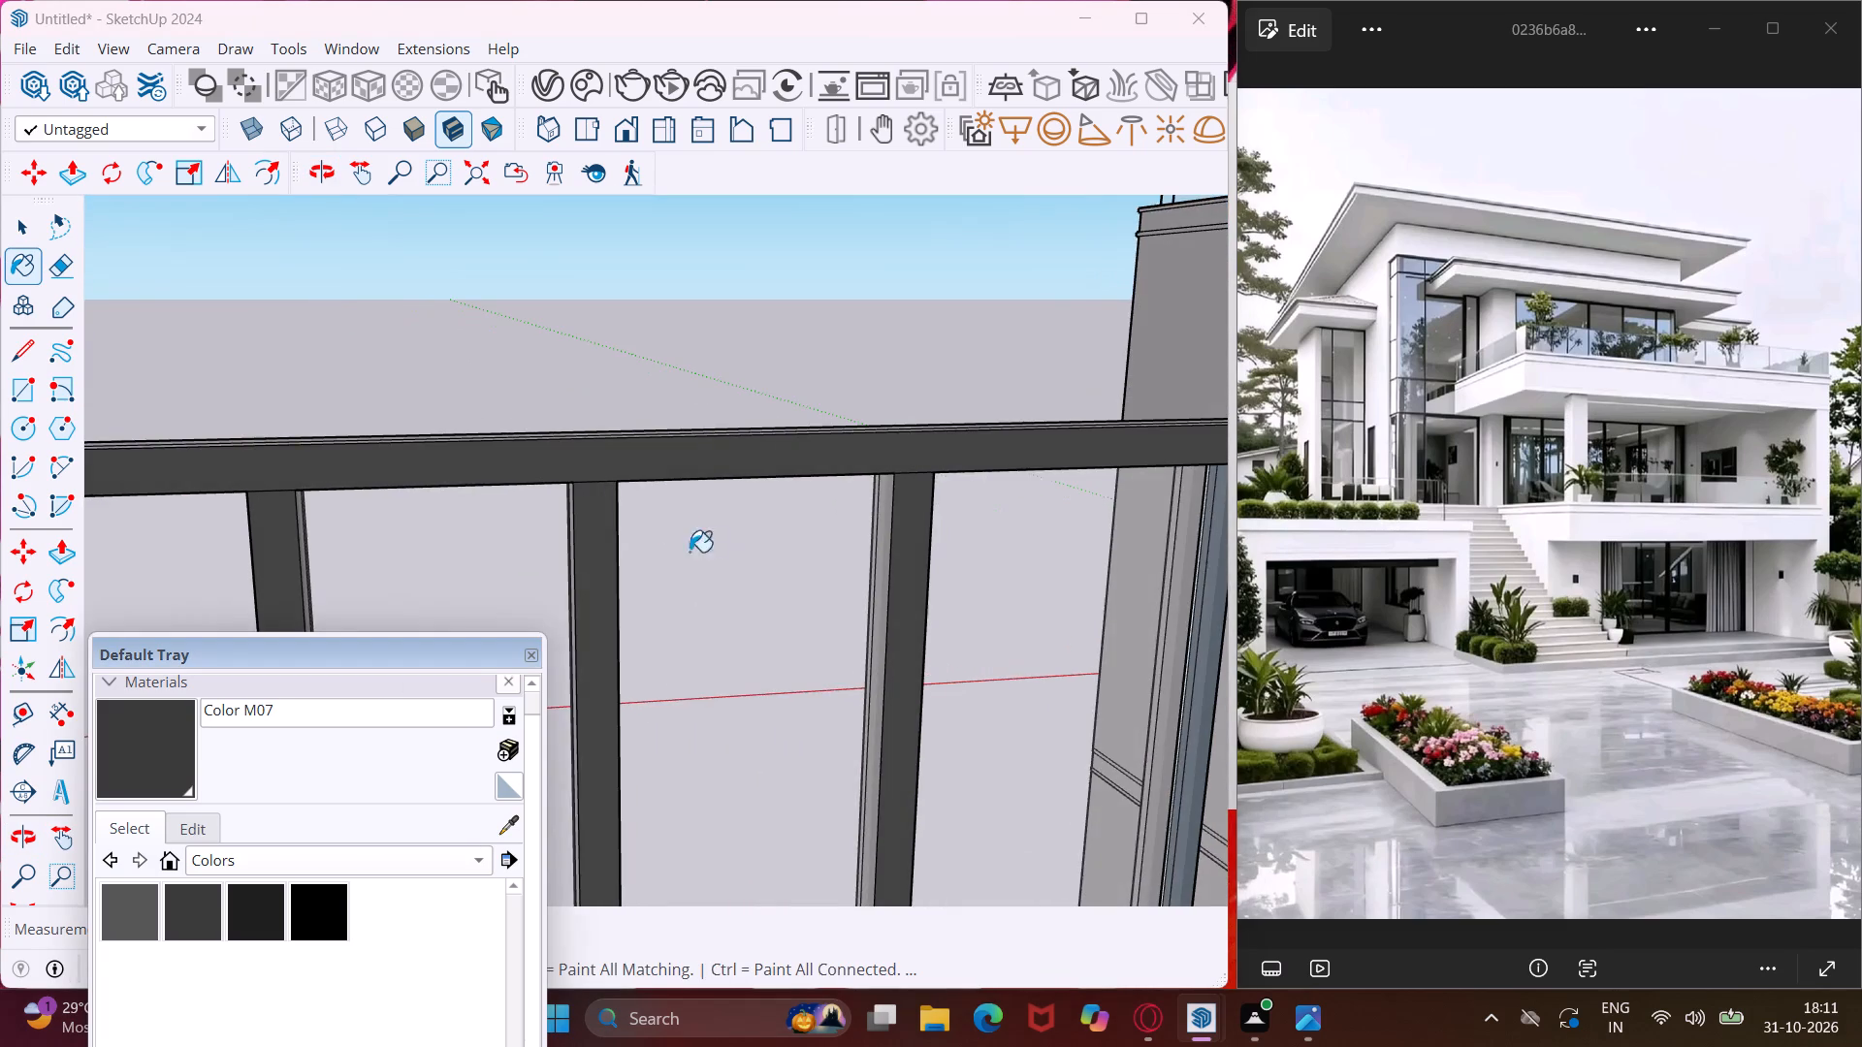
scroll(651, 529, down, 4)
scroll(1172, 564, up, 6)
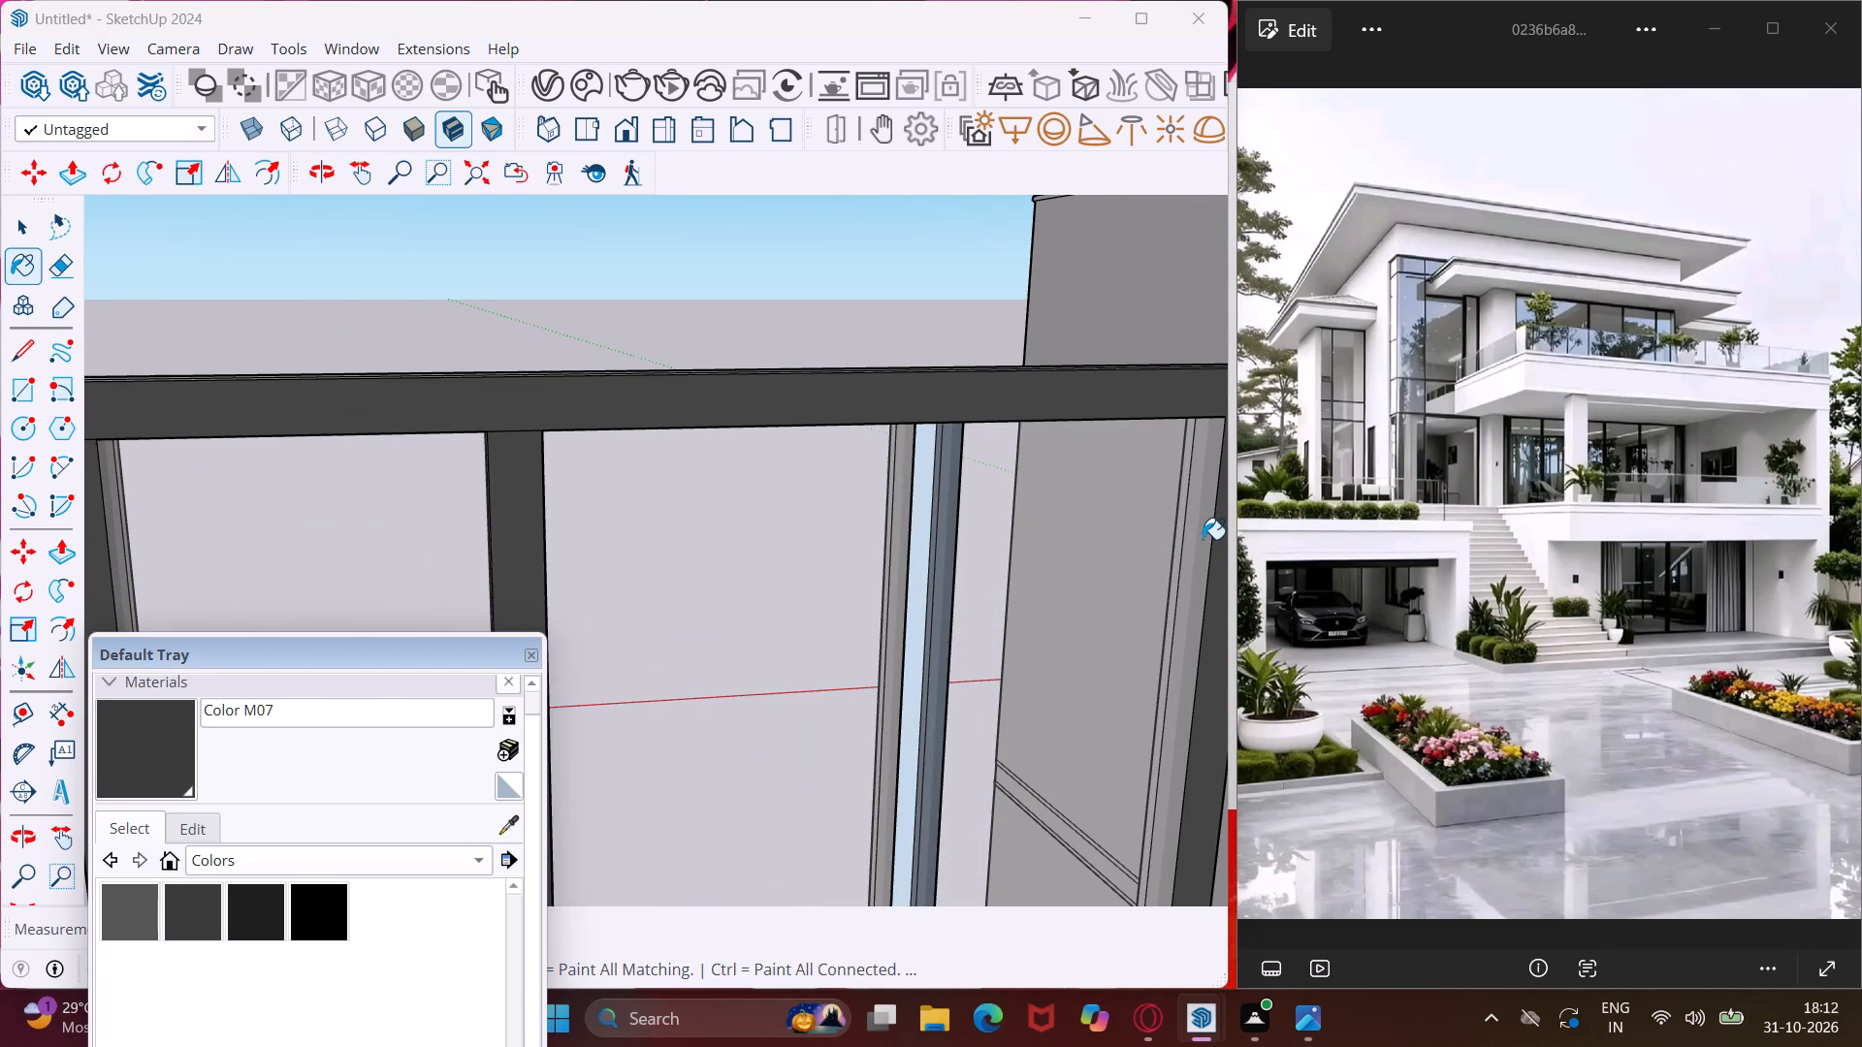
click(1205, 536)
scroll(898, 477, up, 3)
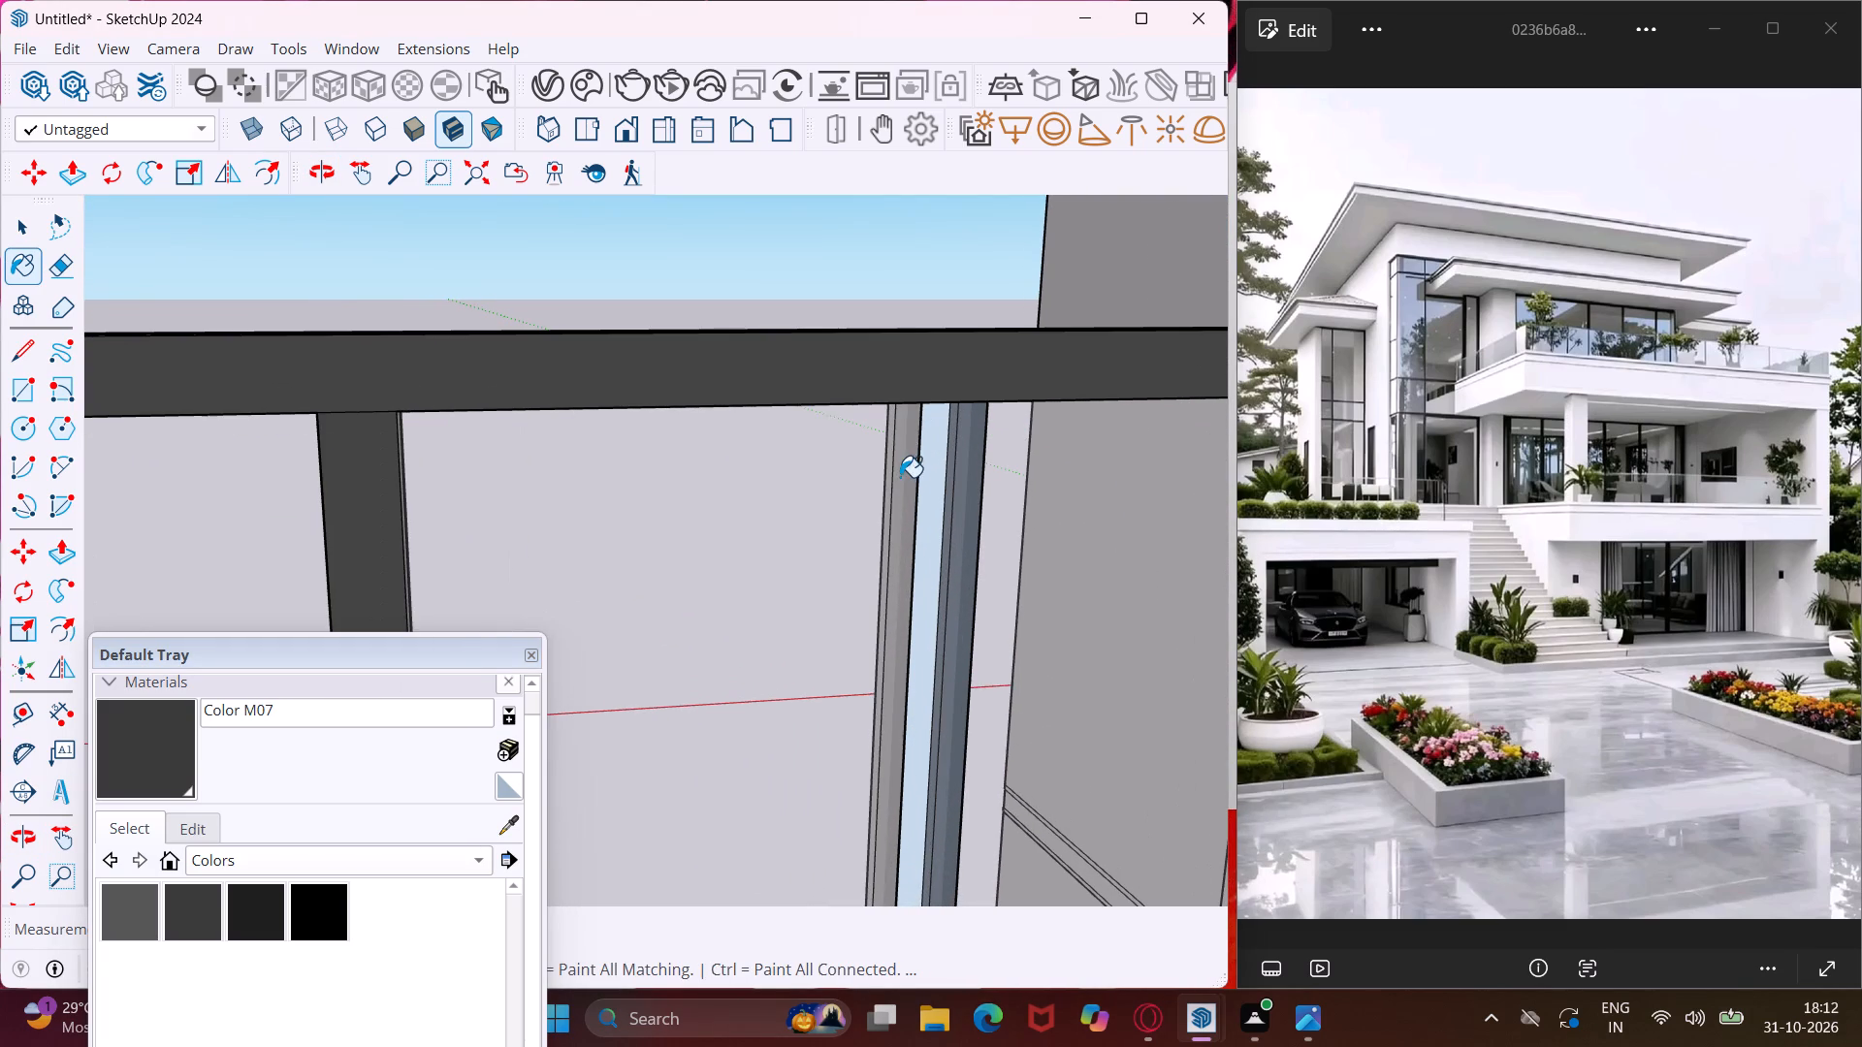
click(913, 467)
middle_drag(986, 461, 350, 423)
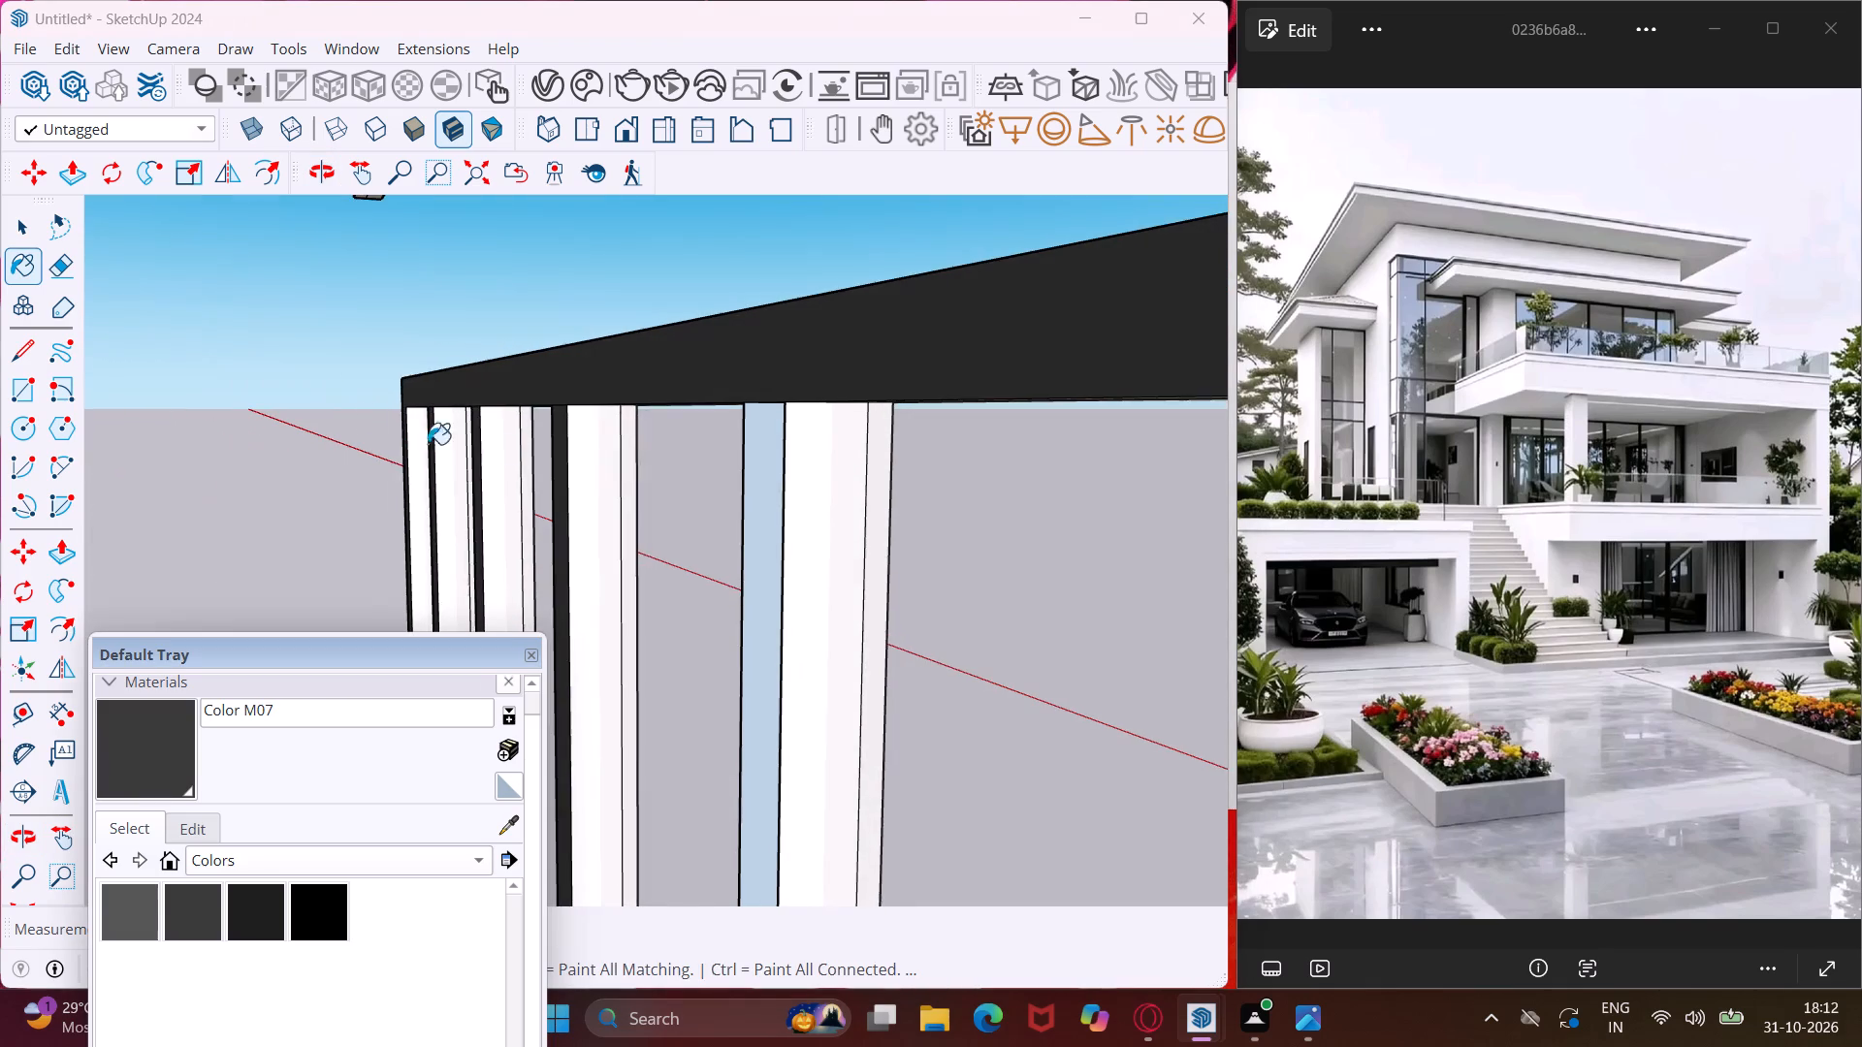
scroll(786, 515, up, 2)
click(807, 481)
Paint the top rail's light underside in three bays and the white side faces of the next two uprights with Color M07.
middle_drag(803, 478, 747, 349)
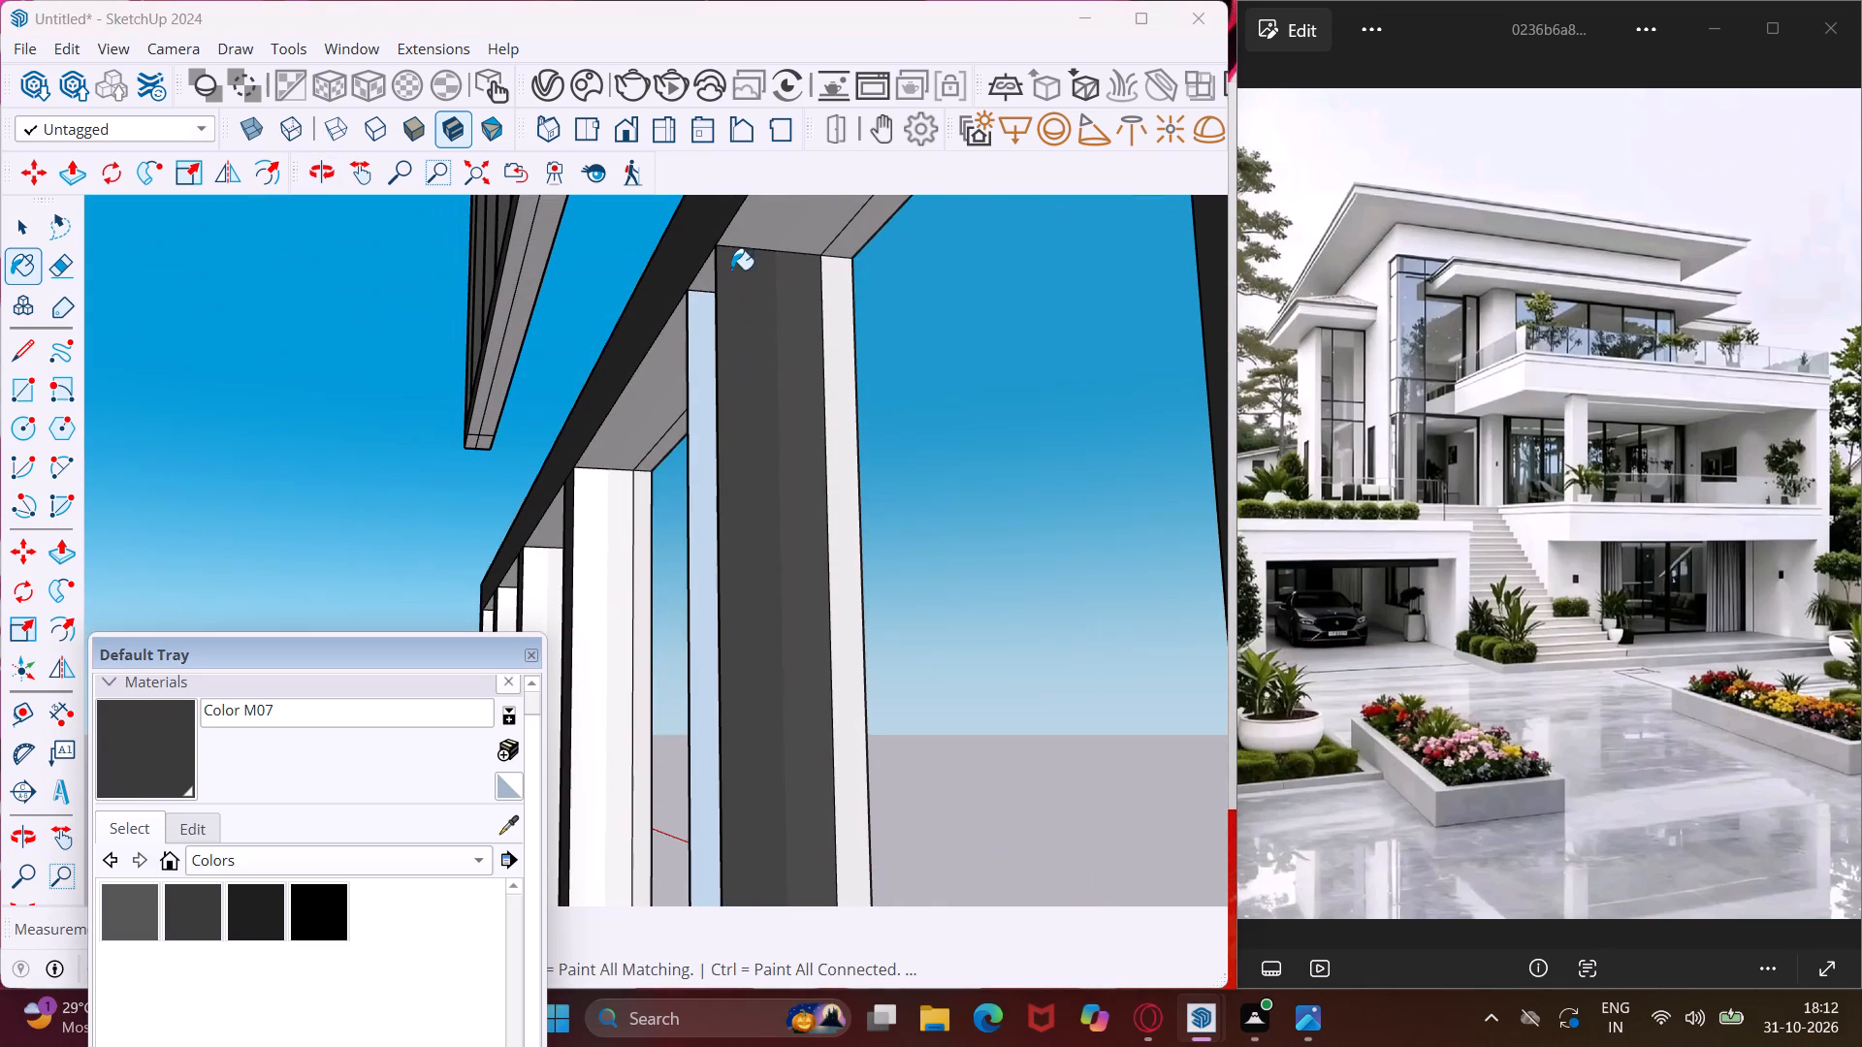
click(736, 238)
click(589, 530)
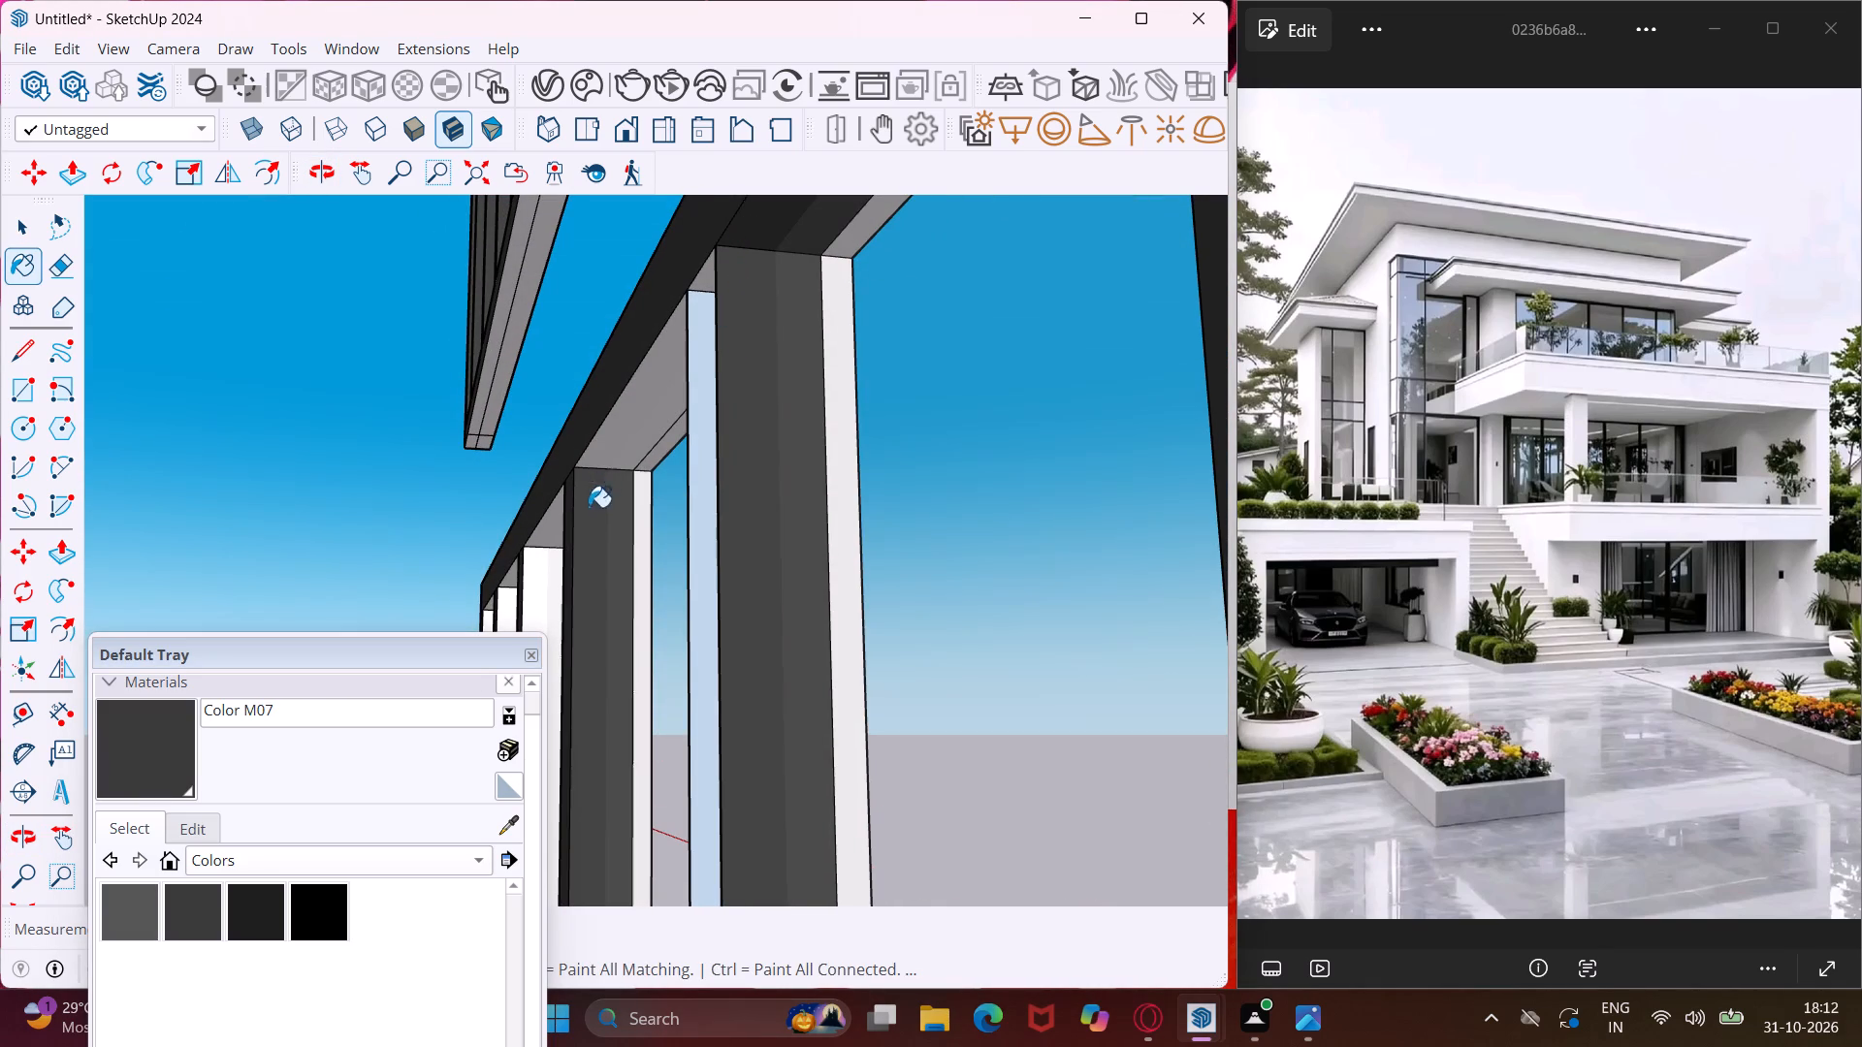
click(601, 441)
click(533, 573)
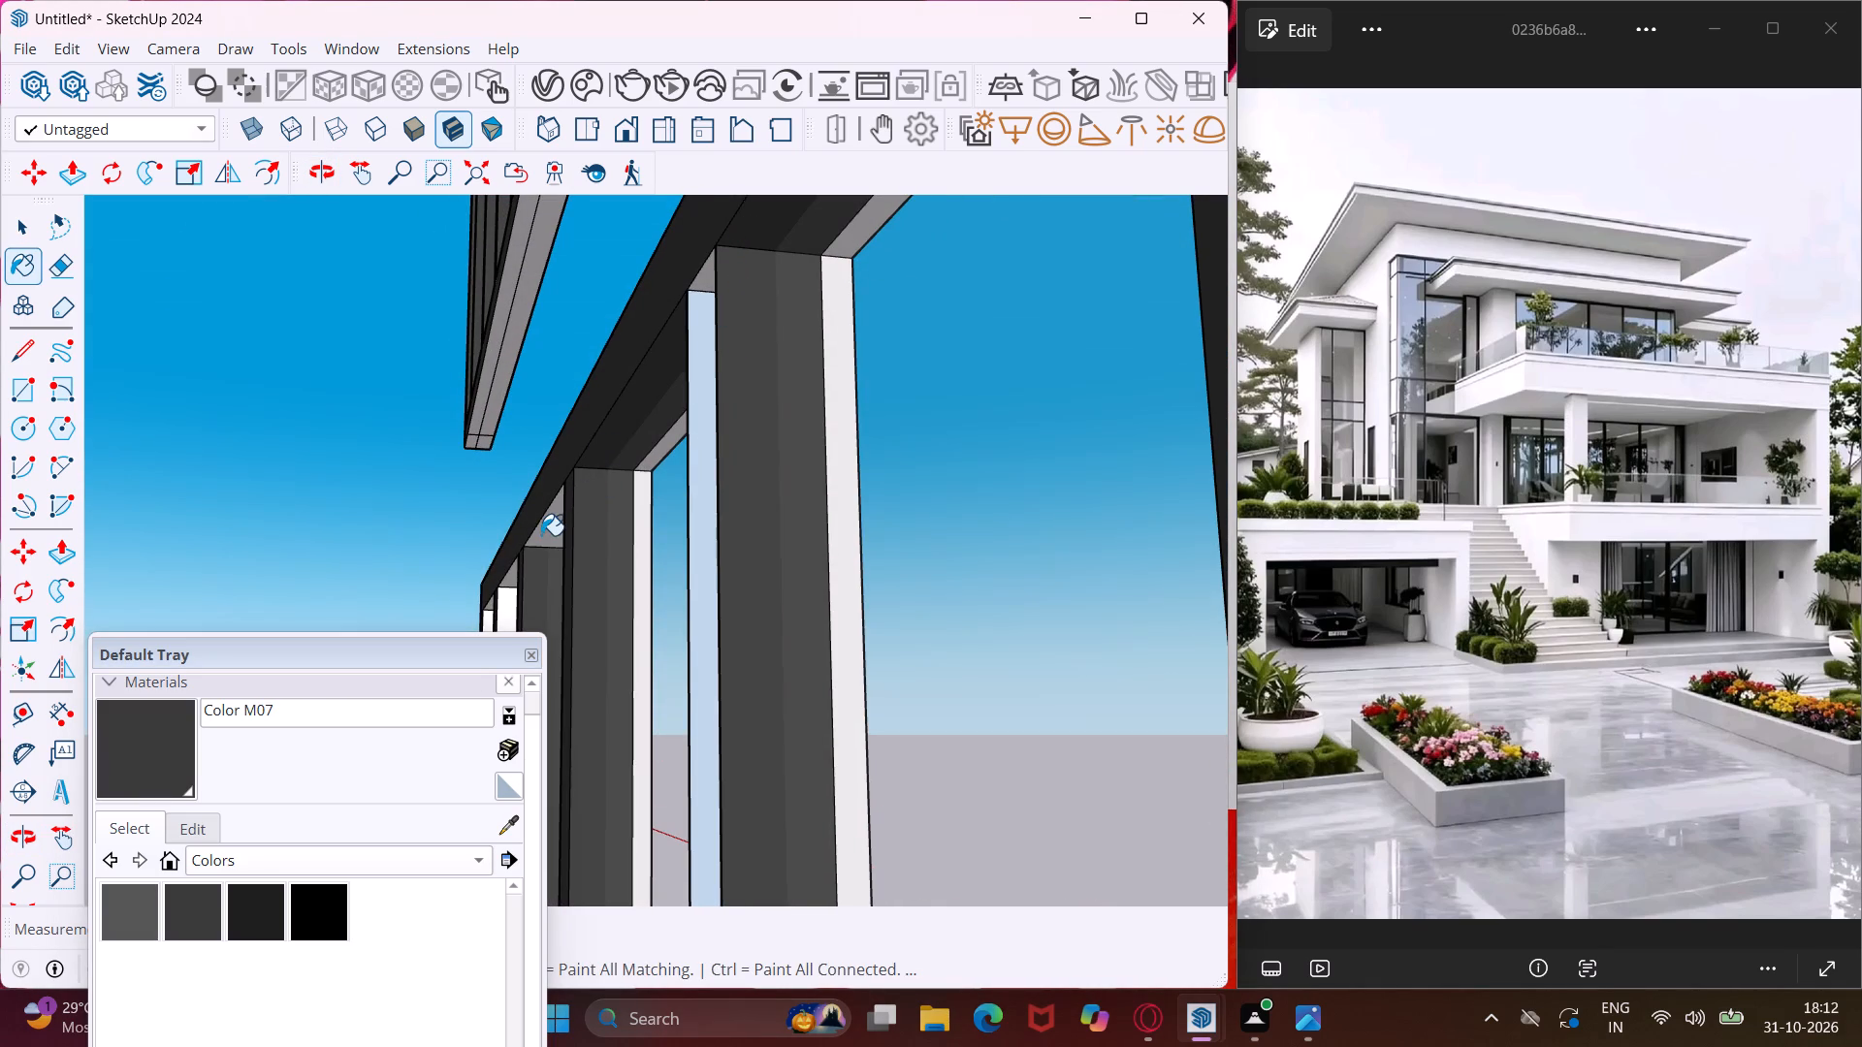
click(541, 535)
Paint the two white outer strips of the frame's other end stile with Color M07.
scroll(541, 532, down, 4)
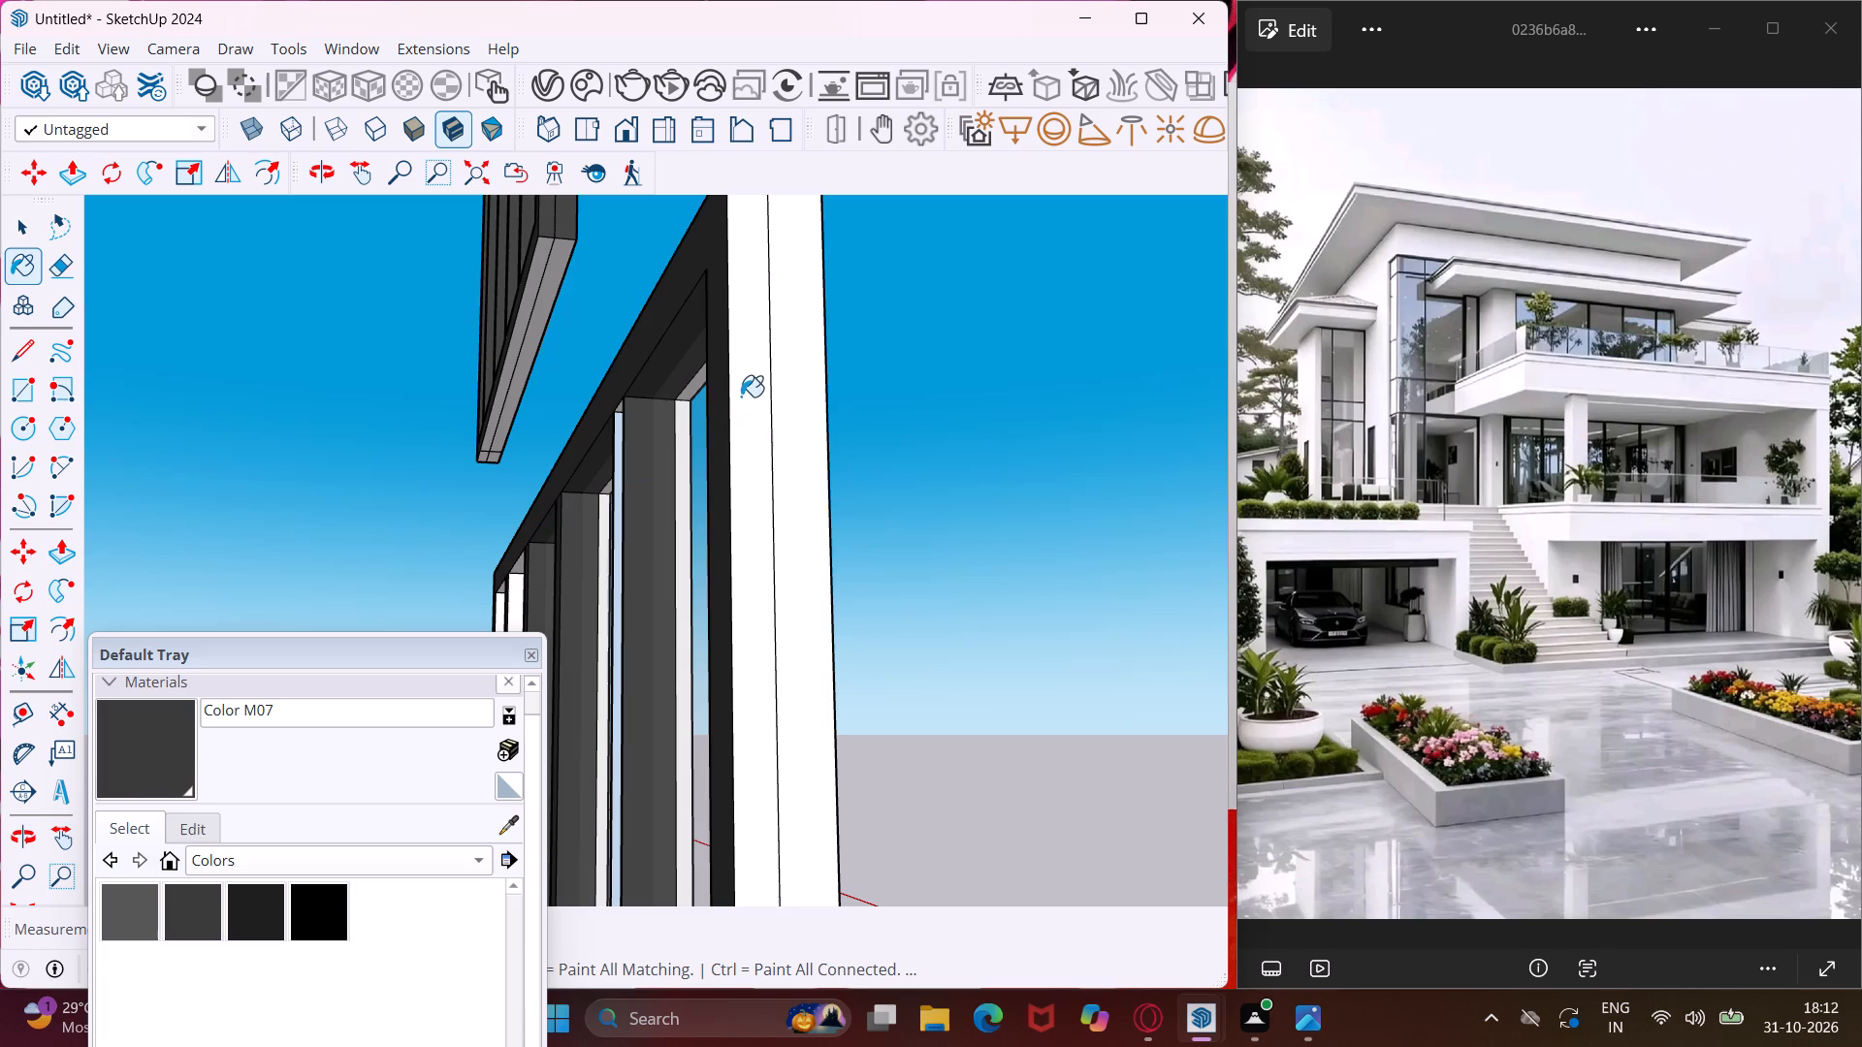
click(741, 397)
click(789, 404)
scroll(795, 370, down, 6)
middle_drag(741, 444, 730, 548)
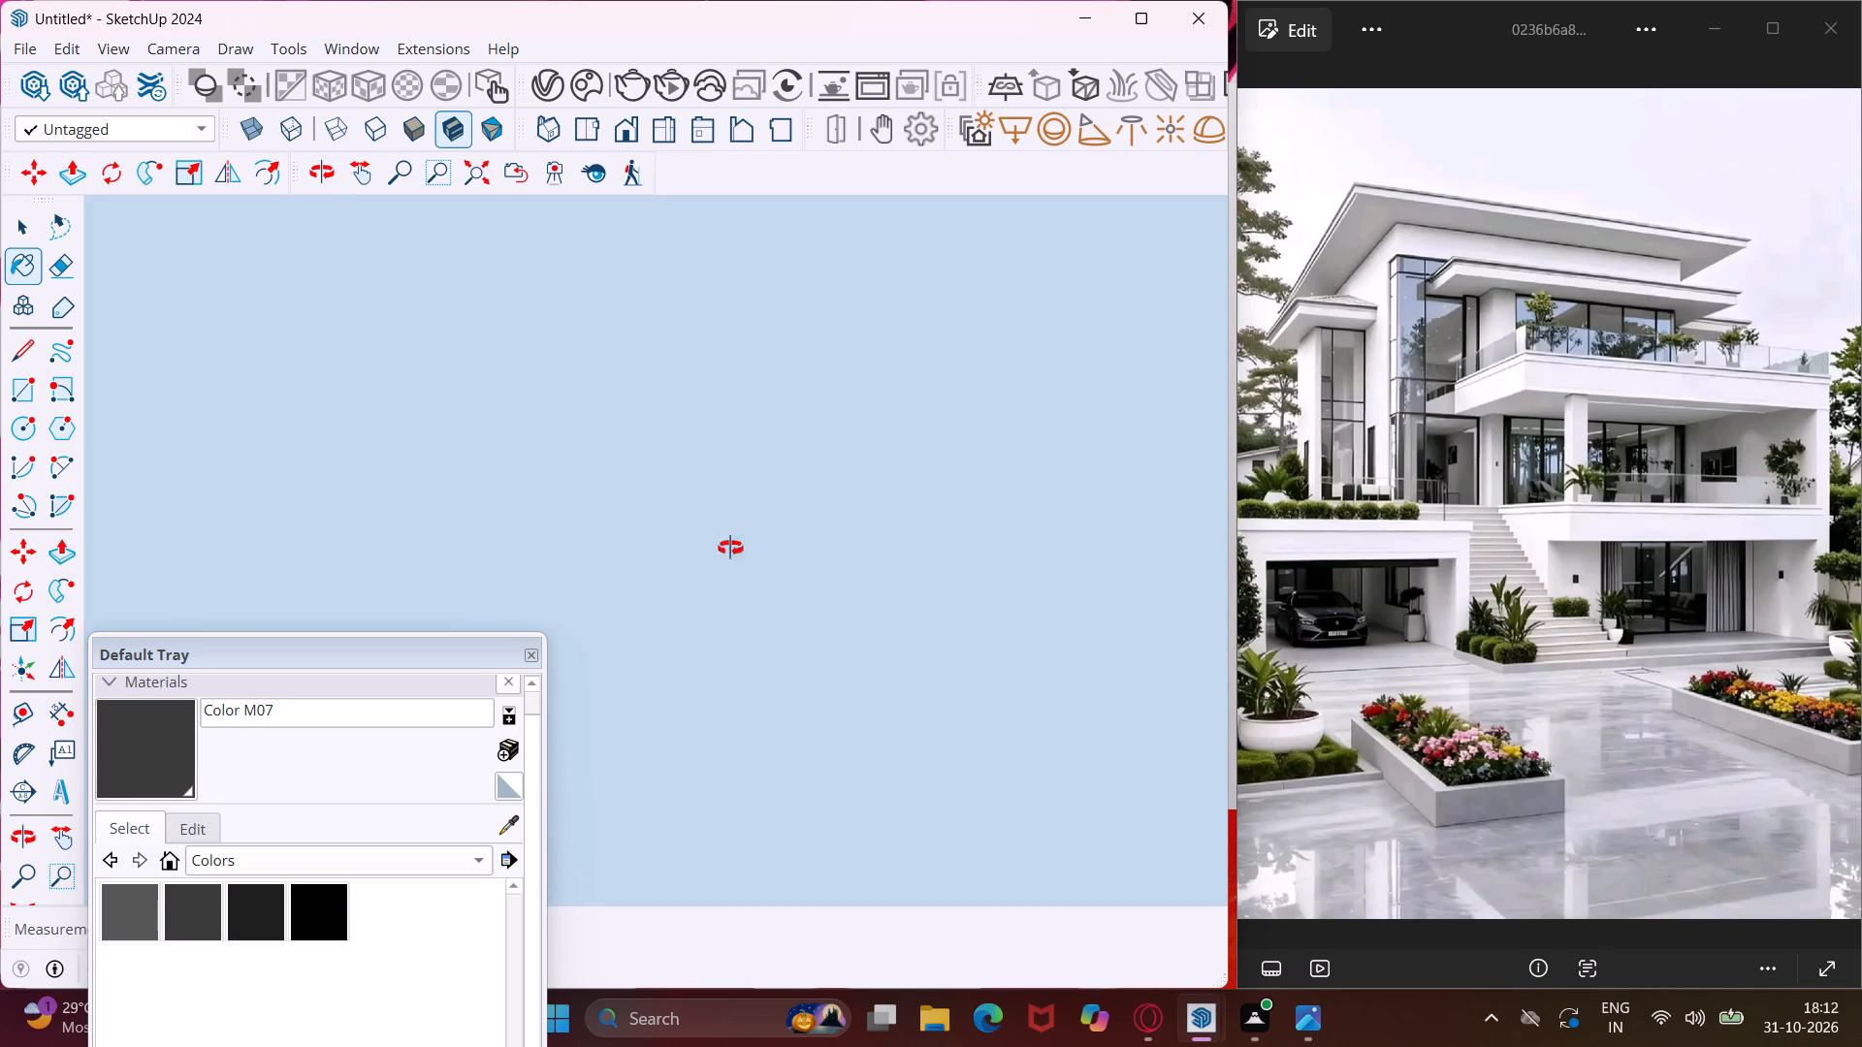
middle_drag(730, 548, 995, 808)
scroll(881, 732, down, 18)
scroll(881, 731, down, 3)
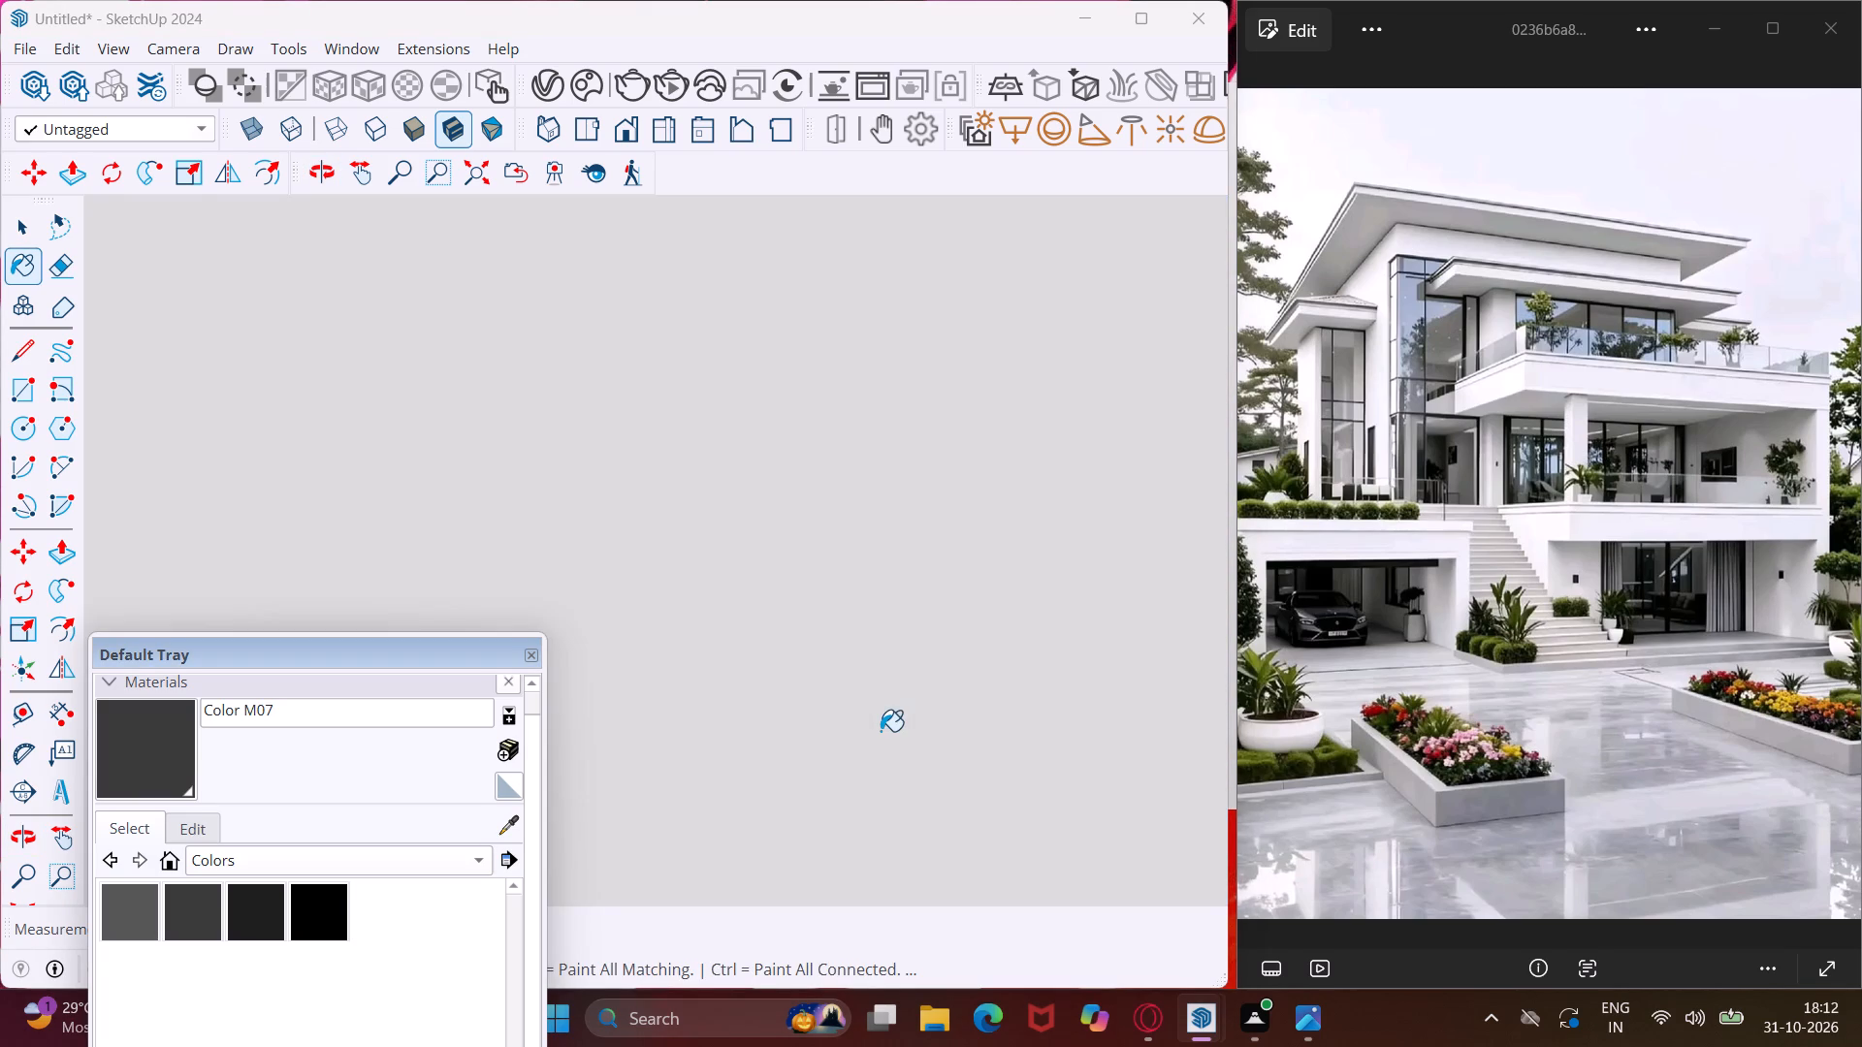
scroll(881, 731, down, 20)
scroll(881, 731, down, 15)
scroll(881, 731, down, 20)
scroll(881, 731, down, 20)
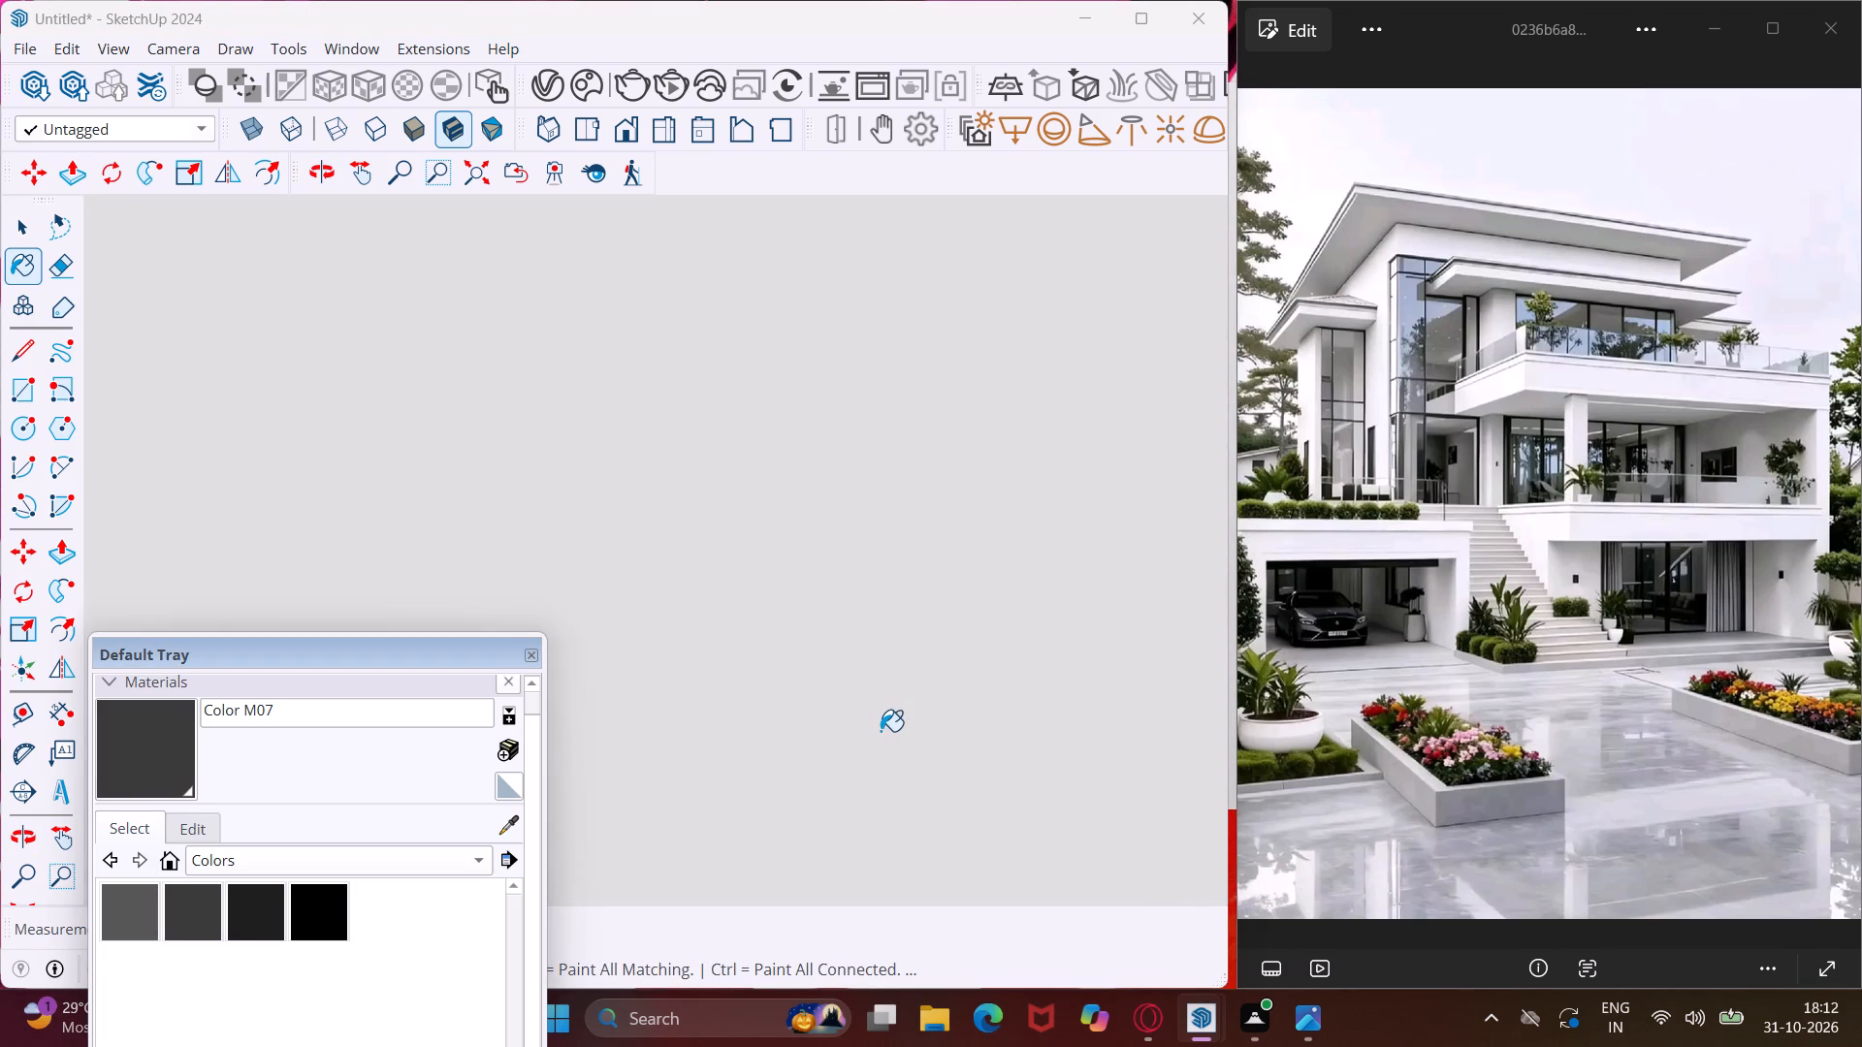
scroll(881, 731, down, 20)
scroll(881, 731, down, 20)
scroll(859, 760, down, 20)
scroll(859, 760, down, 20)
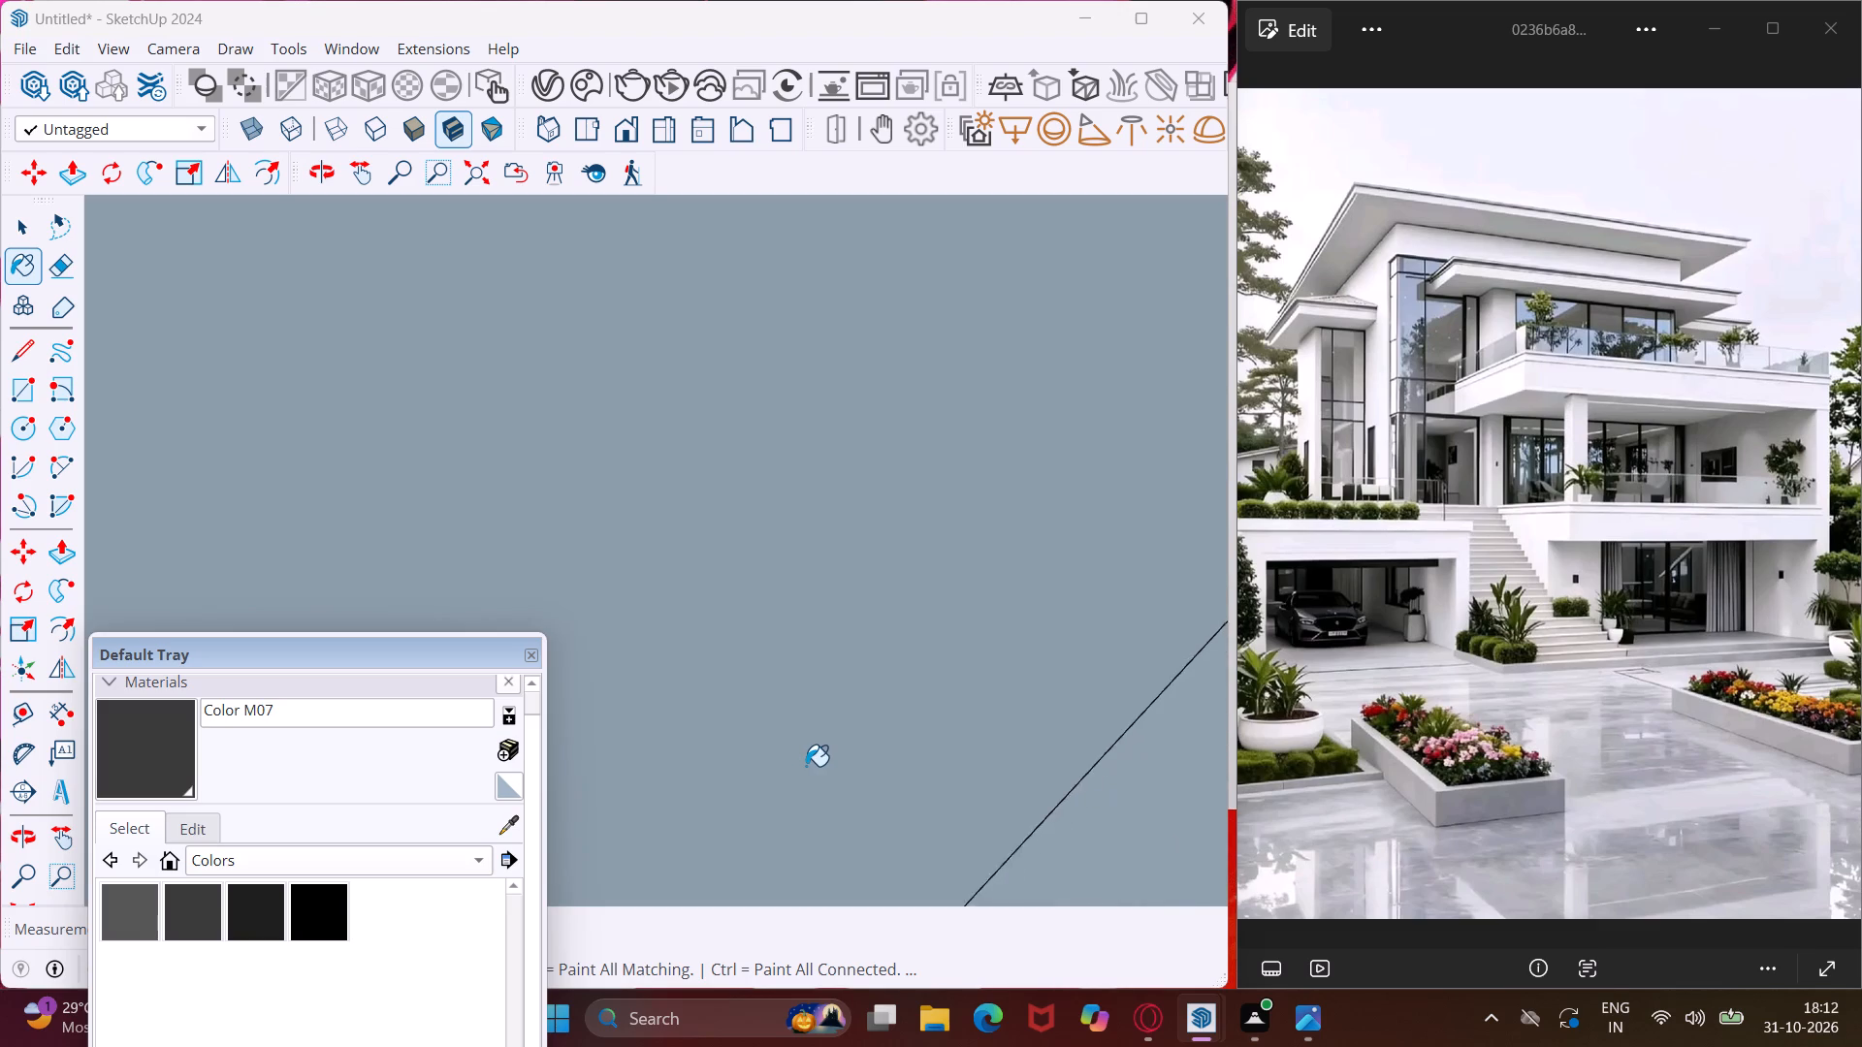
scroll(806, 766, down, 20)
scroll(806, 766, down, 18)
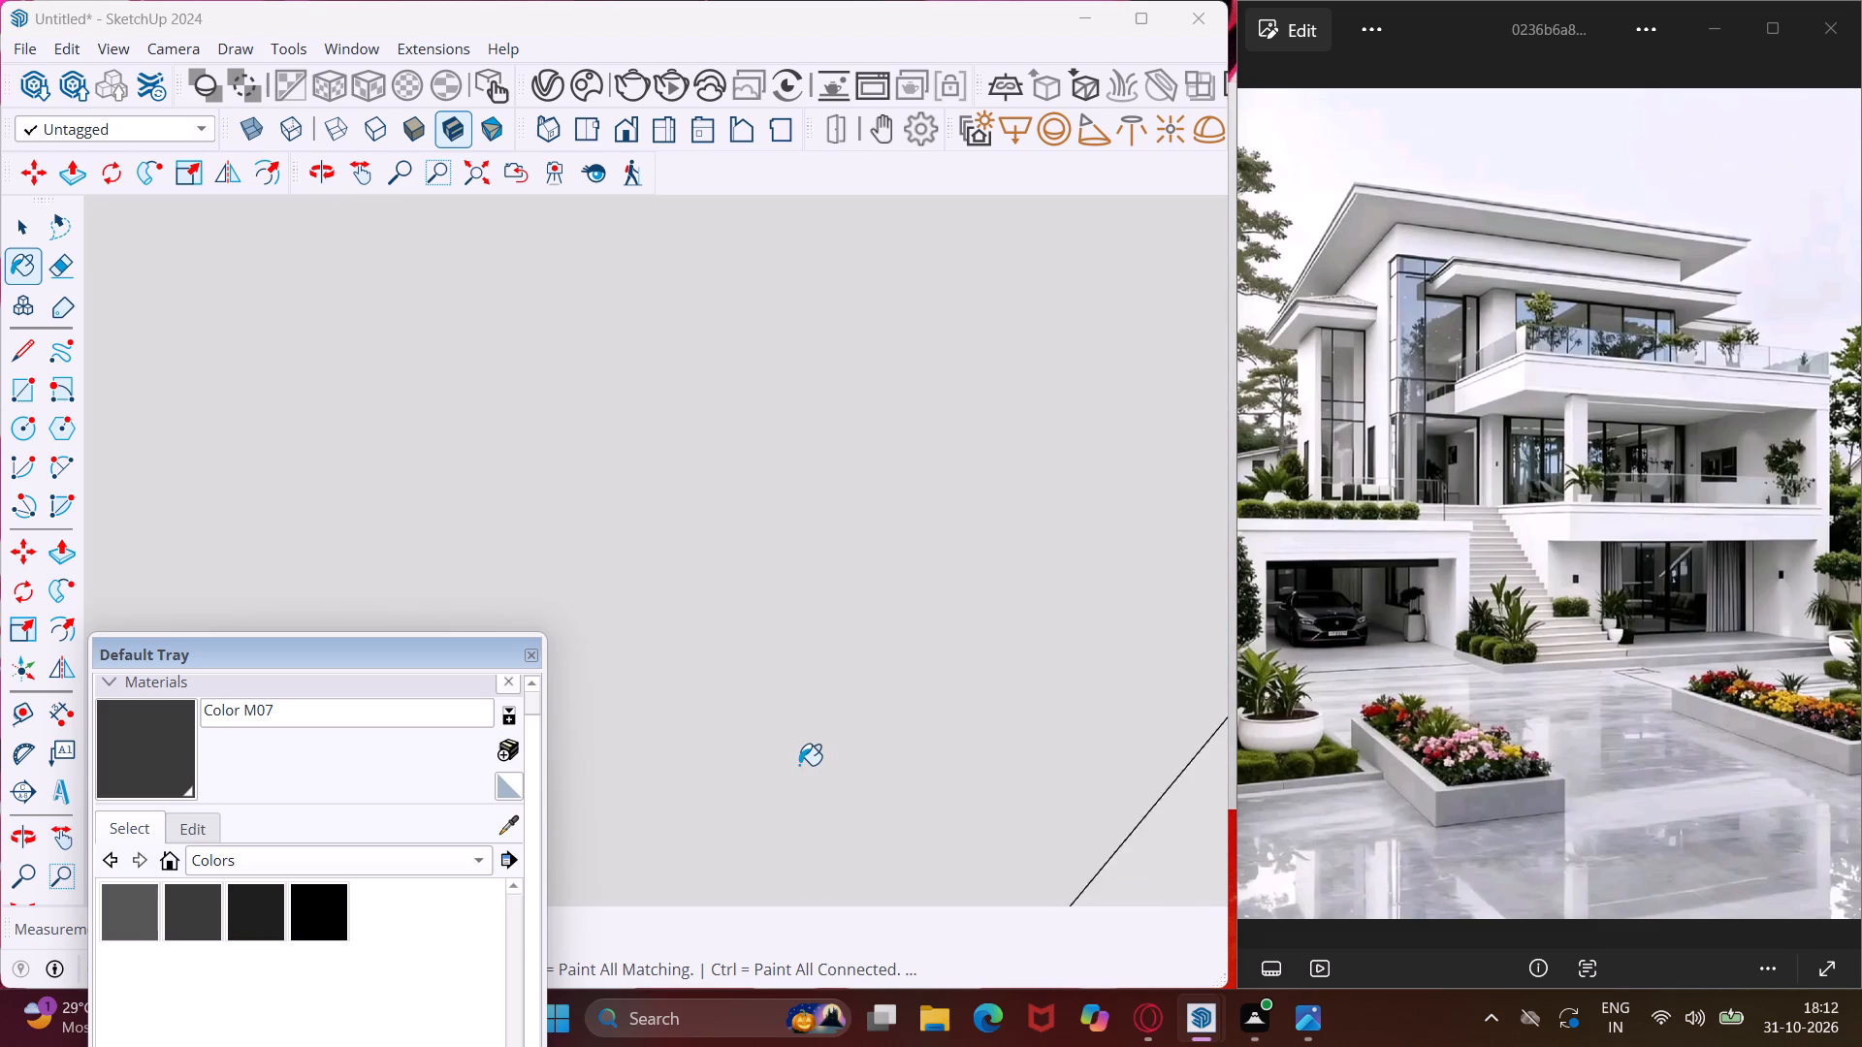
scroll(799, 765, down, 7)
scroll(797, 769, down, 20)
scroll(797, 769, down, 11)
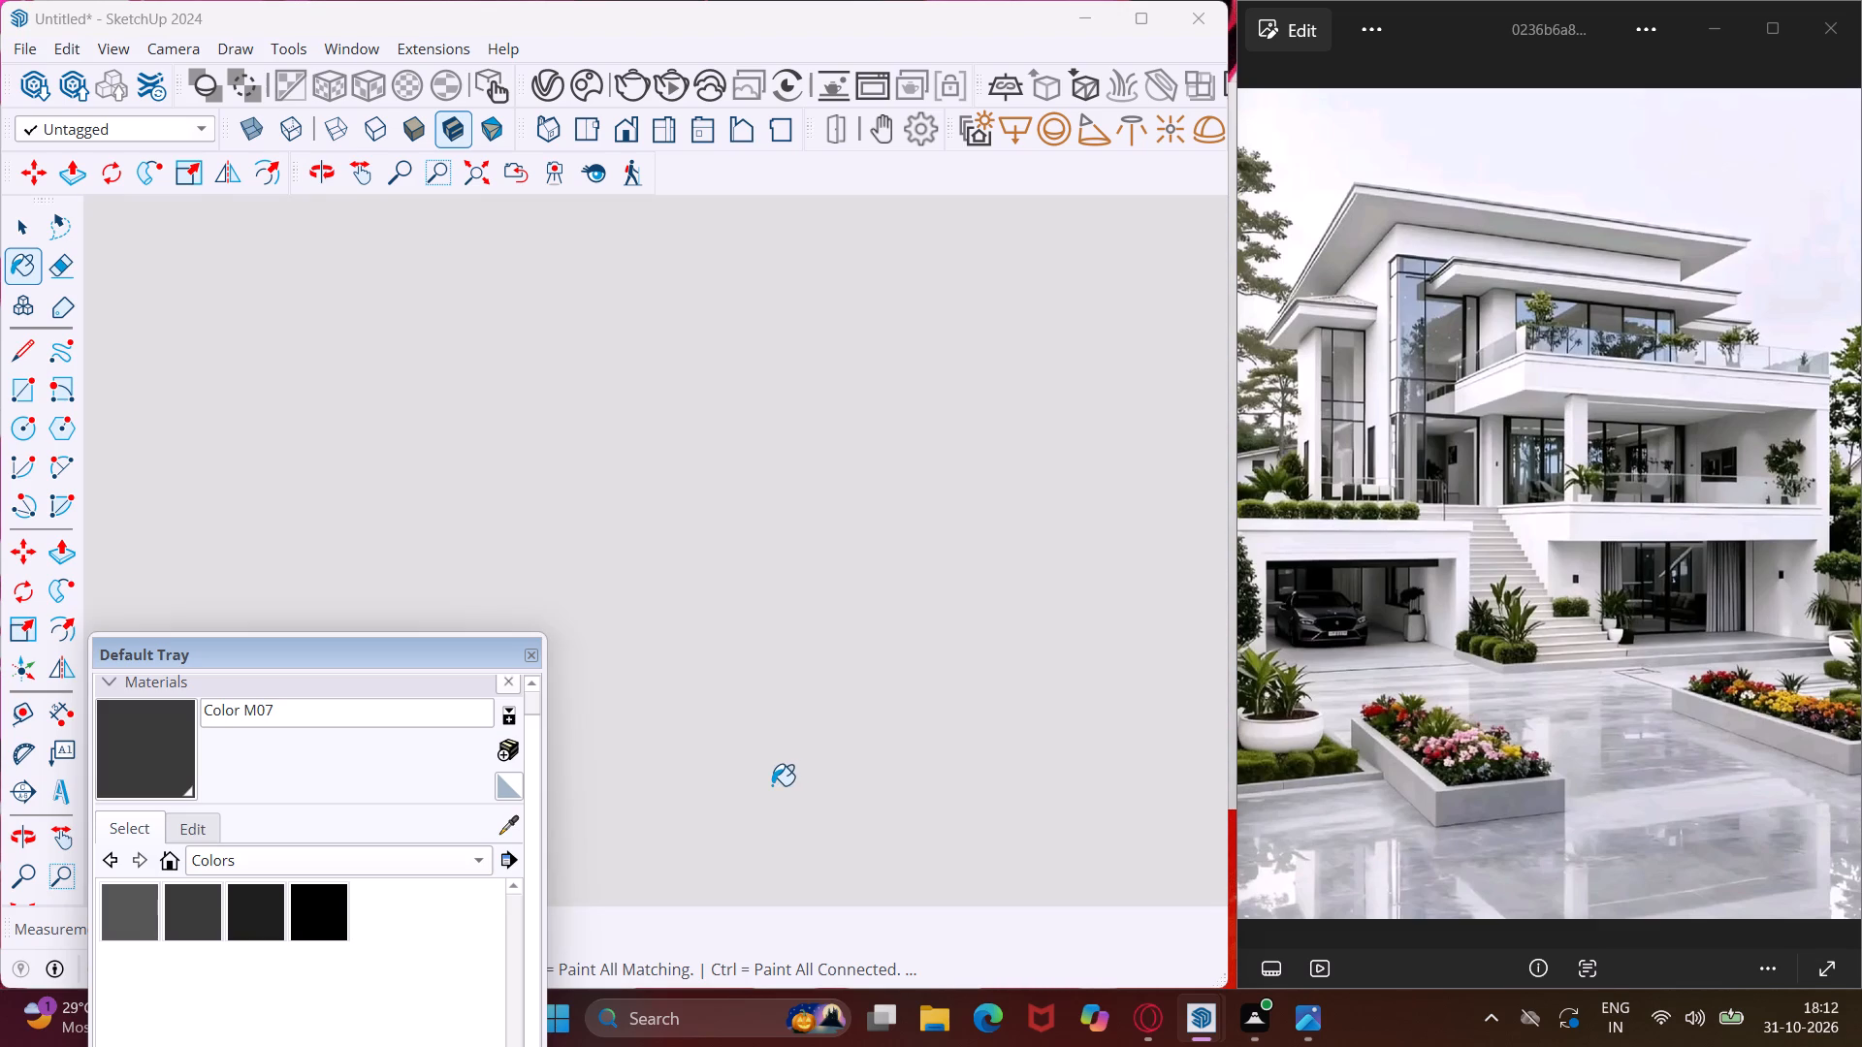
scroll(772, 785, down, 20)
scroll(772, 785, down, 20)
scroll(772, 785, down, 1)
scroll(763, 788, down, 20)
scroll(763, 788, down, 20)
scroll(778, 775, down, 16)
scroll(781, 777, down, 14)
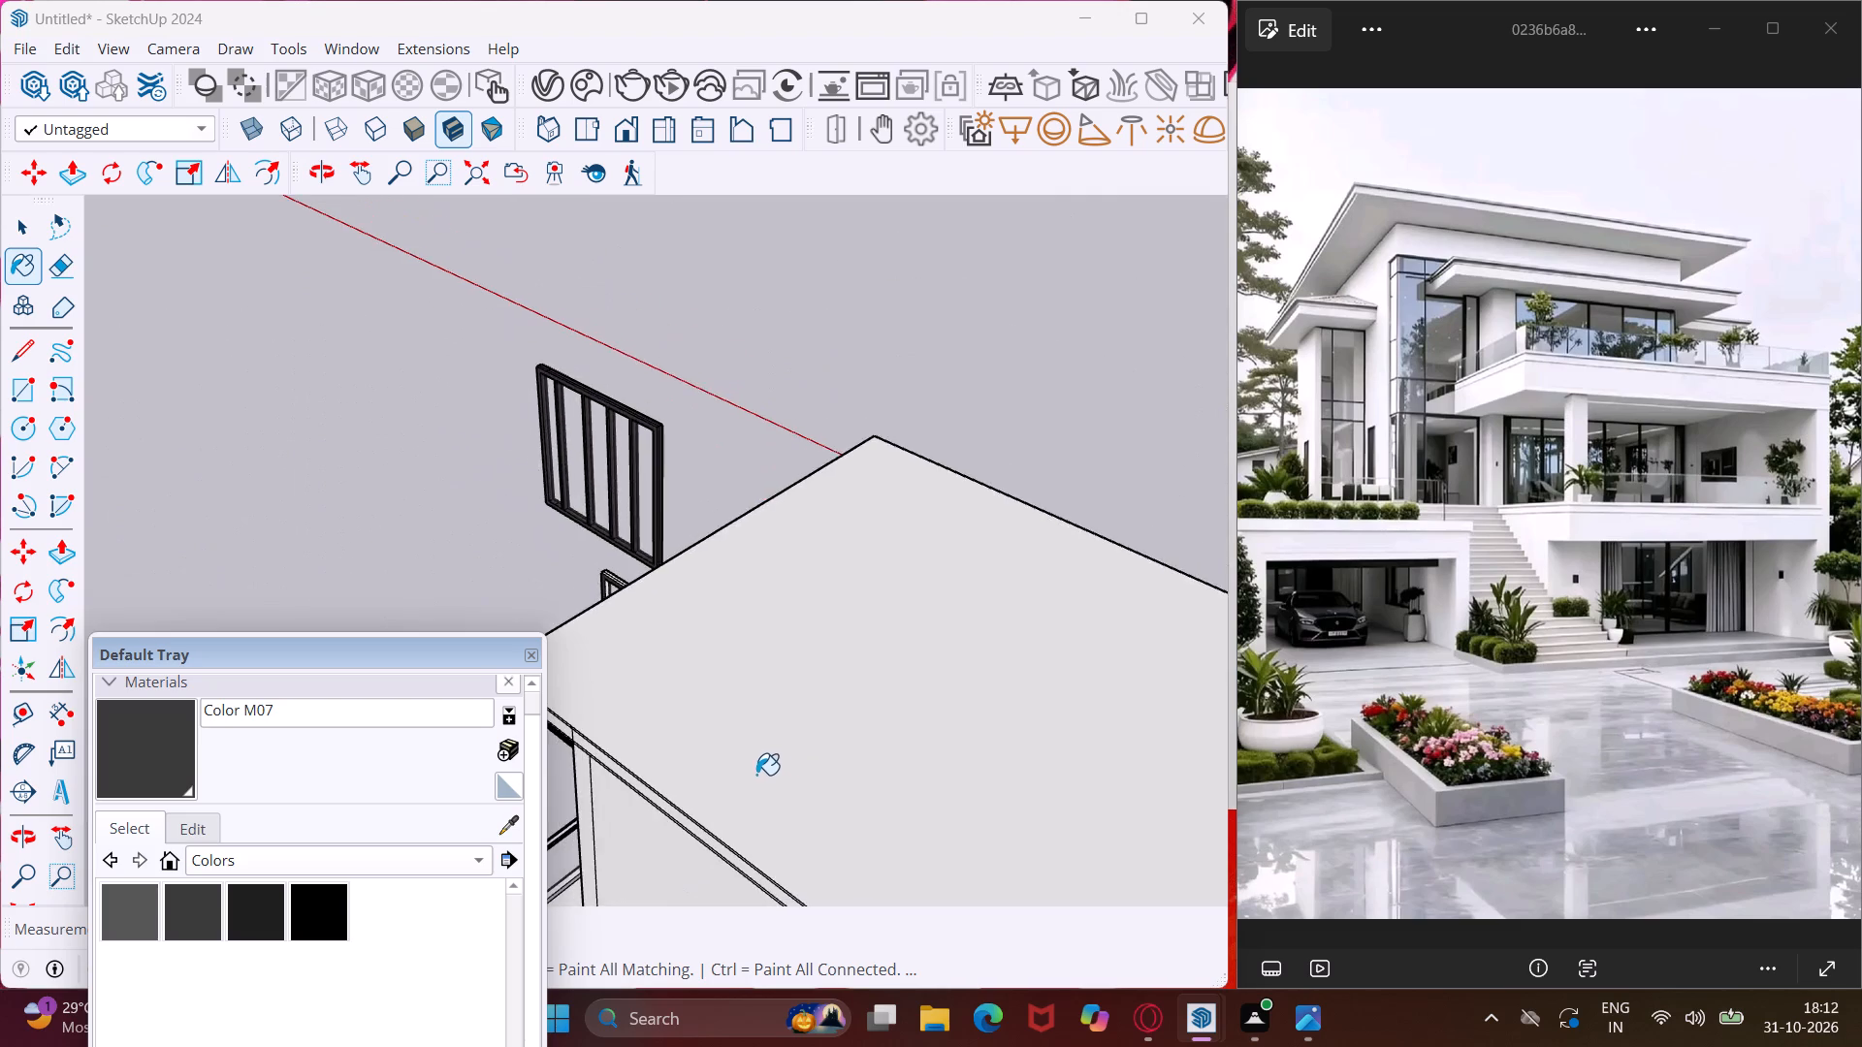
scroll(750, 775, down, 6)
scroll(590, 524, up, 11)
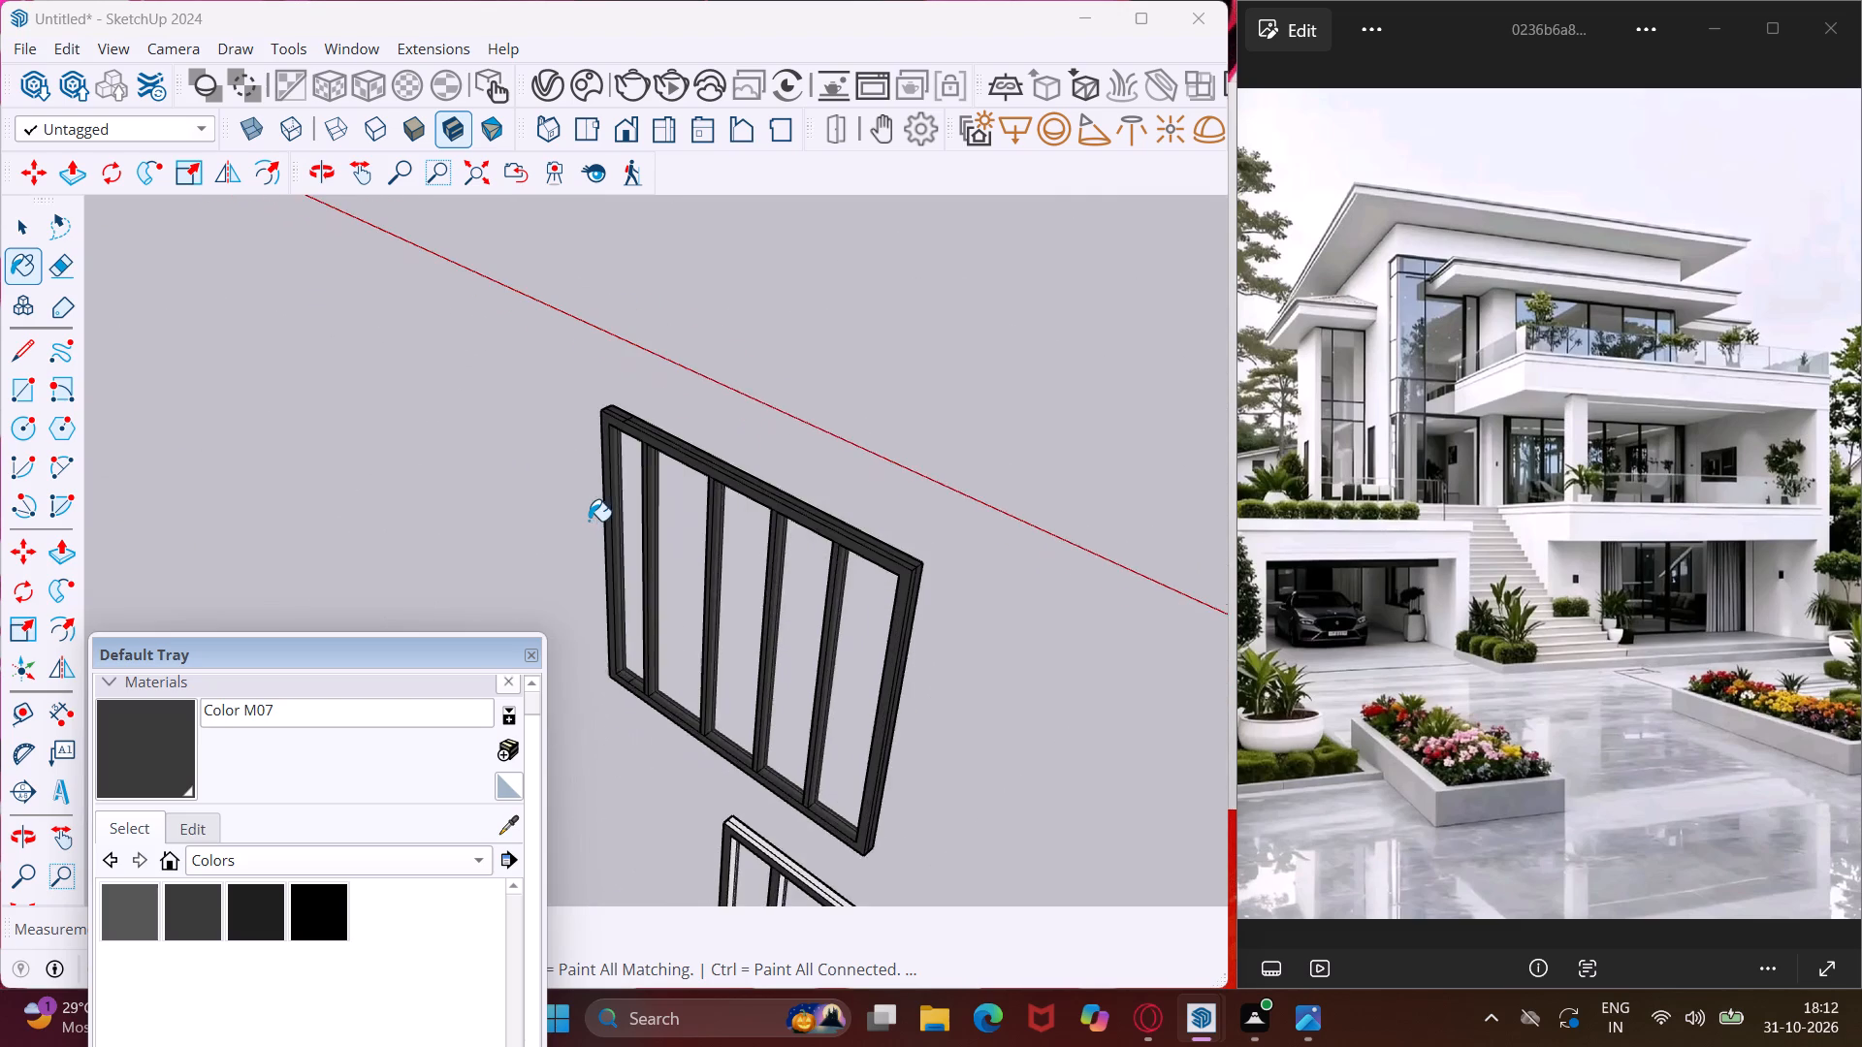
Paint the two light top strips of the lower multi-bar frame's top rail with Color M07.
middle_drag(589, 521, 715, 339)
scroll(713, 349, down, 6)
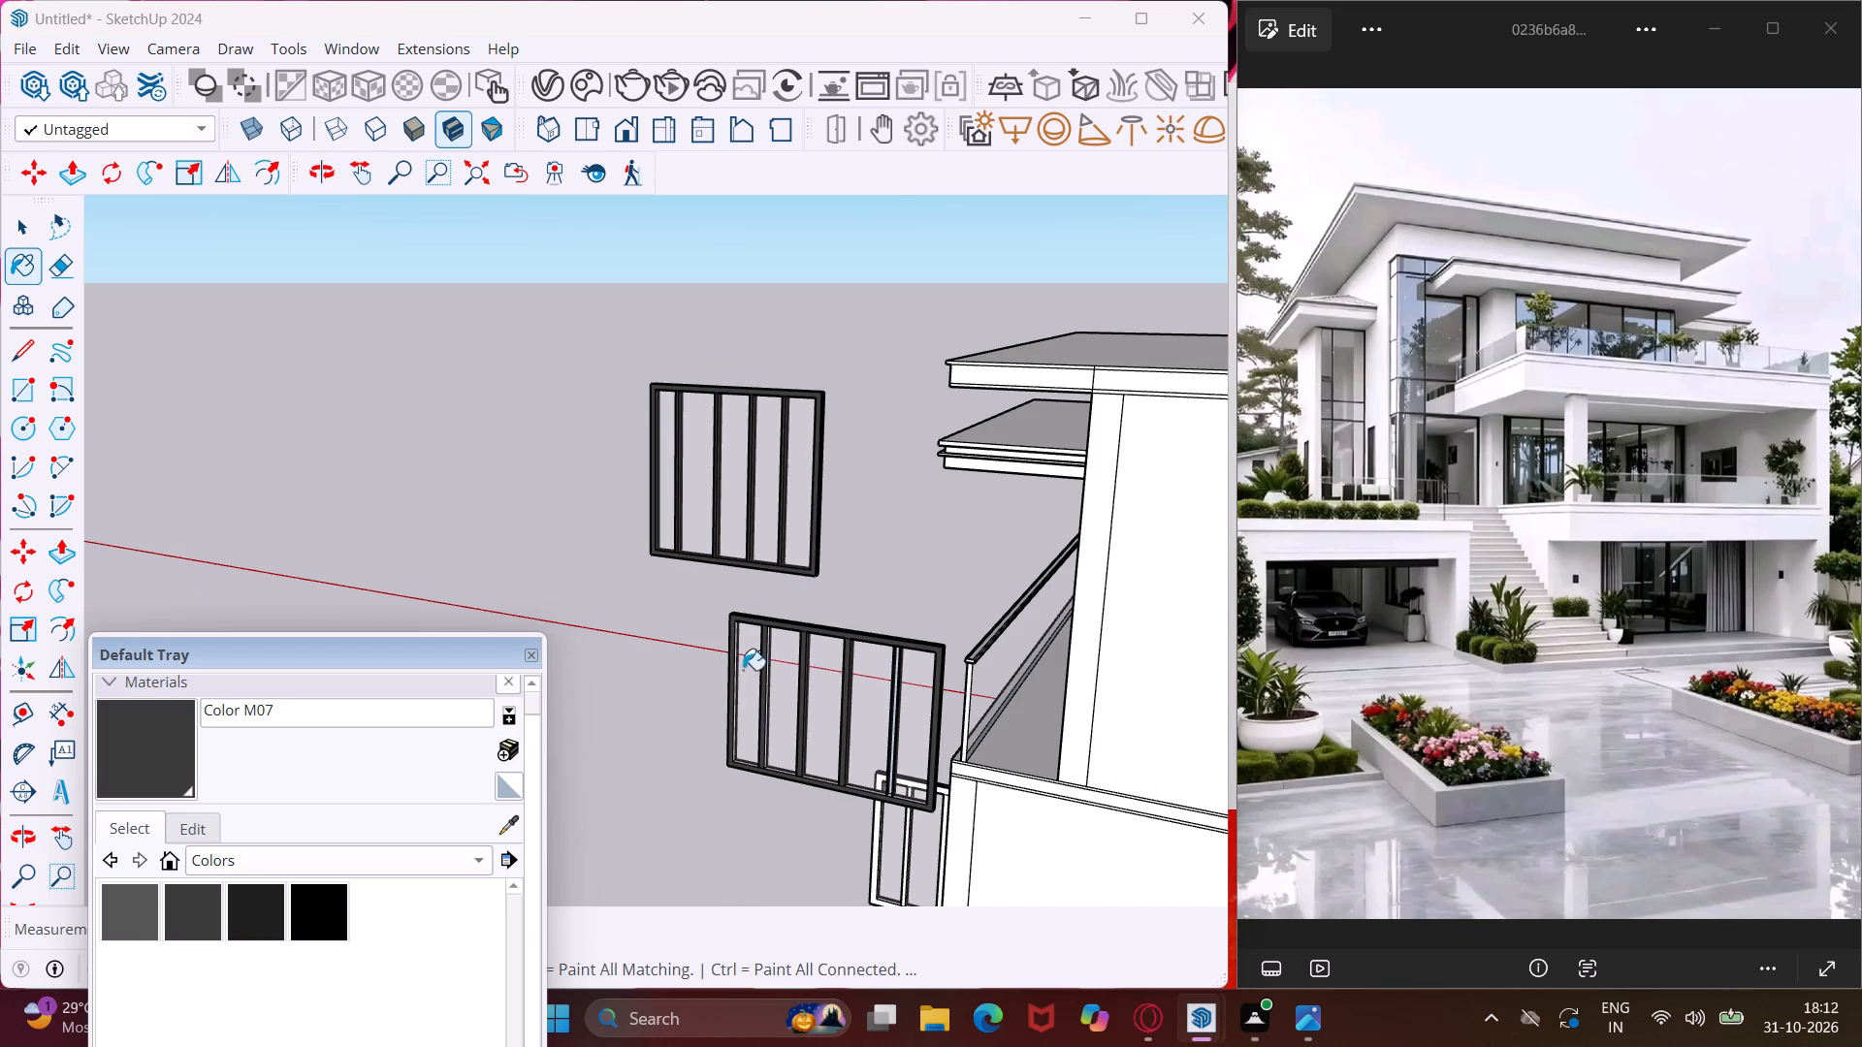
scroll(729, 715, up, 5)
scroll(740, 562, up, 15)
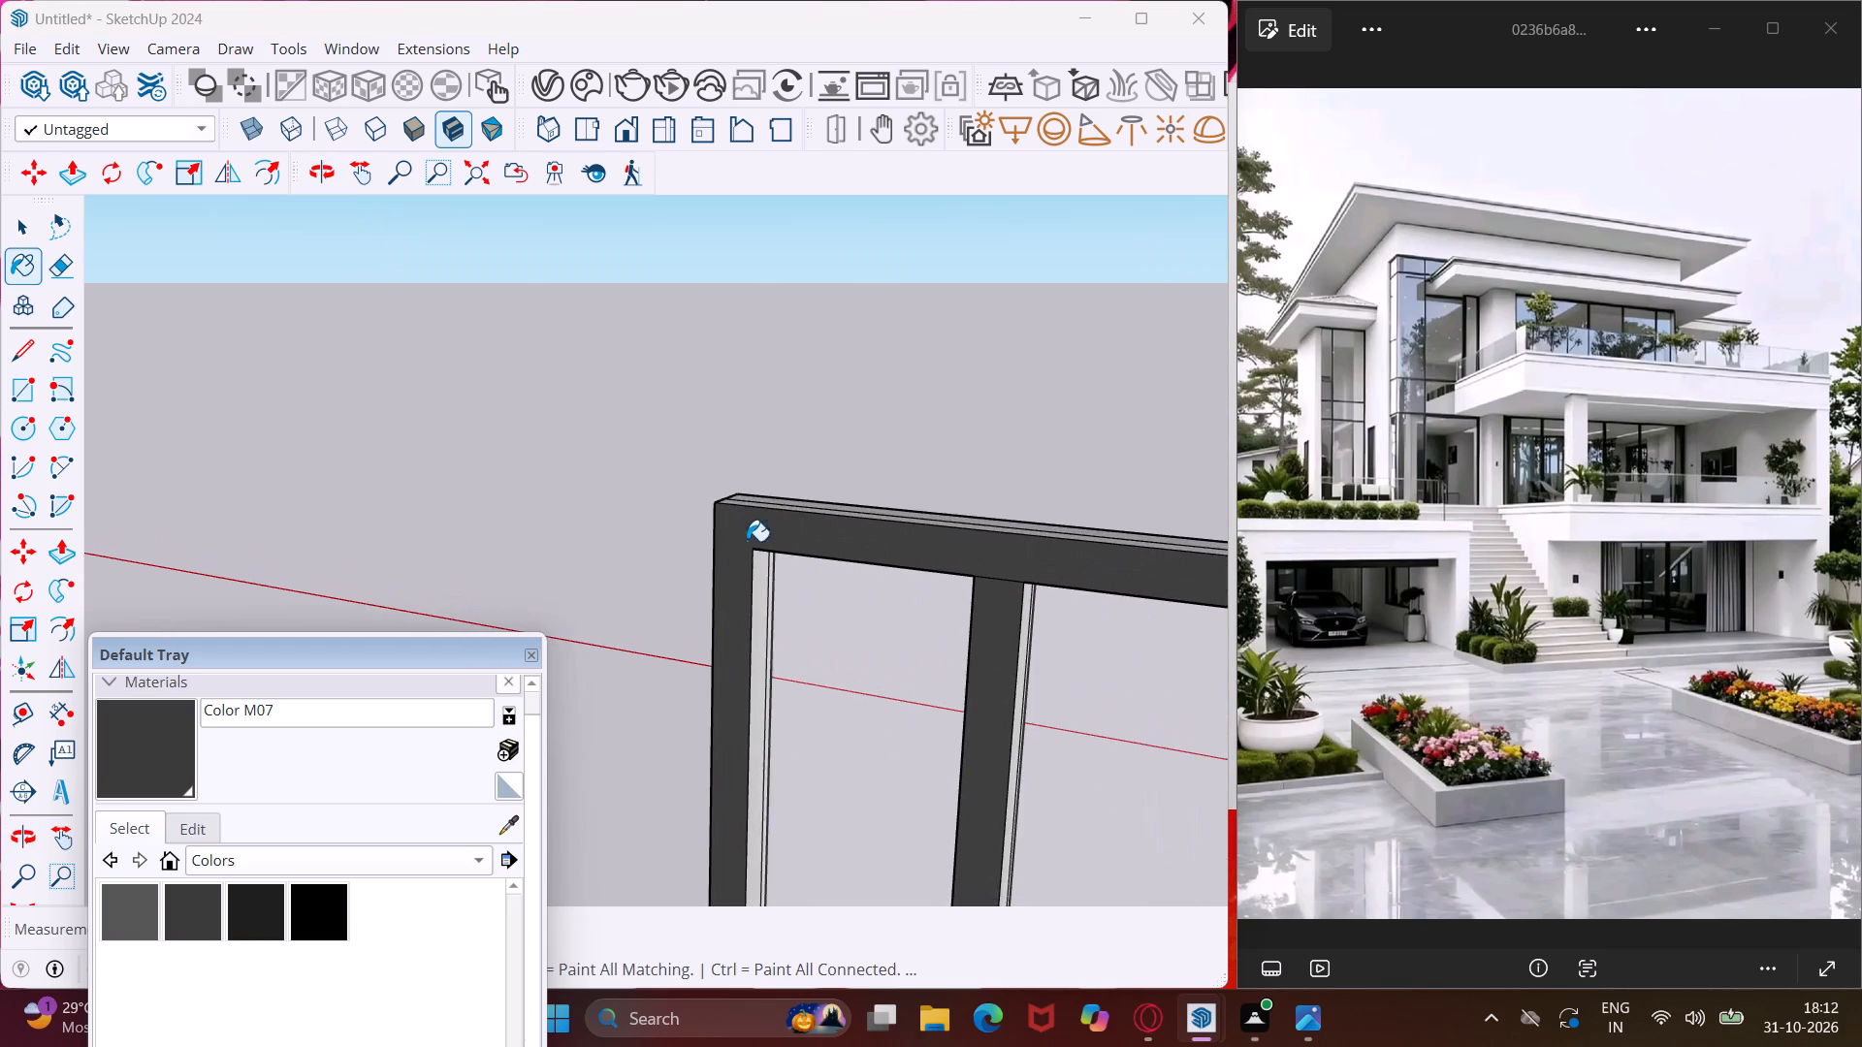
middle_drag(754, 510, 740, 616)
scroll(783, 489, up, 4)
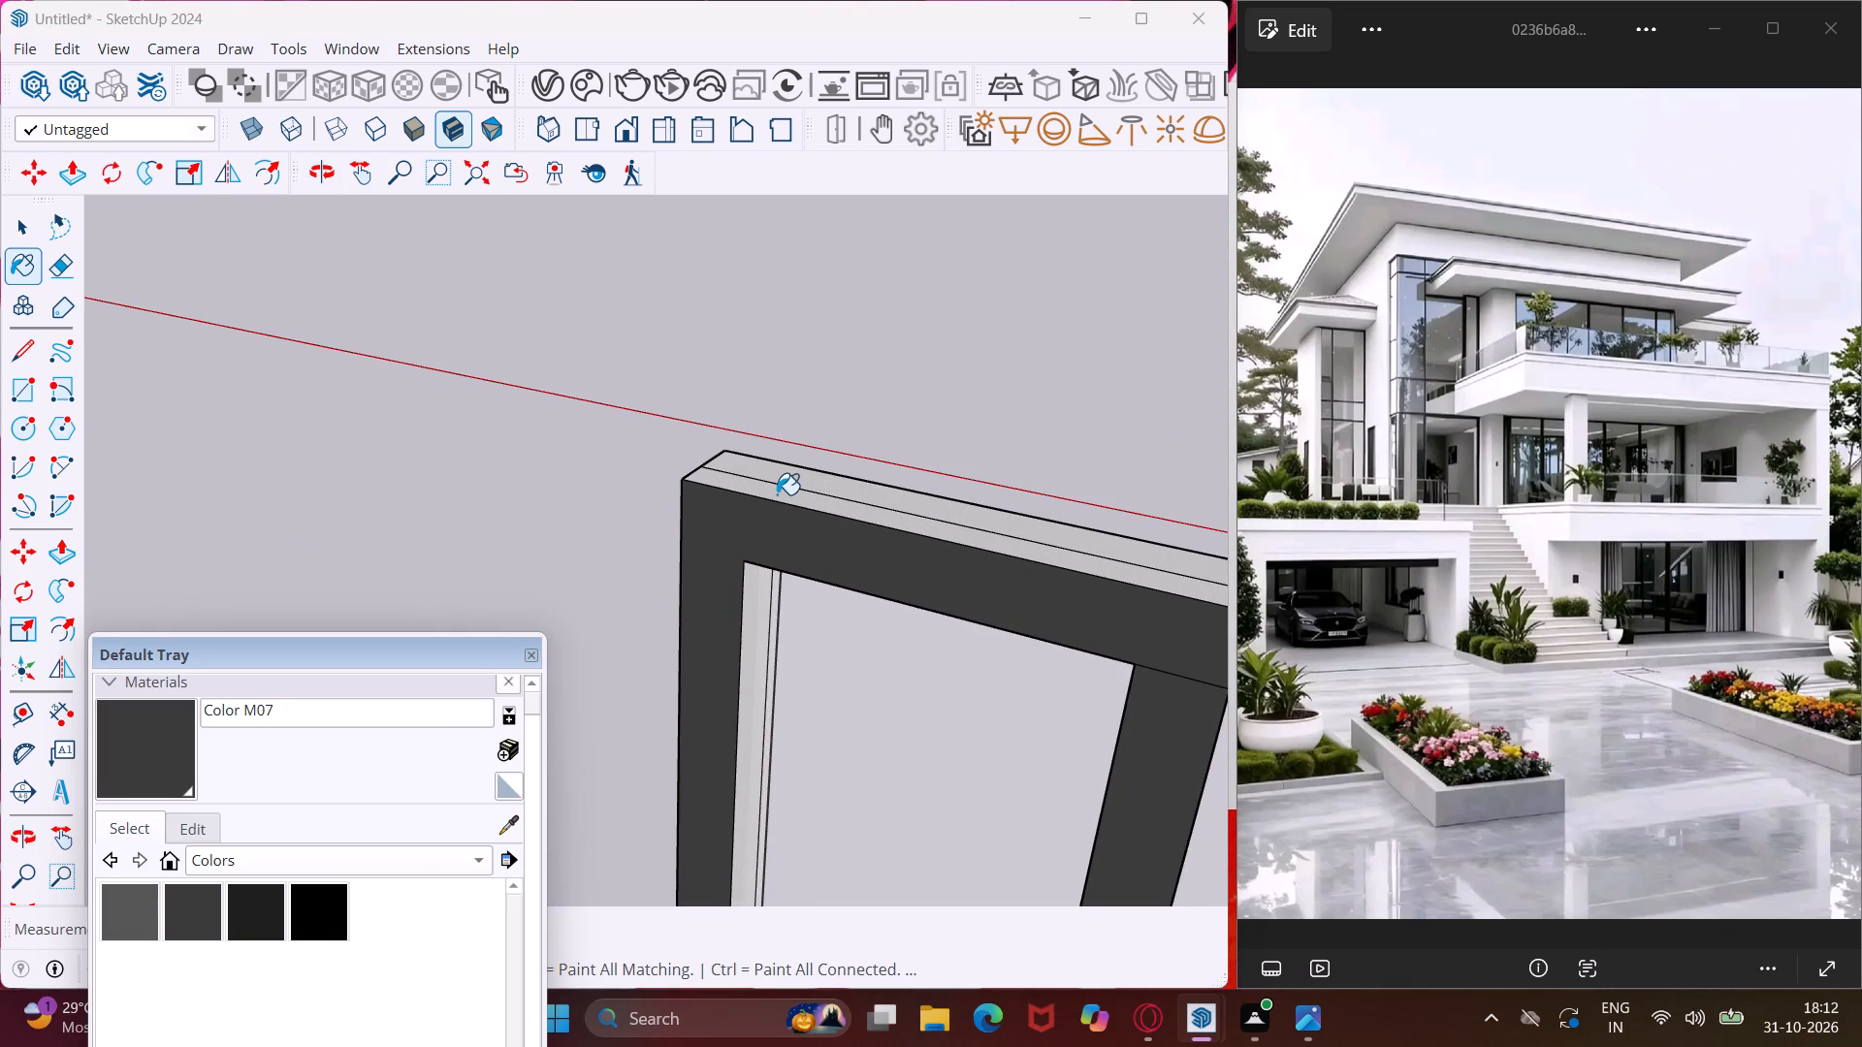
click(777, 494)
click(797, 479)
Paint the end stile's white inner face and the top rail's light underside in the end bay with Color M07.
middle_drag(749, 613, 642, 469)
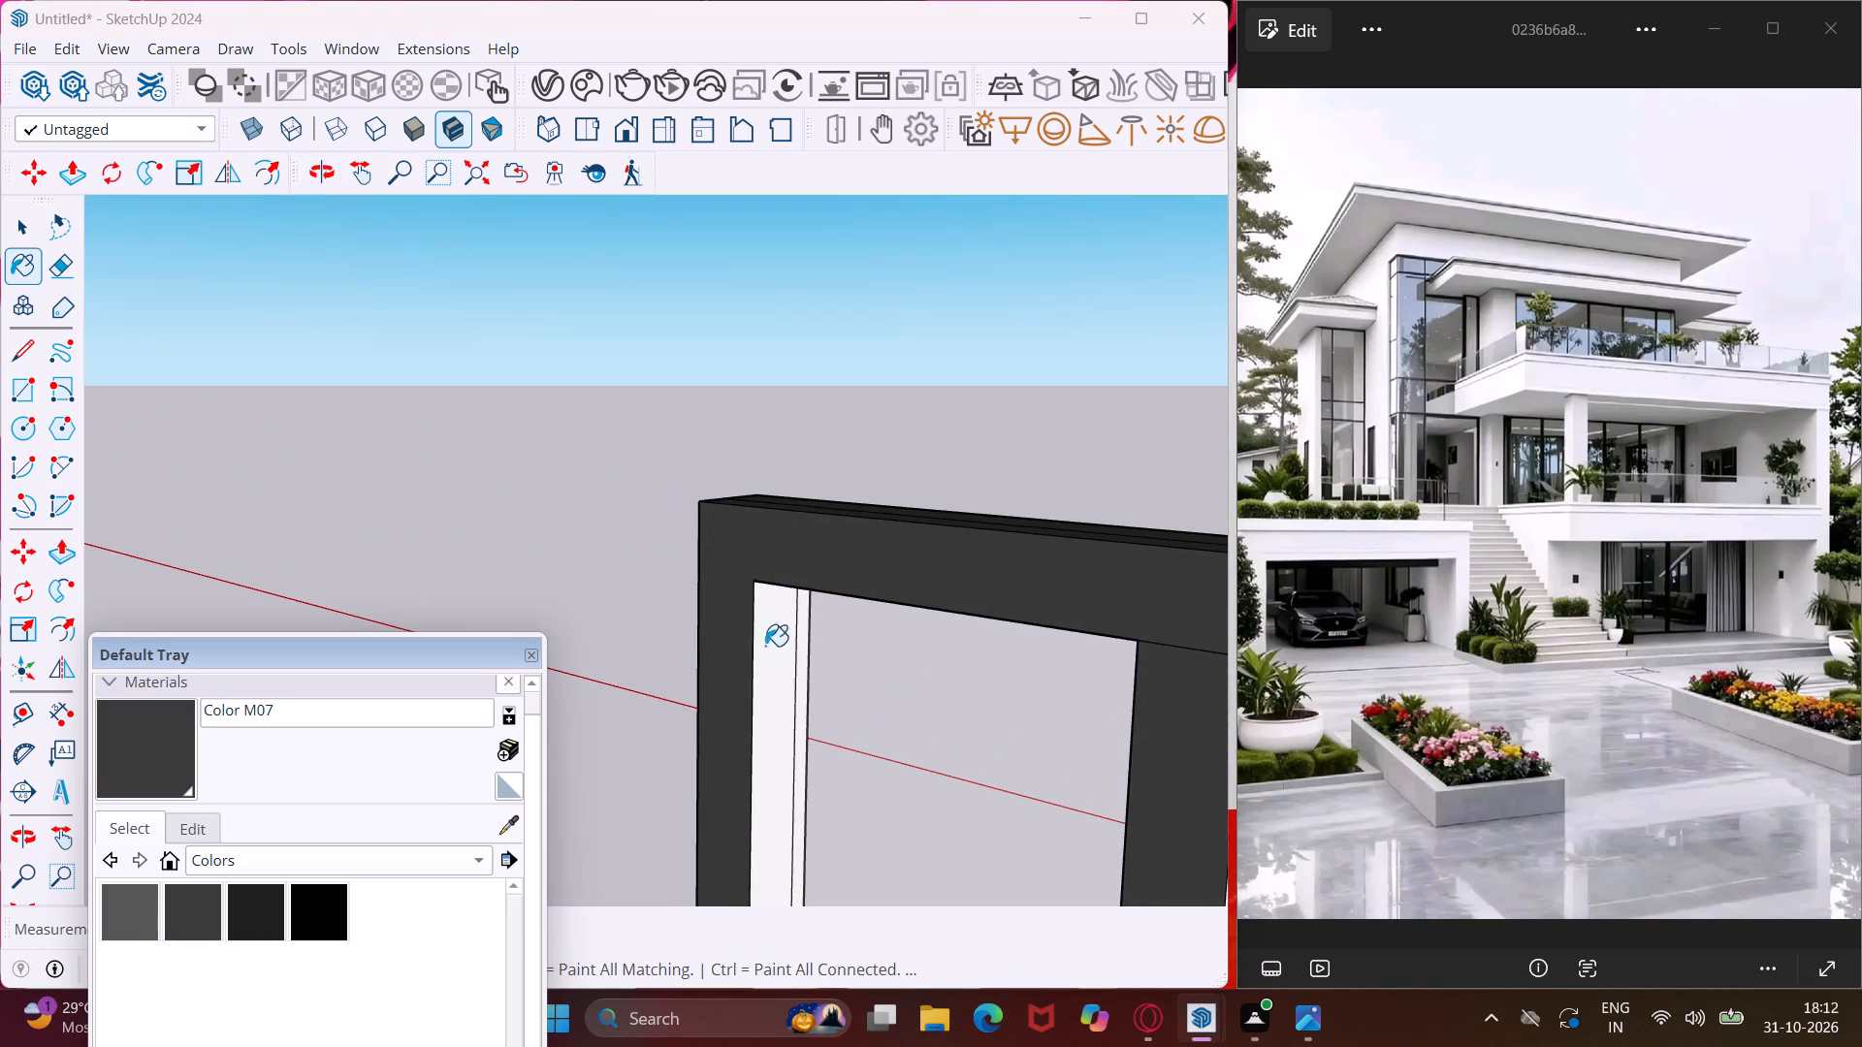
scroll(775, 664, up, 3)
click(750, 628)
middle_drag(750, 628, 717, 328)
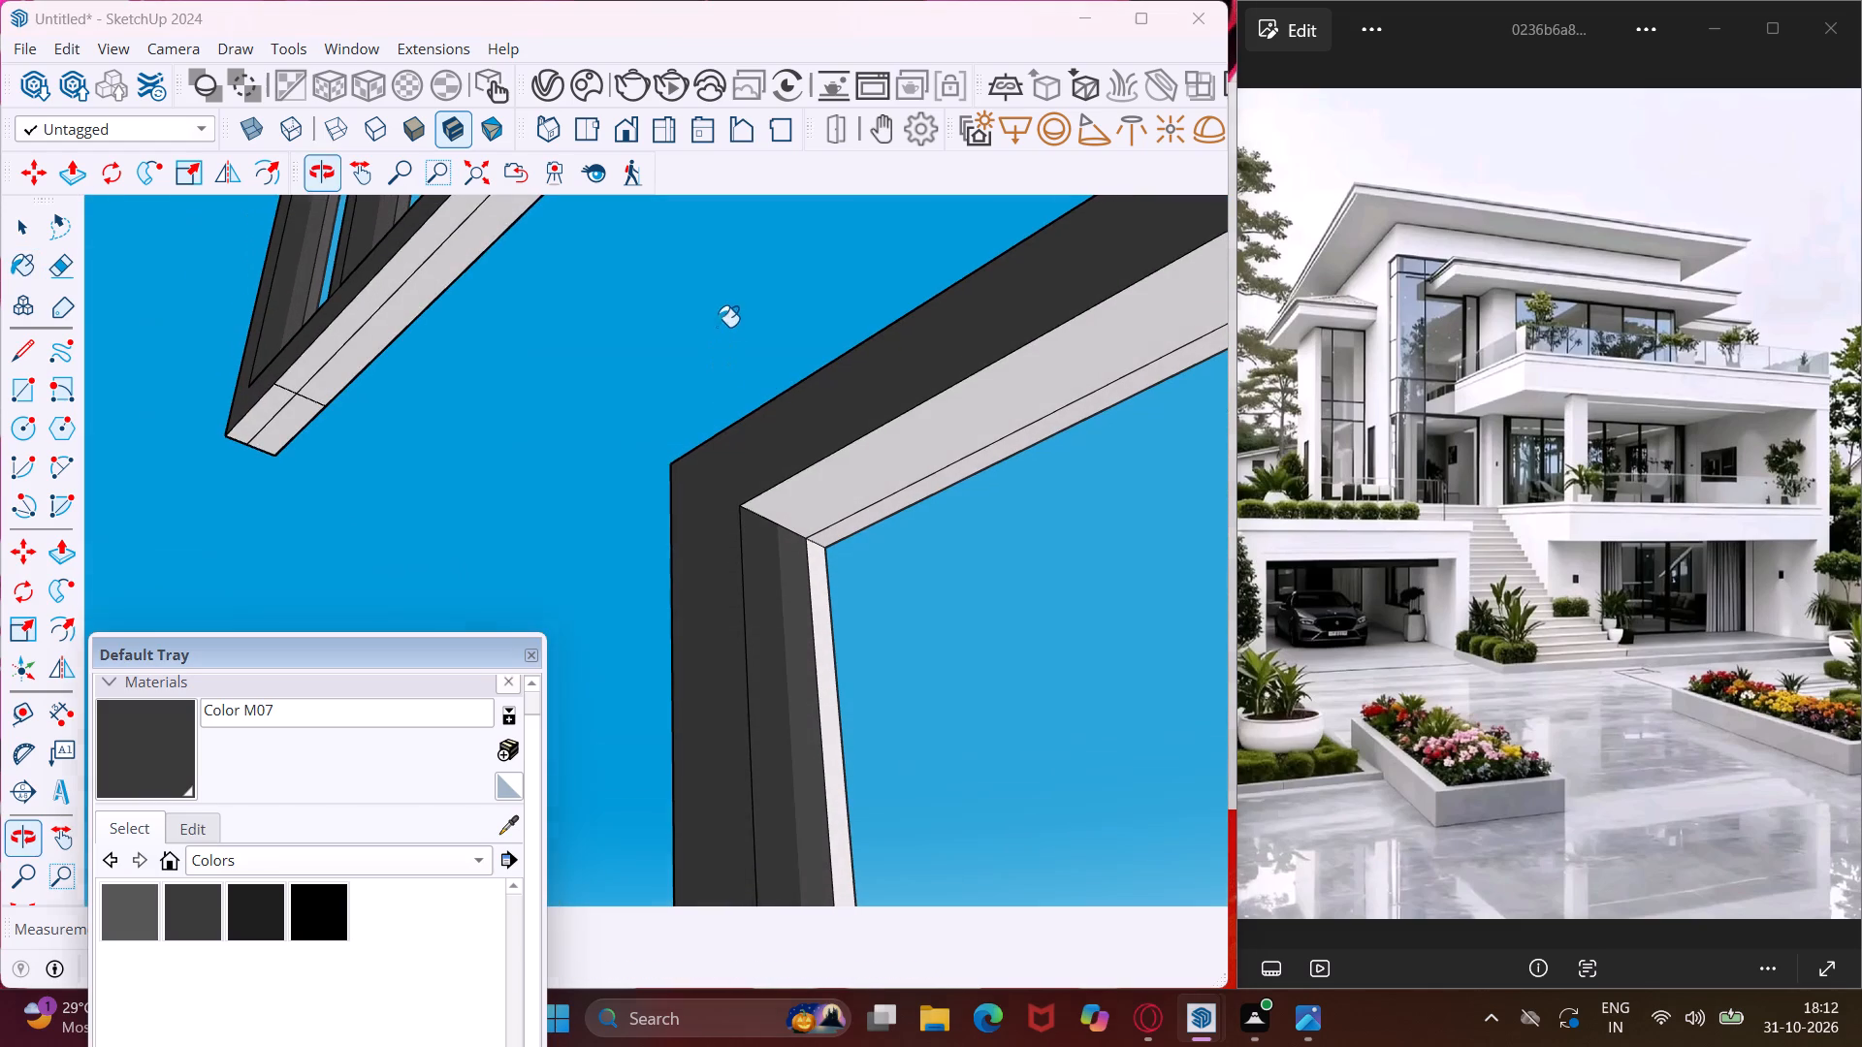
click(825, 479)
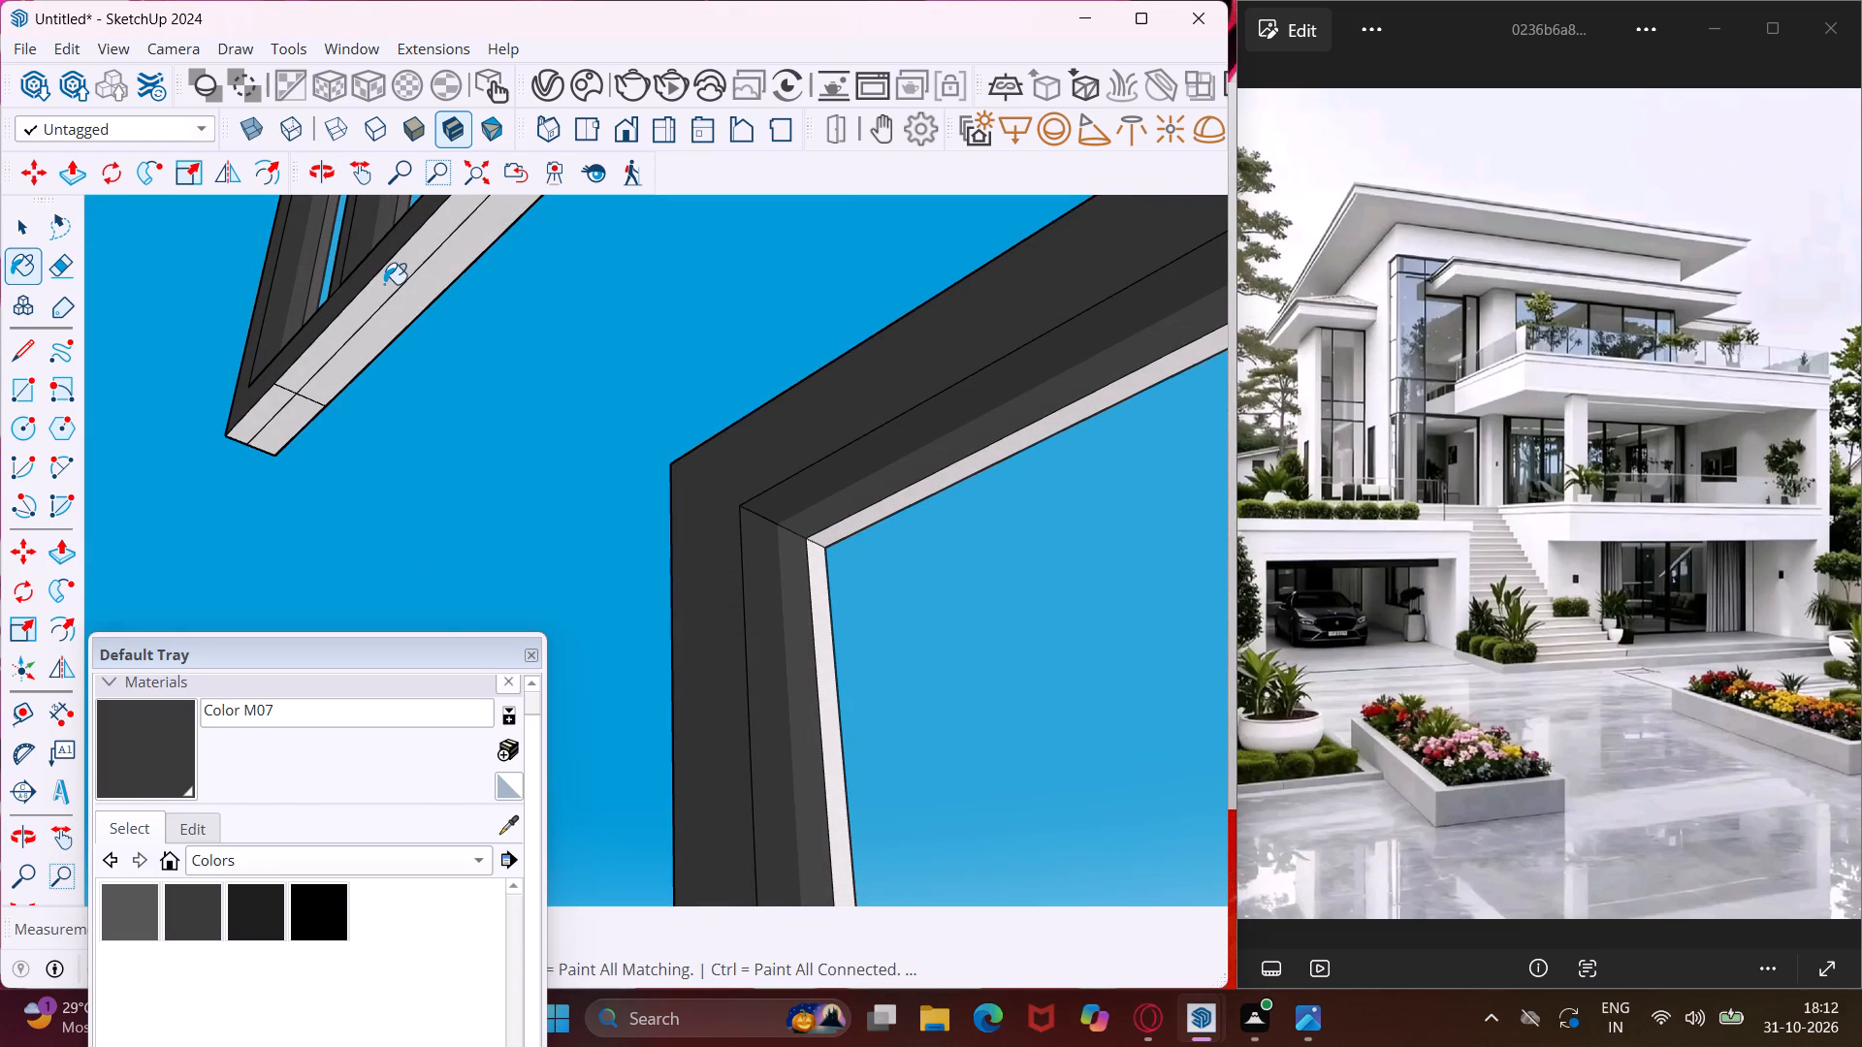
Paint the light underside strips along the bottom edges of both multi-bar frames with Color M07, including the neighbouring frame's corner pieces.
click(386, 284)
click(403, 292)
click(264, 415)
click(275, 421)
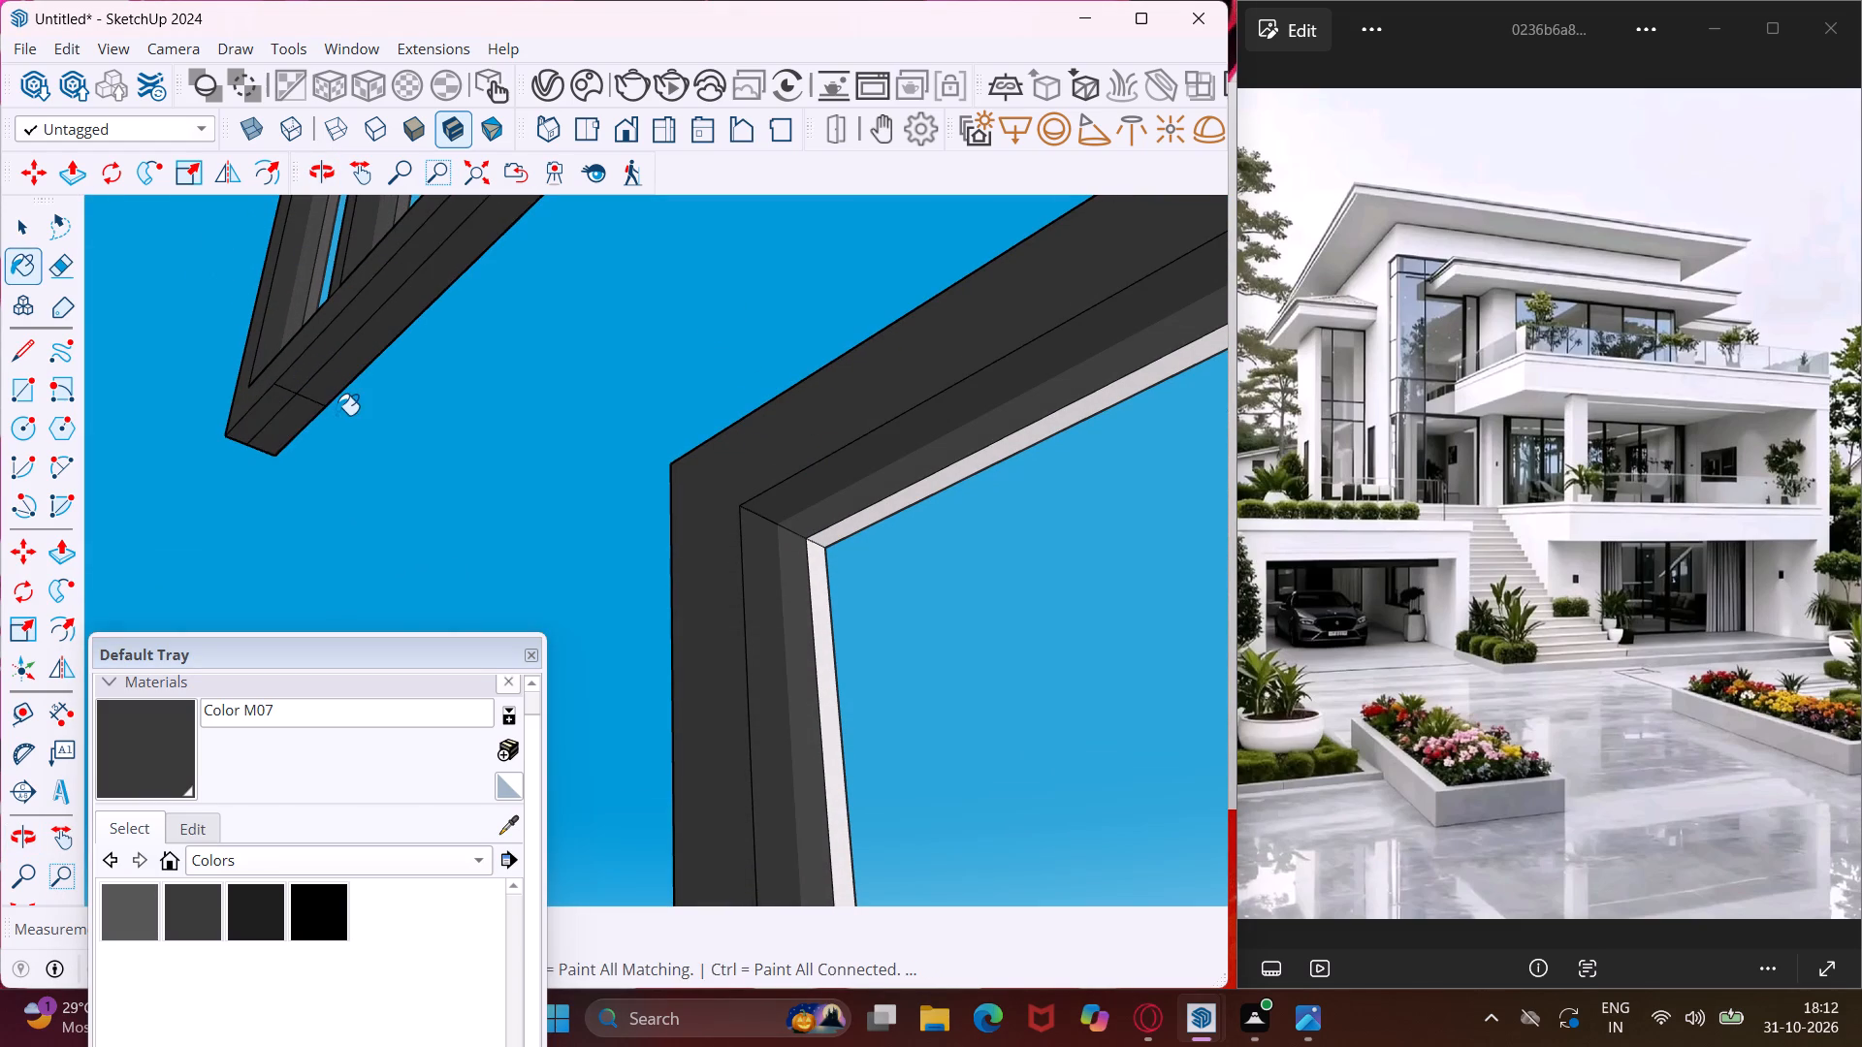
scroll(332, 412, down, 9)
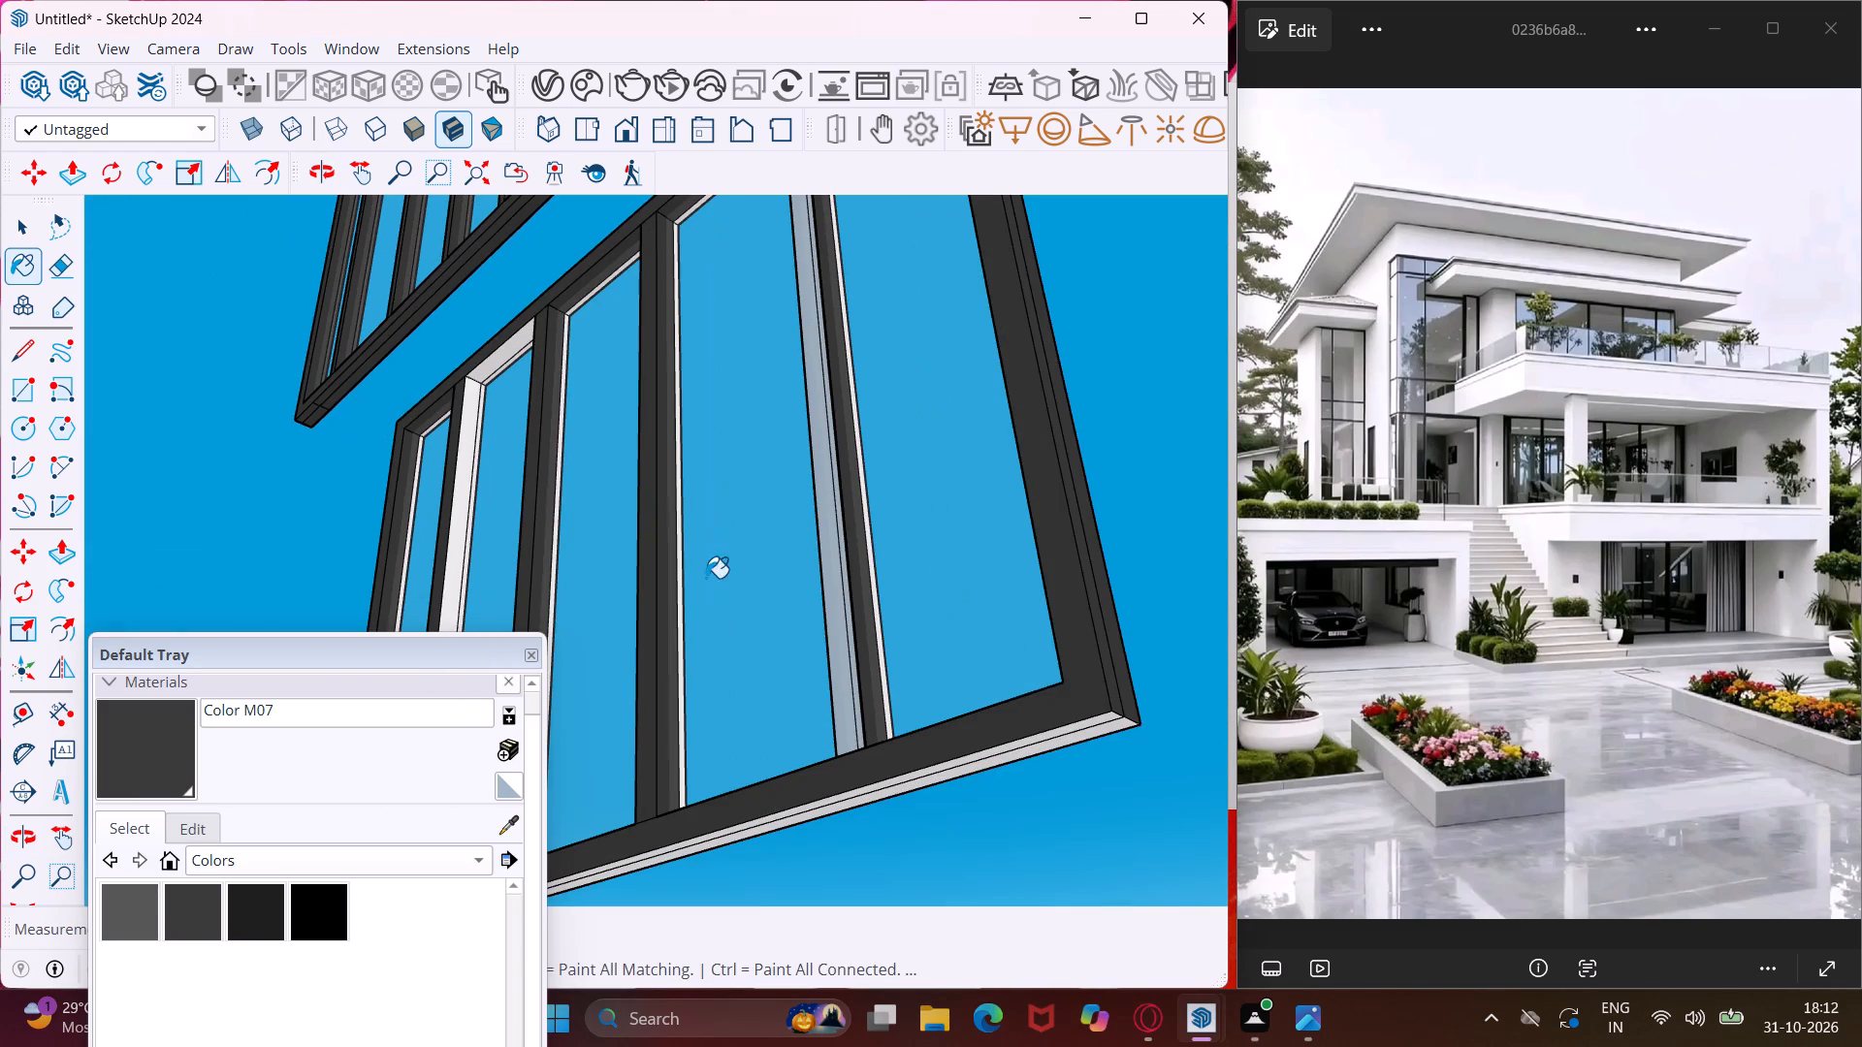
scroll(857, 705, up, 2)
click(896, 801)
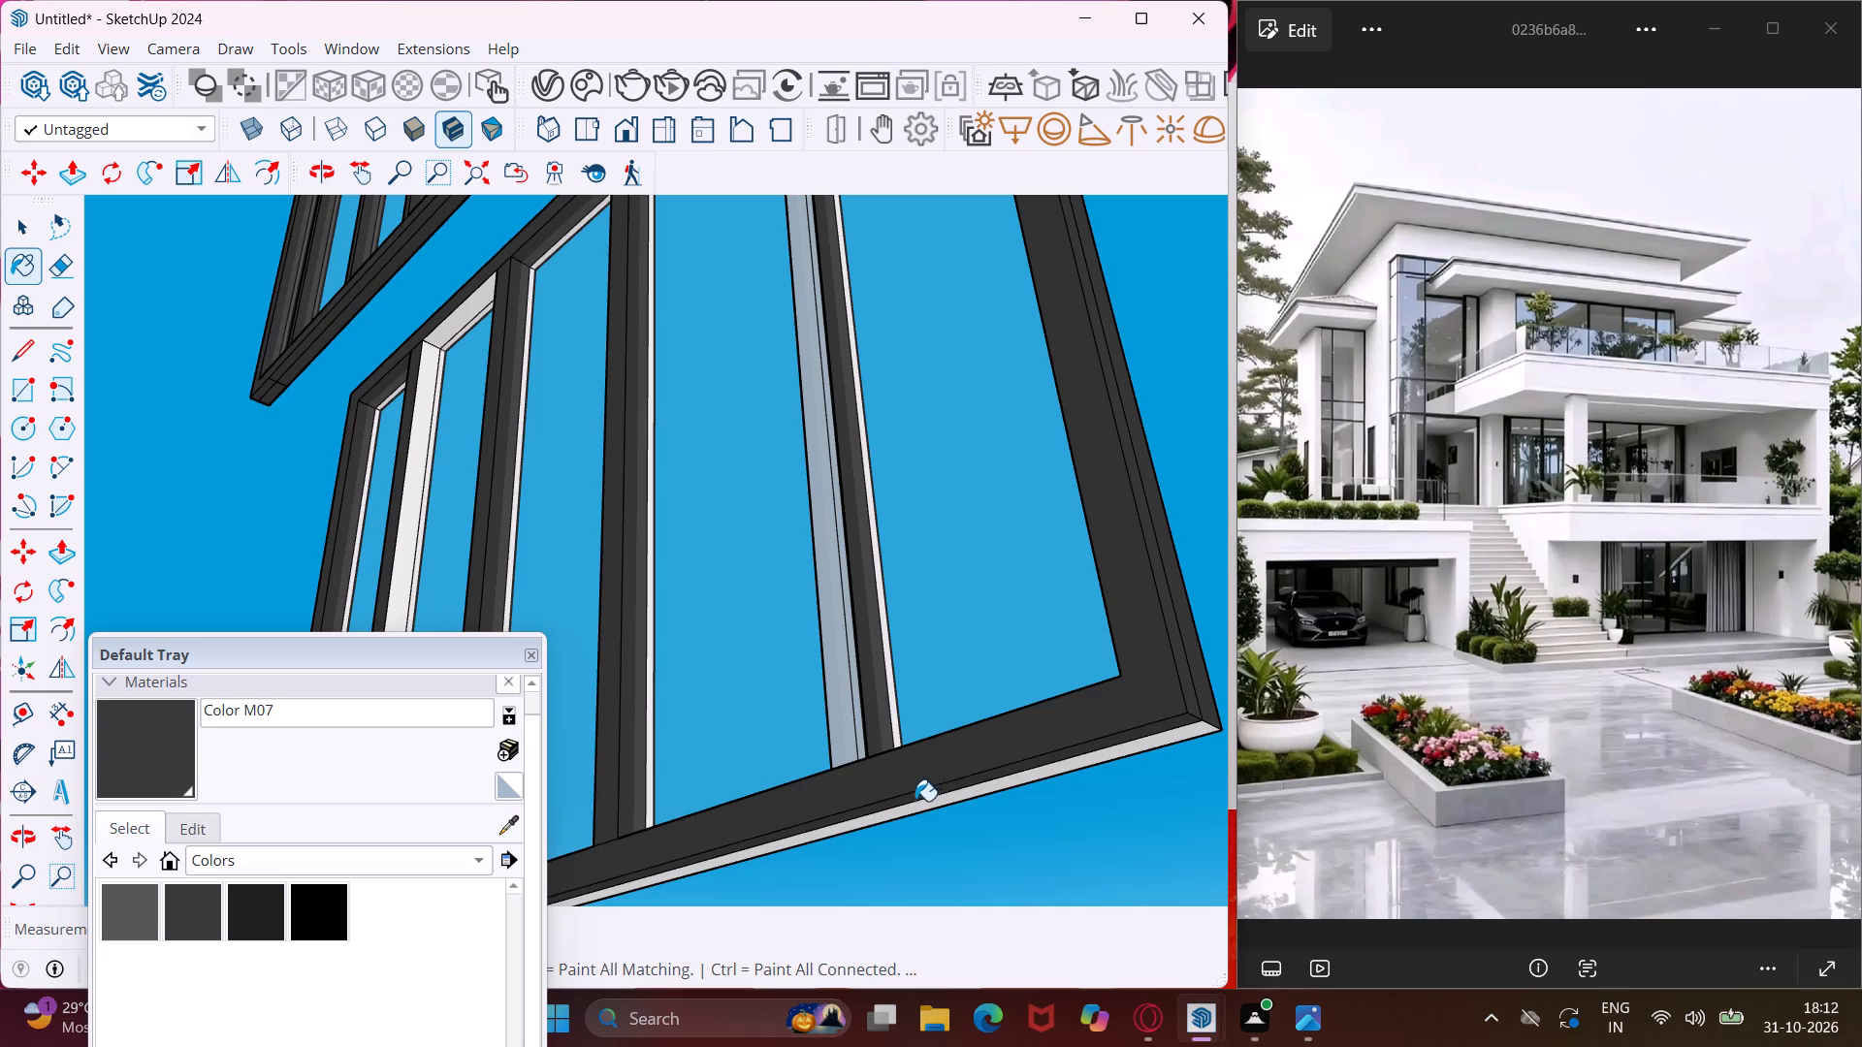
click(947, 801)
Paint the next upright's white side face and the top rail's underside in the second bay with Color M07.
scroll(364, 328, up, 3)
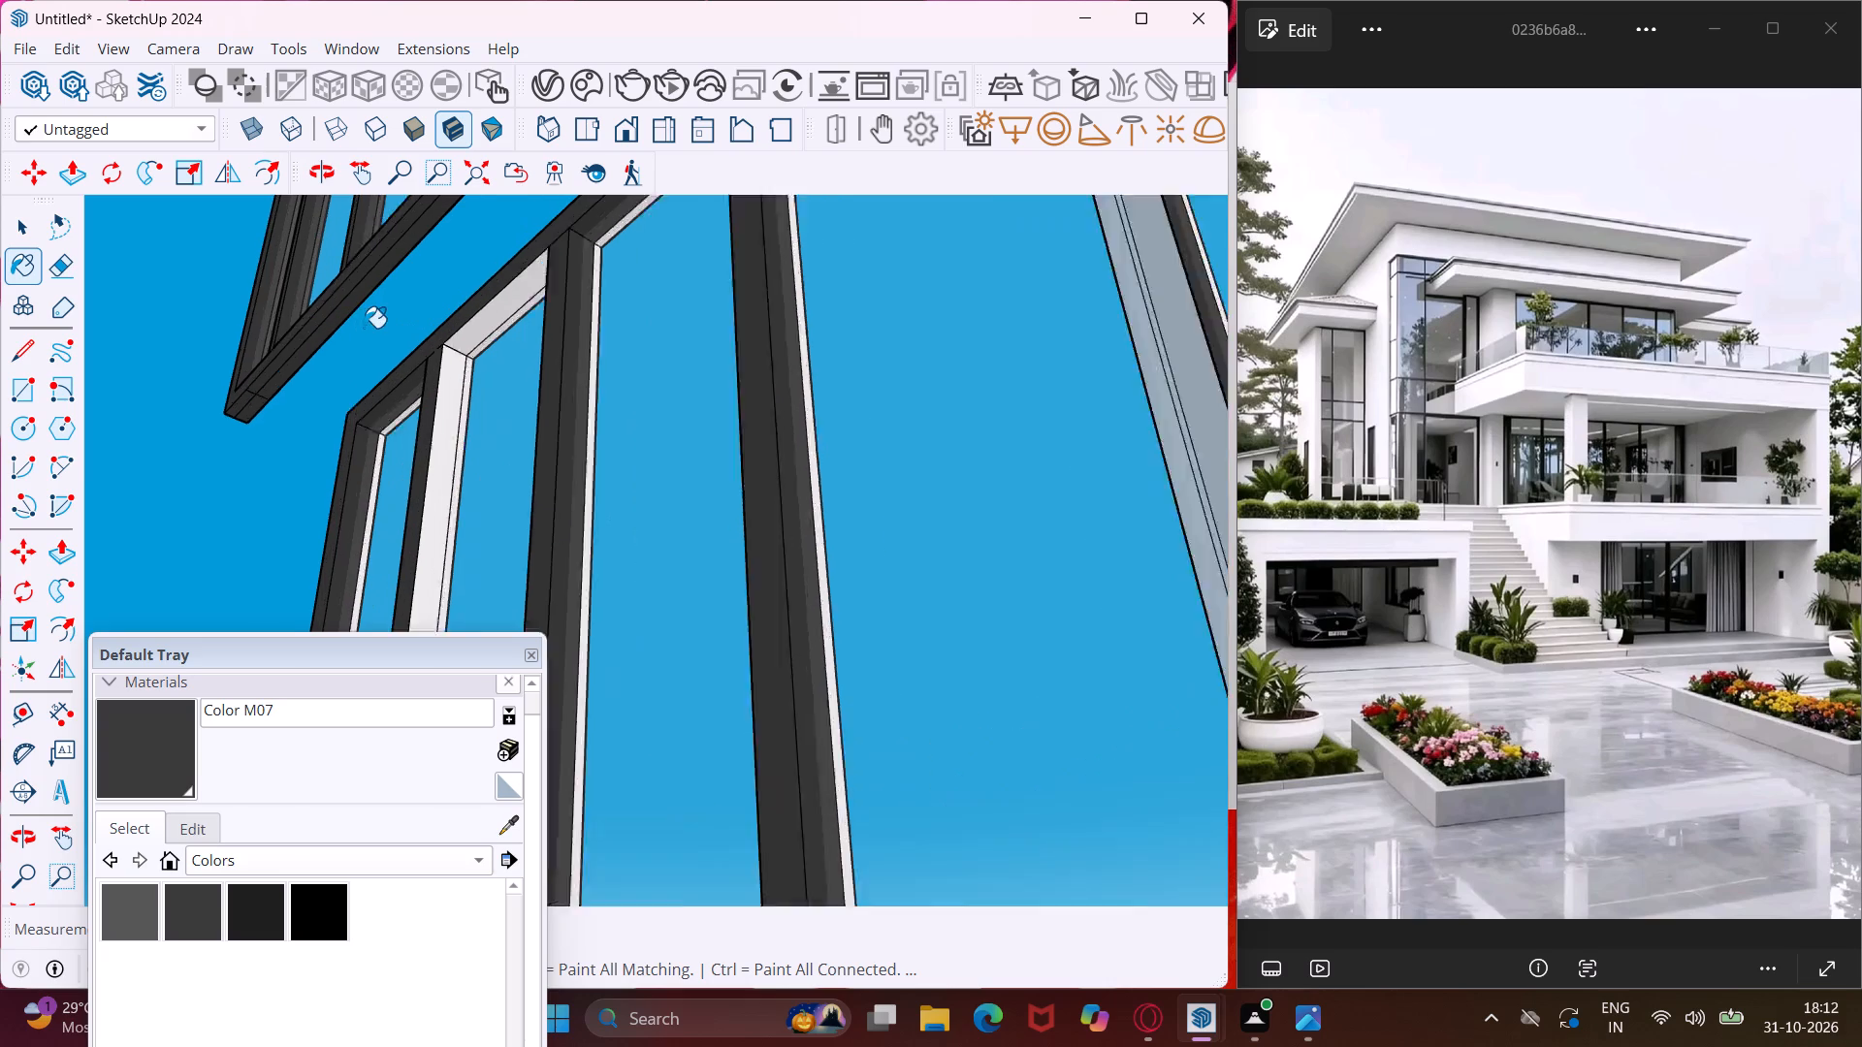
scroll(406, 366, up, 3)
click(663, 438)
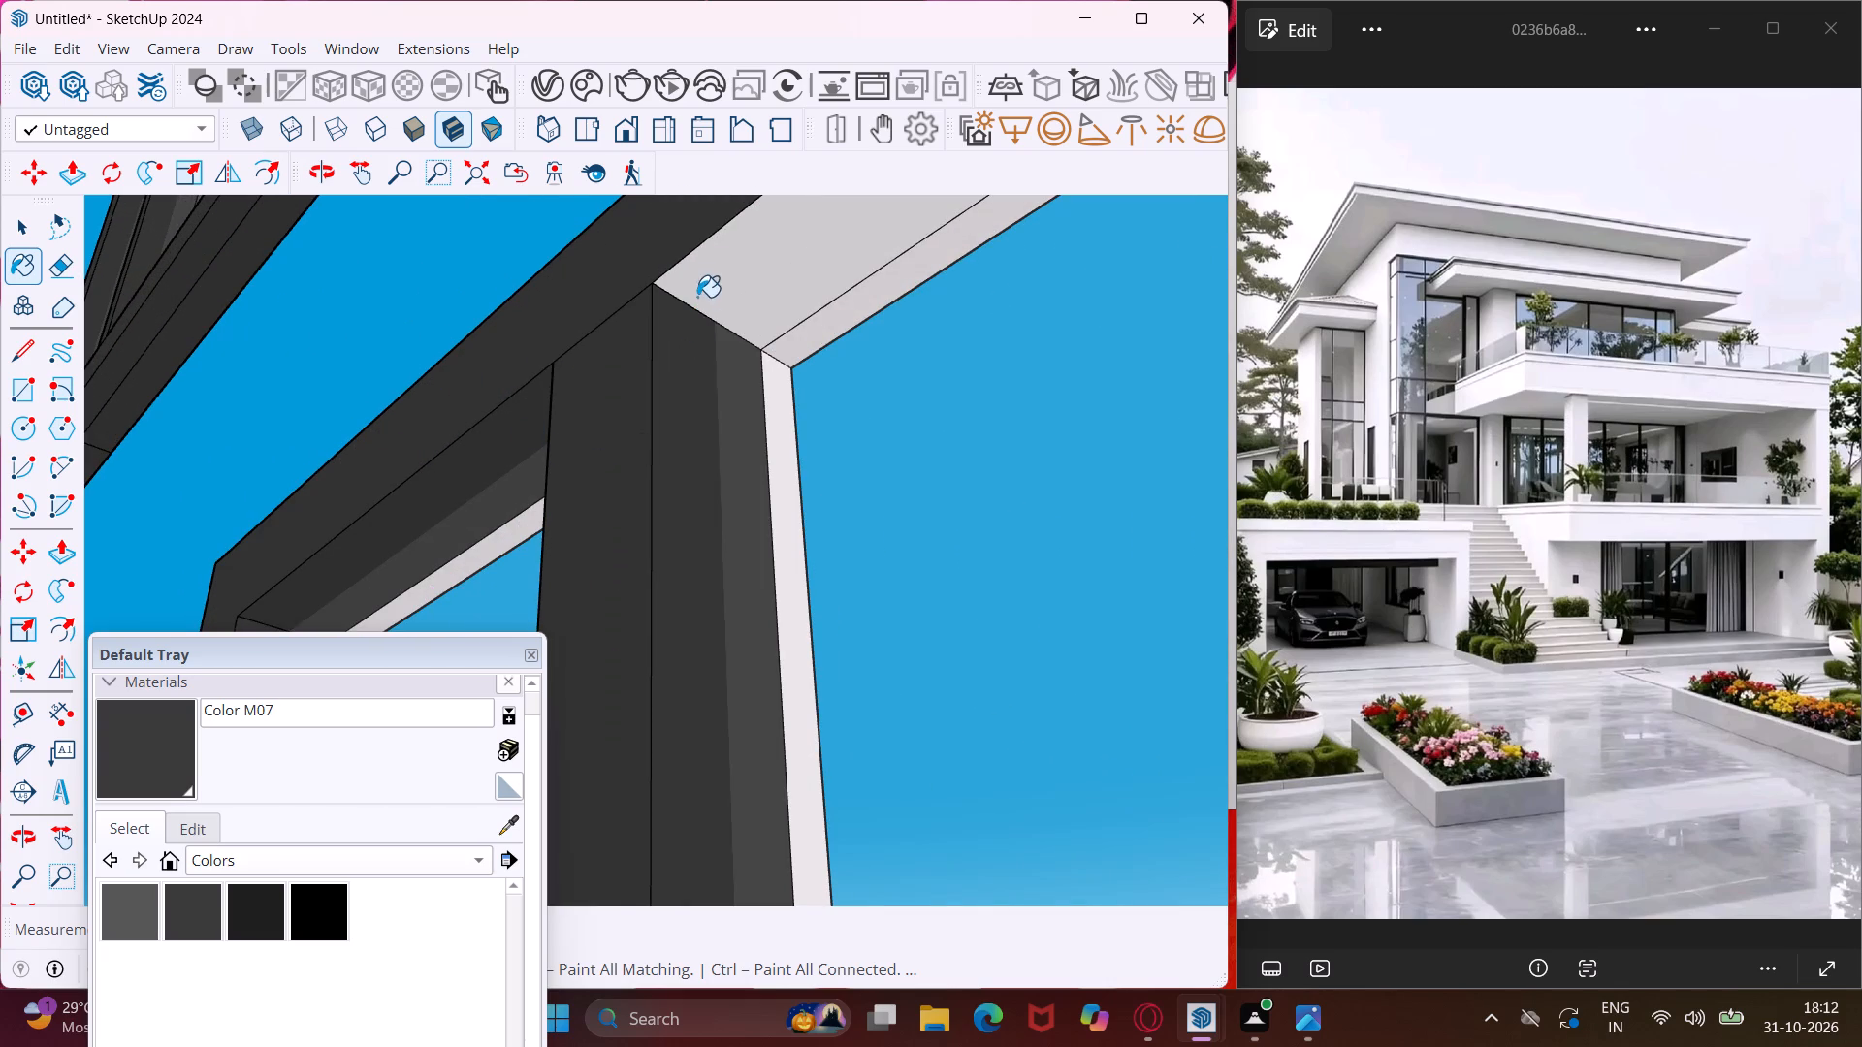
click(699, 289)
Paint the bottom rail's light upper face in the first three bays and the white side faces of the first two uprights with Color M07.
scroll(605, 301, down, 12)
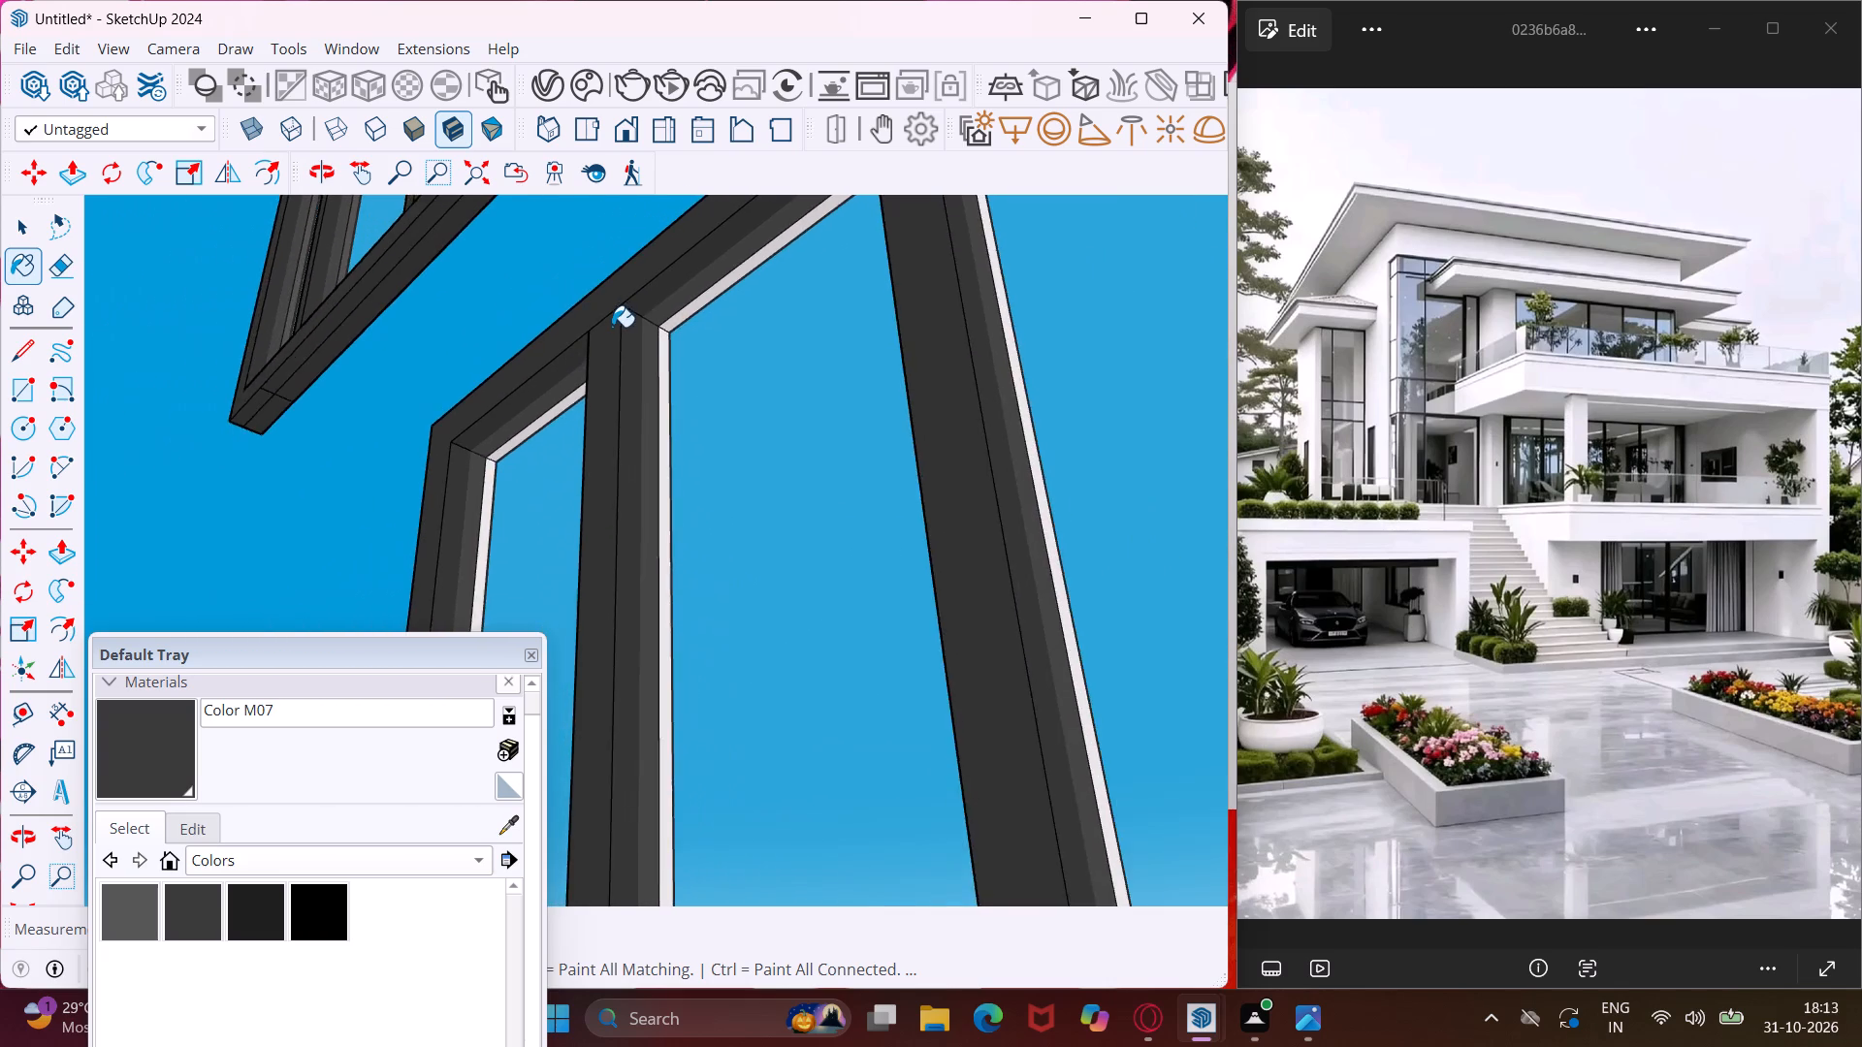
scroll(613, 327, down, 11)
middle_drag(613, 327, 819, 643)
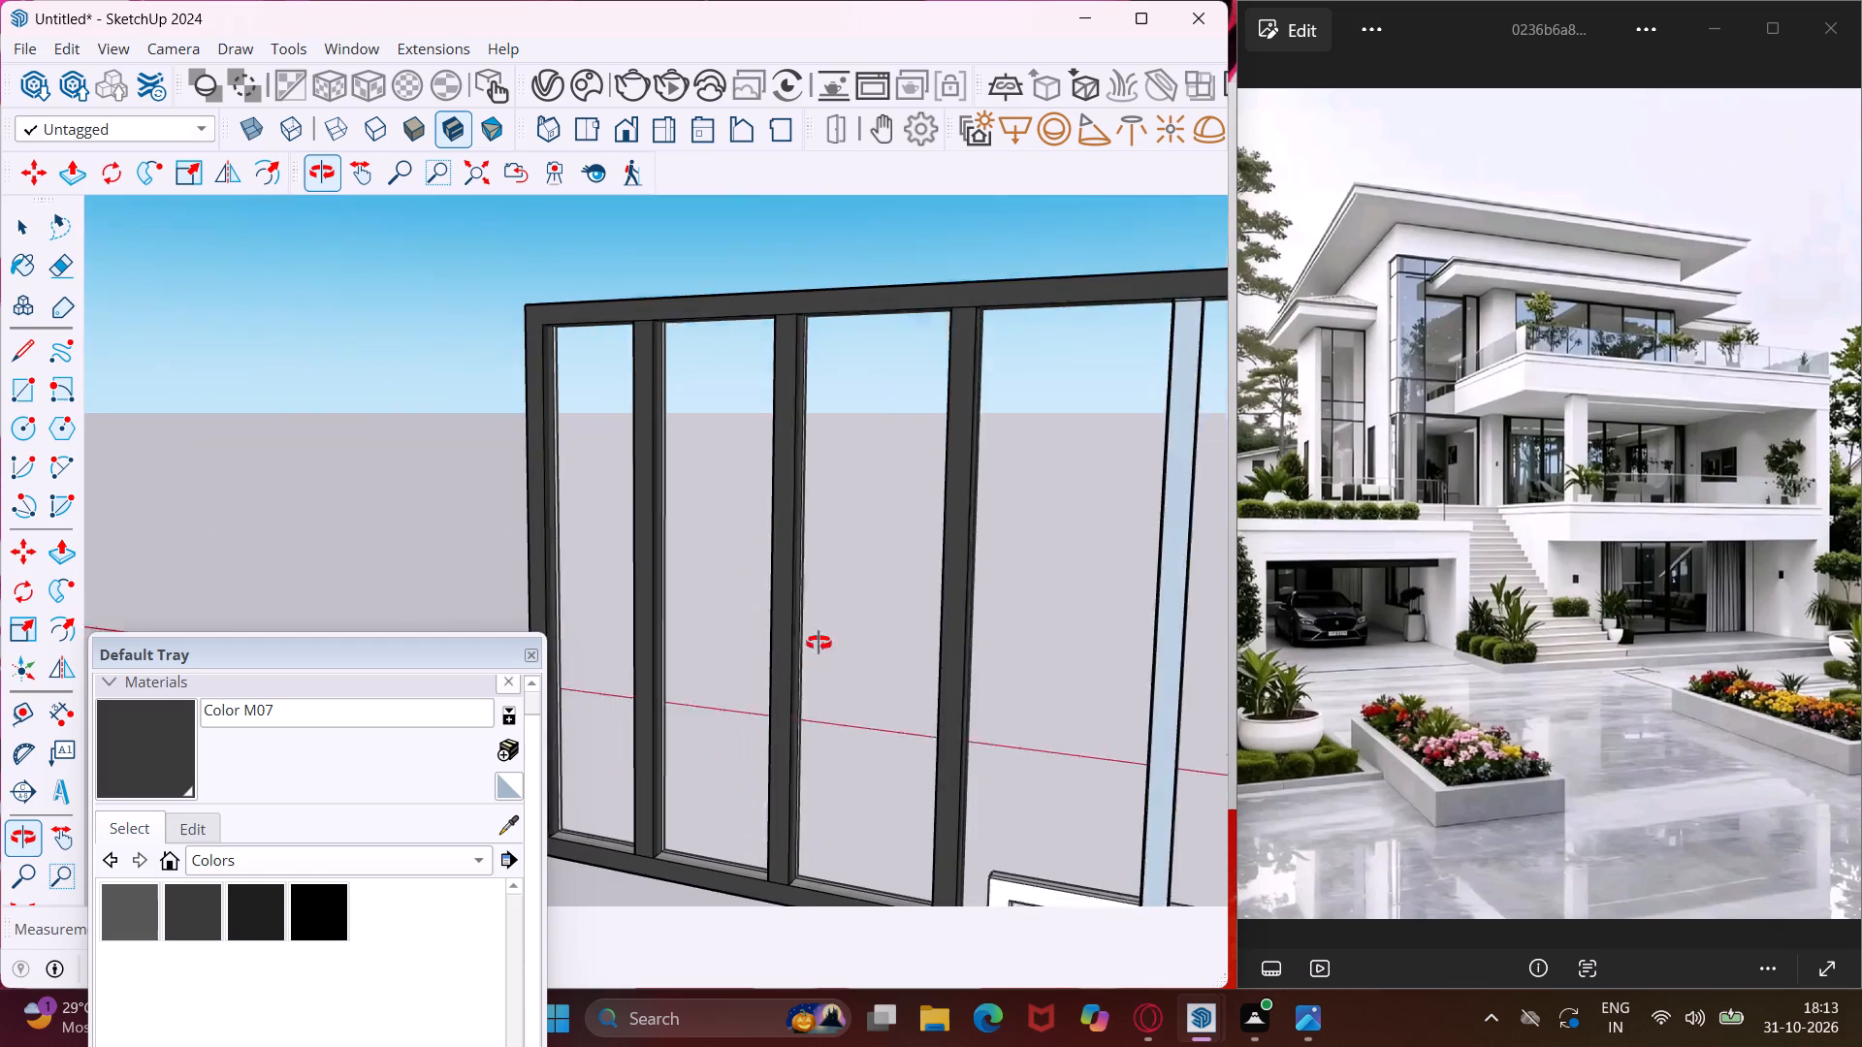
middle_drag(819, 643, 1351, 845)
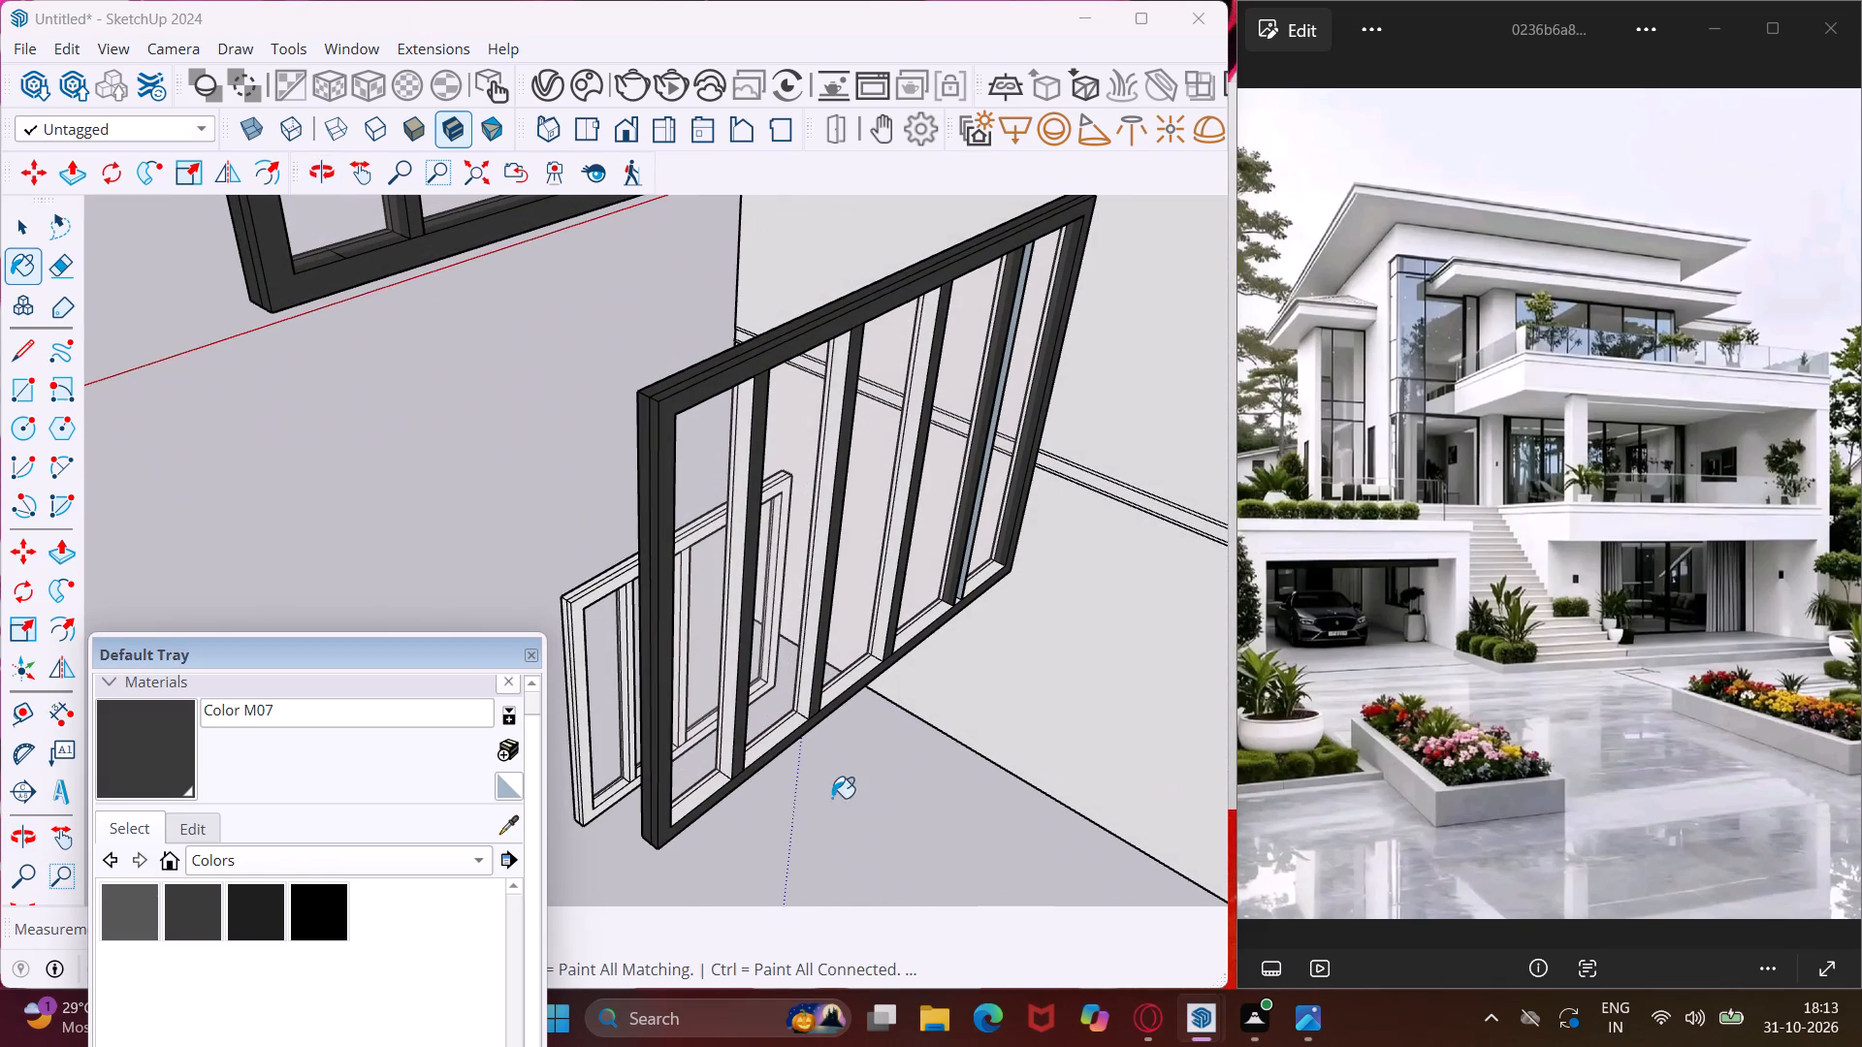
scroll(729, 773, up, 14)
click(729, 775)
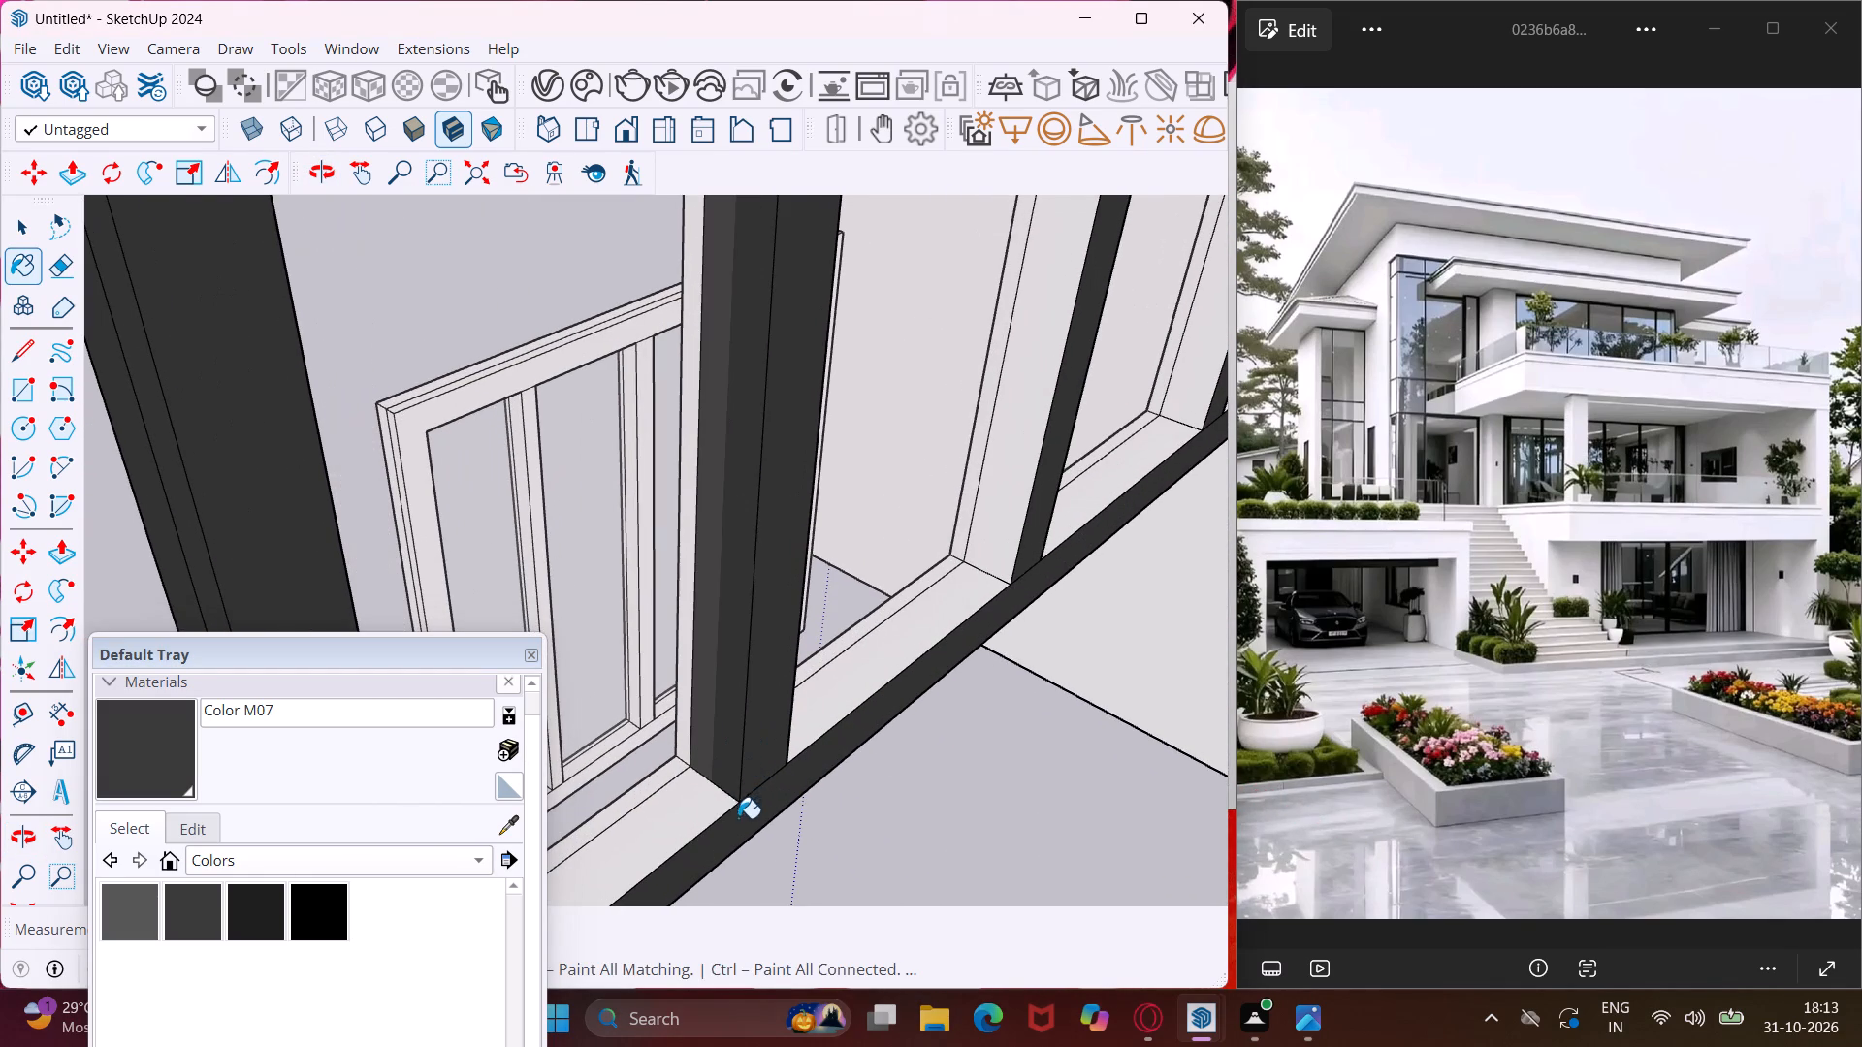
click(722, 816)
click(720, 808)
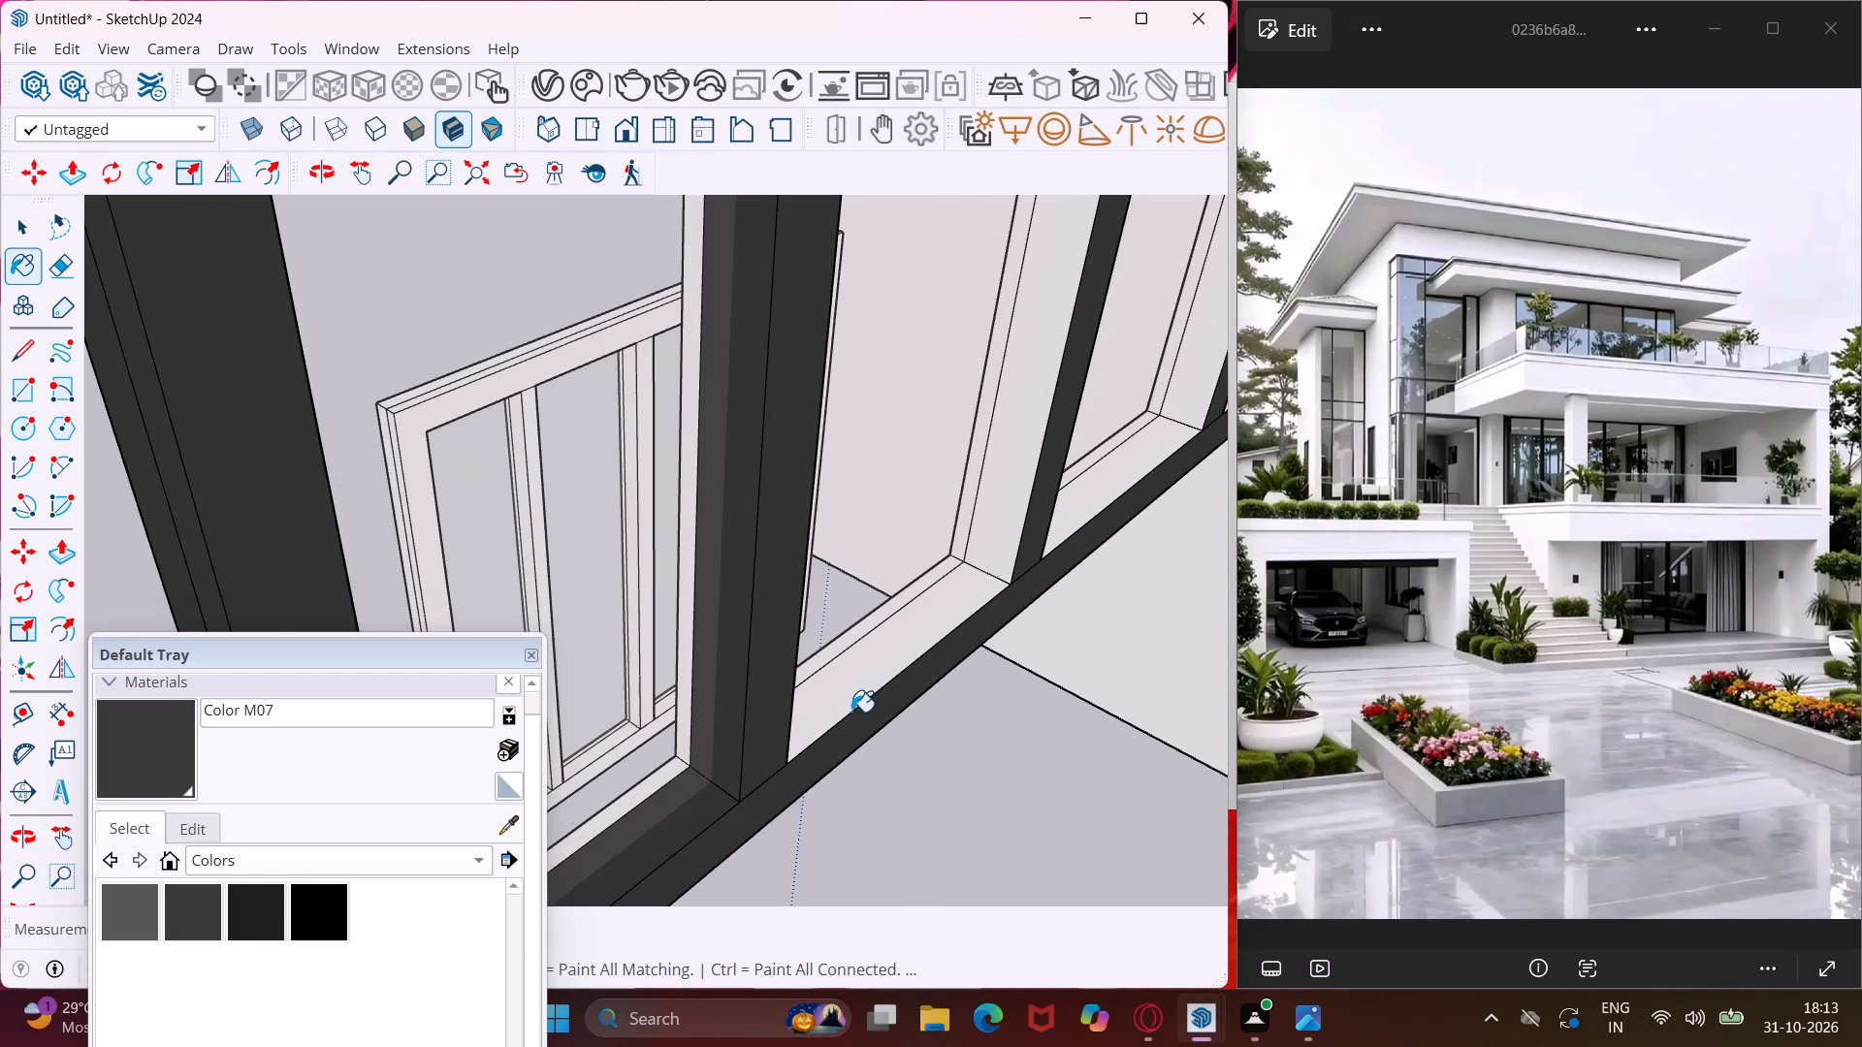
click(851, 712)
click(947, 632)
click(1024, 523)
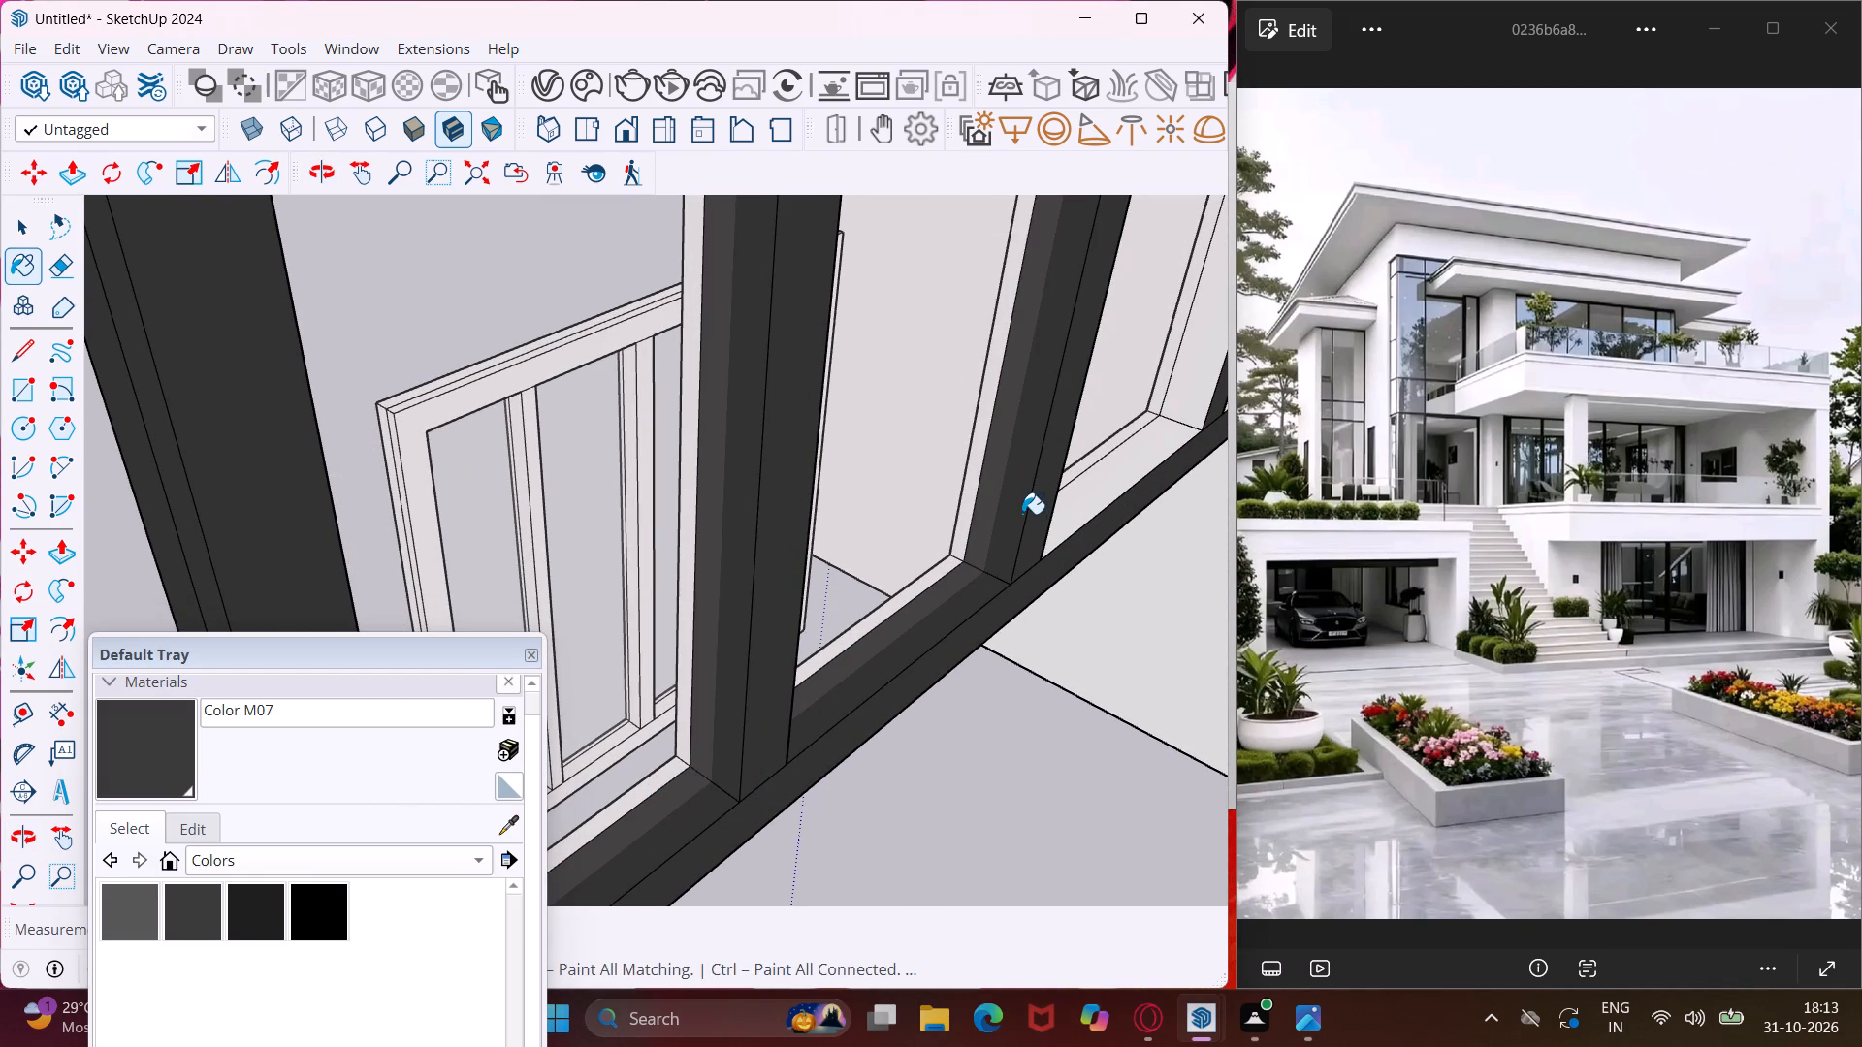
click(1068, 533)
Paint the third upright's white side face and the bottom rail's light upper face in the last two bays with Color M07.
scroll(891, 637, down, 6)
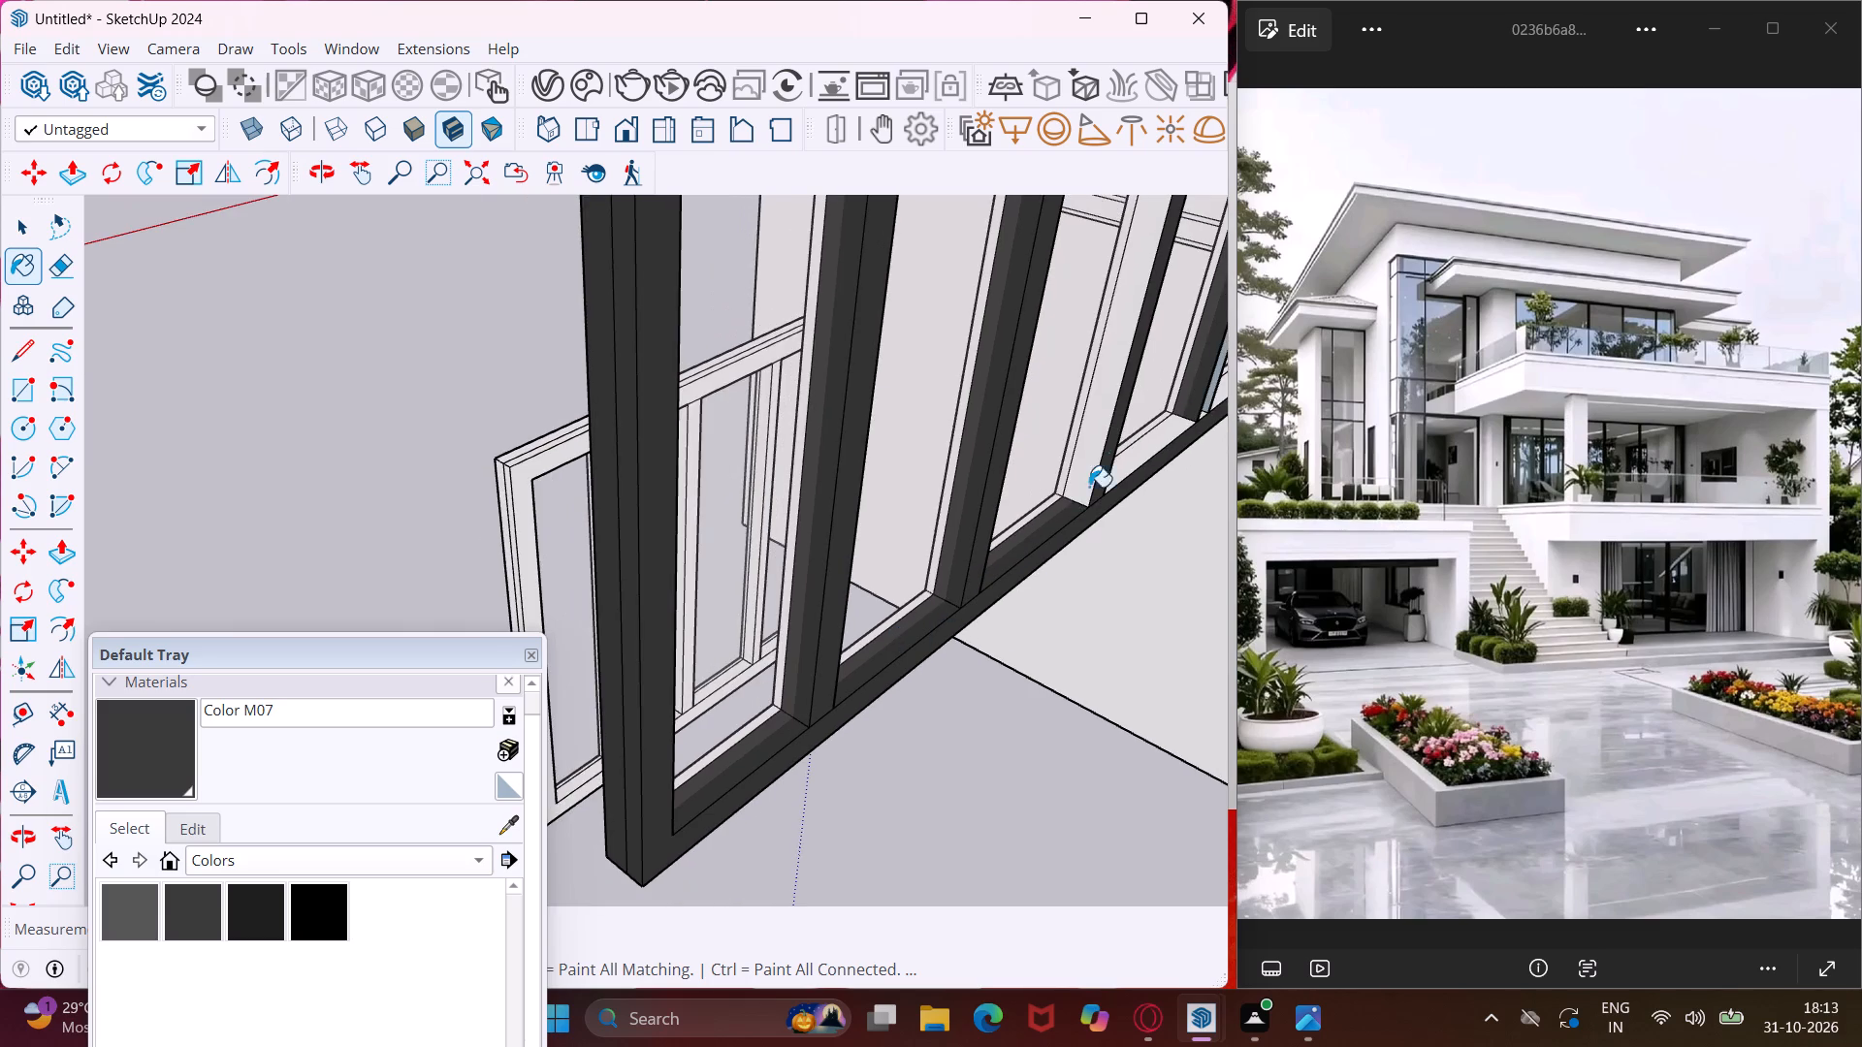
scroll(1112, 440, up, 4)
click(1110, 405)
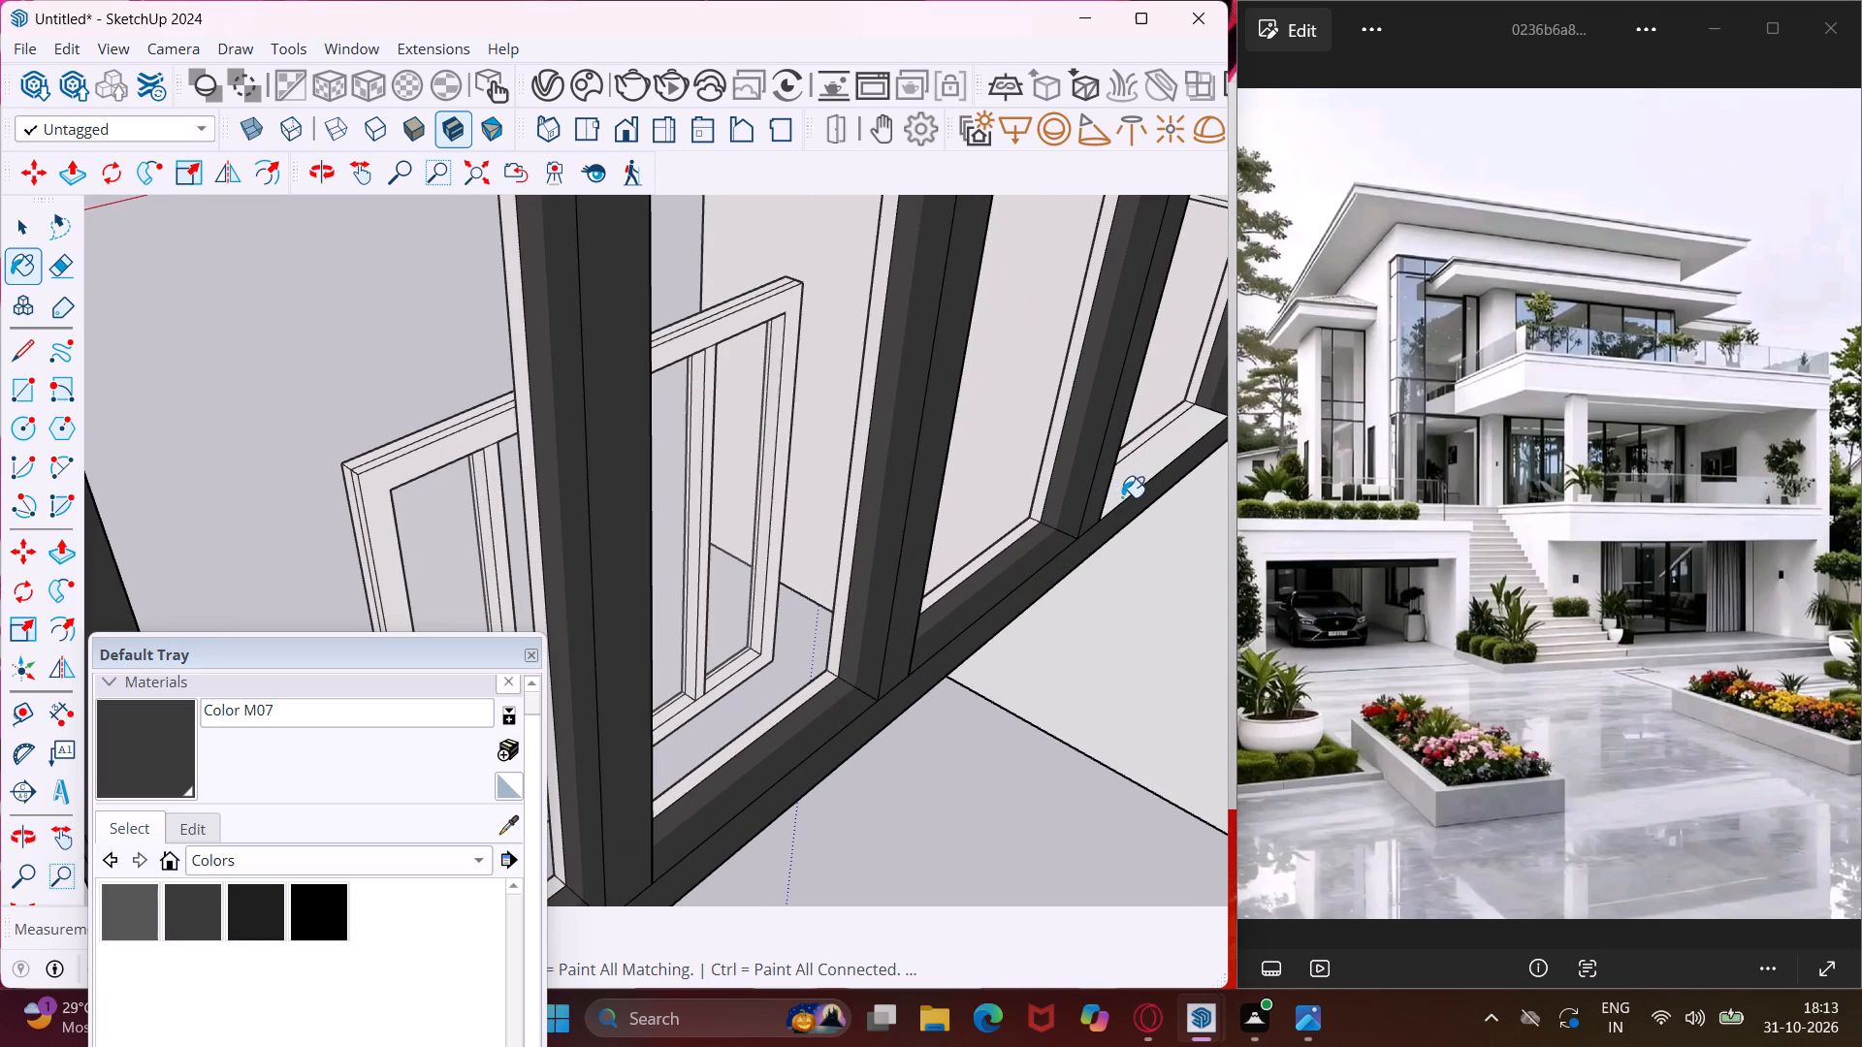
click(1122, 497)
middle_drag(1113, 495, 997, 539)
scroll(976, 569, down, 6)
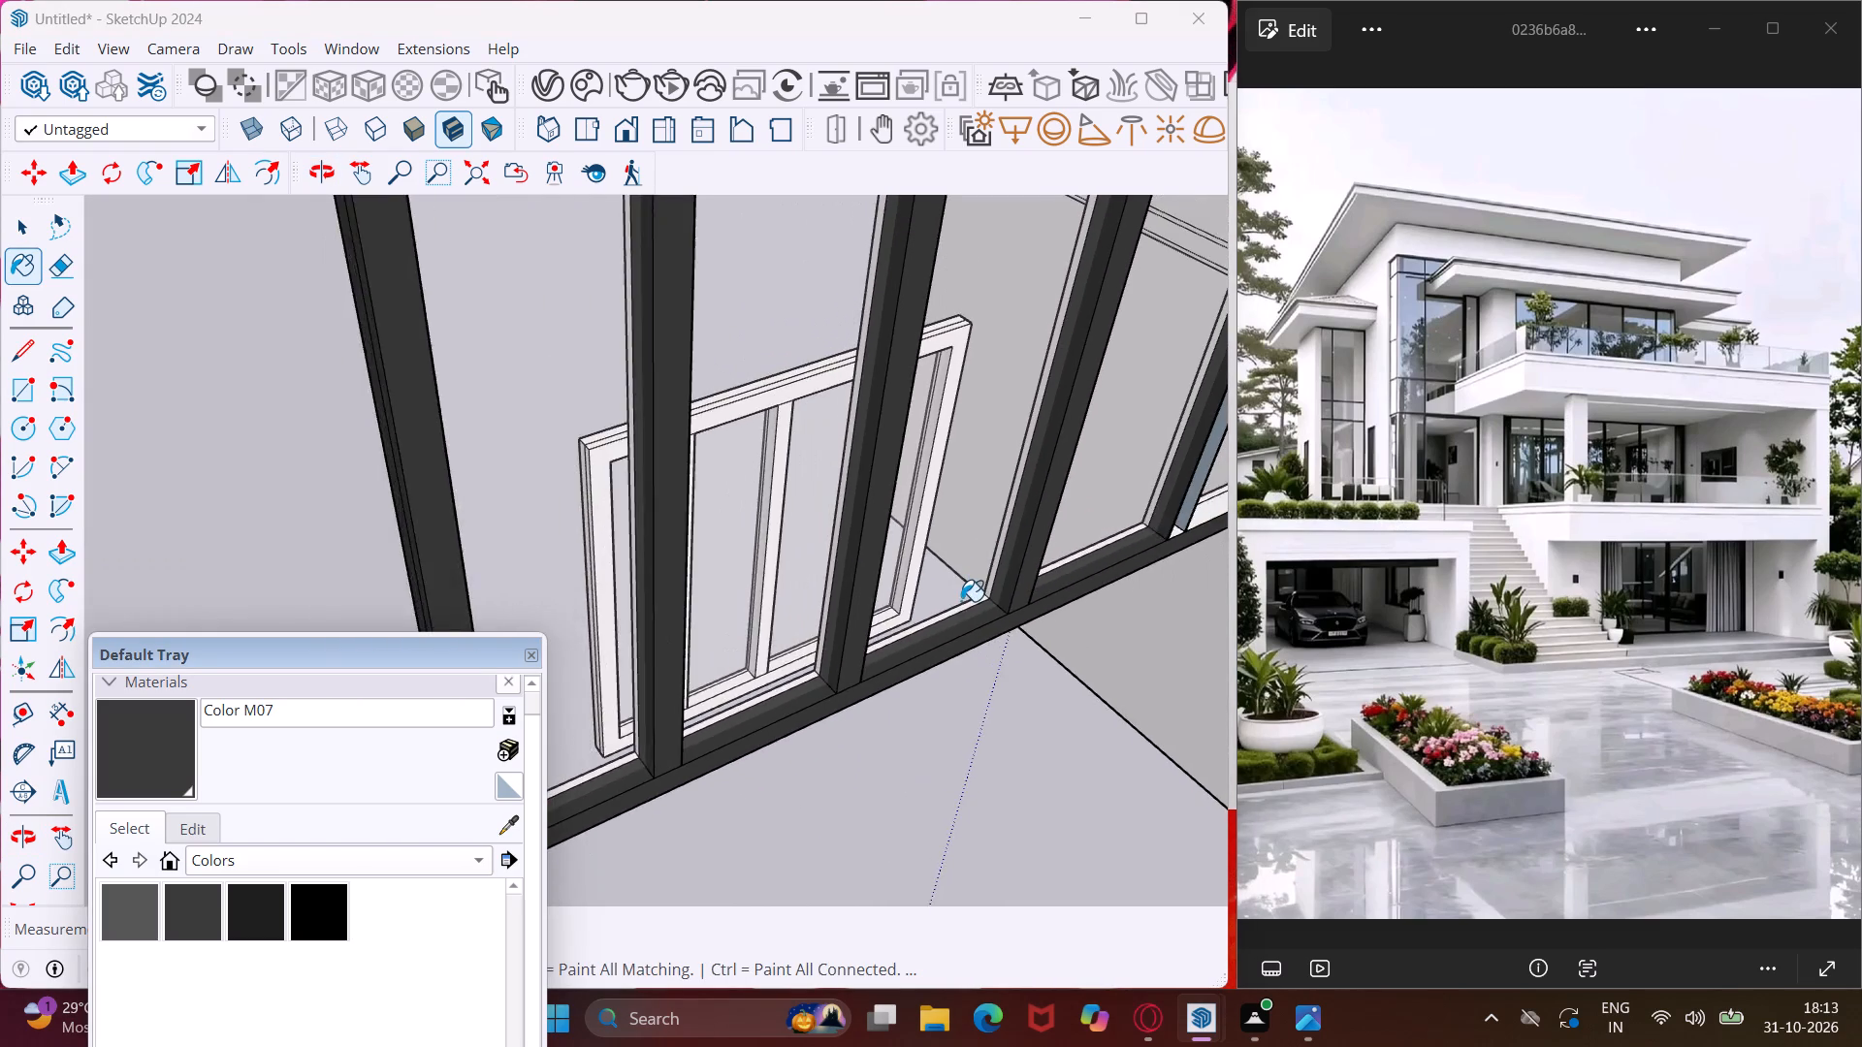
scroll(961, 601, down, 8)
scroll(1129, 537, up, 11)
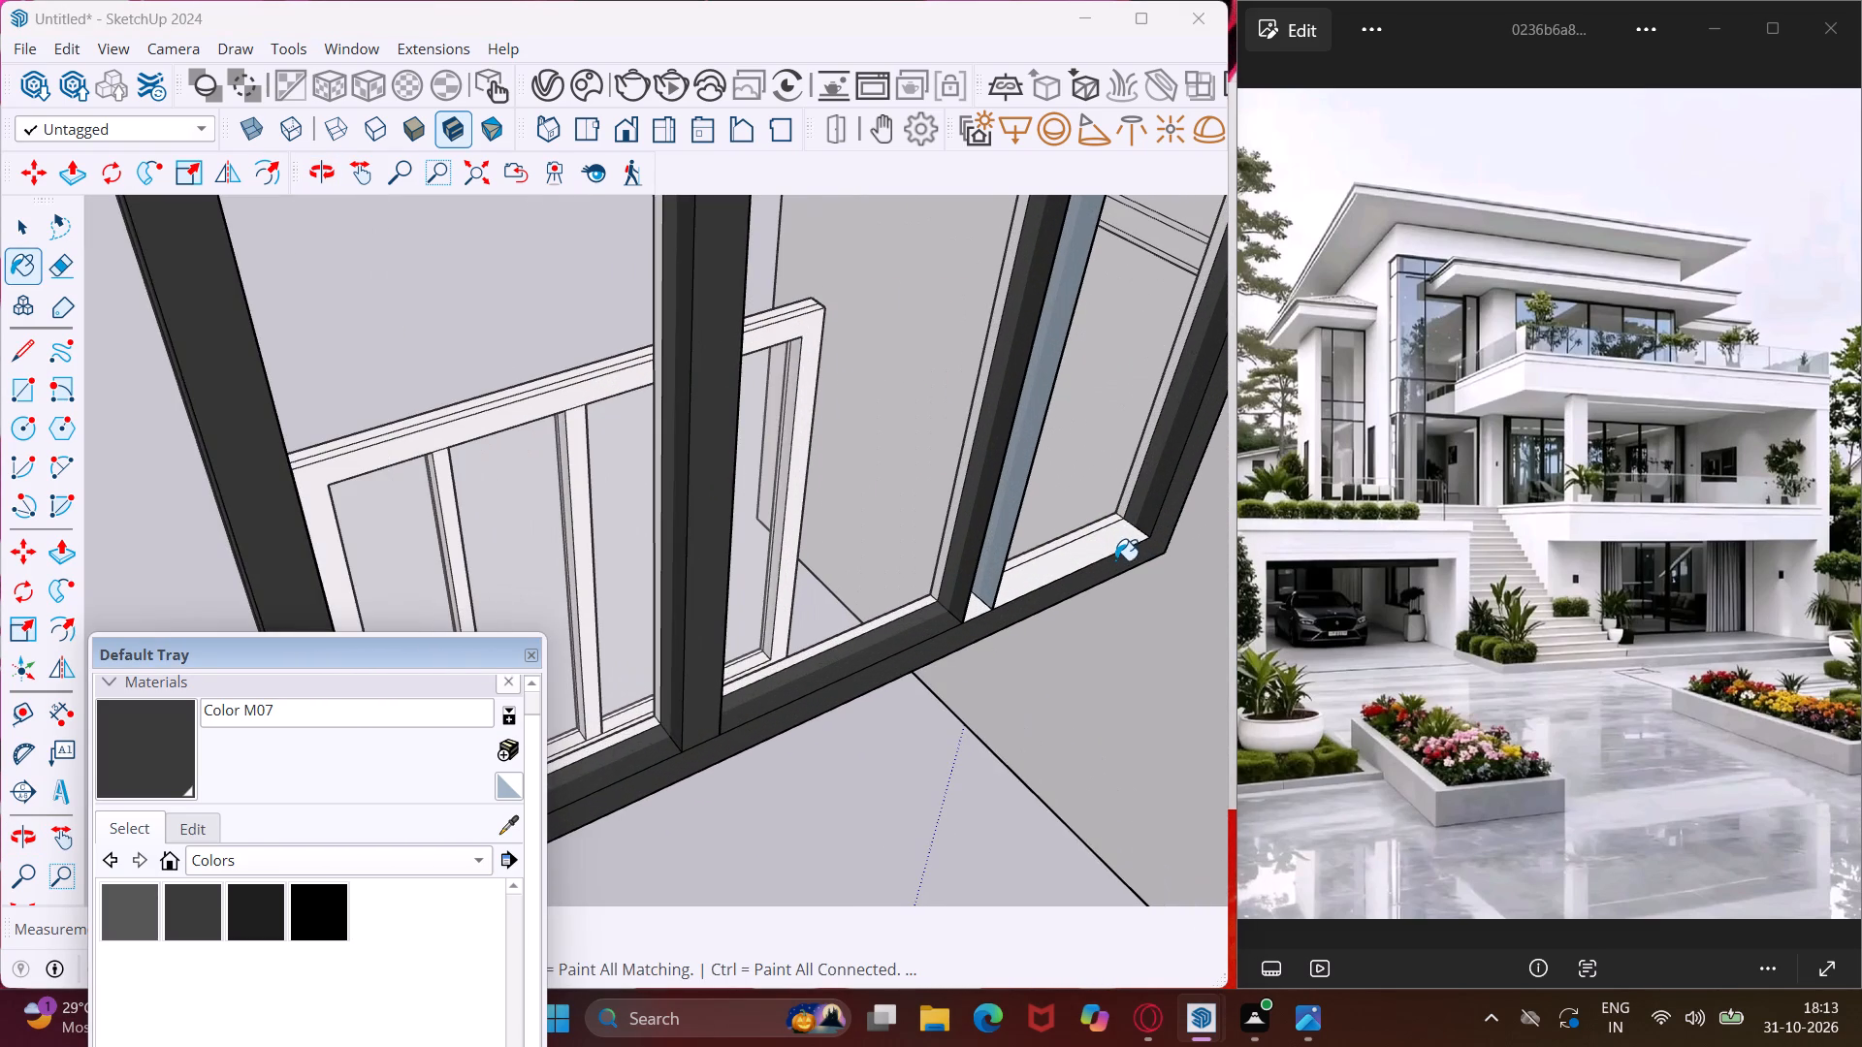
click(1106, 556)
Paint the thin white strips on three uprights and along the adjoining bottom-rail bays on the frame's opposite side with Color M07.
scroll(1099, 558, down, 12)
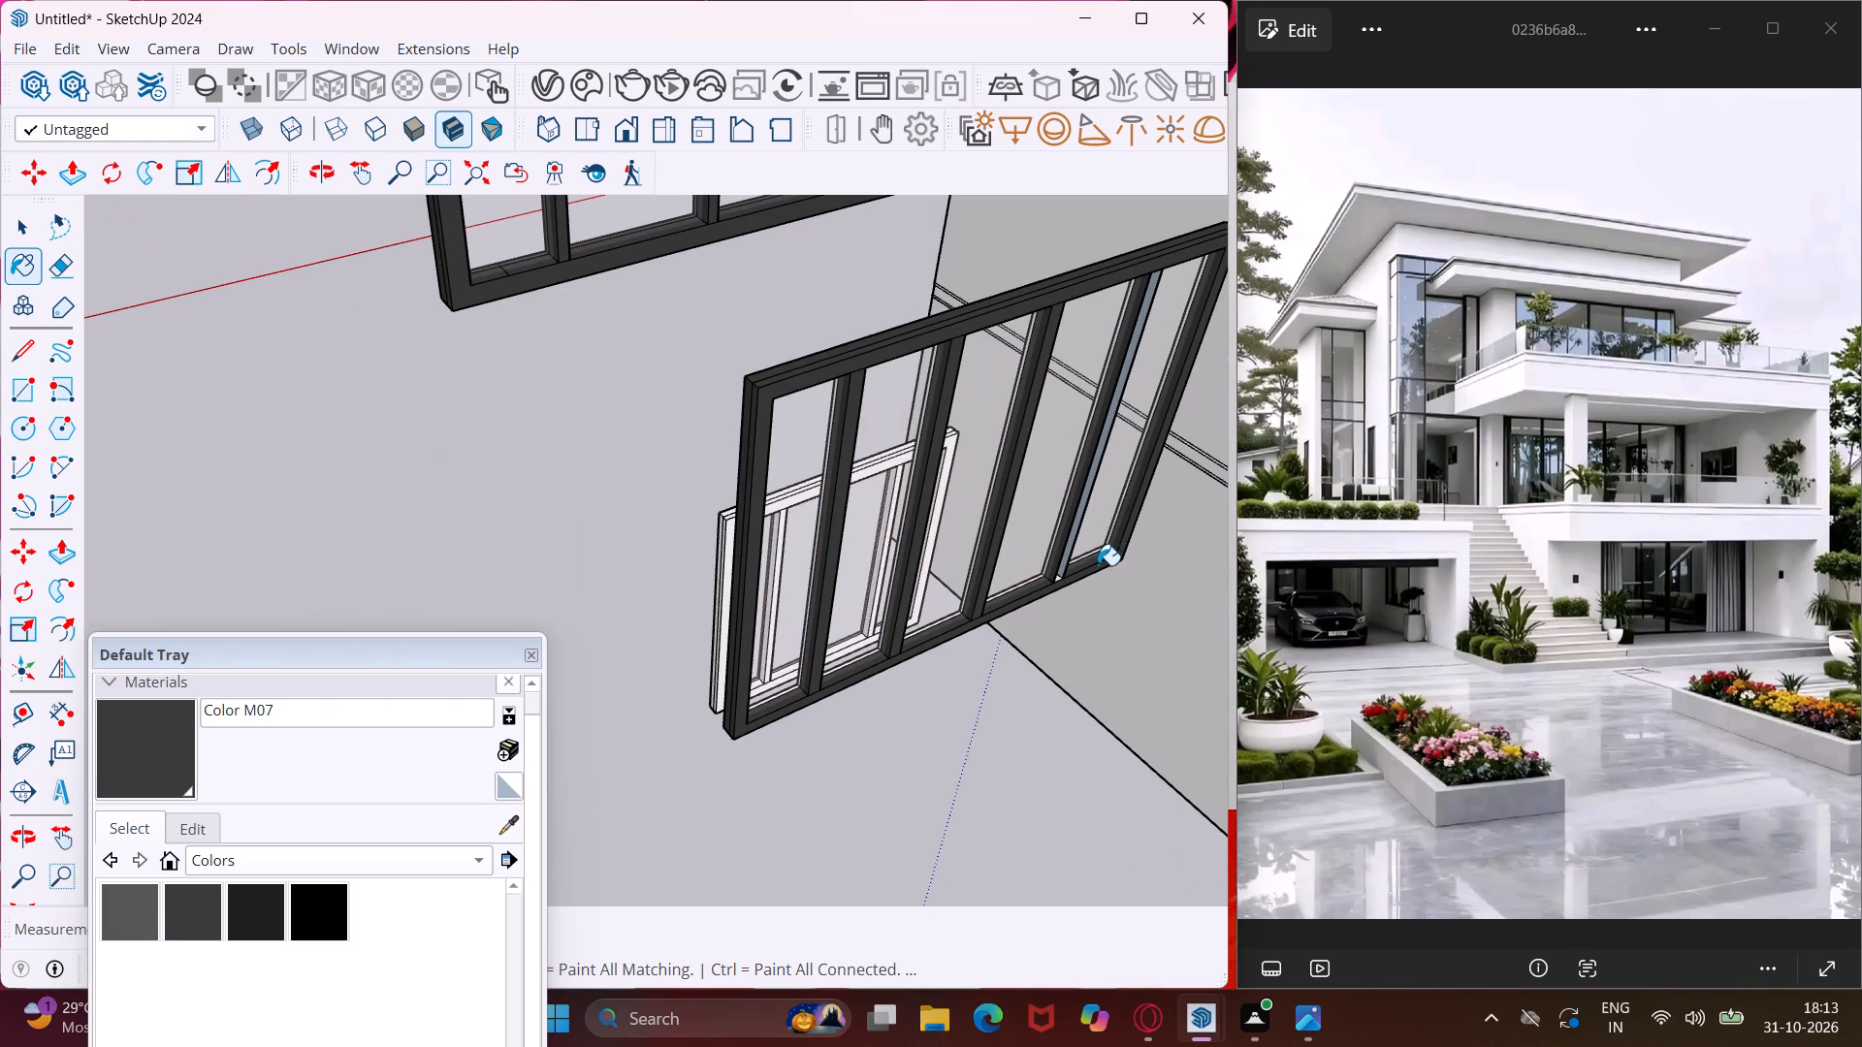
middle_drag(691, 556, 1446, 515)
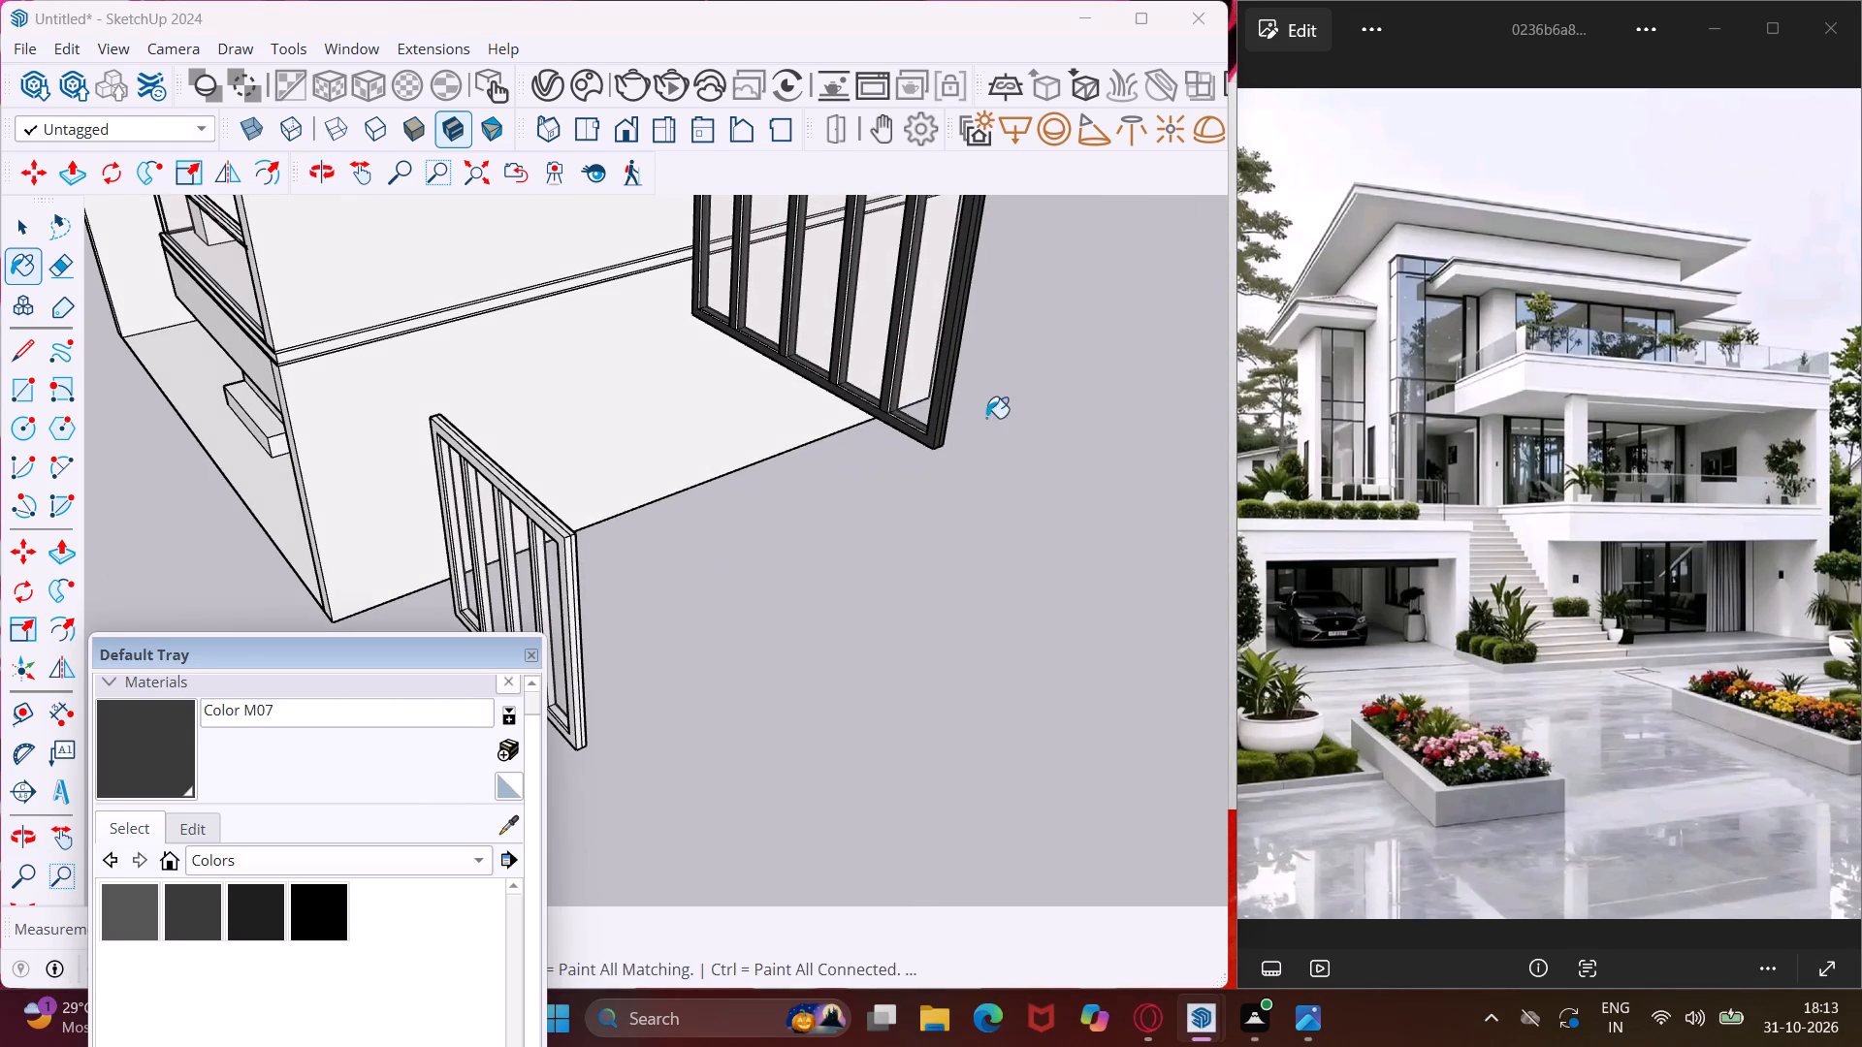
scroll(881, 352, up, 16)
scroll(876, 460, up, 5)
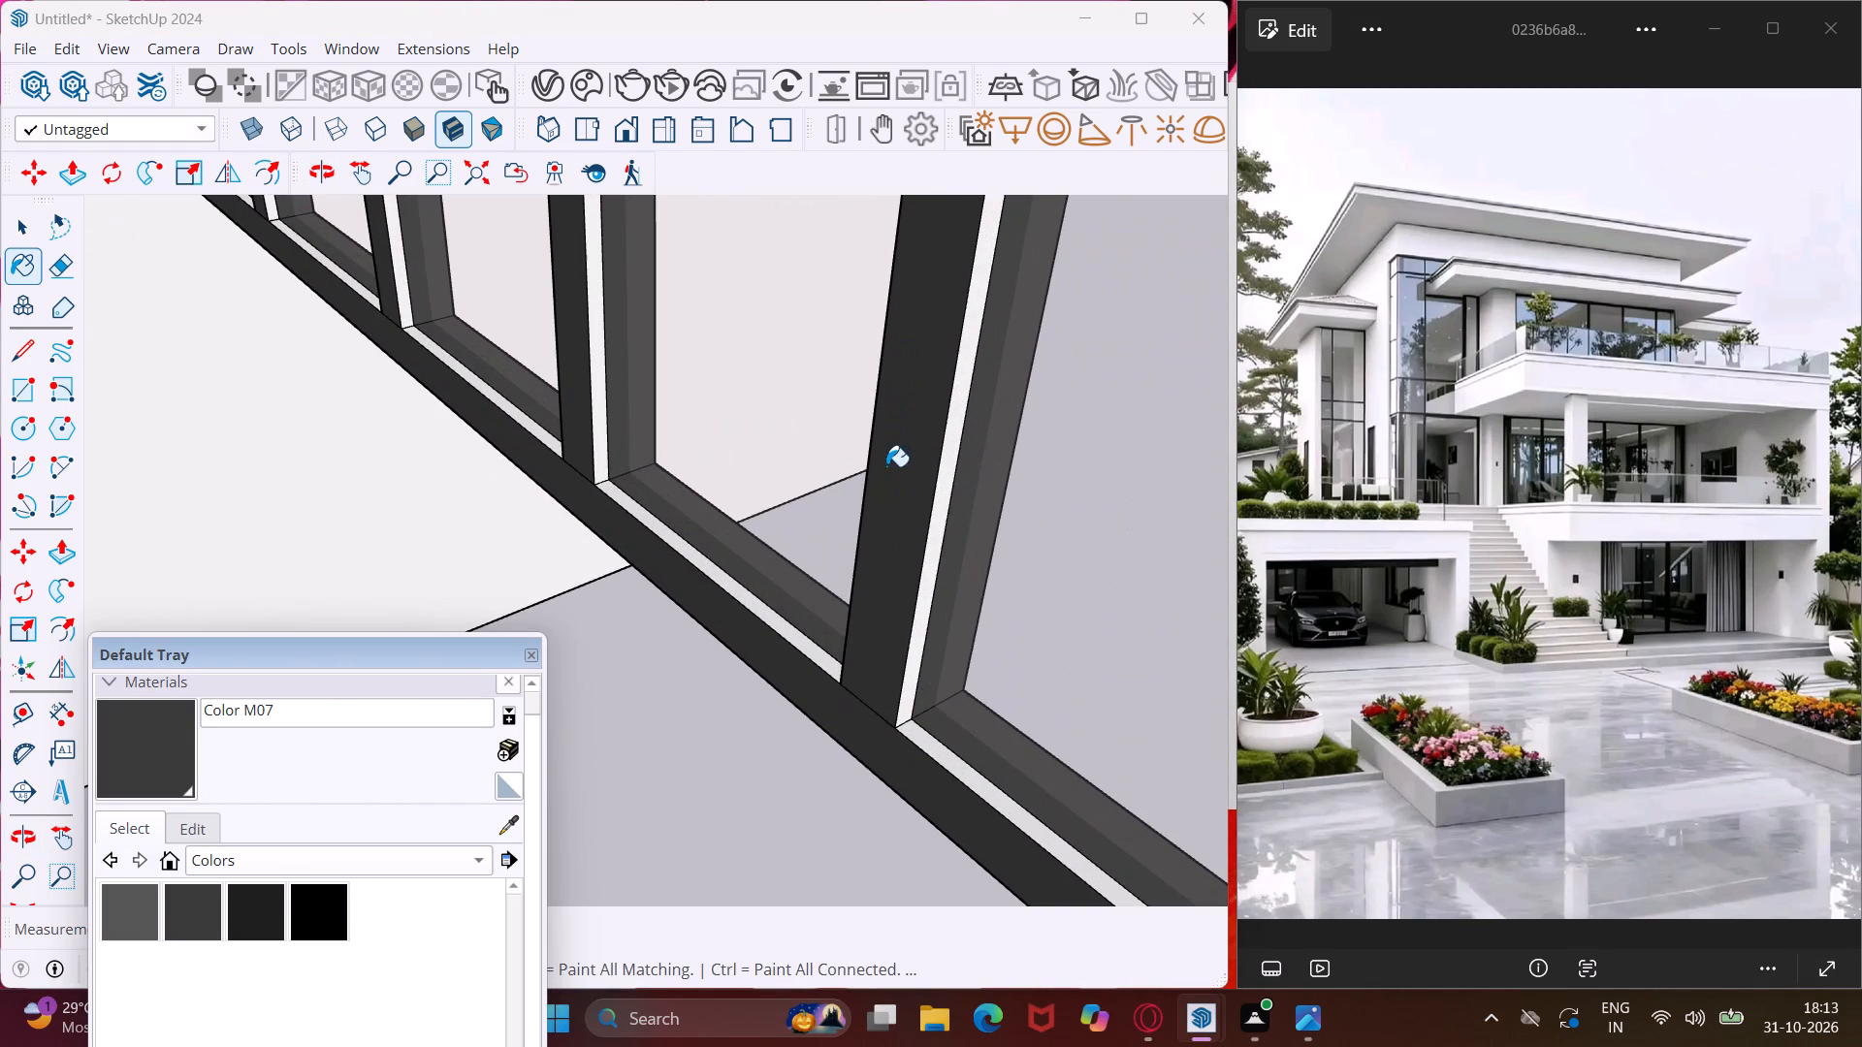
click(936, 526)
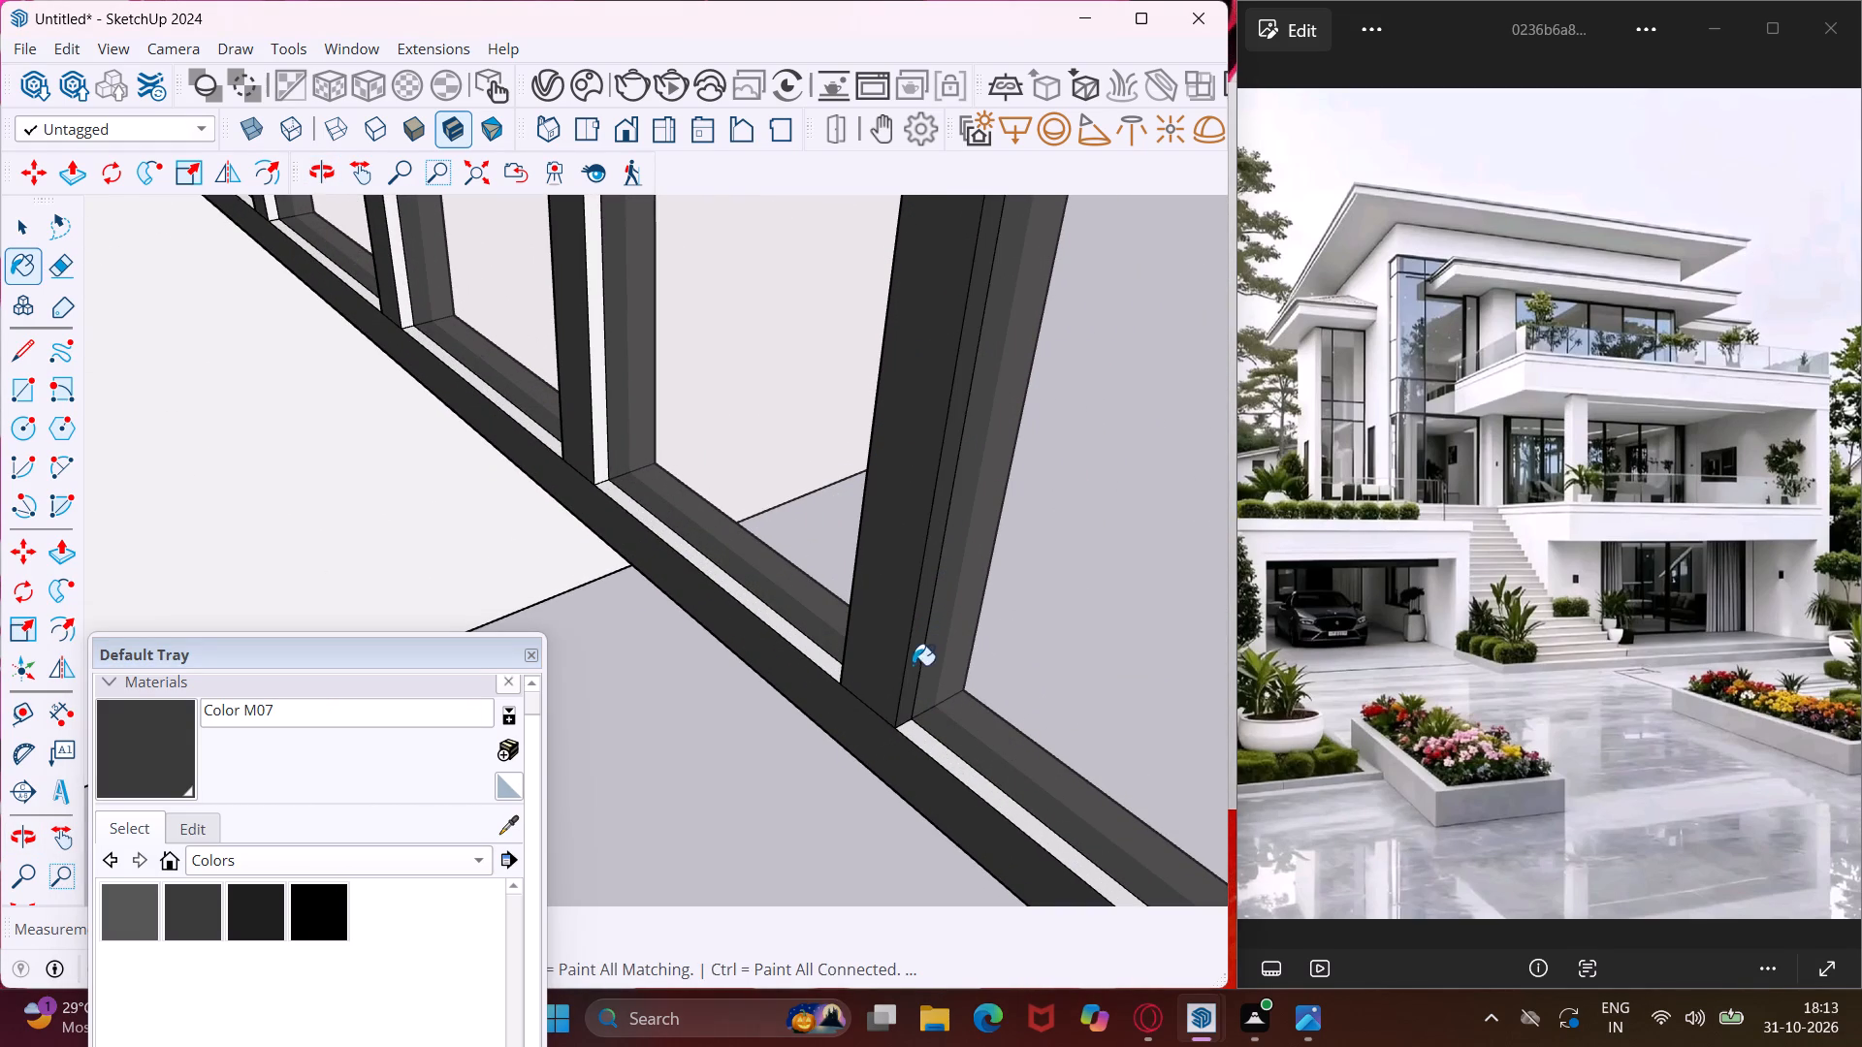
click(910, 739)
scroll(900, 746, up, 3)
click(933, 752)
click(914, 730)
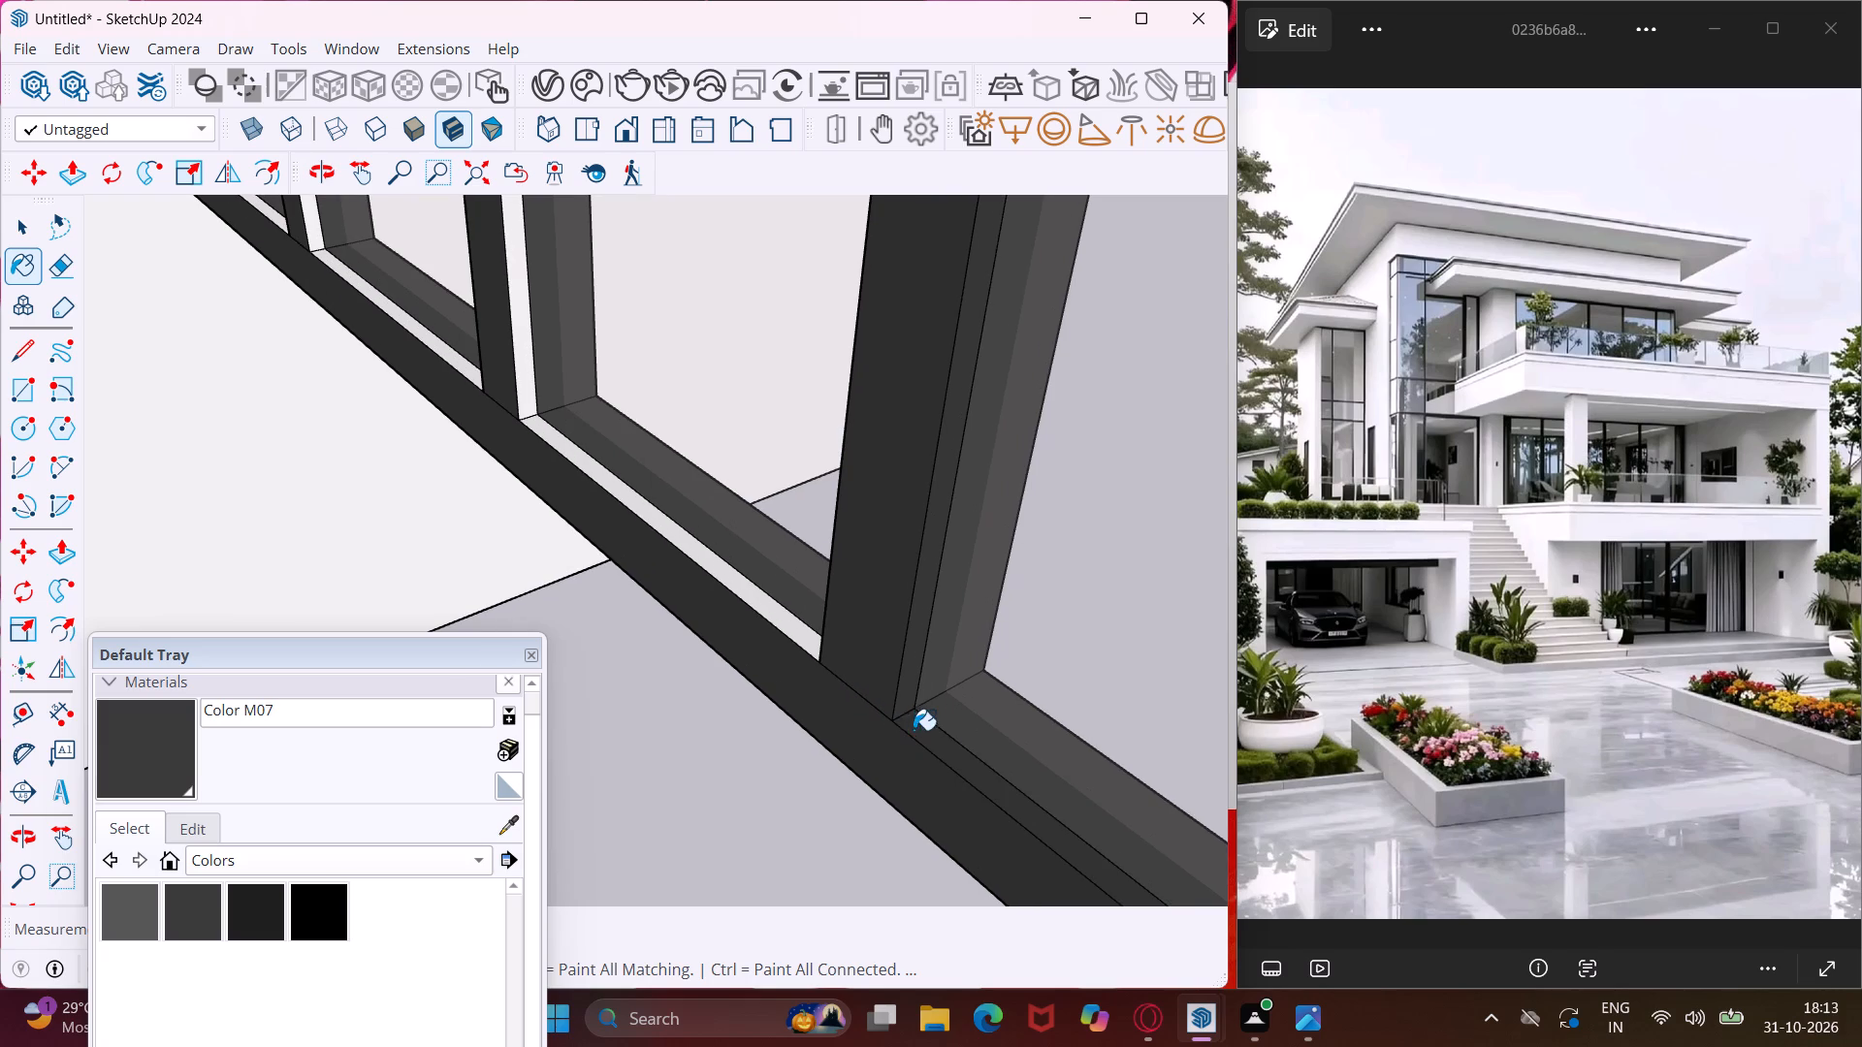
click(800, 643)
click(526, 376)
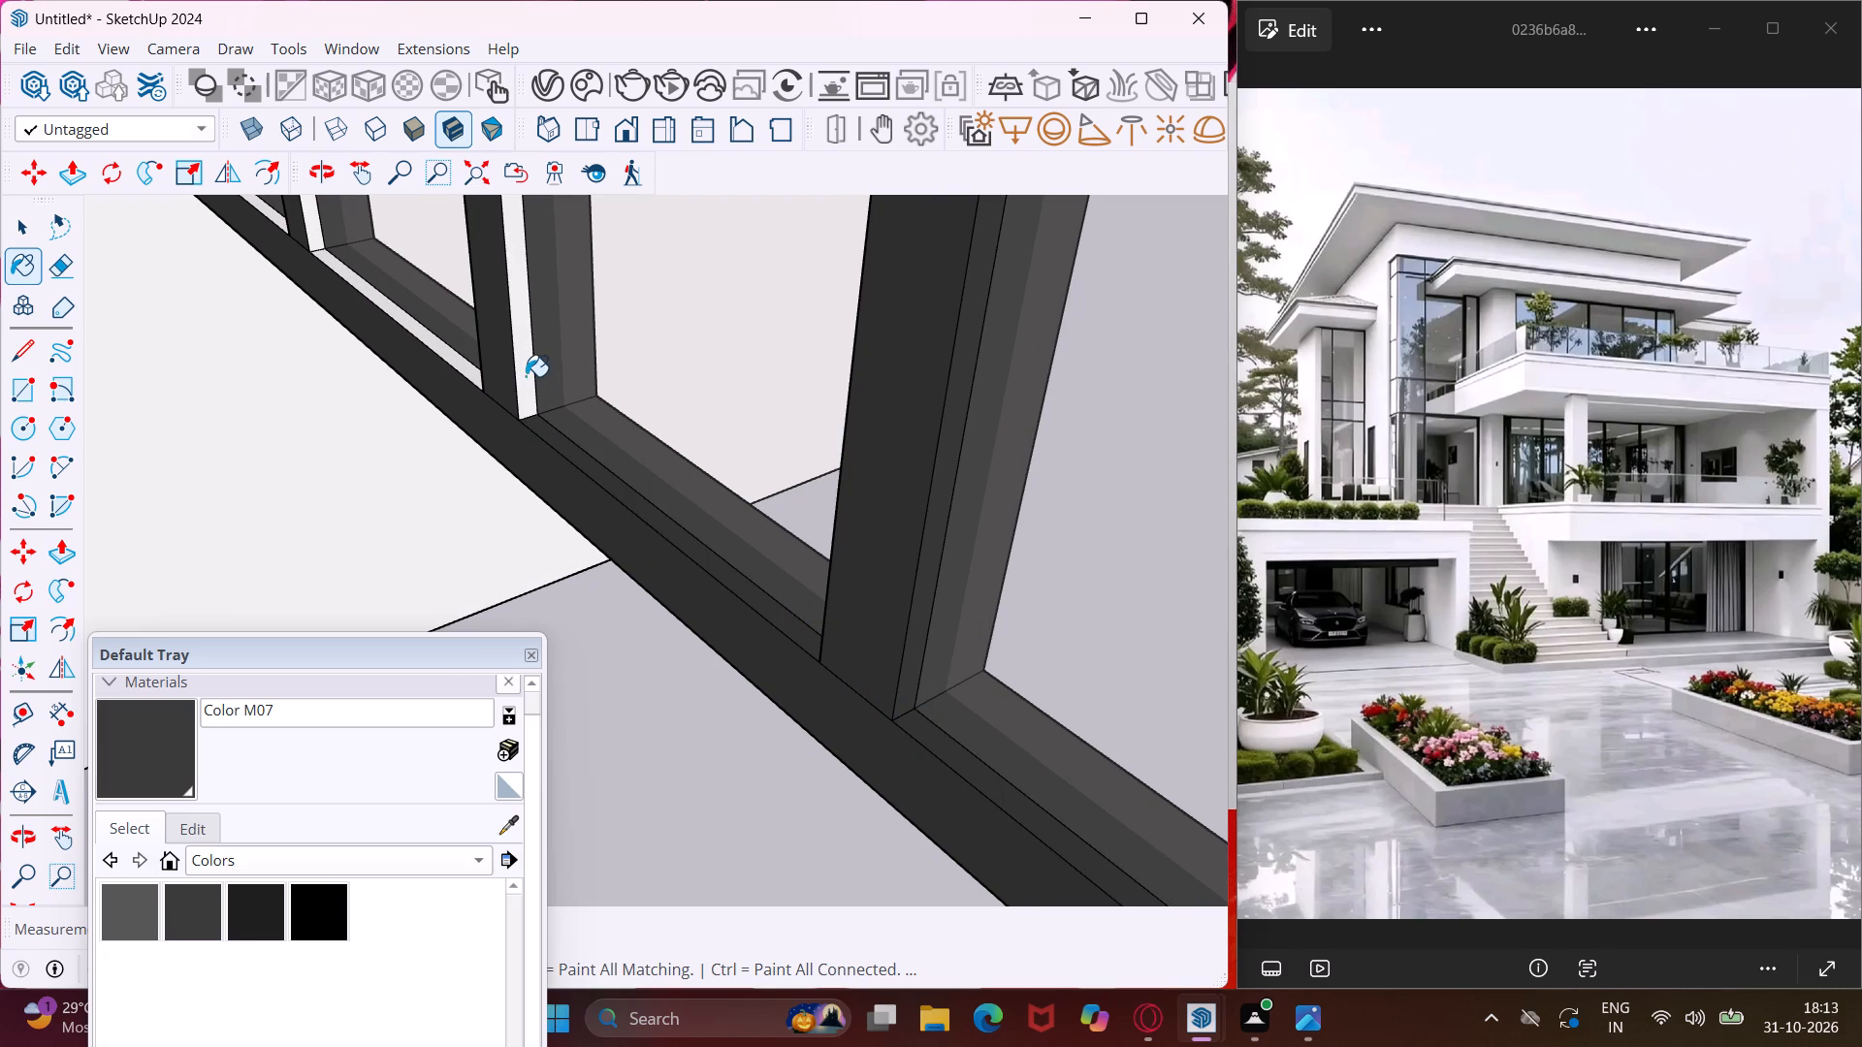
click(457, 360)
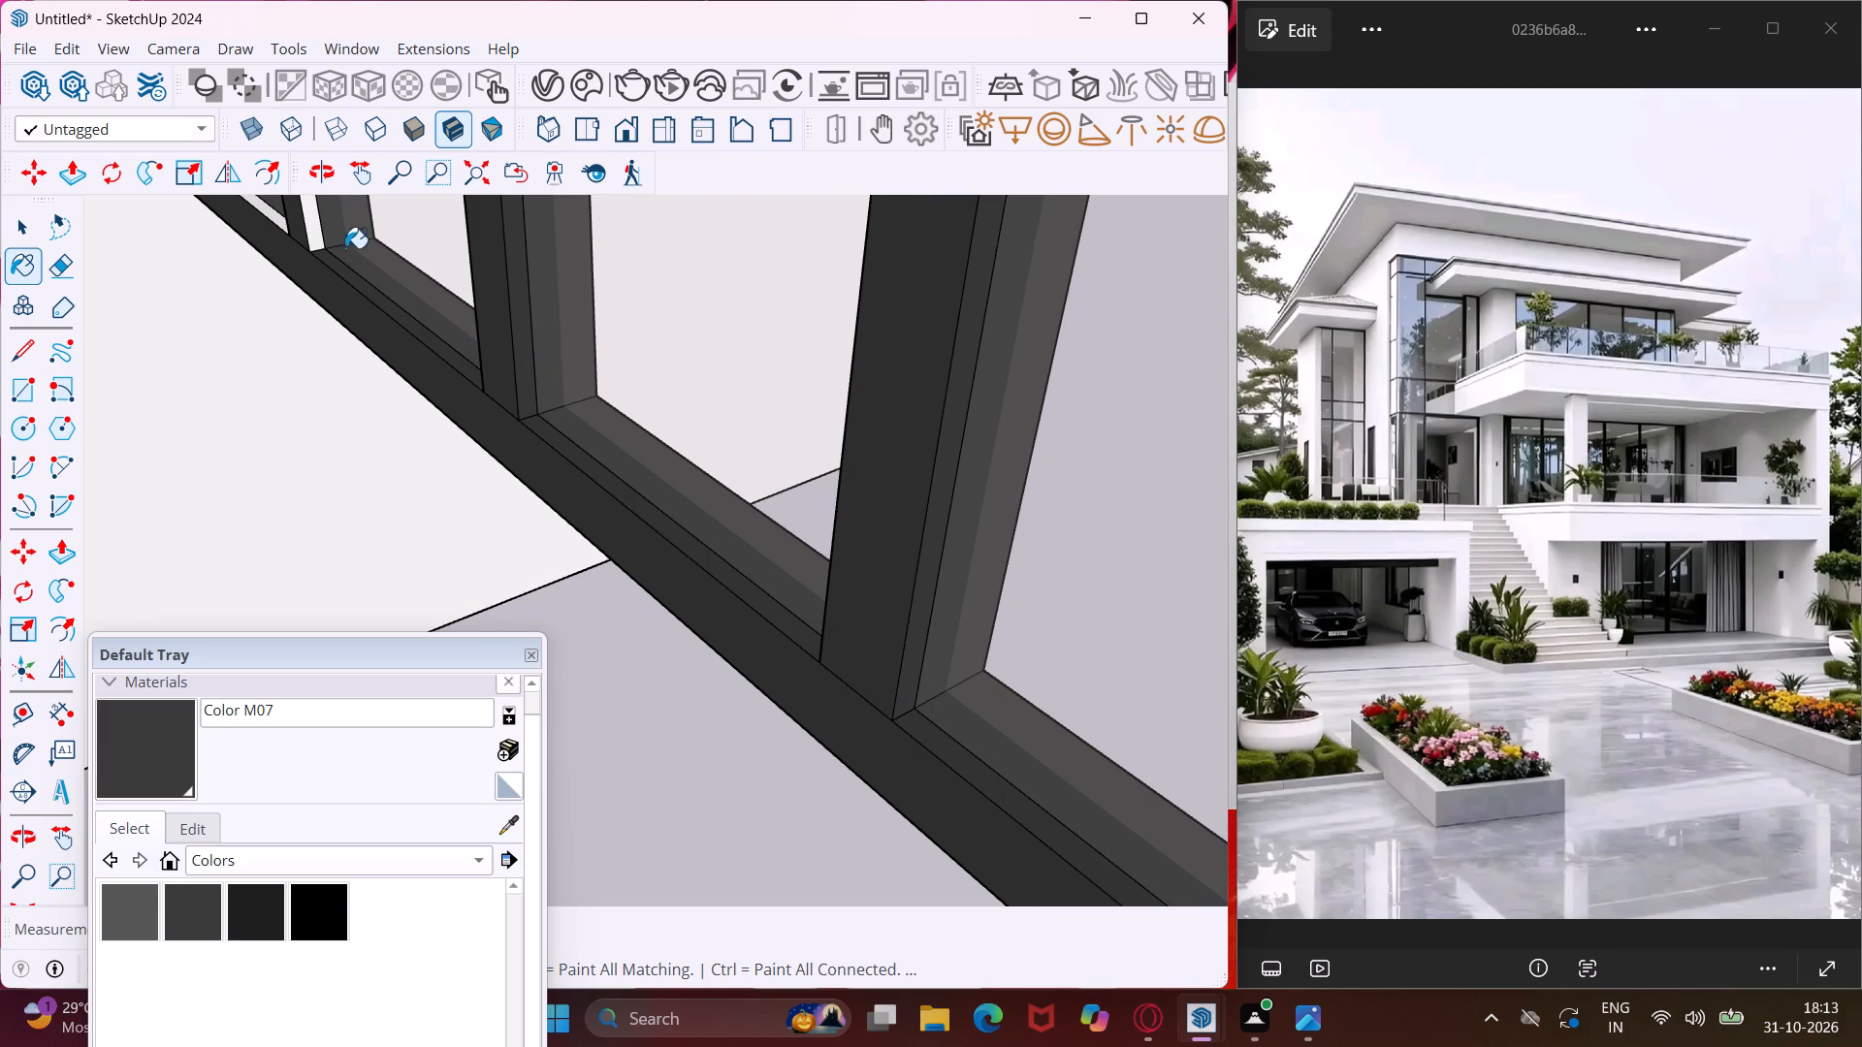
click(314, 223)
Paint the thin white strips along the bottom rail's remaining two bays and on the upright between them with Color M07.
scroll(314, 229, up, 1)
middle_drag(315, 233, 646, 415)
scroll(650, 417, down, 6)
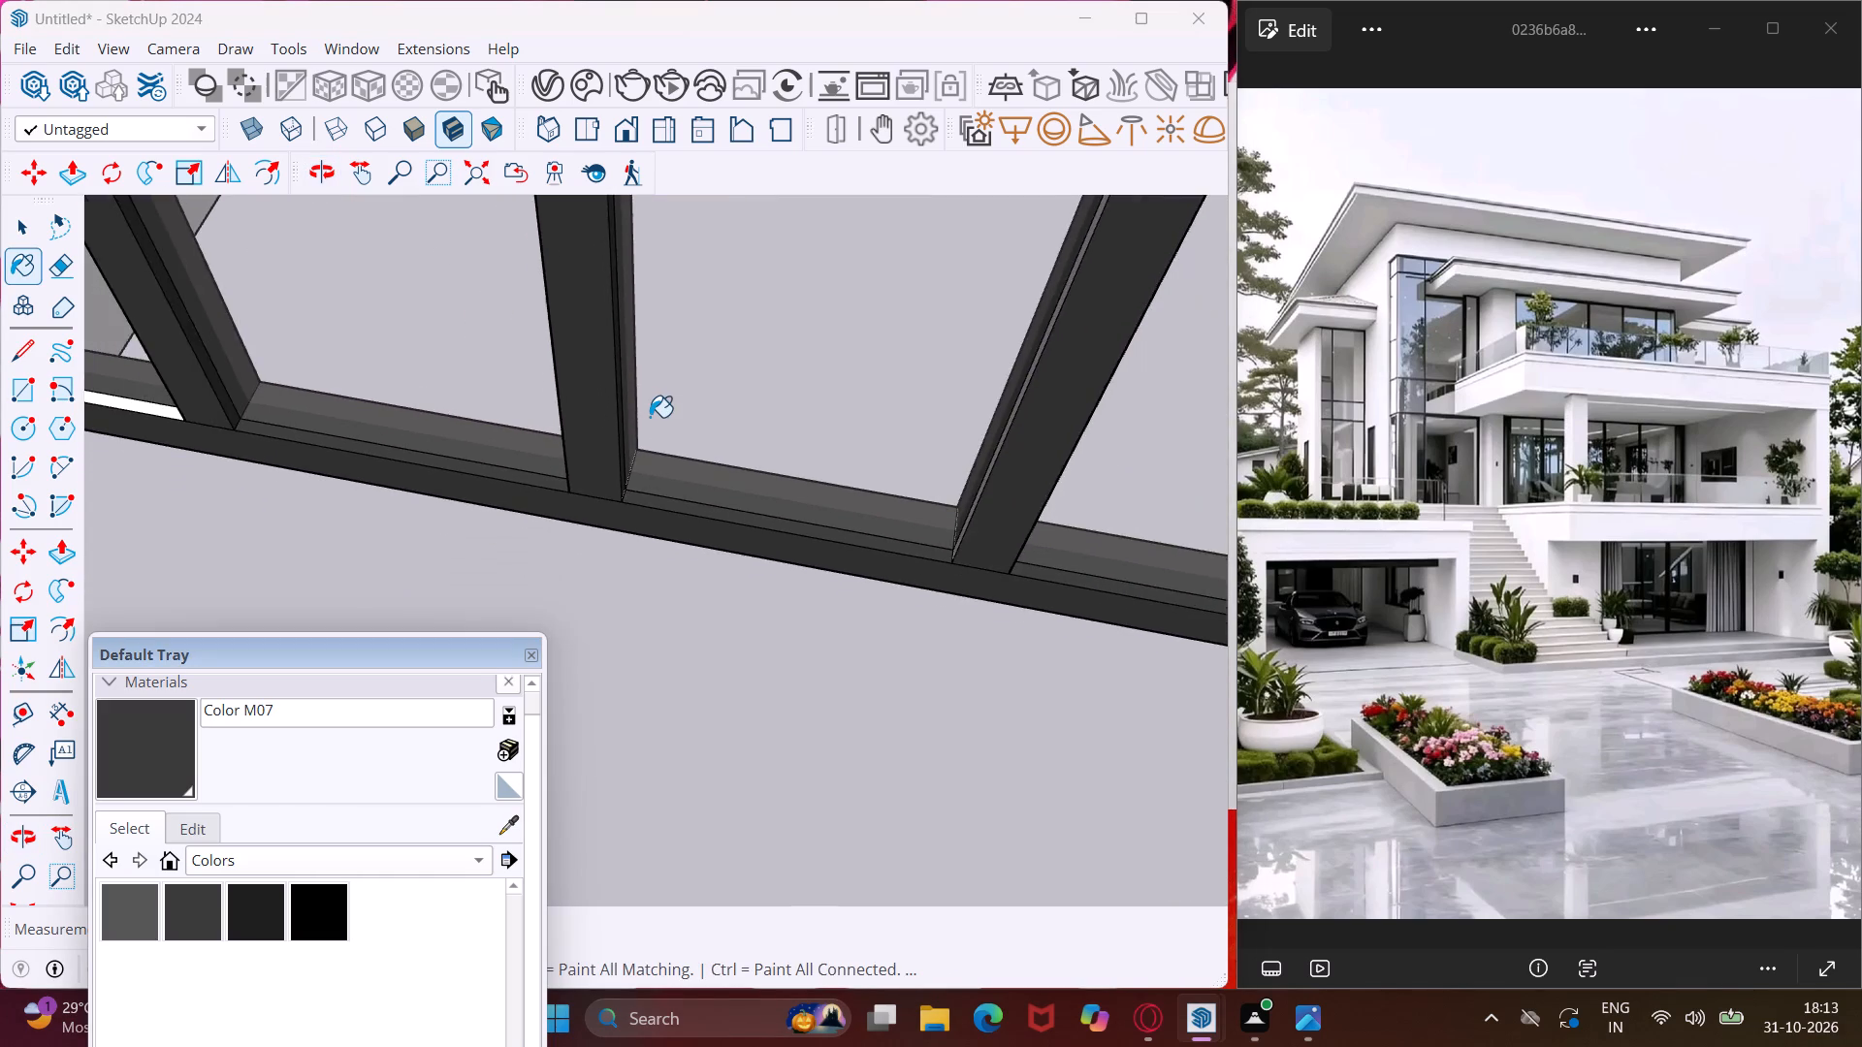
scroll(652, 417, down, 9)
scroll(208, 382, up, 8)
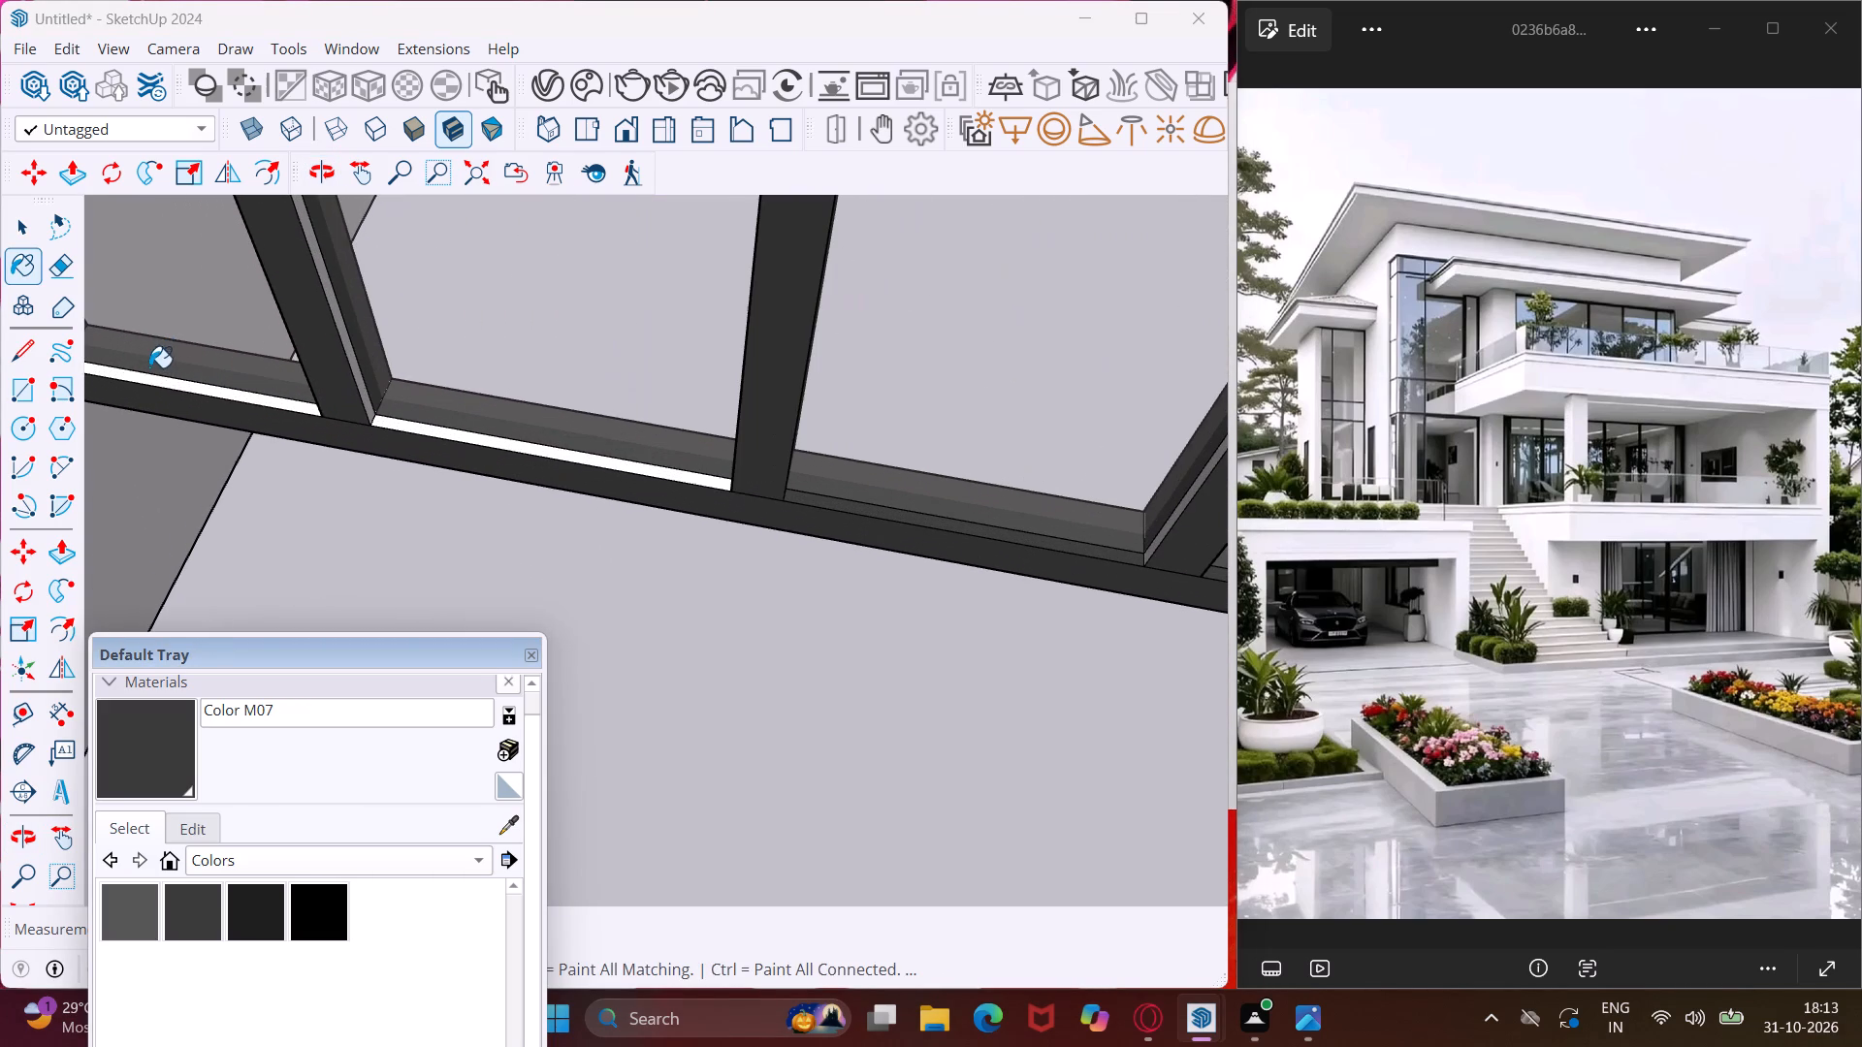
click(169, 384)
click(380, 423)
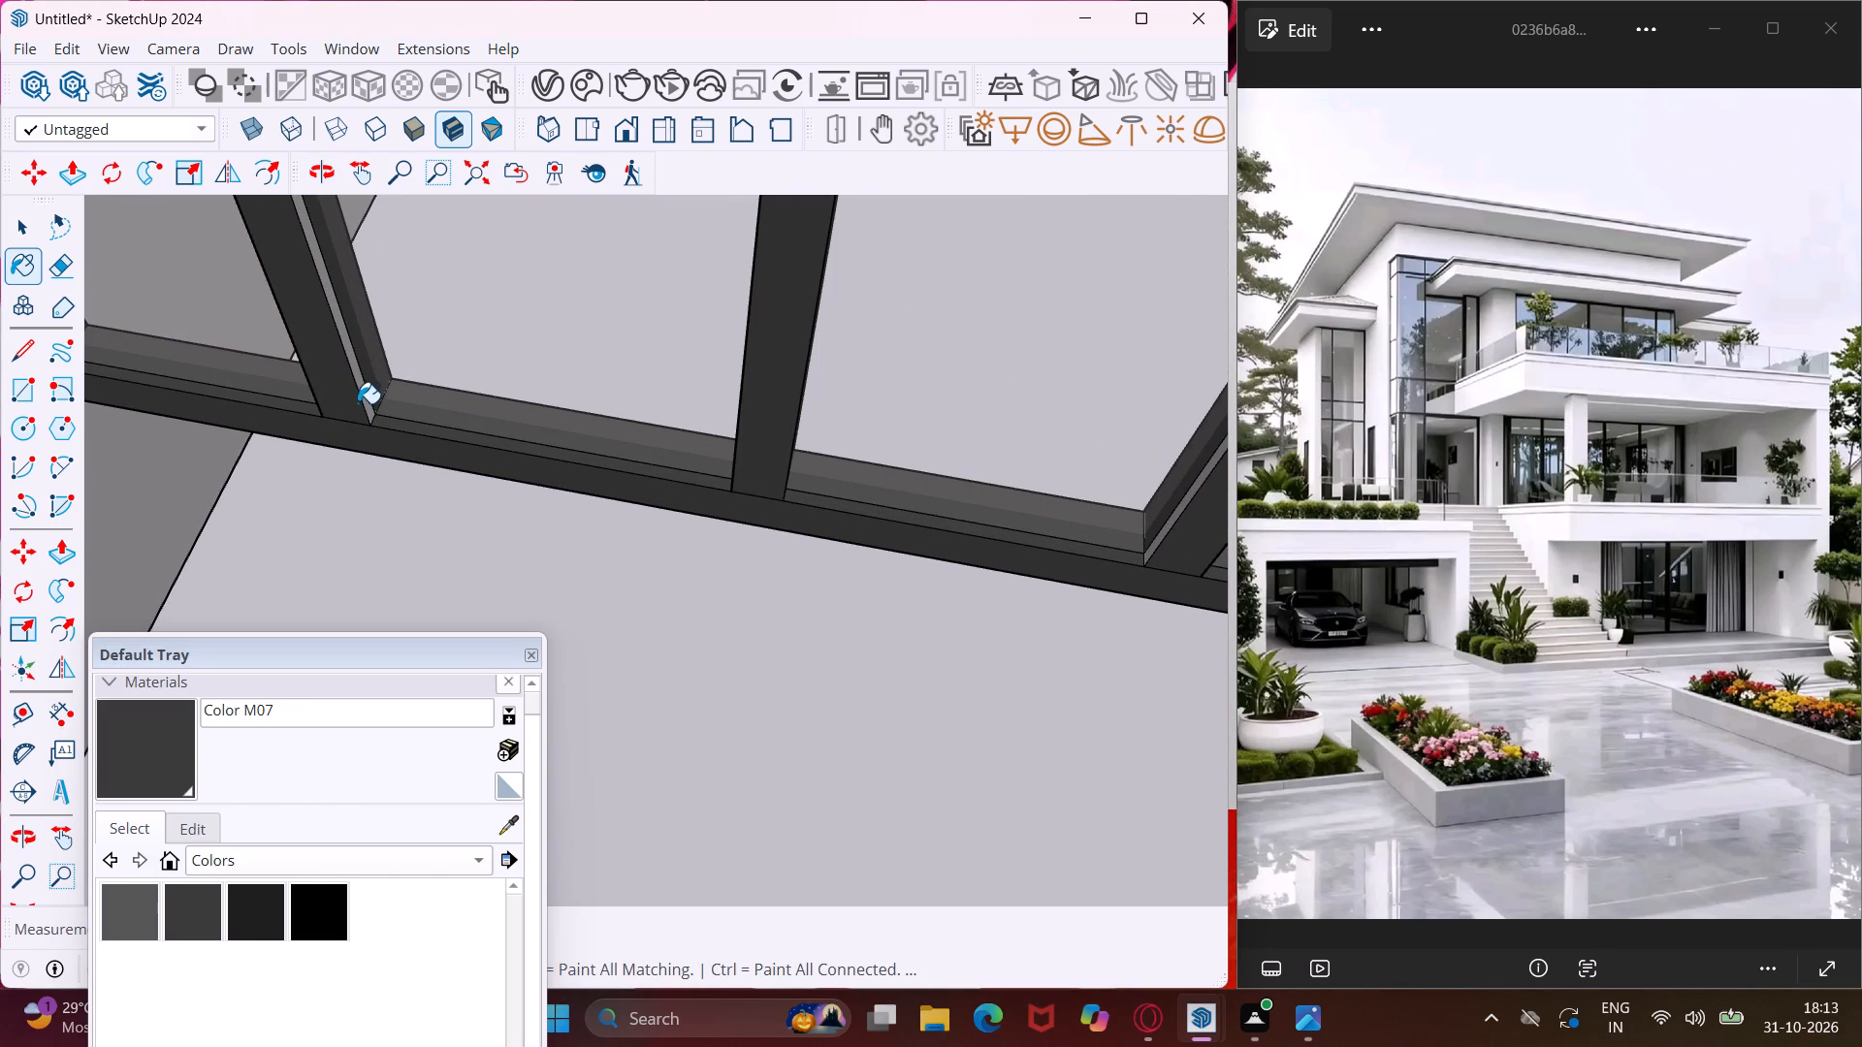
click(357, 403)
click(361, 389)
Paint the thin white strip on one upright and the inner strip of the frame's end upright with Color M07.
middle_drag(361, 389, 827, 383)
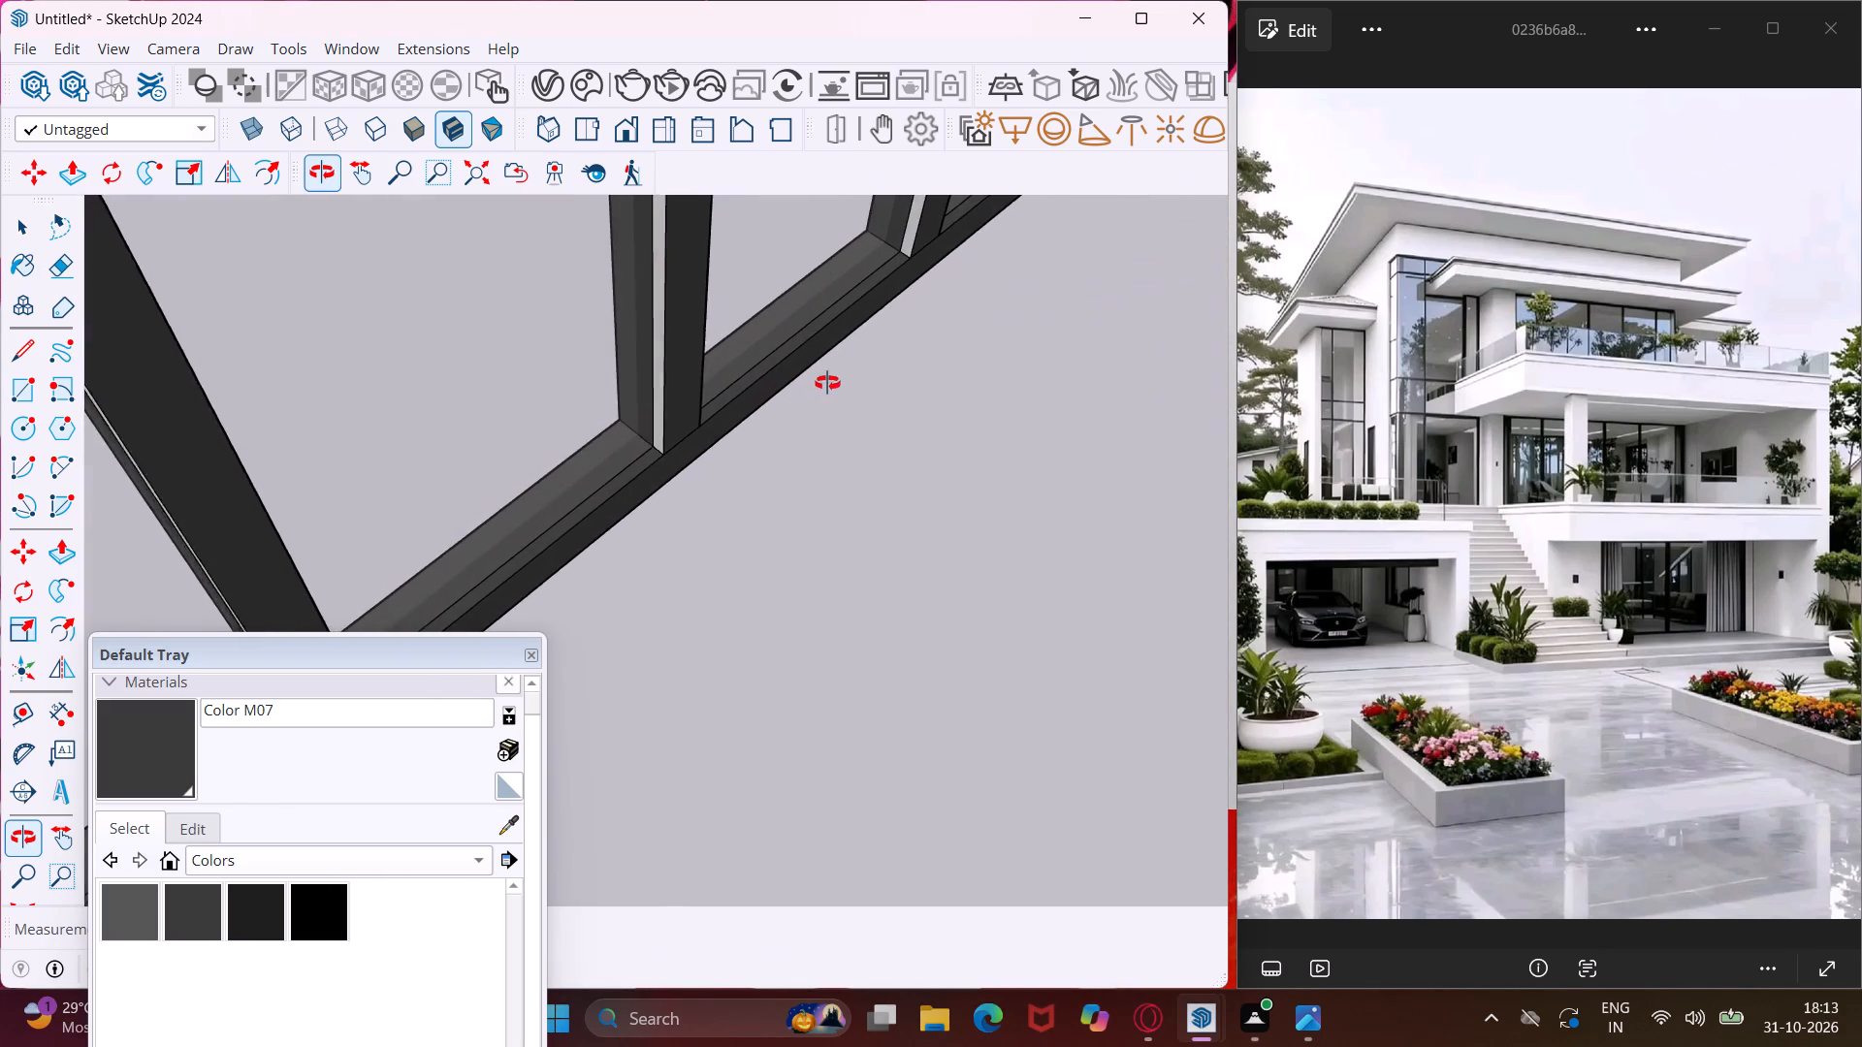
middle_drag(827, 383, 830, 380)
scroll(827, 347, down, 5)
scroll(555, 551, up, 7)
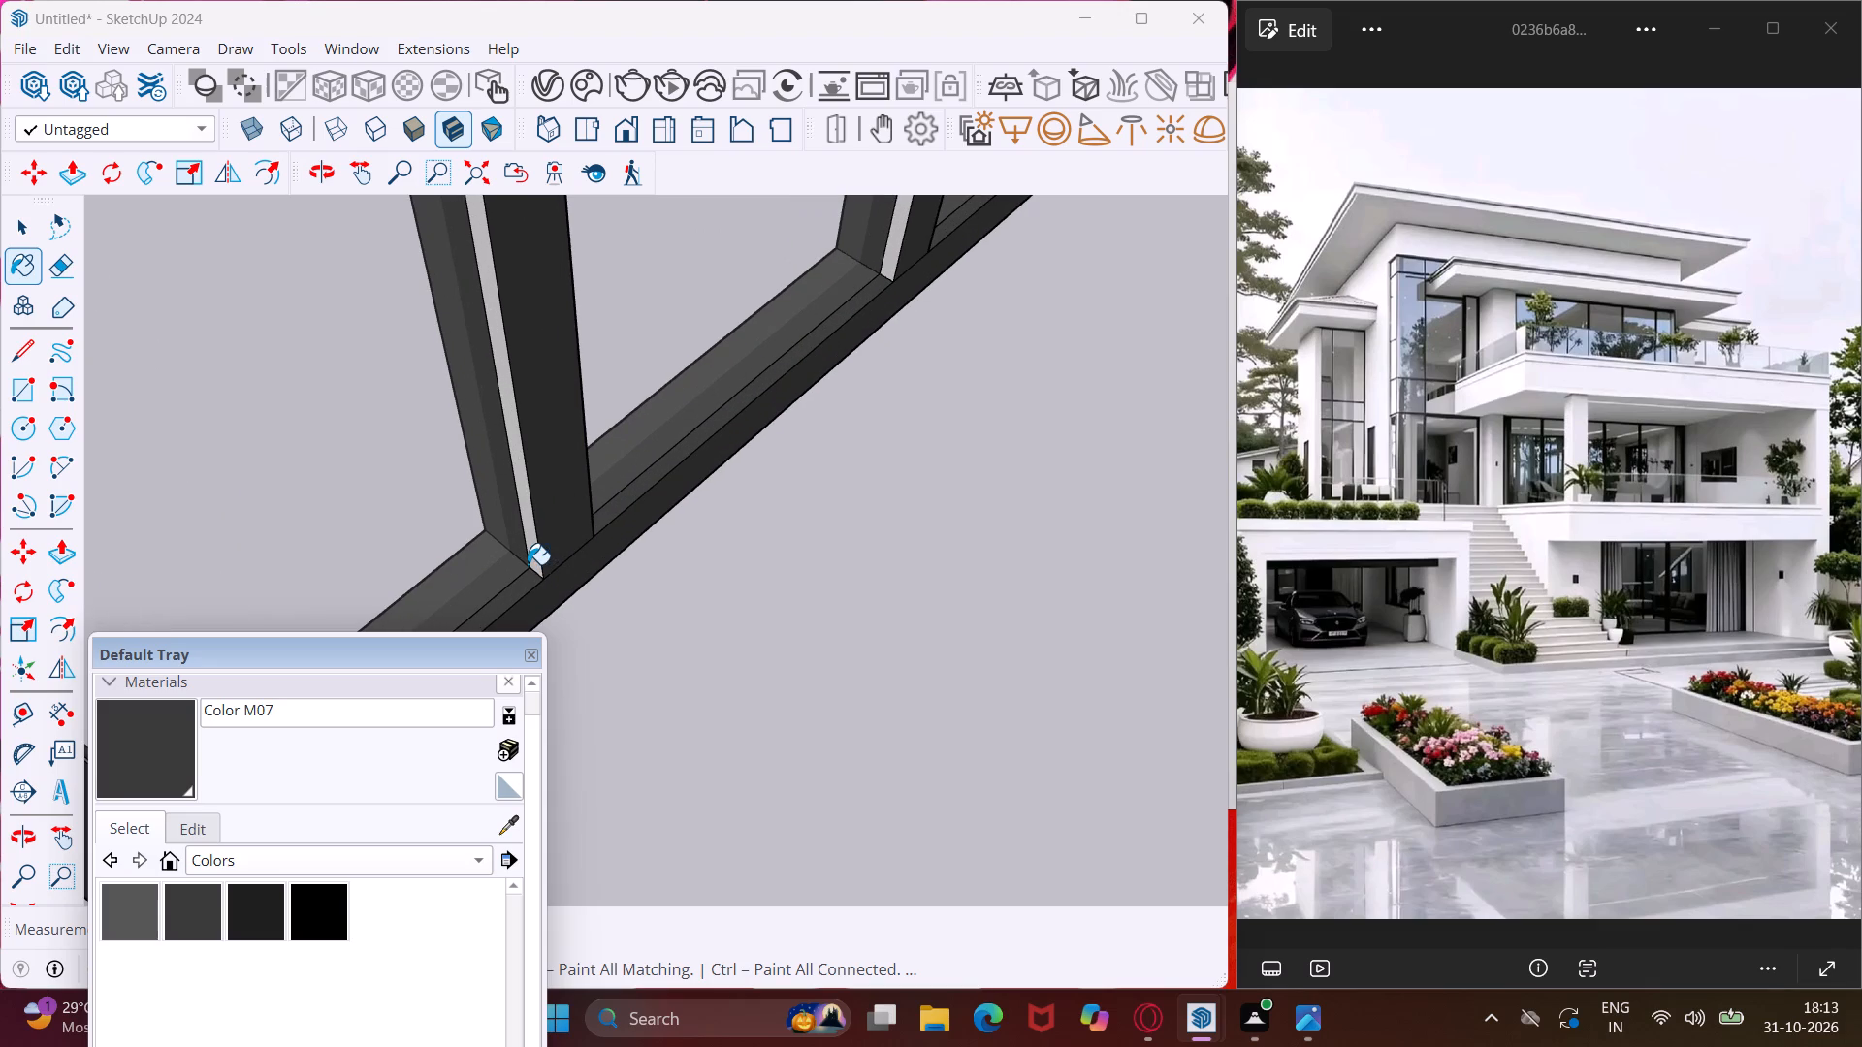
click(530, 547)
middle_drag(582, 520, 250, 542)
scroll(248, 542, down, 2)
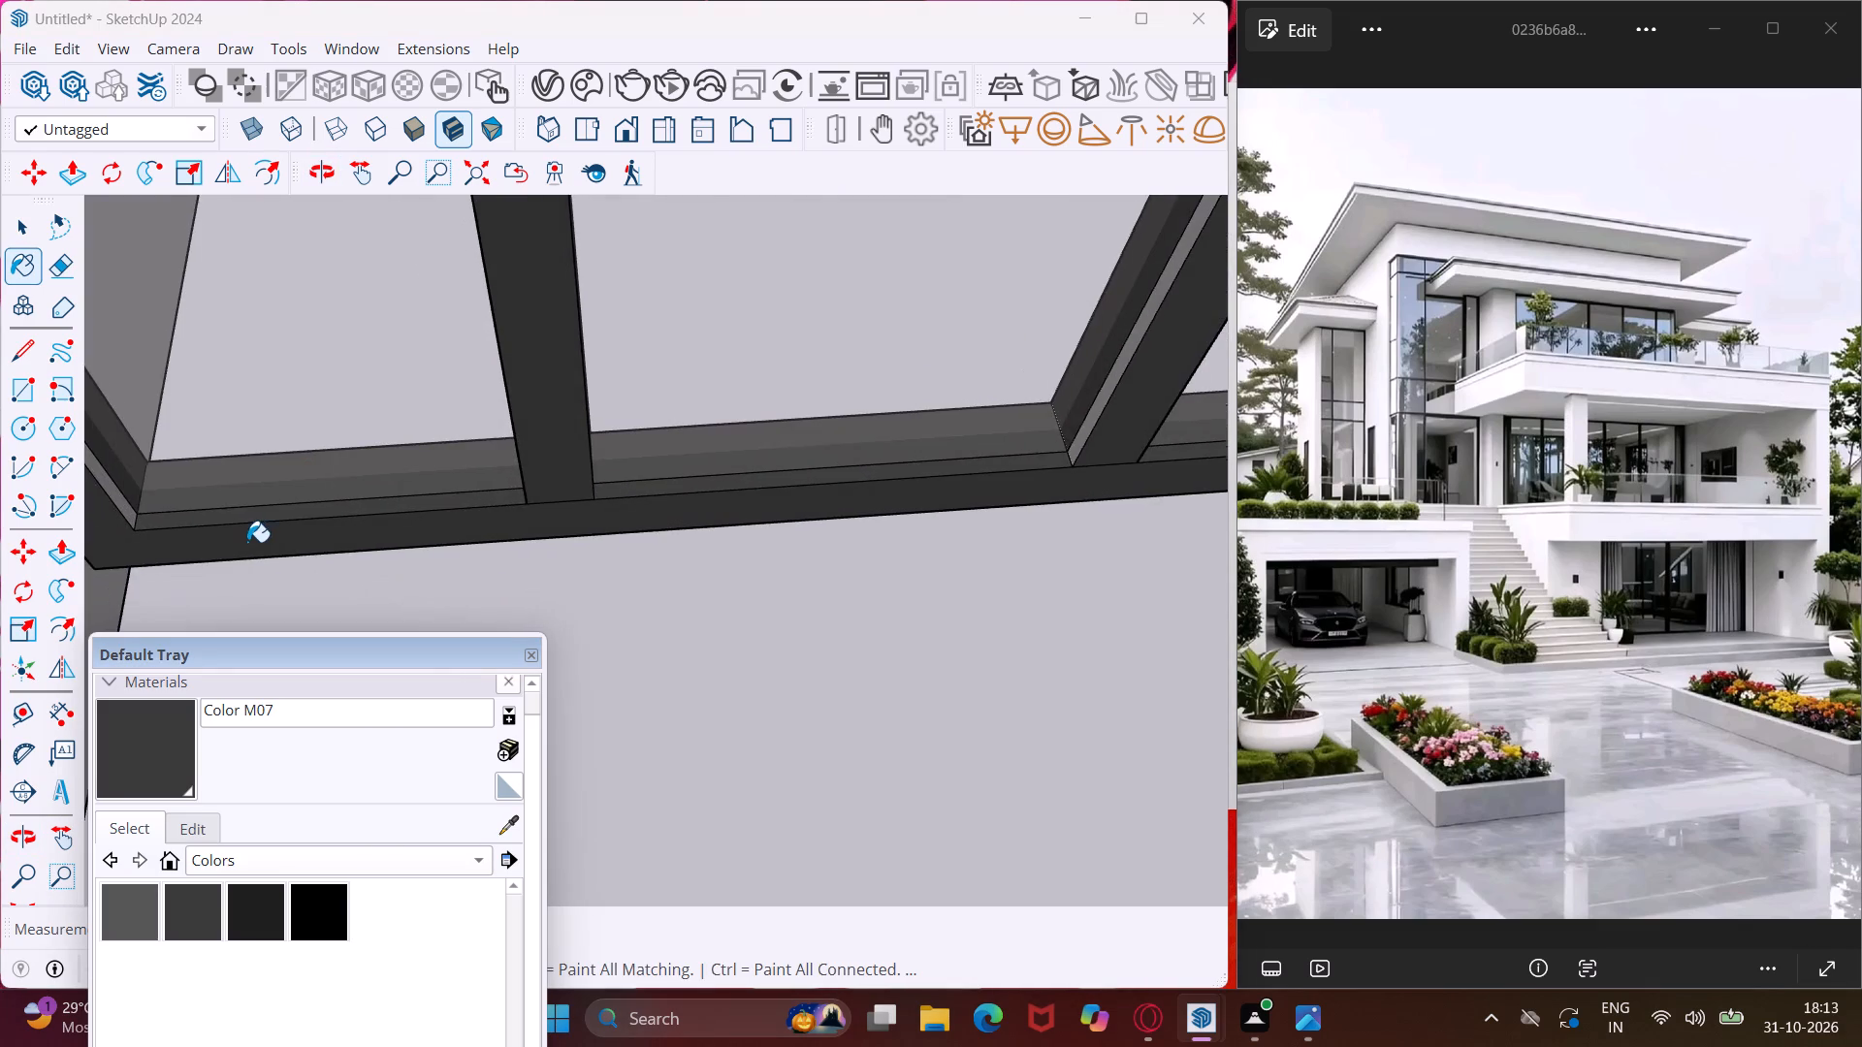
scroll(247, 542, down, 2)
scroll(172, 517, up, 6)
click(151, 513)
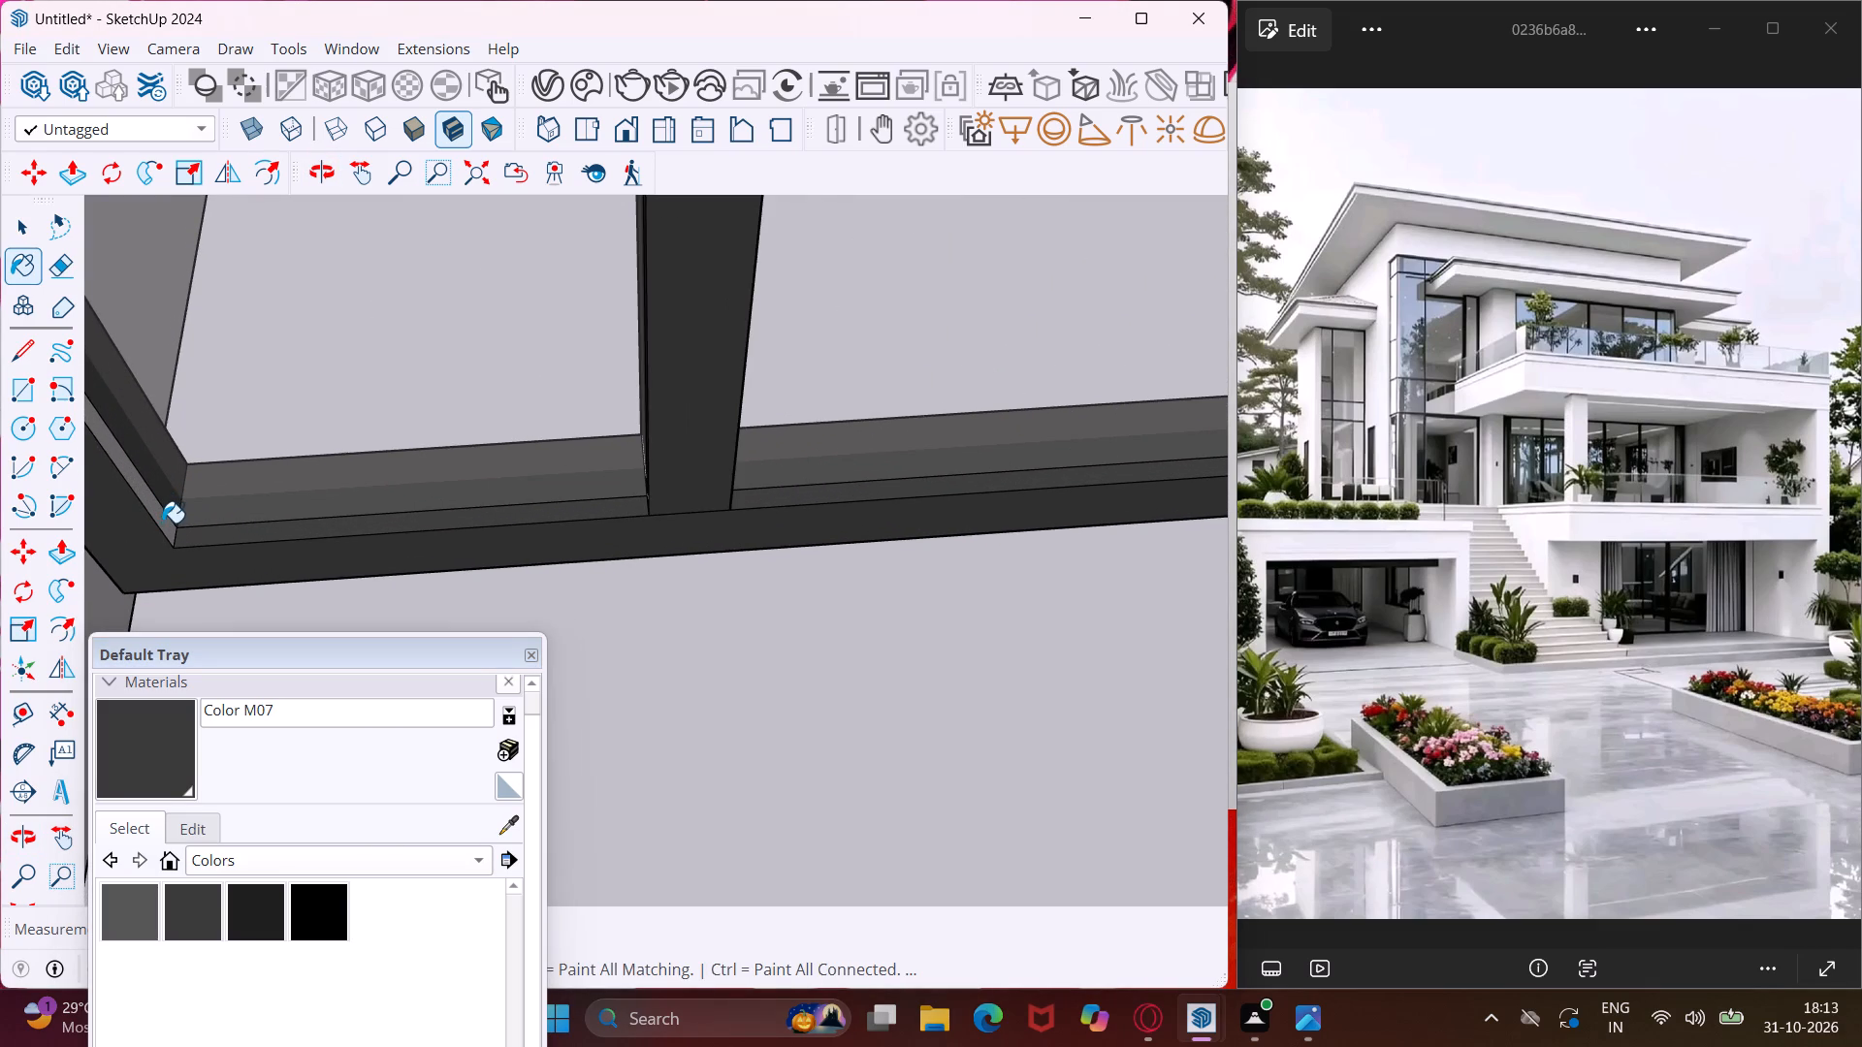
click(158, 522)
Paint the thin white side strips on two neighbouring uprights of the same frame with Color M07.
scroll(158, 521, down, 5)
scroll(257, 551, down, 3)
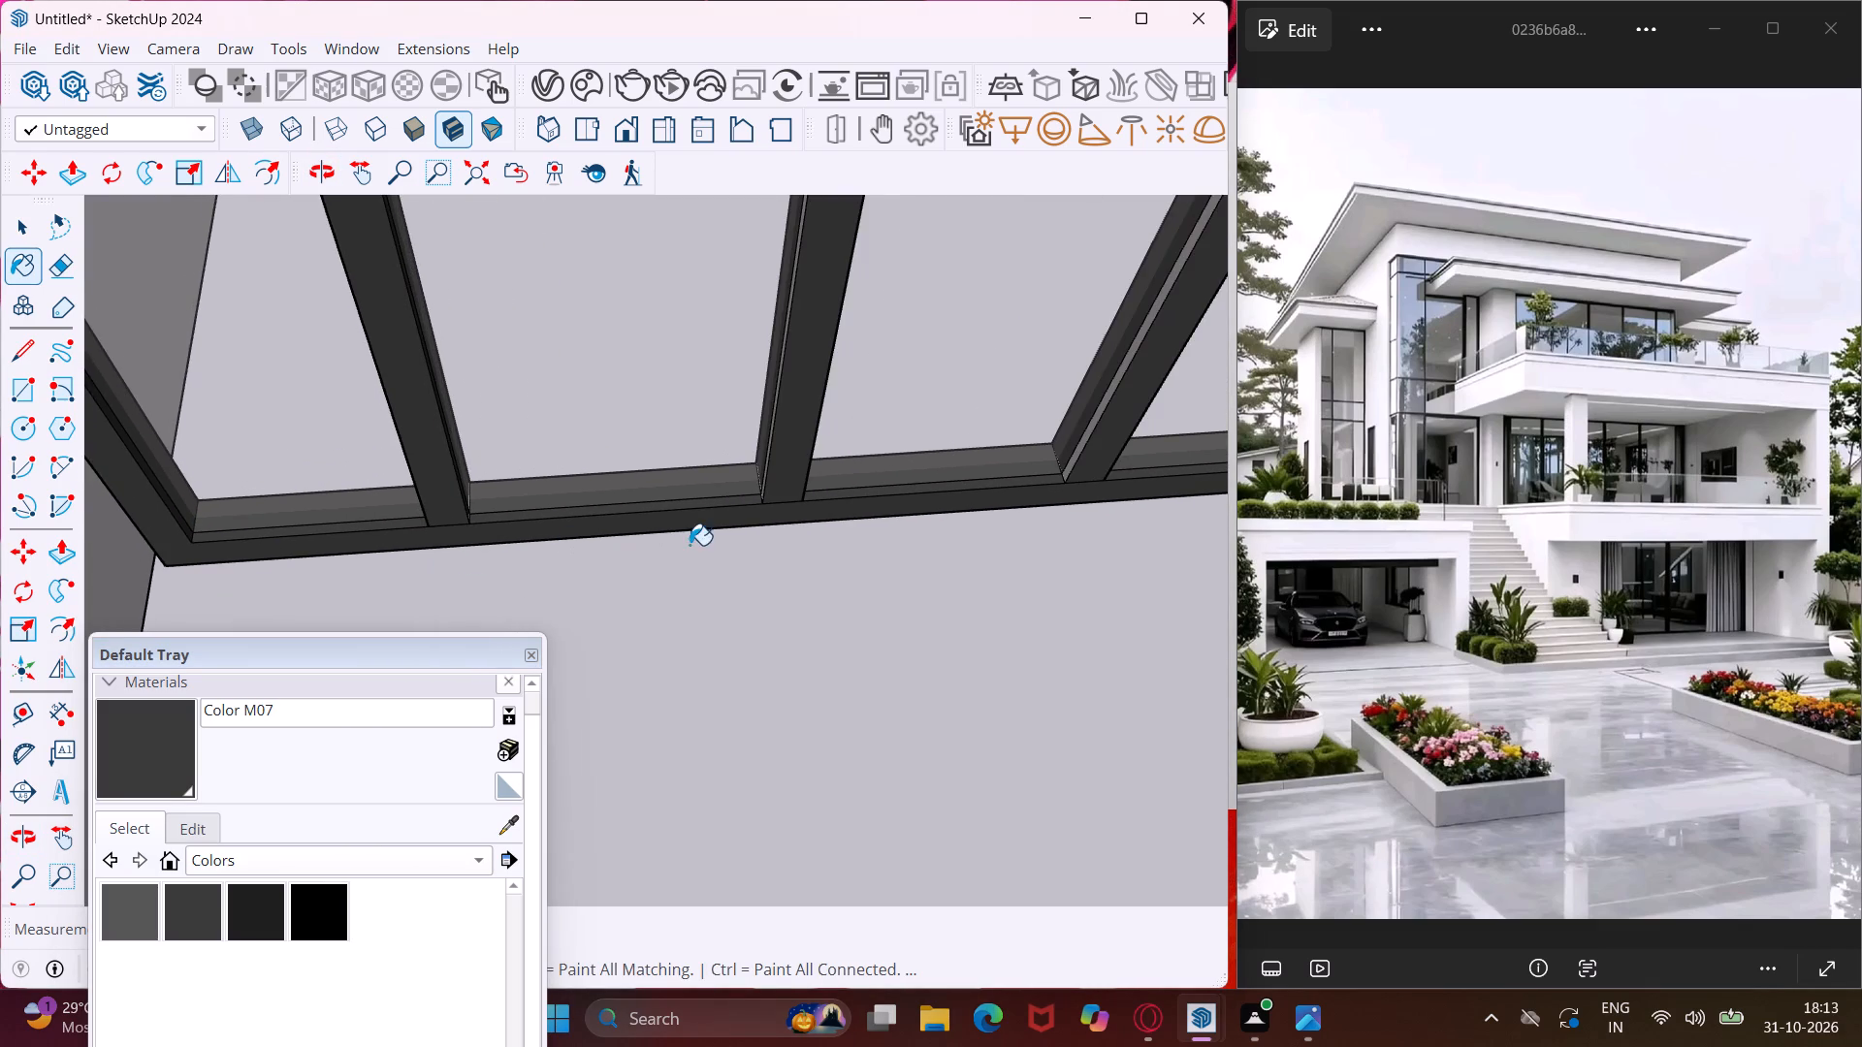
middle_drag(694, 544, 1075, 450)
middle_drag(799, 487, 245, 555)
middle_drag(250, 553, 851, 477)
scroll(718, 449, up, 3)
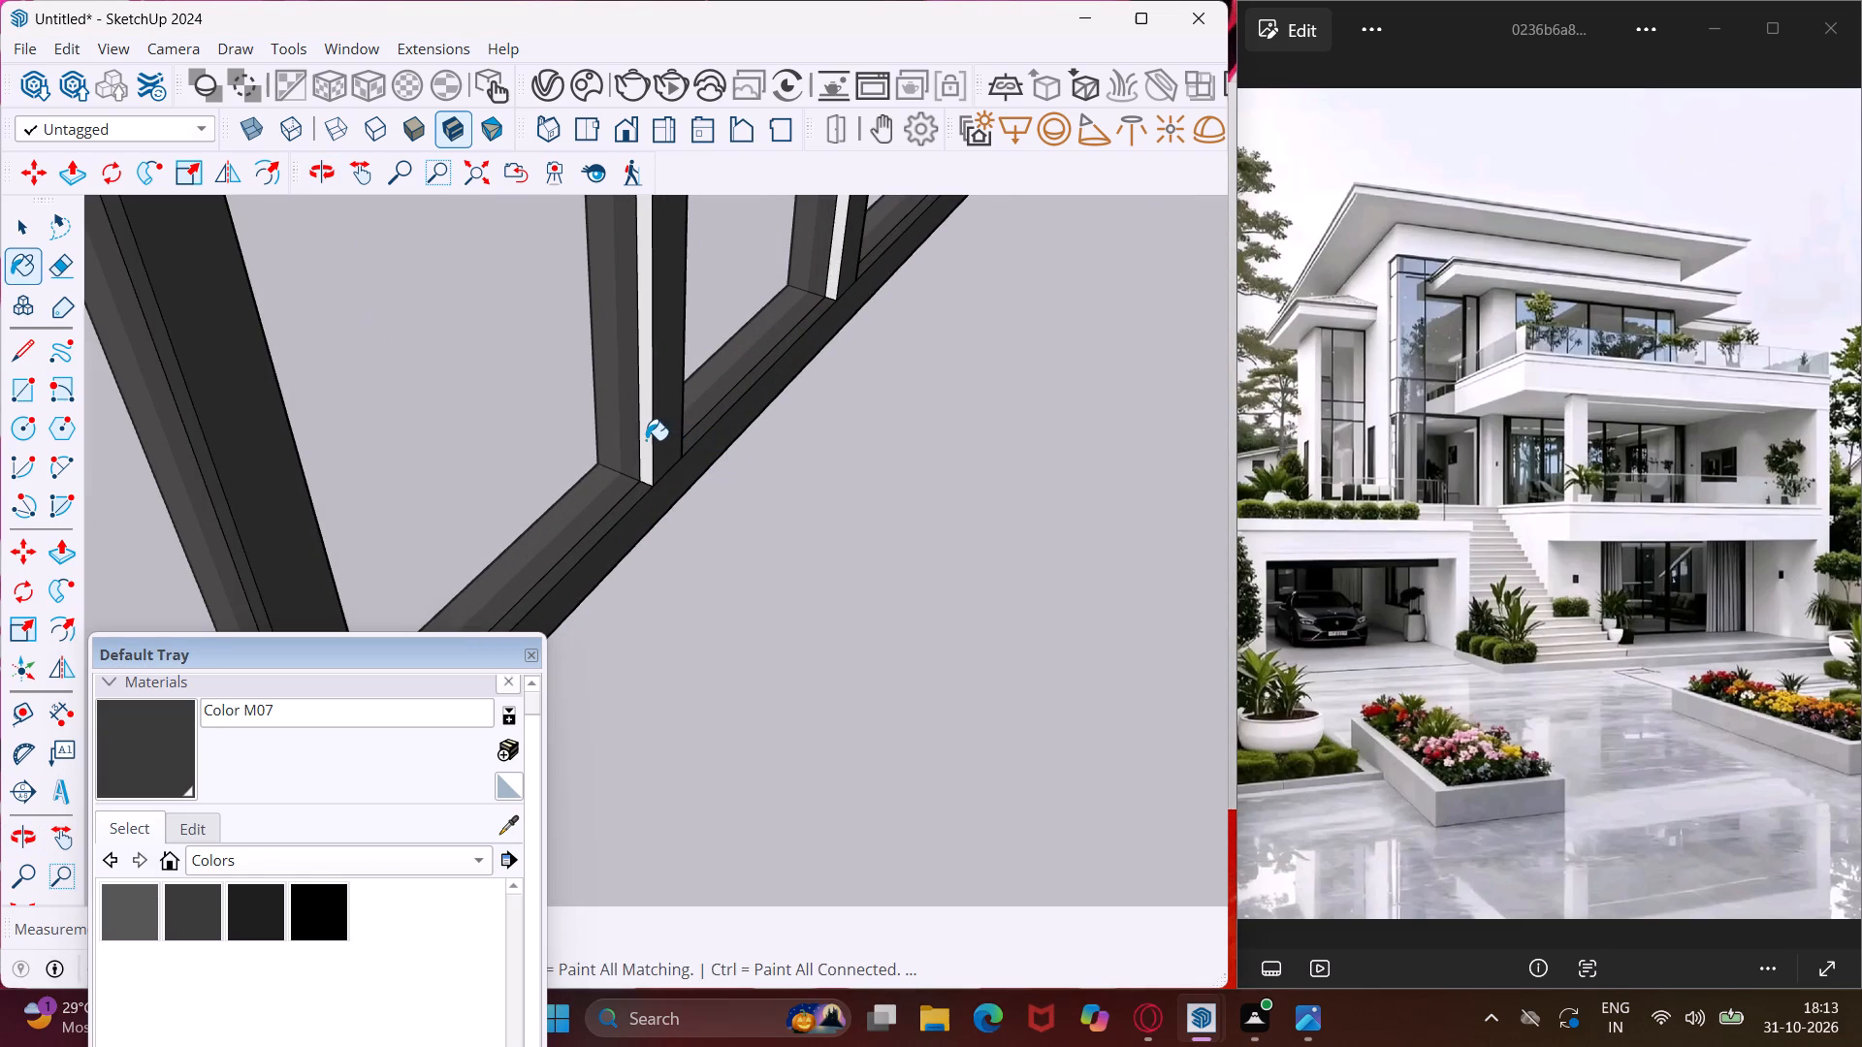
click(646, 440)
click(838, 266)
Paint the light side strips on the last intermediate upright and the adjacent end upright with Color M07.
scroll(821, 308, down, 6)
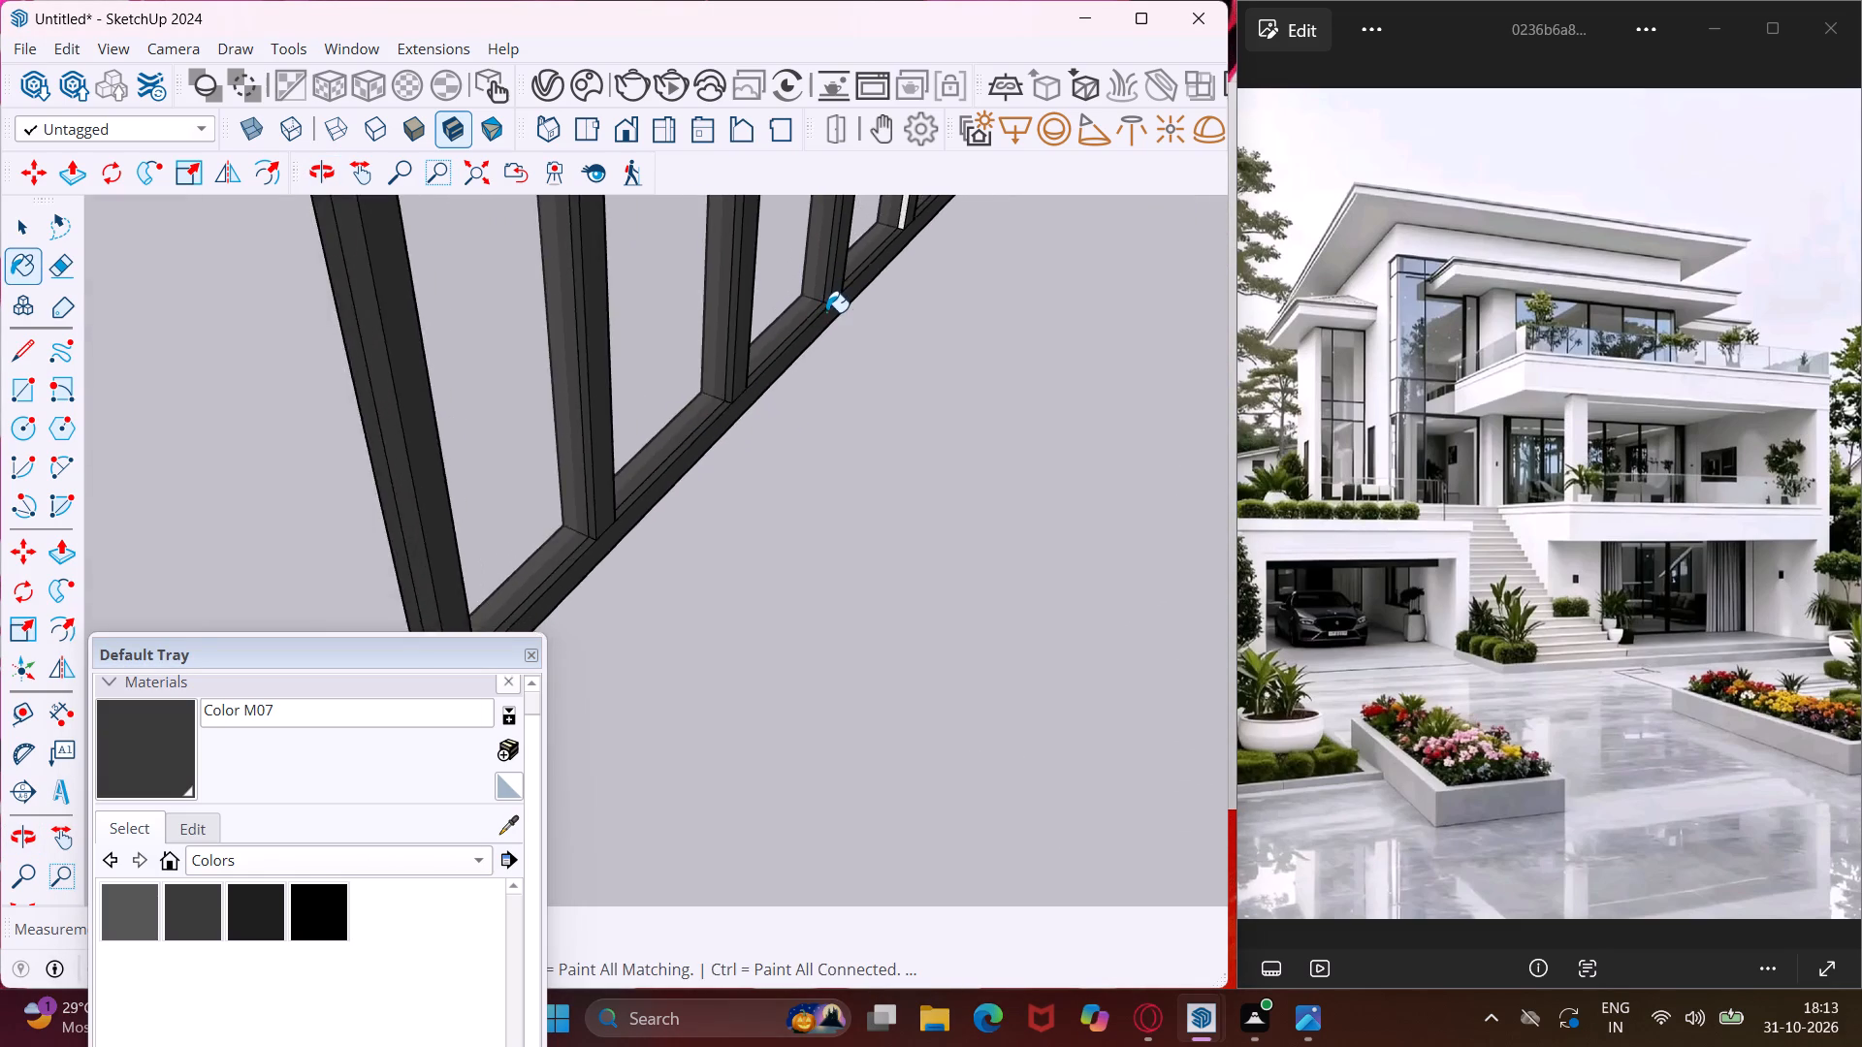
scroll(826, 312, down, 4)
middle_drag(862, 302, 526, 414)
scroll(526, 415, down, 6)
scroll(839, 397, up, 2)
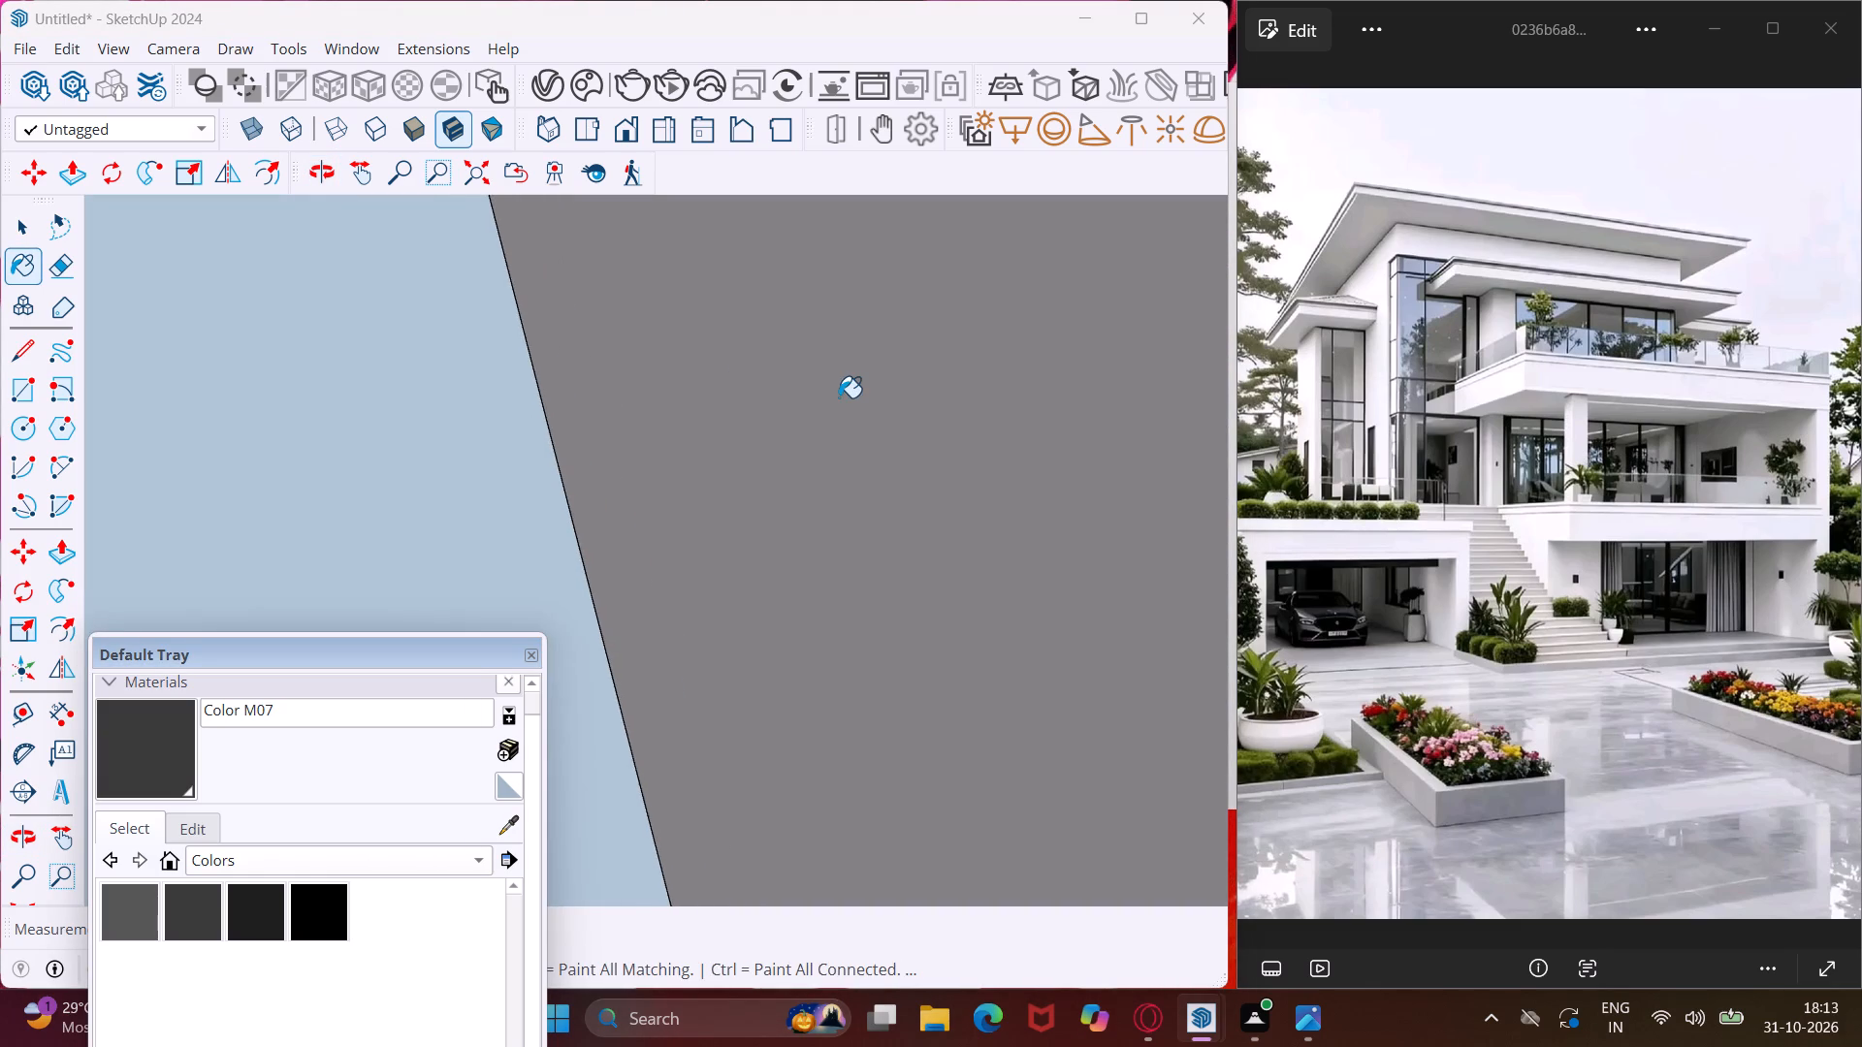
scroll(839, 397, up, 20)
scroll(839, 397, up, 20)
scroll(839, 397, up, 13)
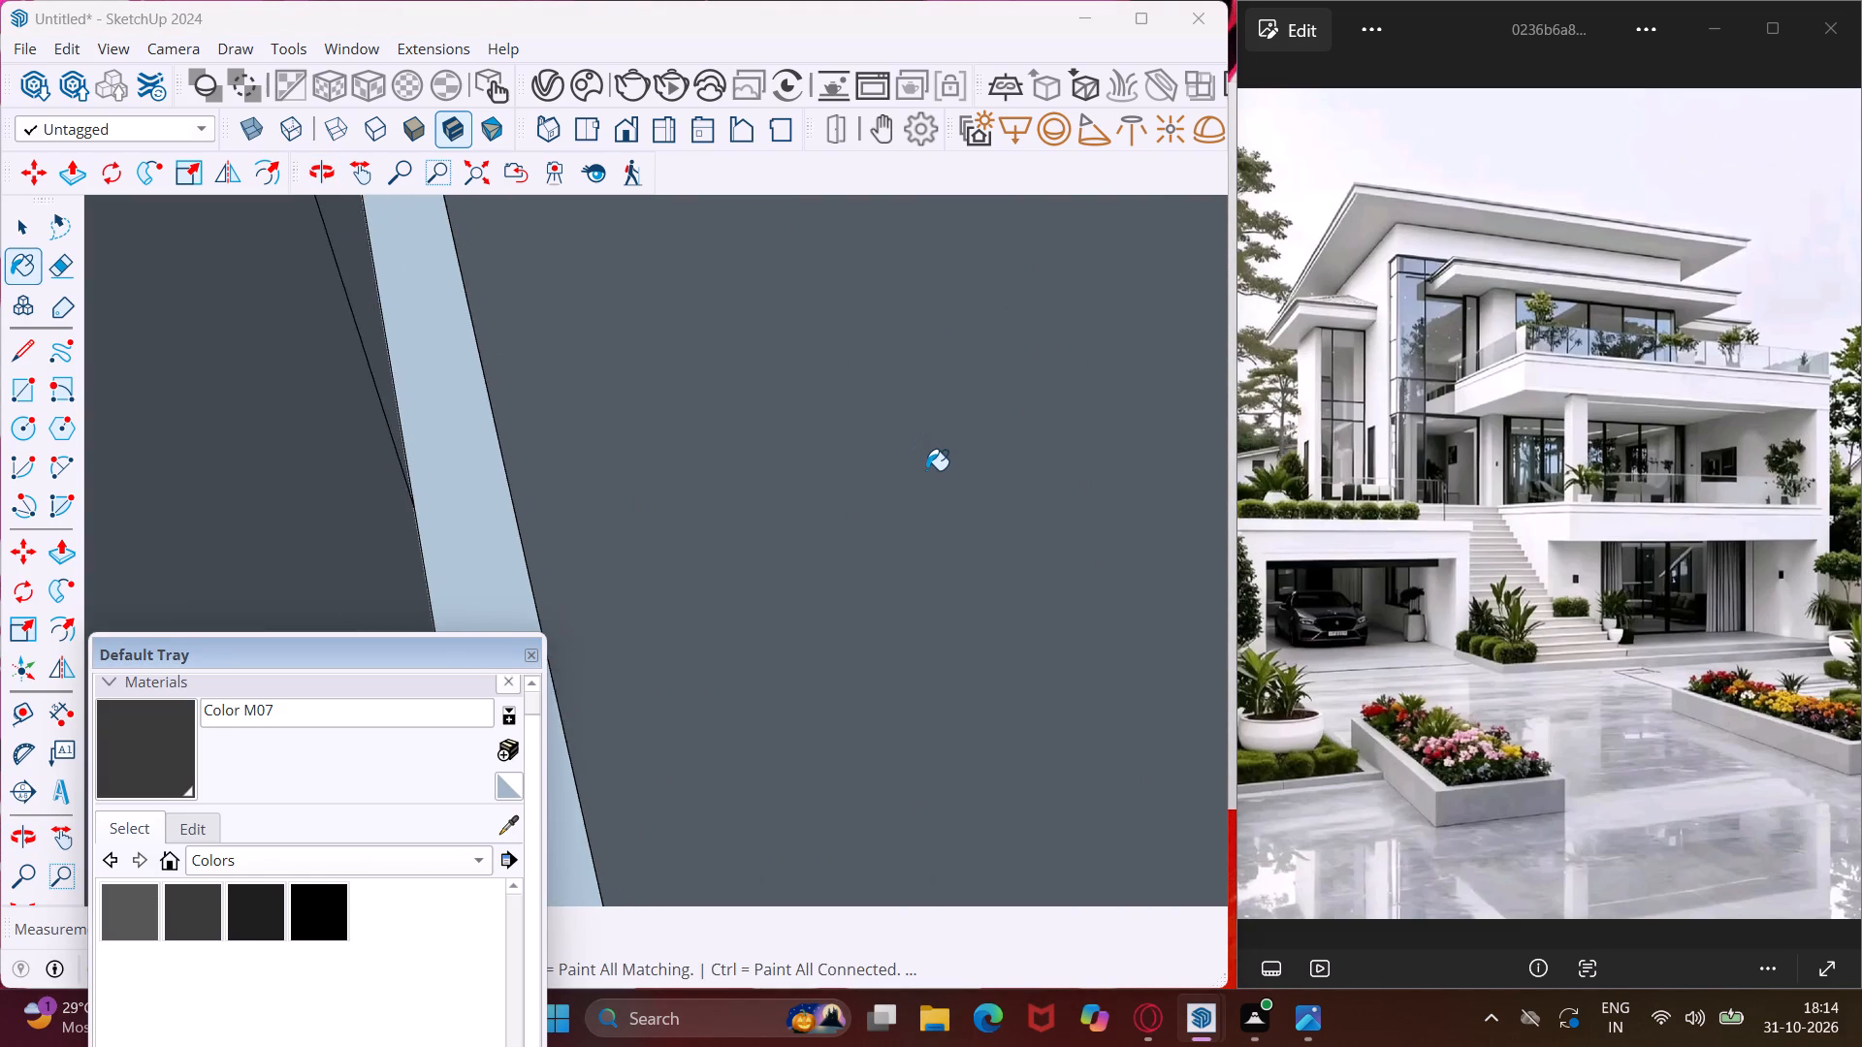
scroll(926, 470, up, 20)
scroll(926, 470, up, 20)
scroll(926, 470, up, 13)
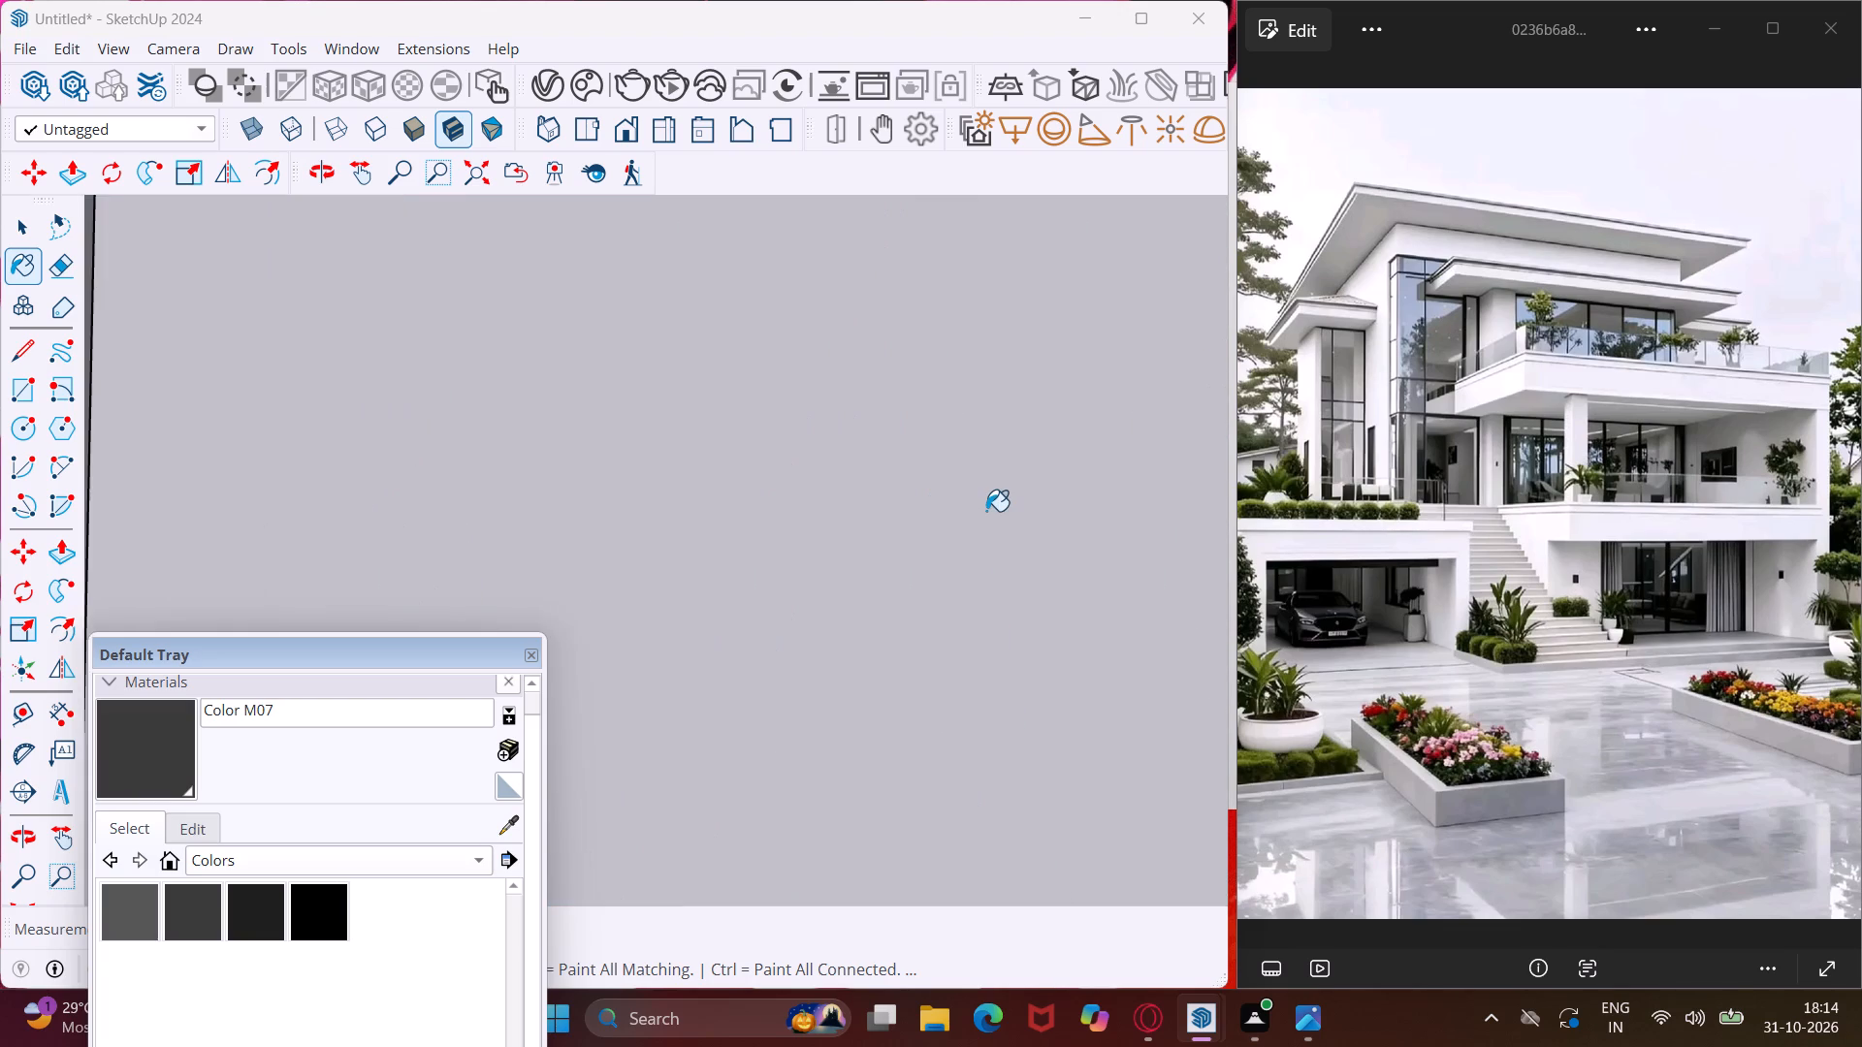
scroll(986, 511, up, 5)
scroll(934, 533, down, 15)
middle_drag(984, 464, 750, 452)
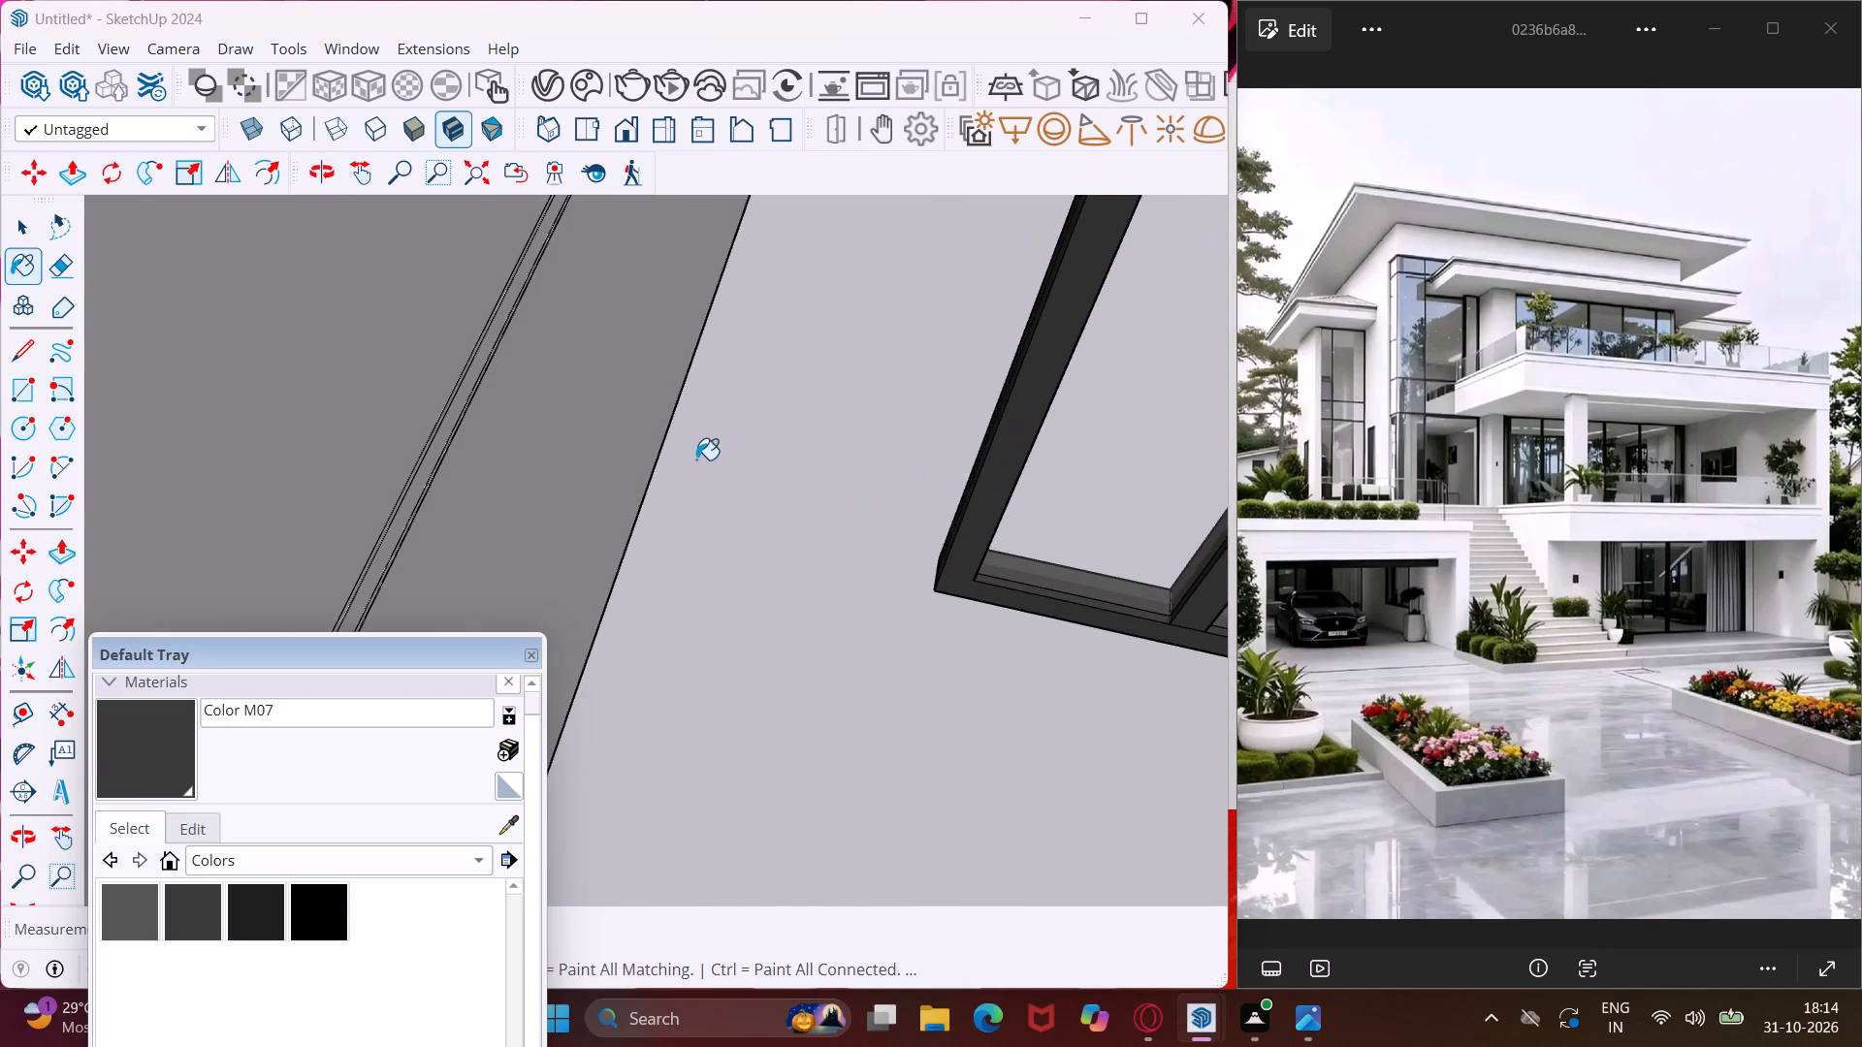
scroll(696, 460, down, 11)
scroll(1107, 489, up, 13)
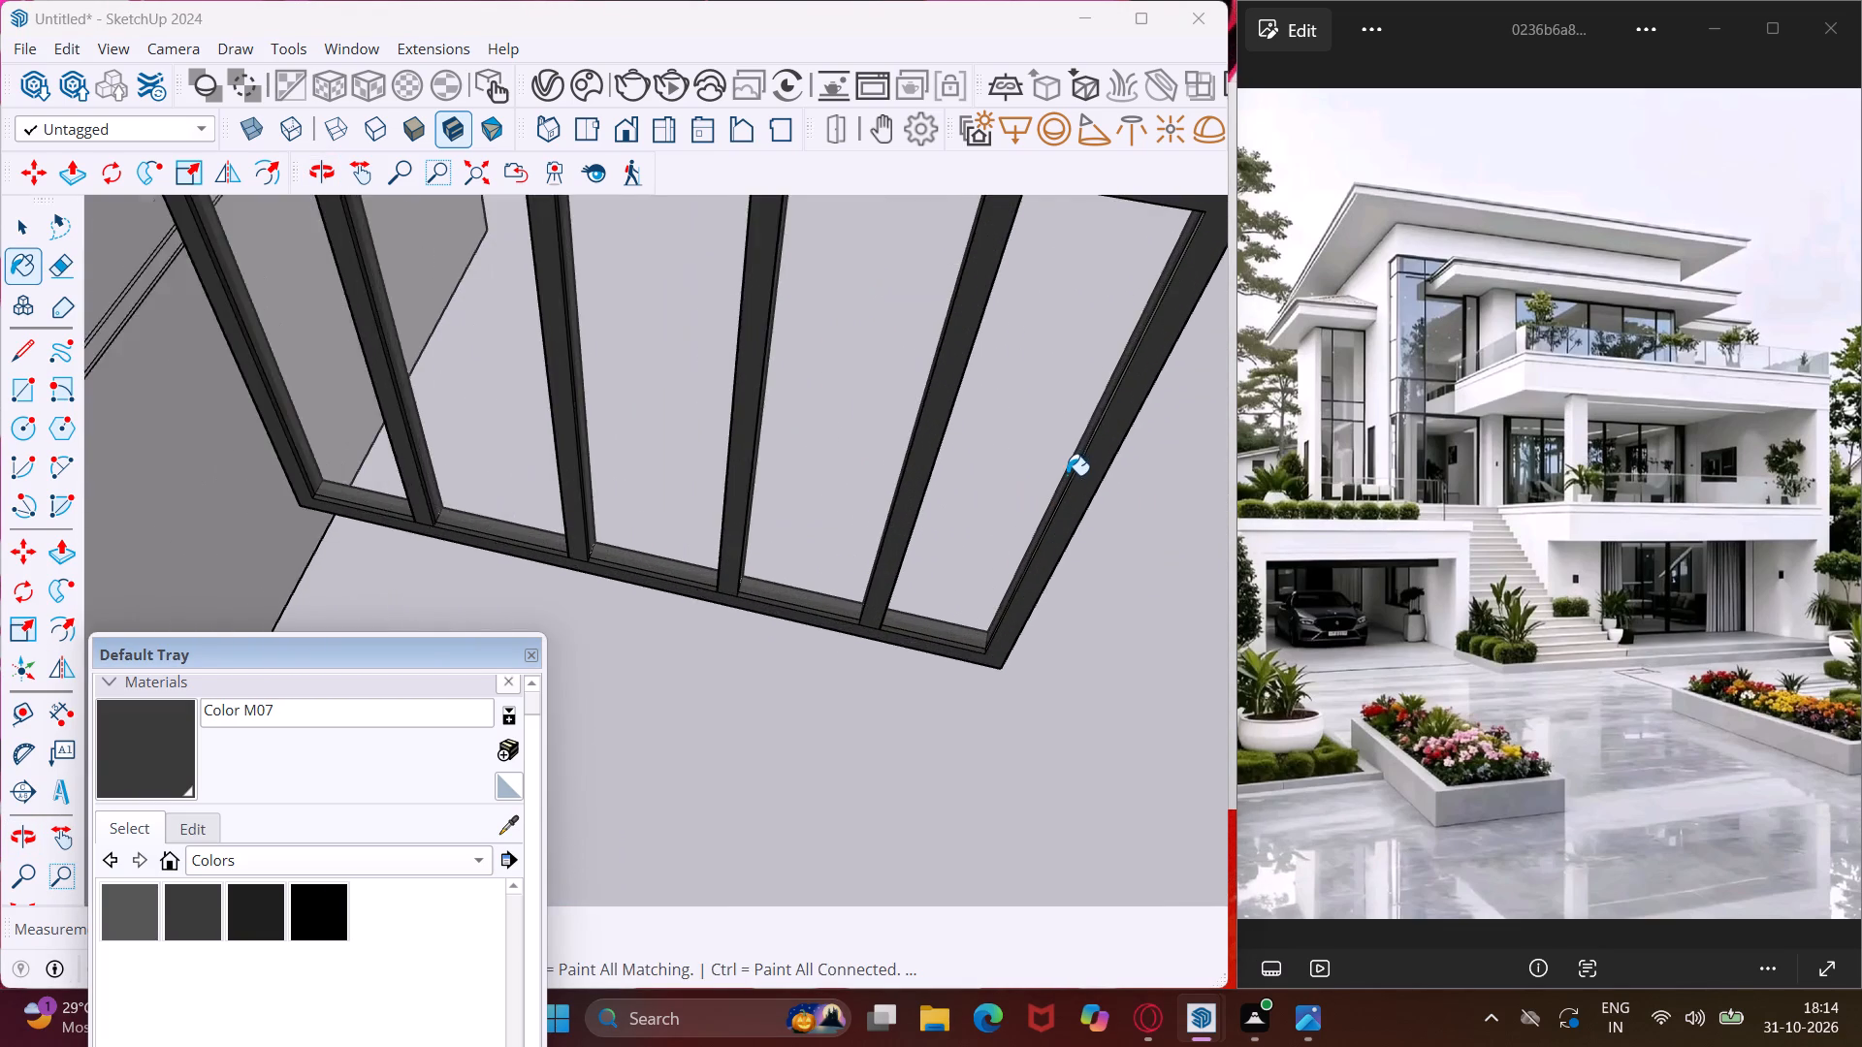
scroll(1067, 475, up, 2)
middle_drag(1063, 478, 1336, 406)
scroll(821, 511, up, 13)
click(870, 498)
scroll(788, 588, down, 6)
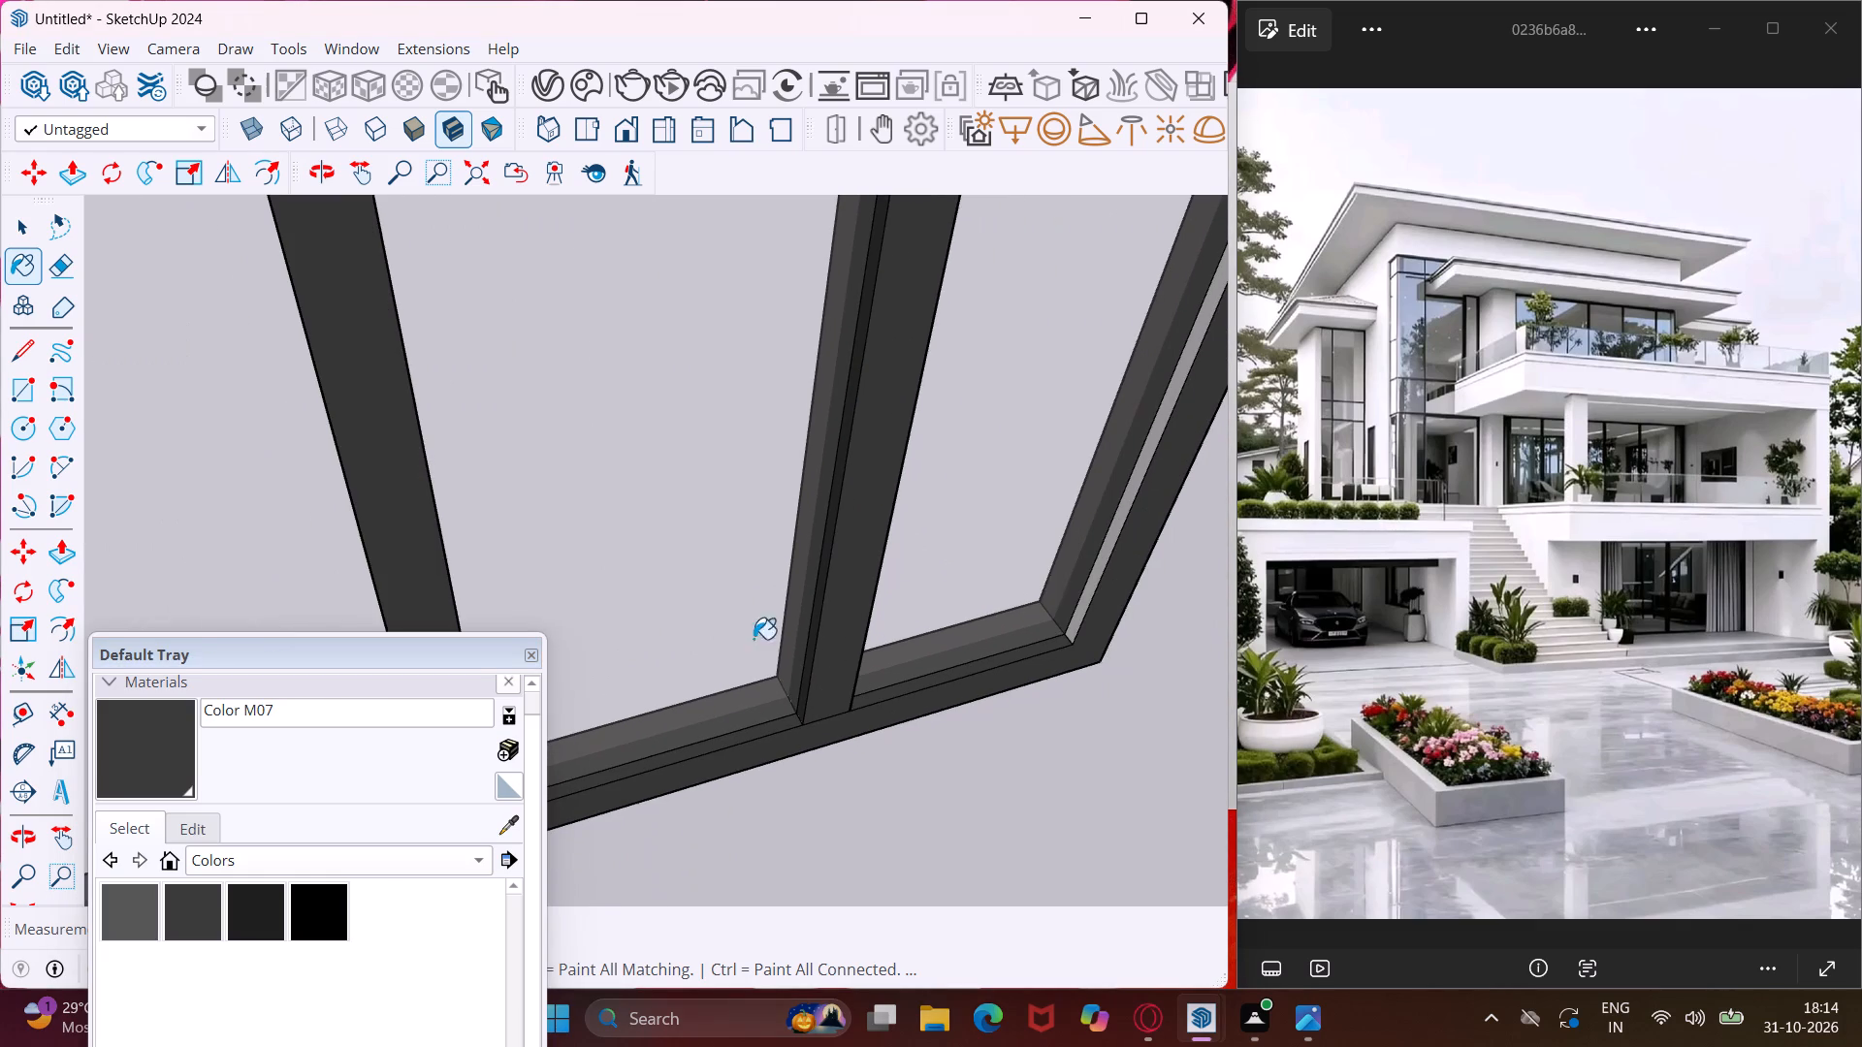
click(1110, 541)
Paint the thin white strip under the frame's top rail in the first two bays with Color M07.
middle_drag(1095, 642, 1046, 602)
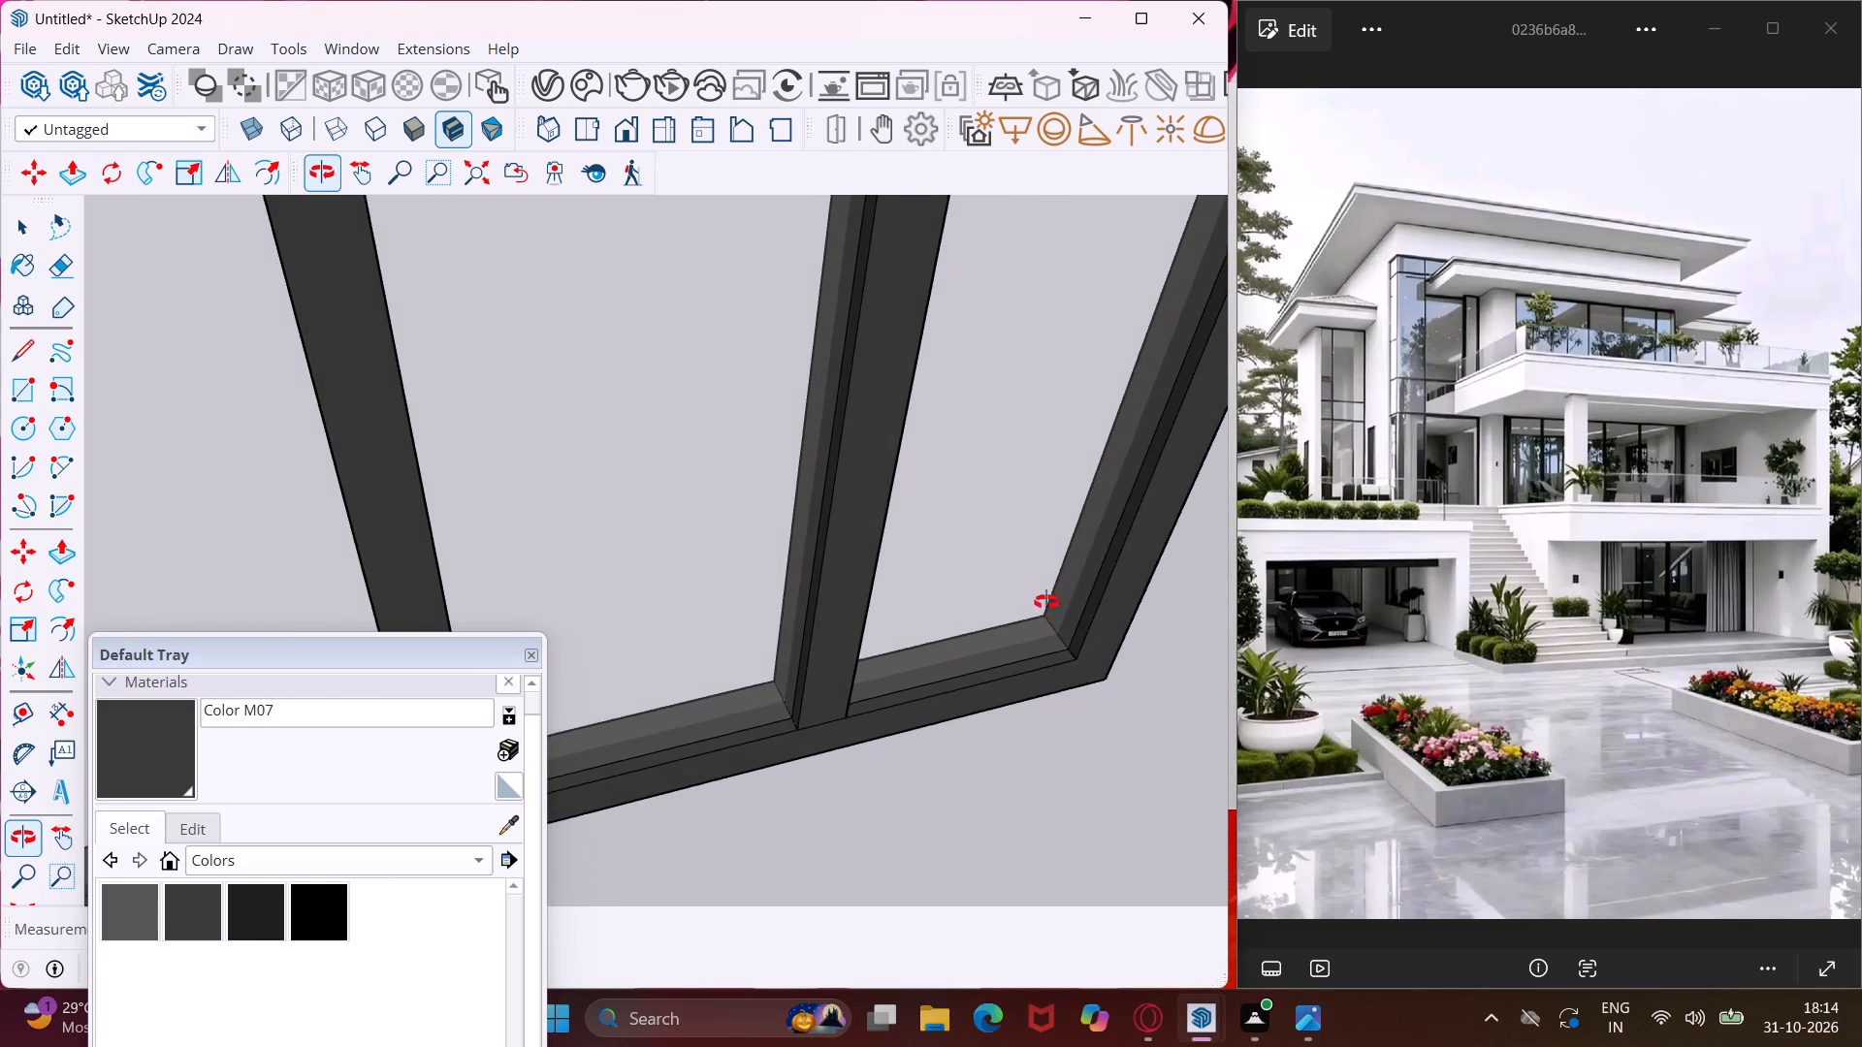
middle_drag(1046, 602, 854, 331)
scroll(863, 441, down, 4)
middle_drag(889, 614, 857, 501)
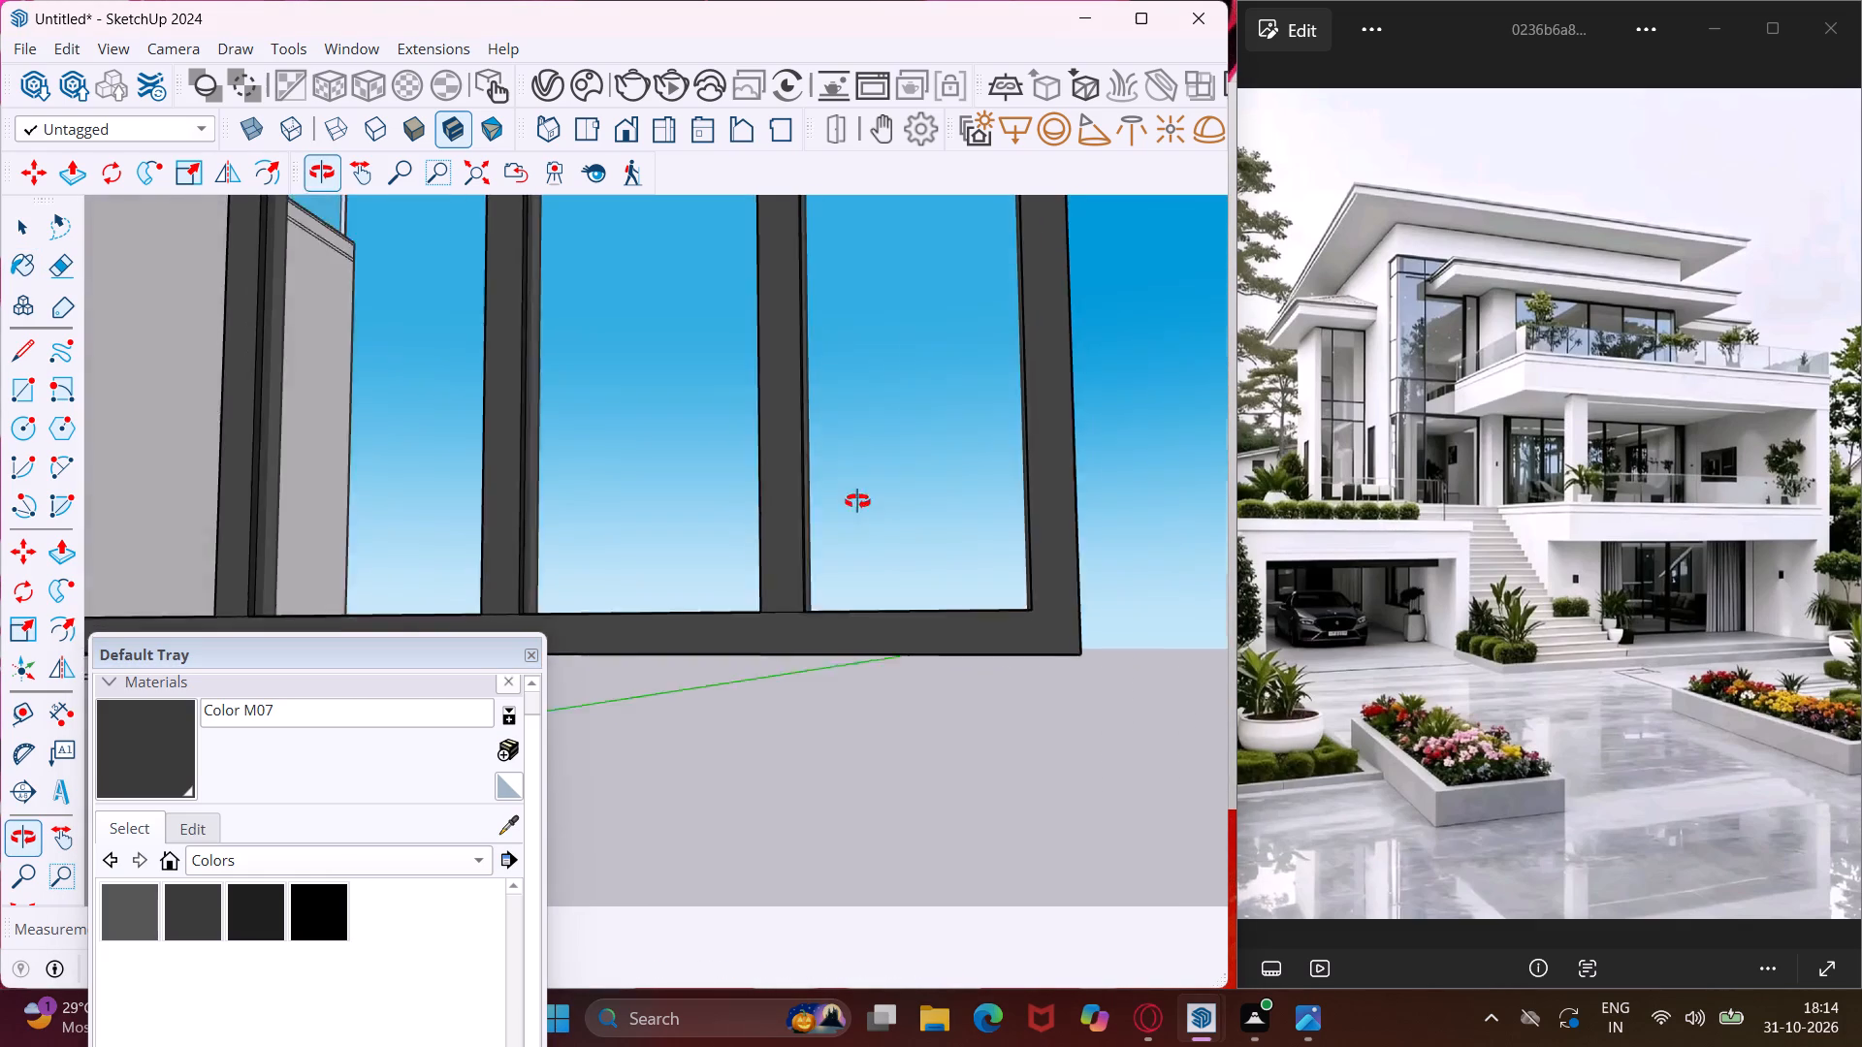
middle_drag(857, 501, 822, 537)
scroll(815, 545, down, 4)
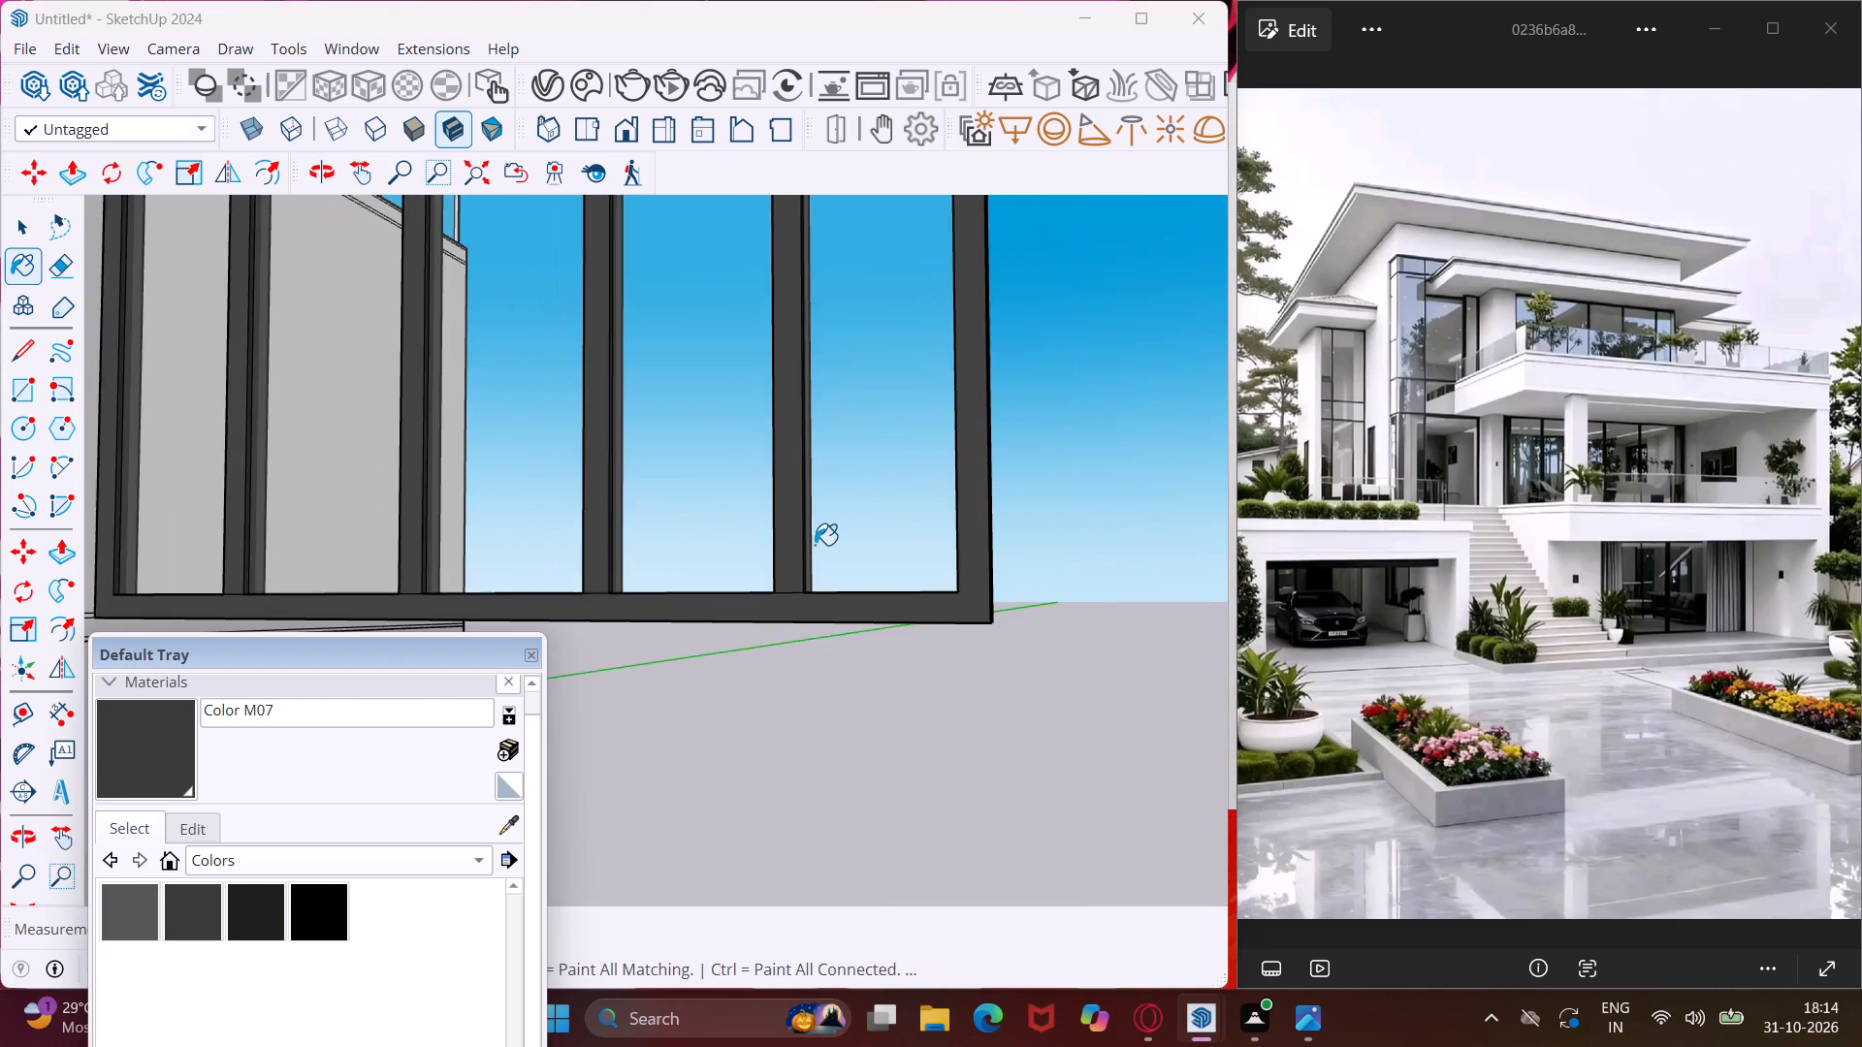
scroll(815, 545, down, 9)
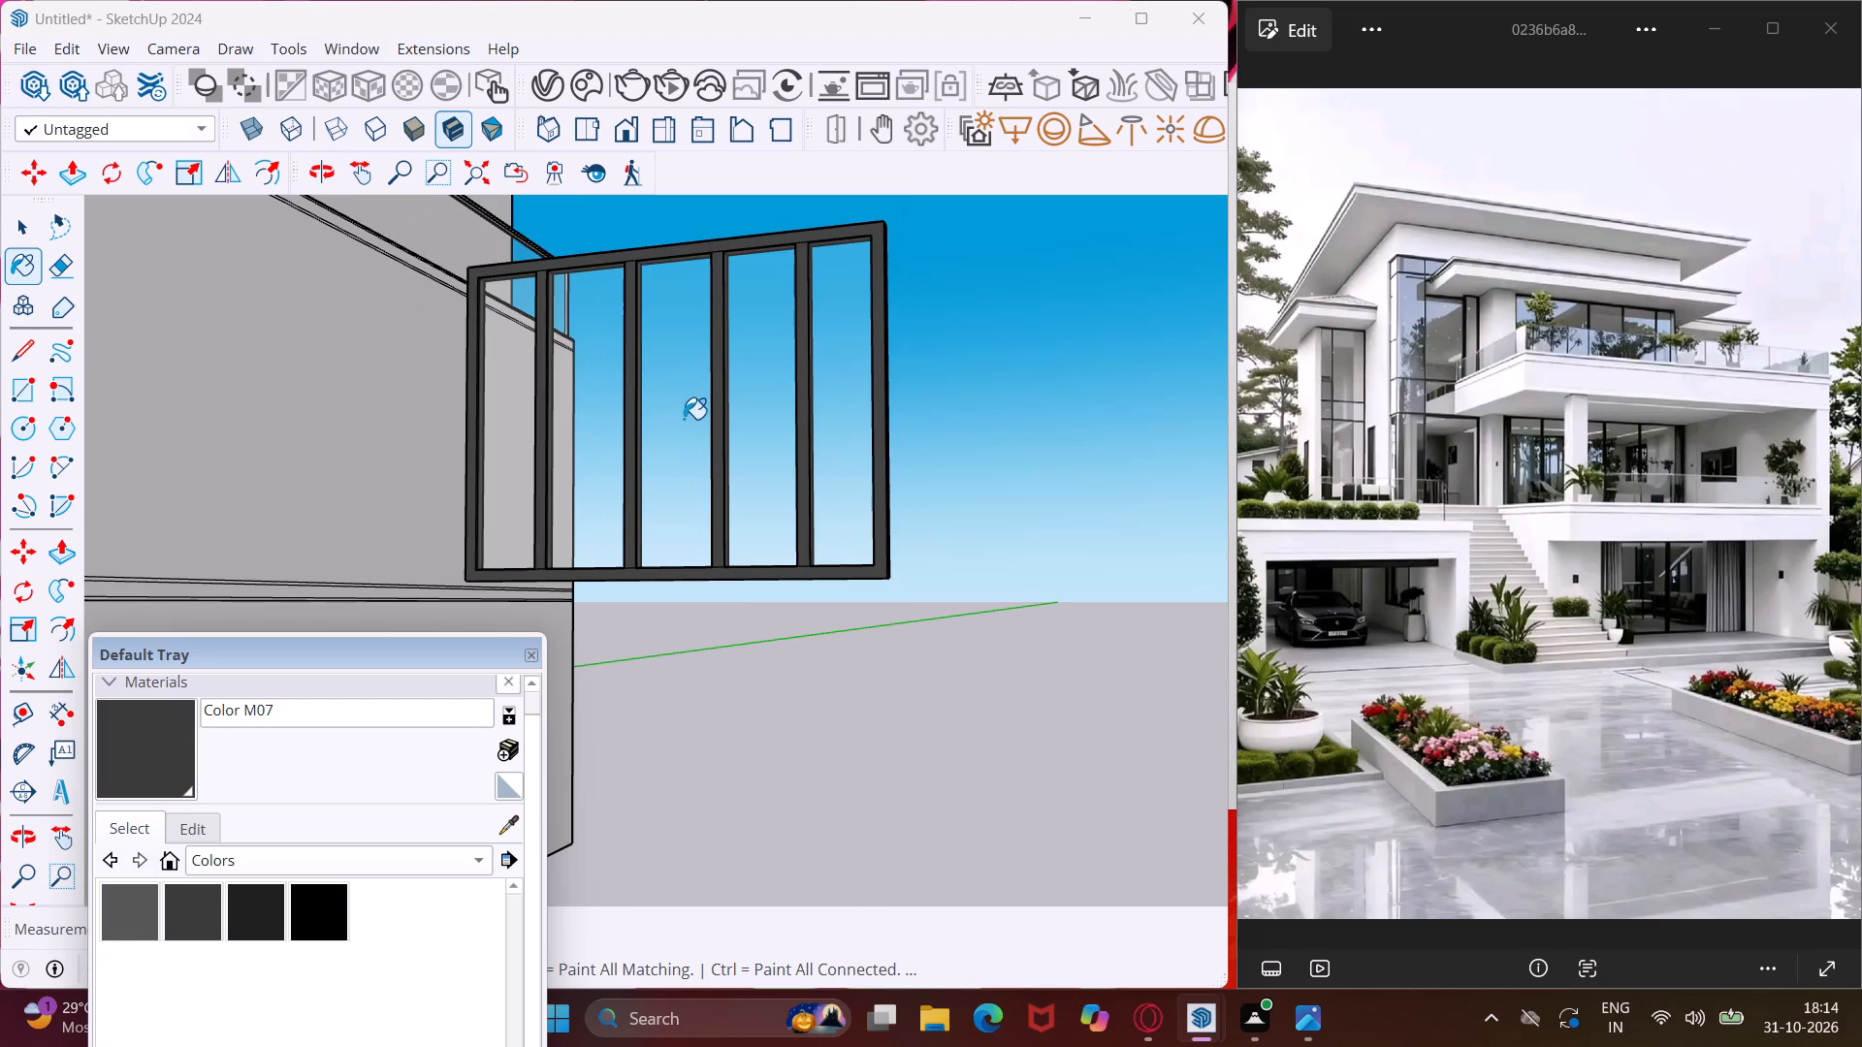
scroll(592, 376, up, 5)
middle_drag(542, 293, 438, 176)
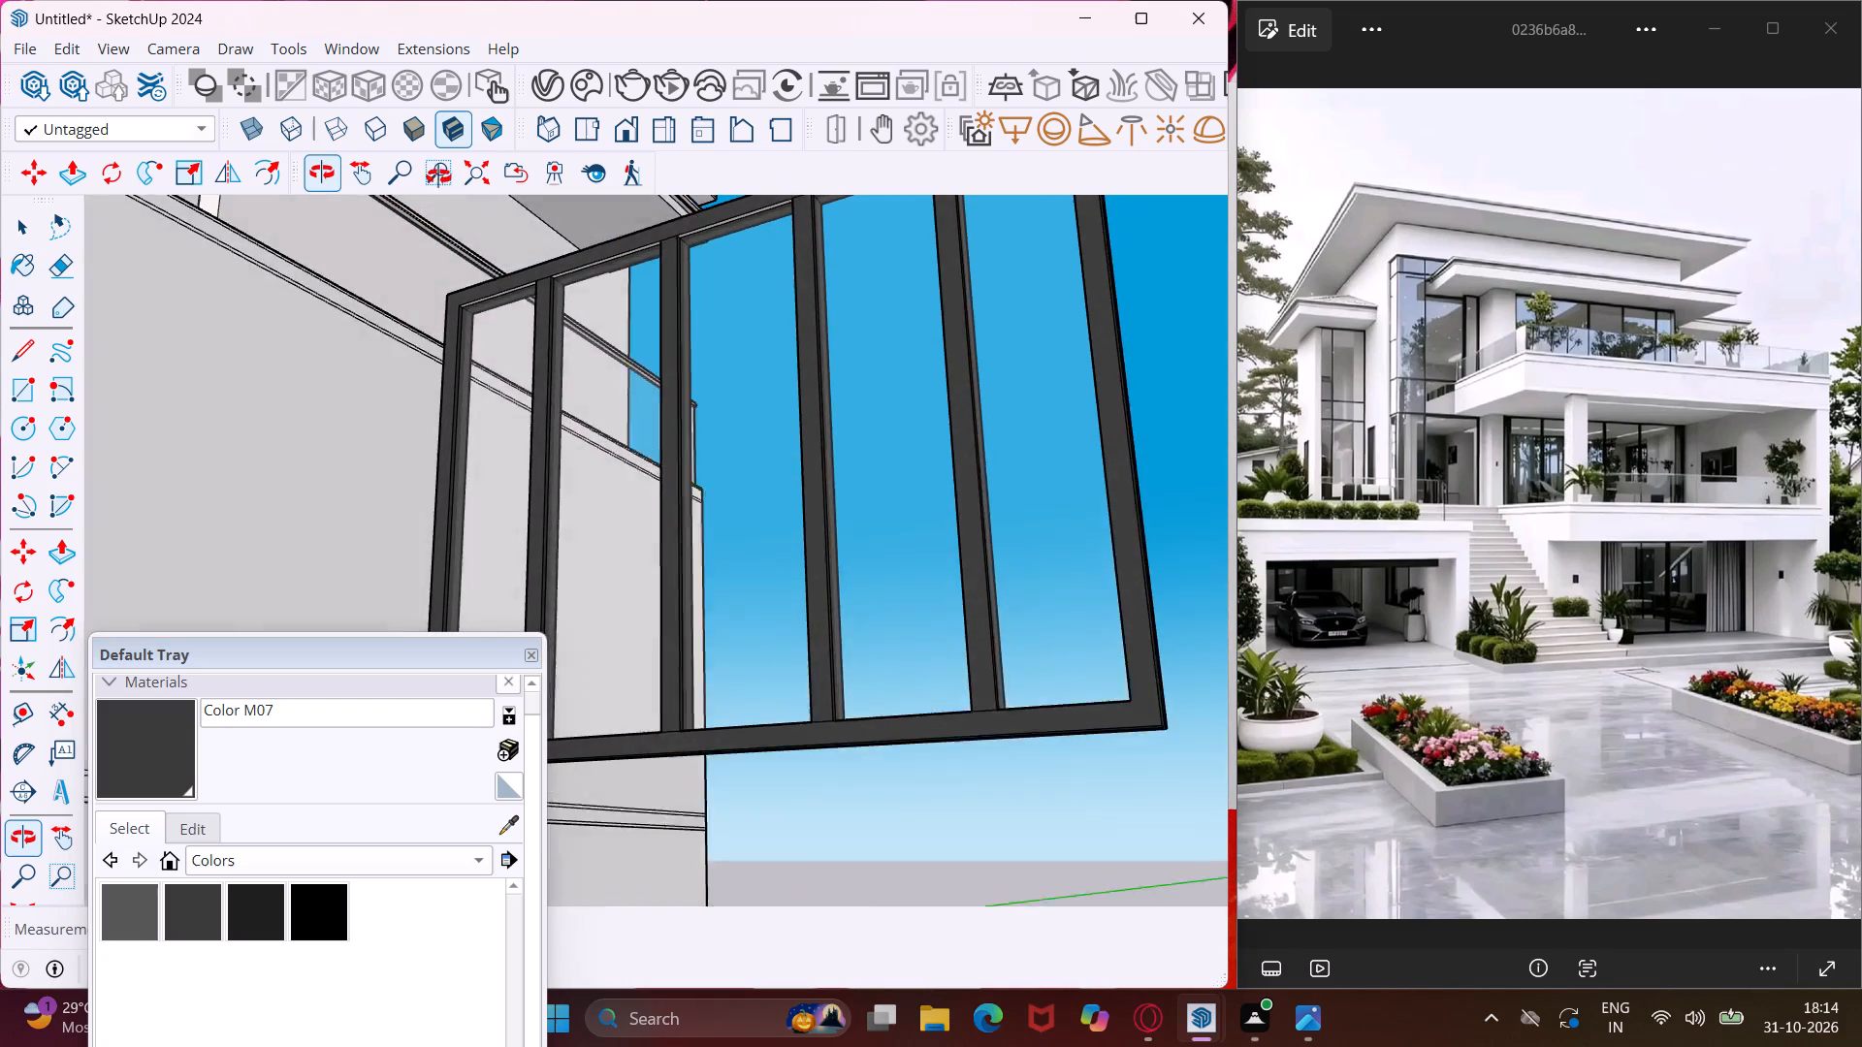
middle_drag(438, 176, 492, 0)
scroll(497, 338, up, 2)
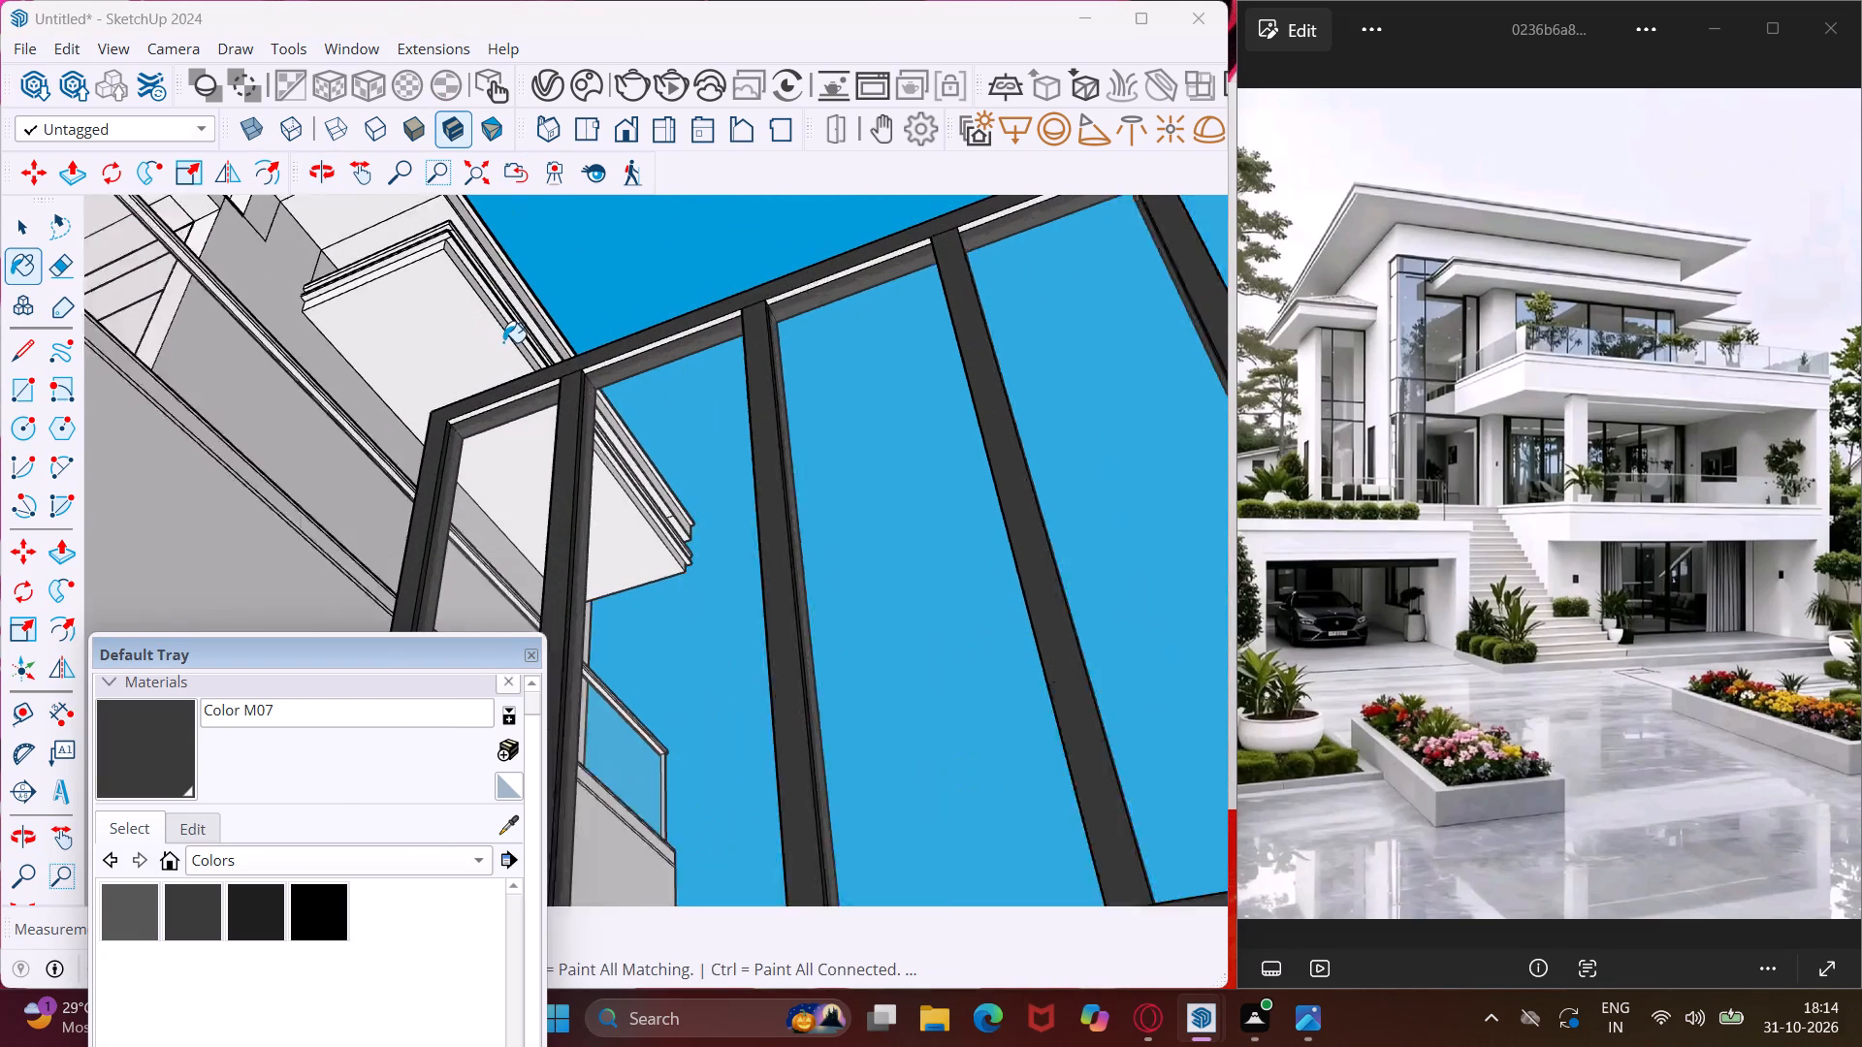
scroll(503, 342, up, 4)
scroll(549, 416, up, 4)
click(551, 417)
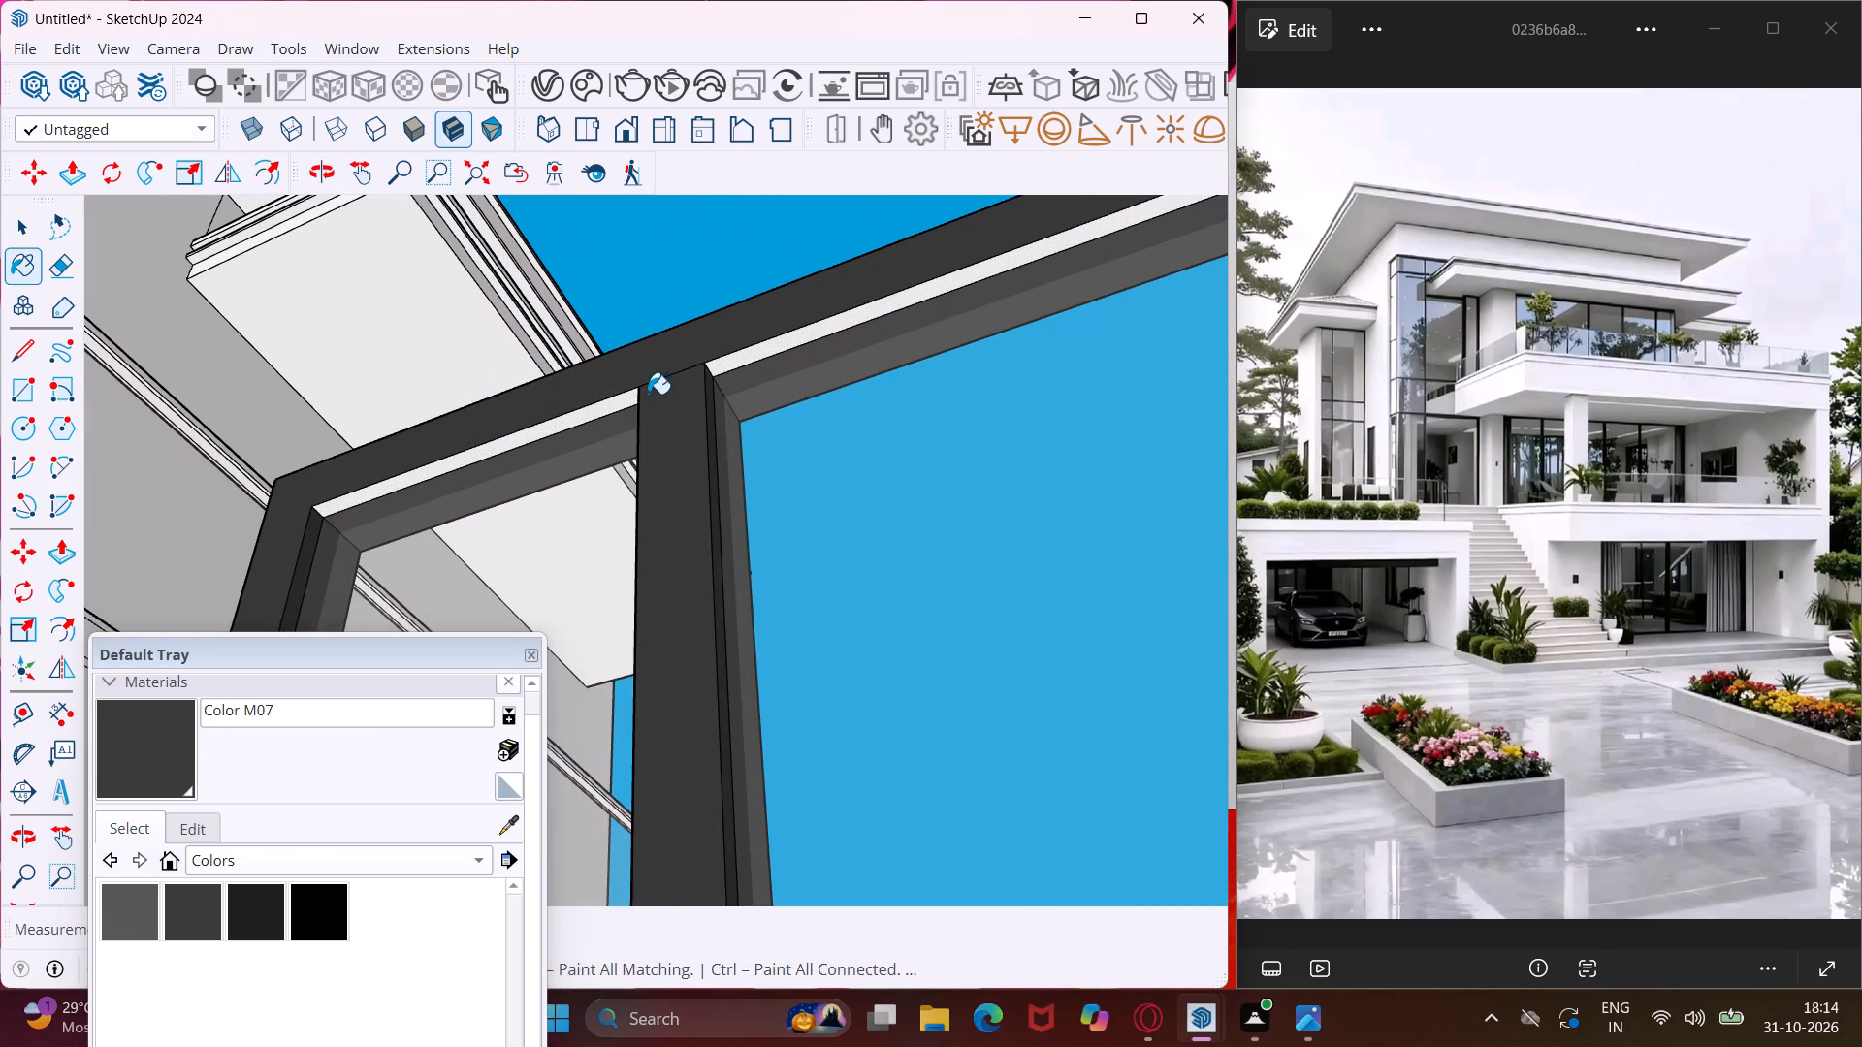
click(616, 399)
click(716, 364)
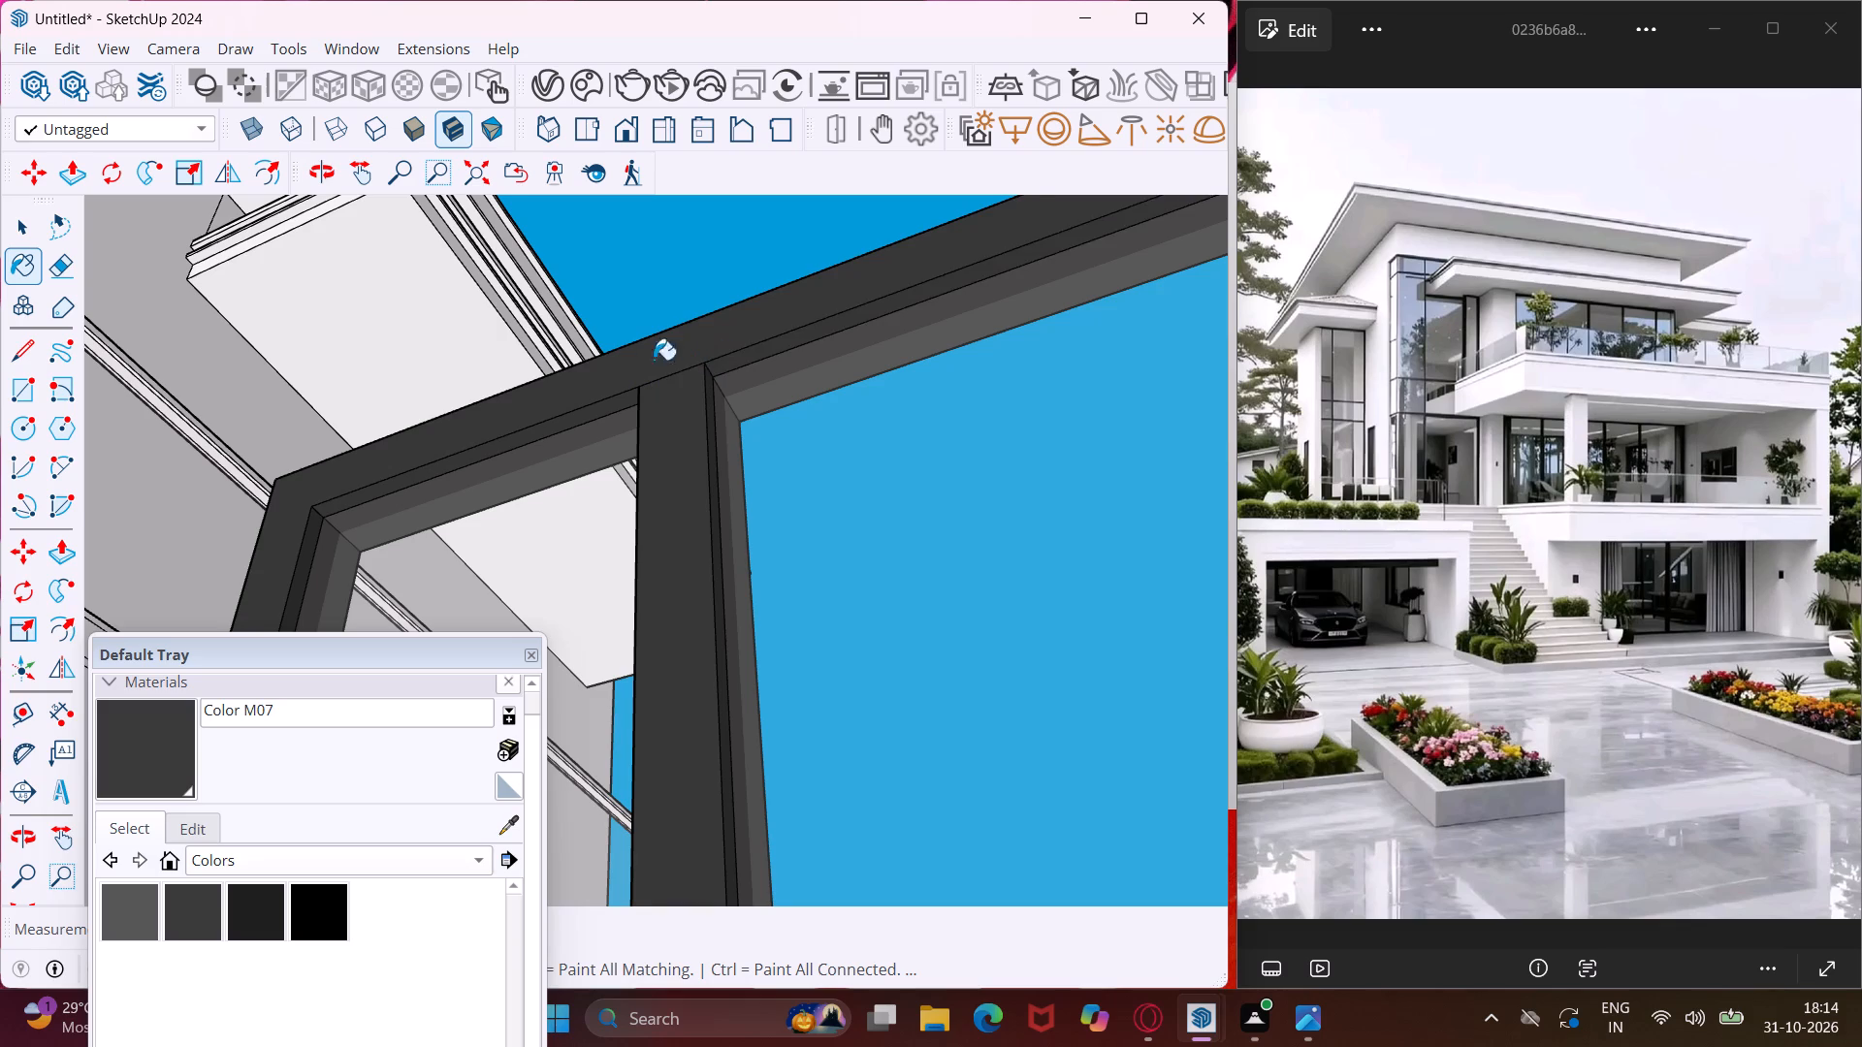
Paint the thin white strip under the top rail in the remaining three bays with Color M07.
scroll(398, 379, down, 4)
scroll(742, 275, up, 6)
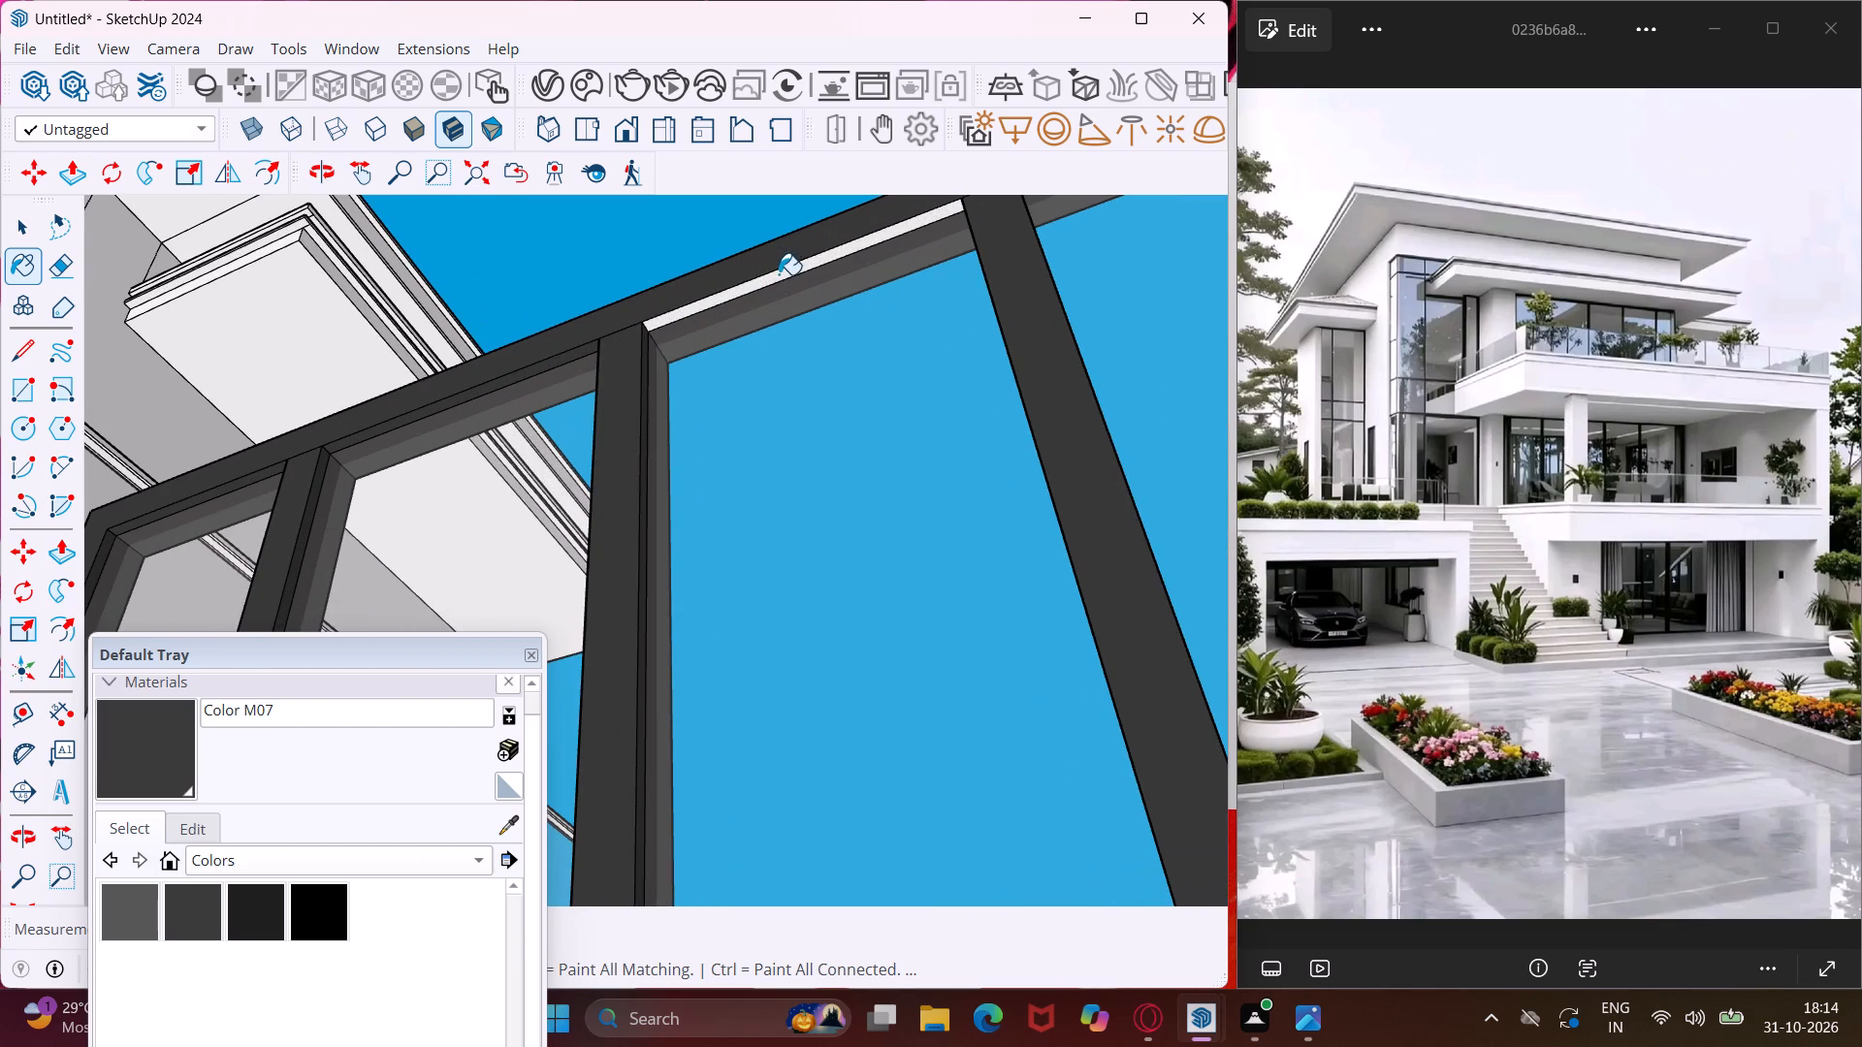
click(779, 274)
scroll(902, 238, down, 6)
scroll(998, 197, up, 6)
click(968, 206)
scroll(435, 335, down, 6)
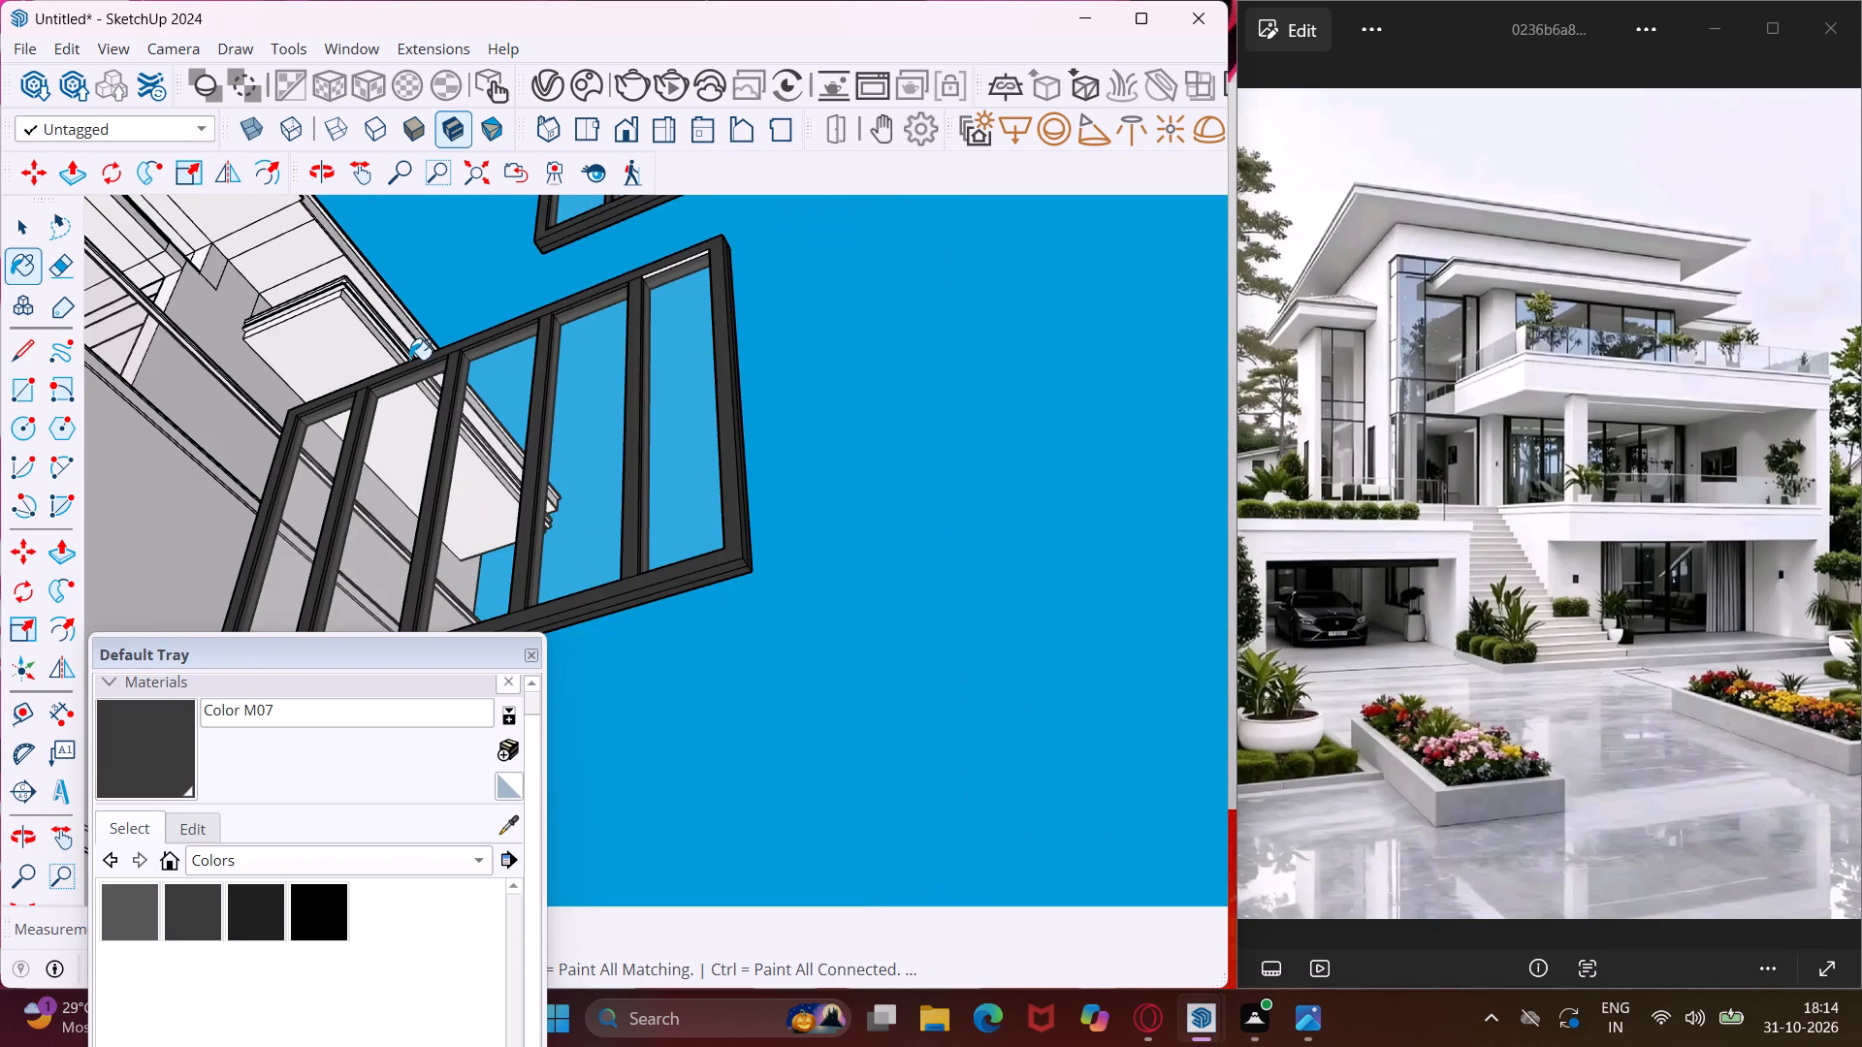
scroll(672, 288, up, 11)
click(668, 250)
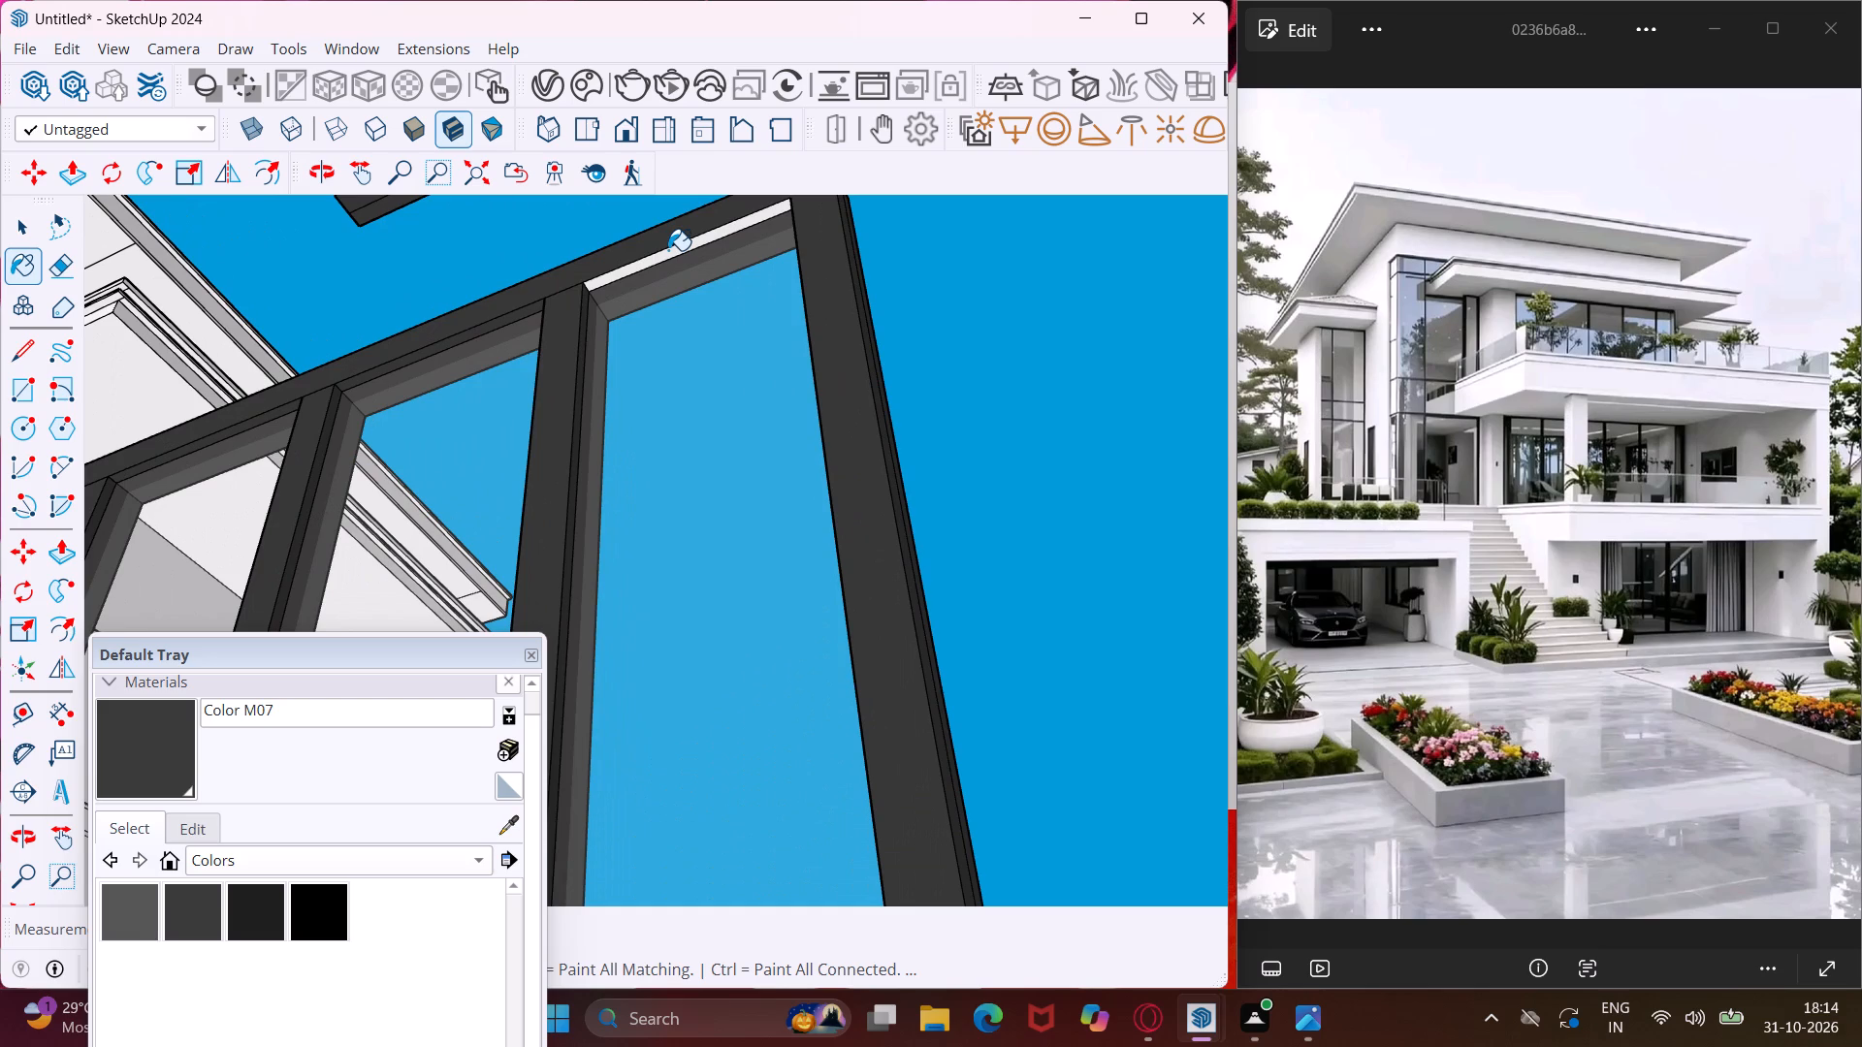
Paint the lowest, still white frame's front face, three uprights' front faces and both upper faces of its top rail with Color M07.
middle_drag(668, 250, 1177, 681)
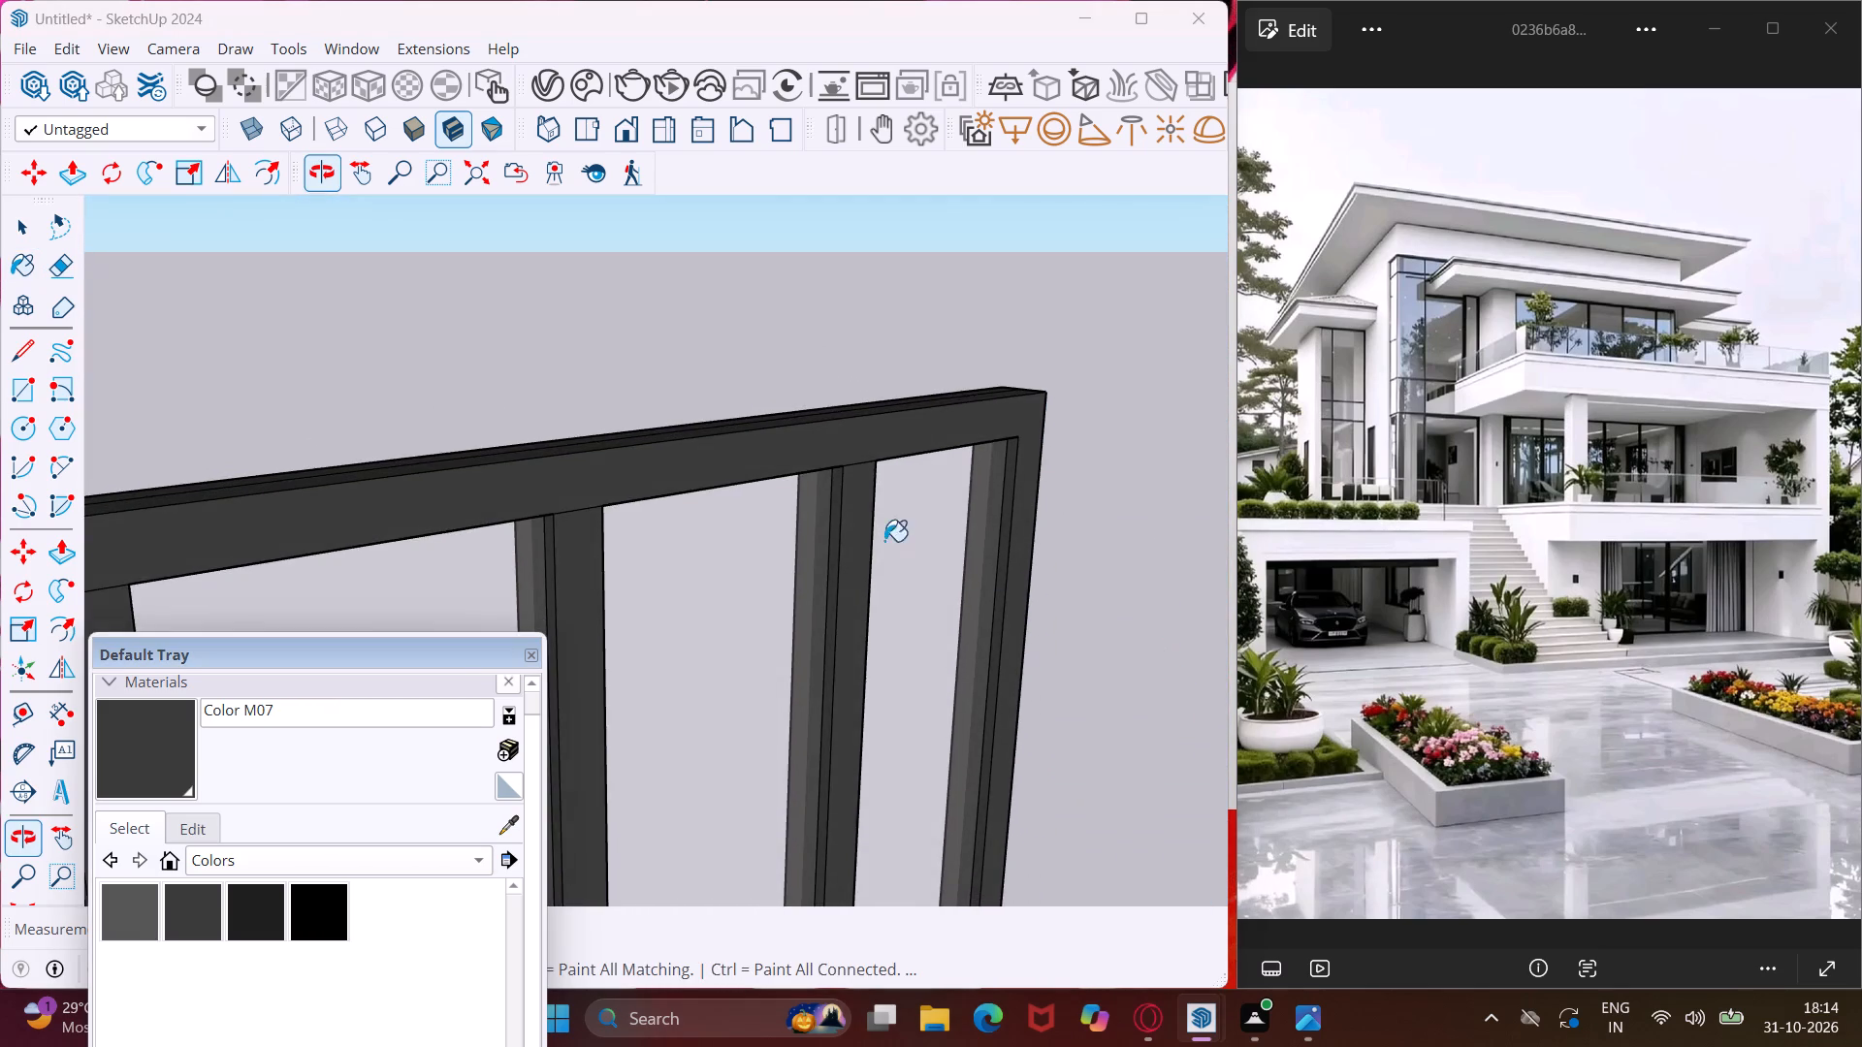
scroll(828, 540, down, 5)
middle_drag(834, 529, 732, 801)
scroll(708, 682, down, 13)
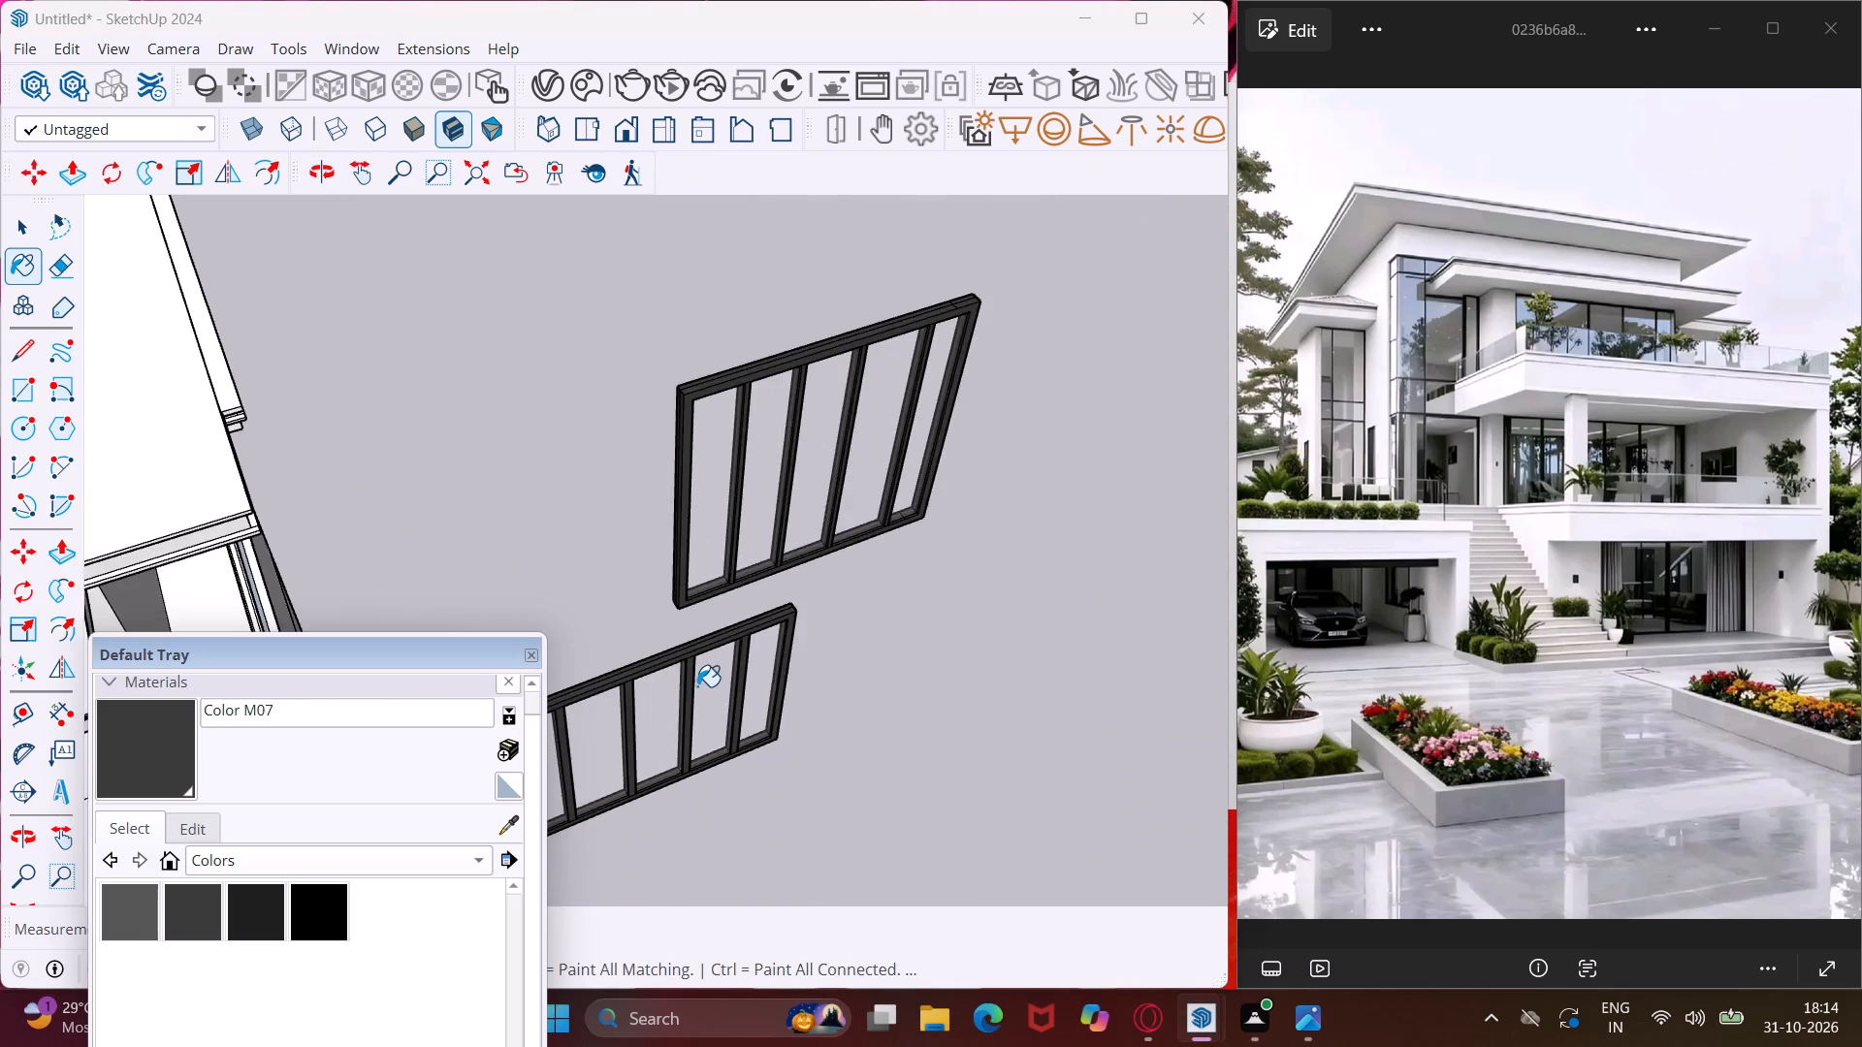
scroll(697, 686, down, 16)
scroll(673, 799, up, 2)
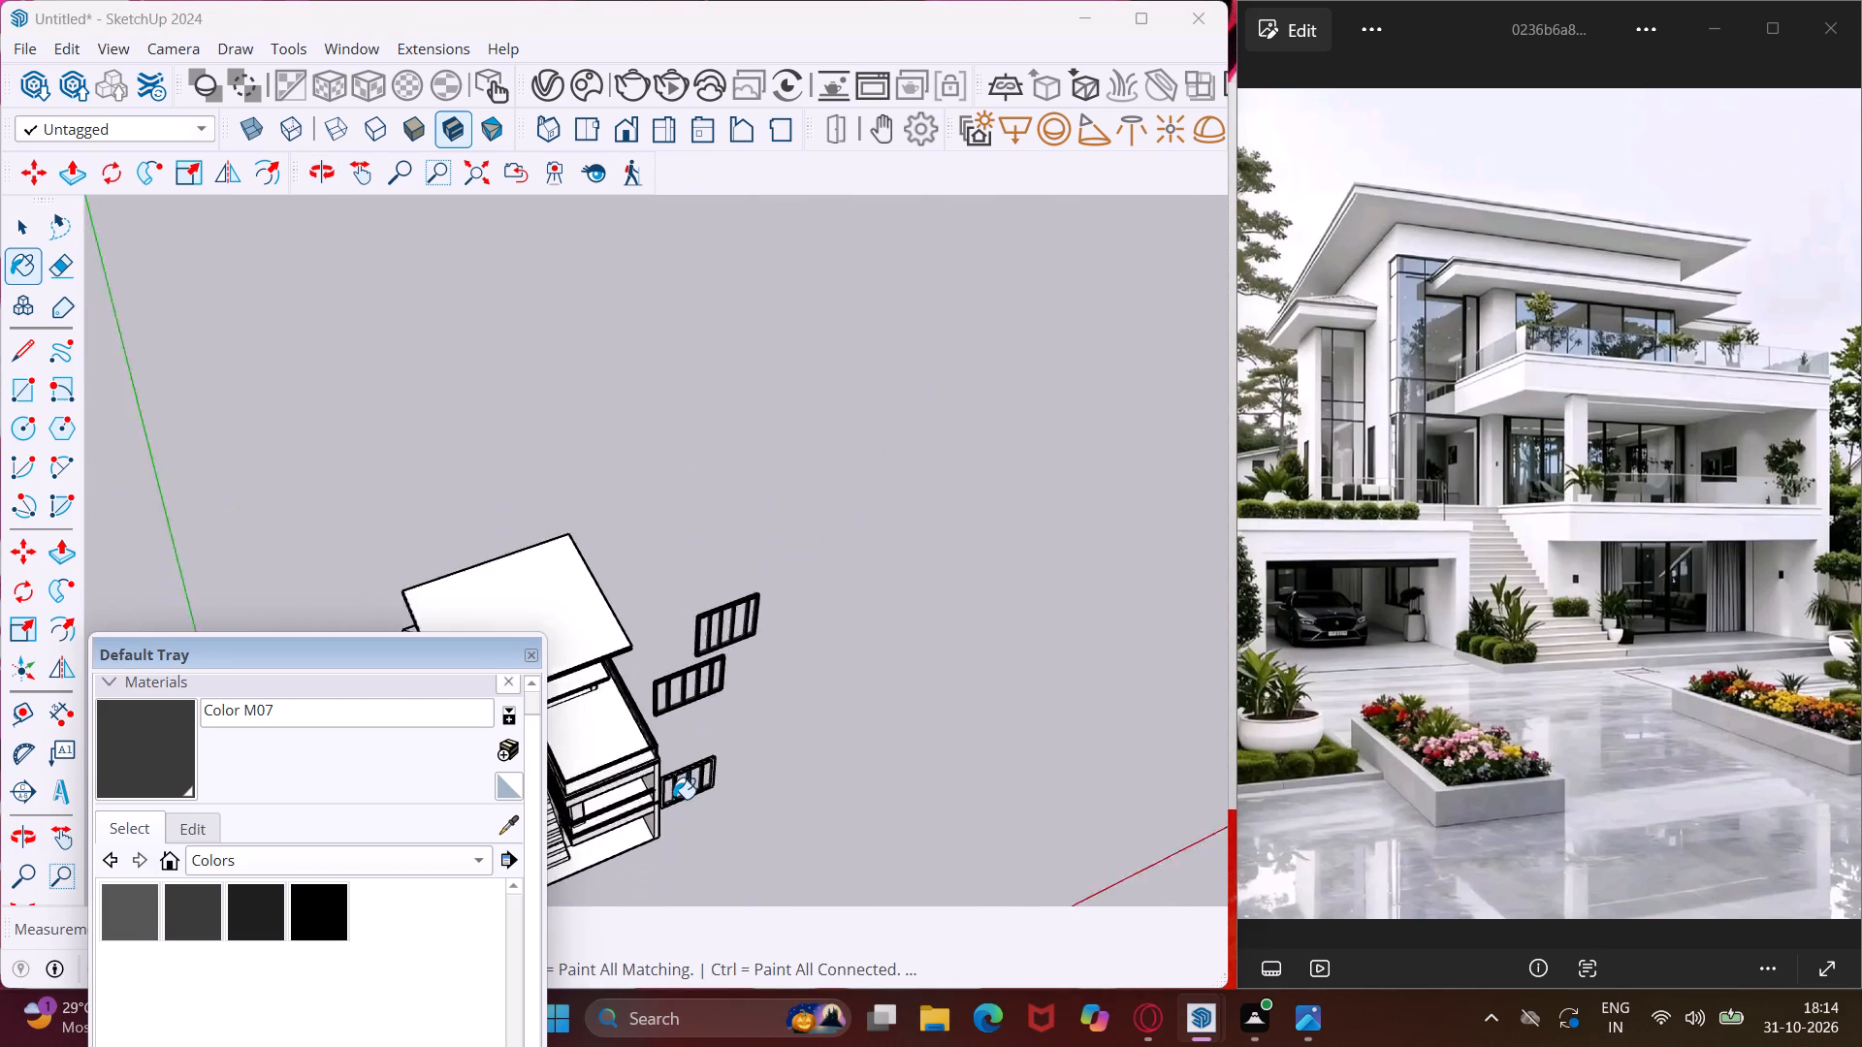
scroll(673, 799, up, 14)
scroll(710, 792, up, 13)
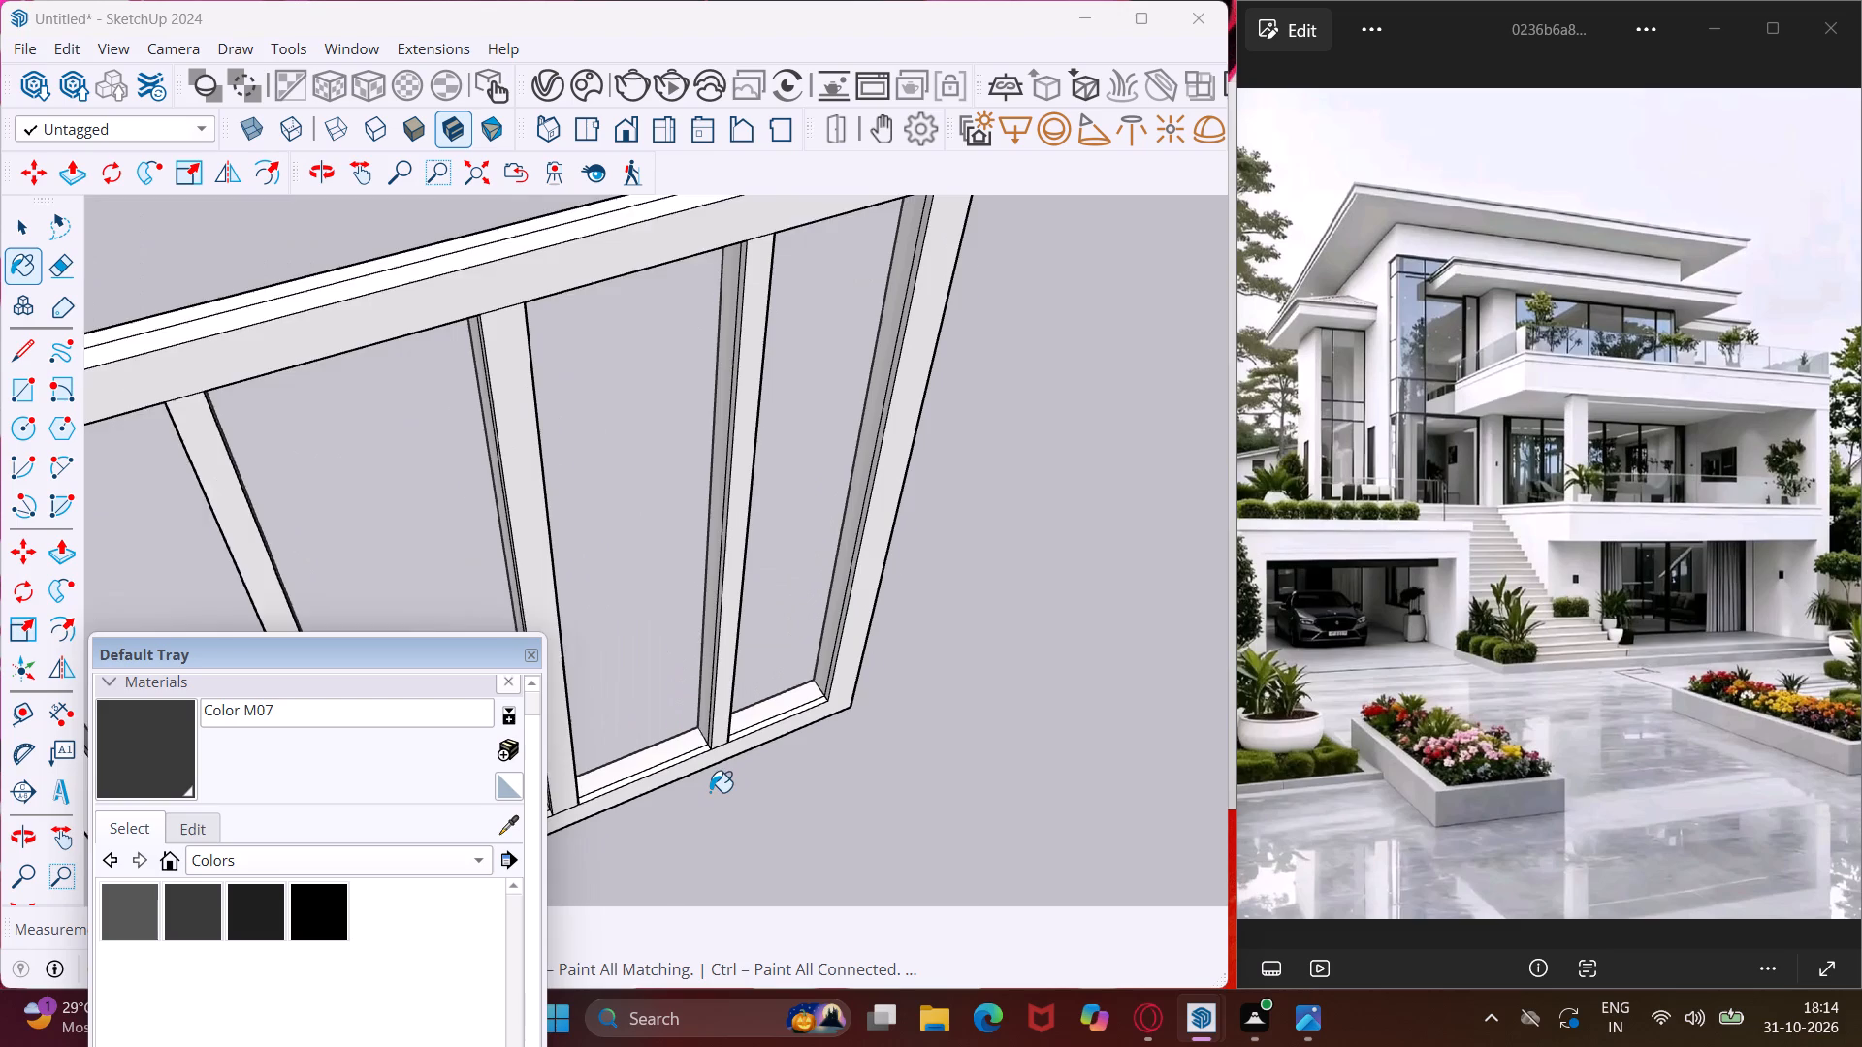
scroll(710, 792, up, 1)
scroll(674, 714, down, 4)
click(551, 419)
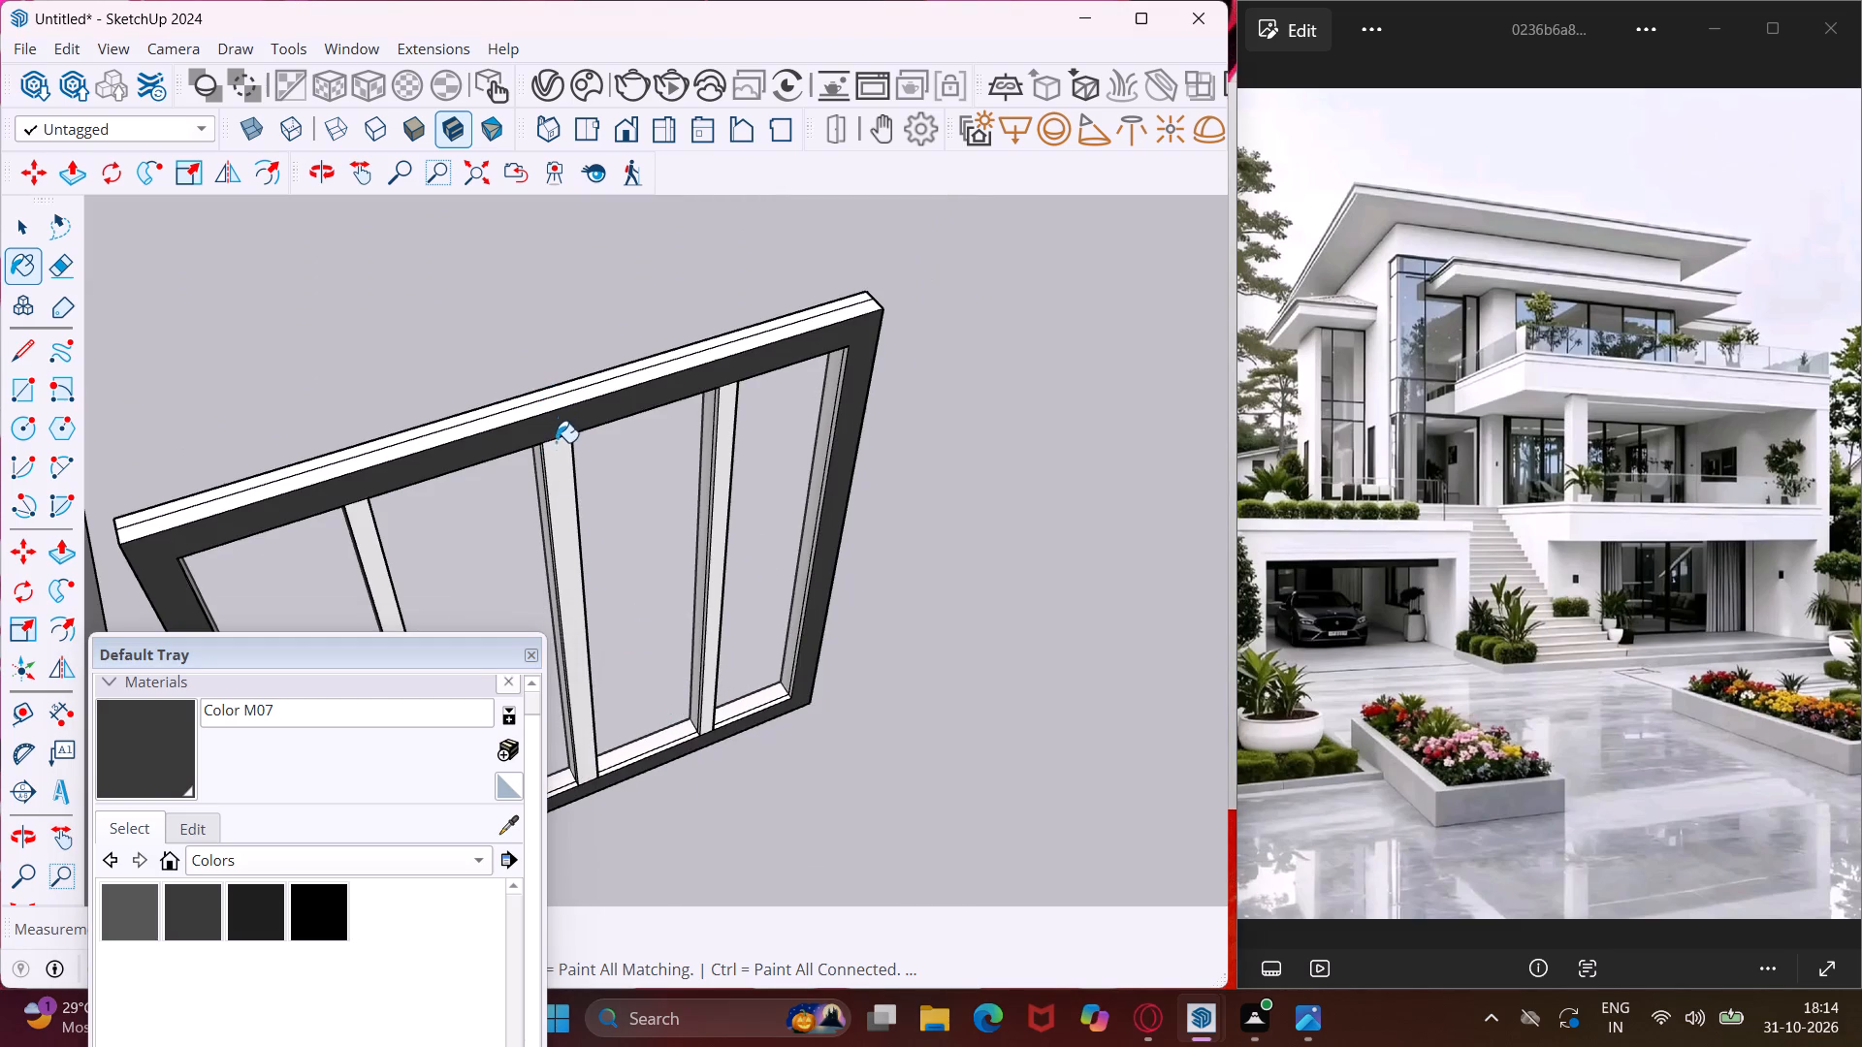
click(556, 452)
click(721, 405)
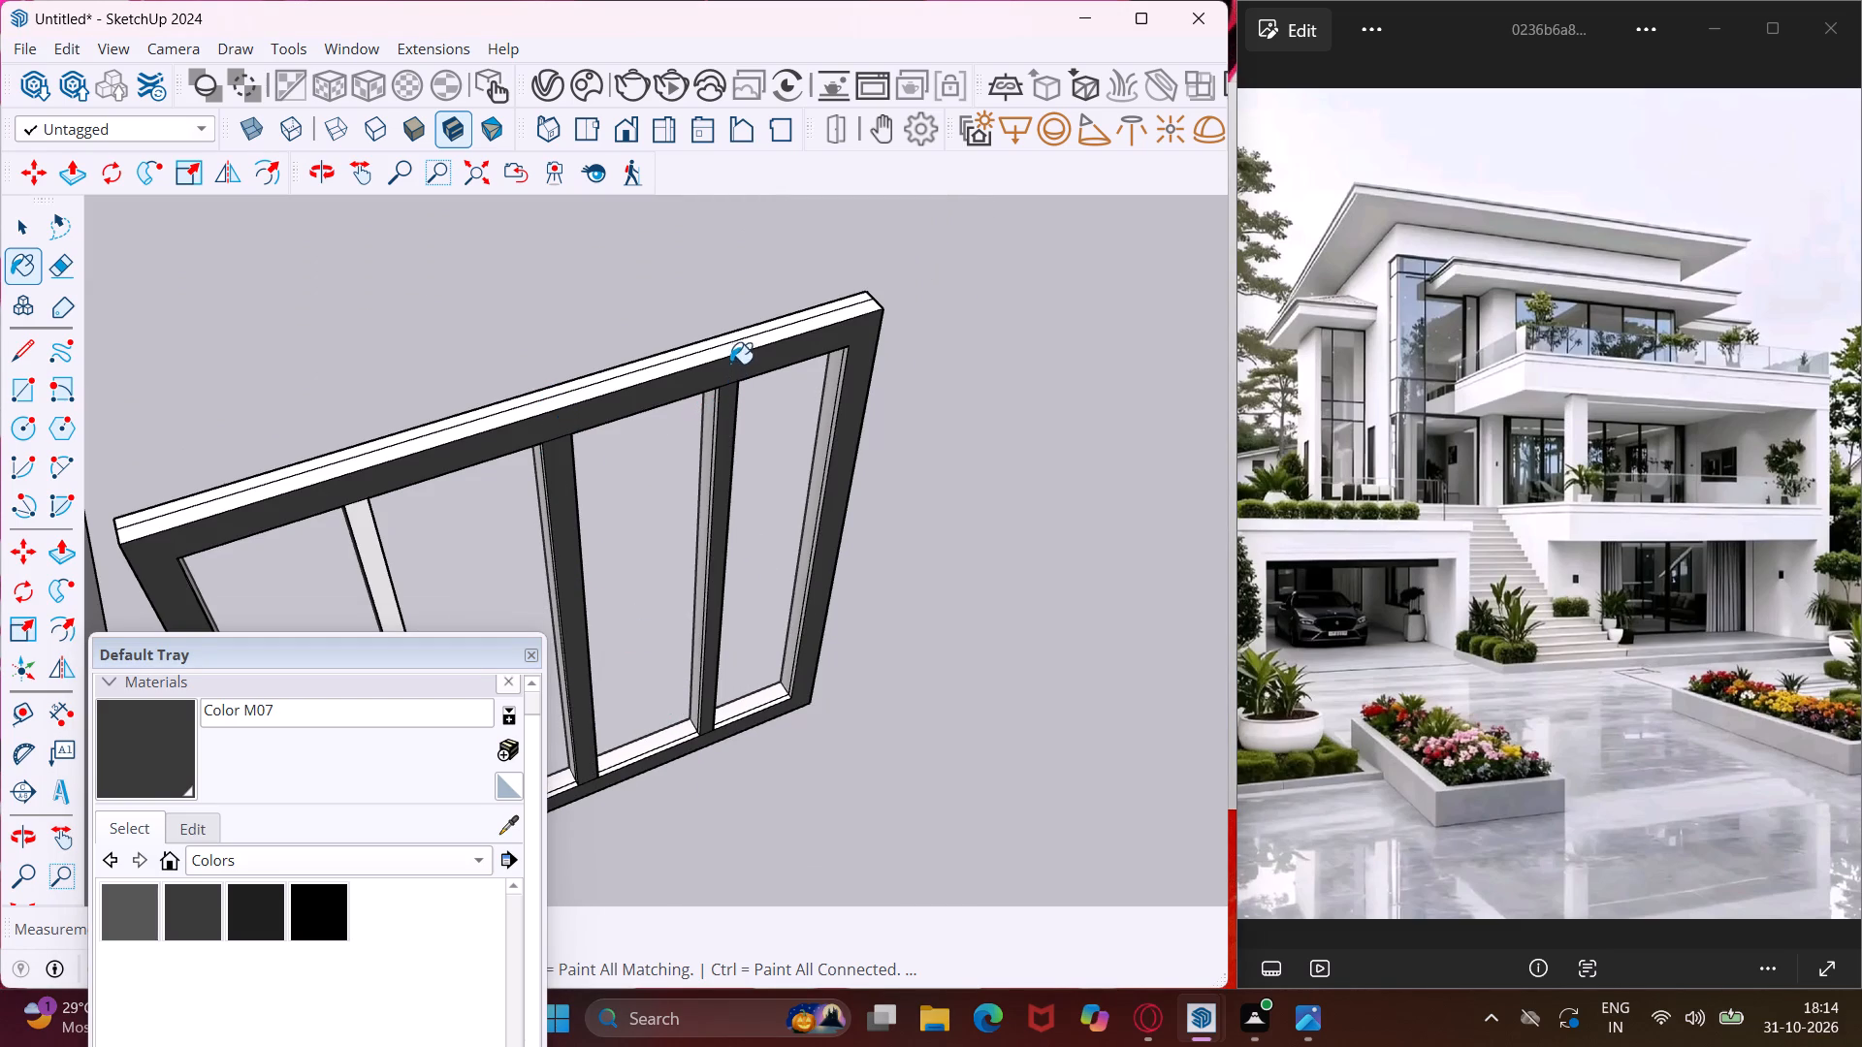
click(729, 357)
click(722, 343)
click(361, 541)
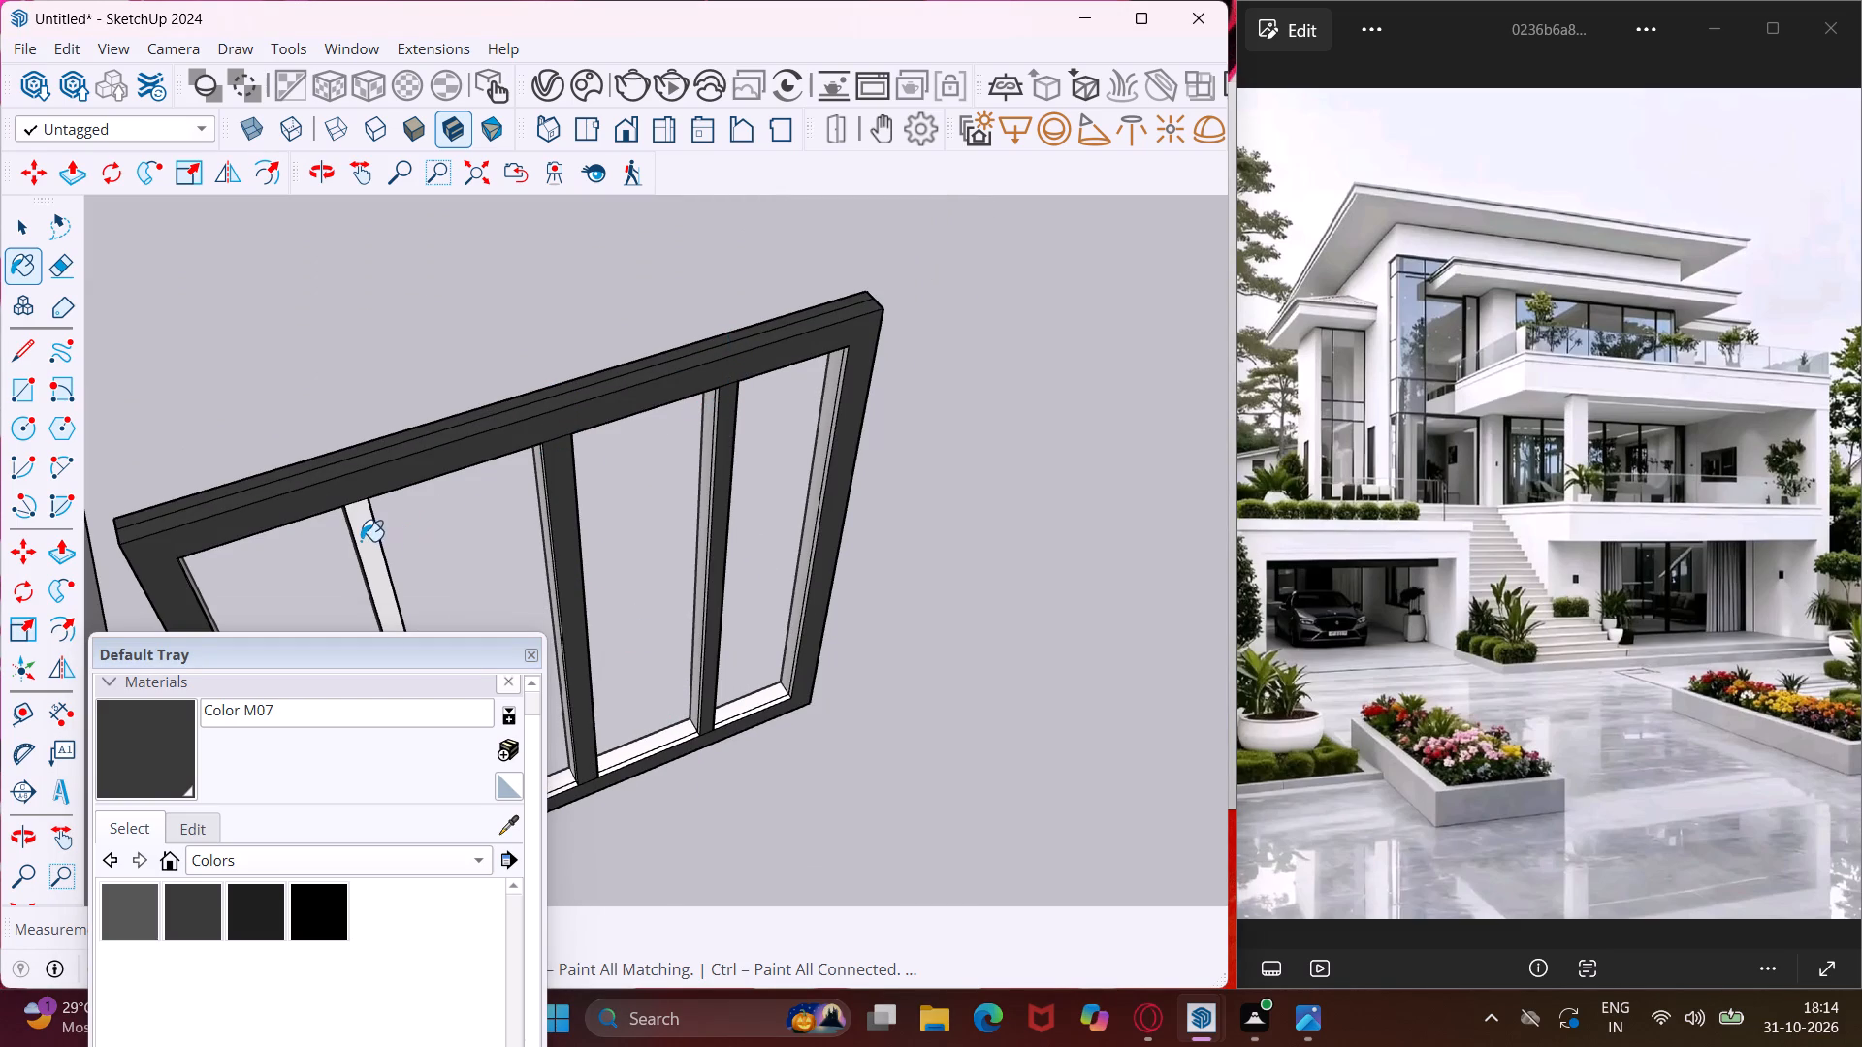
Paint the thin side strips on the far end upright and its adjacent upright, plus the top rail's strips there, with Color M07.
scroll(828, 419, up, 12)
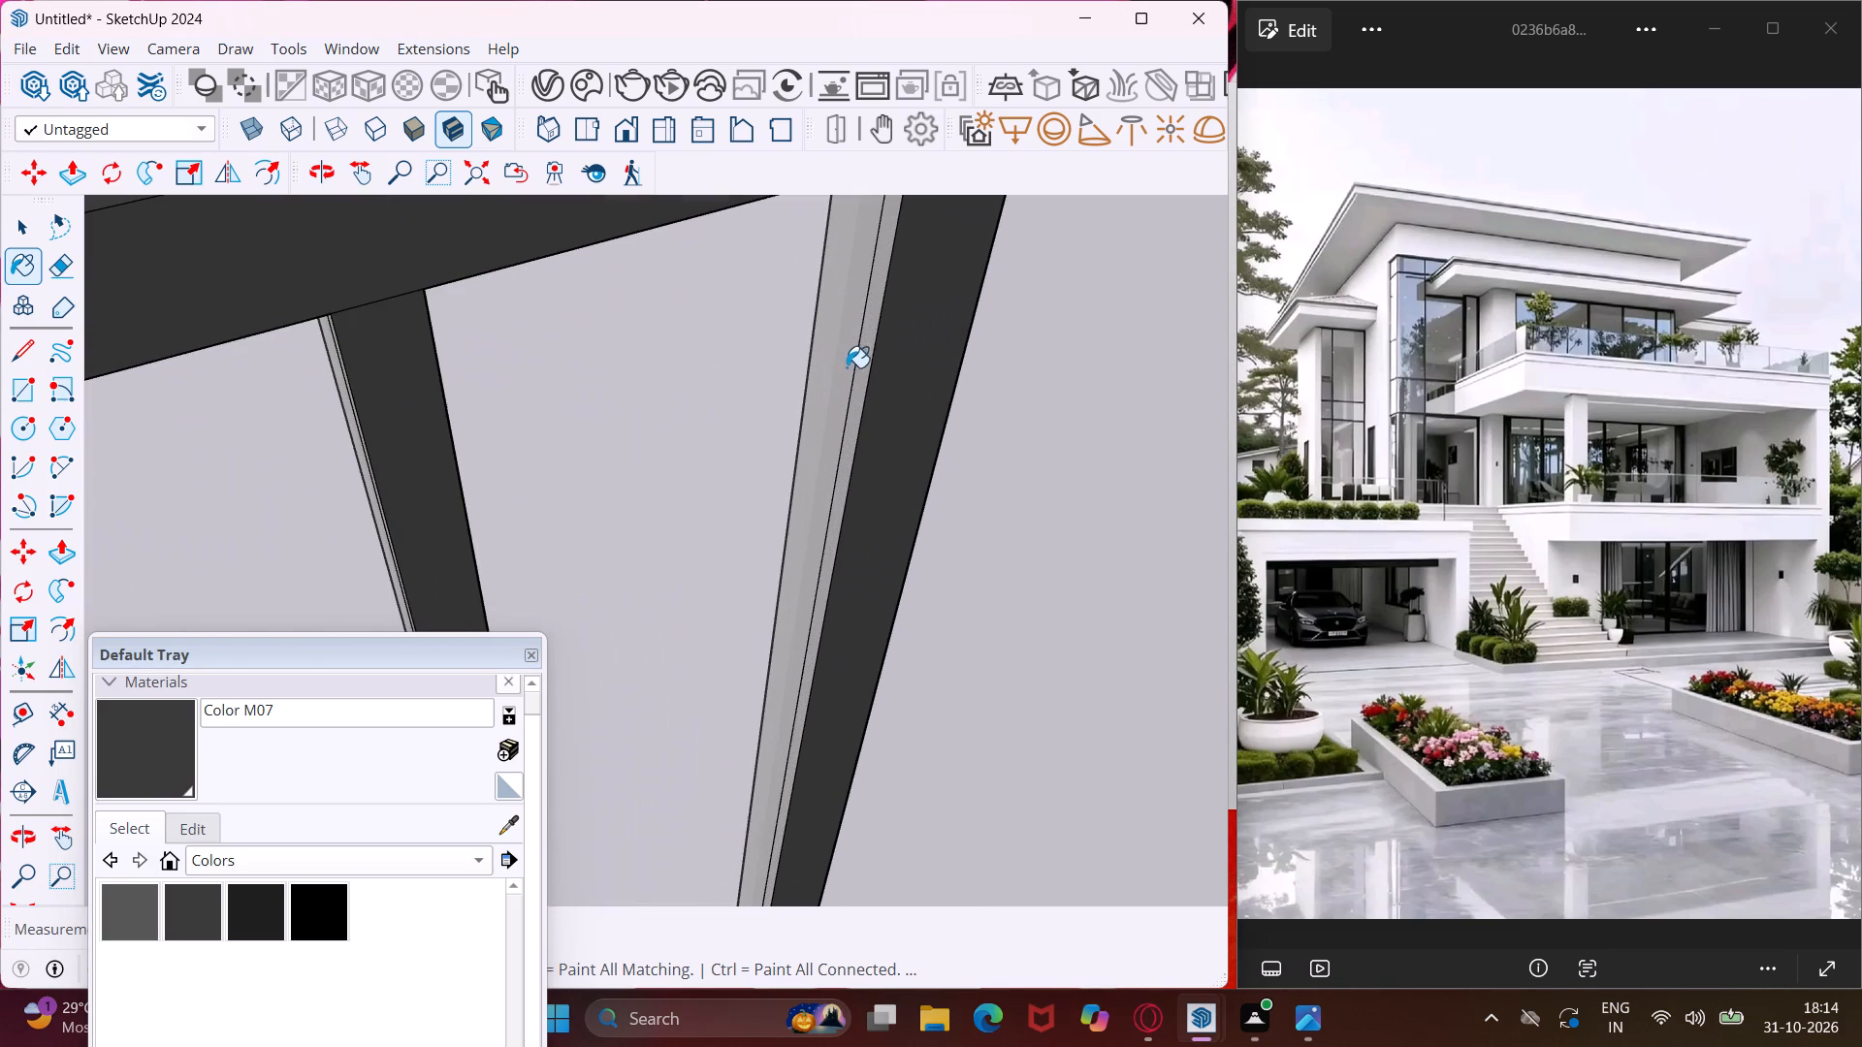
click(869, 359)
scroll(663, 397, down, 5)
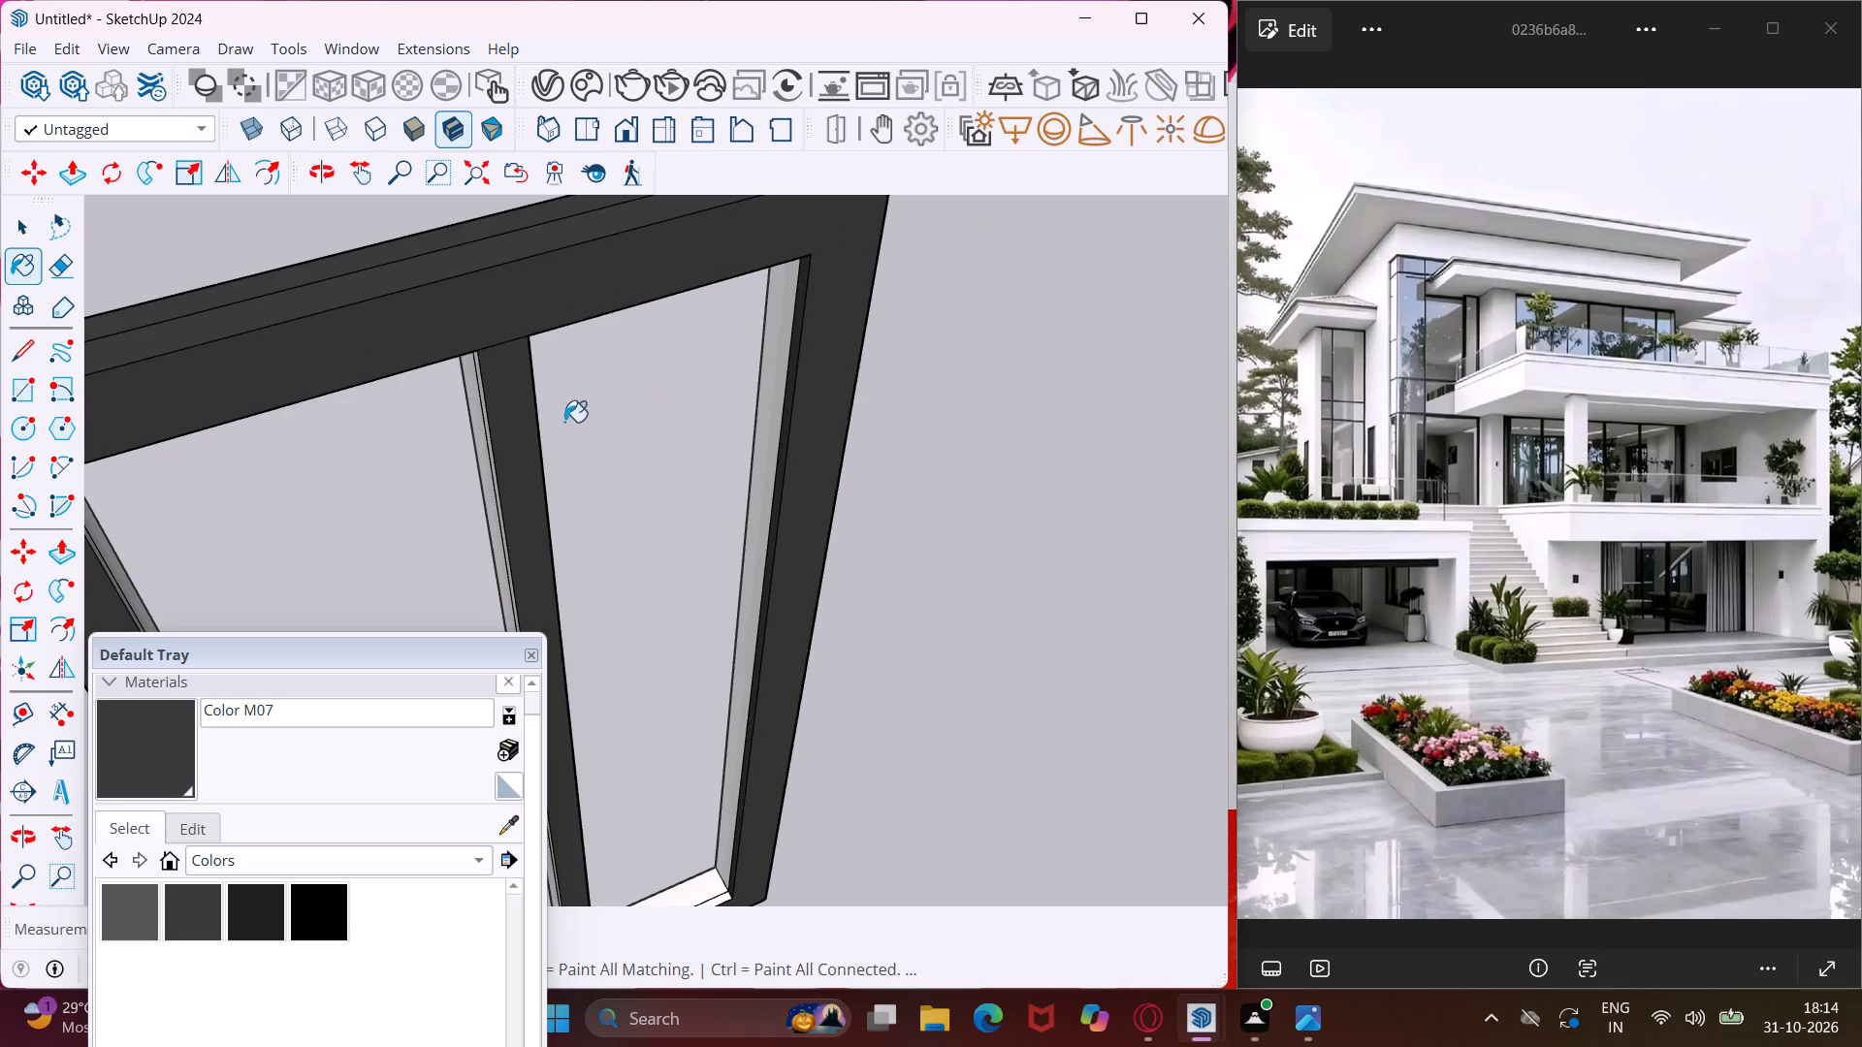
middle_drag(495, 455, 763, 281)
scroll(432, 472, up, 3)
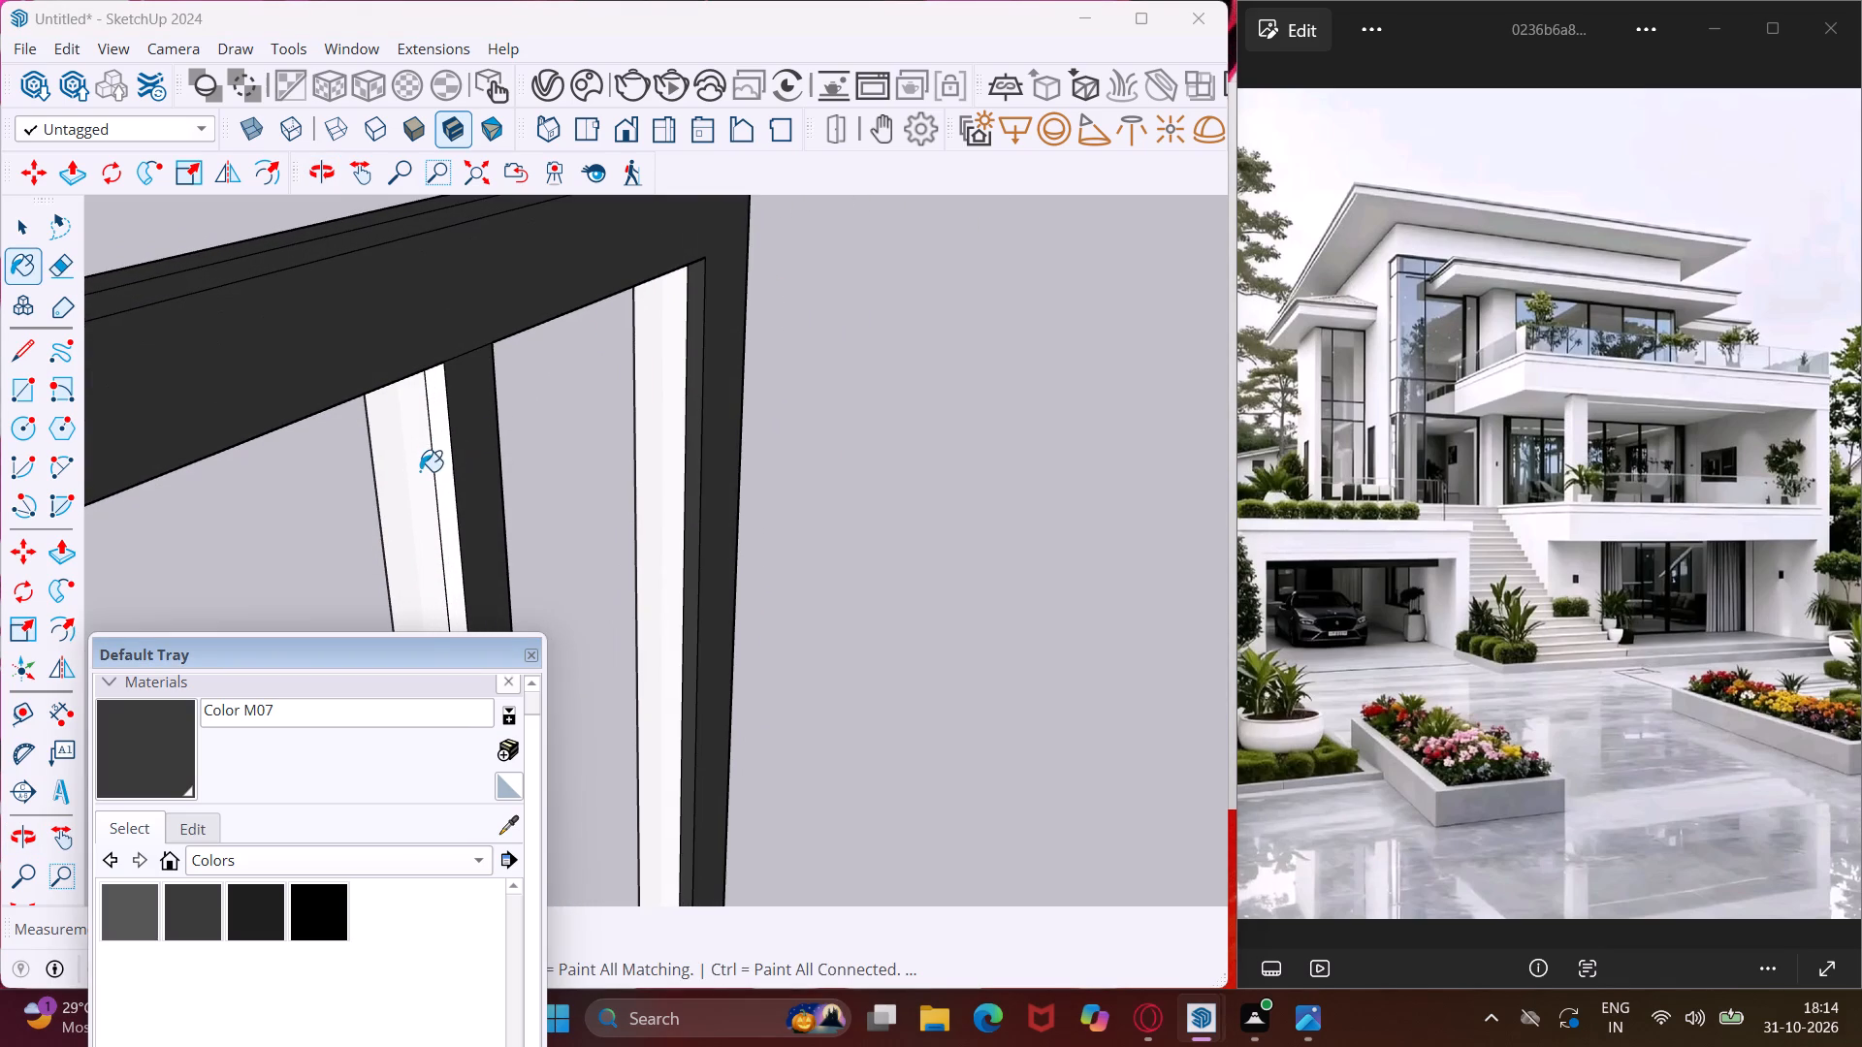
click(441, 435)
middle_drag(477, 385, 605, 94)
scroll(605, 94, up, 1)
click(439, 297)
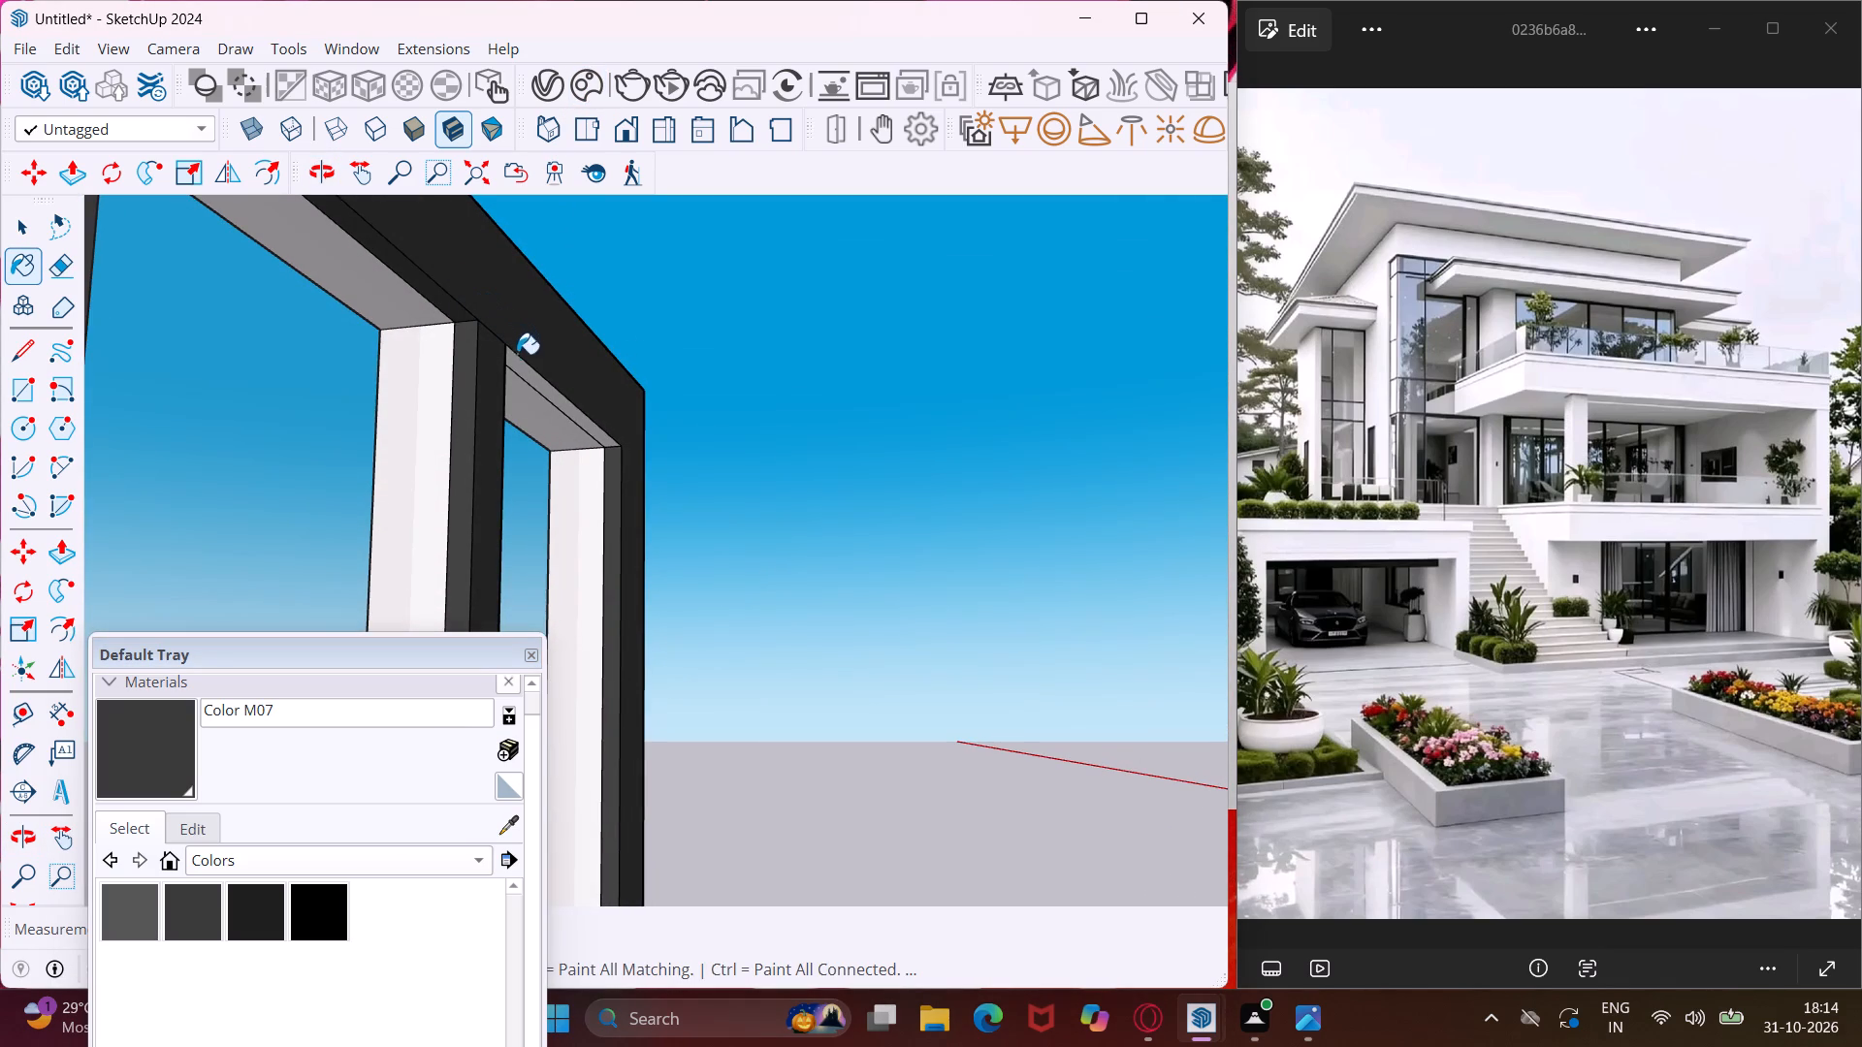
click(521, 364)
Paint the middle upright's thin side strip and the strip under the top rail beside it with Color M07.
scroll(585, 325, down, 4)
middle_click(585, 328)
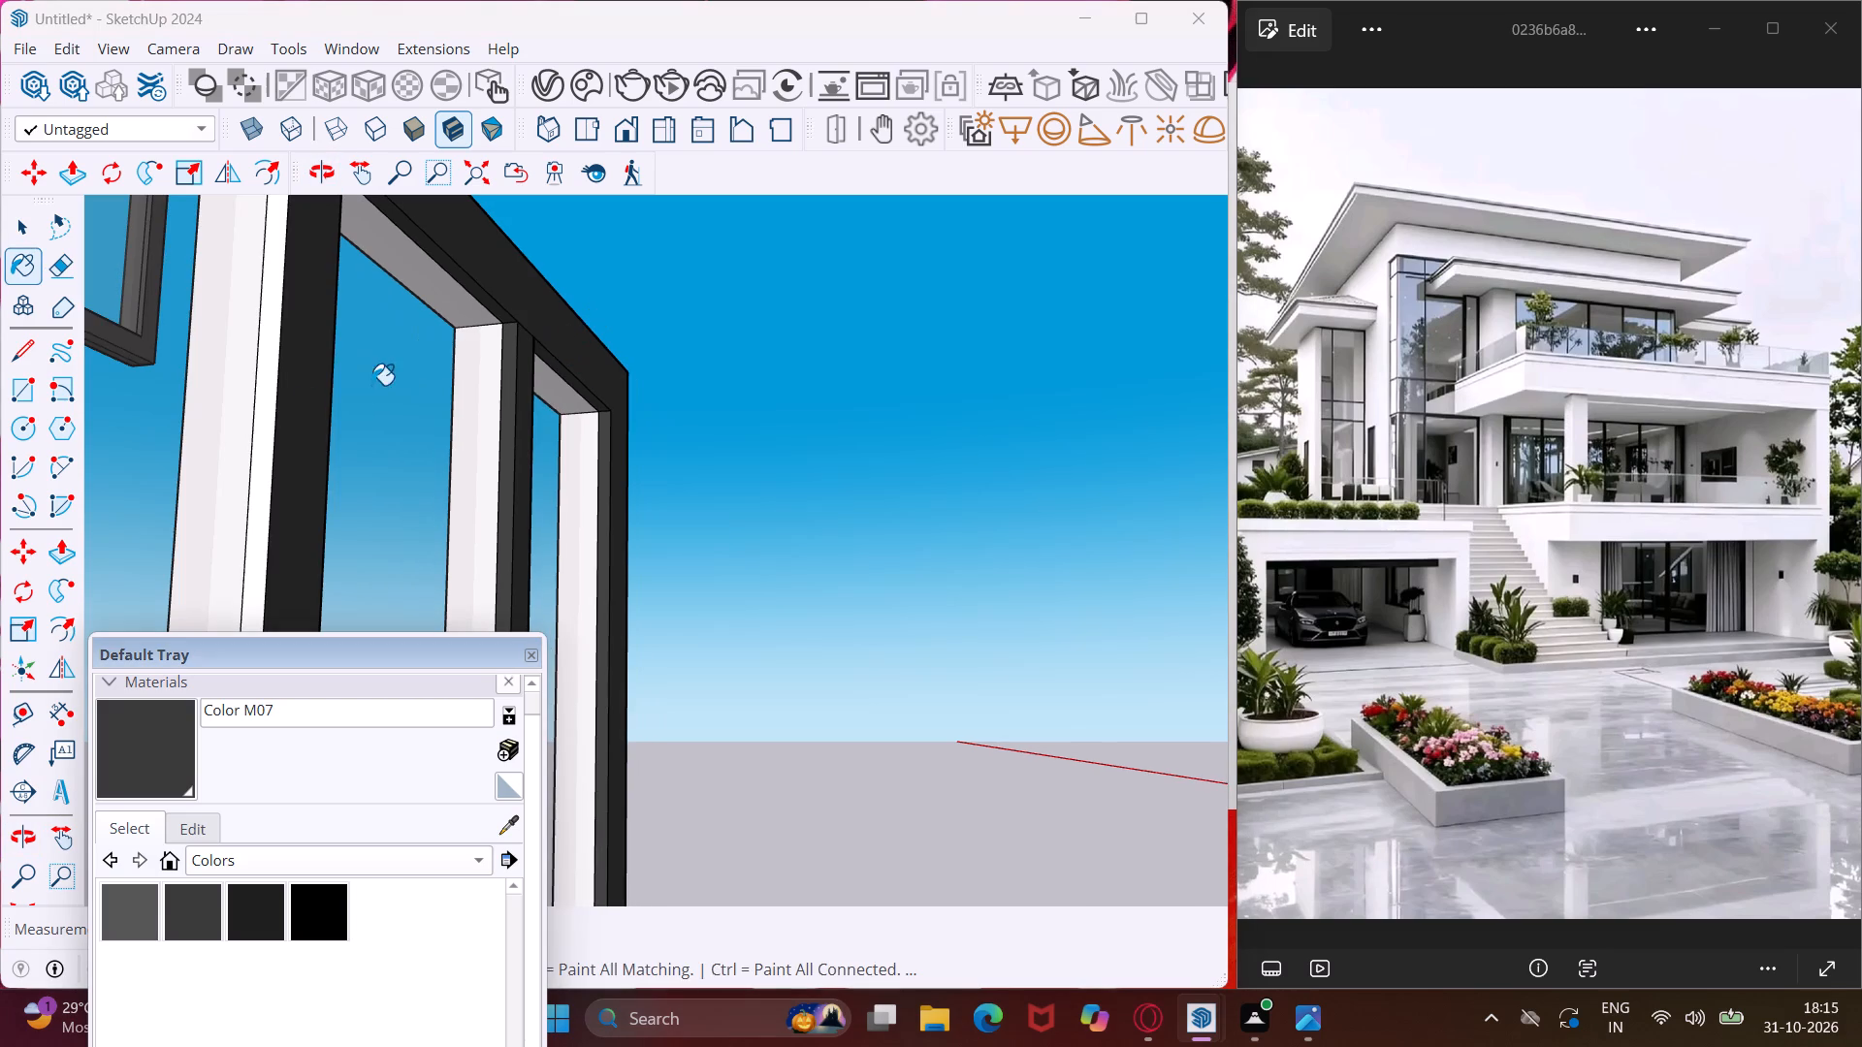
click(265, 401)
middle_drag(279, 373, 281, 511)
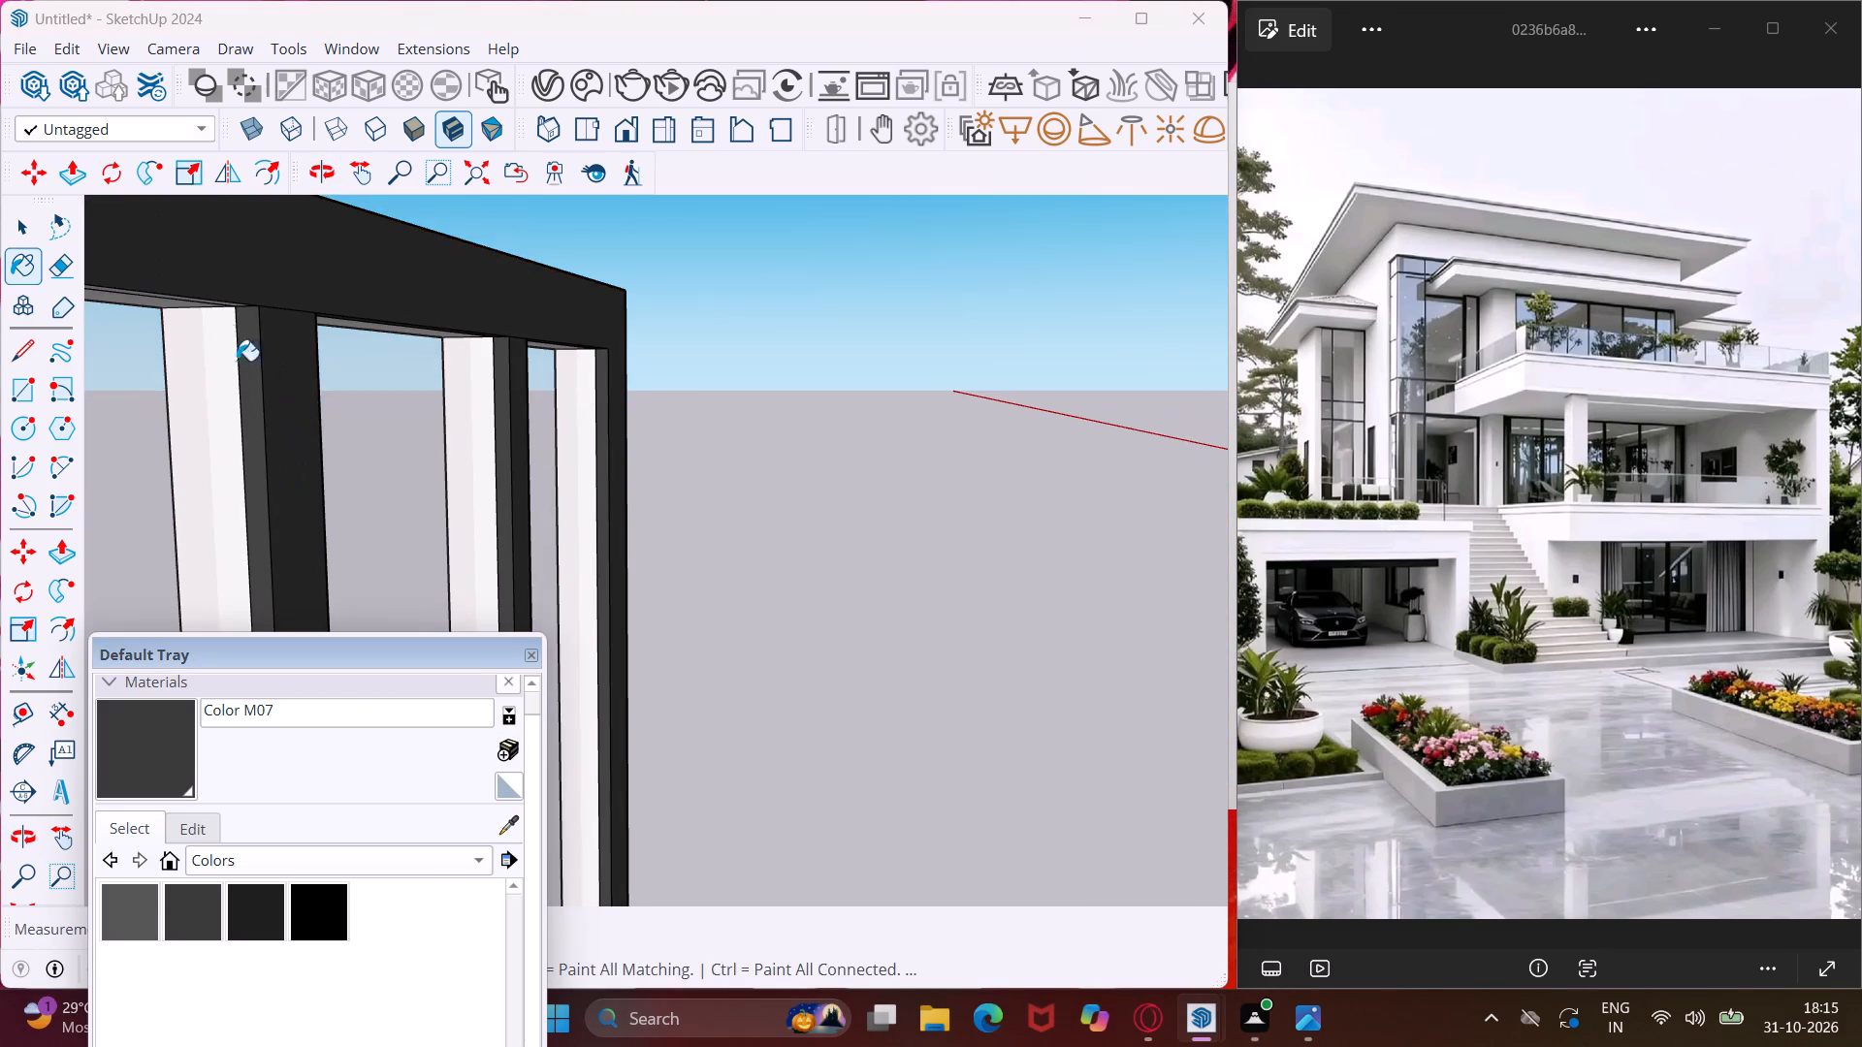
middle_drag(214, 319, 239, 236)
click(240, 236)
middle_drag(297, 245, 275, 356)
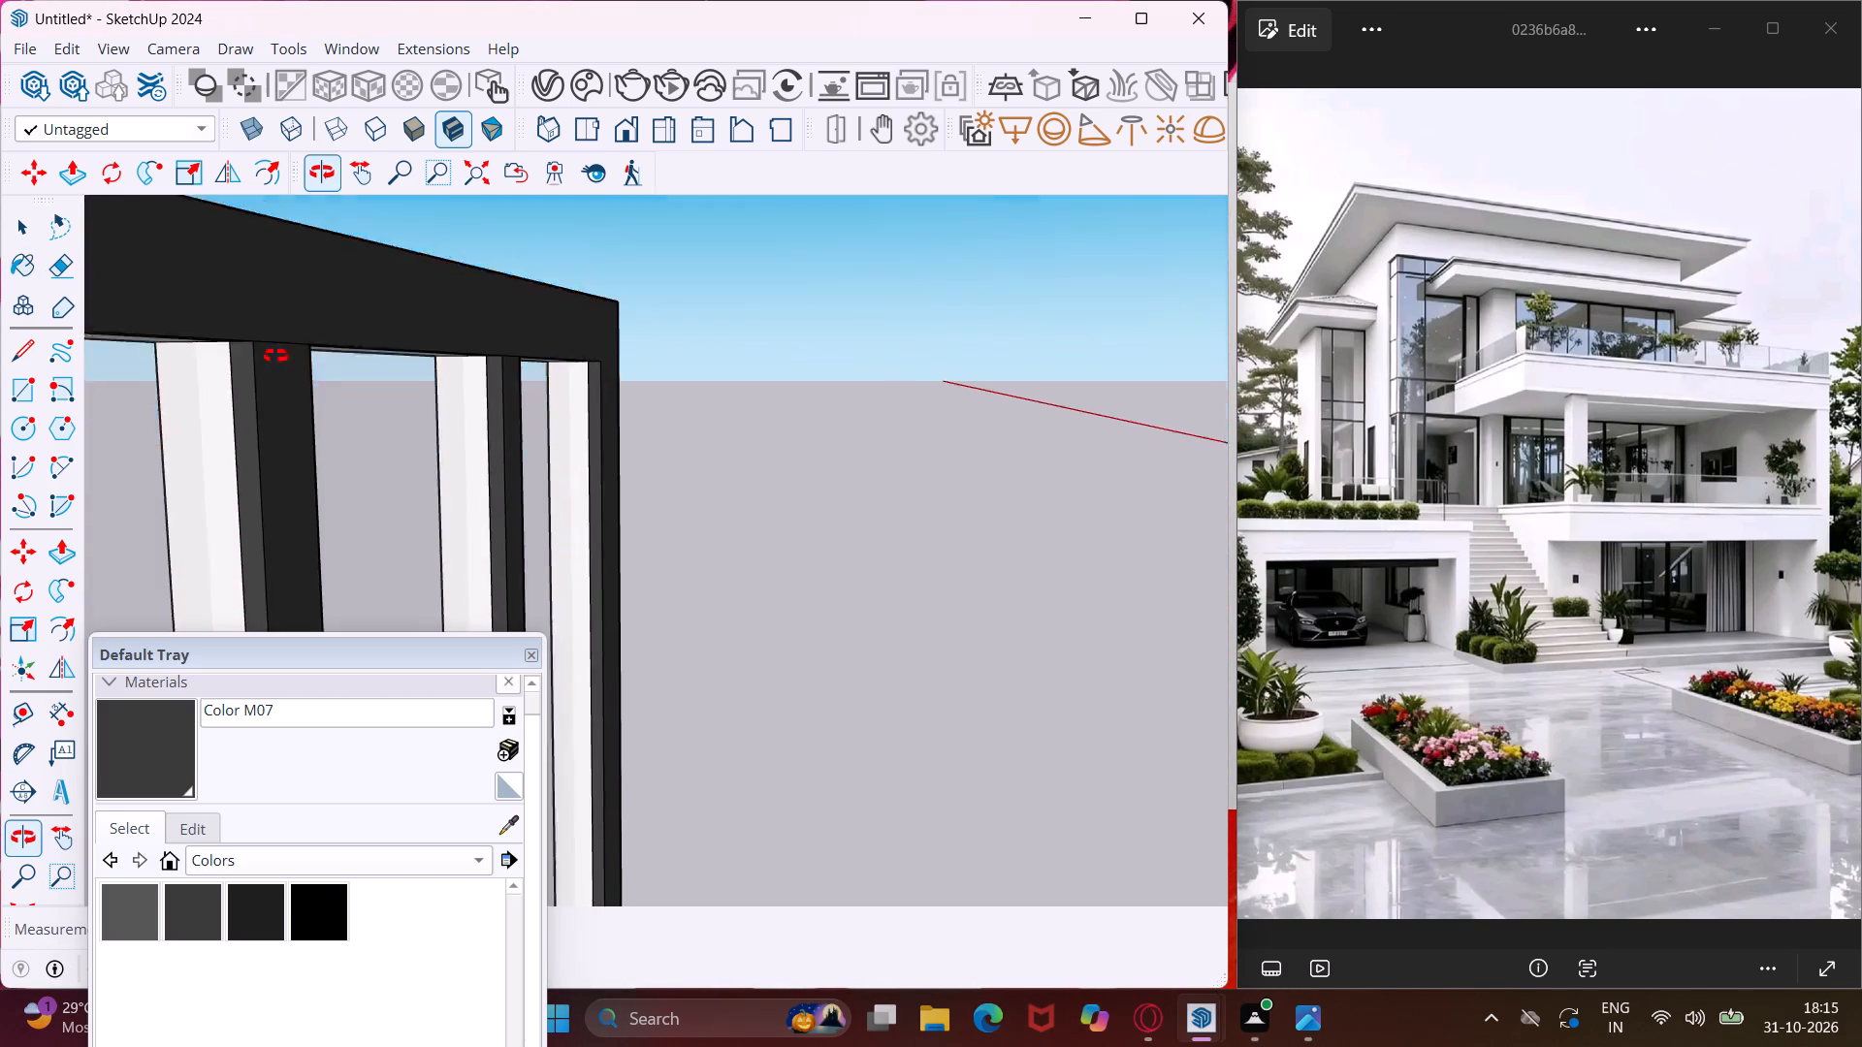
middle_drag(275, 356, 289, 427)
Paint both white outer side faces of the frame's near end upright with Color M07.
scroll(359, 338, down, 6)
middle_drag(359, 338, 120, 400)
scroll(343, 250, down, 6)
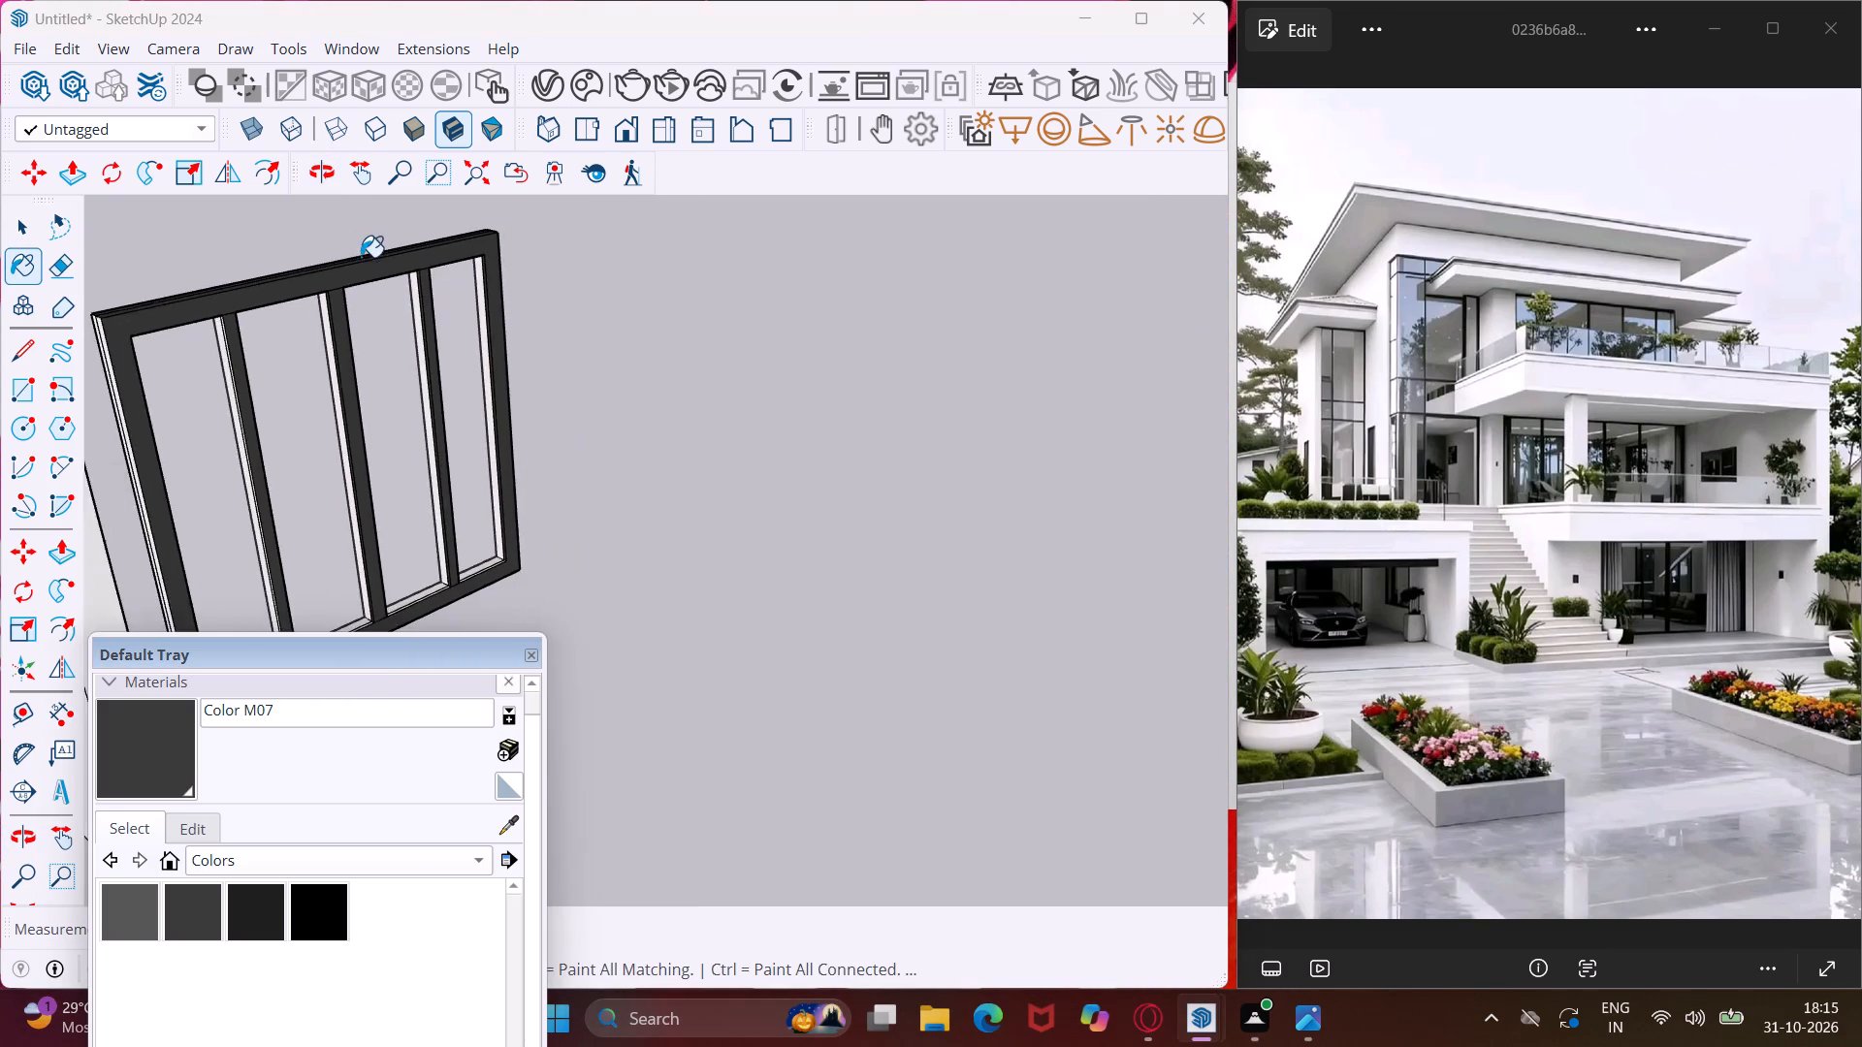
scroll(361, 257, down, 4)
scroll(178, 328, up, 9)
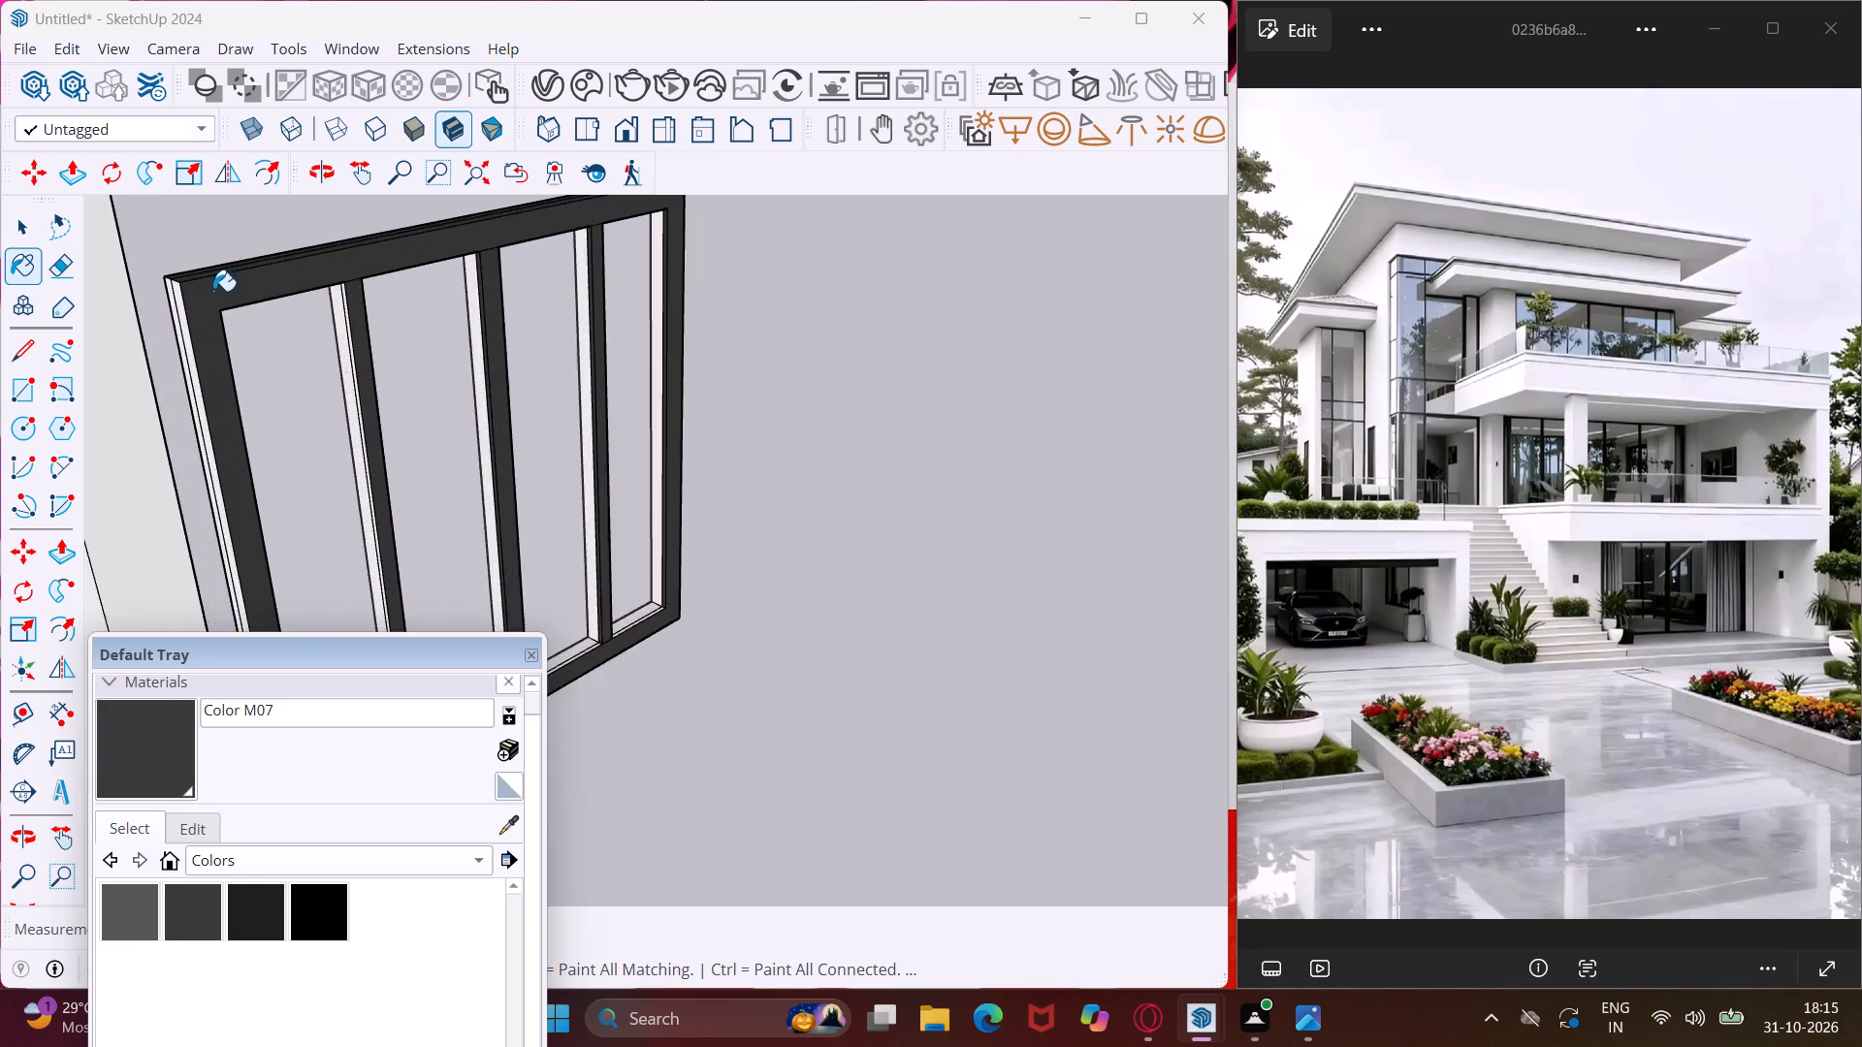
scroll(213, 291, up, 12)
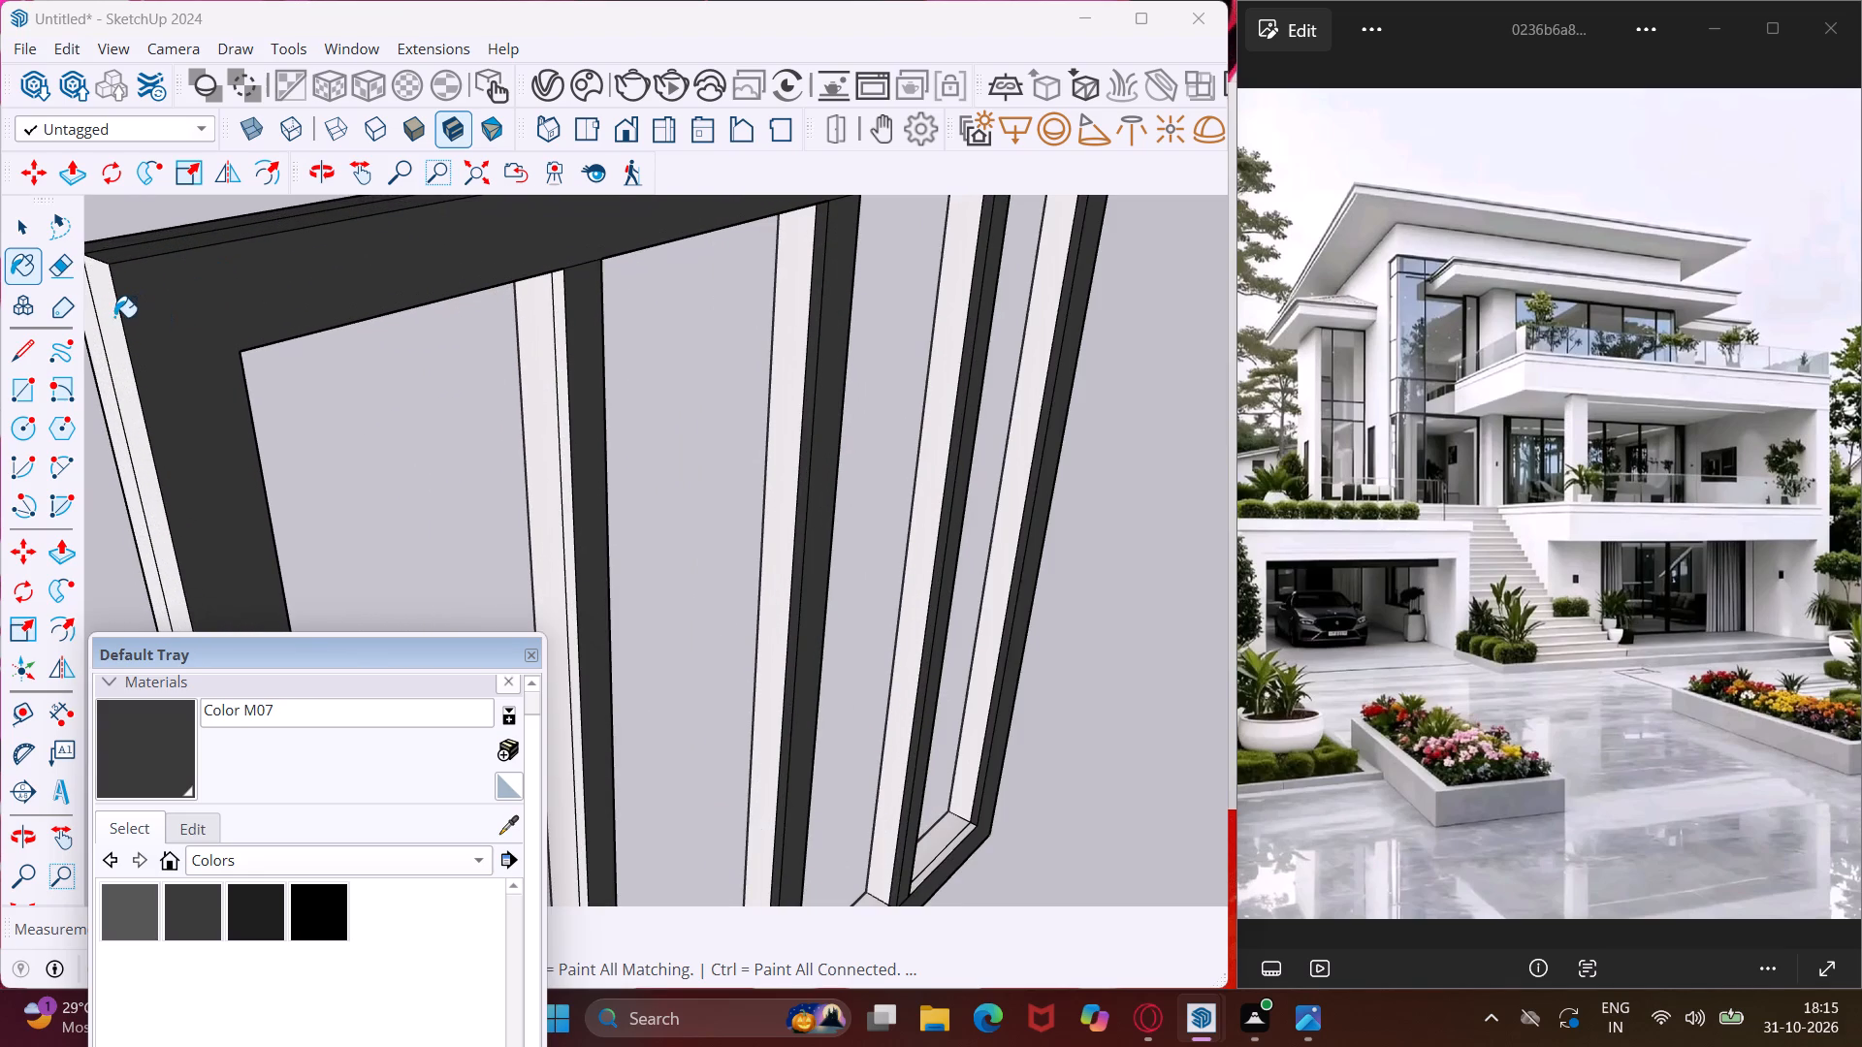
click(113, 318)
click(104, 397)
Paint the first intermediate upright's thin side strip and the top rail's thin strip in the first bay with Color M07.
scroll(567, 376, up, 6)
click(561, 359)
middle_drag(561, 359, 610, 68)
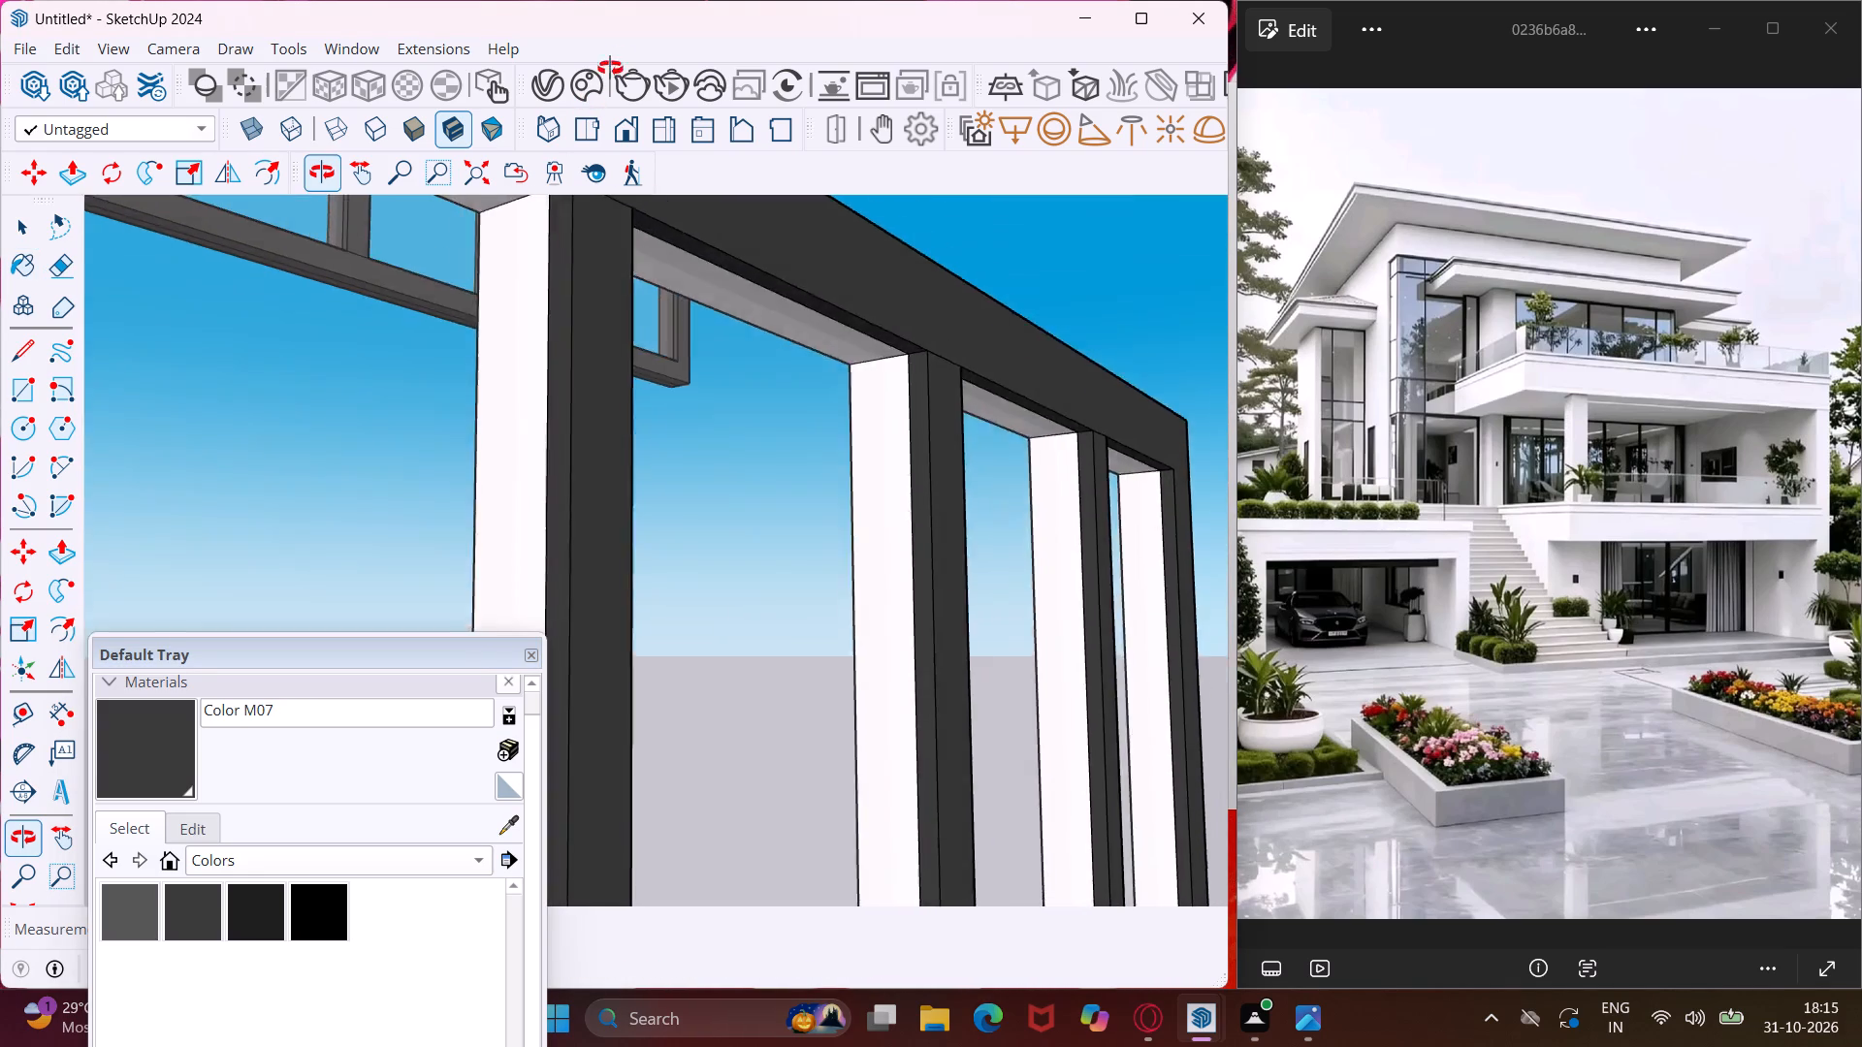
middle_drag(610, 68, 667, 0)
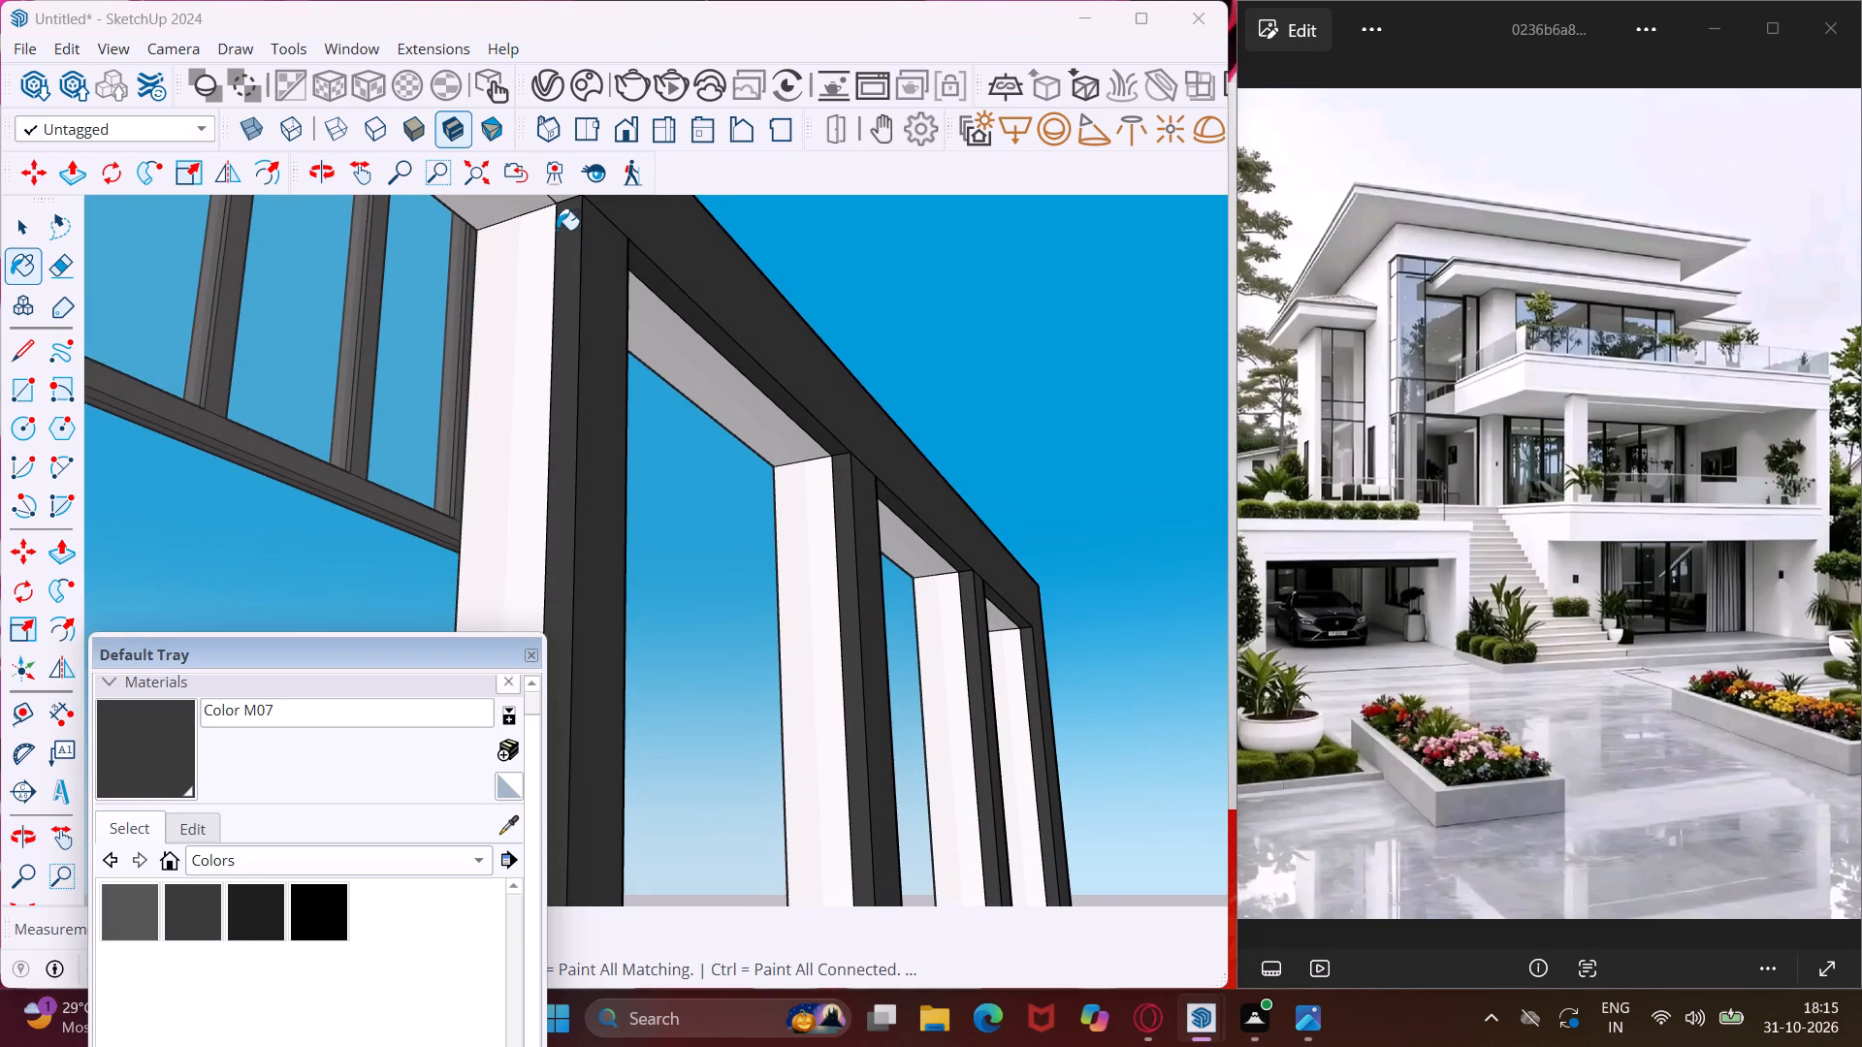
scroll(564, 199, up, 3)
click(558, 193)
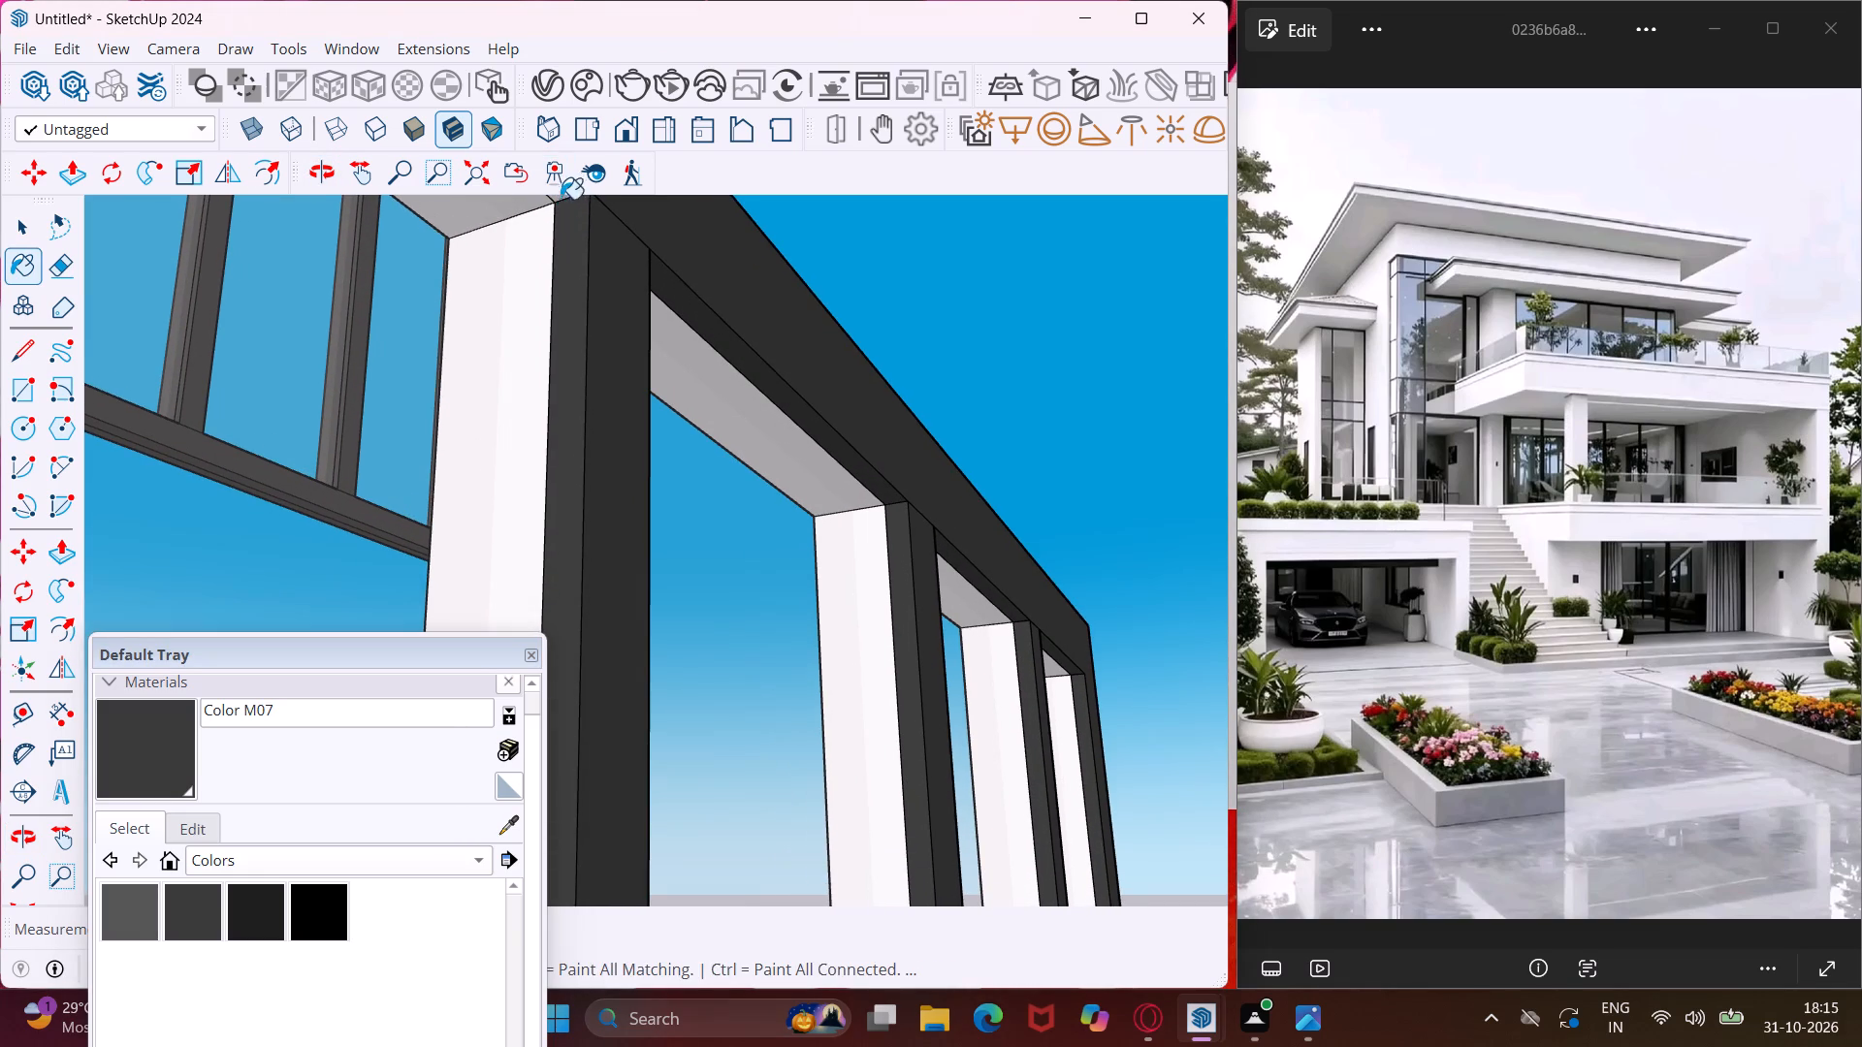
middle_drag(566, 220, 570, 291)
click(562, 266)
Paint the frame's rear face and the rear faces of its three intermediate uprights with Color M07.
middle_drag(568, 266, 572, 283)
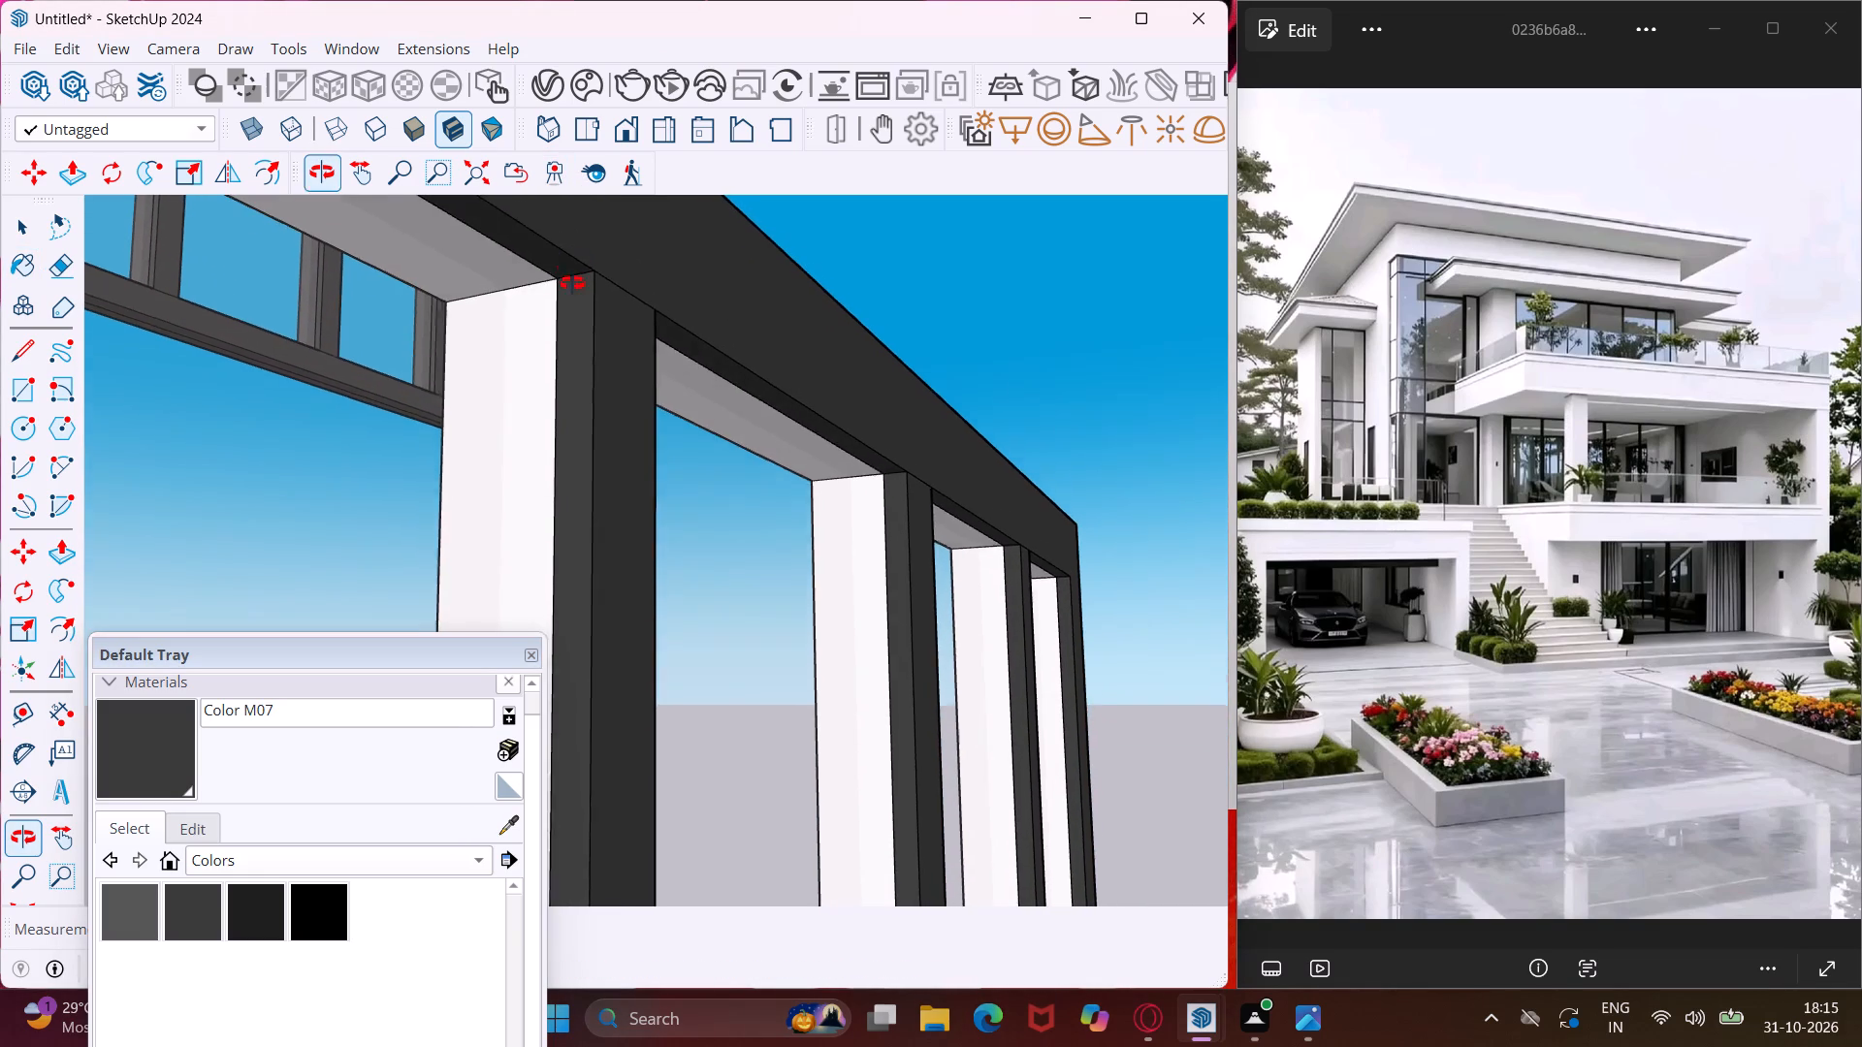
middle_drag(572, 283, 958, 441)
click(909, 425)
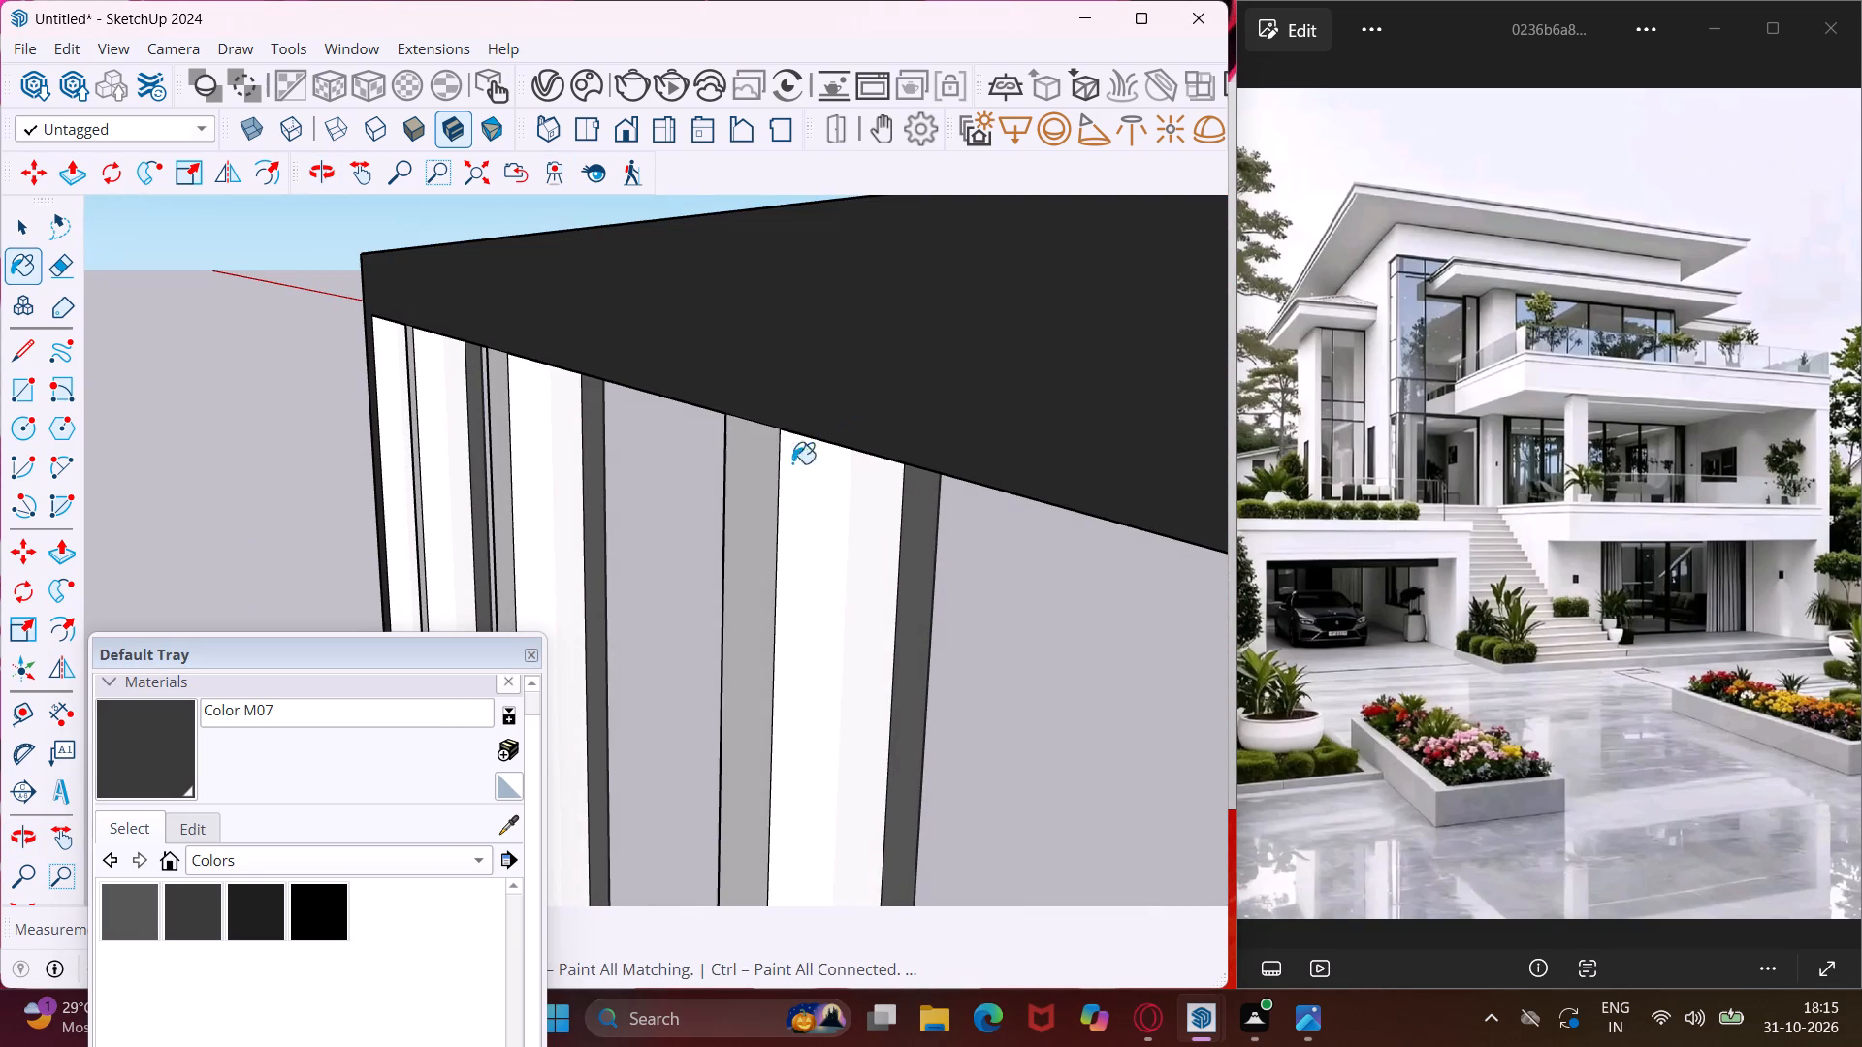
click(769, 501)
click(501, 406)
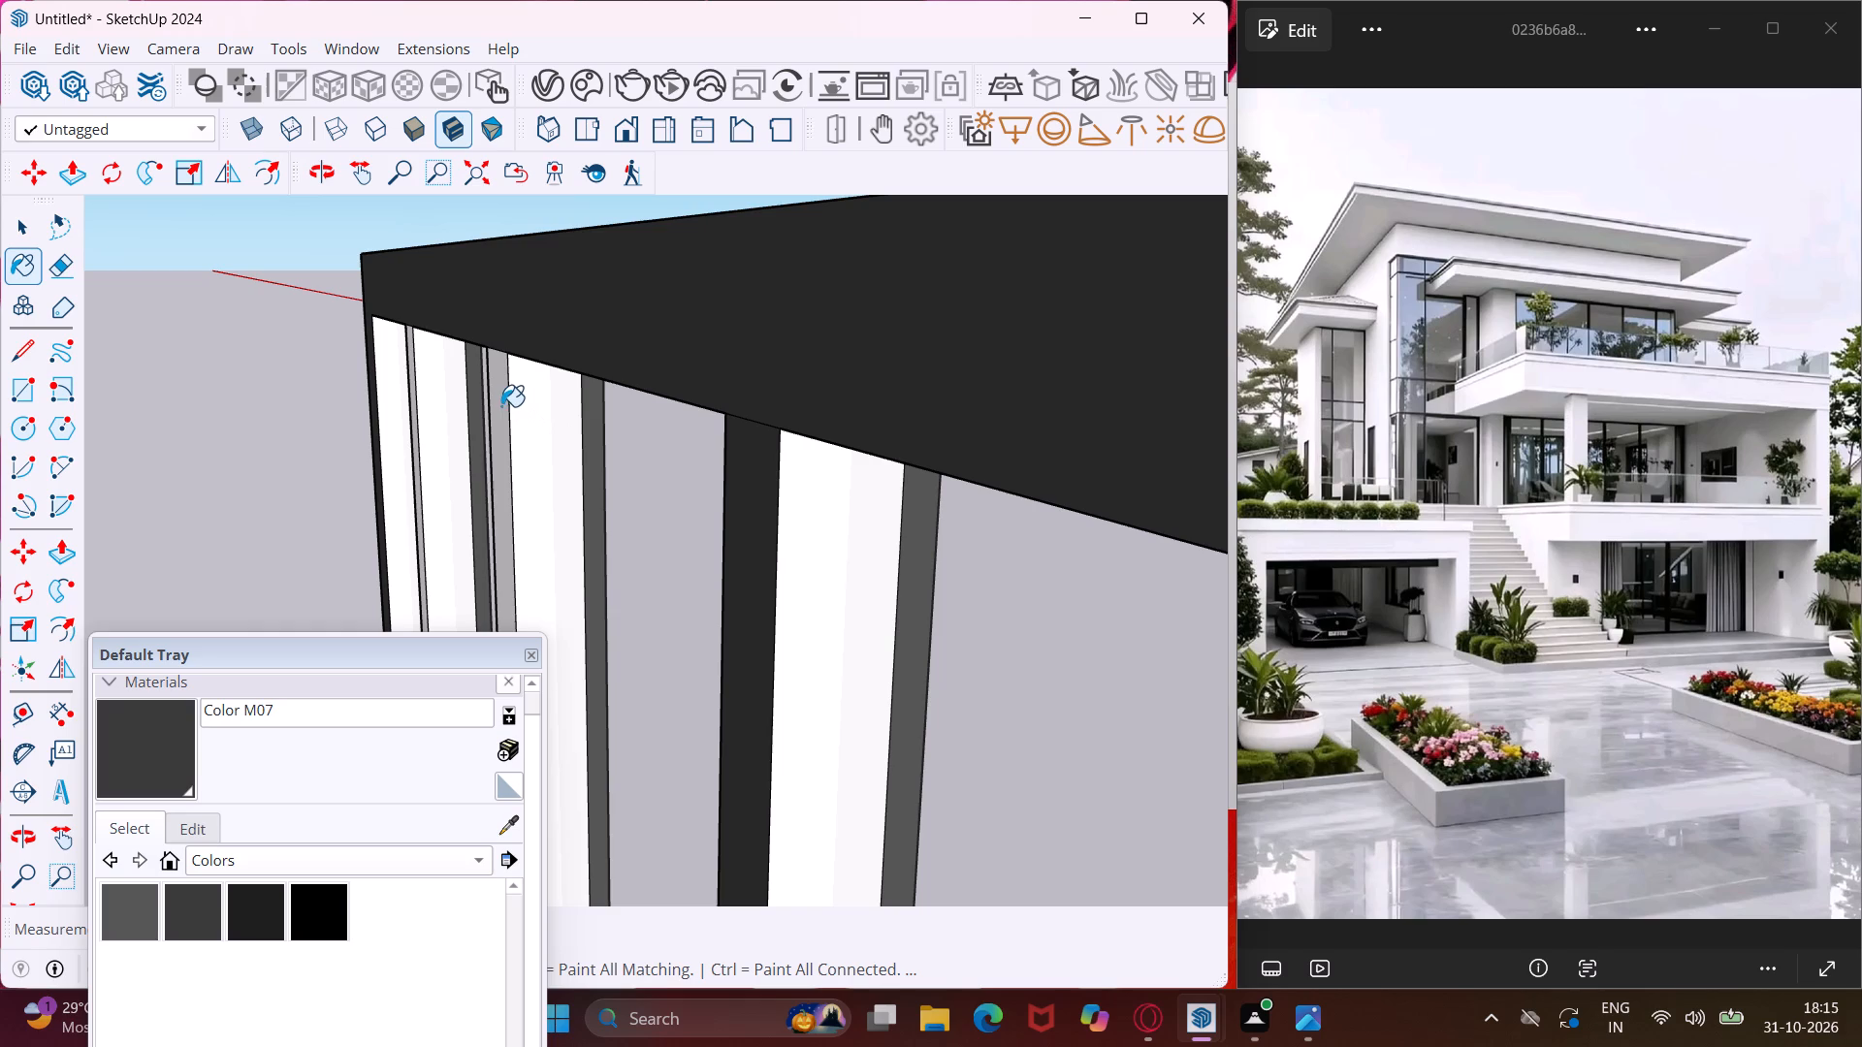
click(407, 354)
Paint the broad white side faces of the three intermediate uprights and the far end upright with Color M07.
click(422, 351)
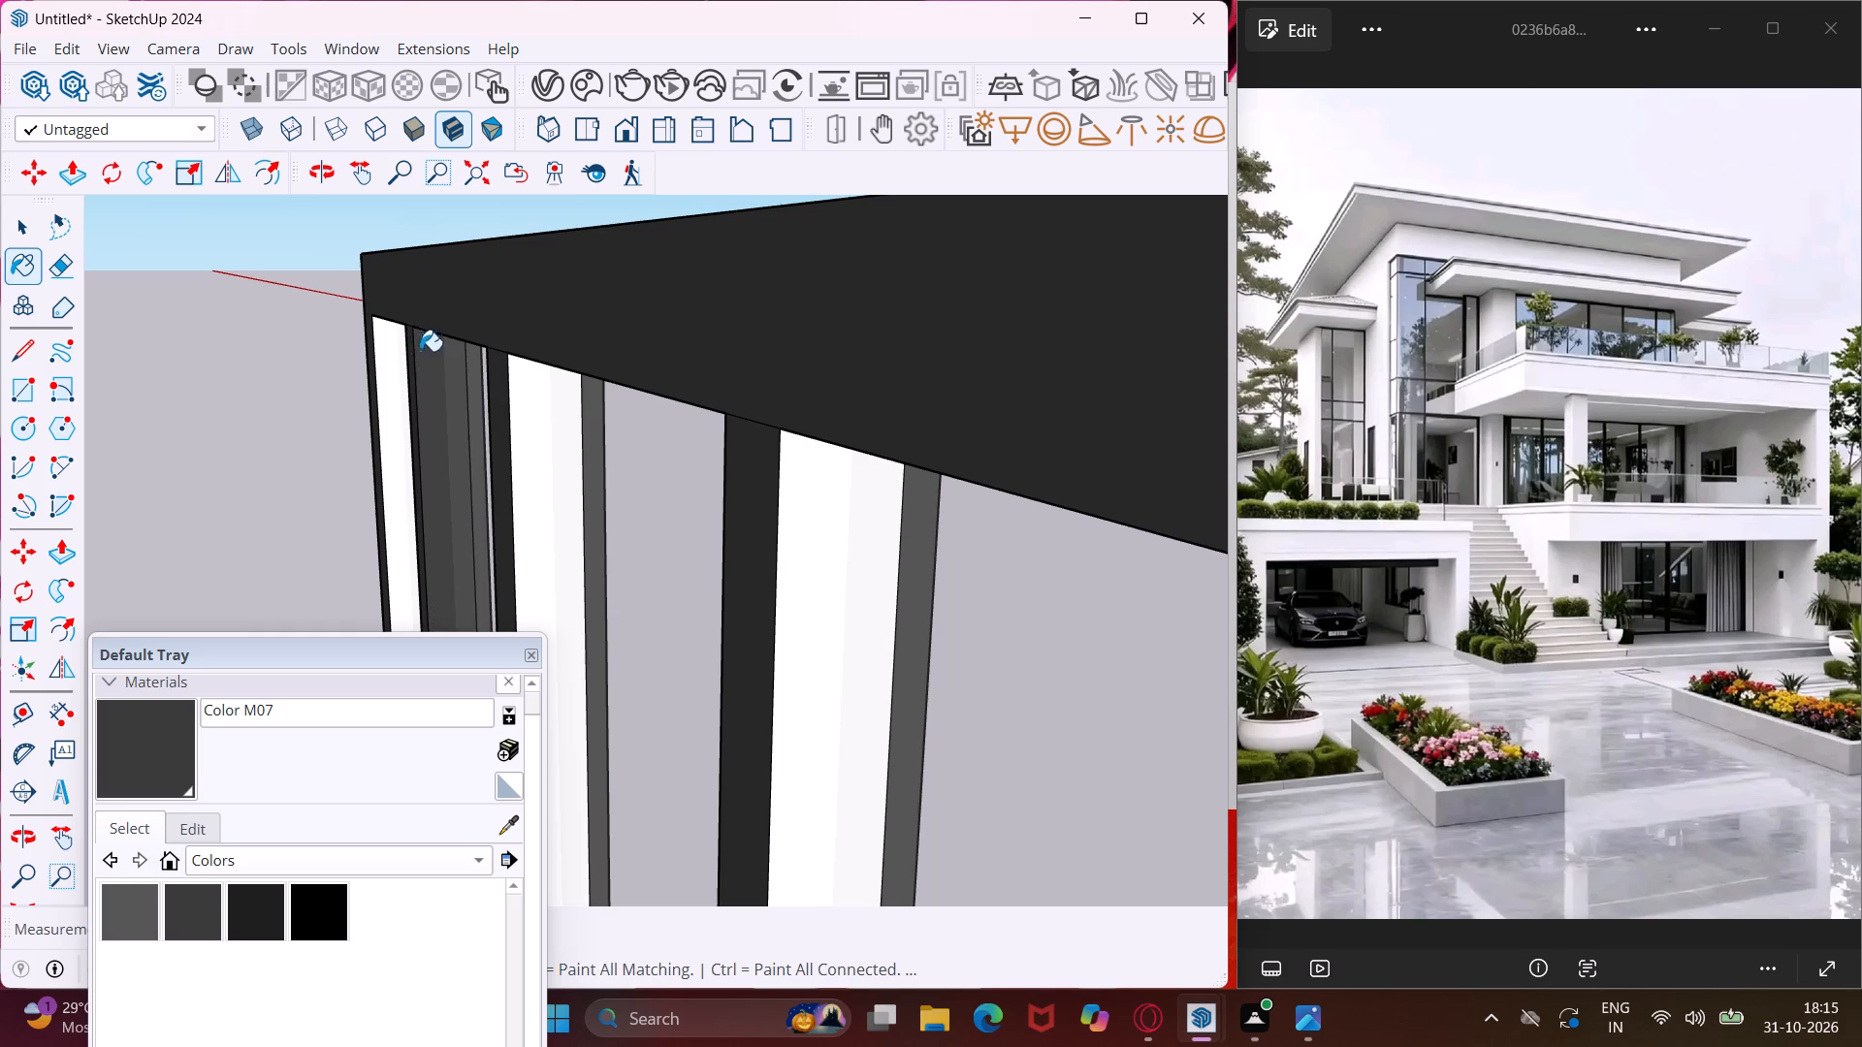
click(380, 351)
click(524, 447)
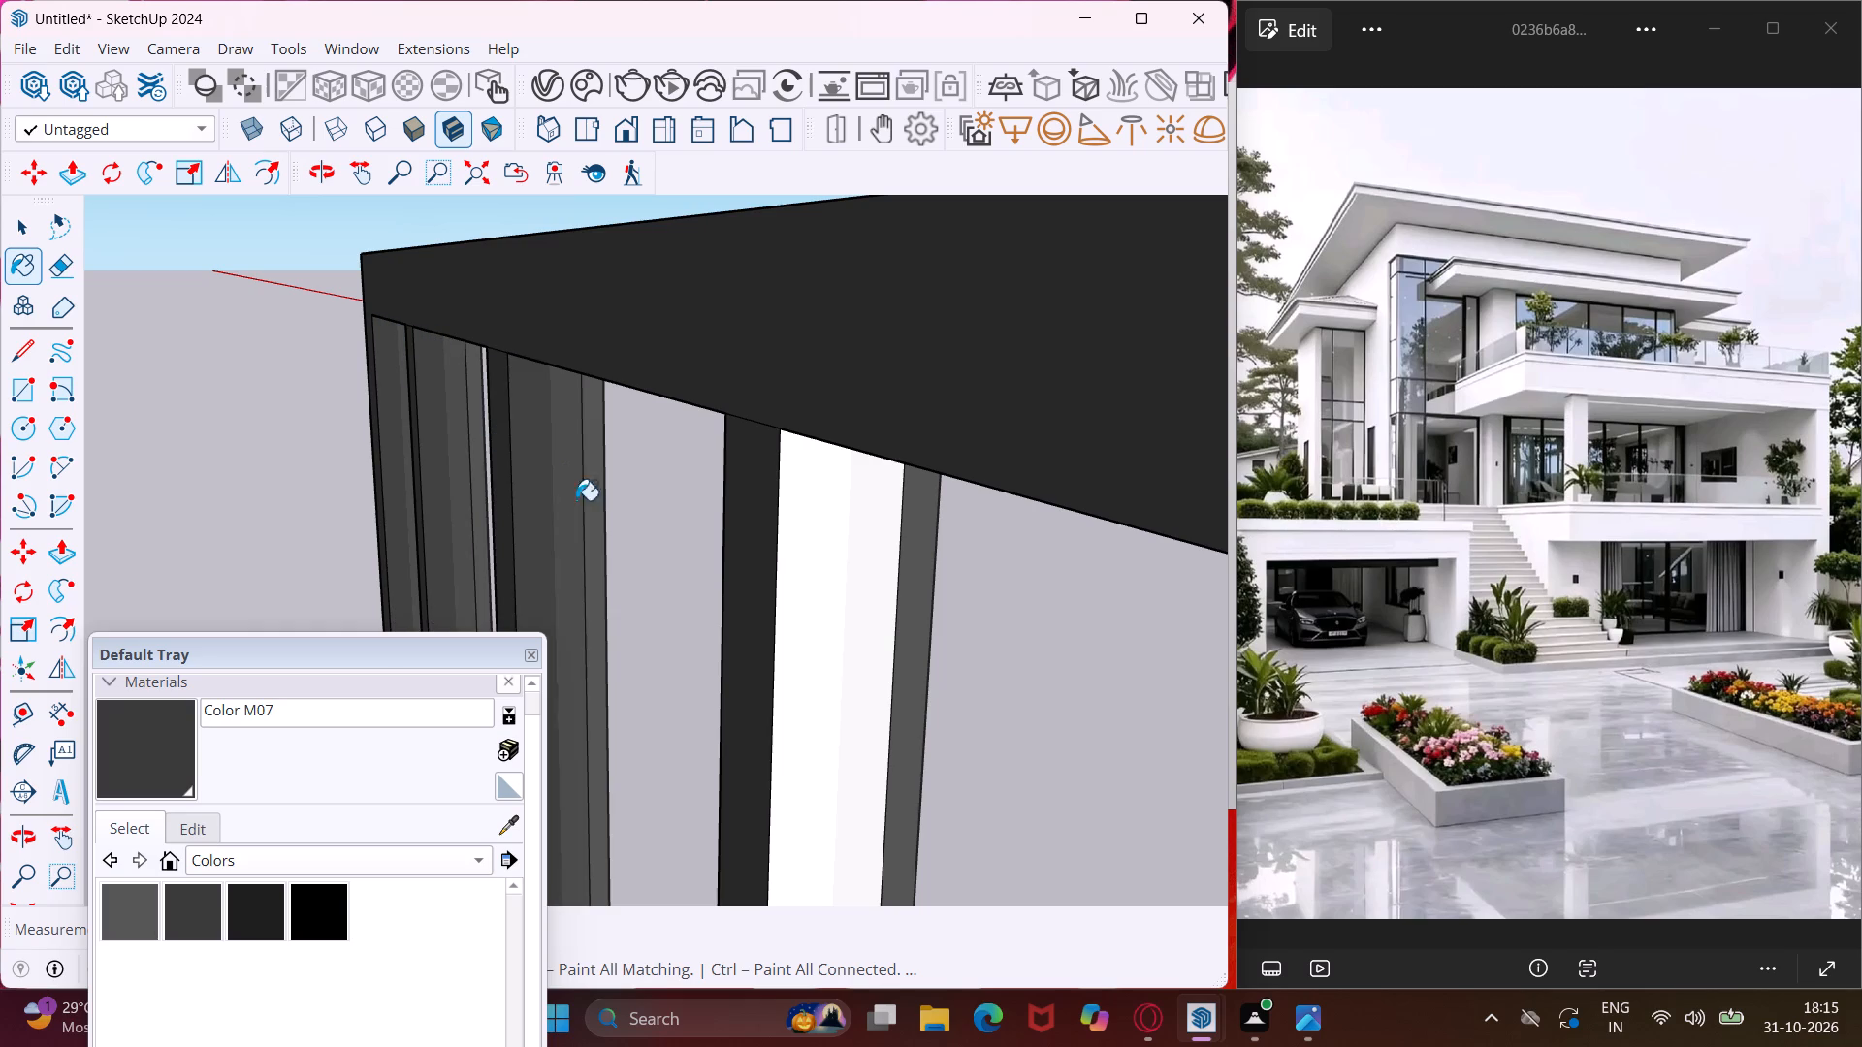
click(799, 566)
Paint the underside of the frame's top rail in all four bays with Color M07.
middle_drag(792, 558, 734, 410)
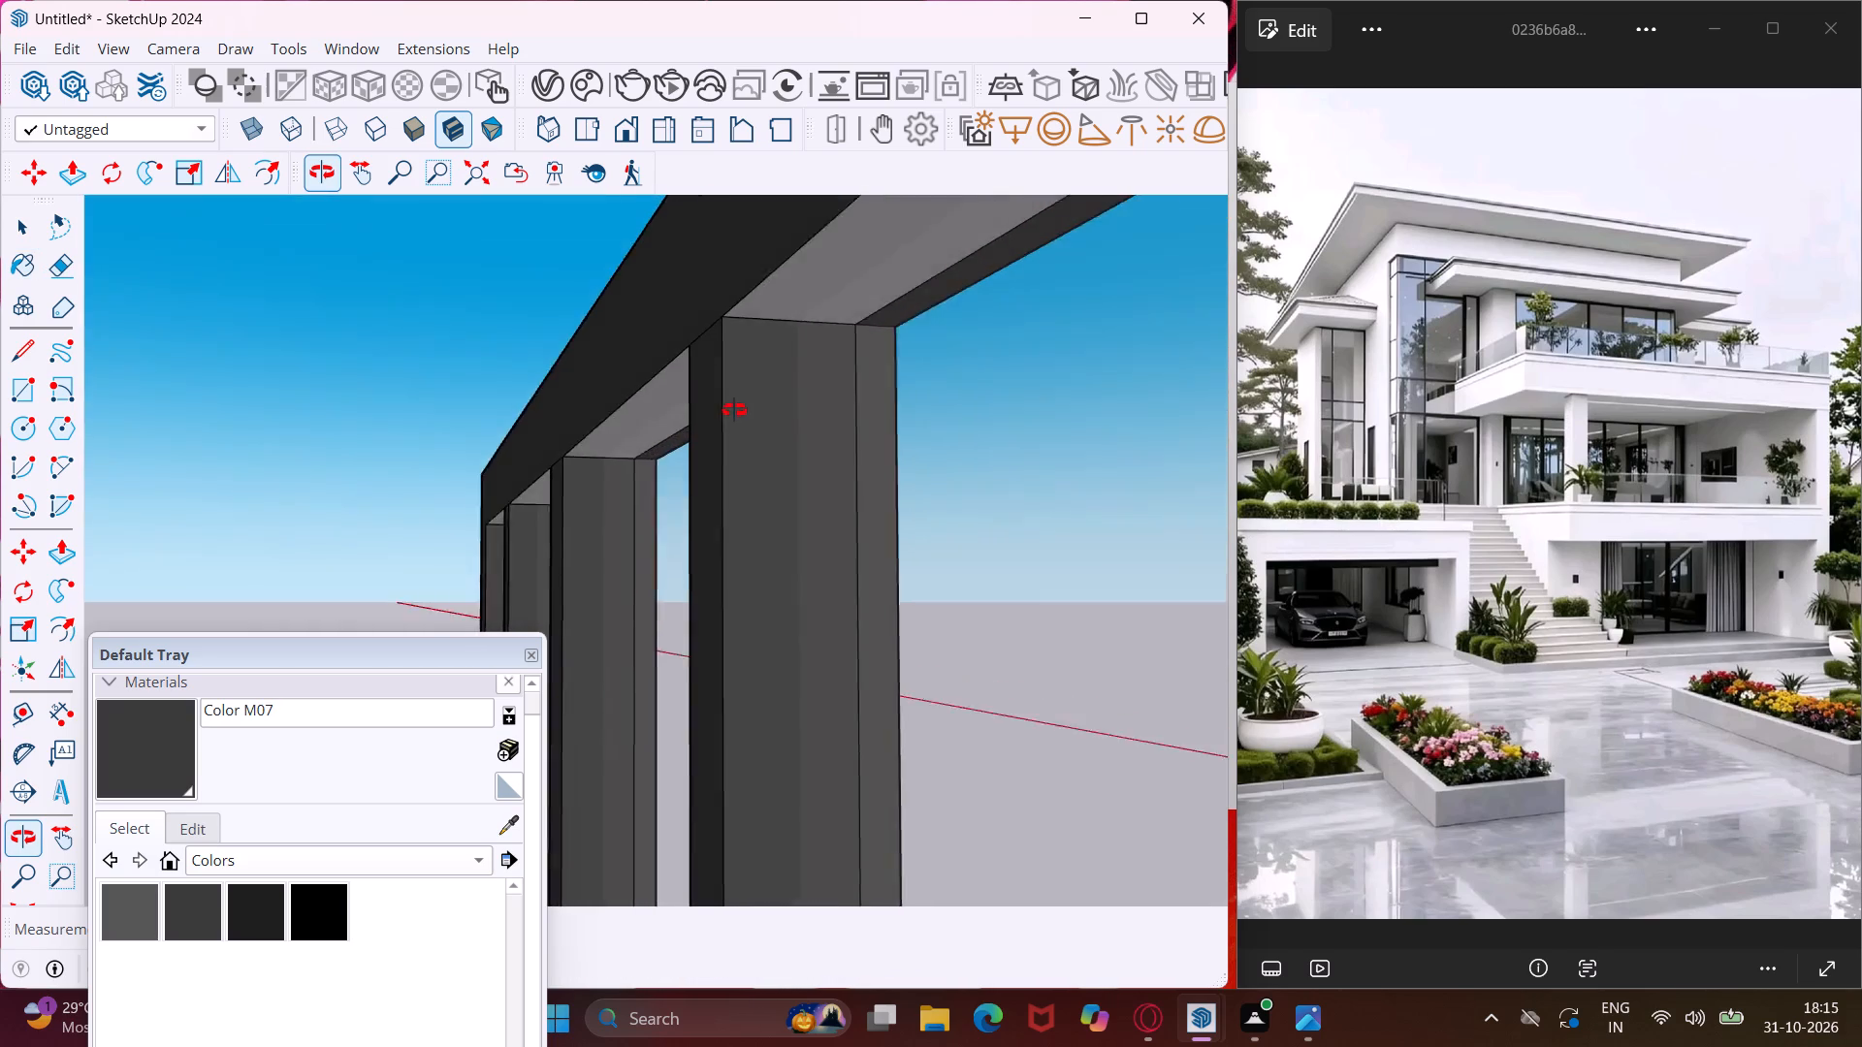
middle_drag(734, 410, 738, 387)
click(762, 275)
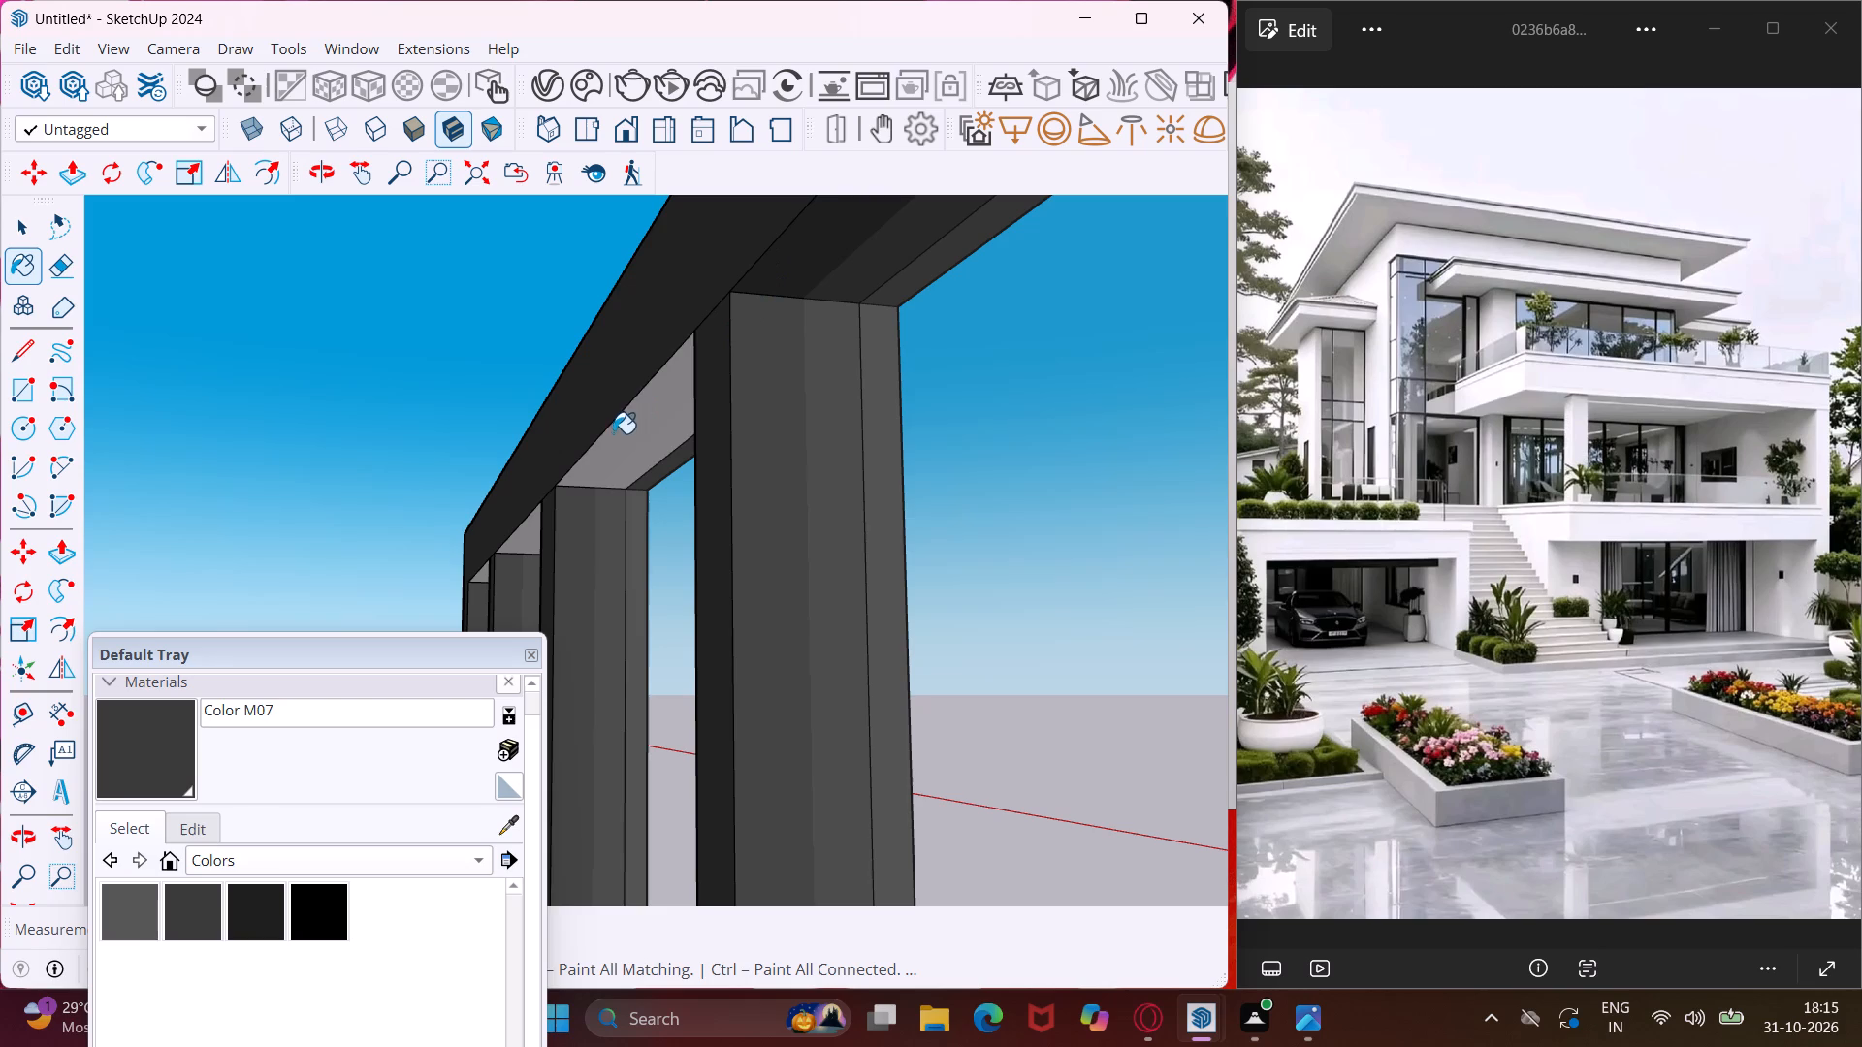
click(616, 433)
click(531, 524)
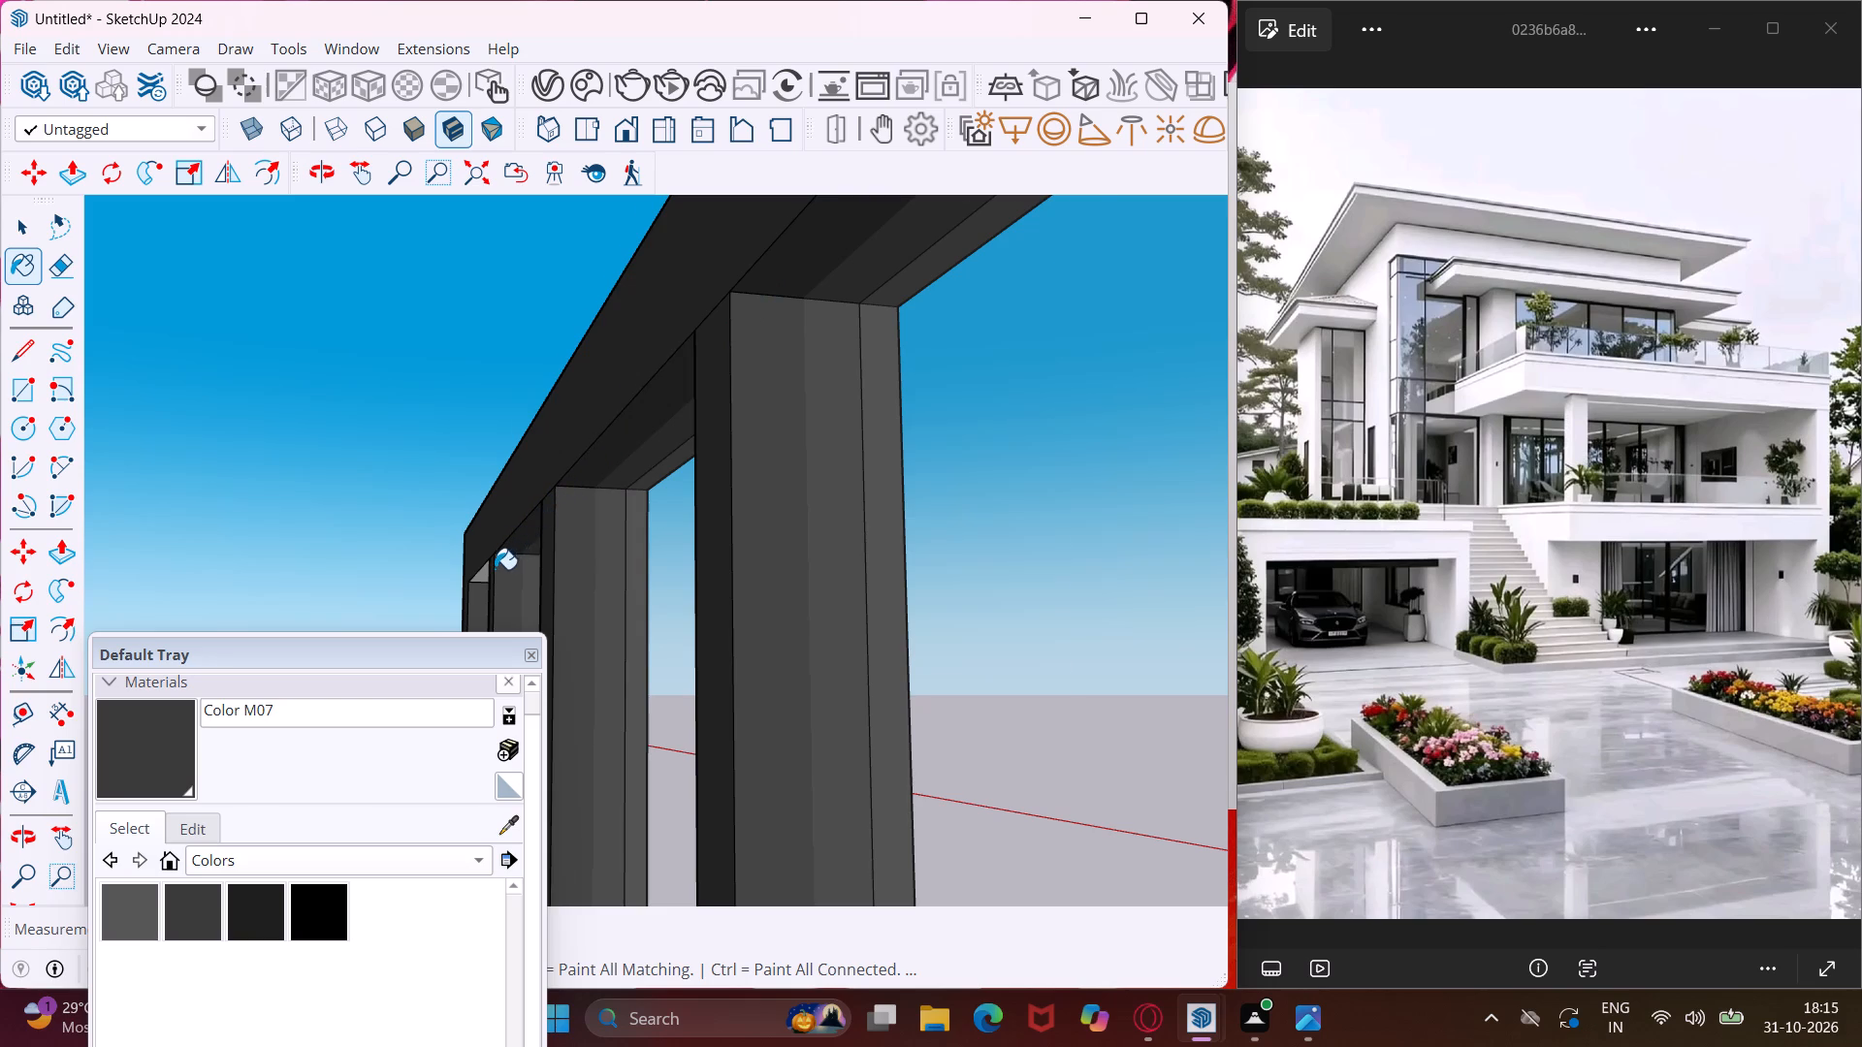
scroll(495, 569, up, 8)
click(470, 575)
Paint both white outer side faces of the end upright at the frame's opposite end with Color M07.
middle_drag(465, 577, 875, 446)
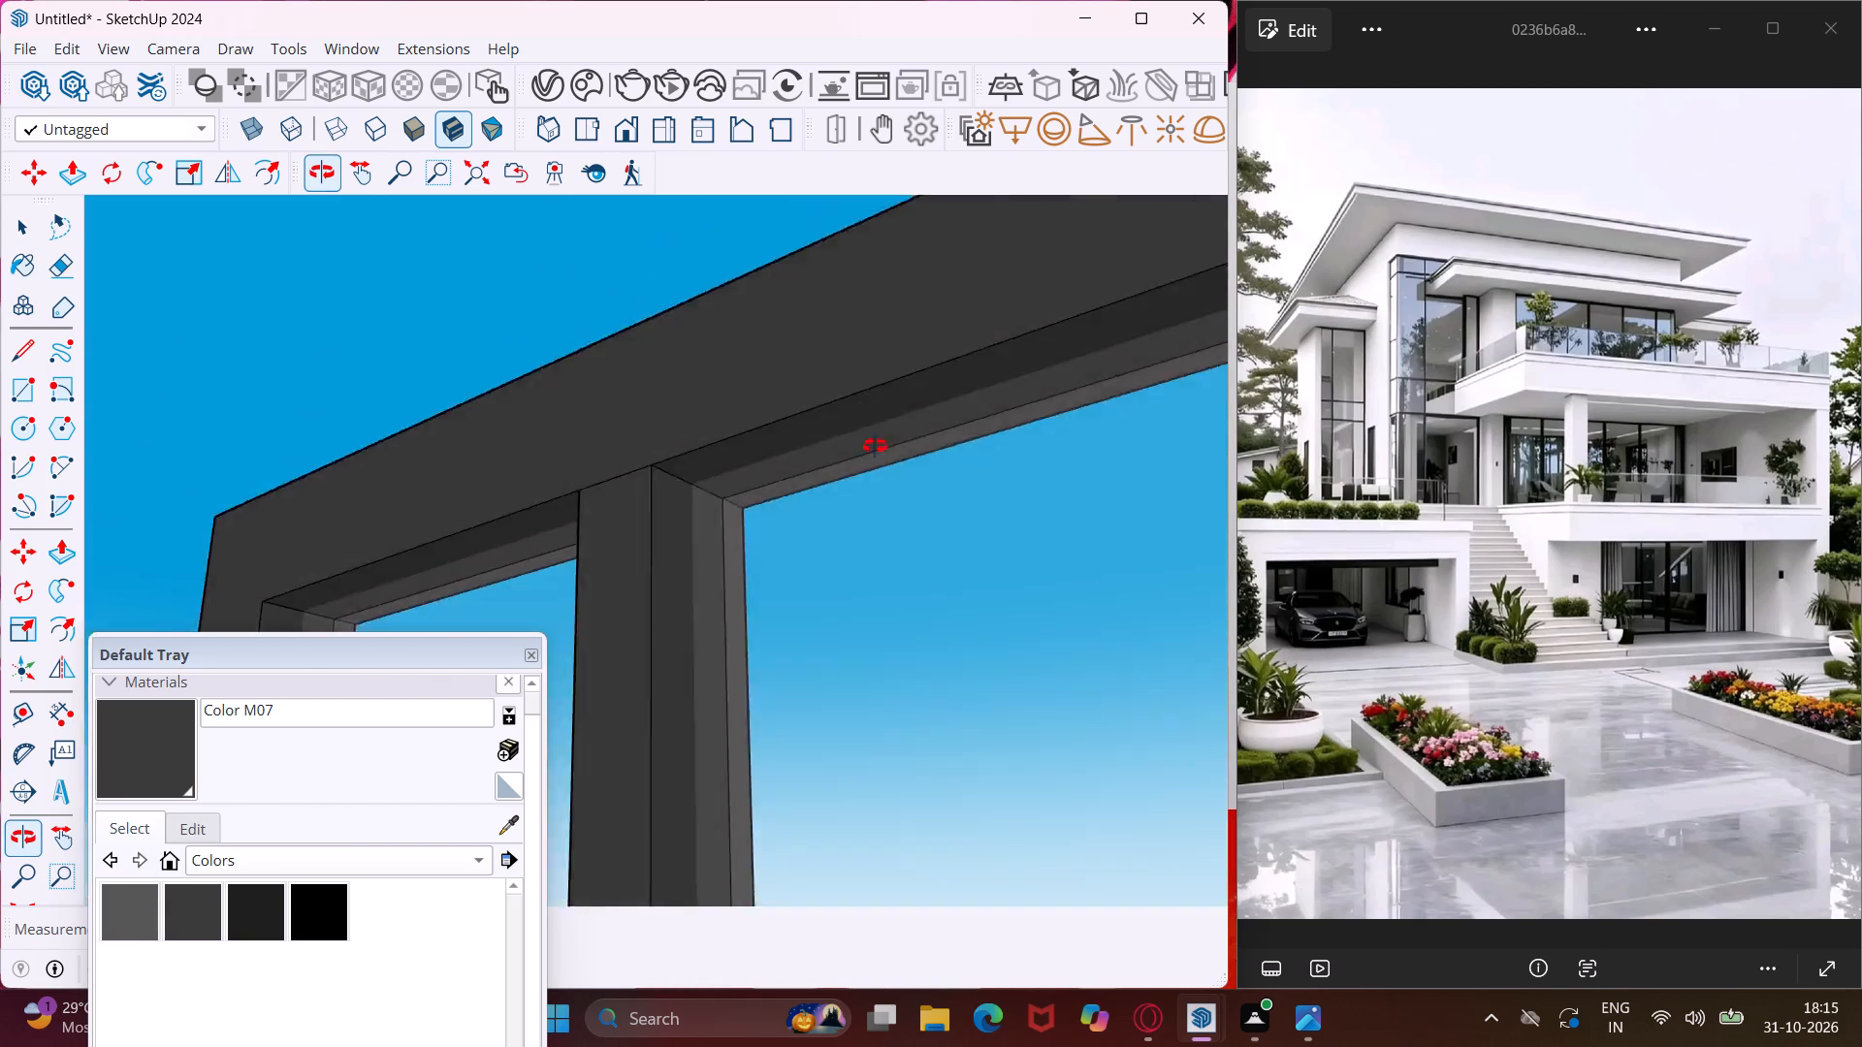
middle_drag(875, 446, 1557, 630)
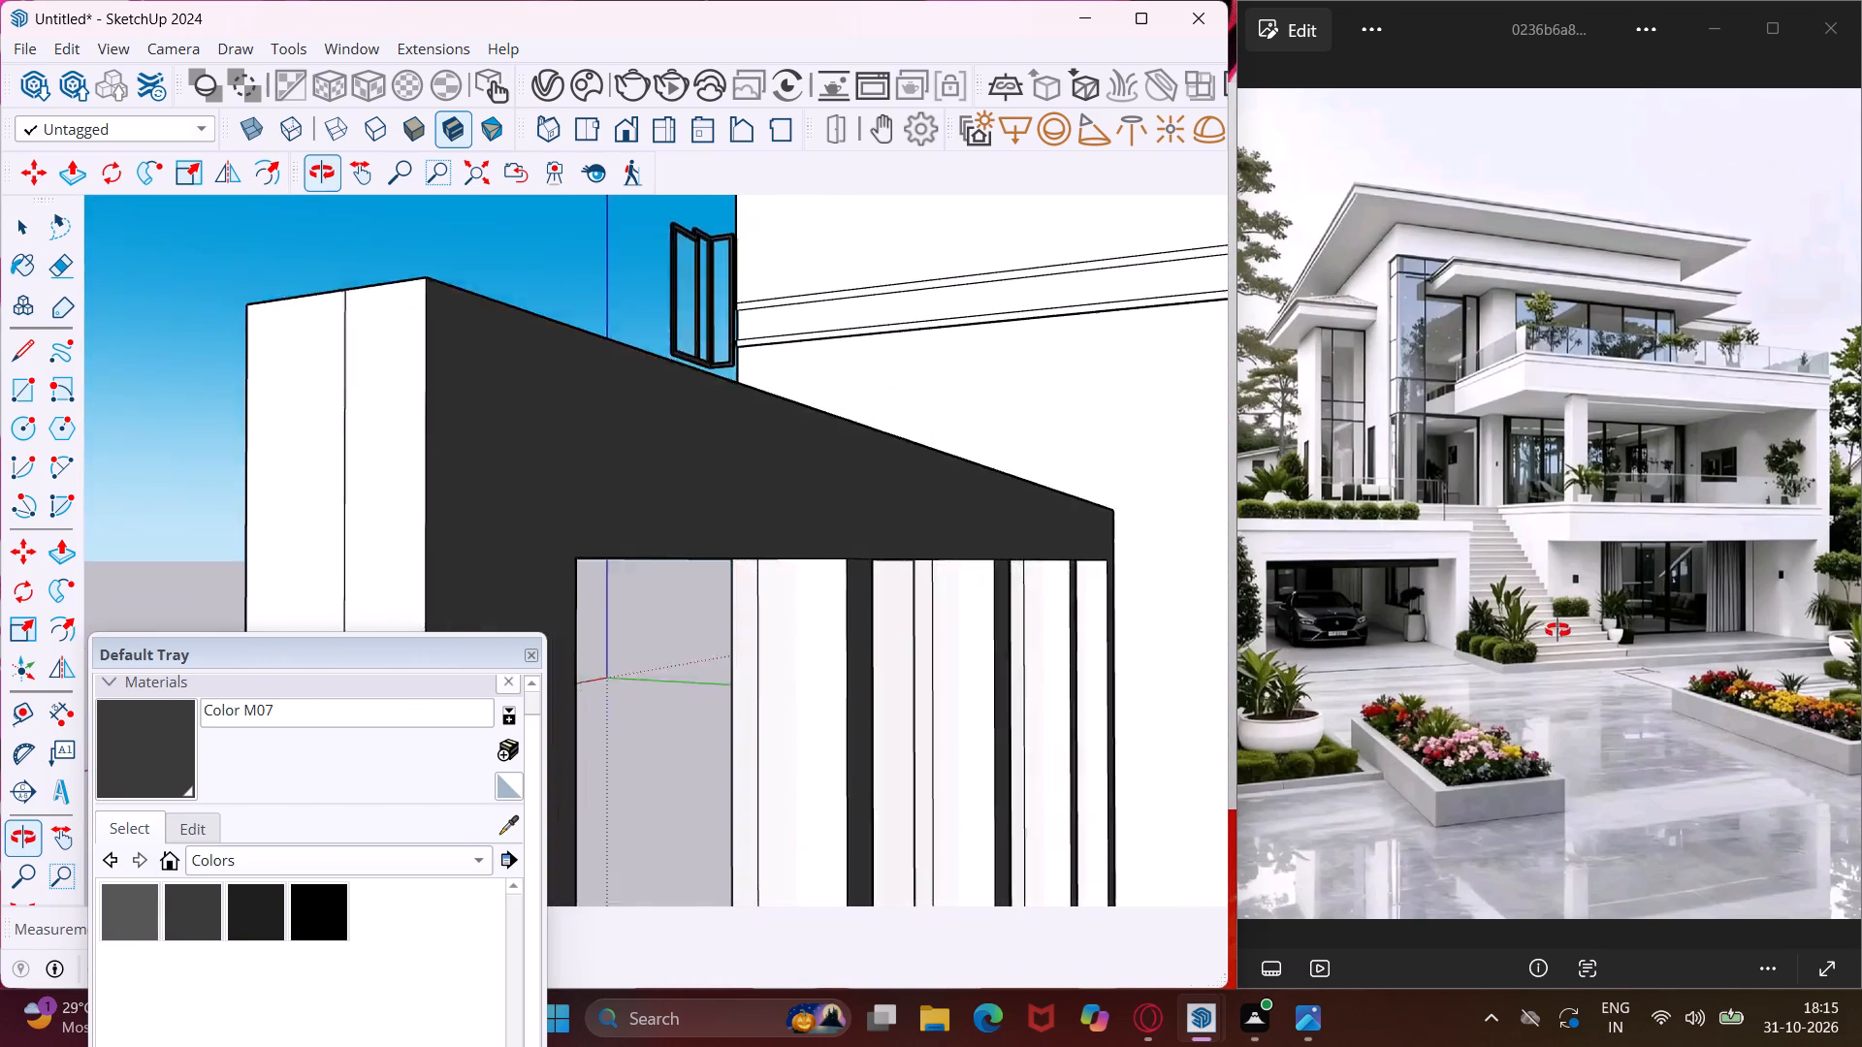
middle_drag(1557, 630, 1619, 642)
click(538, 558)
click(586, 572)
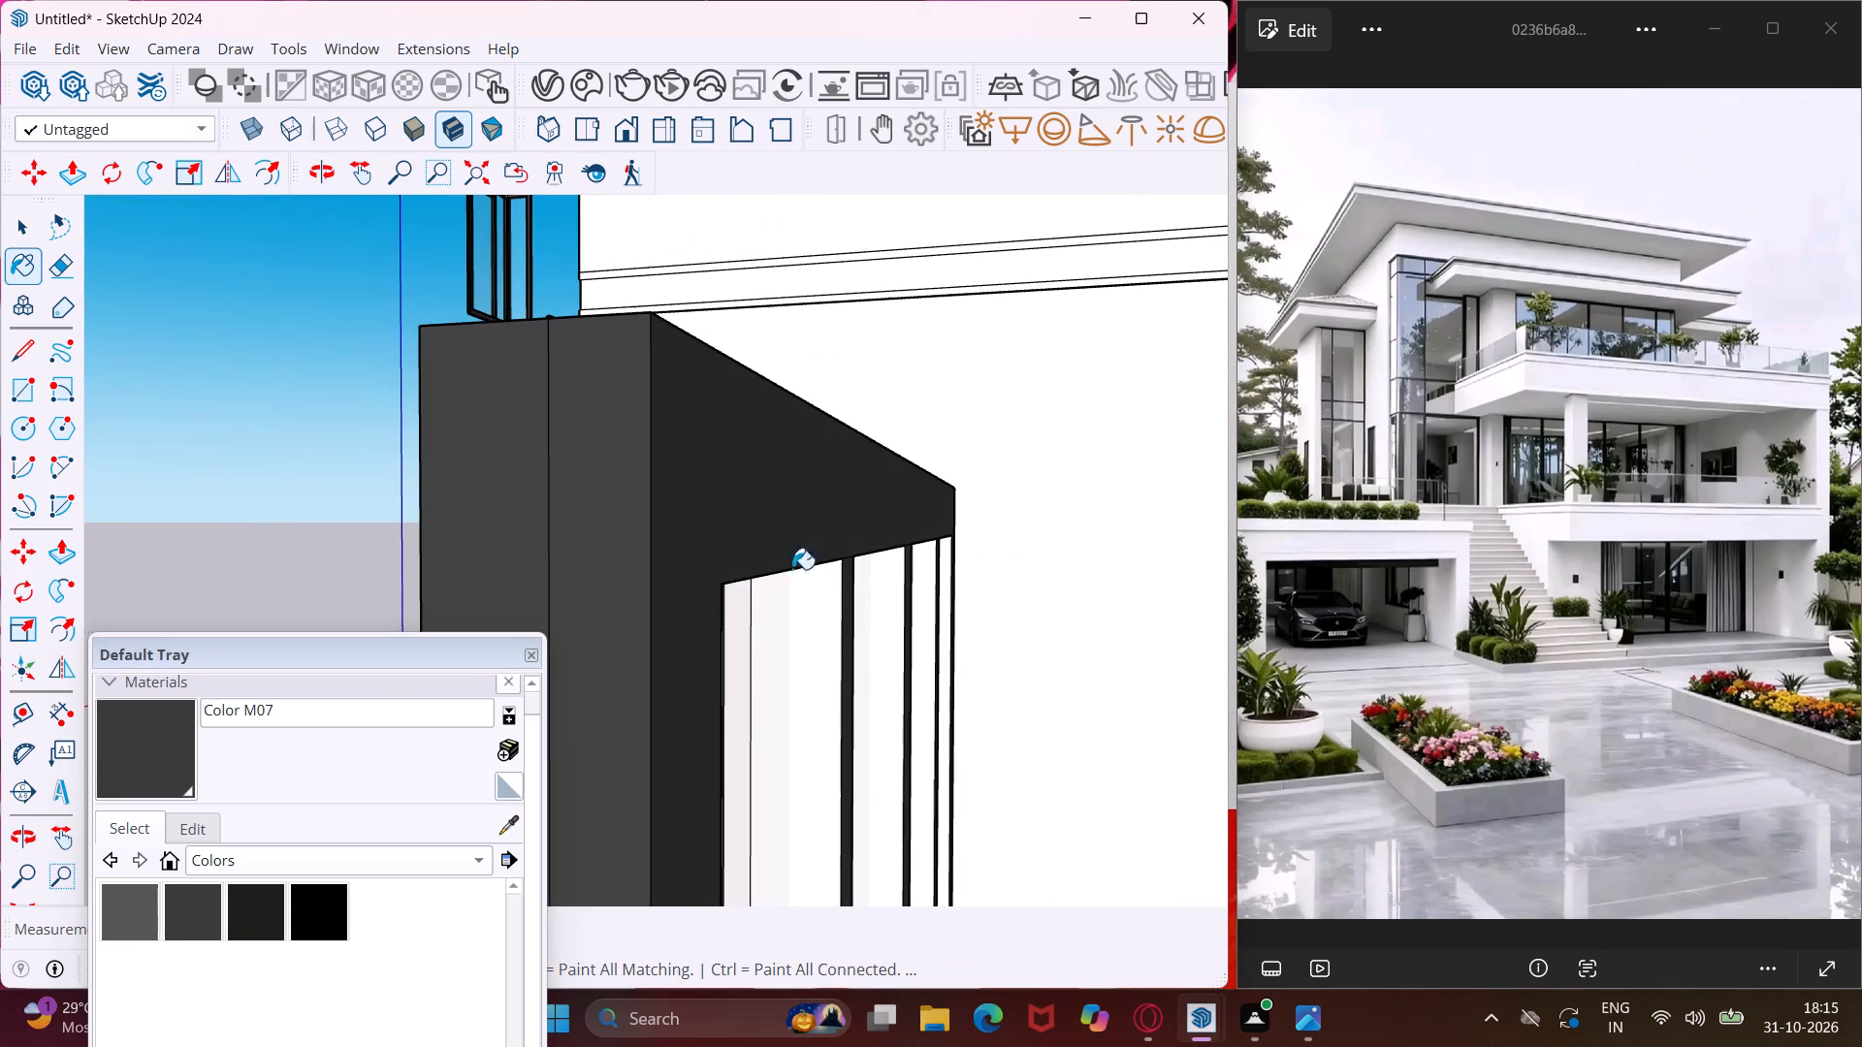
Paint the opposite broad side faces of the intermediate uprights and the far end upright's inner side with Color M07.
scroll(884, 645, up, 3)
click(818, 610)
click(806, 595)
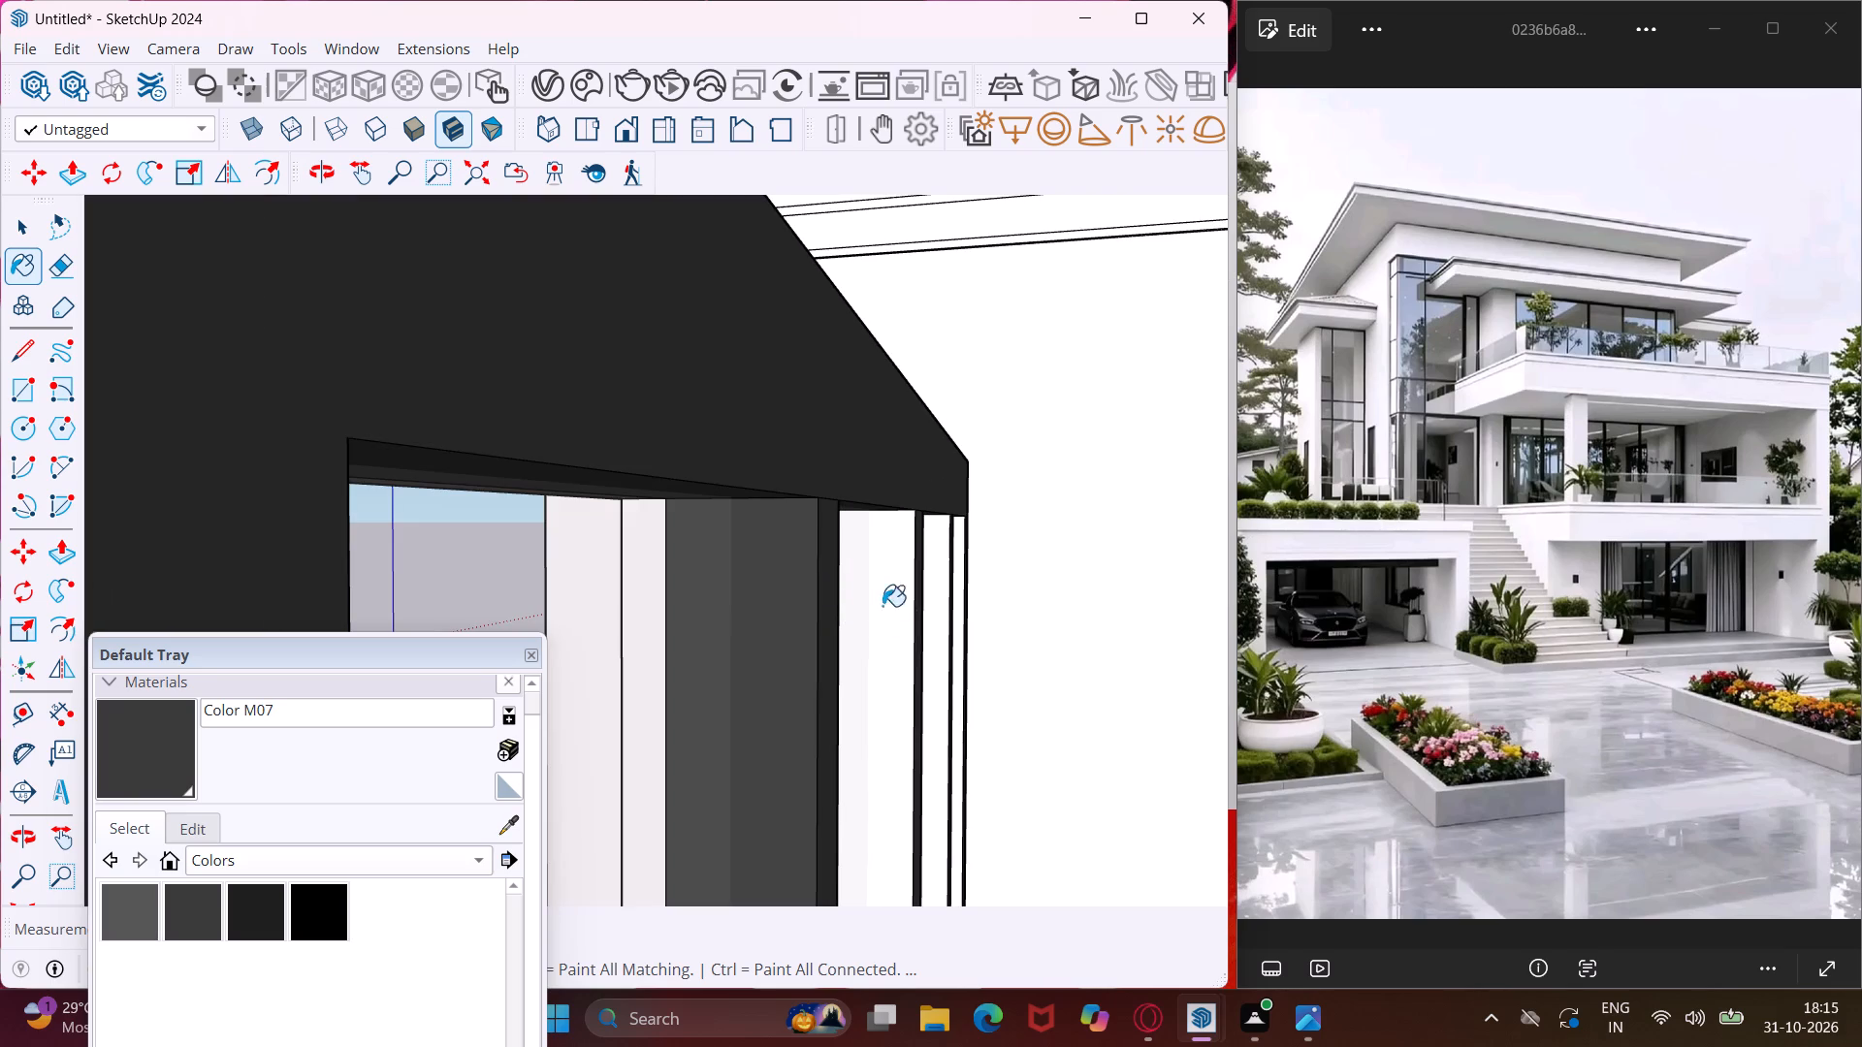
click(905, 594)
click(938, 574)
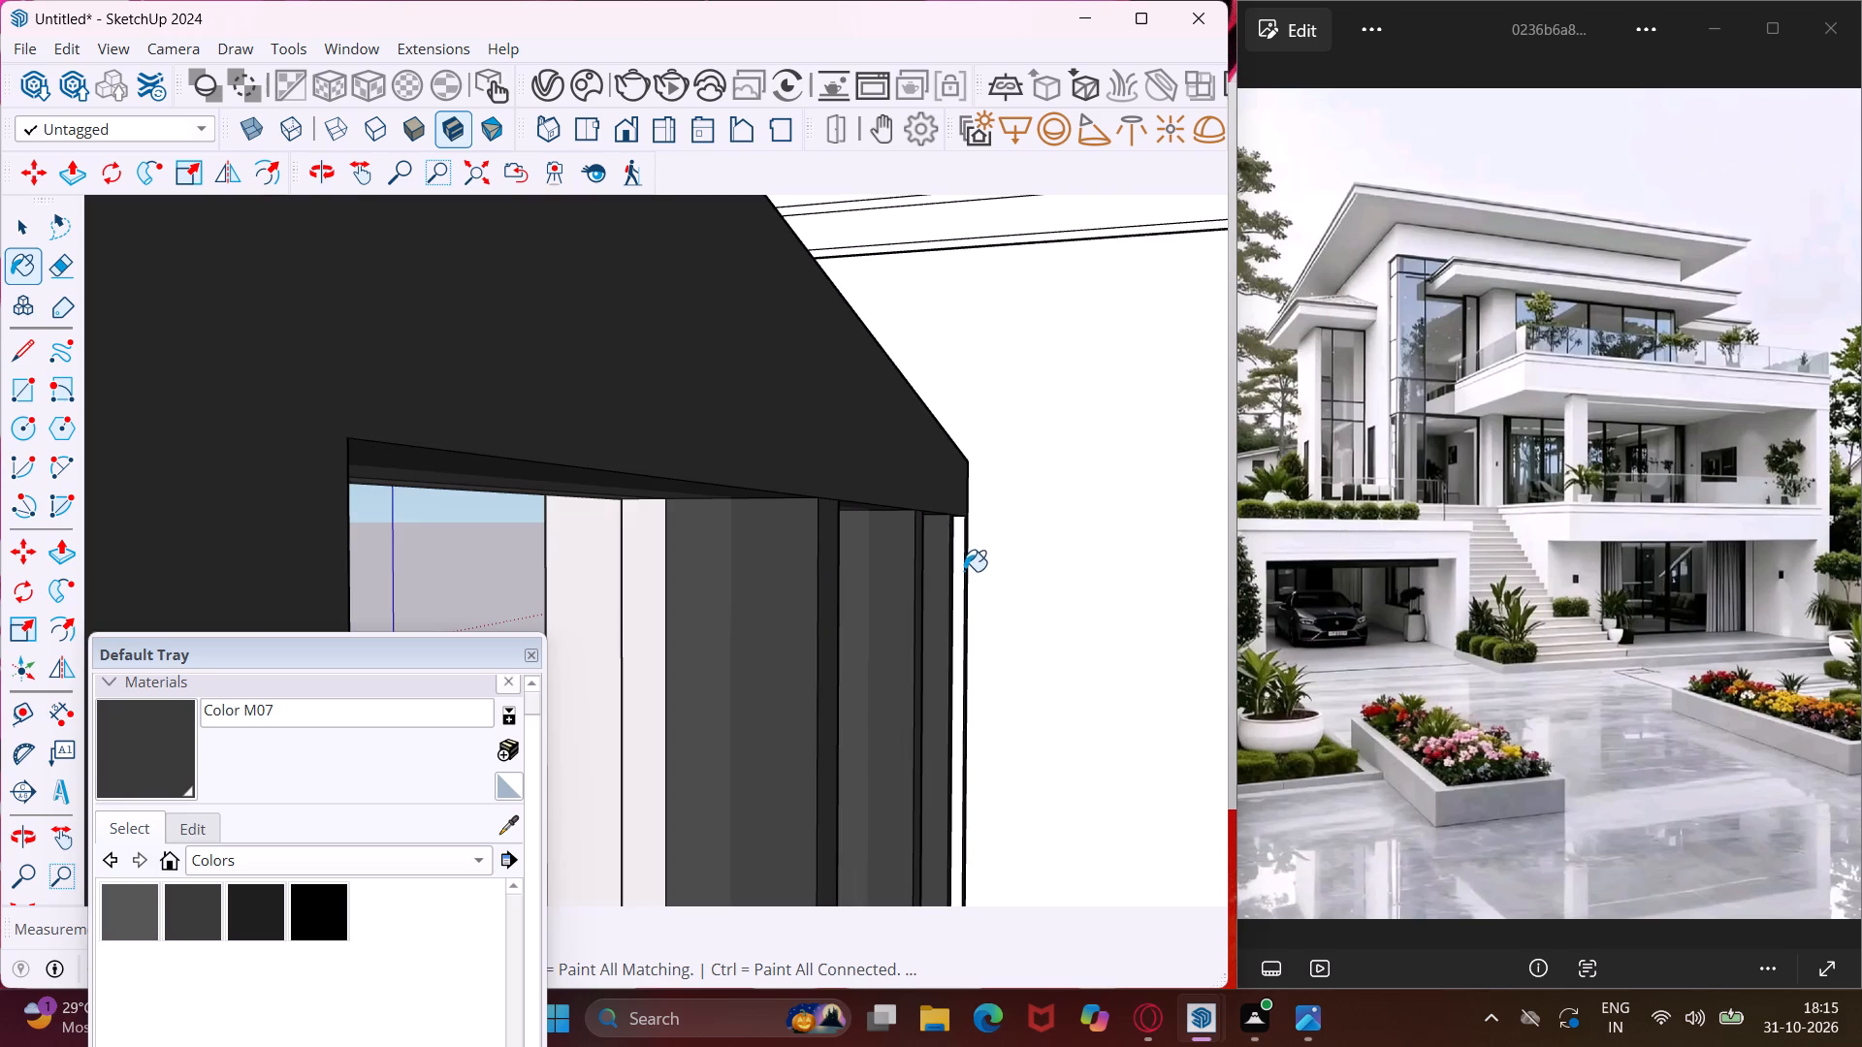
click(964, 571)
click(961, 564)
scroll(915, 524, down, 5)
Paint the thin white strip beside the front face of the nearest intermediate upright with Color M07.
middle_drag(771, 605, 787, 608)
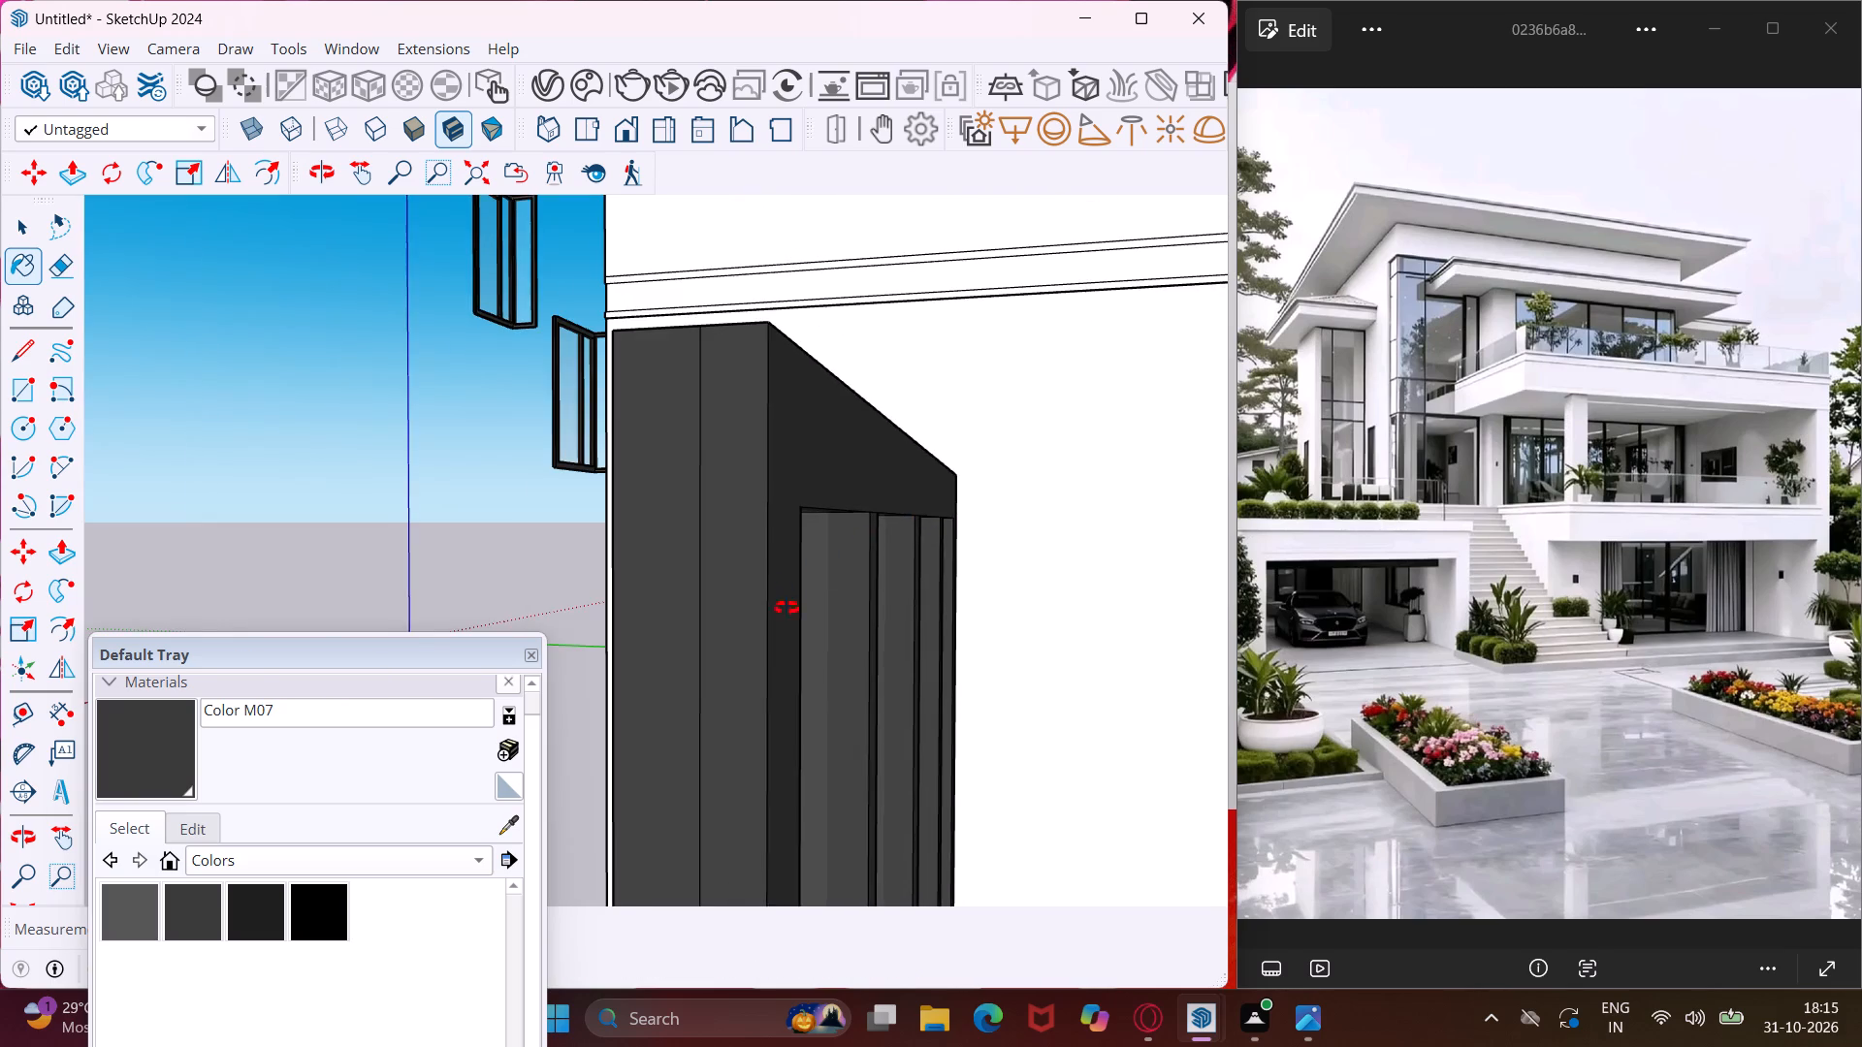
middle_drag(787, 608, 1244, 617)
scroll(608, 592, up, 3)
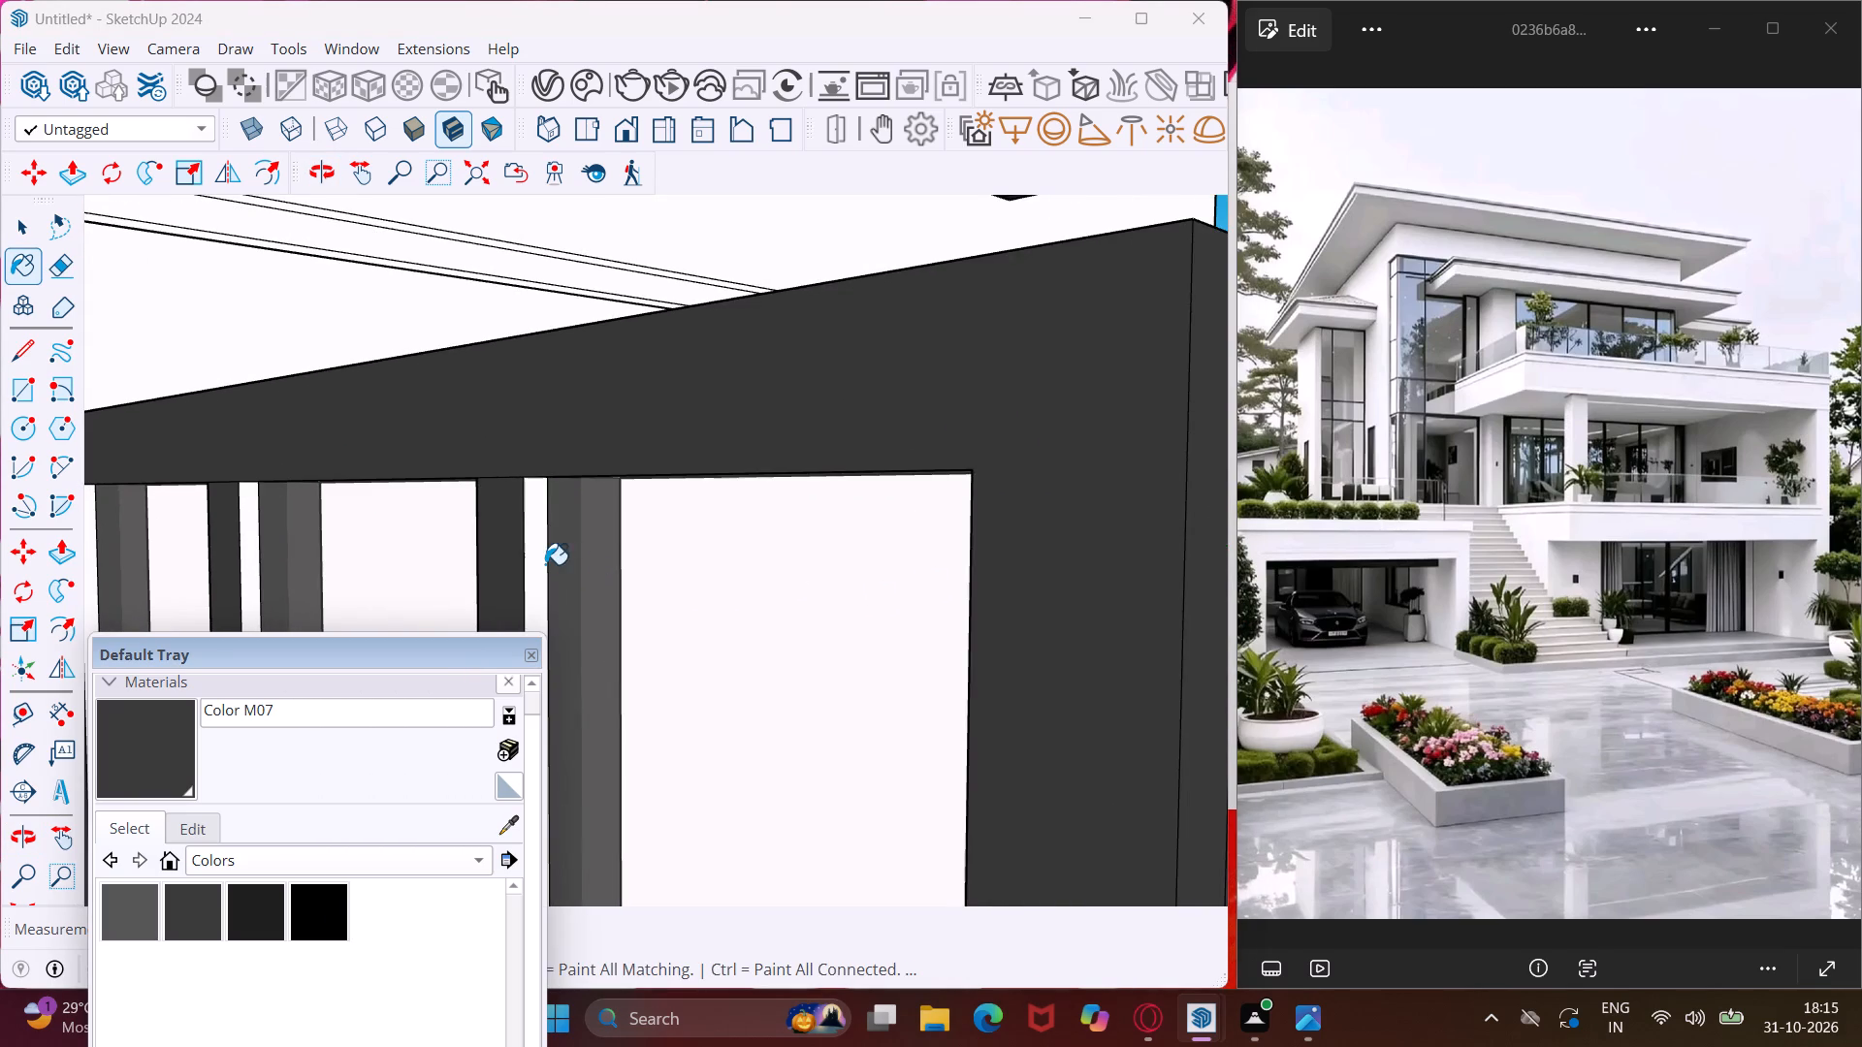
click(538, 558)
middle_drag(533, 555, 515, 408)
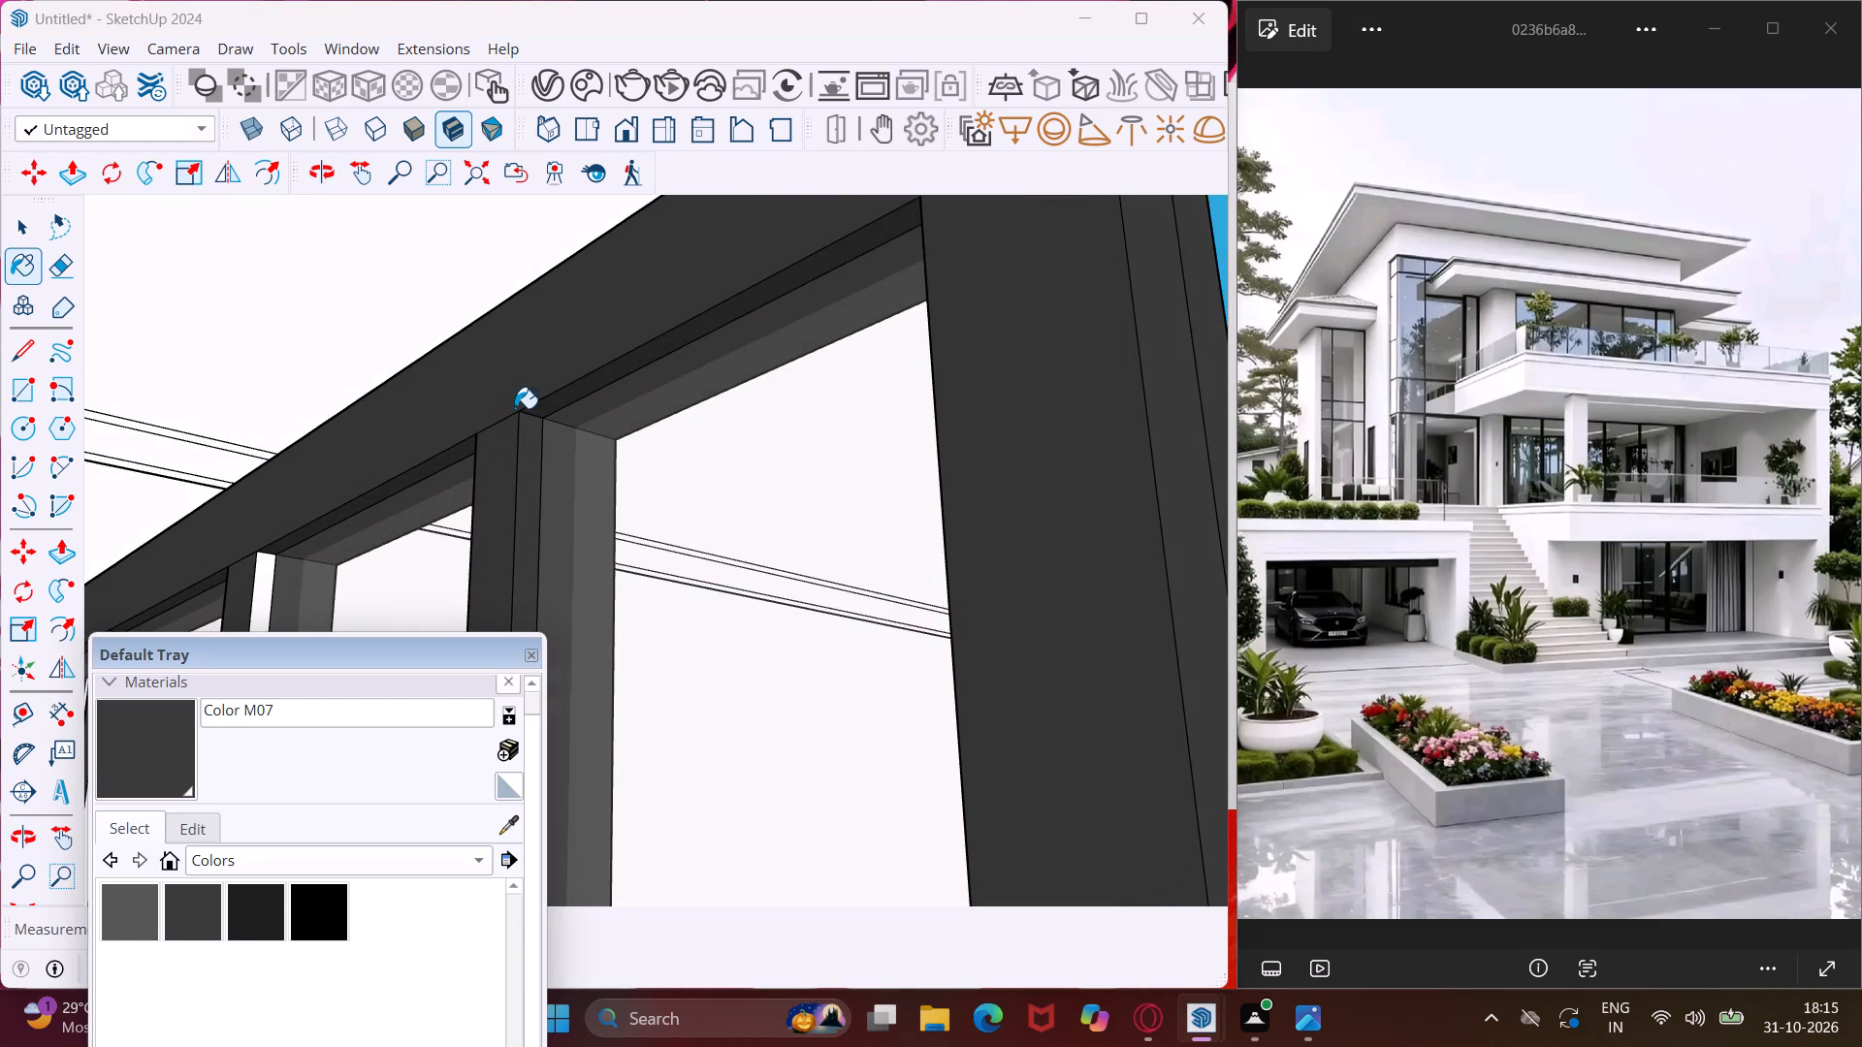
Paint the remaining thin white side strips on the other intermediate uprights and the far end upright with Color M07.
scroll(521, 402, down, 4)
middle_drag(896, 416, 548, 386)
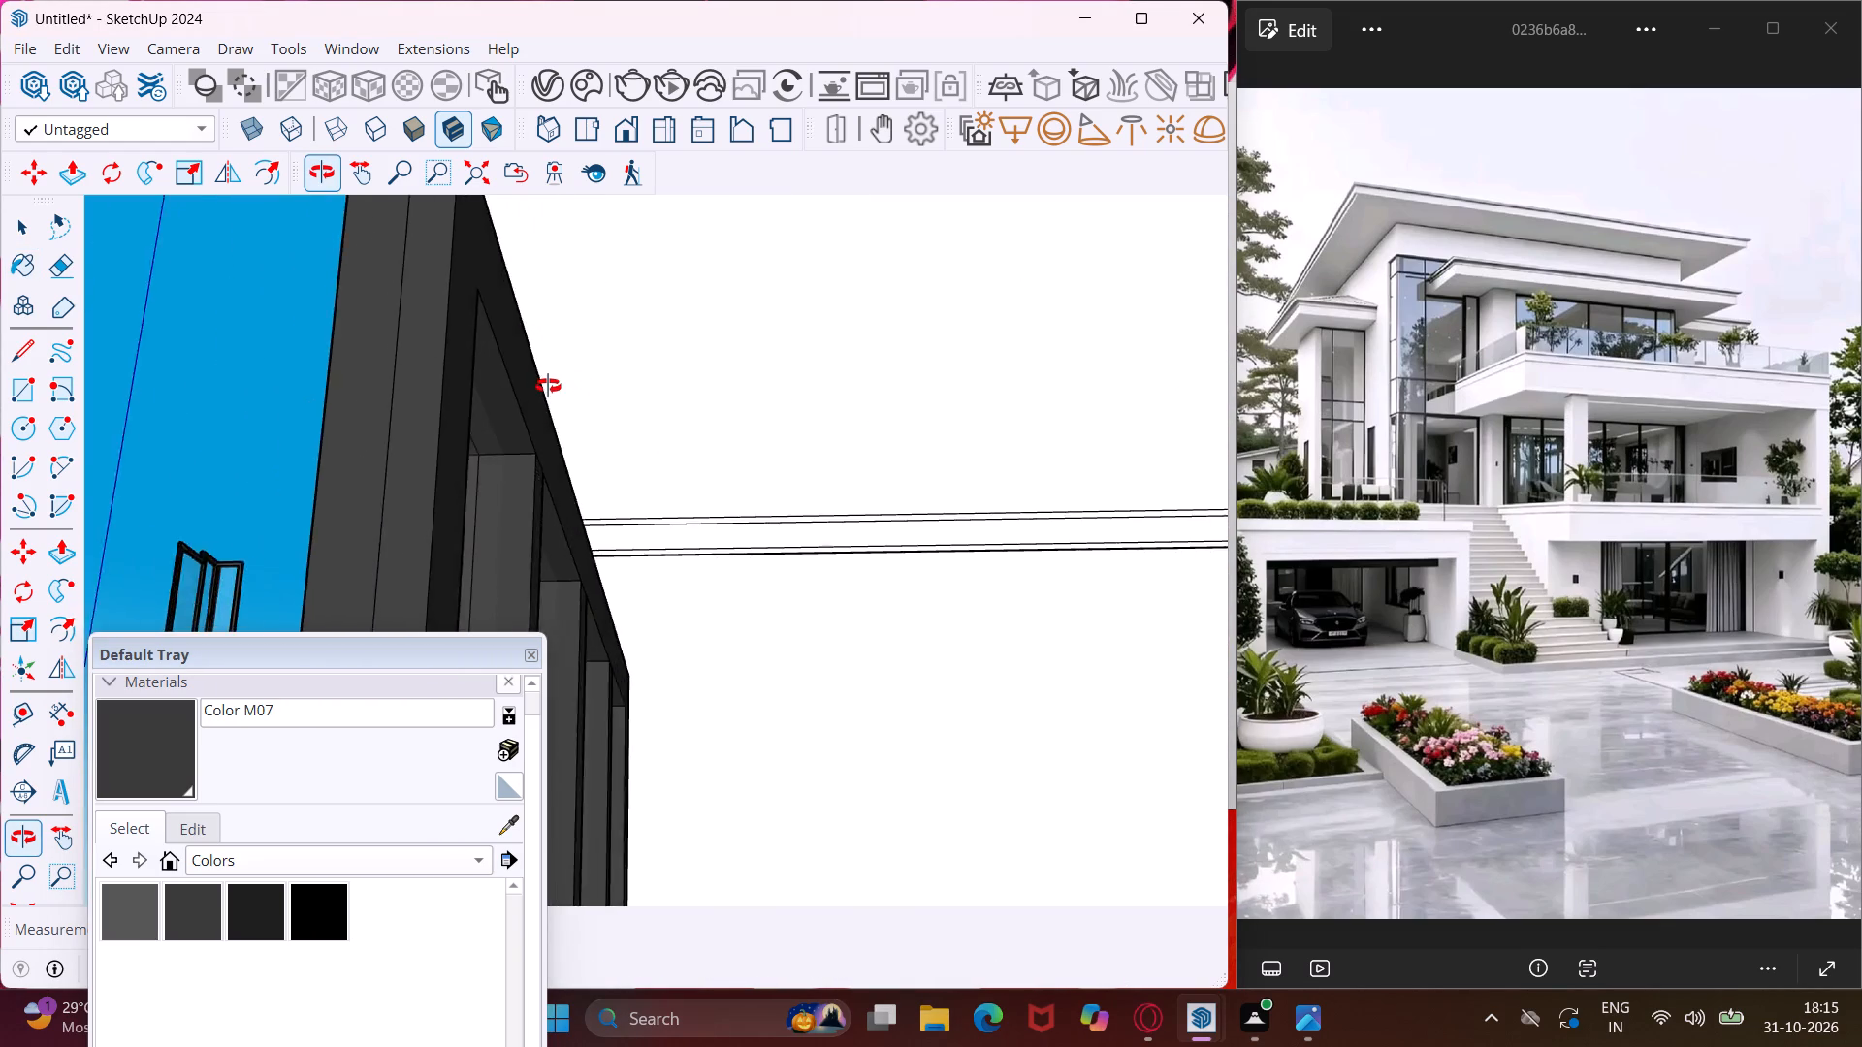
middle_drag(548, 386, 691, 545)
scroll(452, 492, up, 7)
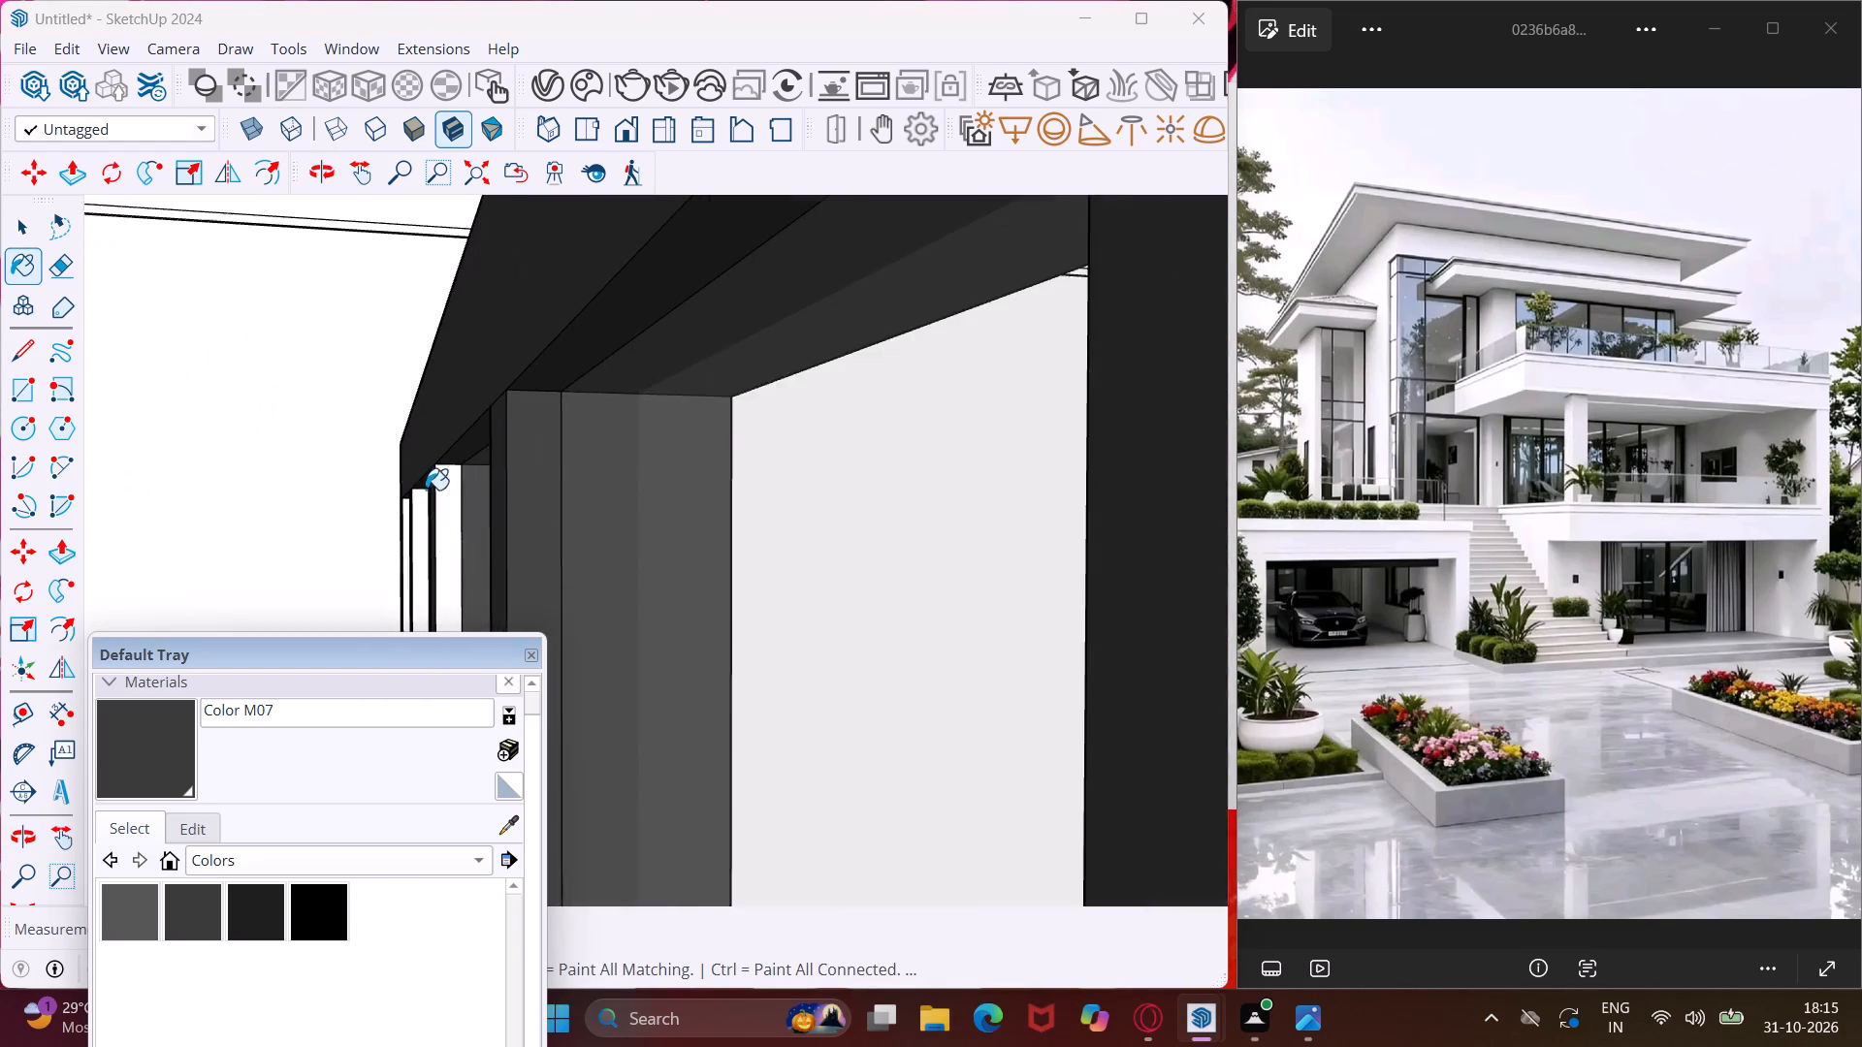
click(461, 491)
click(419, 536)
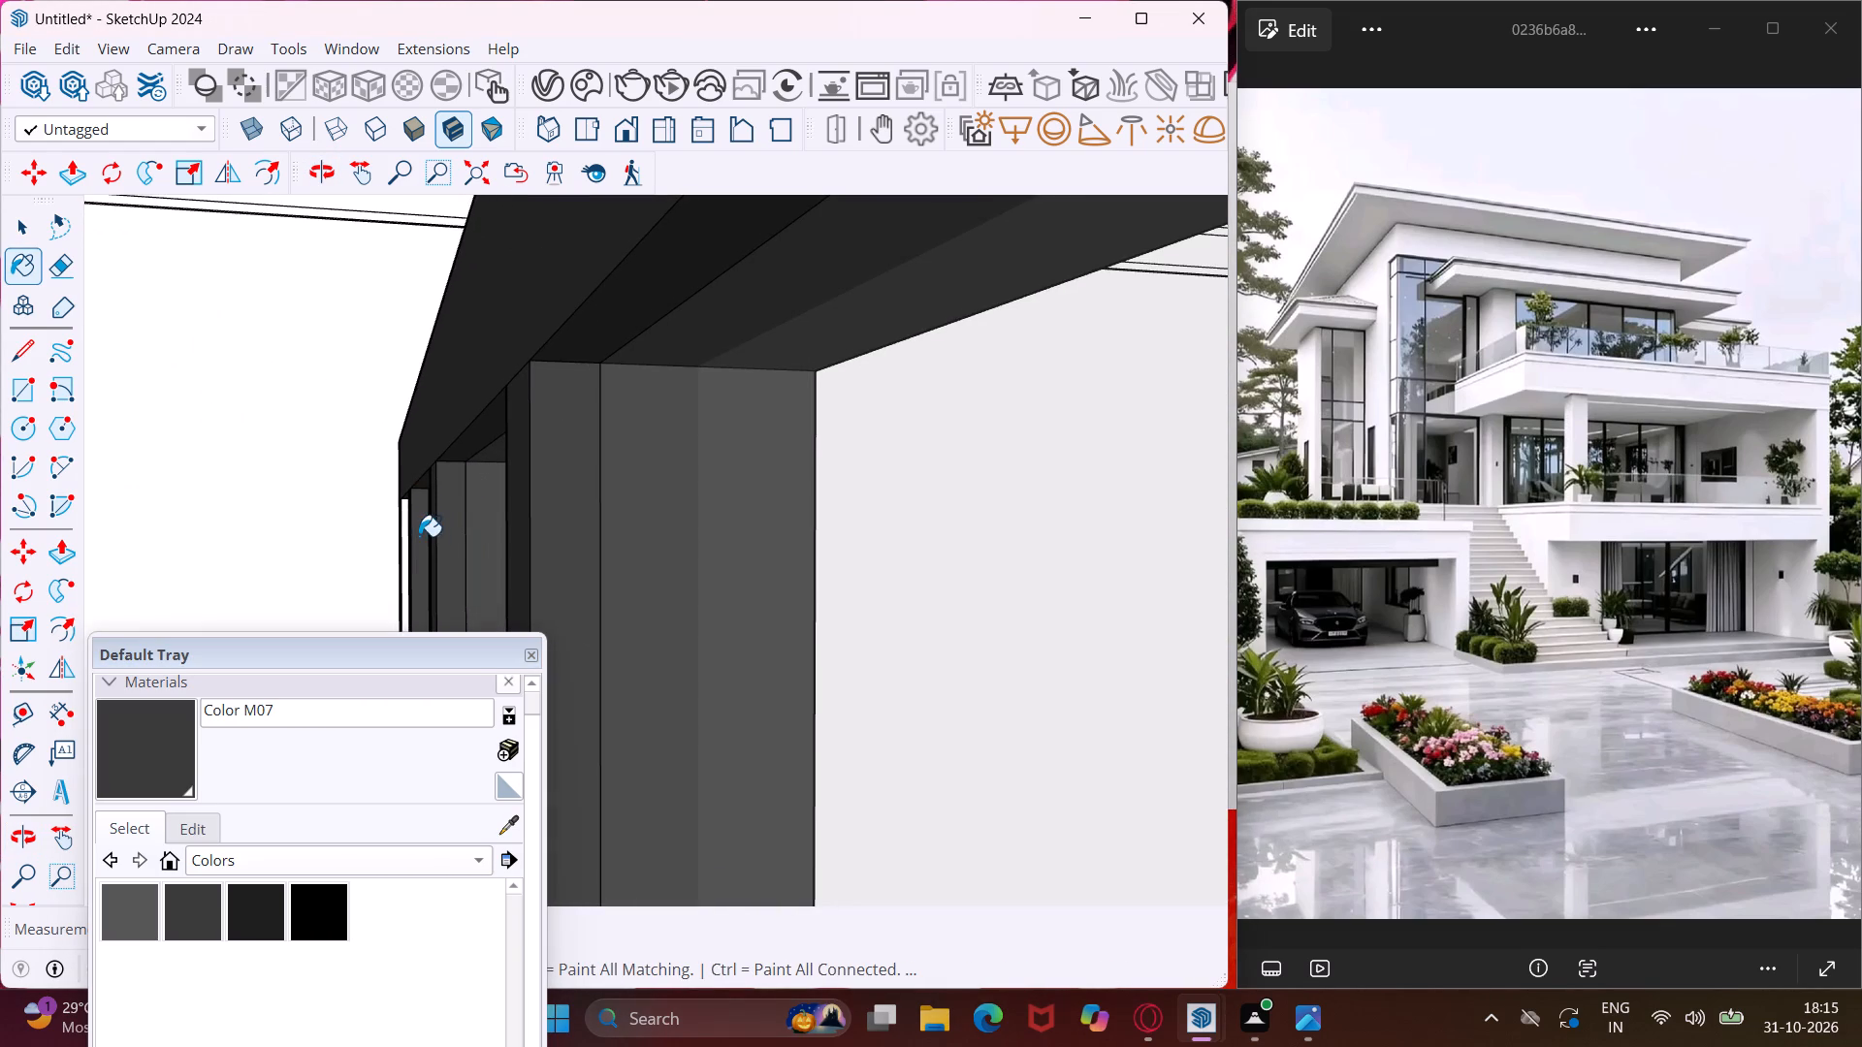
click(403, 539)
scroll(405, 522, up, 7)
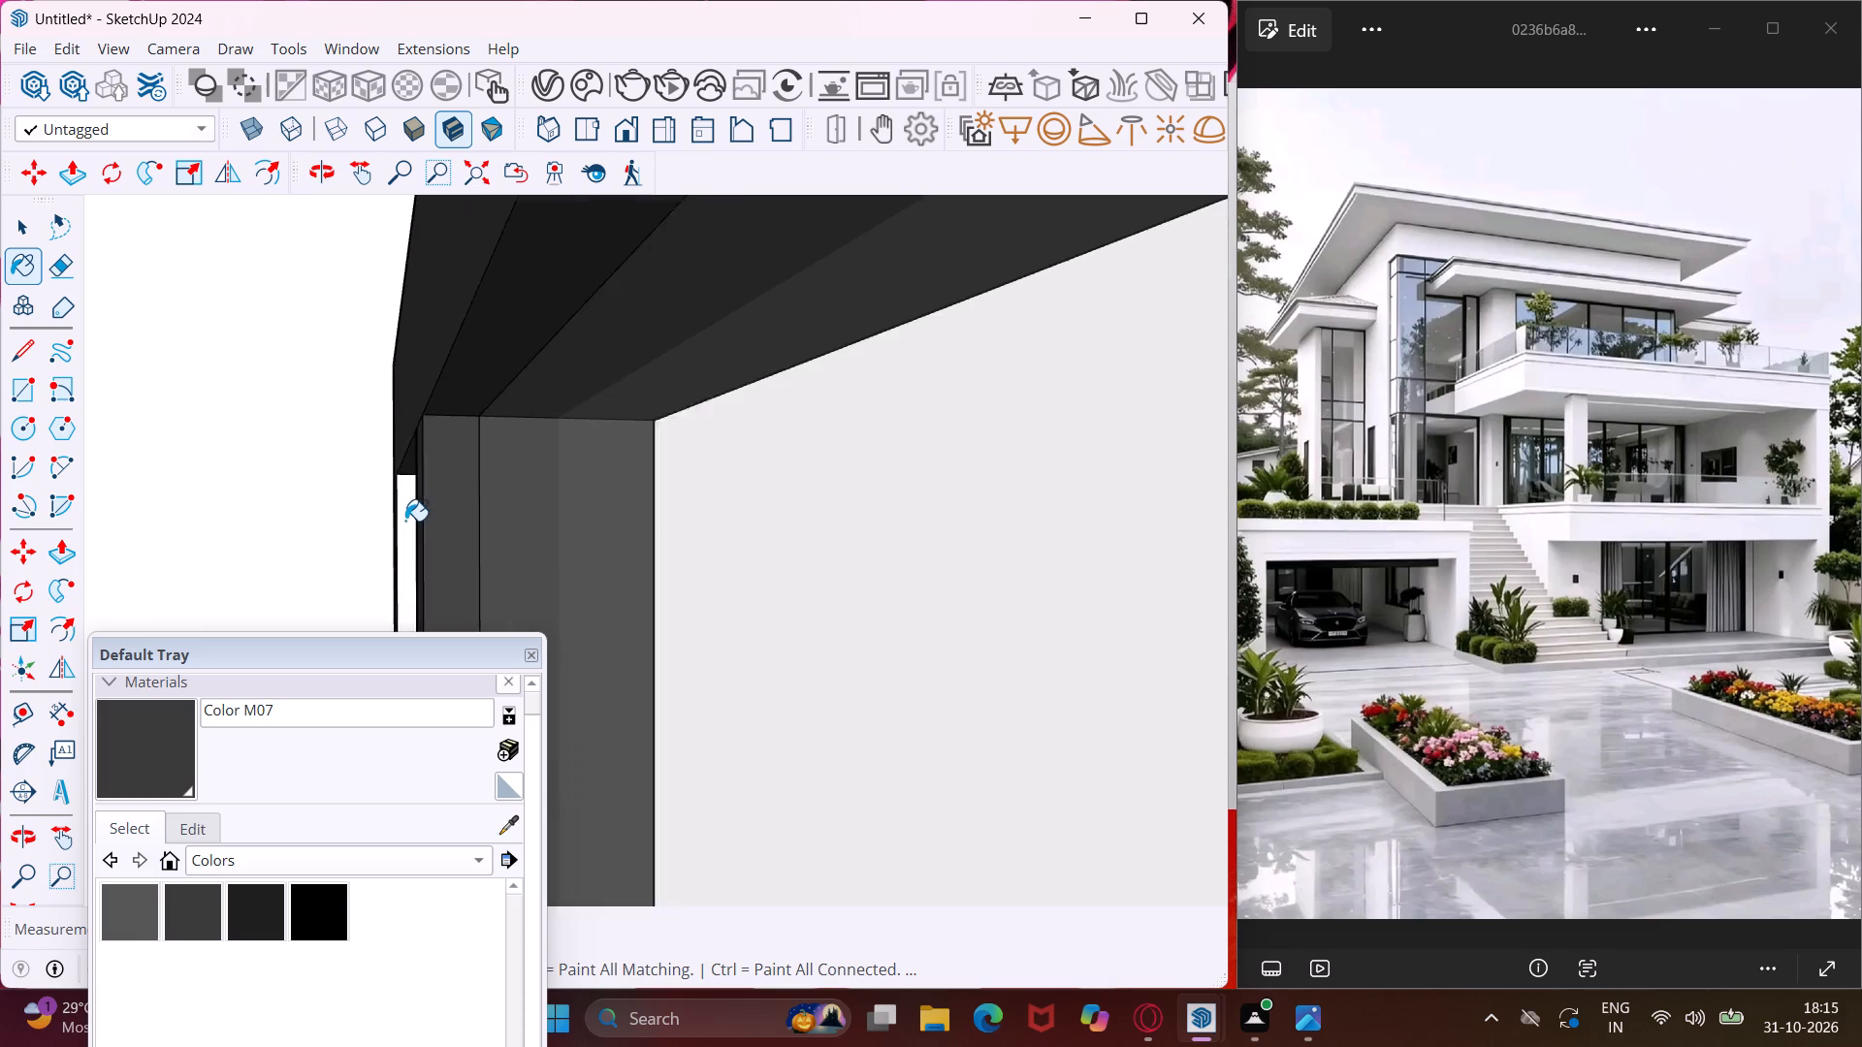
scroll(405, 521, up, 1)
click(405, 521)
scroll(403, 408, down, 15)
scroll(410, 377, down, 8)
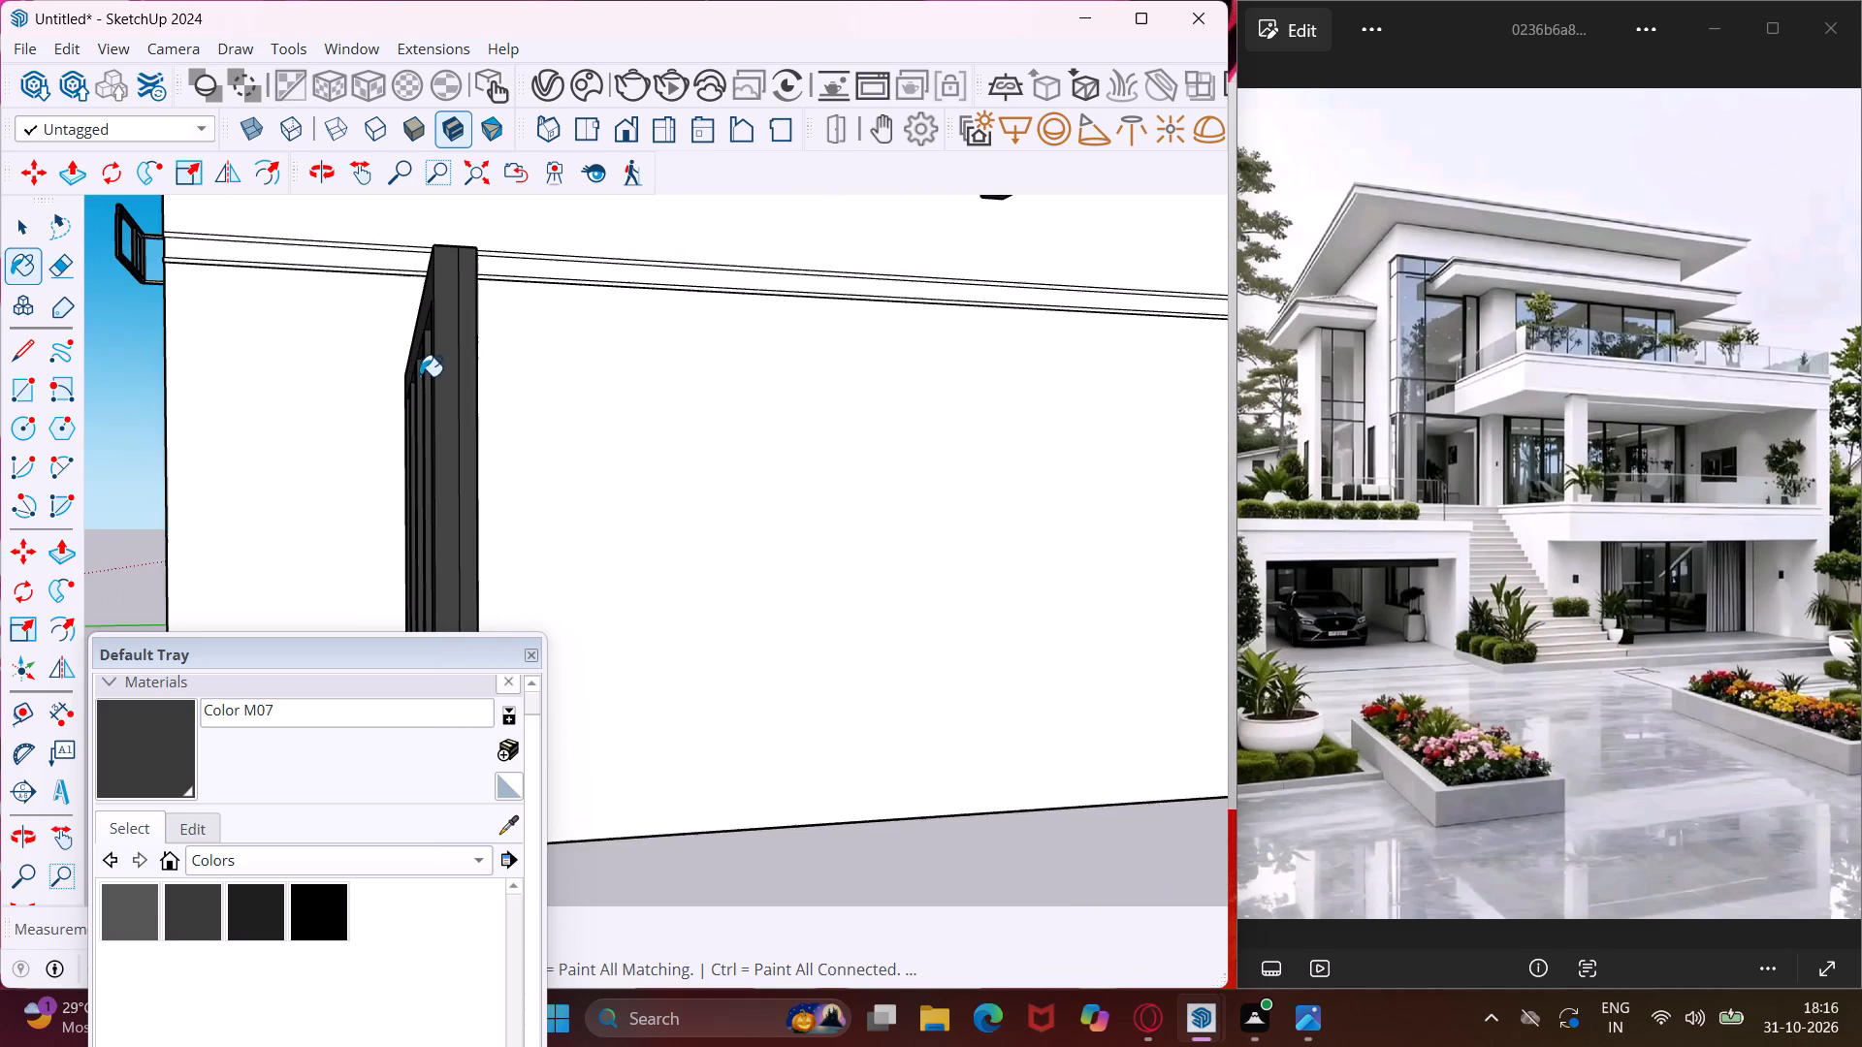
scroll(428, 365, down, 7)
middle_drag(434, 400, 491, 576)
scroll(477, 410, down, 7)
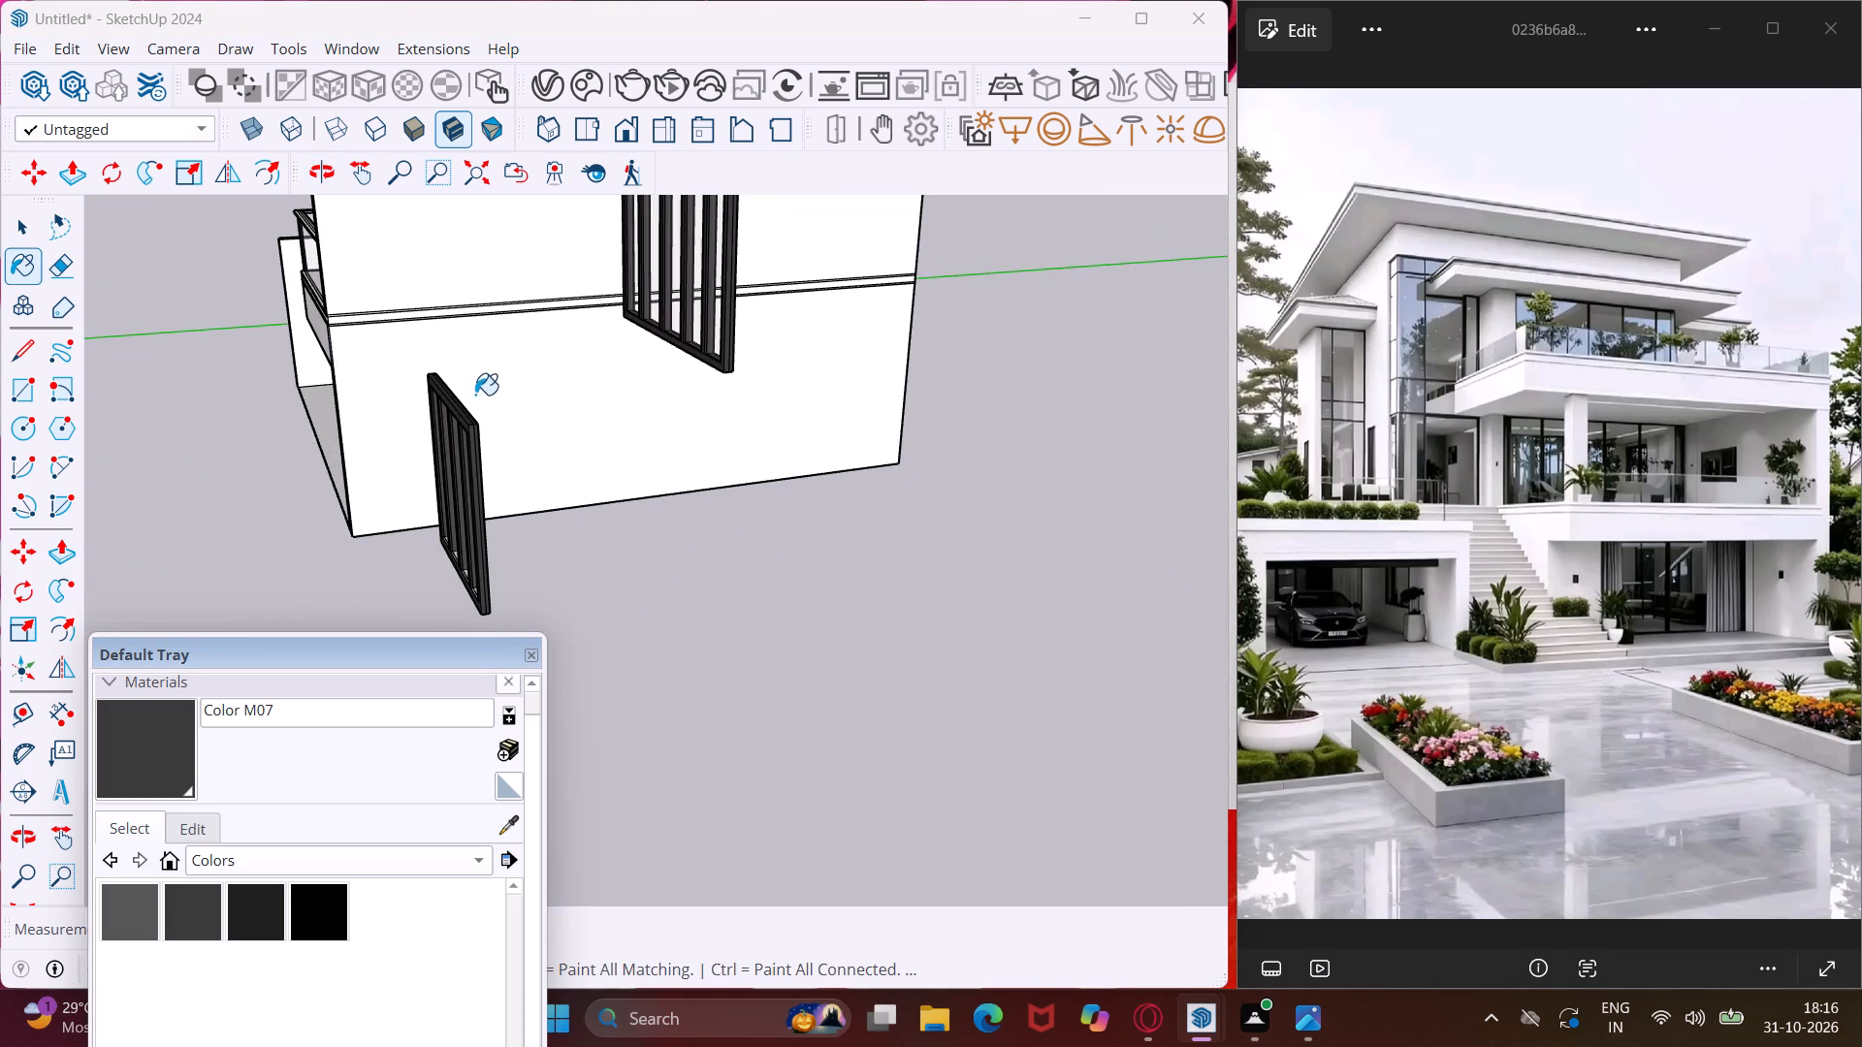
Paint the thin white strips along the bottom rail's upper face in the two nearest bays with Color M07.
middle_drag(476, 405, 507, 551)
drag(420, 661, 401, 744)
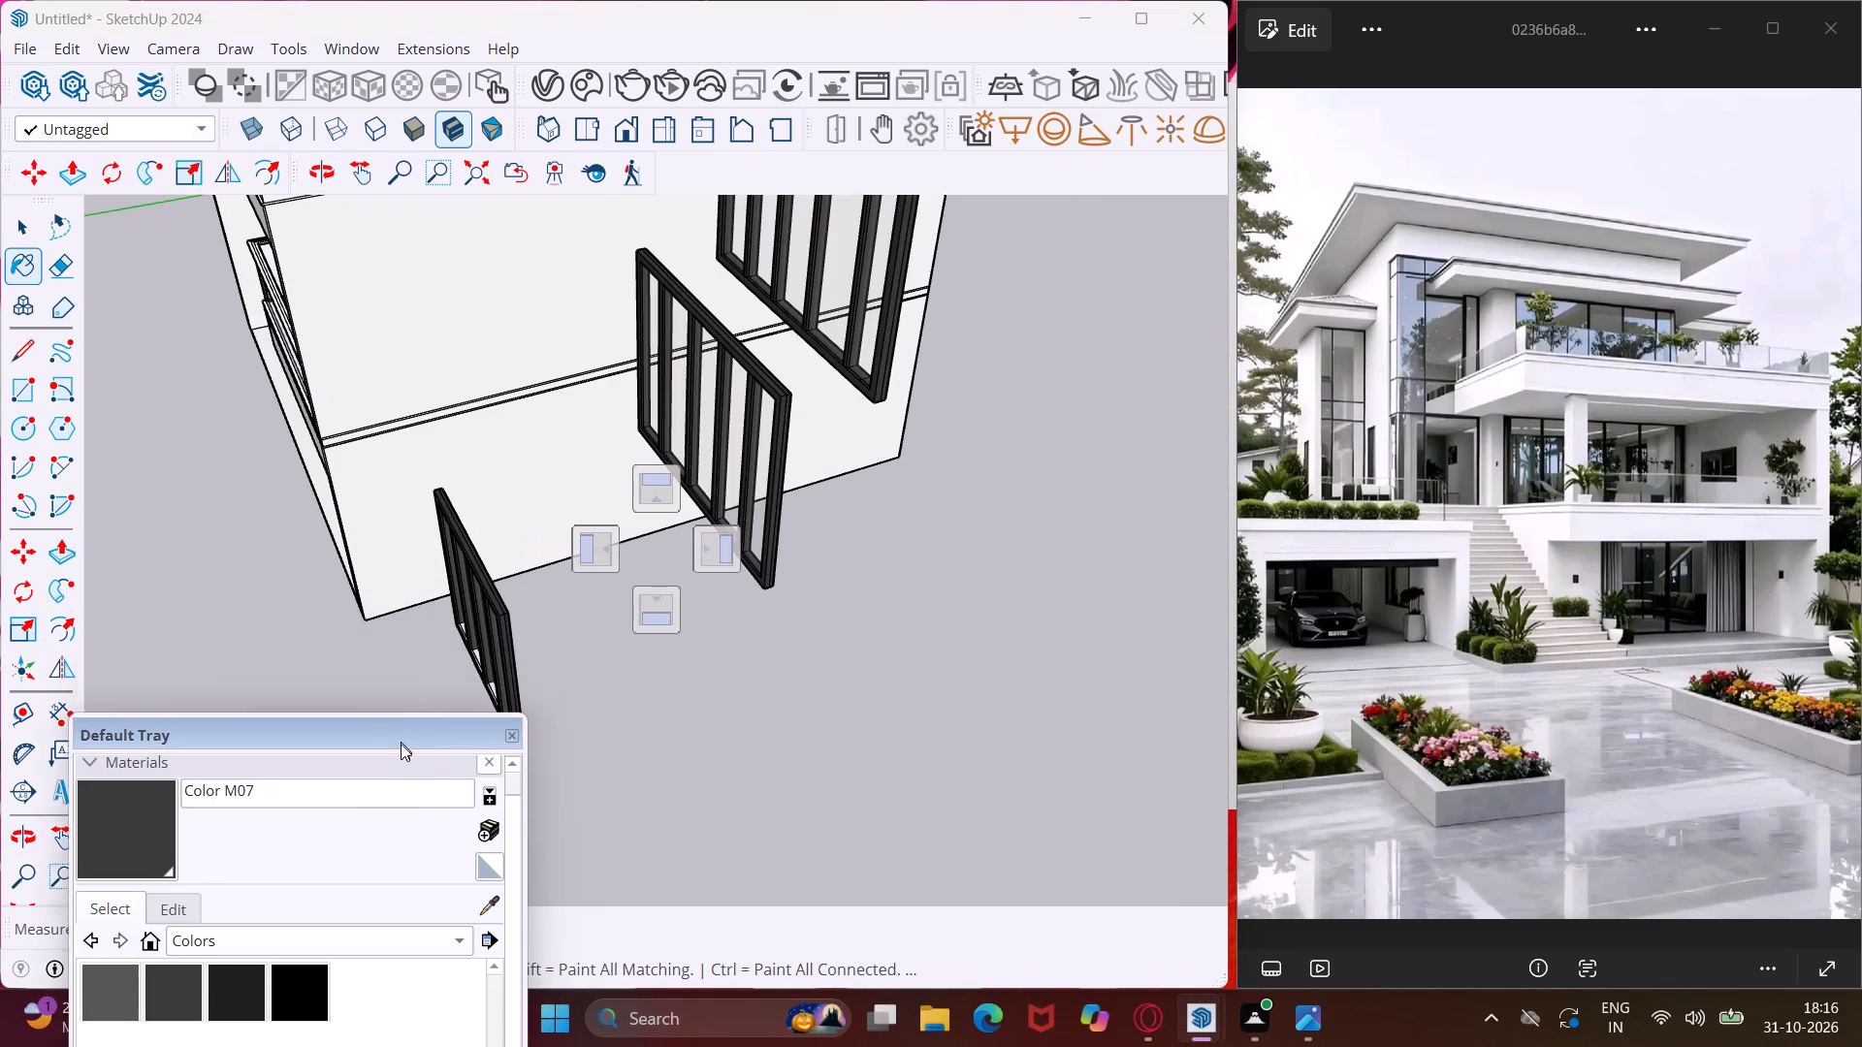
drag(401, 744, 393, 871)
scroll(498, 788, up, 19)
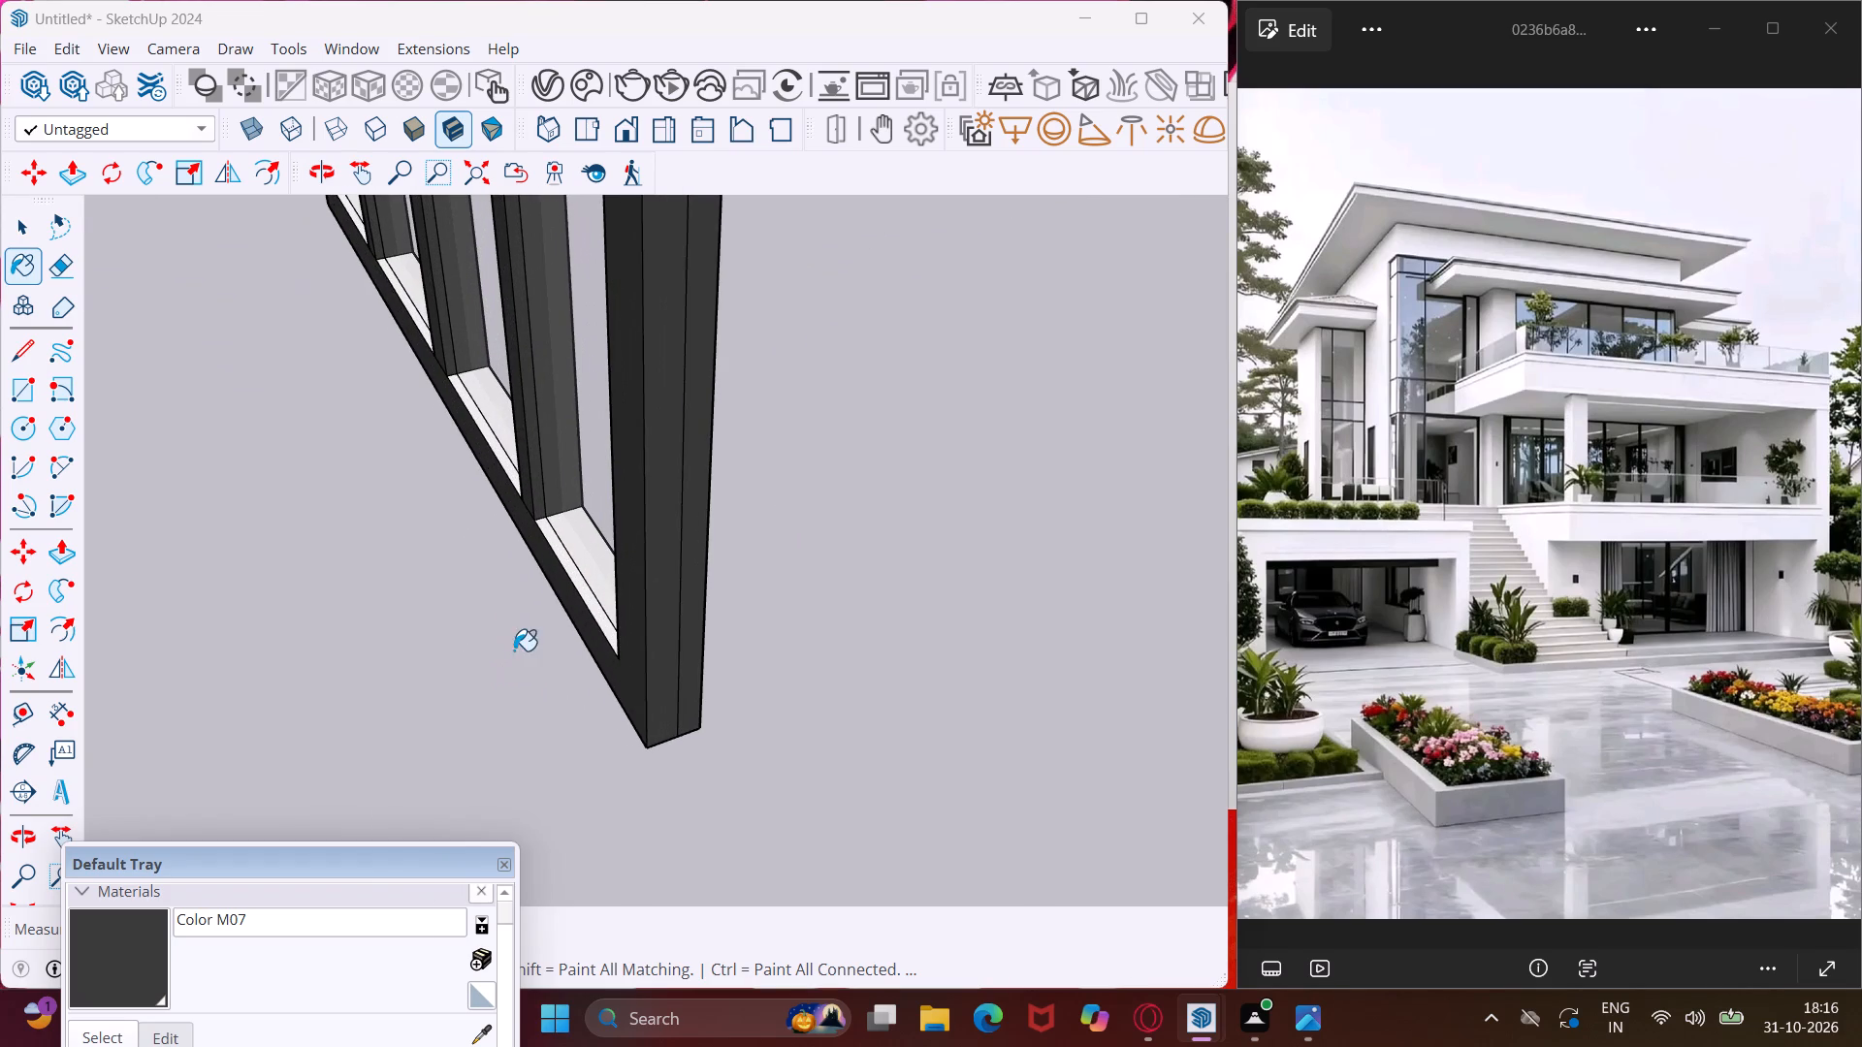
click(574, 588)
click(574, 584)
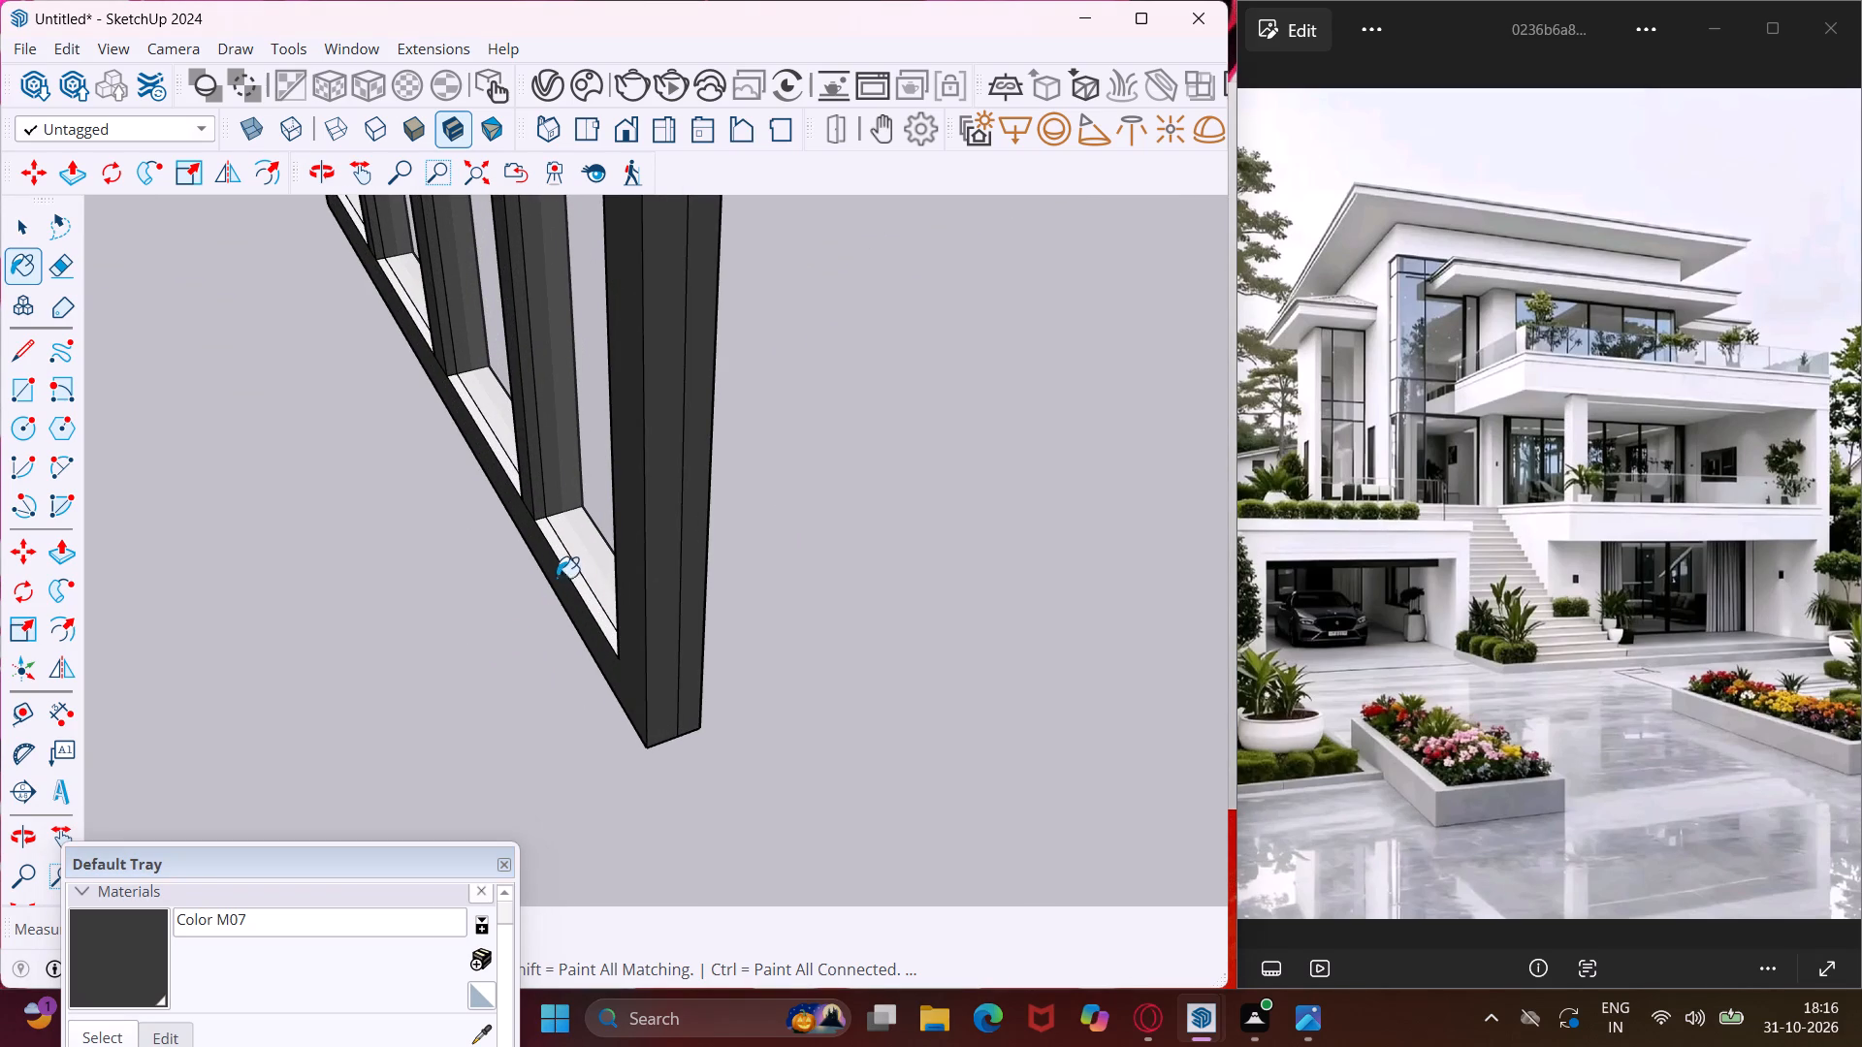
scroll(544, 552, up, 5)
click(549, 529)
click(485, 433)
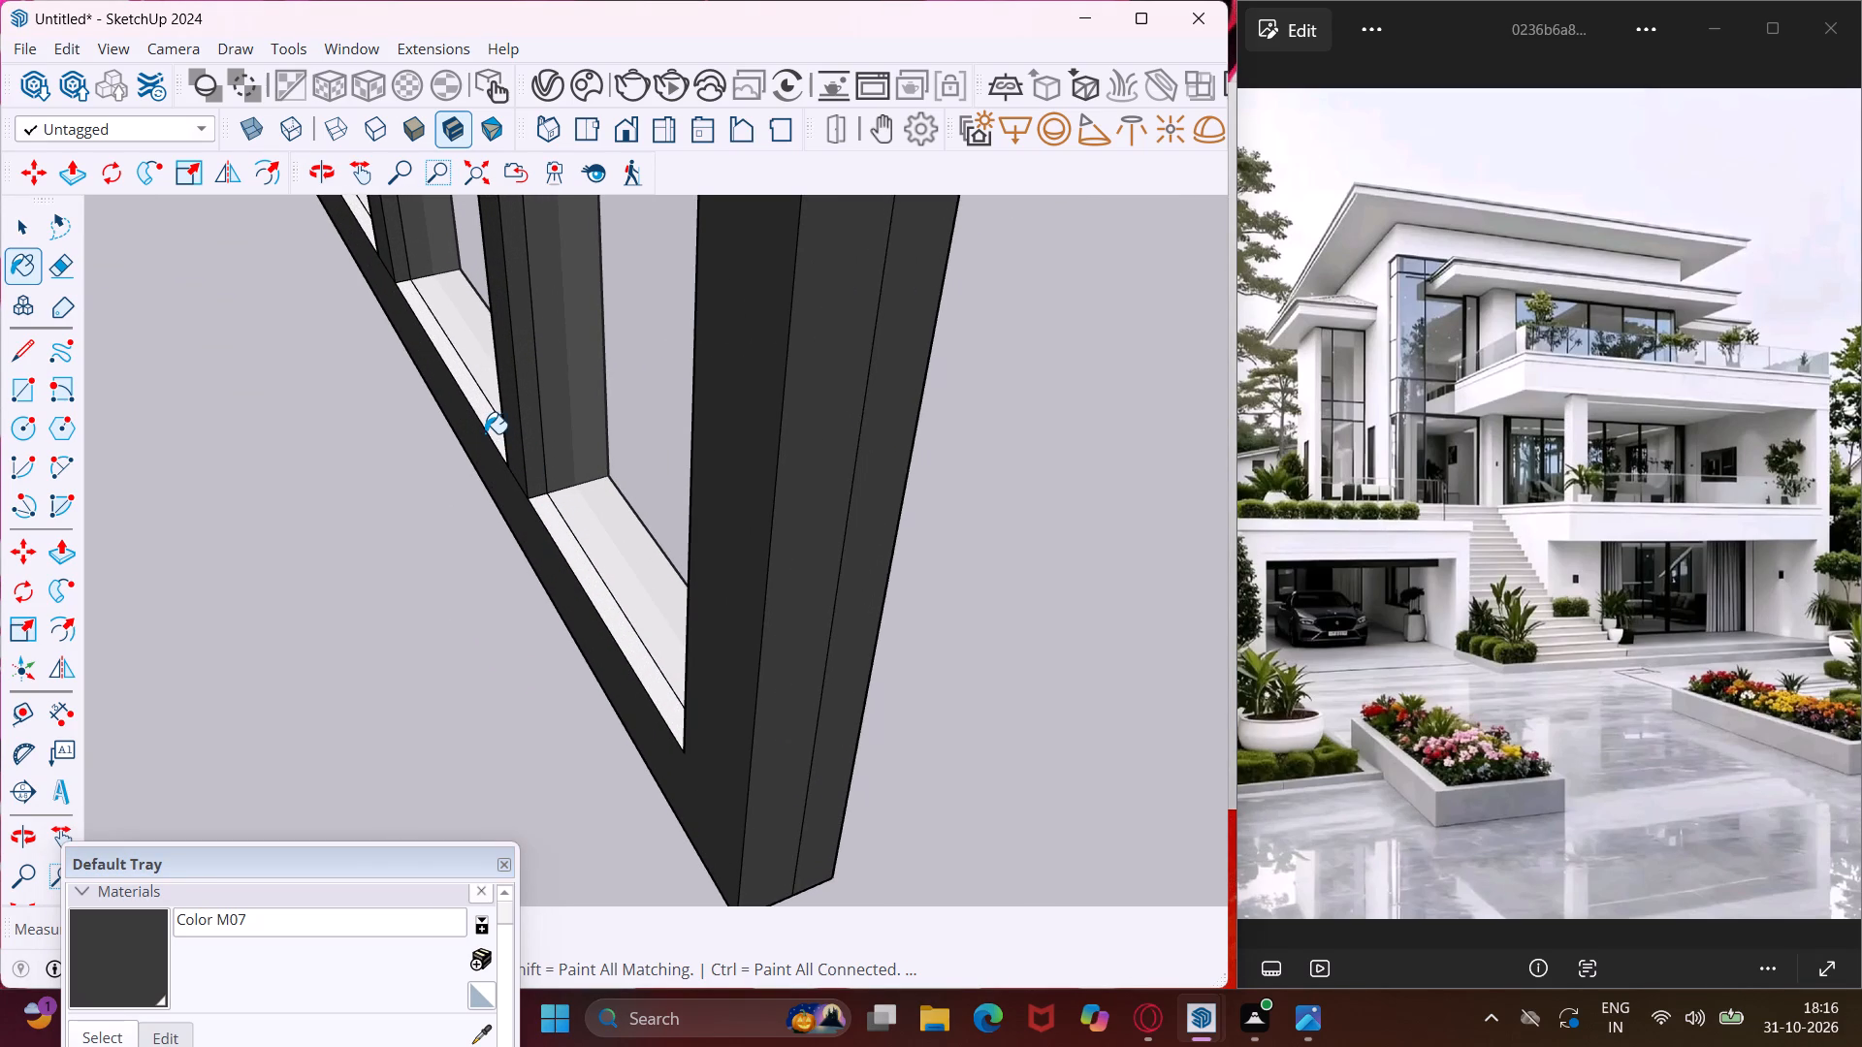
click(494, 439)
click(565, 551)
Paint the thin white strips along the bottom rail's upper face in the remaining two bays with Color M07.
scroll(557, 550, down, 6)
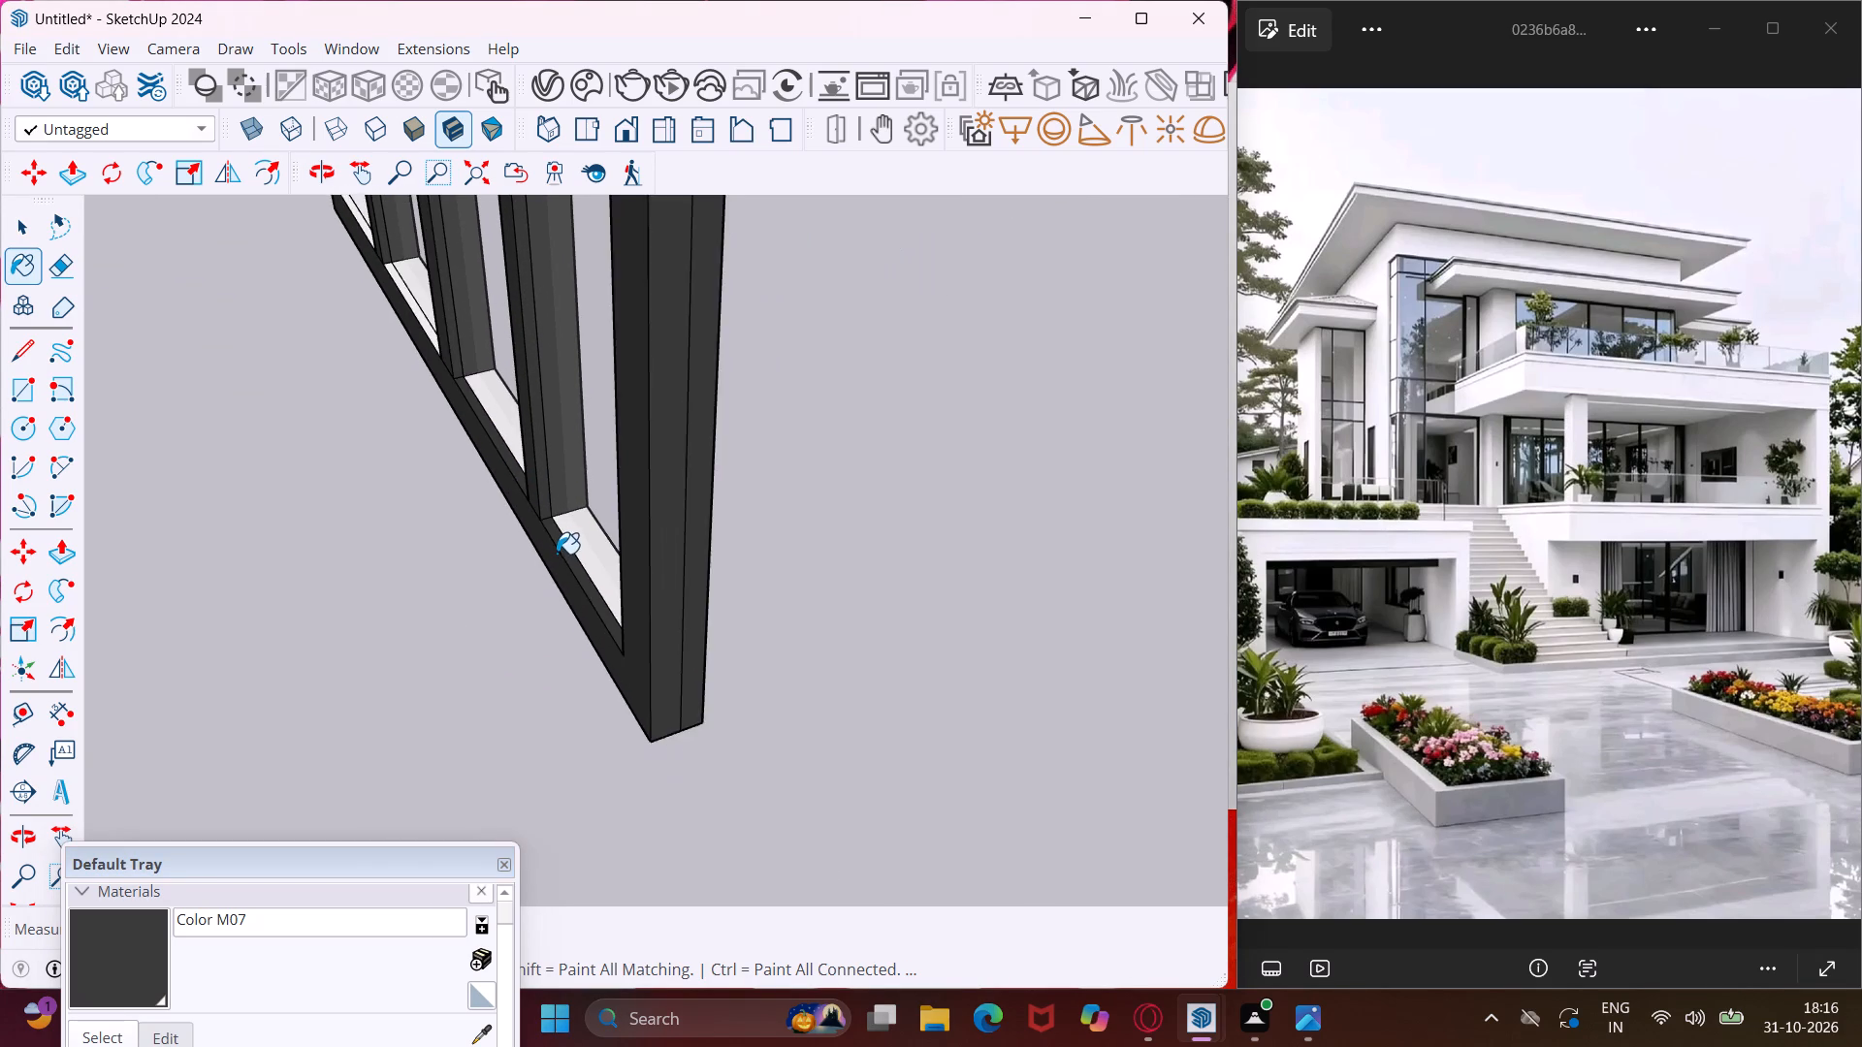
scroll(552, 560, down, 9)
scroll(418, 398, up, 10)
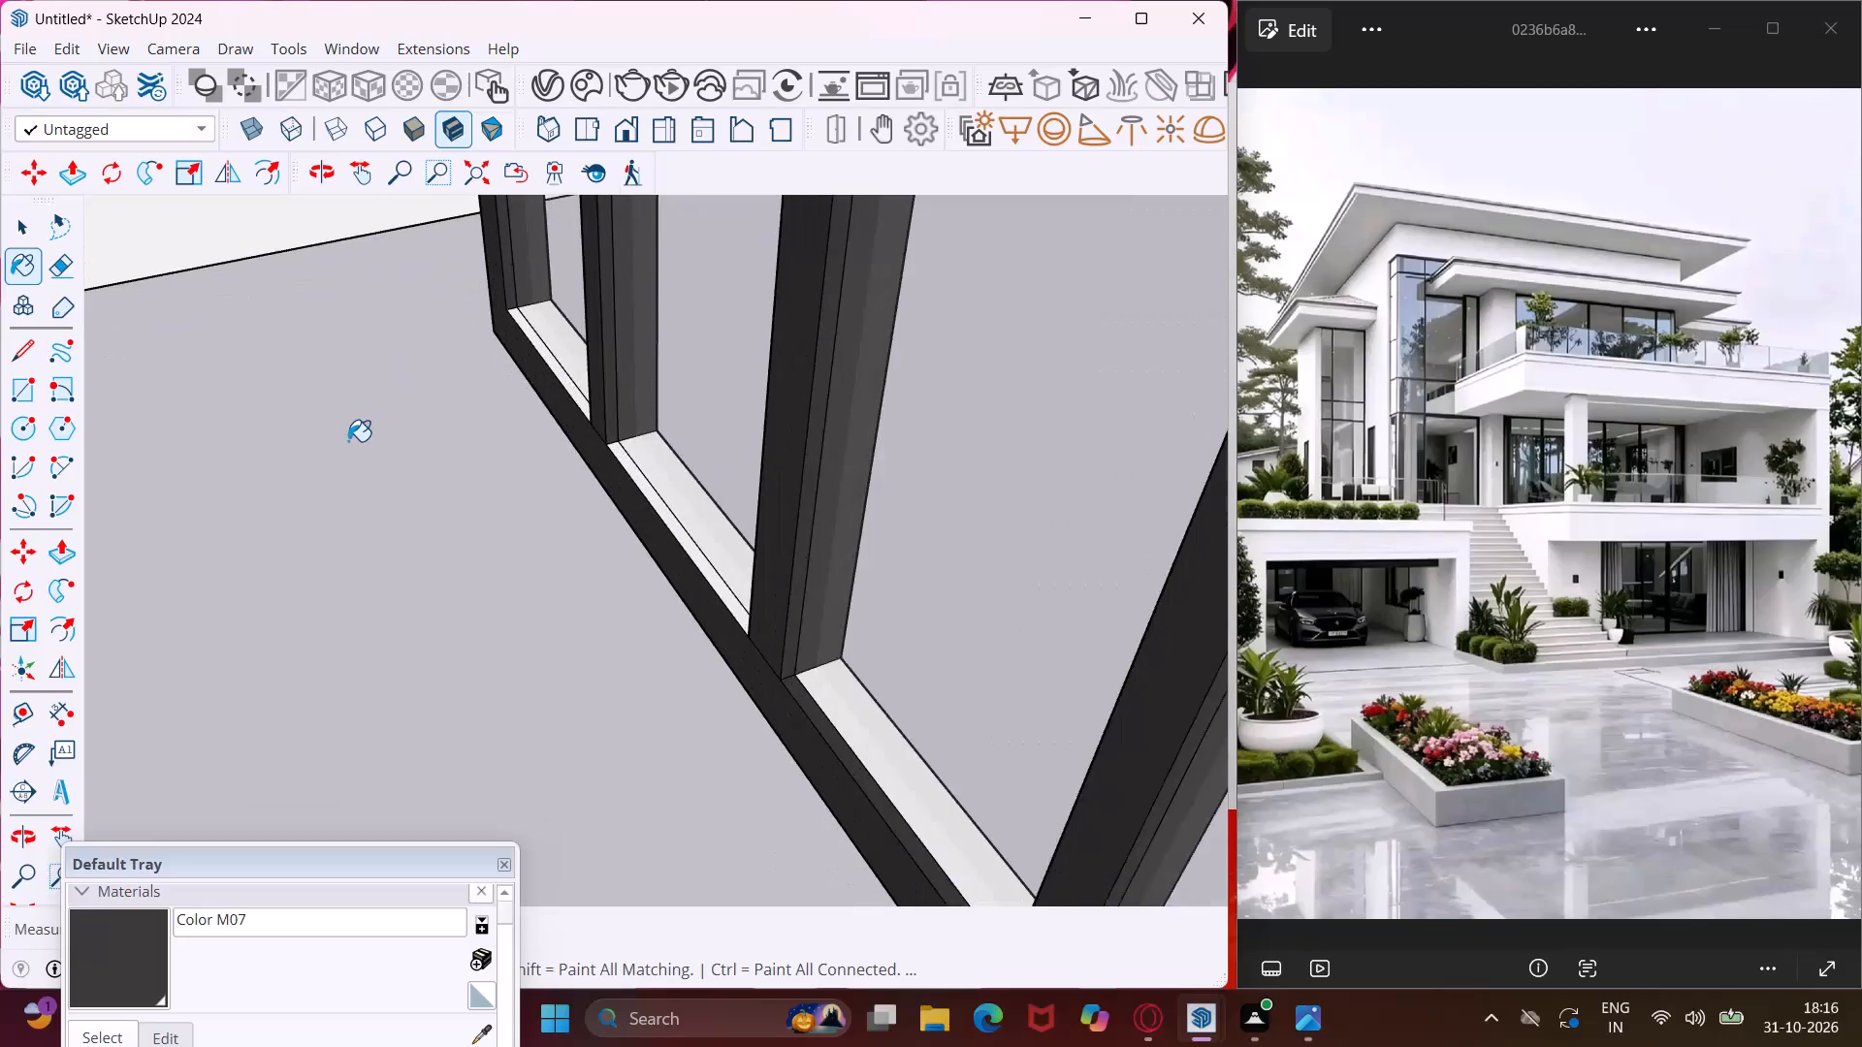
scroll(371, 440, up, 4)
click(673, 377)
click(772, 487)
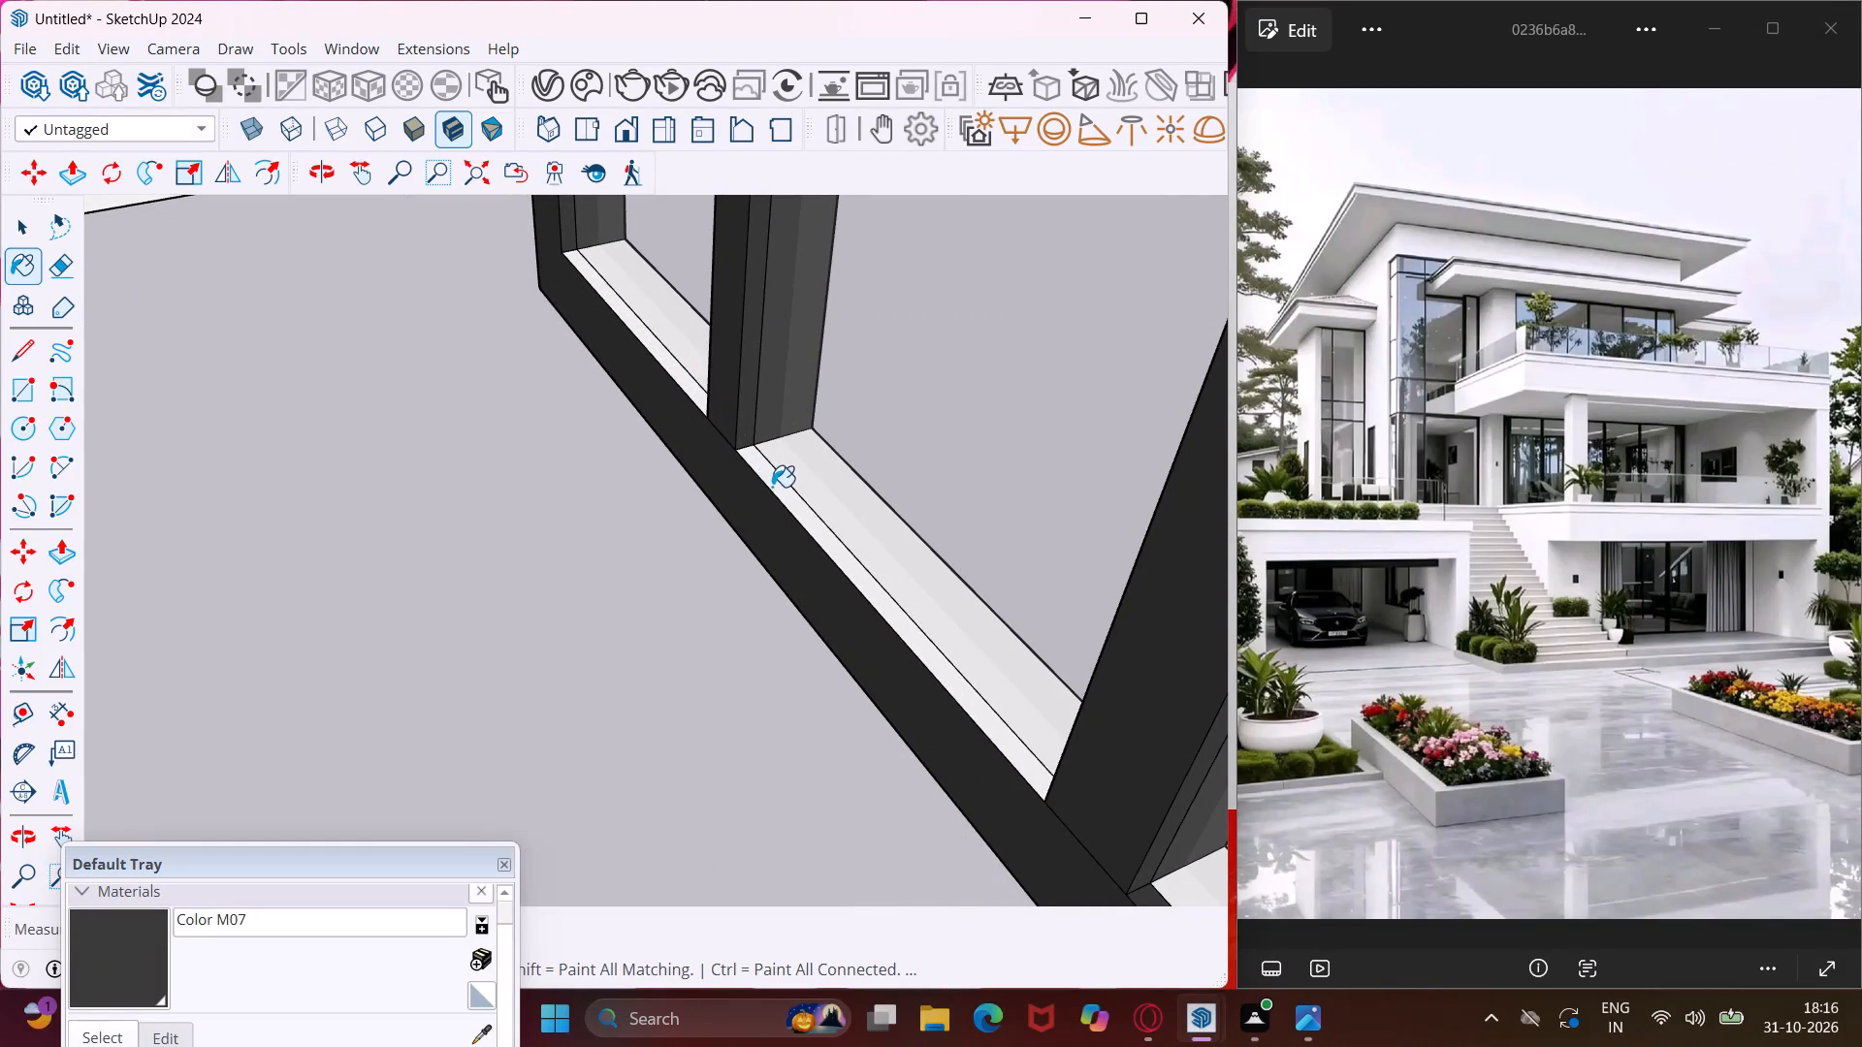
click(686, 383)
Paint the broad light strips of the bottom rail's upper face in all four bays, from the frame's opposite side, with Color M07.
middle_drag(715, 489, 274, 364)
scroll(640, 522, up, 5)
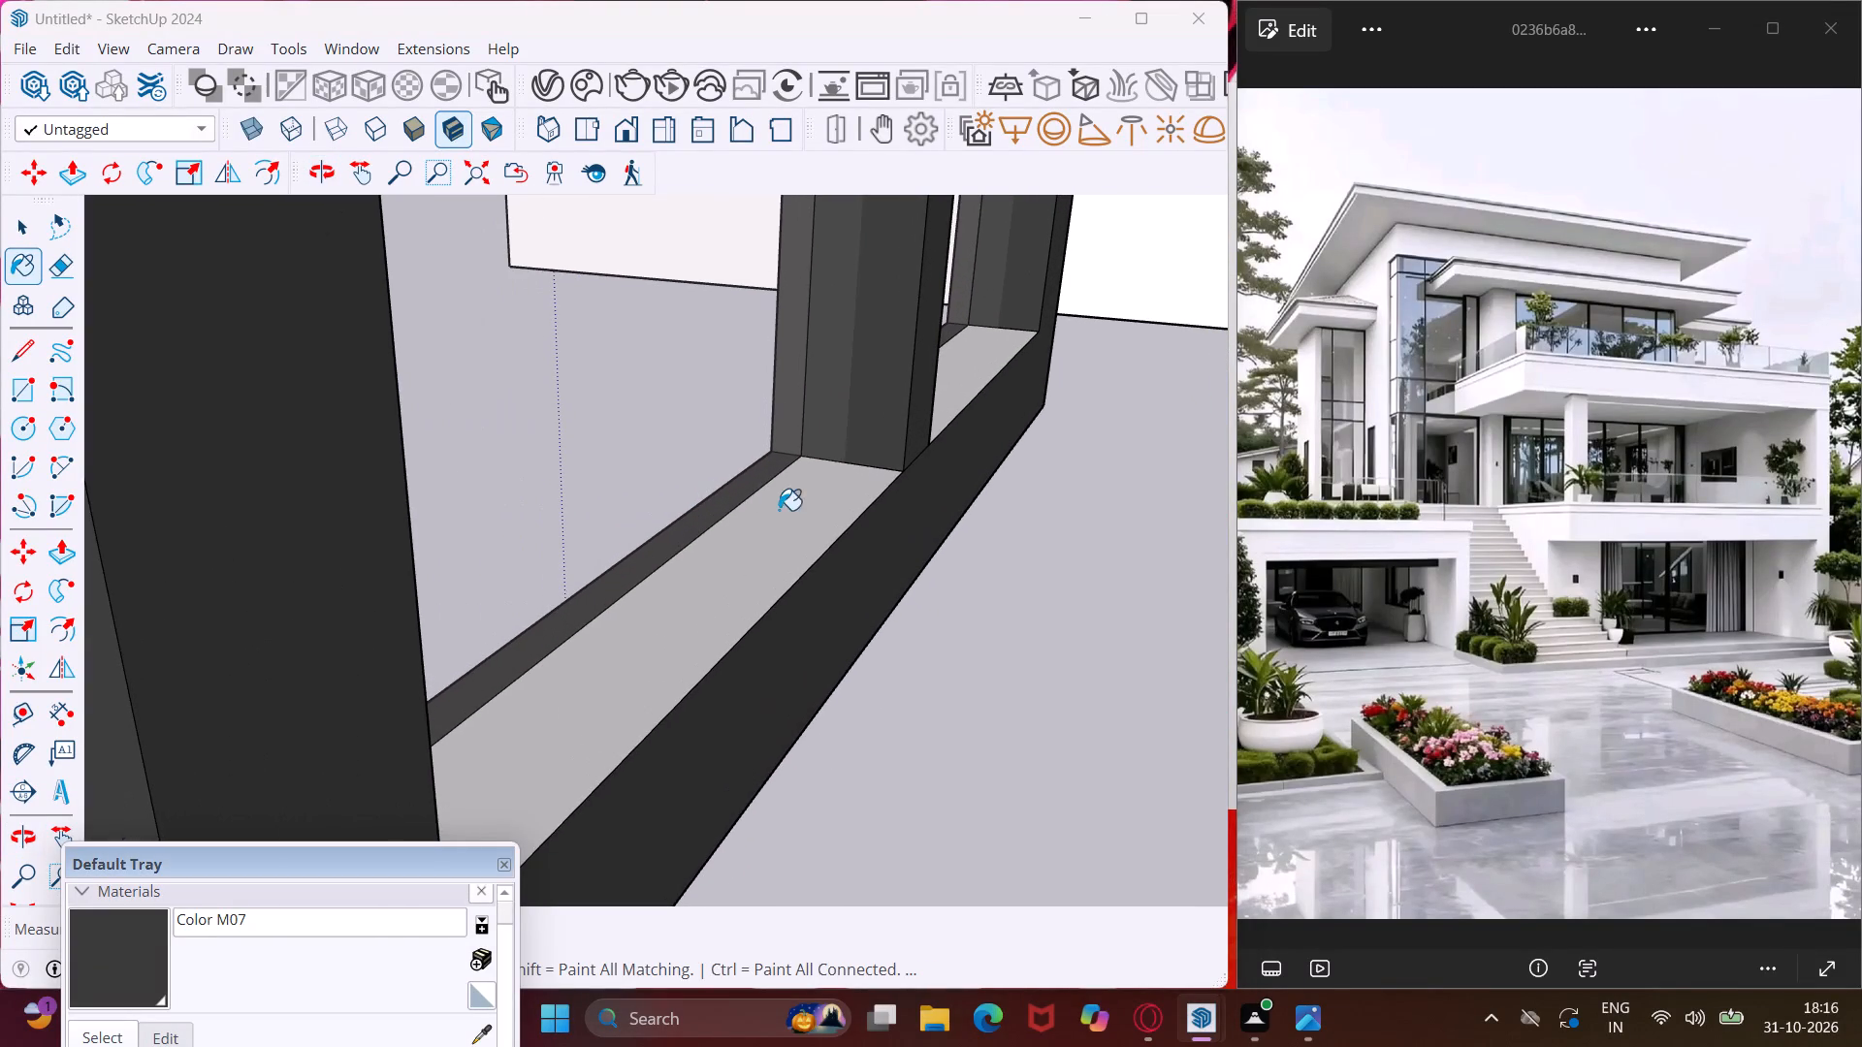
click(848, 492)
click(943, 415)
scroll(950, 387, down, 5)
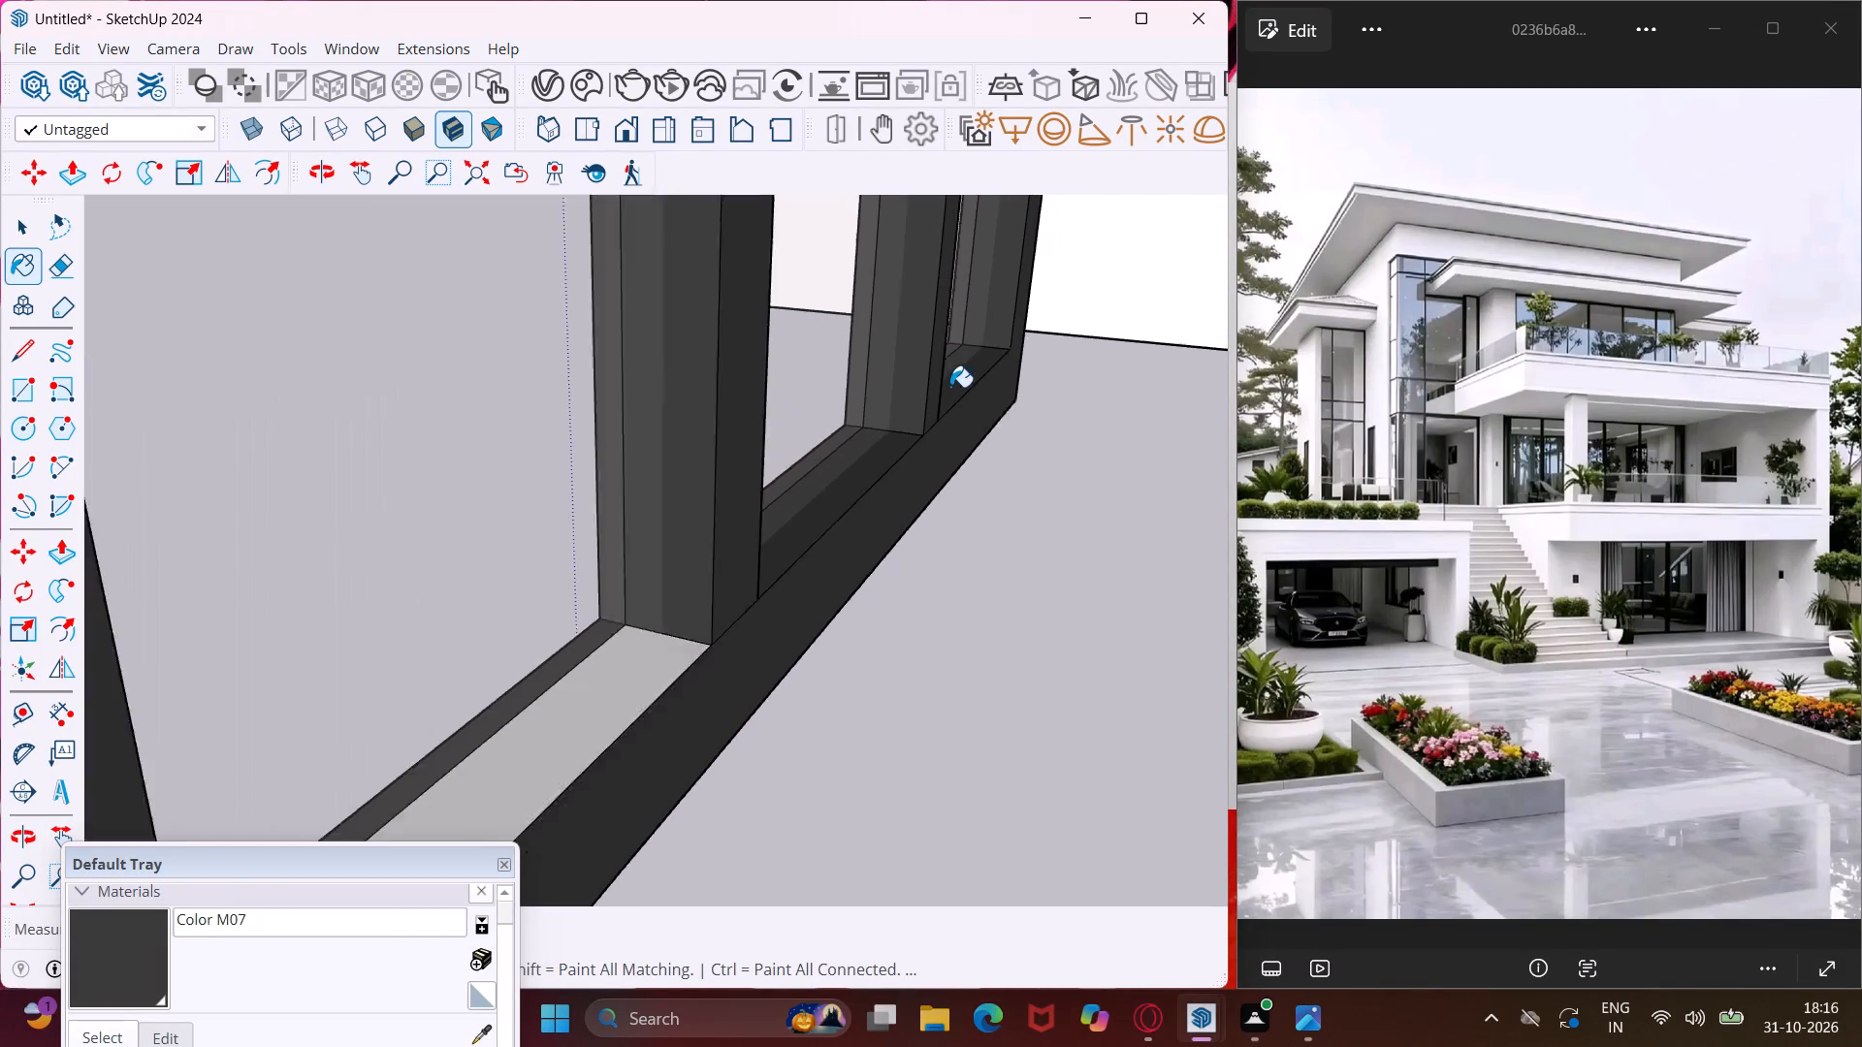
scroll(950, 387, down, 6)
scroll(680, 653, up, 8)
click(677, 654)
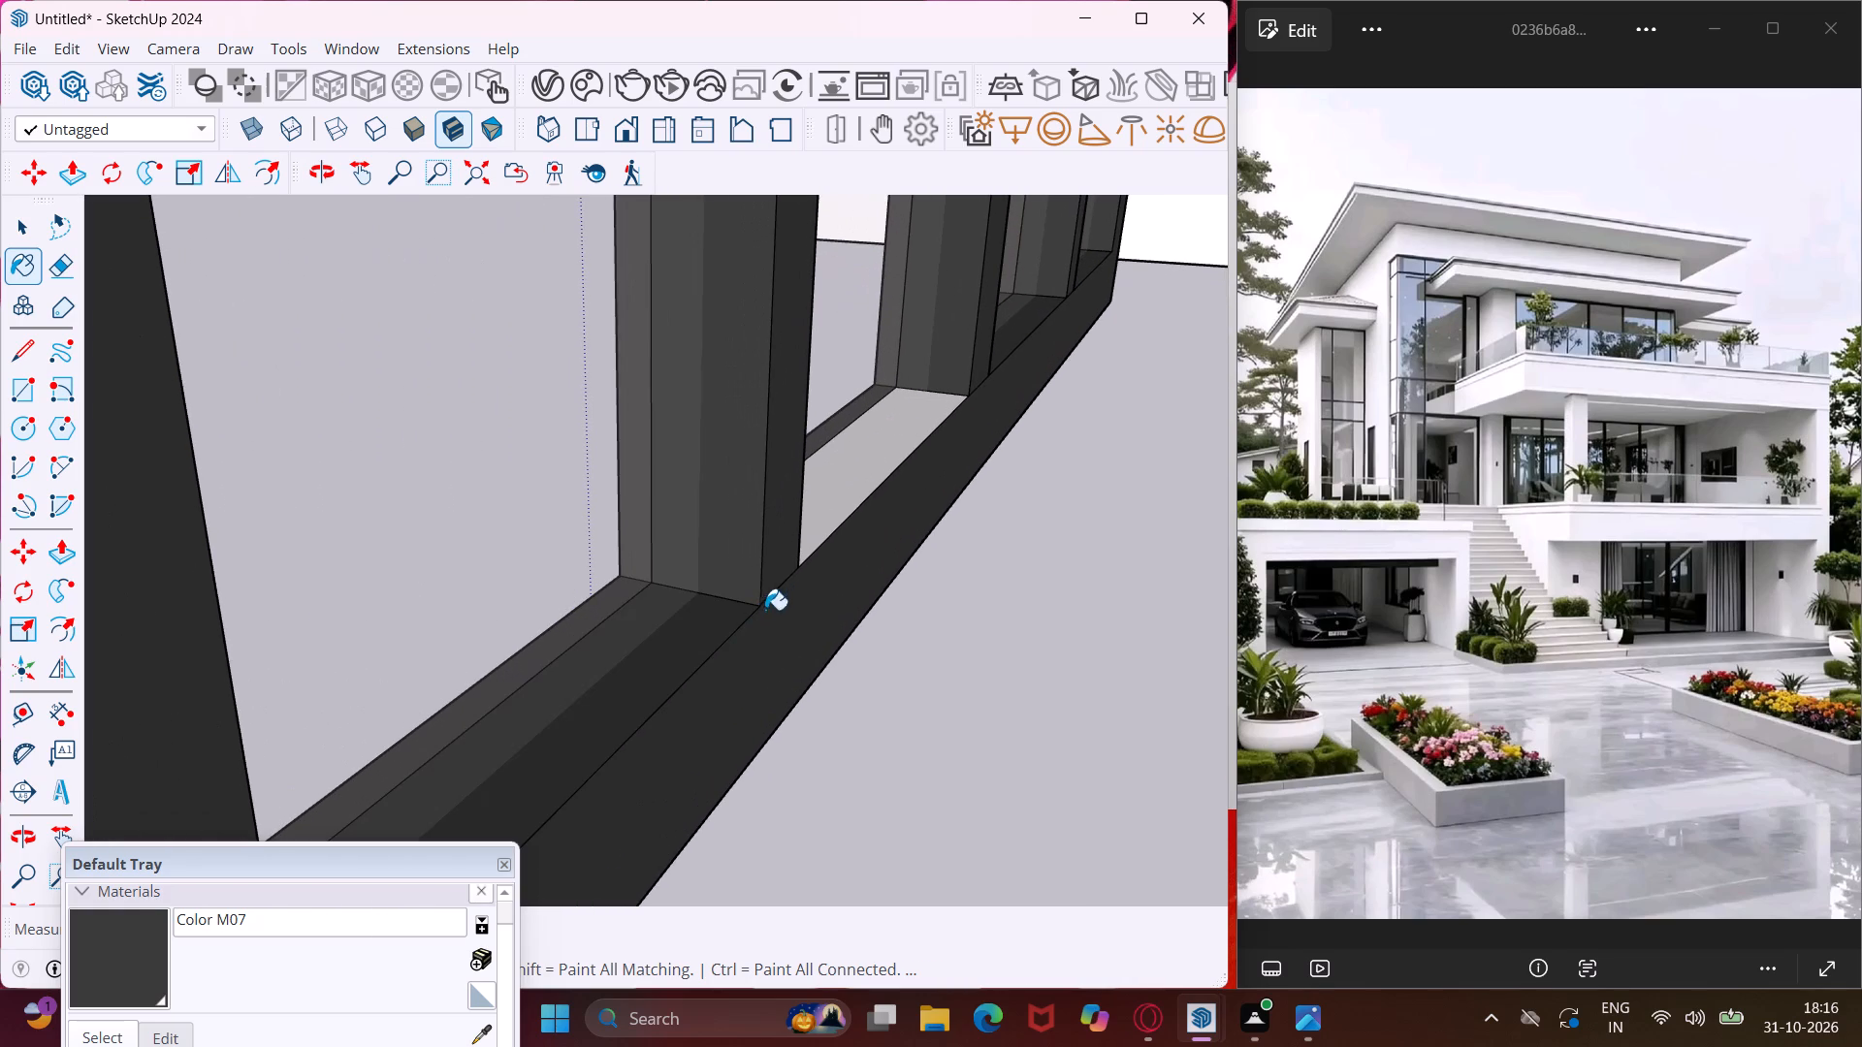
click(800, 558)
click(818, 531)
Paint the upper balcony handrail's top faces and the outer side face of its run beside the four-bay frames with Color M07.
scroll(791, 578, down, 6)
scroll(728, 656, down, 6)
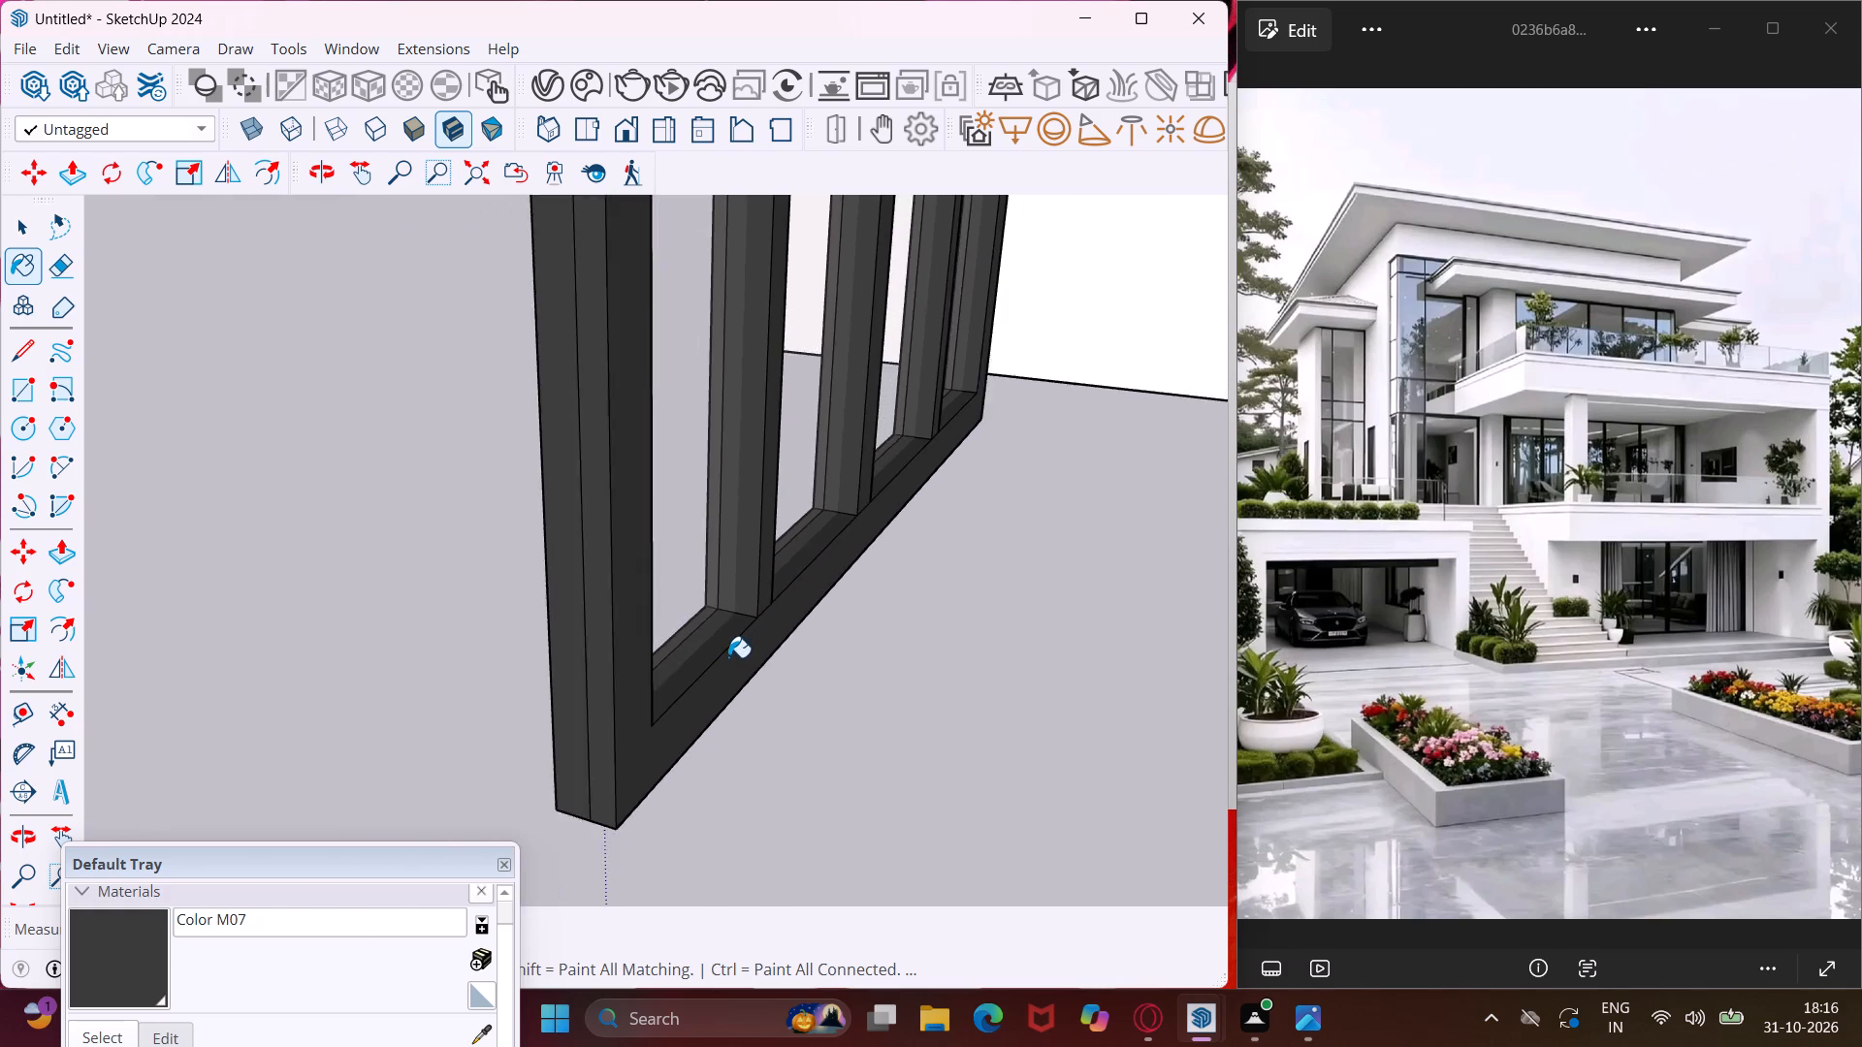
scroll(728, 657, down, 14)
scroll(732, 661, down, 13)
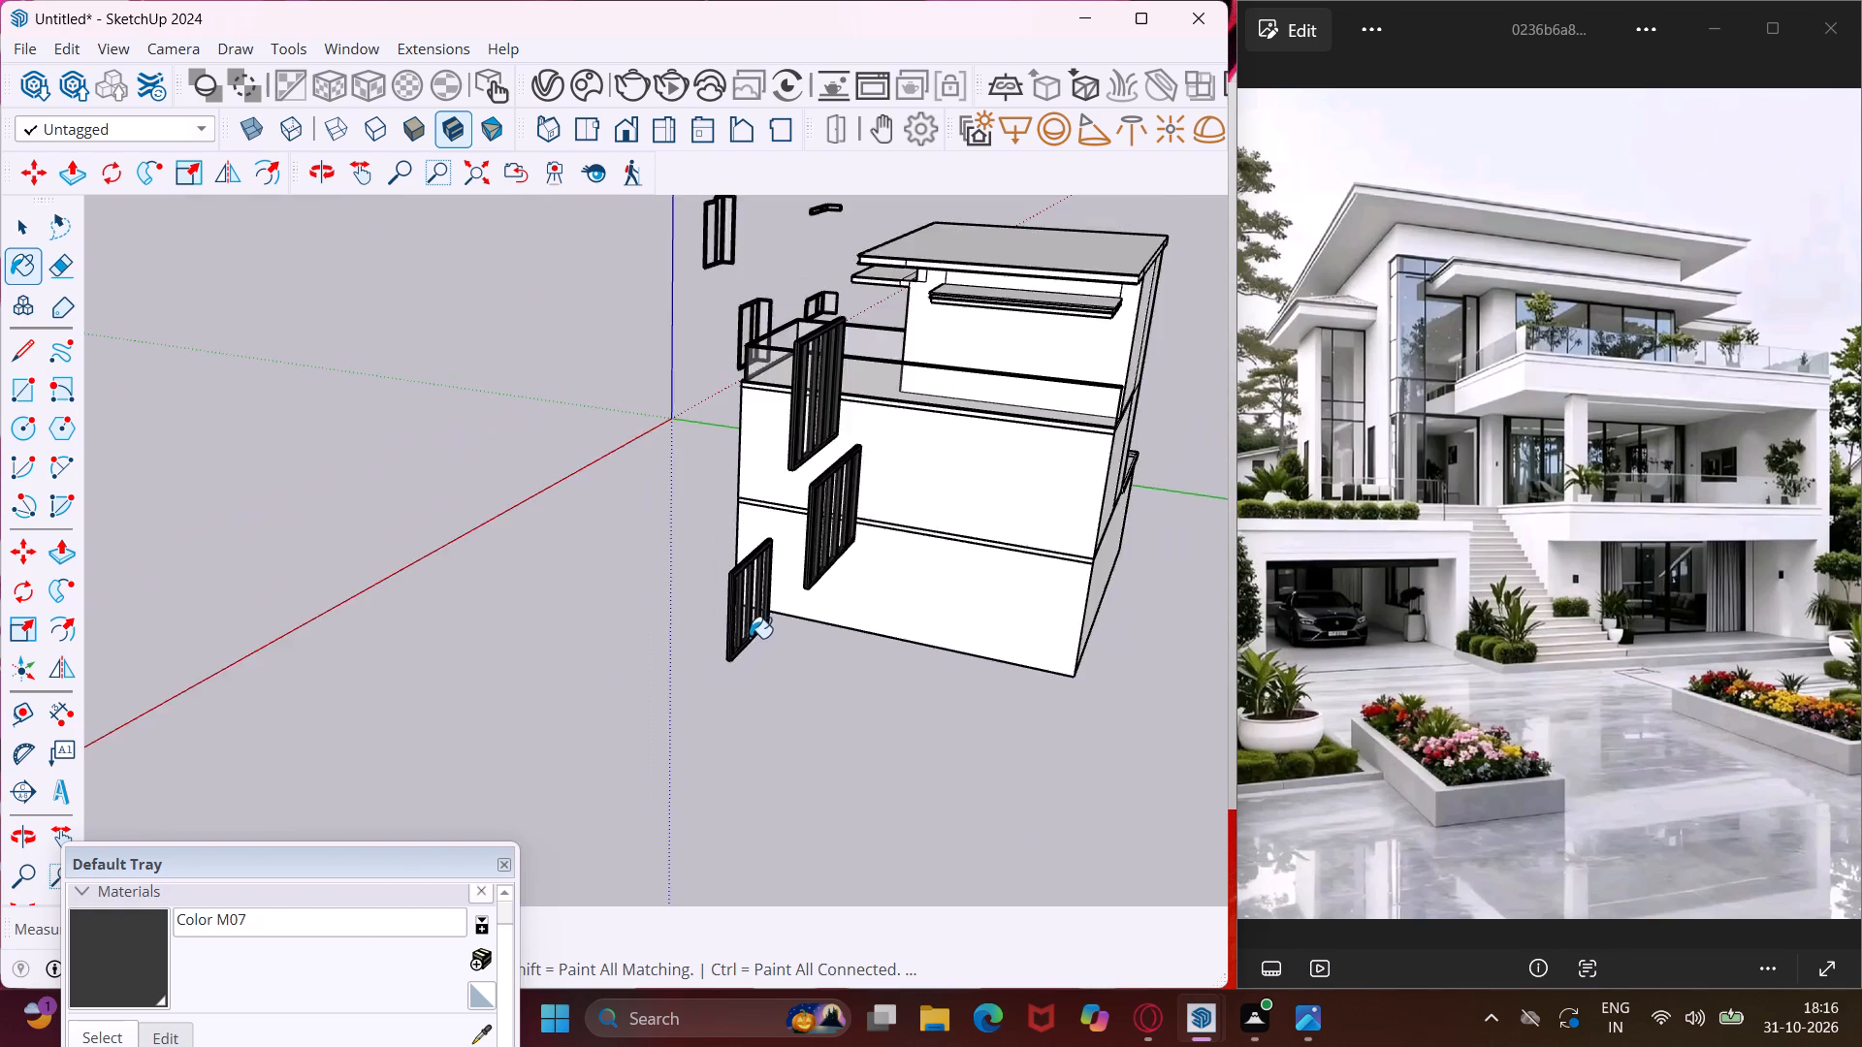
scroll(750, 638, down, 6)
scroll(738, 475, up, 18)
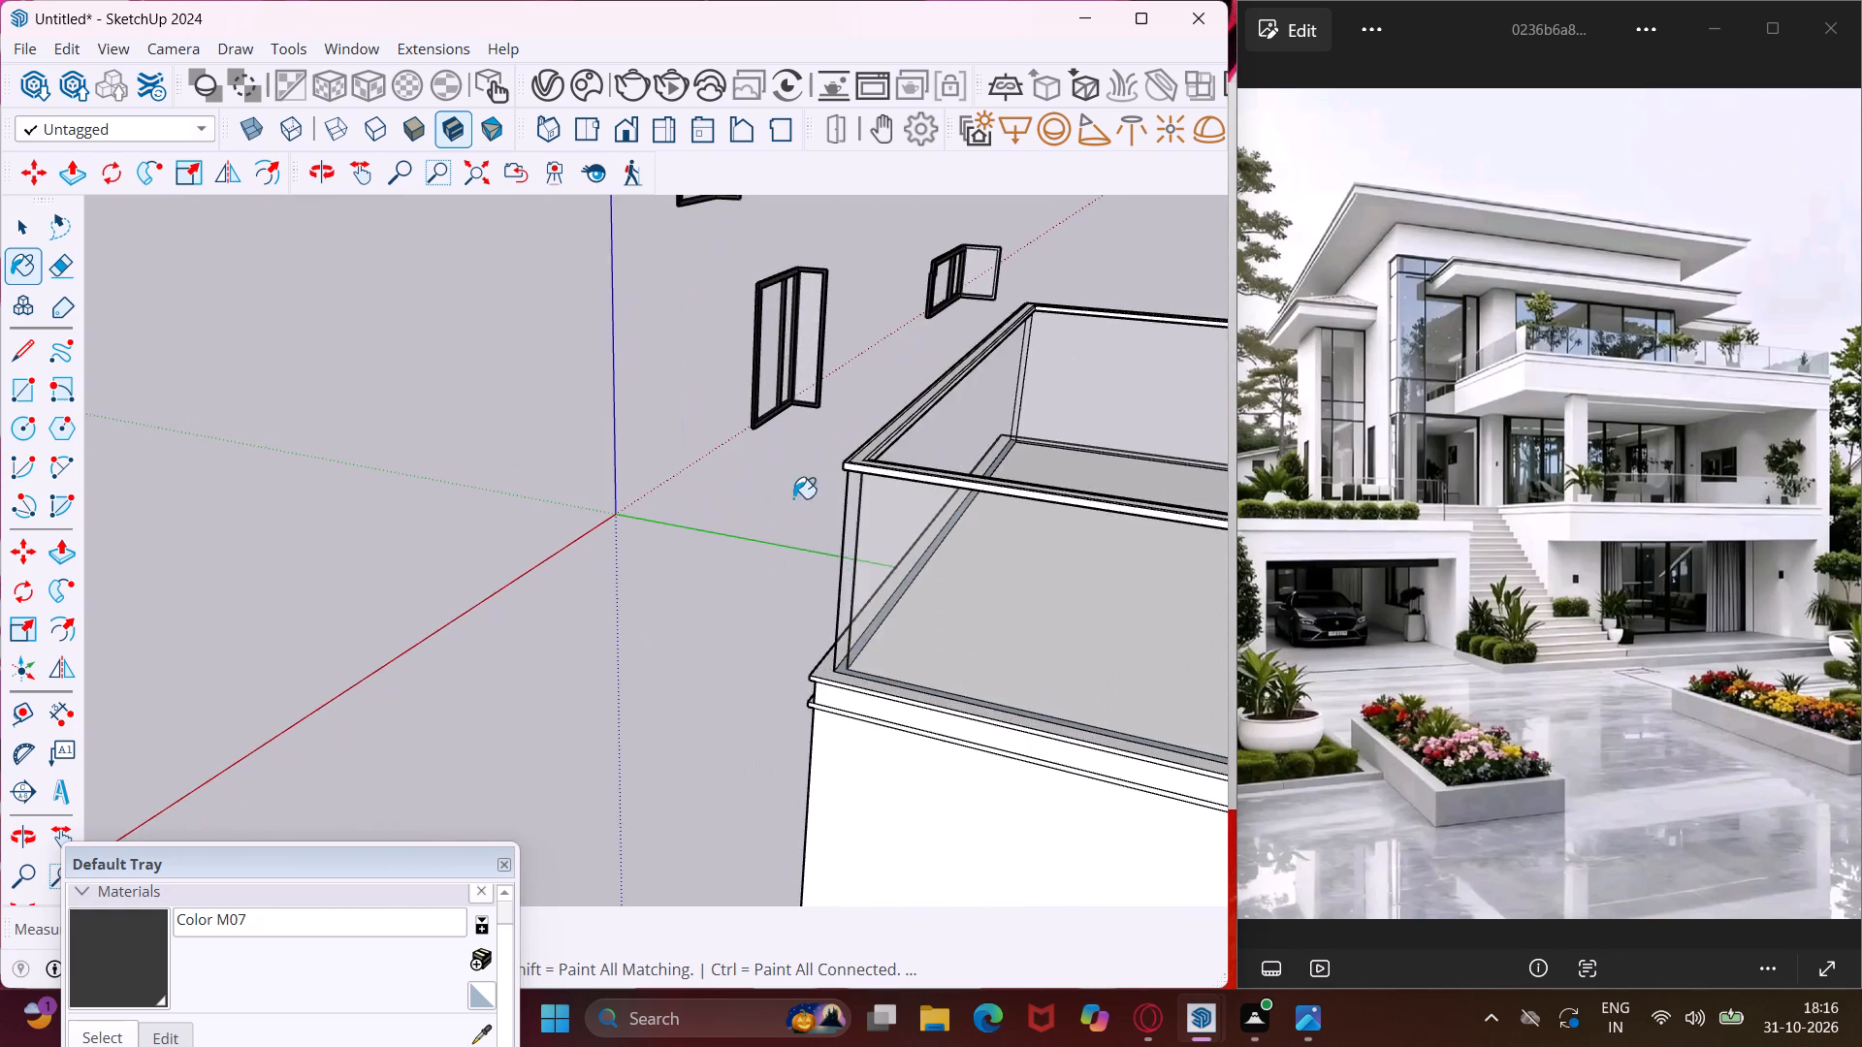
scroll(858, 482, up, 6)
click(864, 449)
middle_drag(864, 449, 869, 469)
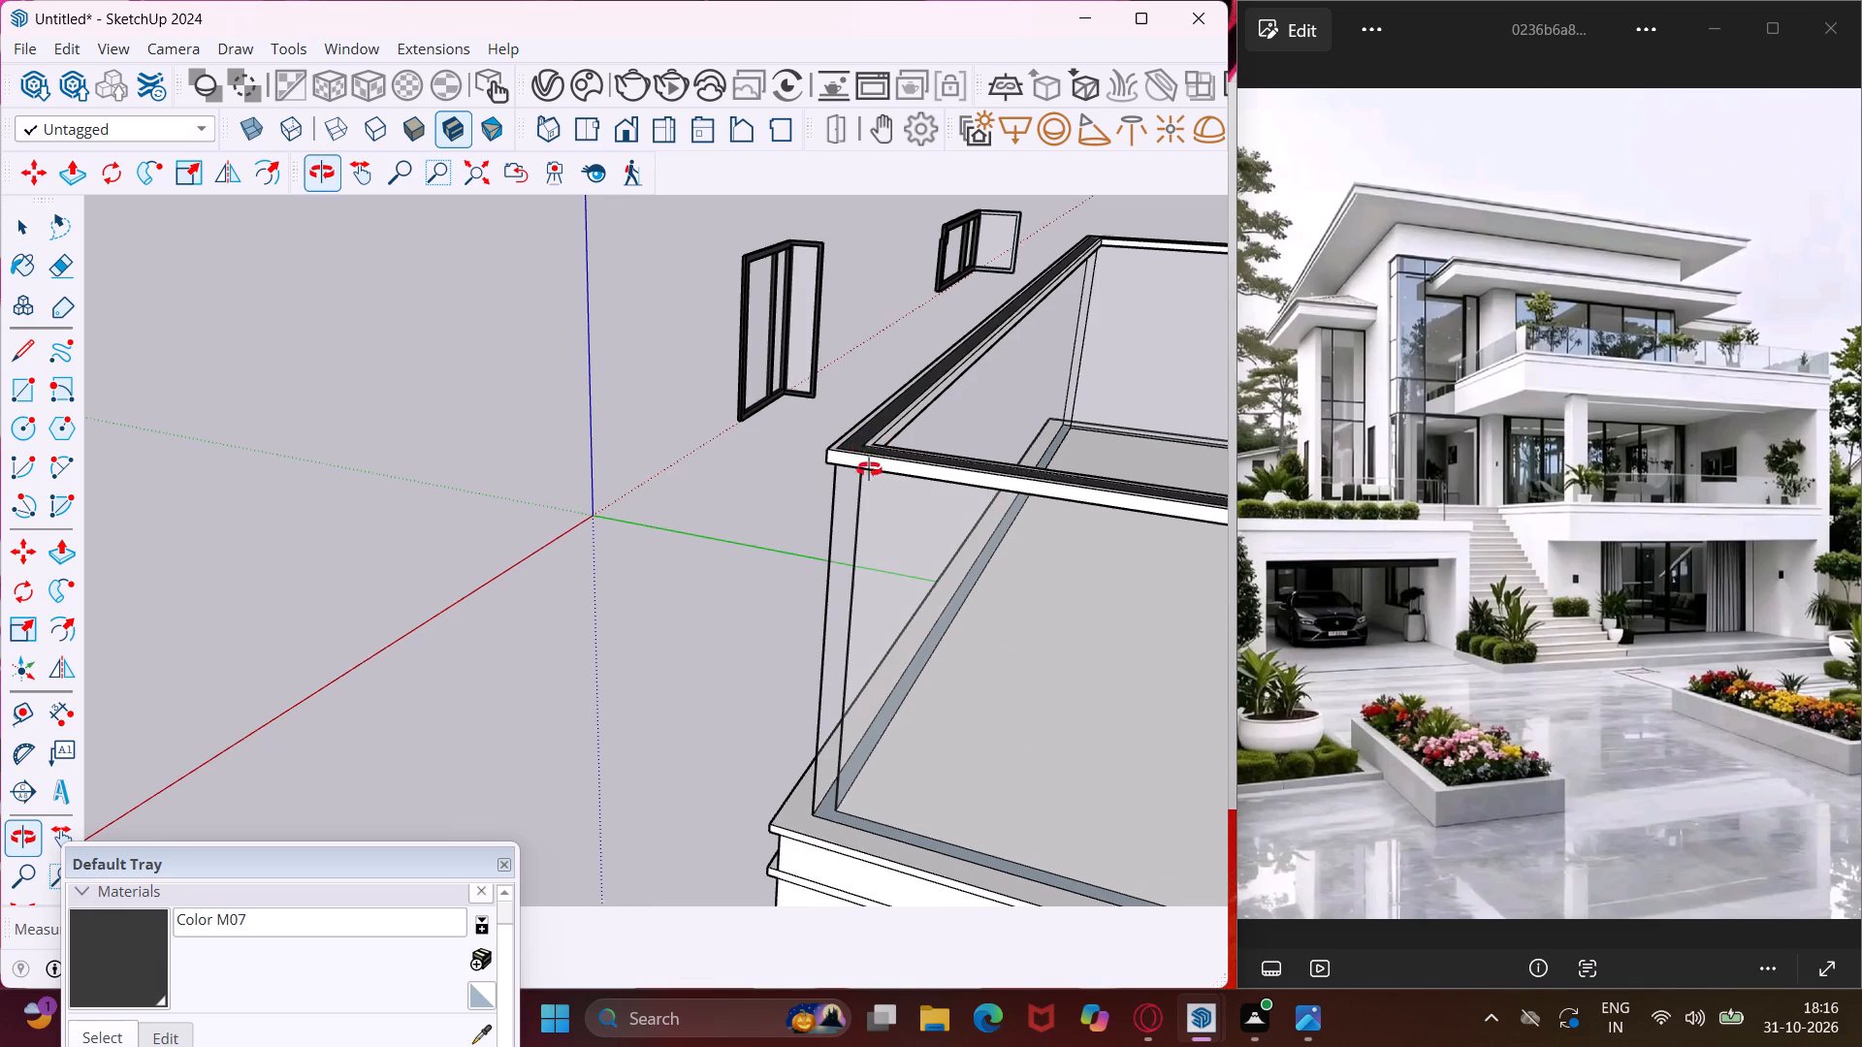
middle_drag(869, 469, 893, 562)
scroll(845, 471, up, 9)
click(838, 464)
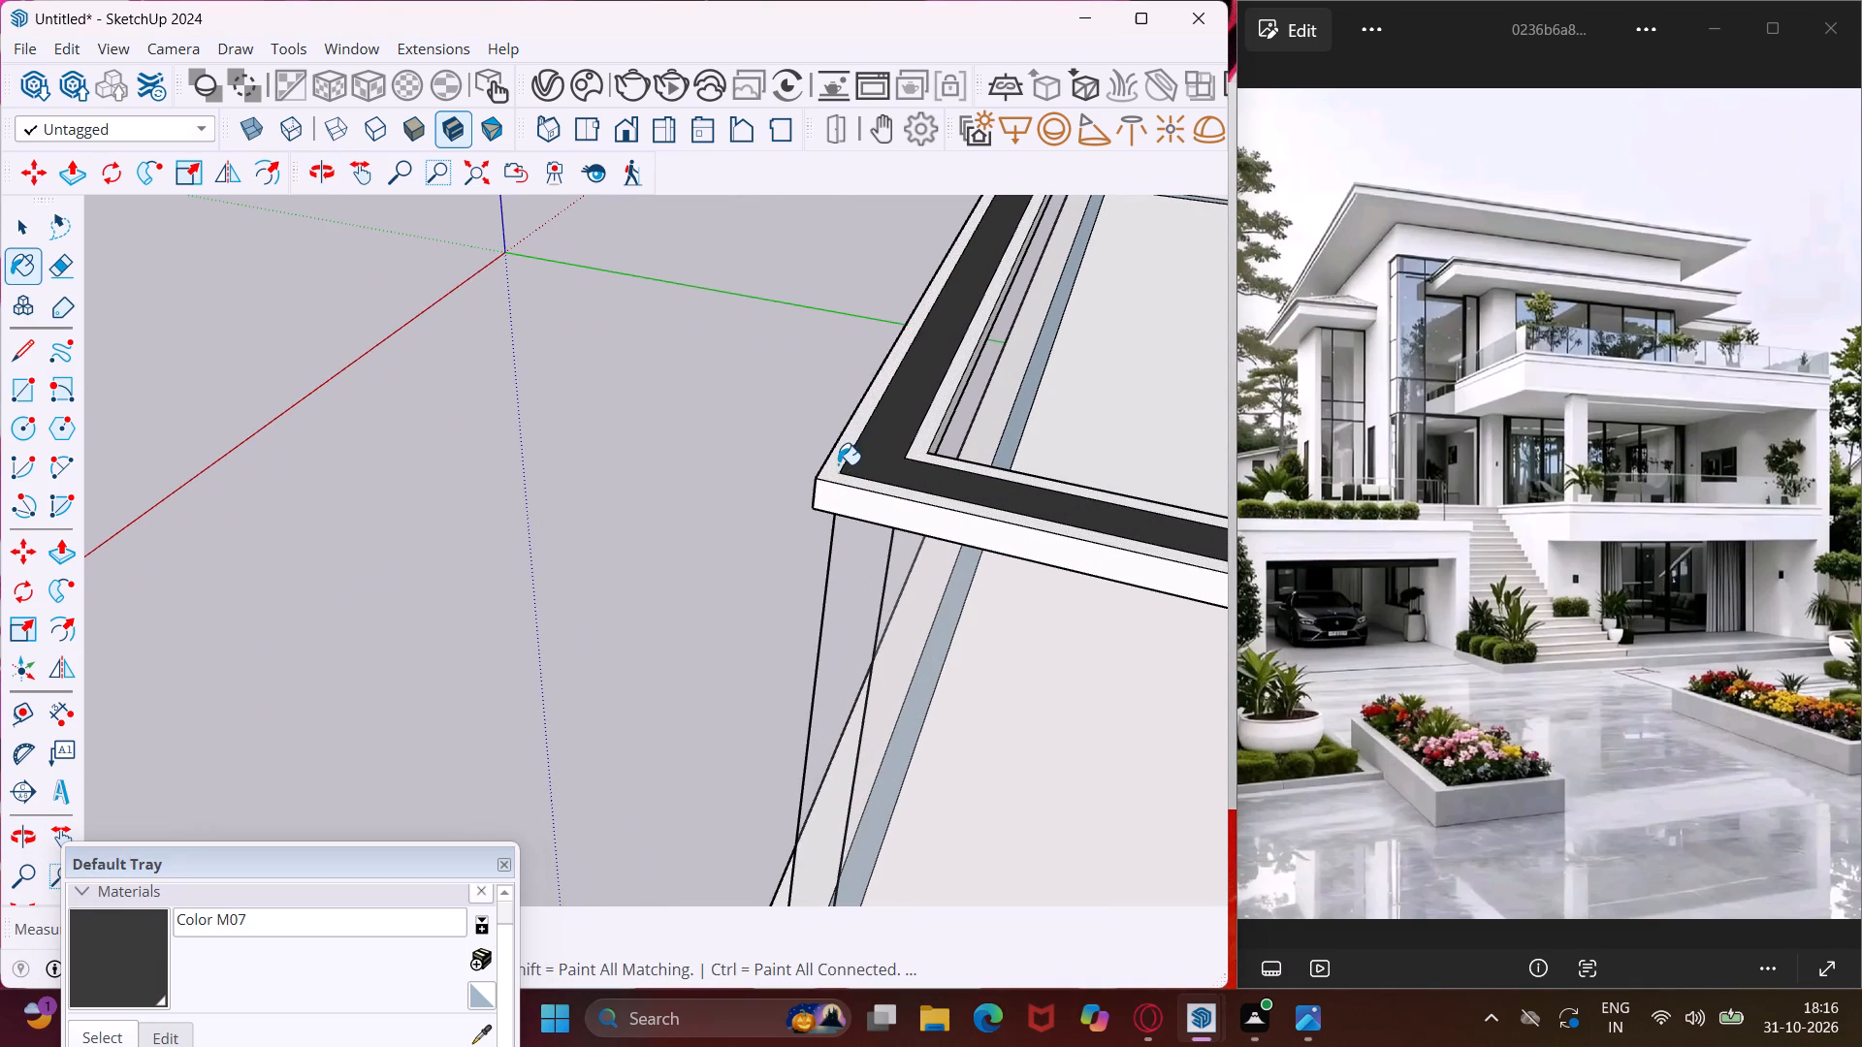
click(860, 509)
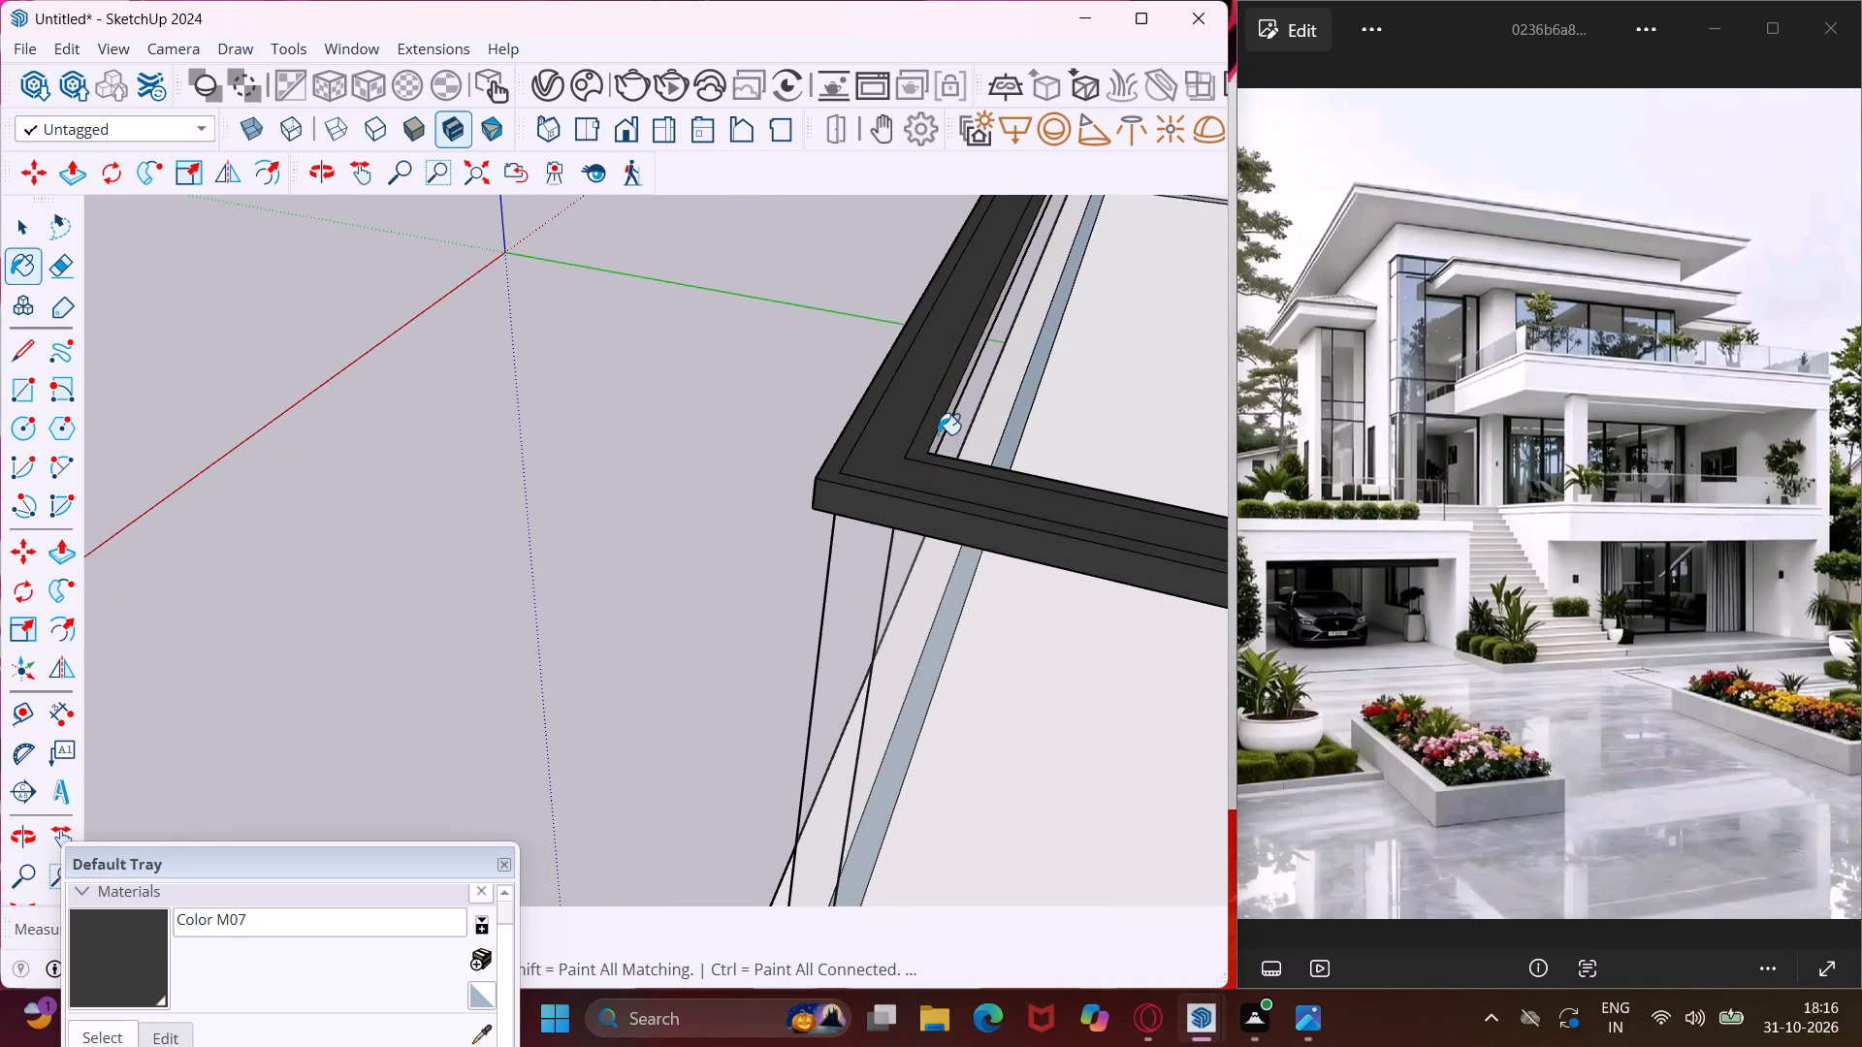
Paint the inner side face of the upper balcony handrail's middle run with Color M07.
middle_drag(938, 434, 683, 440)
scroll(977, 562, up, 3)
click(985, 539)
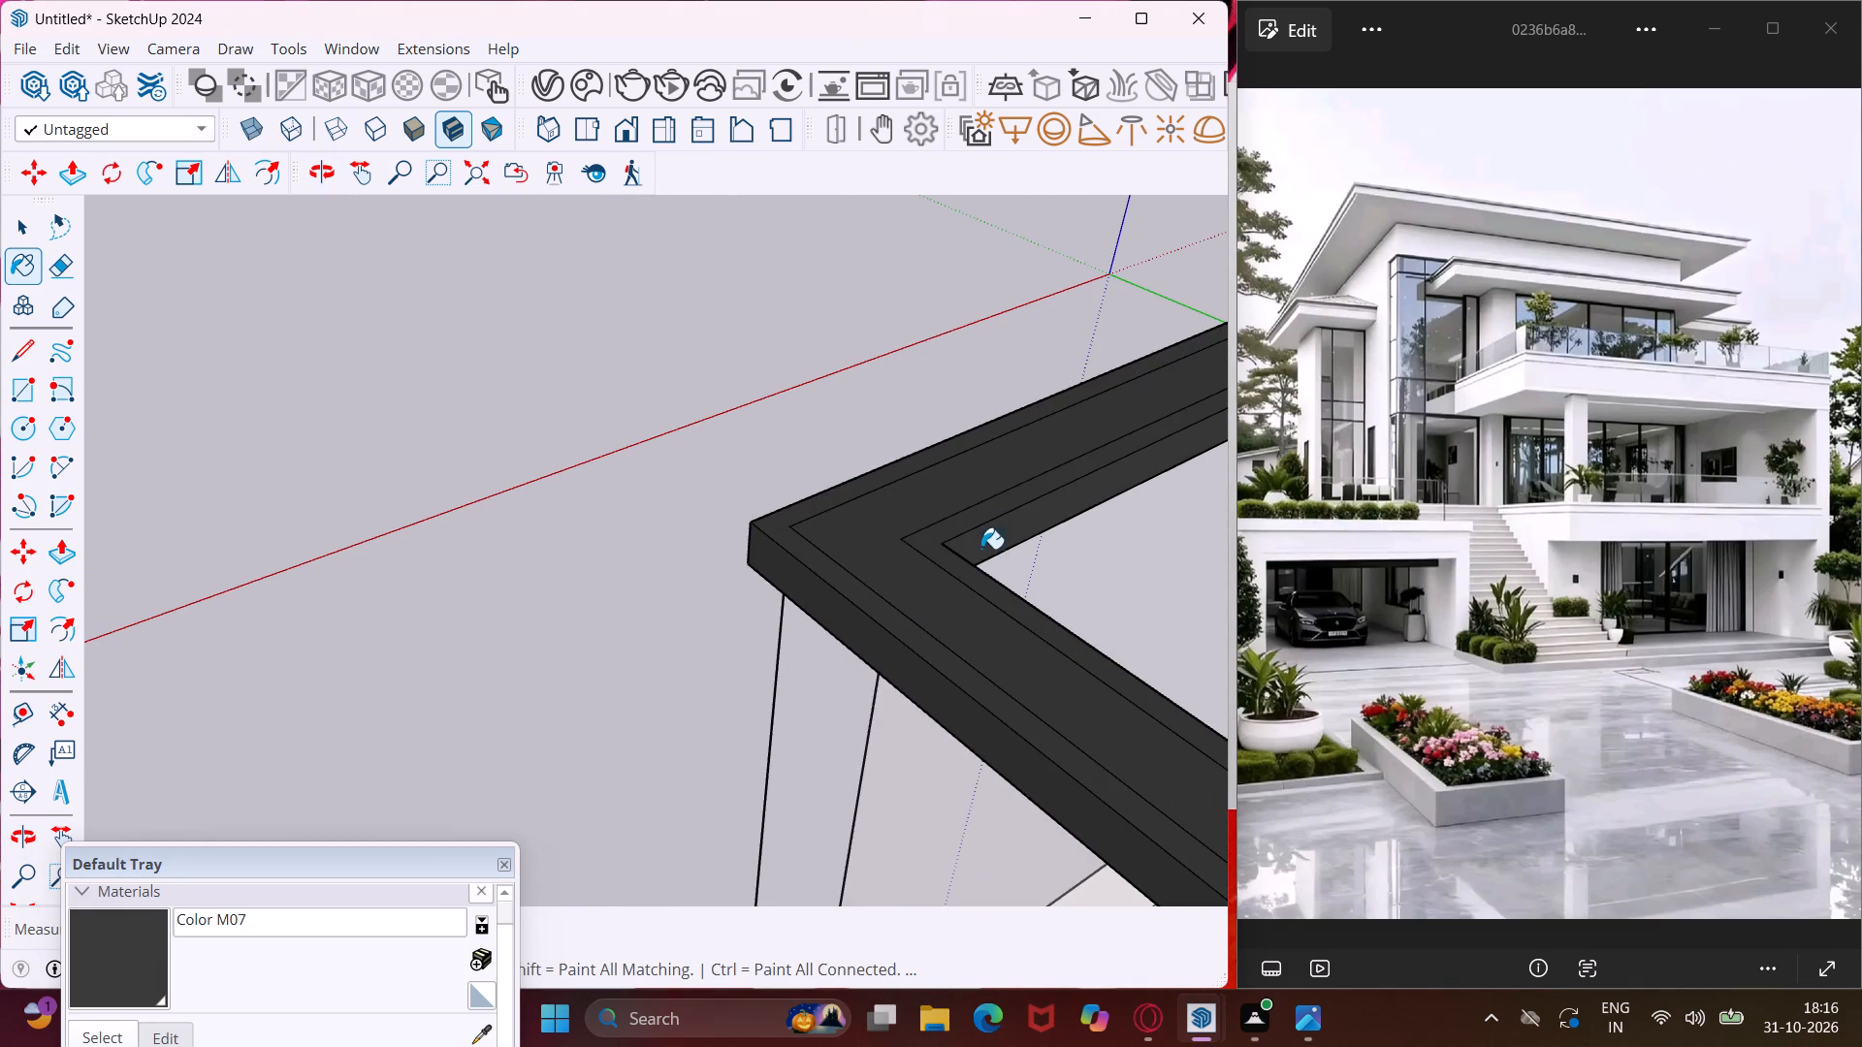
Paint the border strips on the underside of the upper balcony handrail with Color M07.
middle_drag(928, 622, 1157, 168)
scroll(985, 581, up, 1)
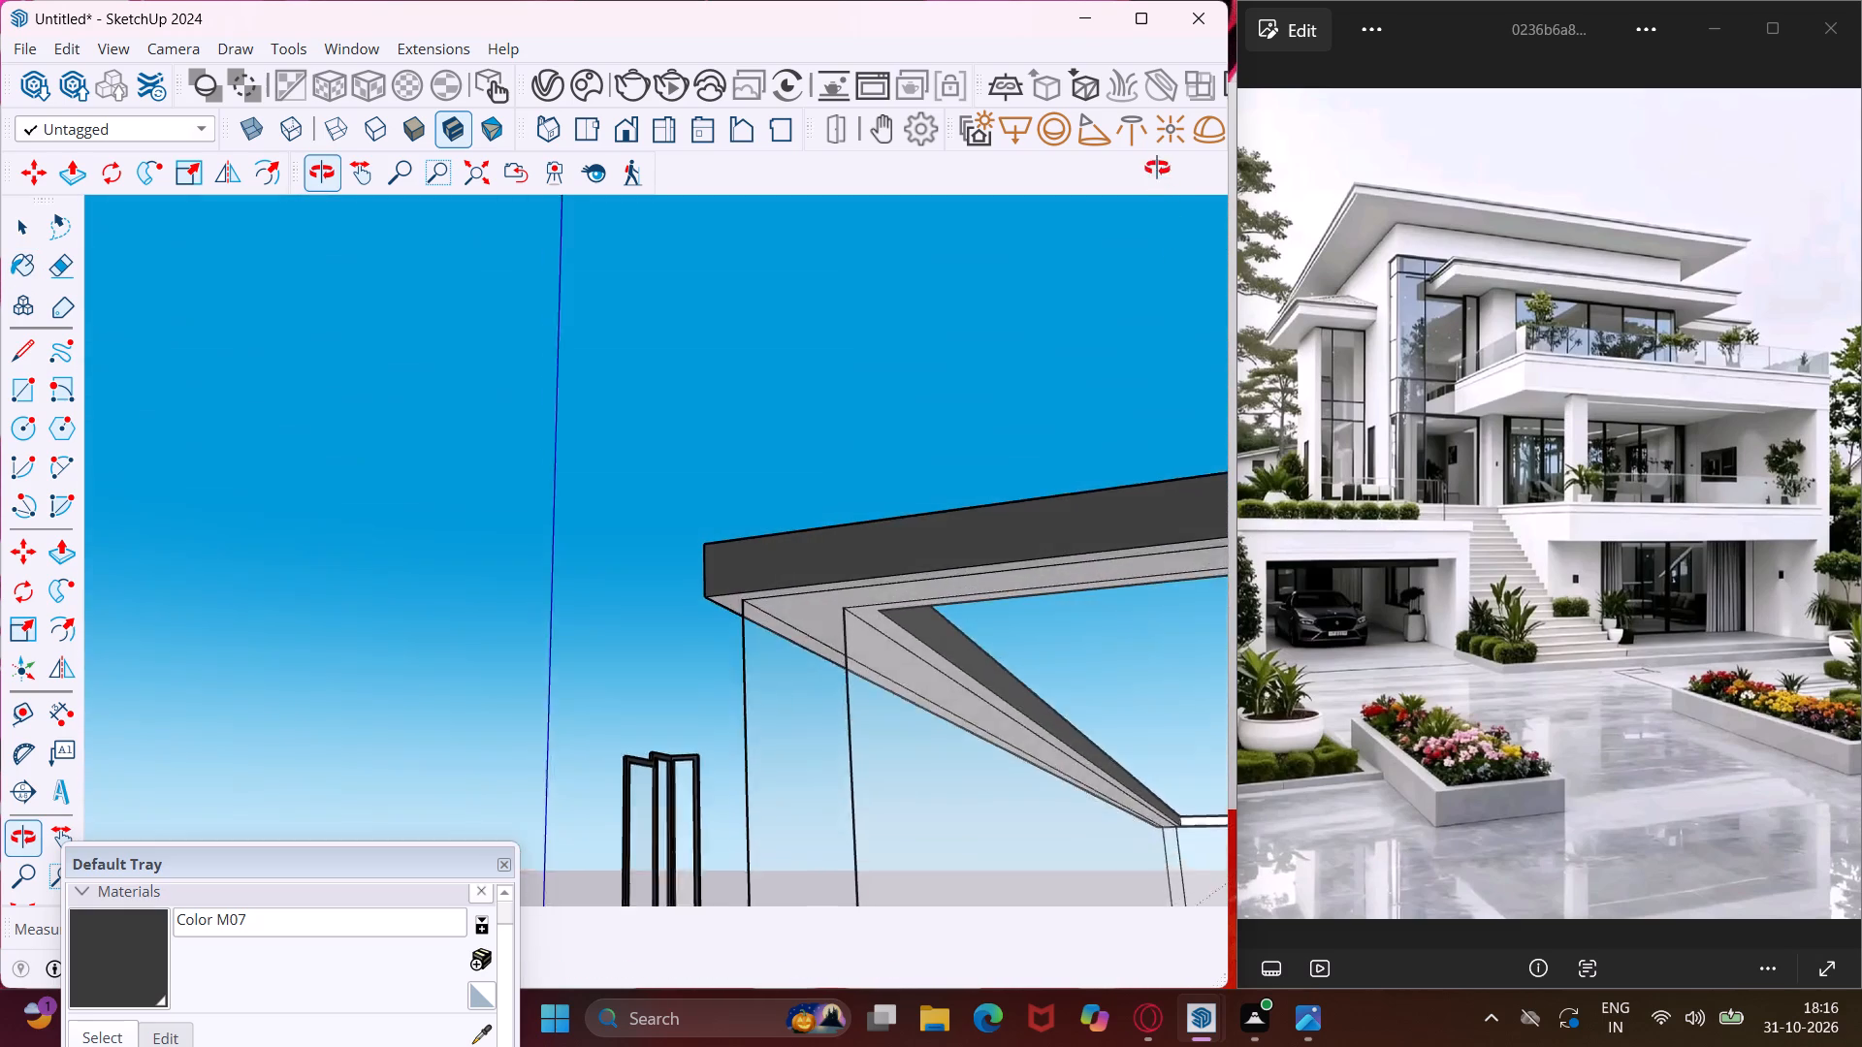
middle_drag(1157, 168, 1159, 136)
scroll(808, 588, up, 8)
middle_drag(779, 589, 759, 556)
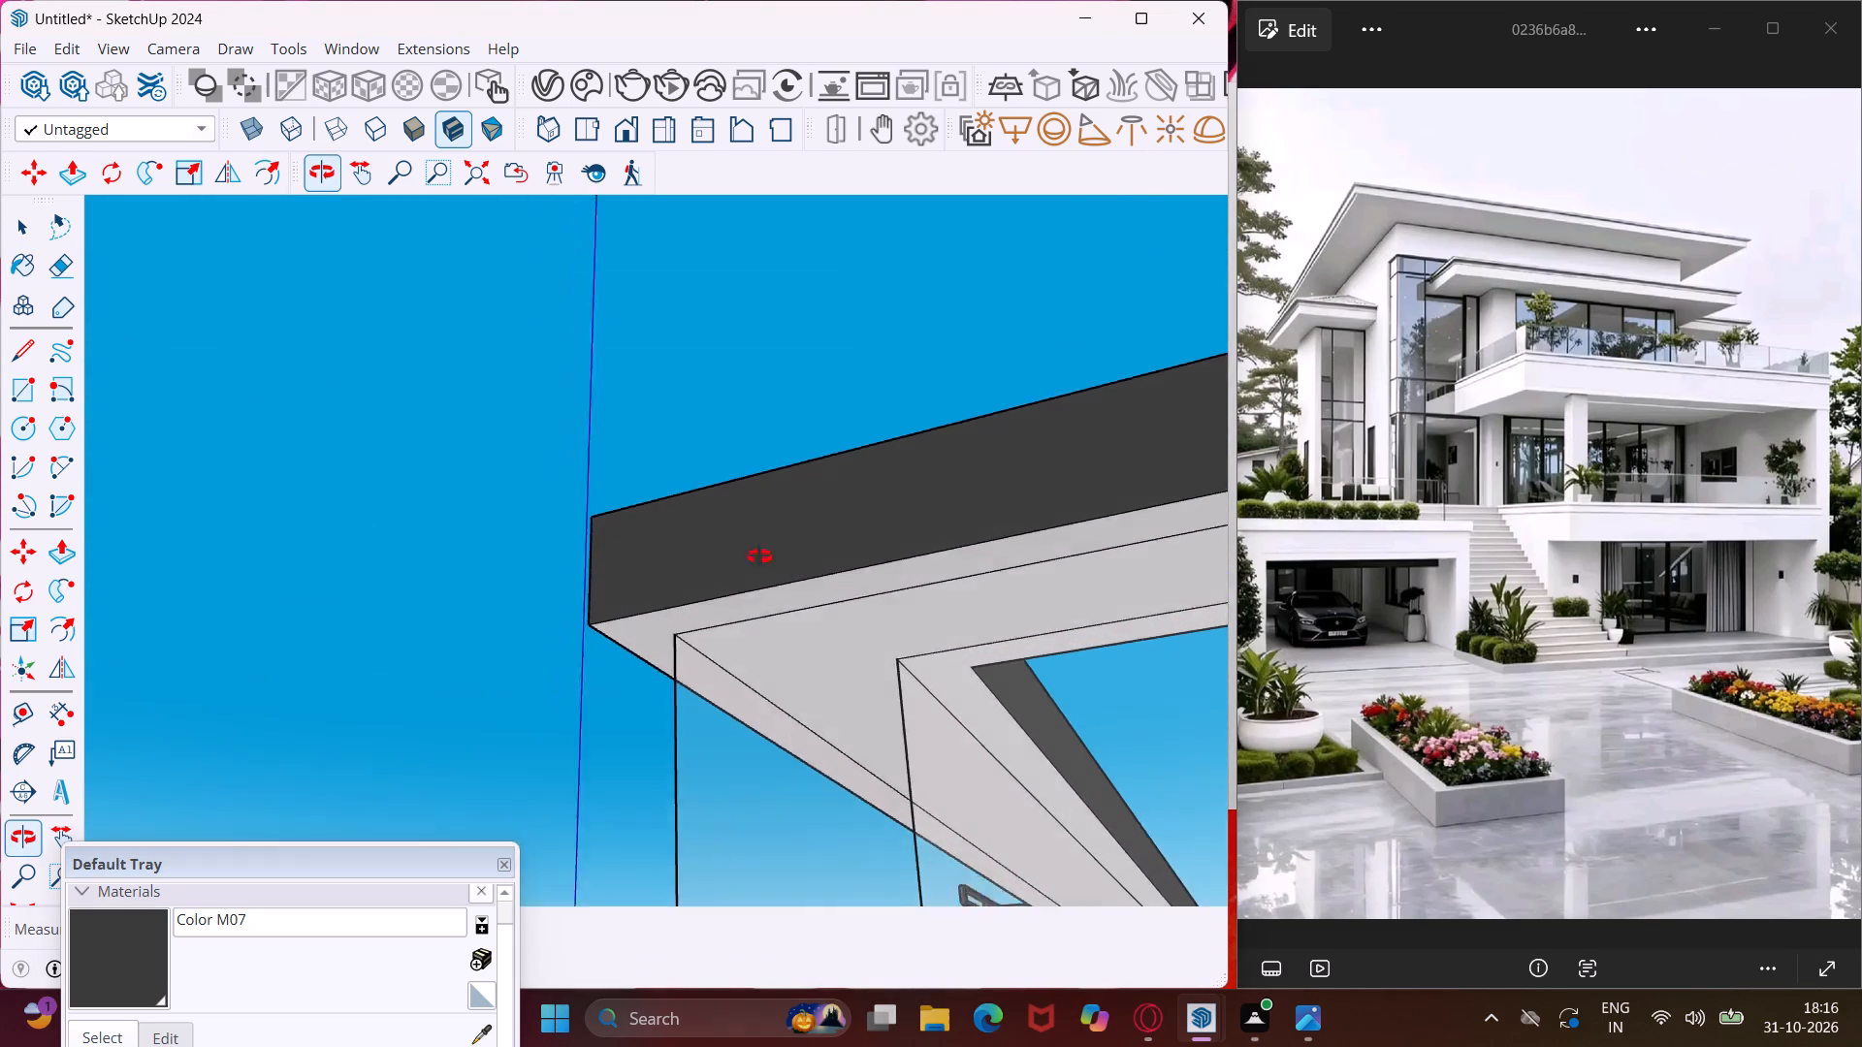
middle_drag(759, 556, 743, 388)
click(678, 569)
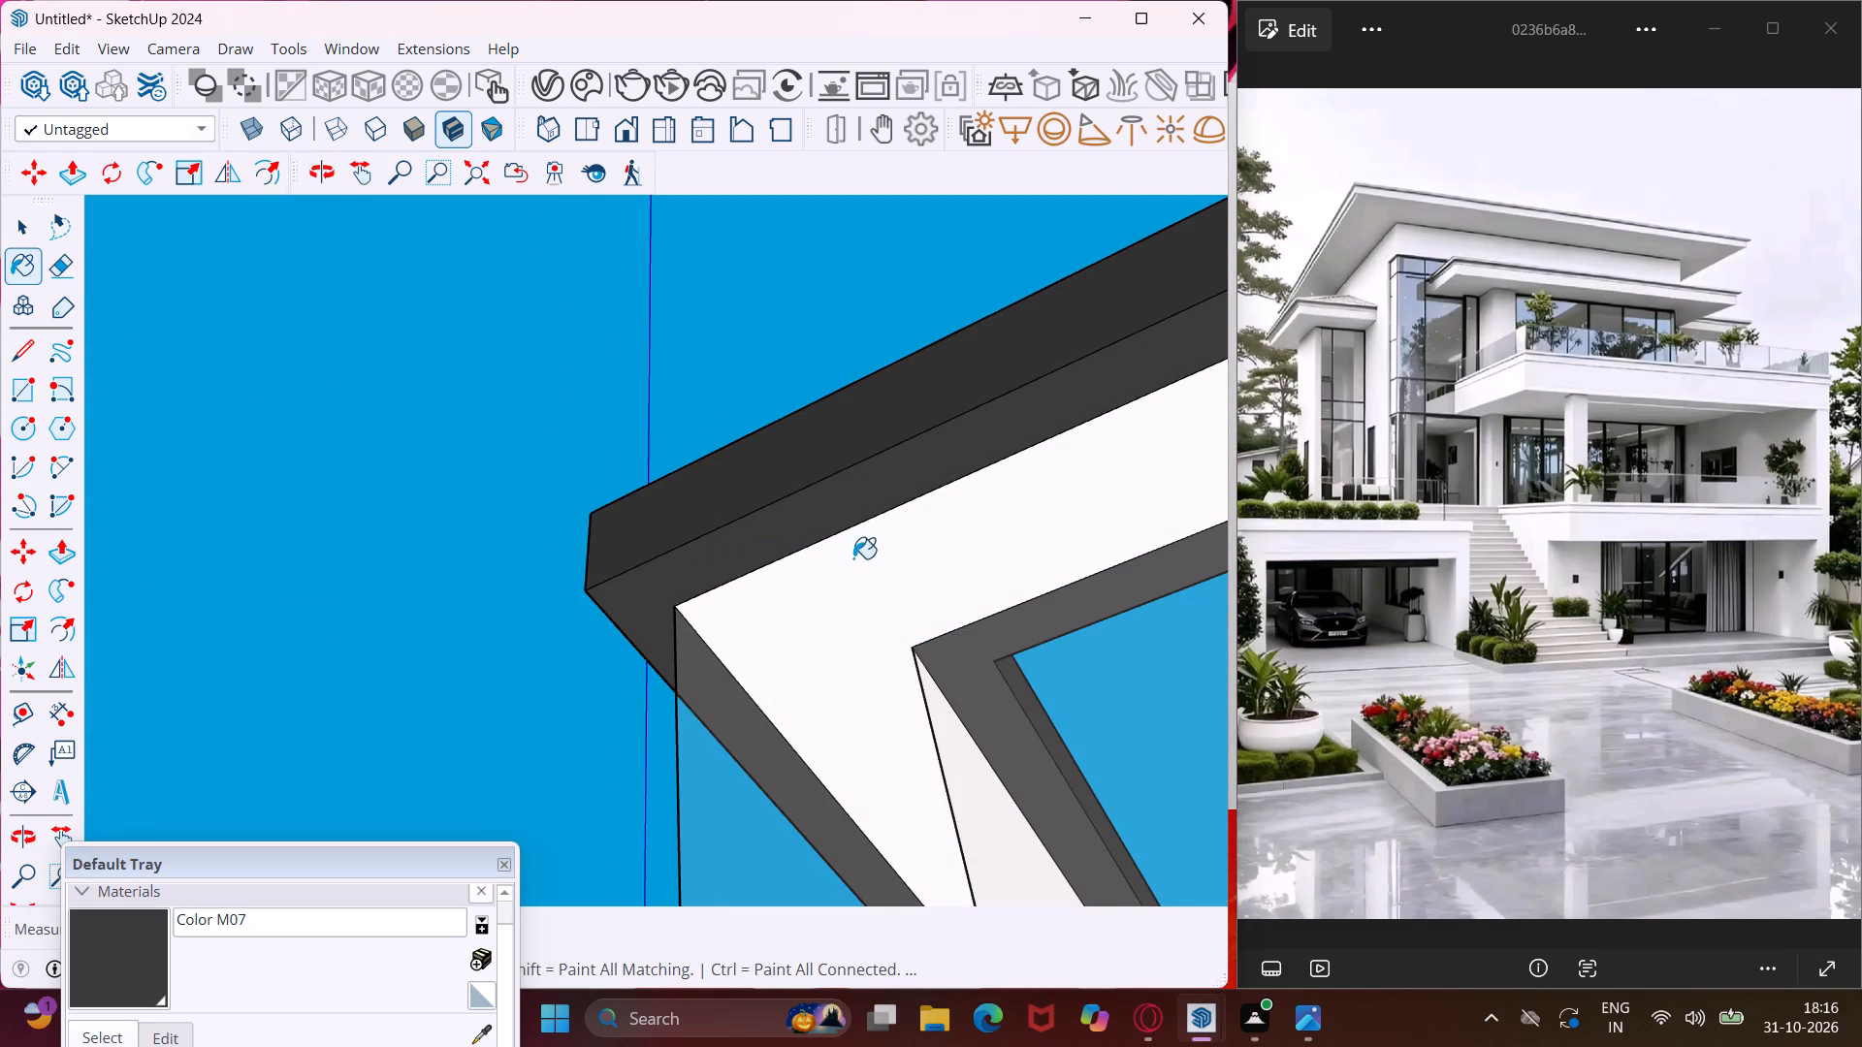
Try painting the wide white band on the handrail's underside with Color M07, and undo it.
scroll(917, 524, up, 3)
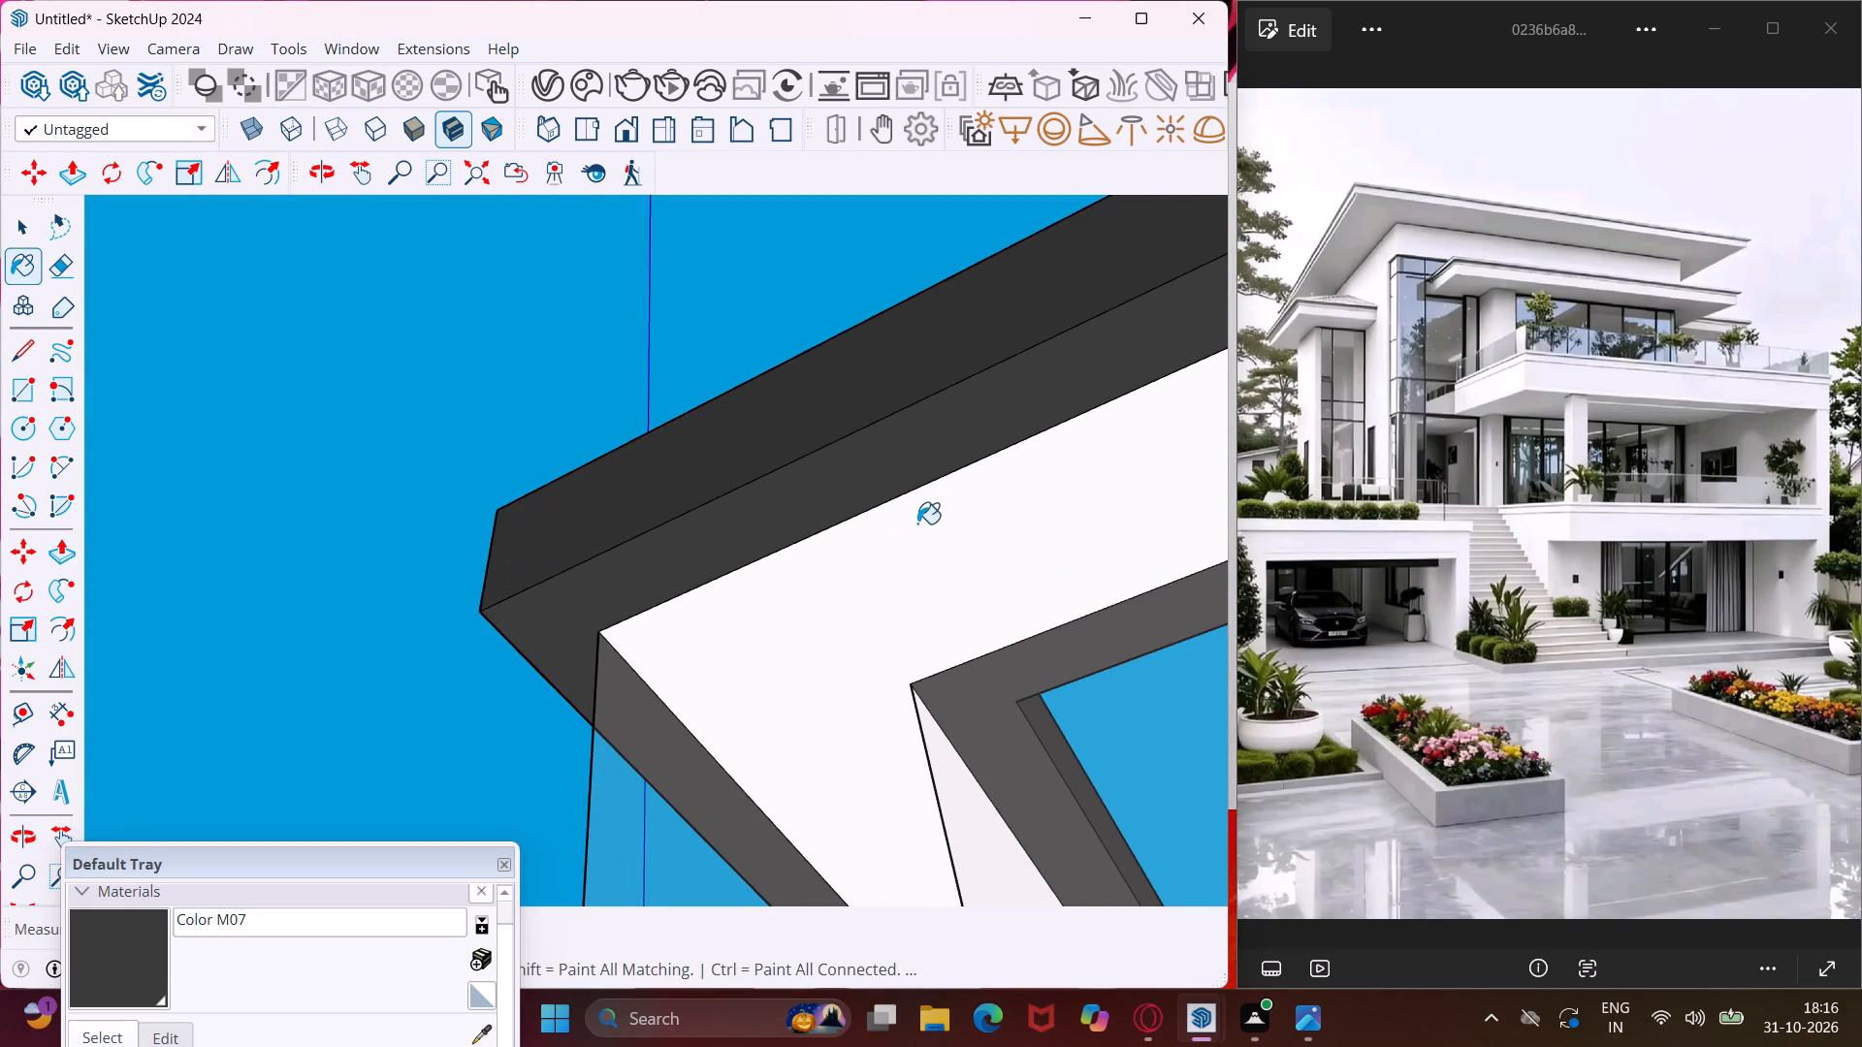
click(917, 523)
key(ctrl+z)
Paint the outer side face of the handrail's middle run and the inner face of its run beside the four-bay frames with Color M07.
middle_drag(677, 443, 864, 1038)
scroll(866, 1038, up, 1)
scroll(682, 571, down, 7)
scroll(690, 577, down, 14)
middle_drag(686, 599, 1561, 498)
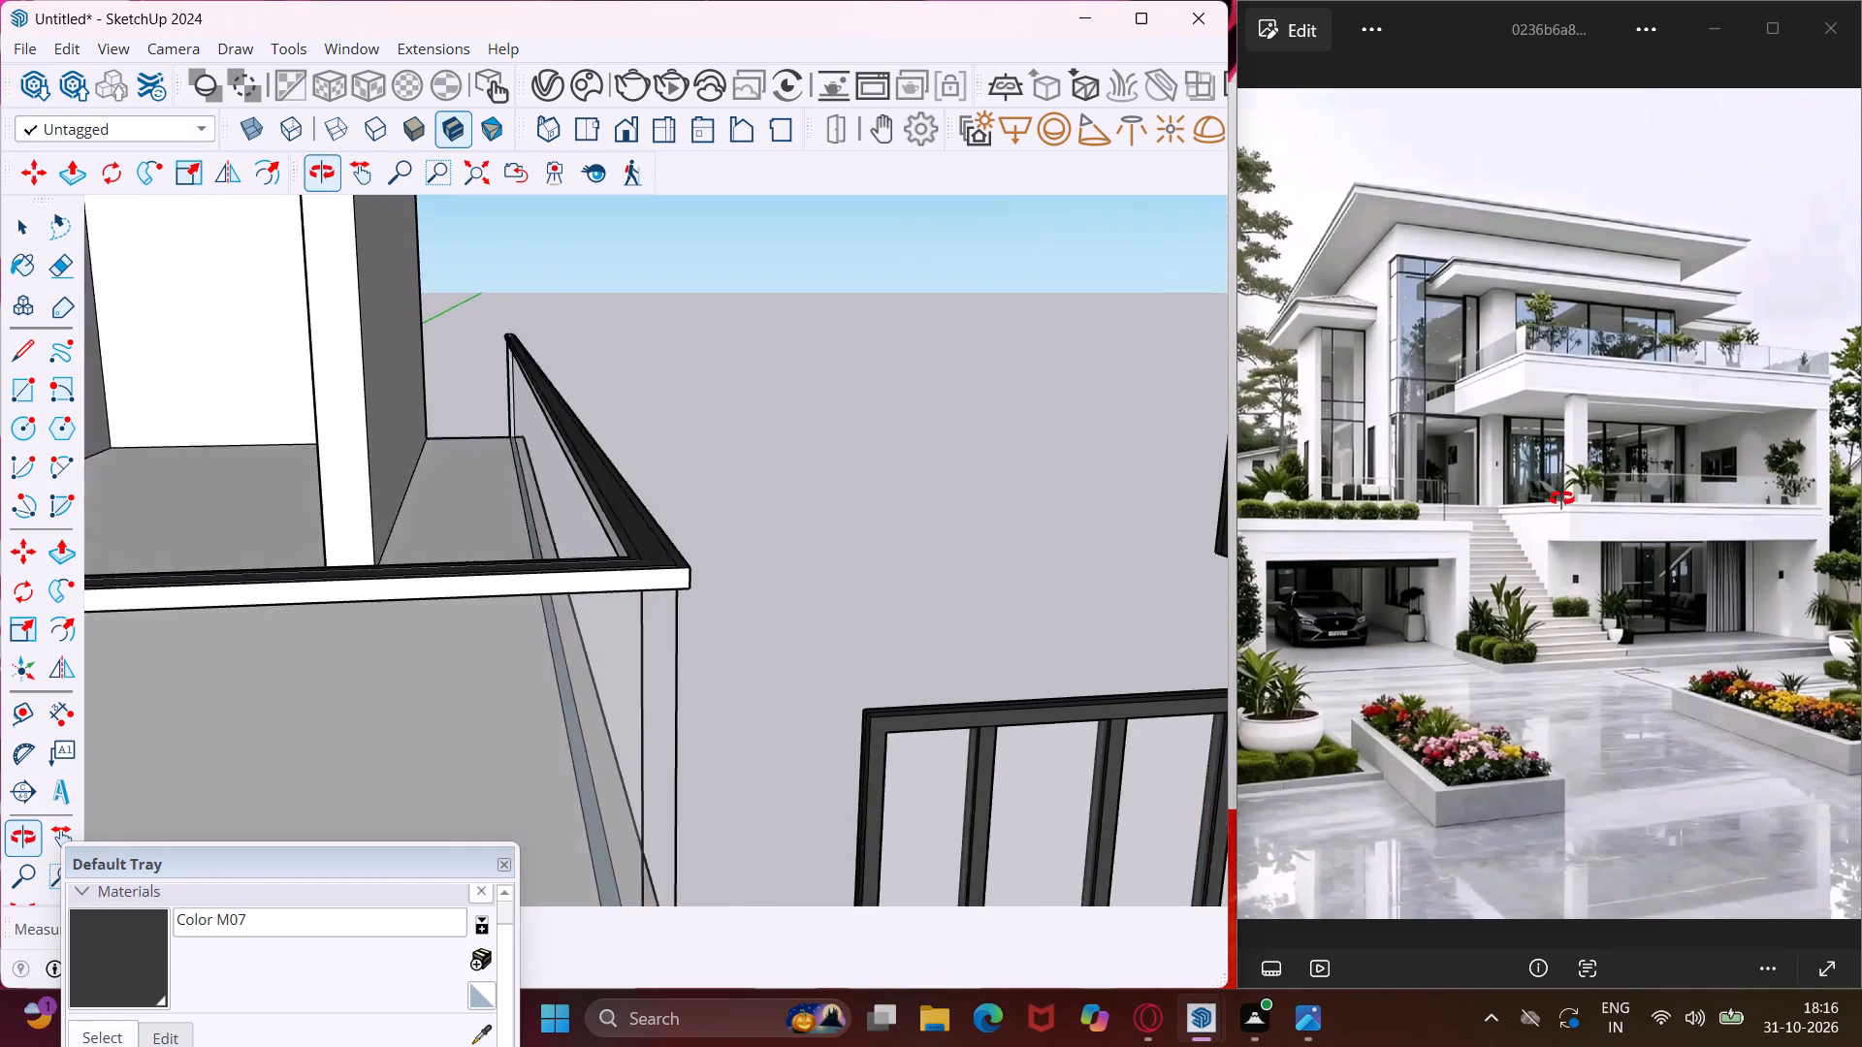
middle_drag(1561, 498, 1588, 494)
scroll(599, 605, up, 7)
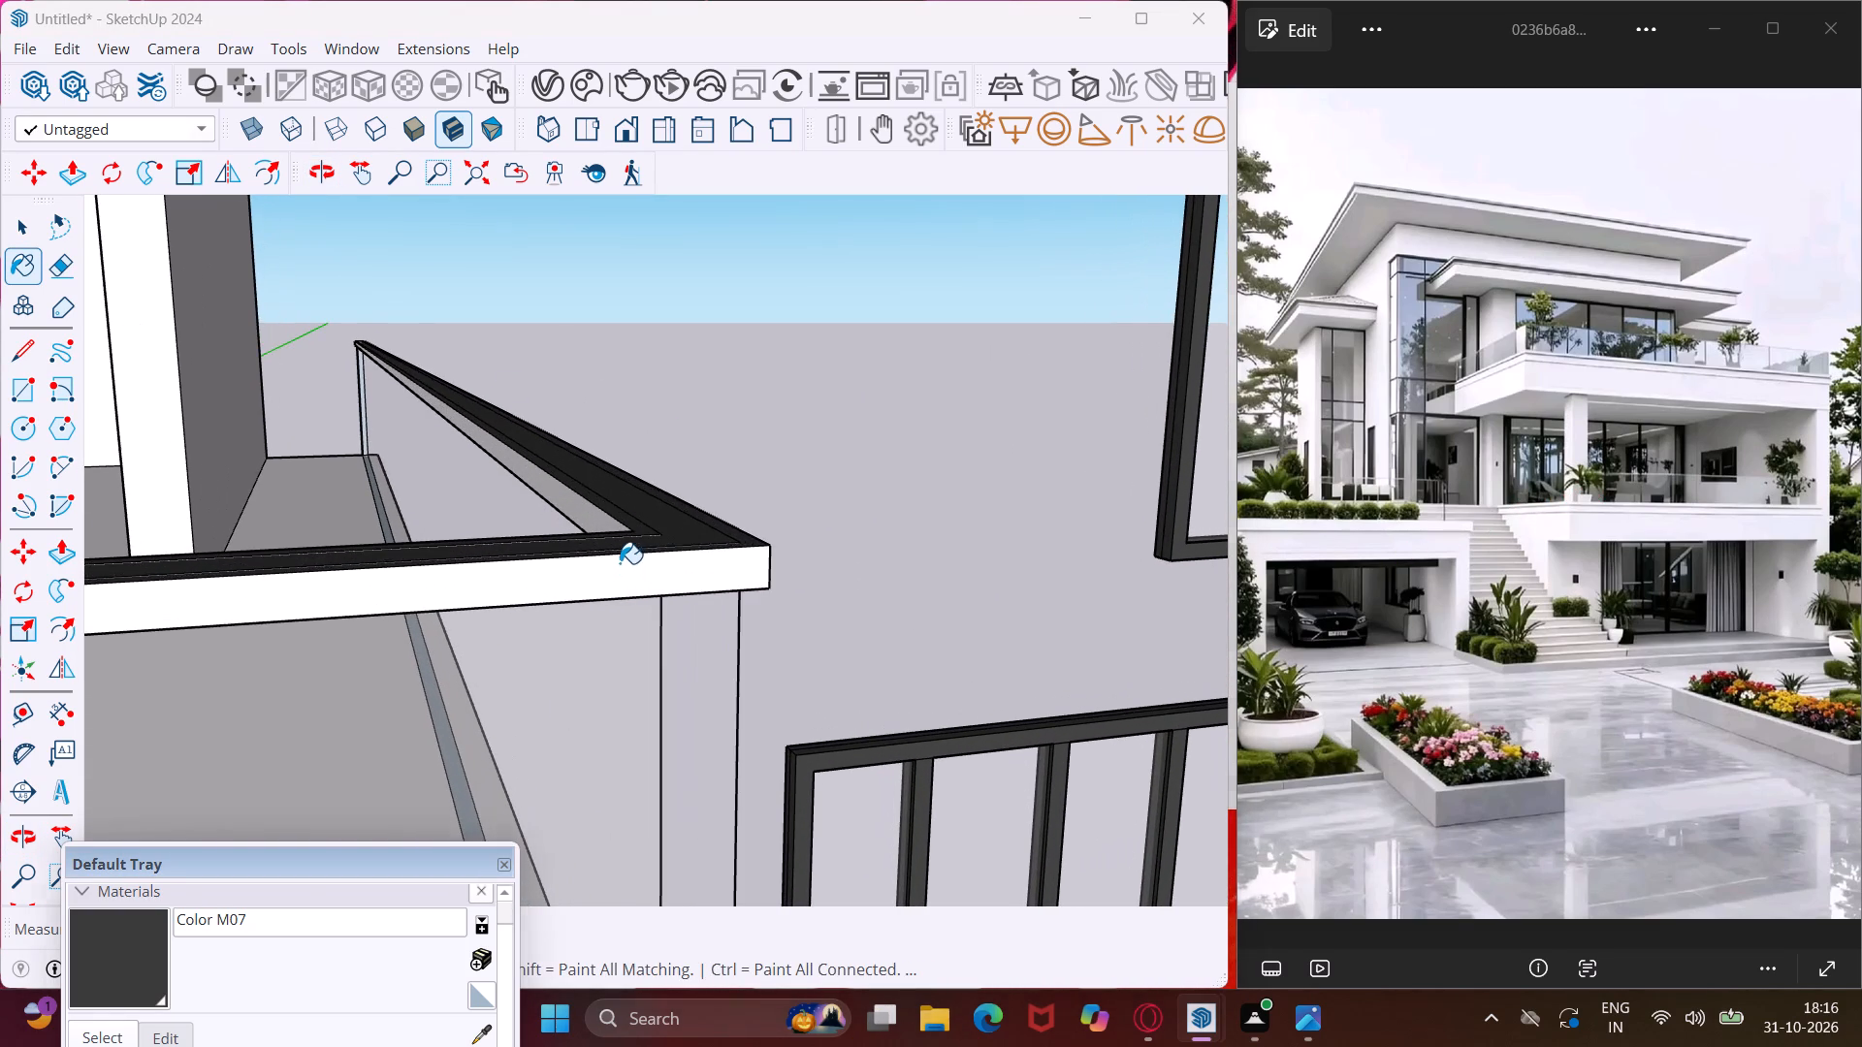
click(620, 563)
middle_drag(620, 562, 1110, 676)
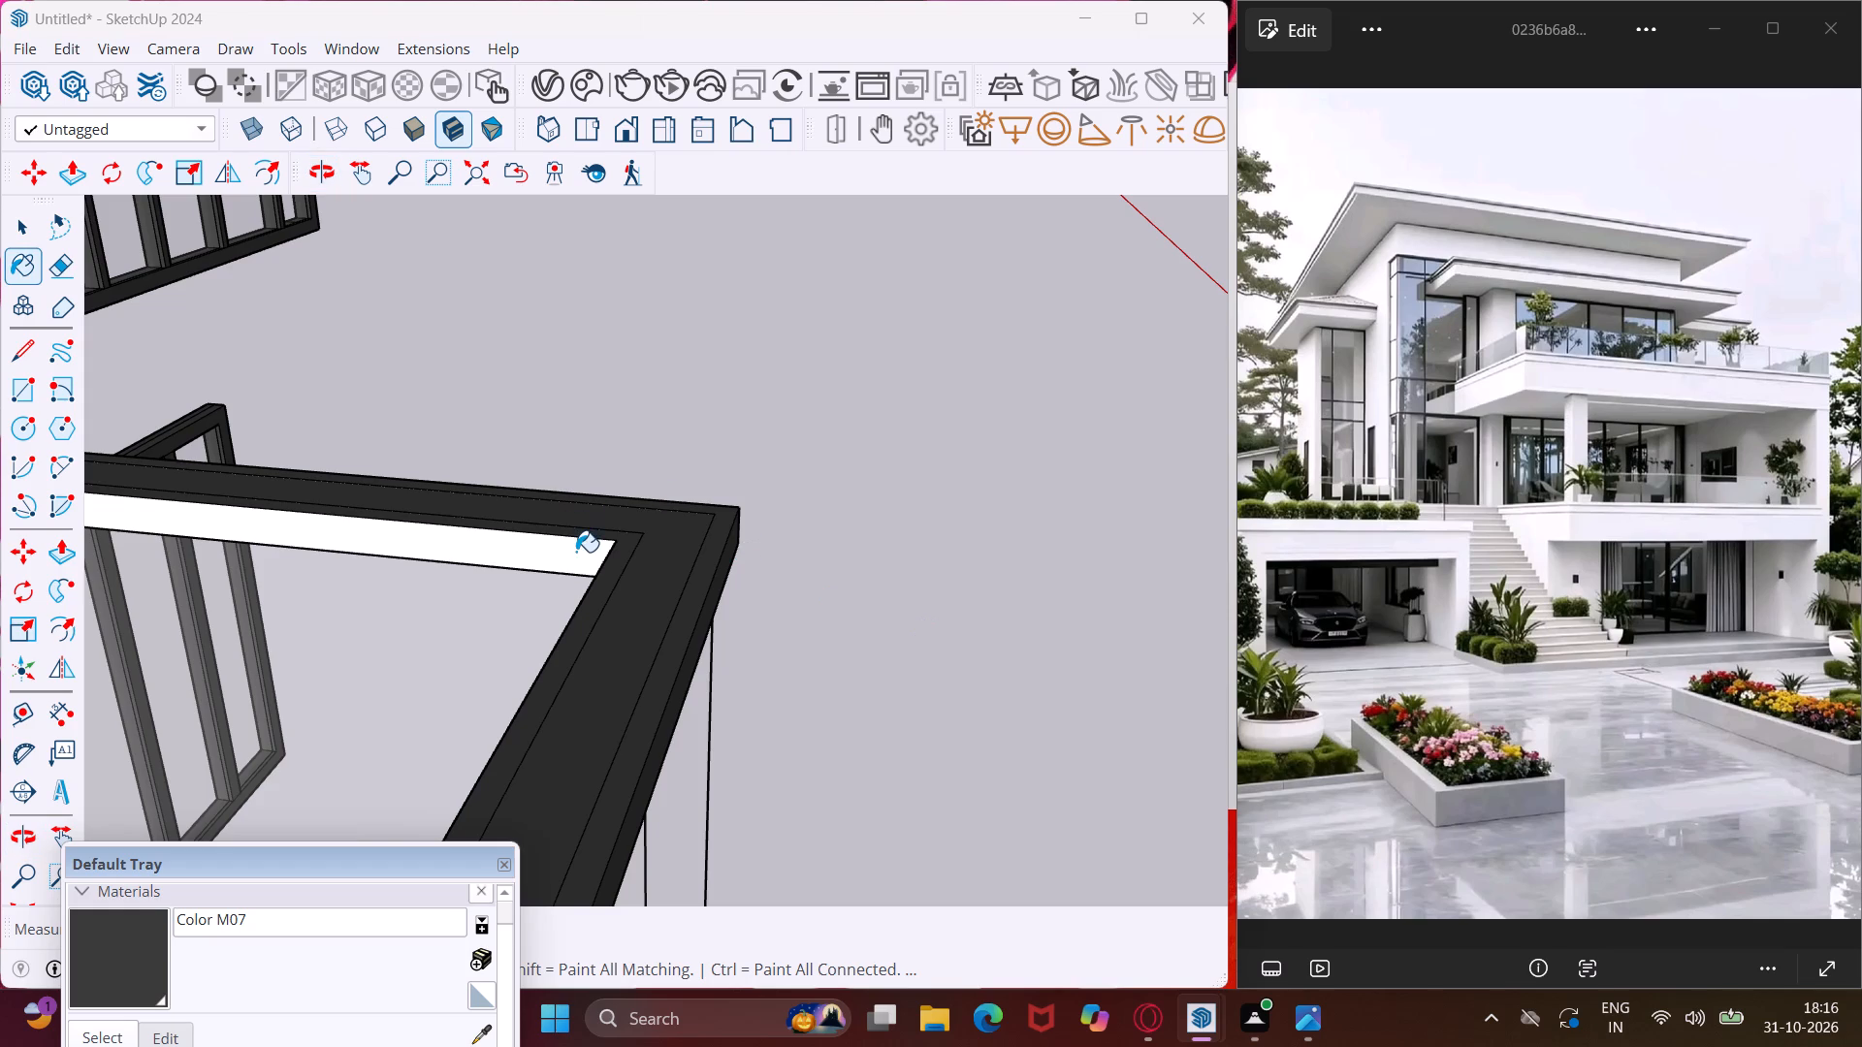
click(576, 552)
Paint the outer side face of the upper balcony handrail's run farthest from the four-bay frames with Color M07.
scroll(609, 489, down, 15)
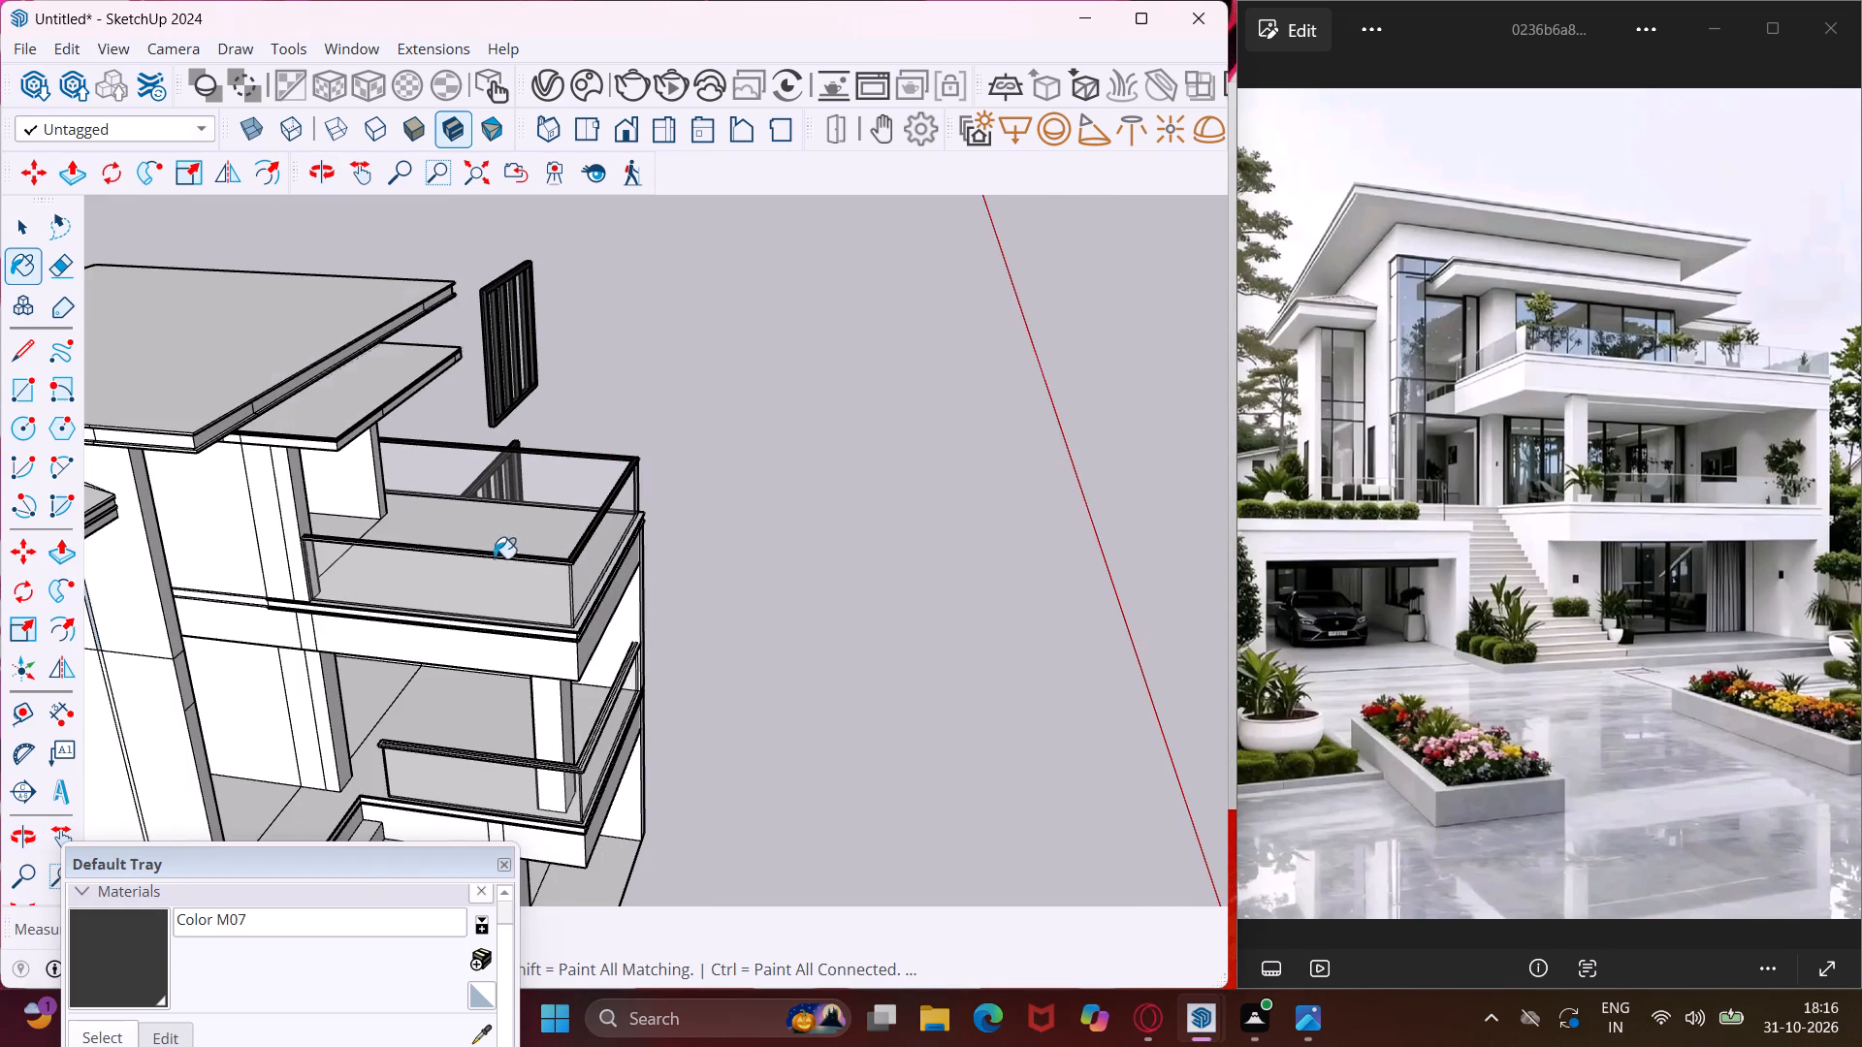
scroll(542, 535, up, 11)
scroll(644, 673, up, 4)
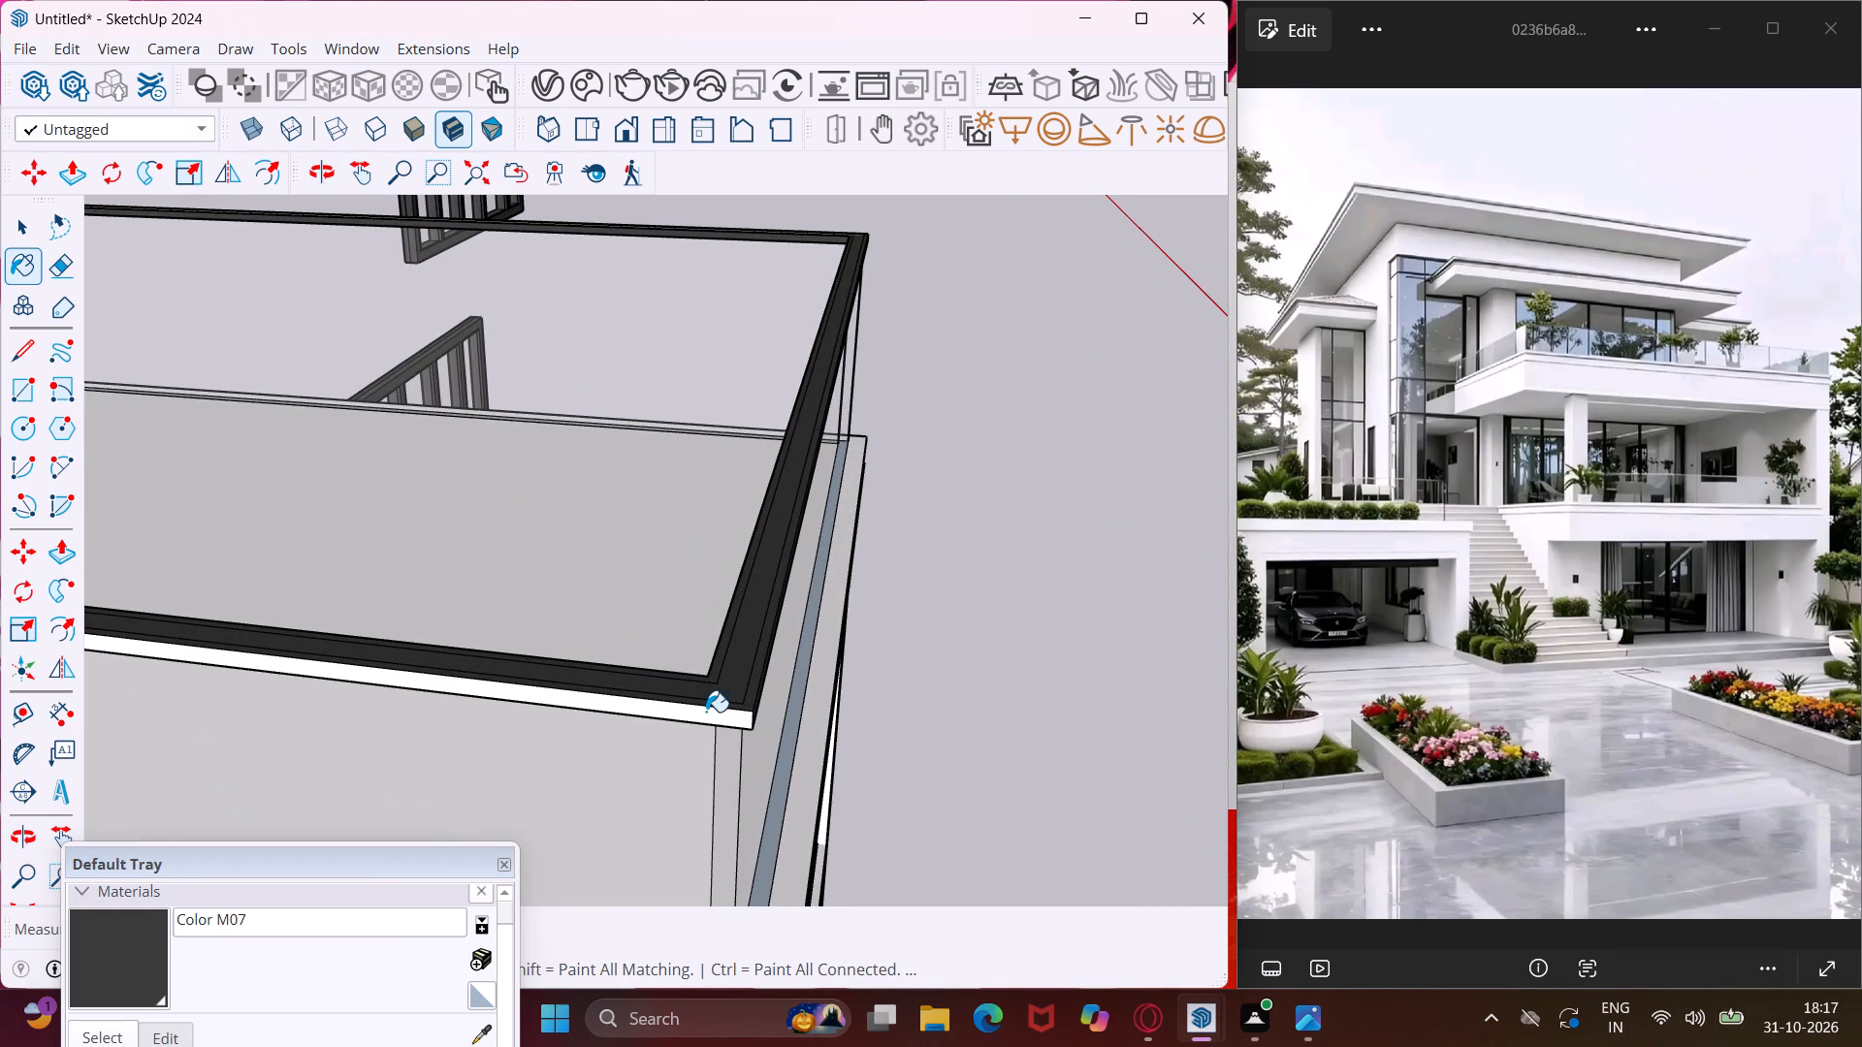
click(706, 712)
Paint the white inner side face of that same upper balcony handrail run with Color M07.
middle_drag(715, 715, 747, 227)
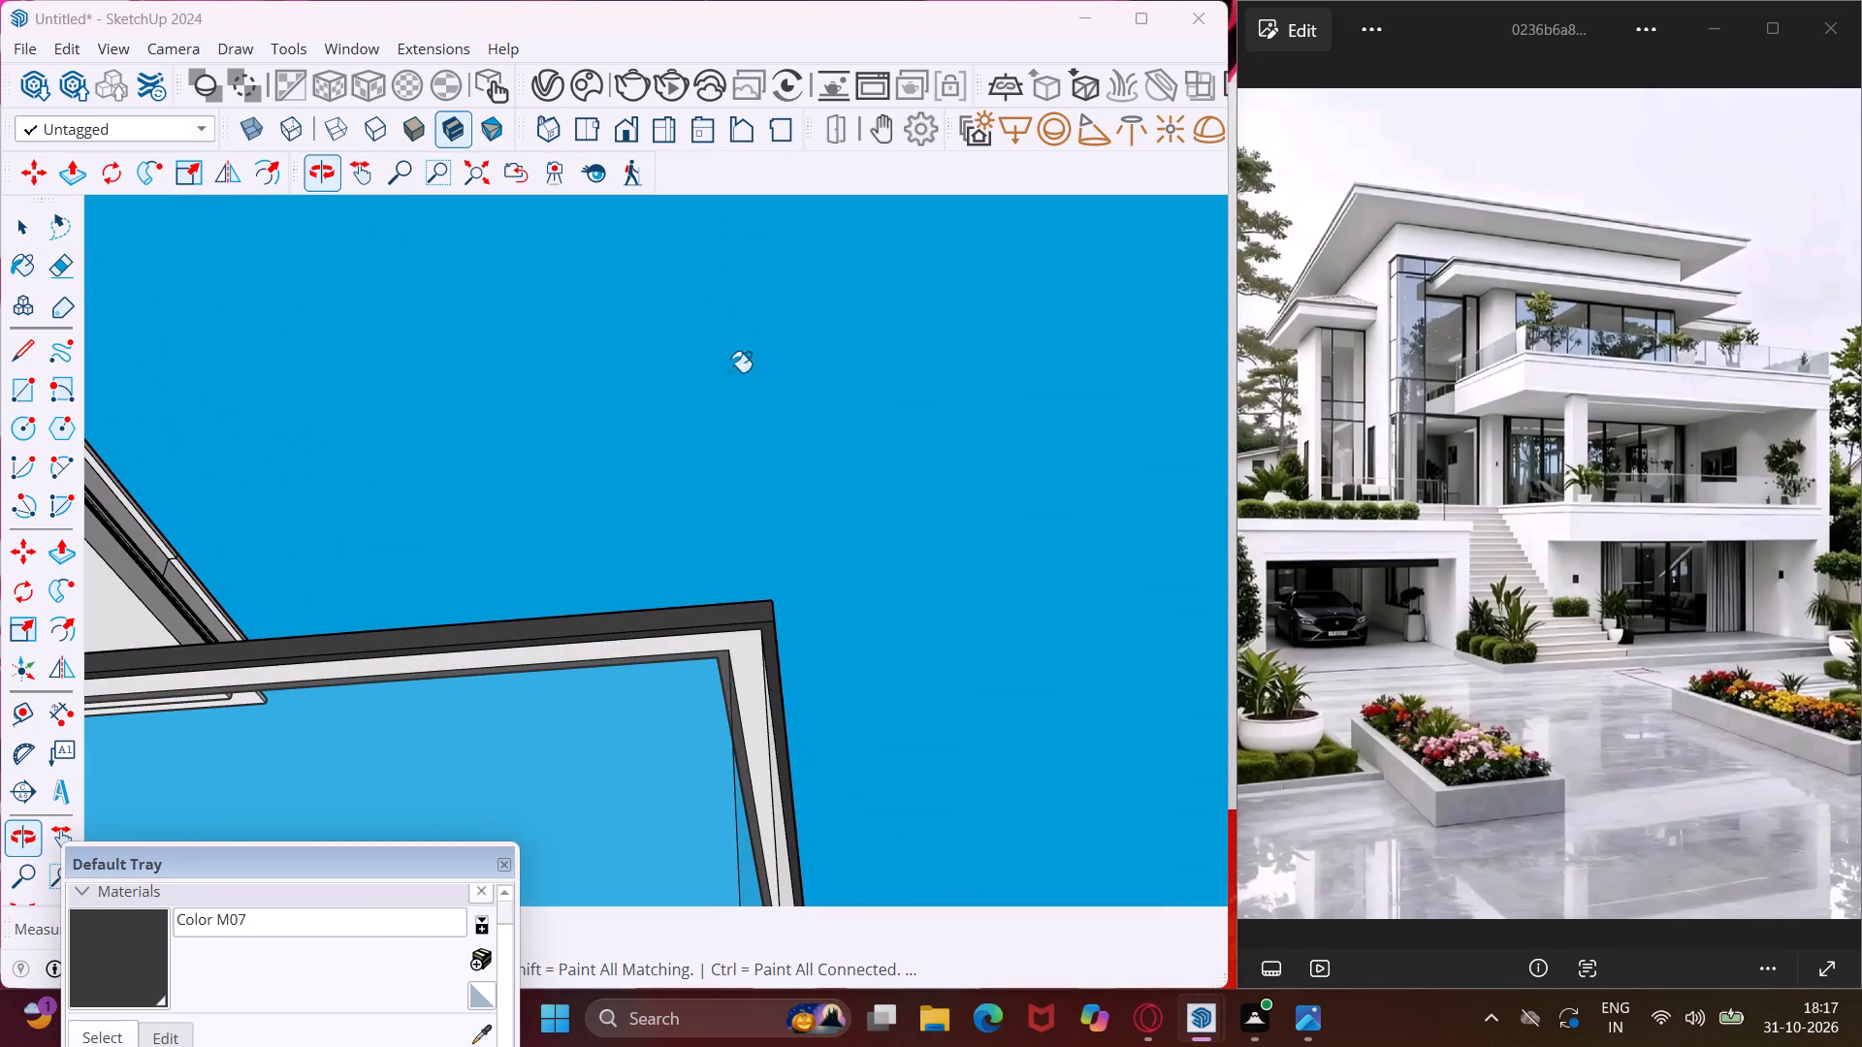
middle_drag(687, 490, 907, 906)
scroll(663, 661, down, 6)
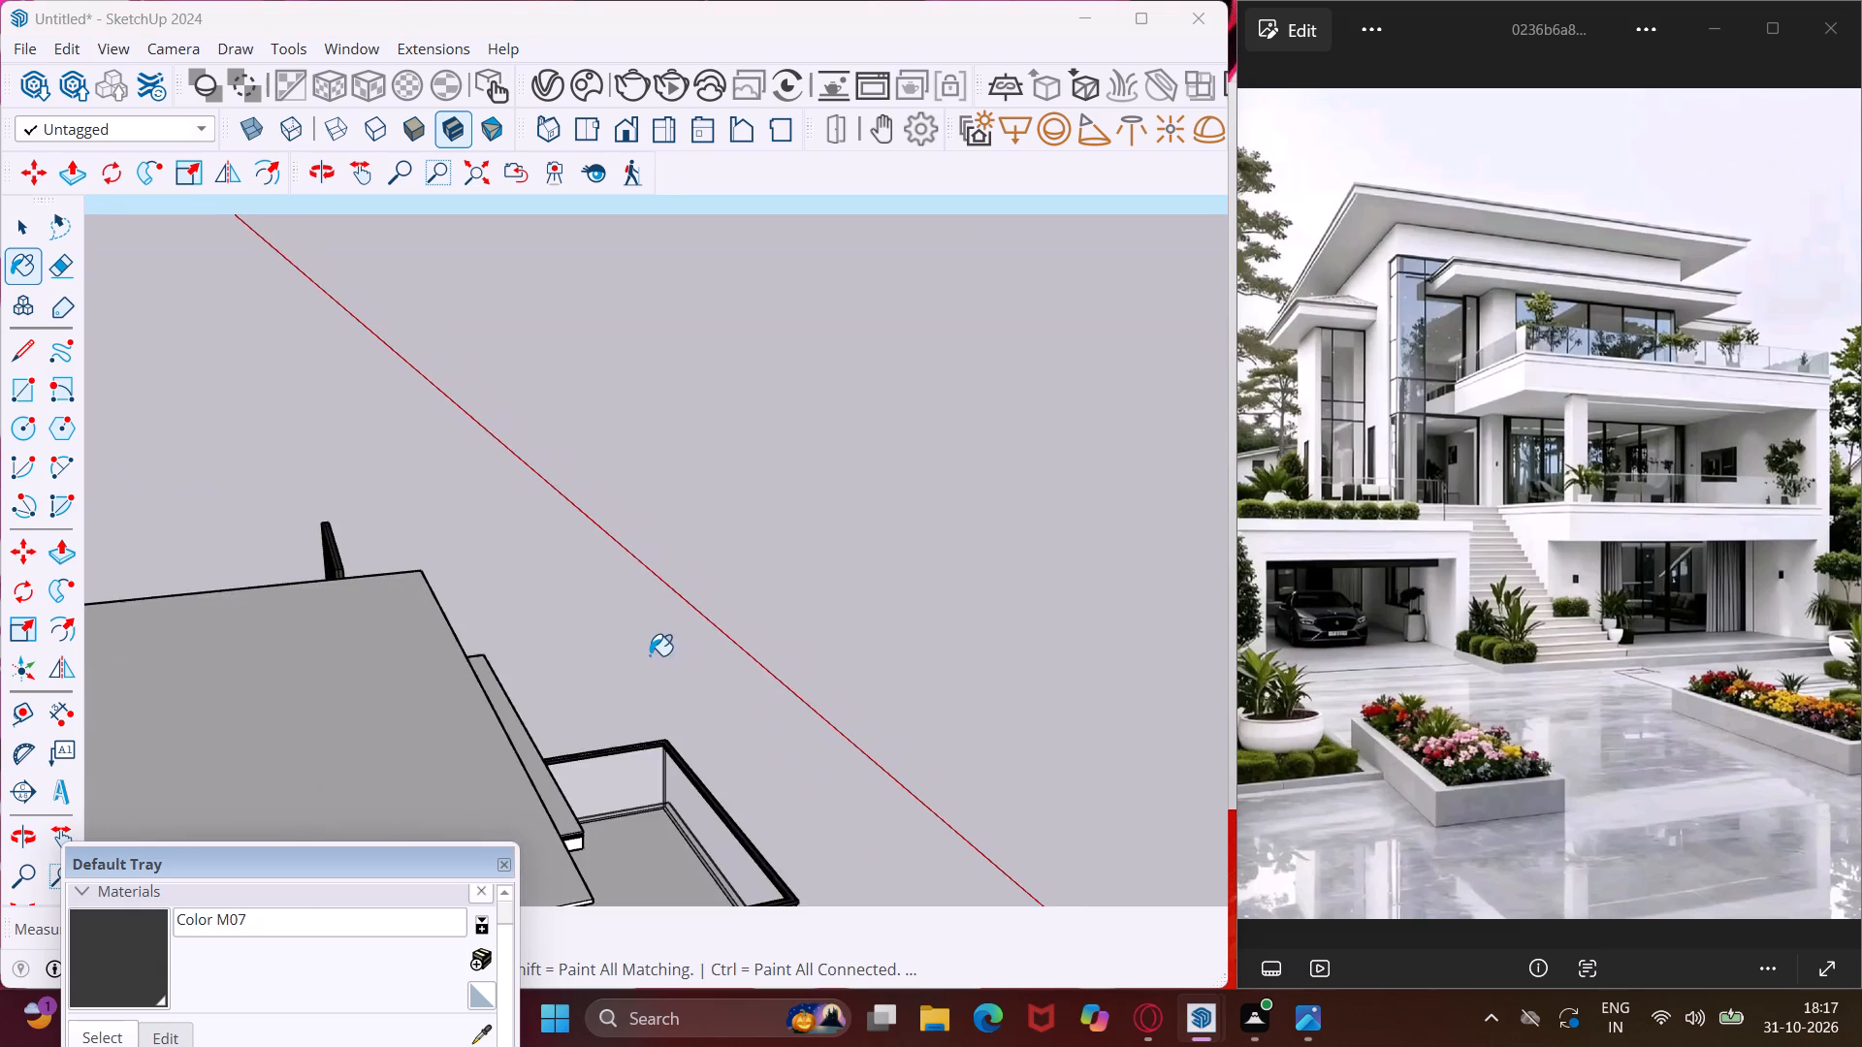
scroll(638, 647, down, 6)
middle_drag(640, 755, 1636, 954)
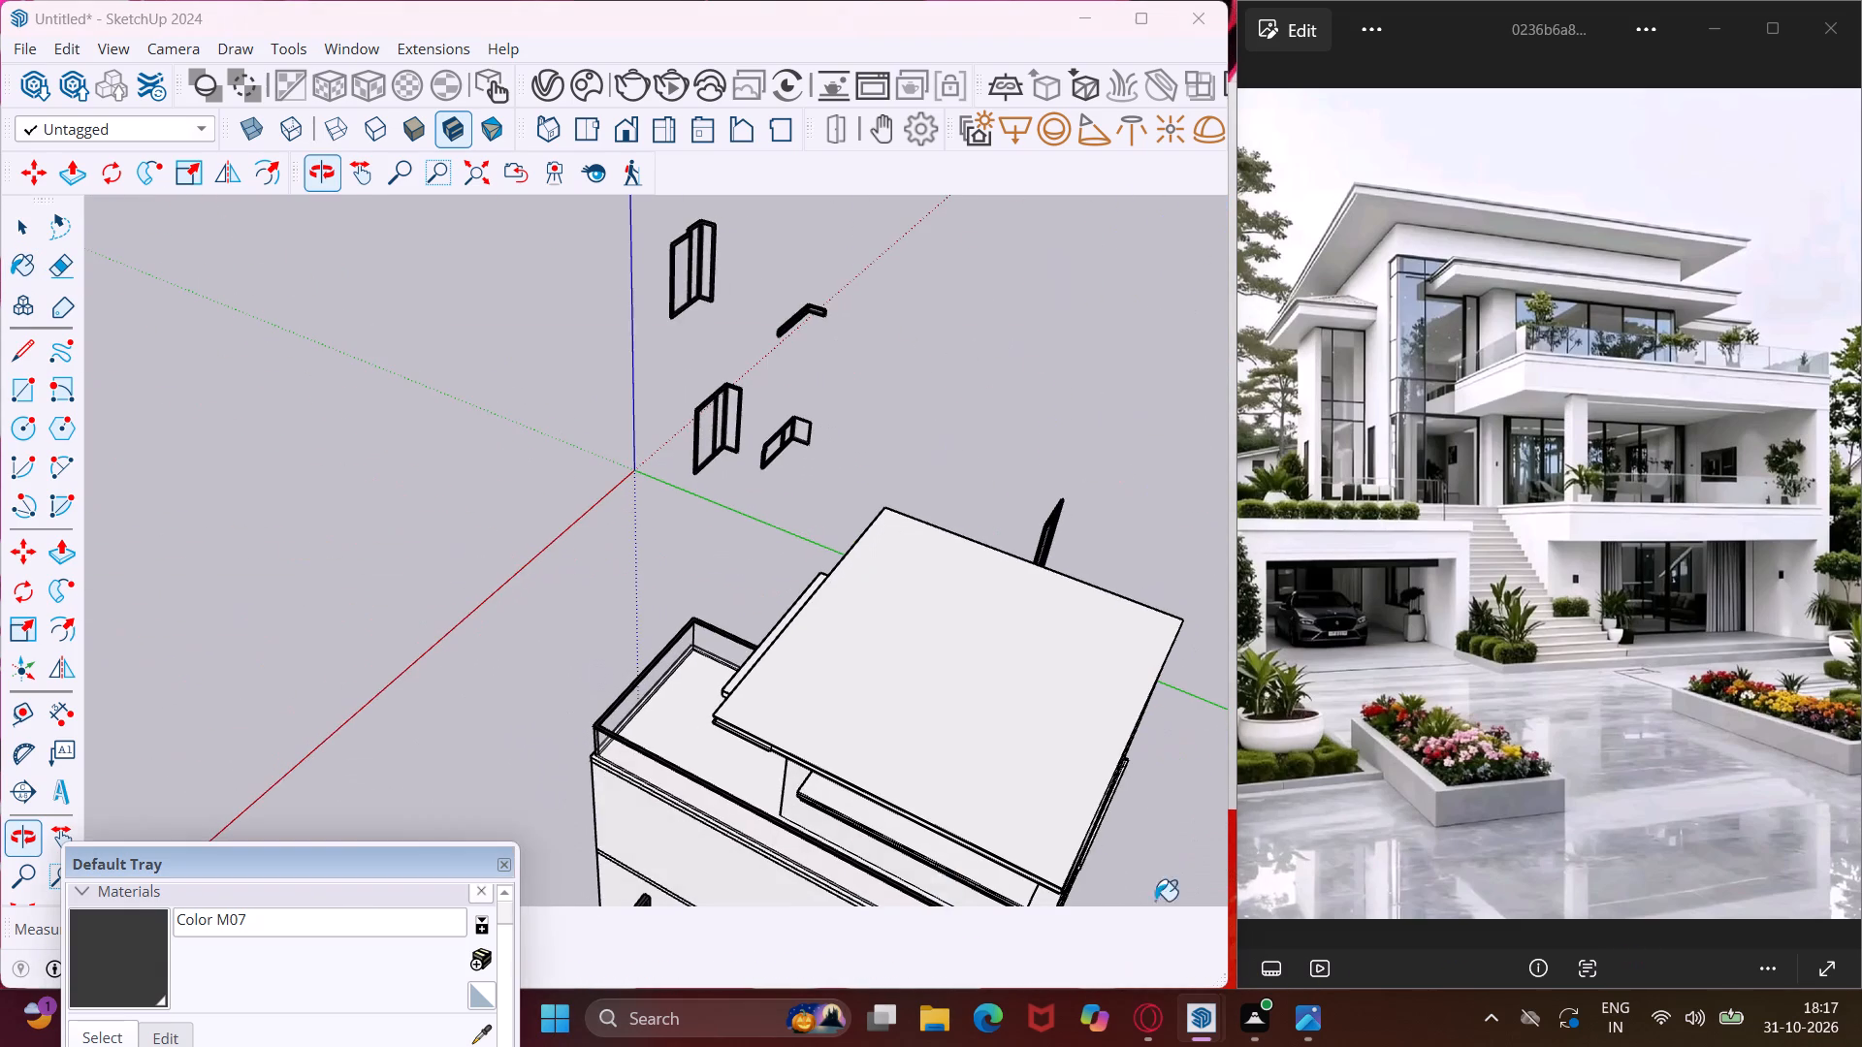
scroll(642, 619, up, 5)
scroll(805, 569, up, 5)
middle_drag(708, 749, 751, 688)
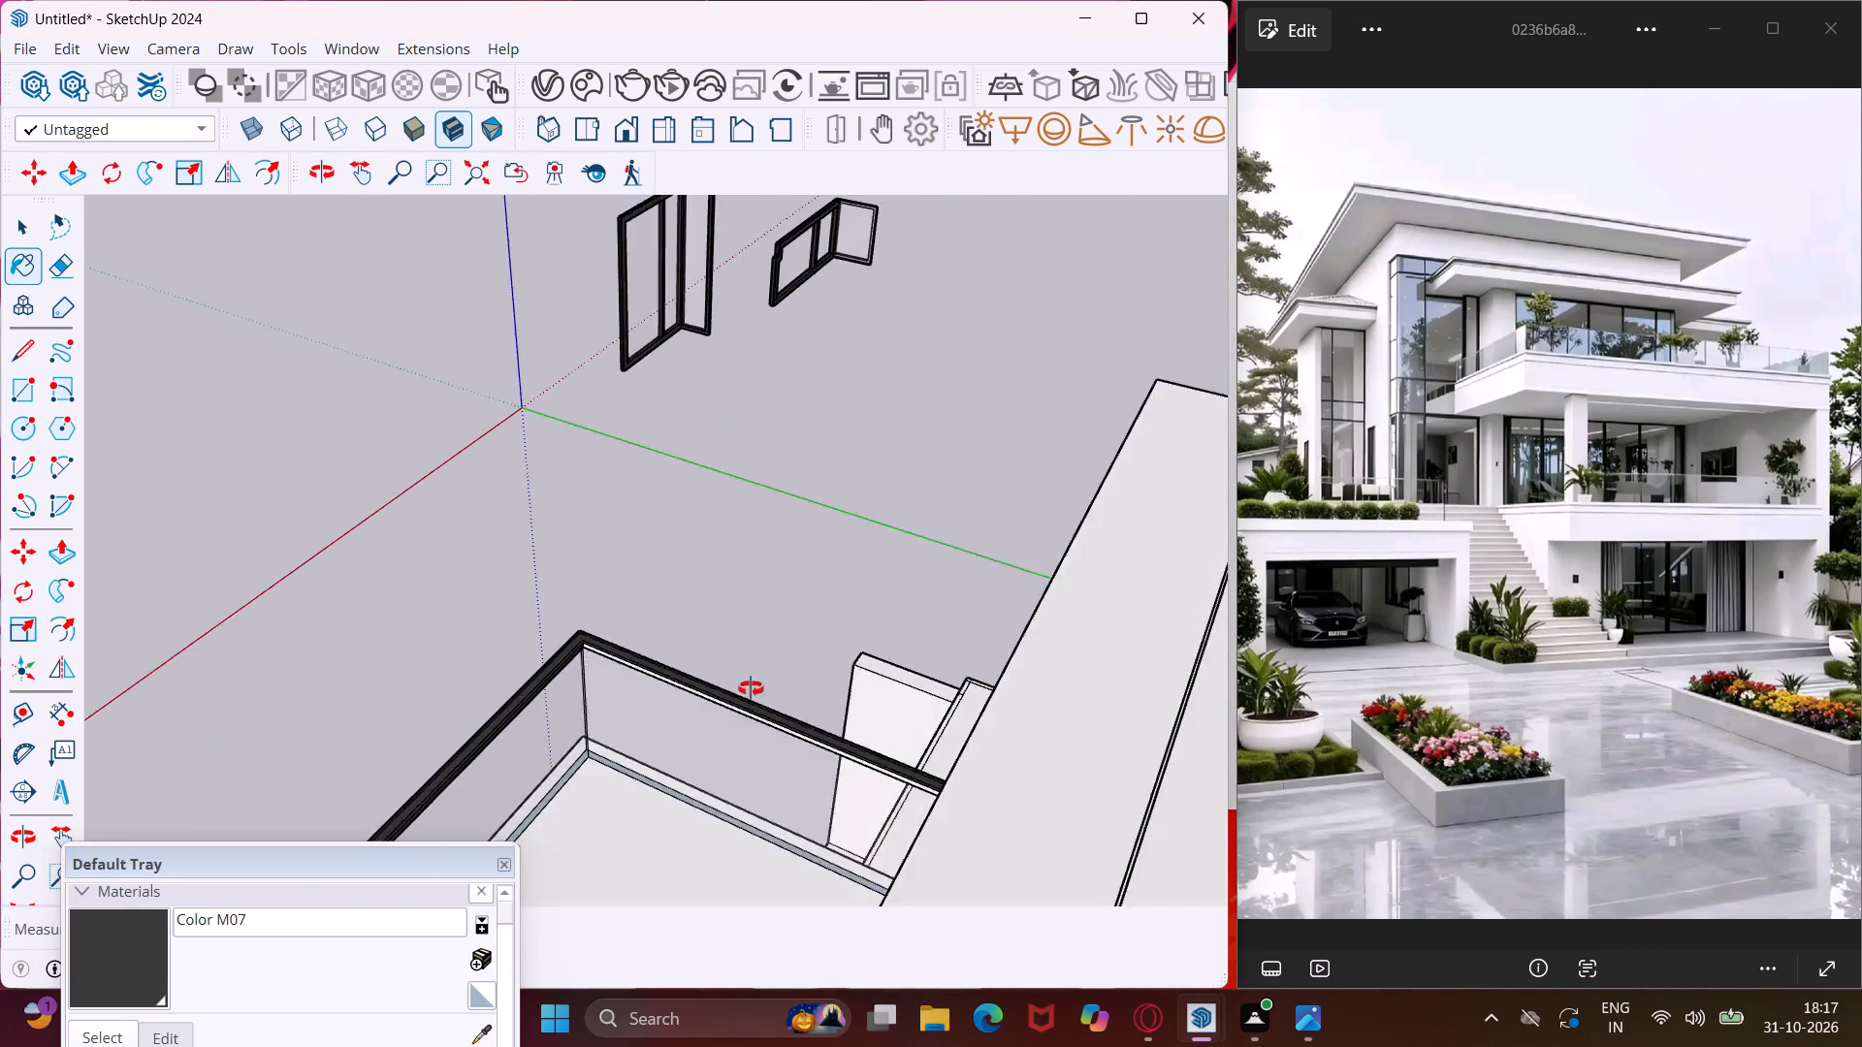
middle_drag(751, 688, 799, 619)
scroll(724, 395, up, 9)
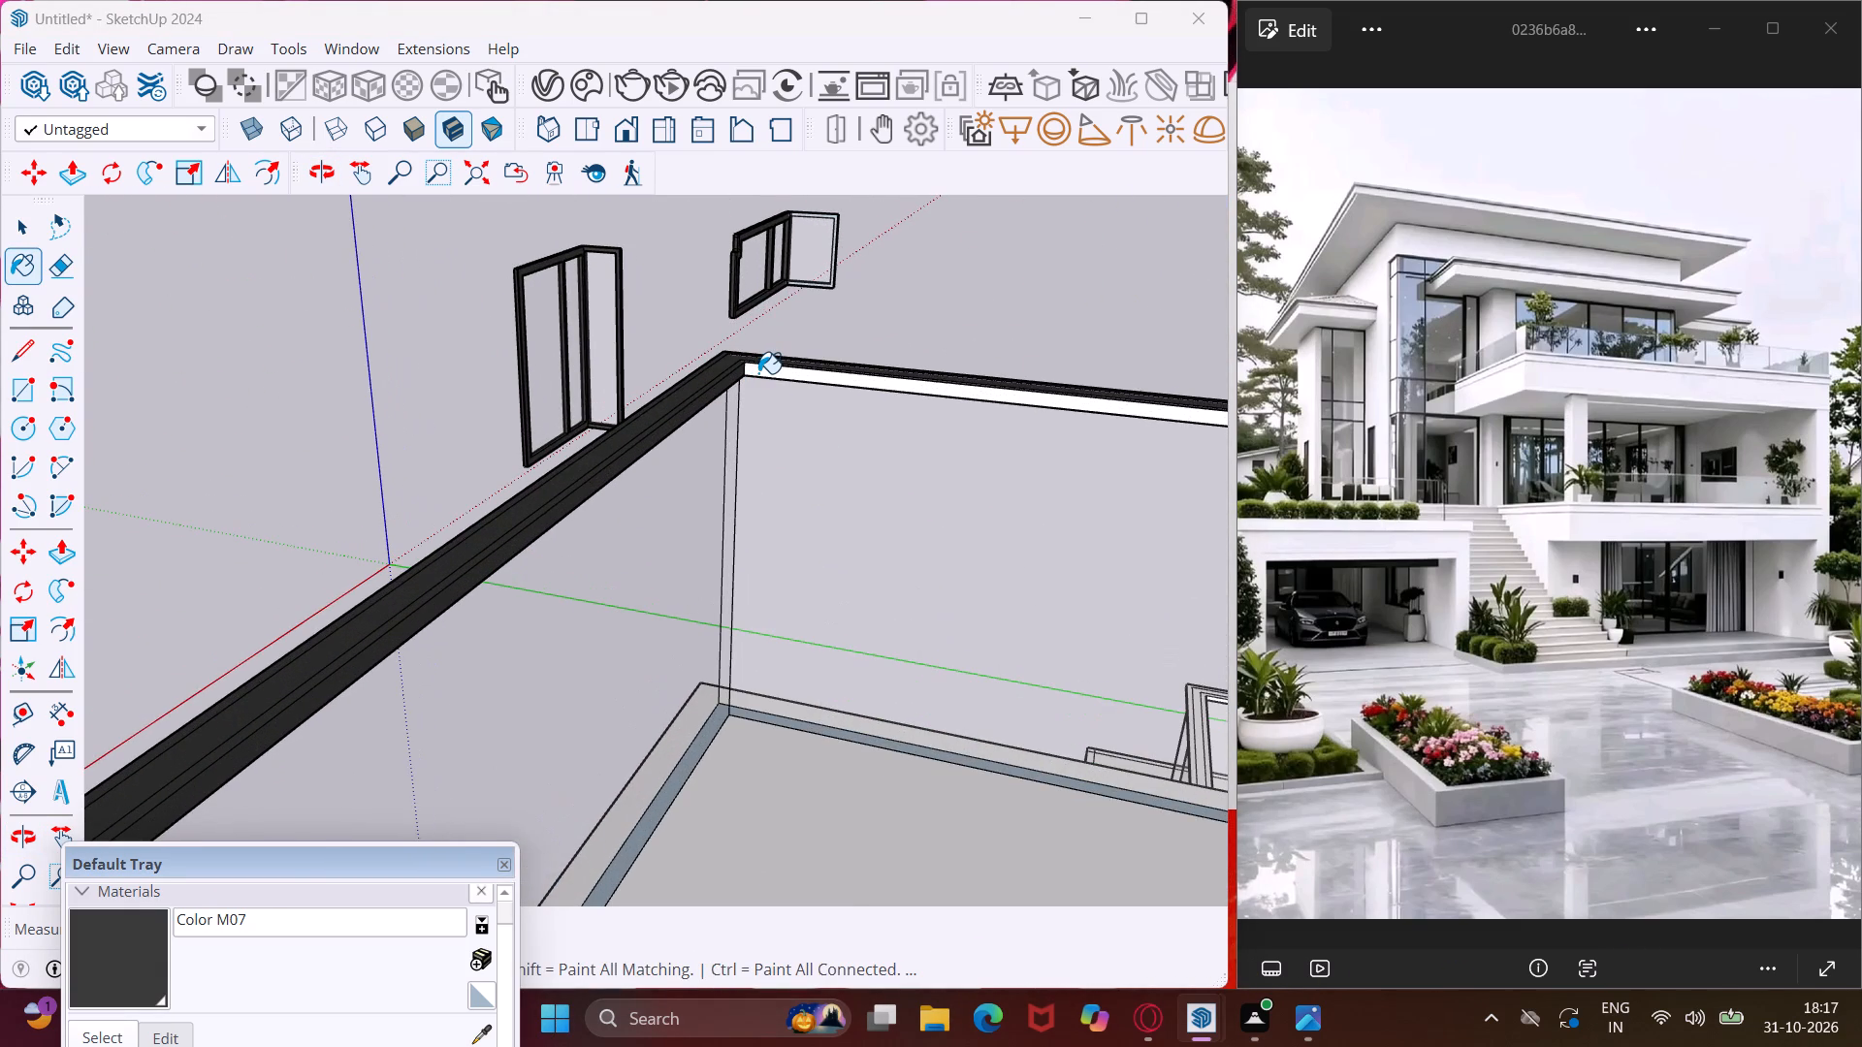
click(758, 373)
Paint the white top bands of the garage-roof terrace handrail with Color M07.
middle_drag(758, 373, 734, 560)
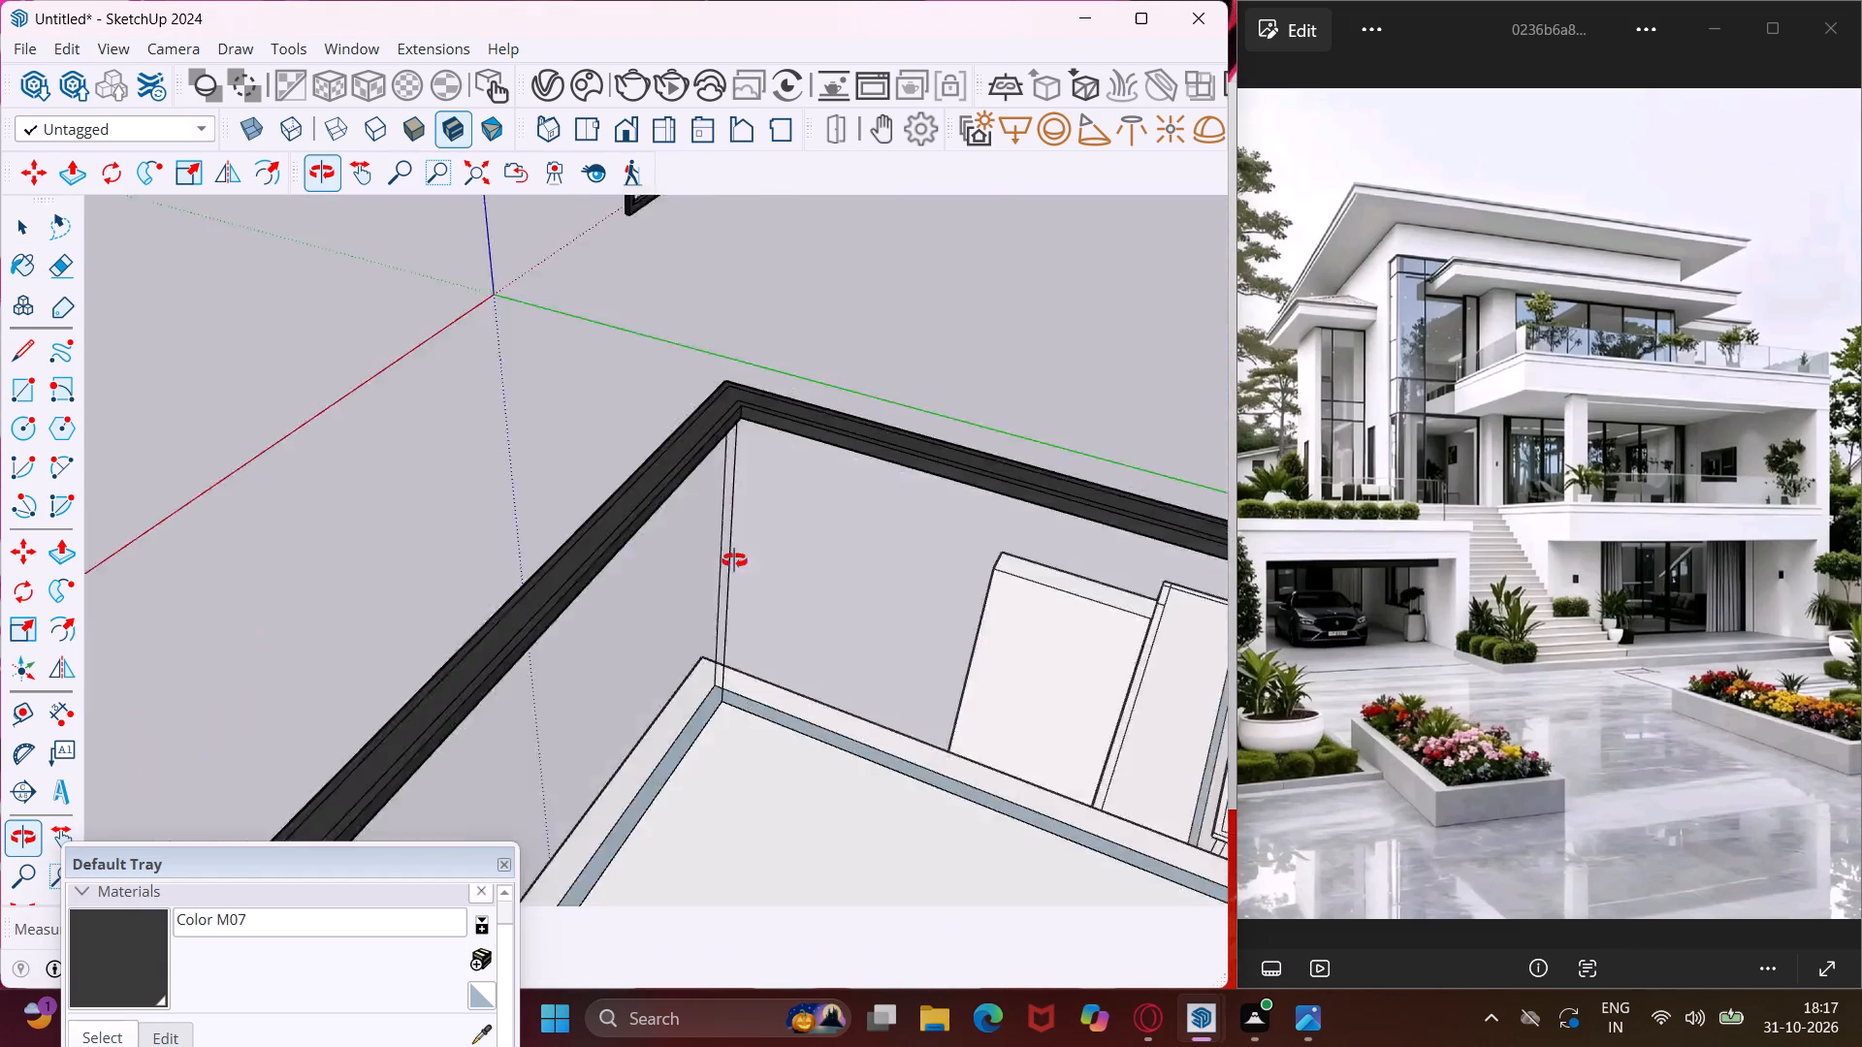
middle_drag(734, 560, 861, 716)
scroll(722, 594, down, 12)
scroll(925, 460, up, 2)
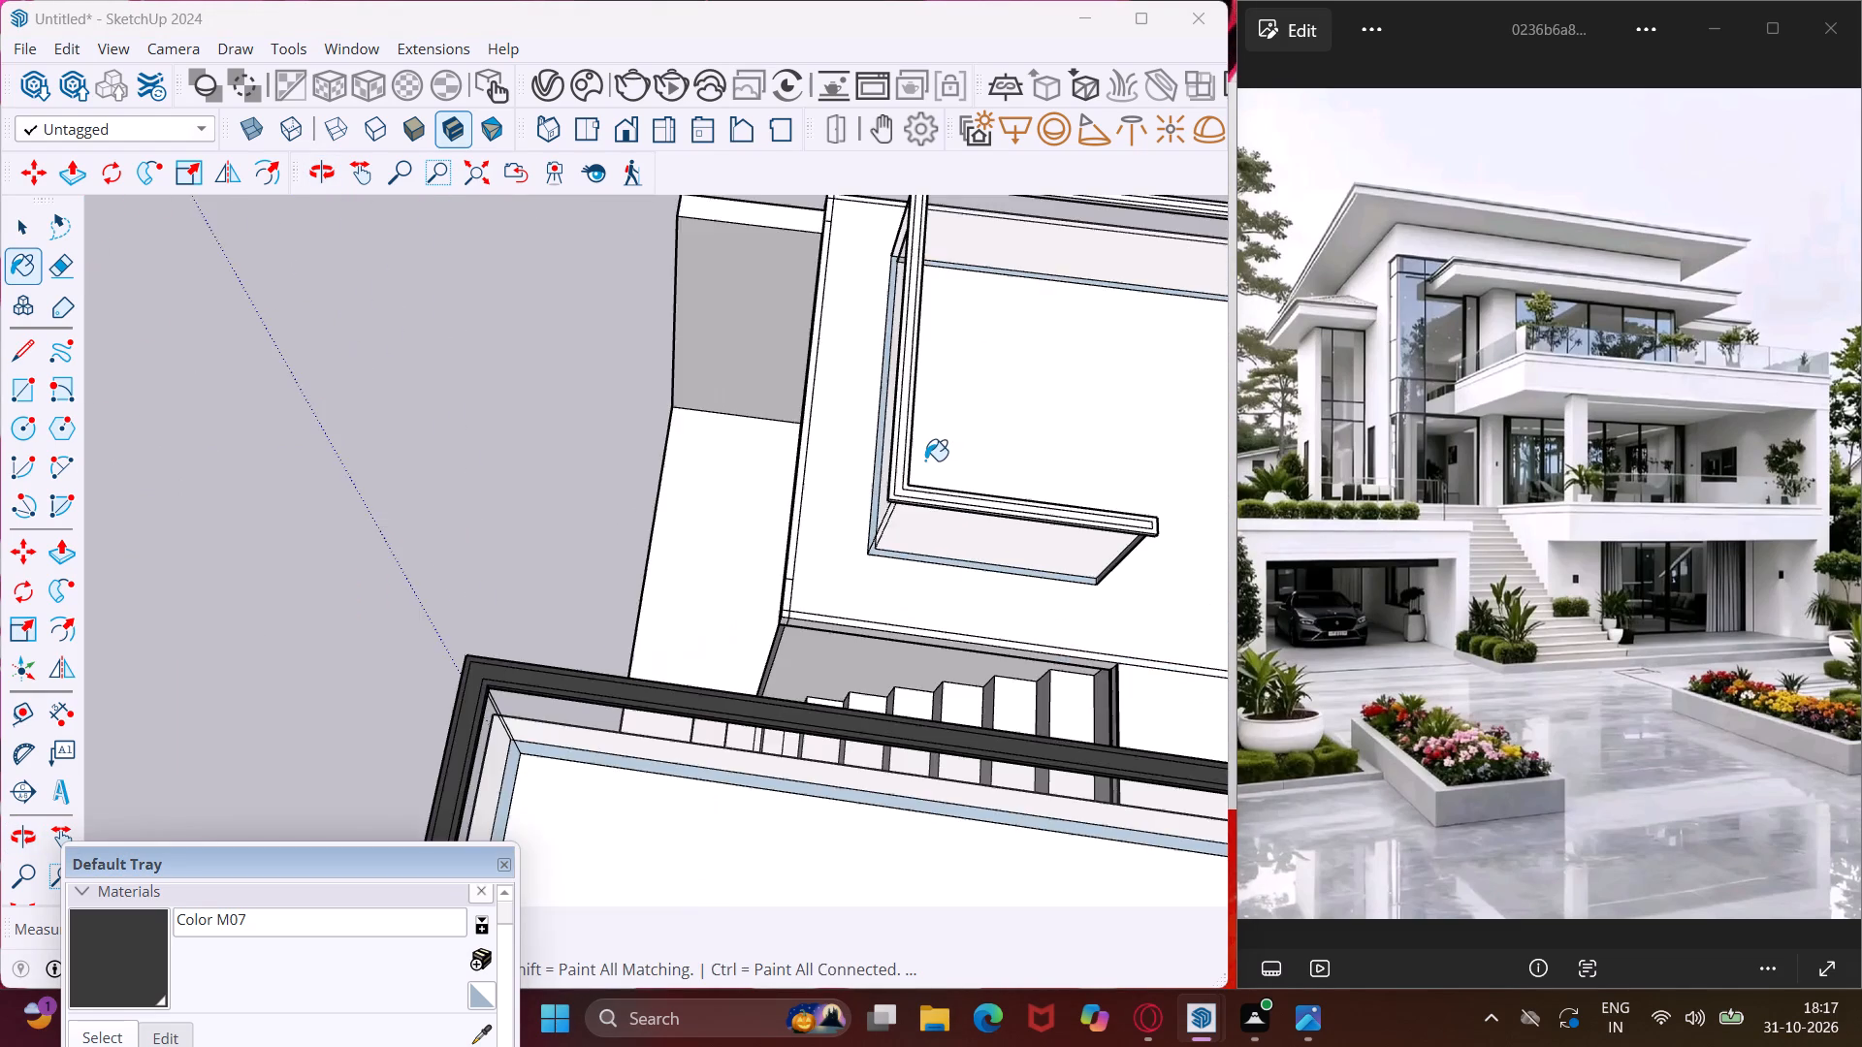
scroll(925, 460, up, 17)
click(870, 527)
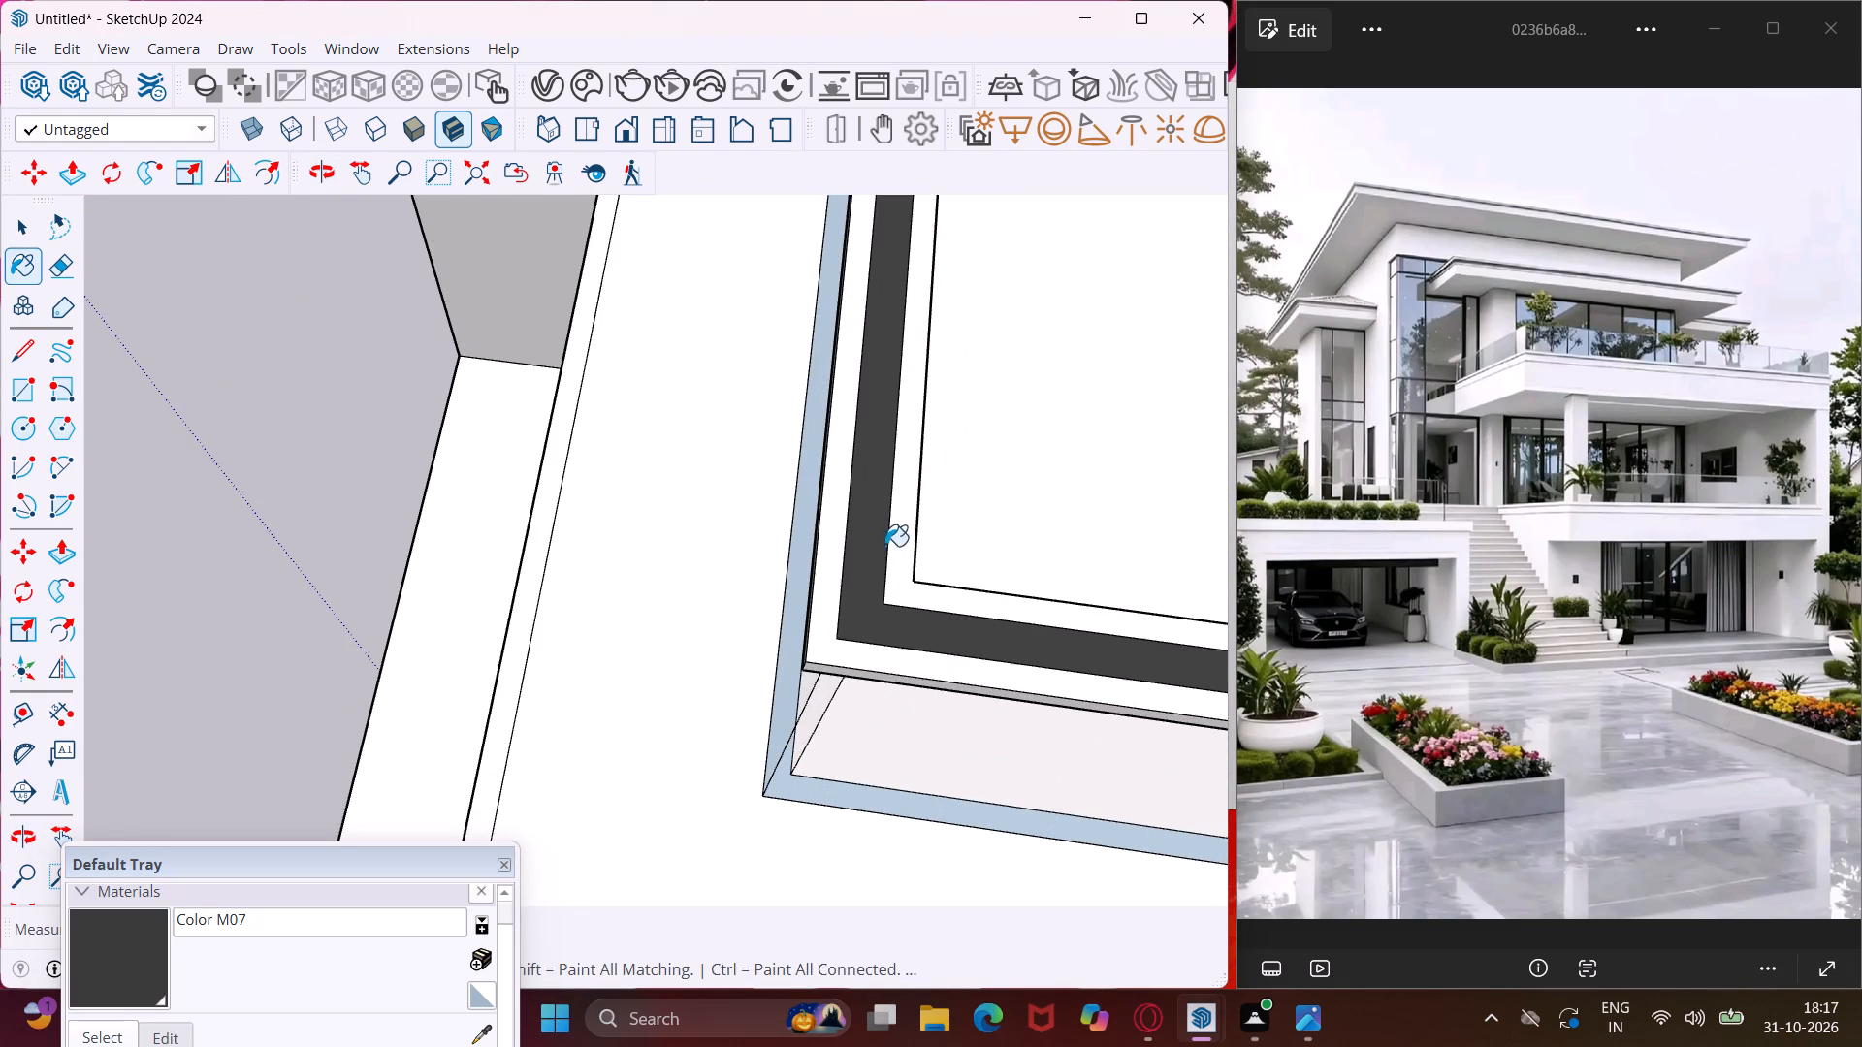
click(897, 556)
Paint the outer and inner side faces meeting at the garage-roof terrace handrail's corner with Color M07.
middle_drag(822, 674, 935, 459)
scroll(889, 467, up, 4)
click(849, 493)
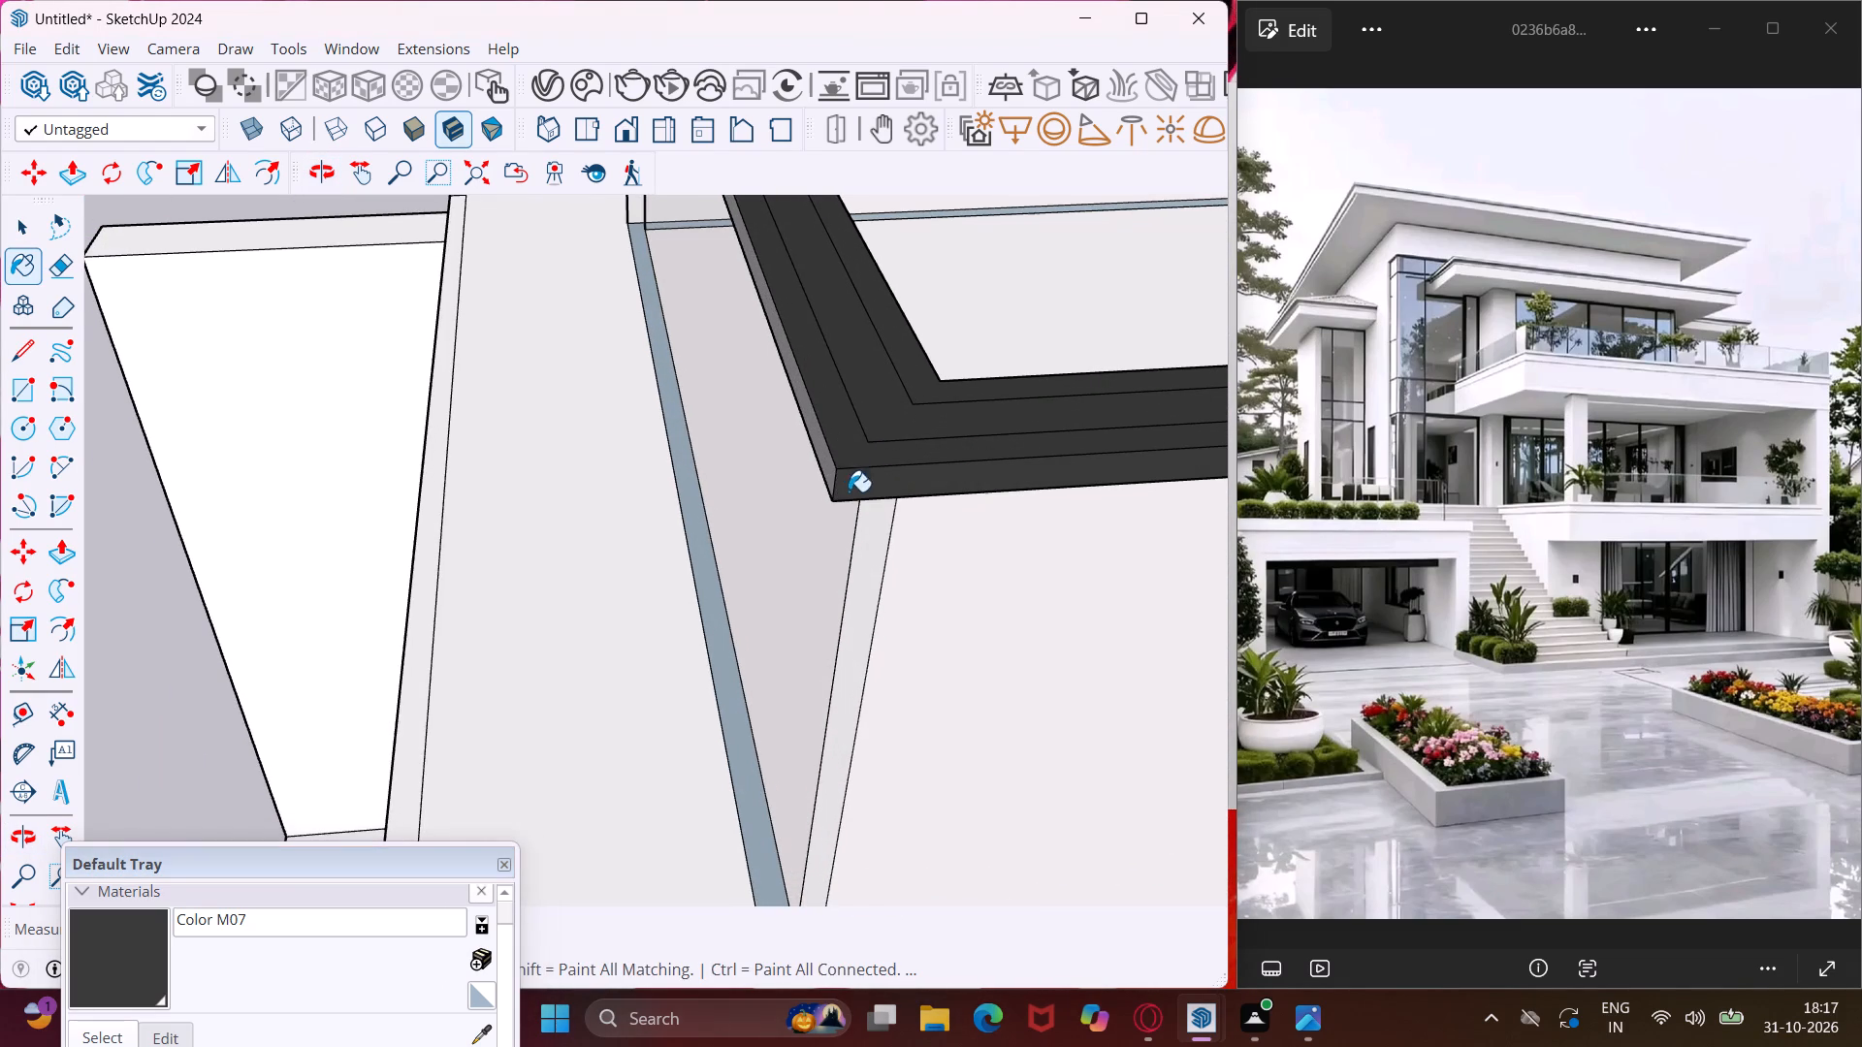
click(827, 473)
middle_drag(885, 448, 175, 561)
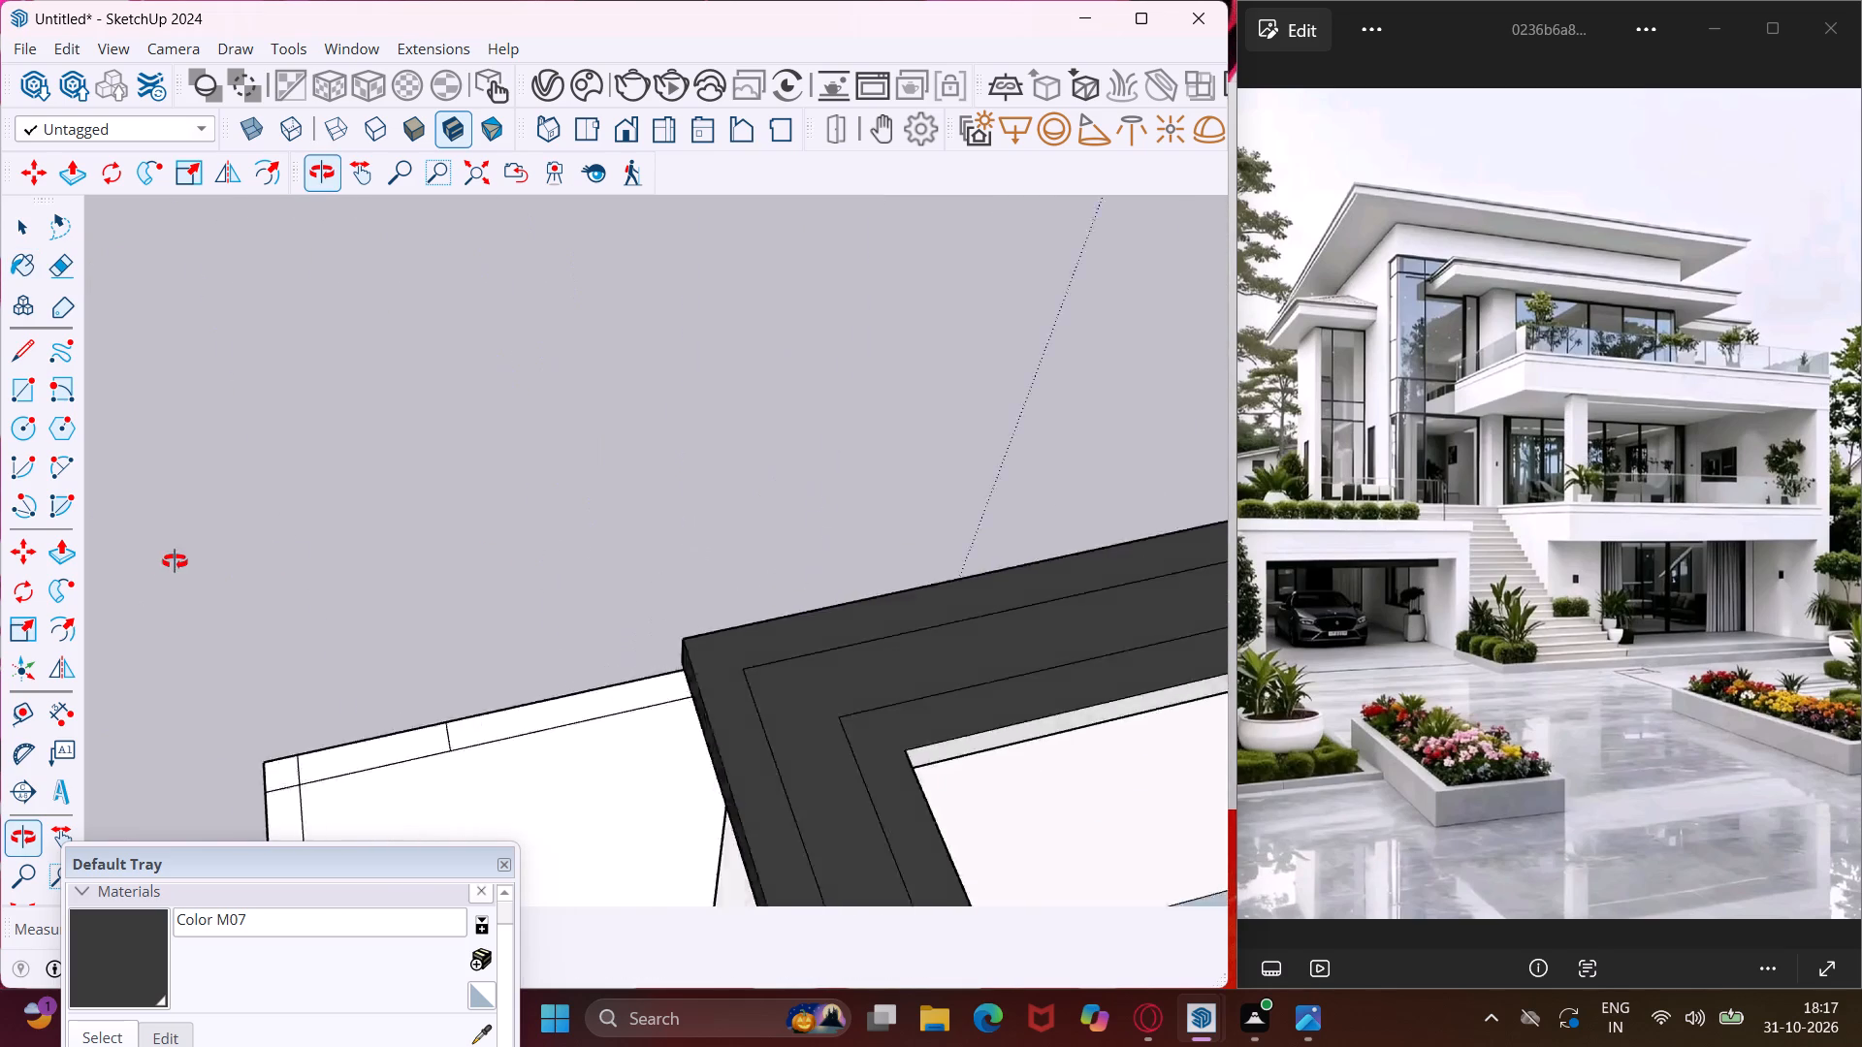
middle_drag(175, 561, 138, 561)
middle_drag(807, 802, 442, 342)
click(490, 664)
click(593, 655)
Paint the outer side face and the top bands of the middle balcony handrail that passes the column with Color M07.
middle_drag(617, 645, 623, 694)
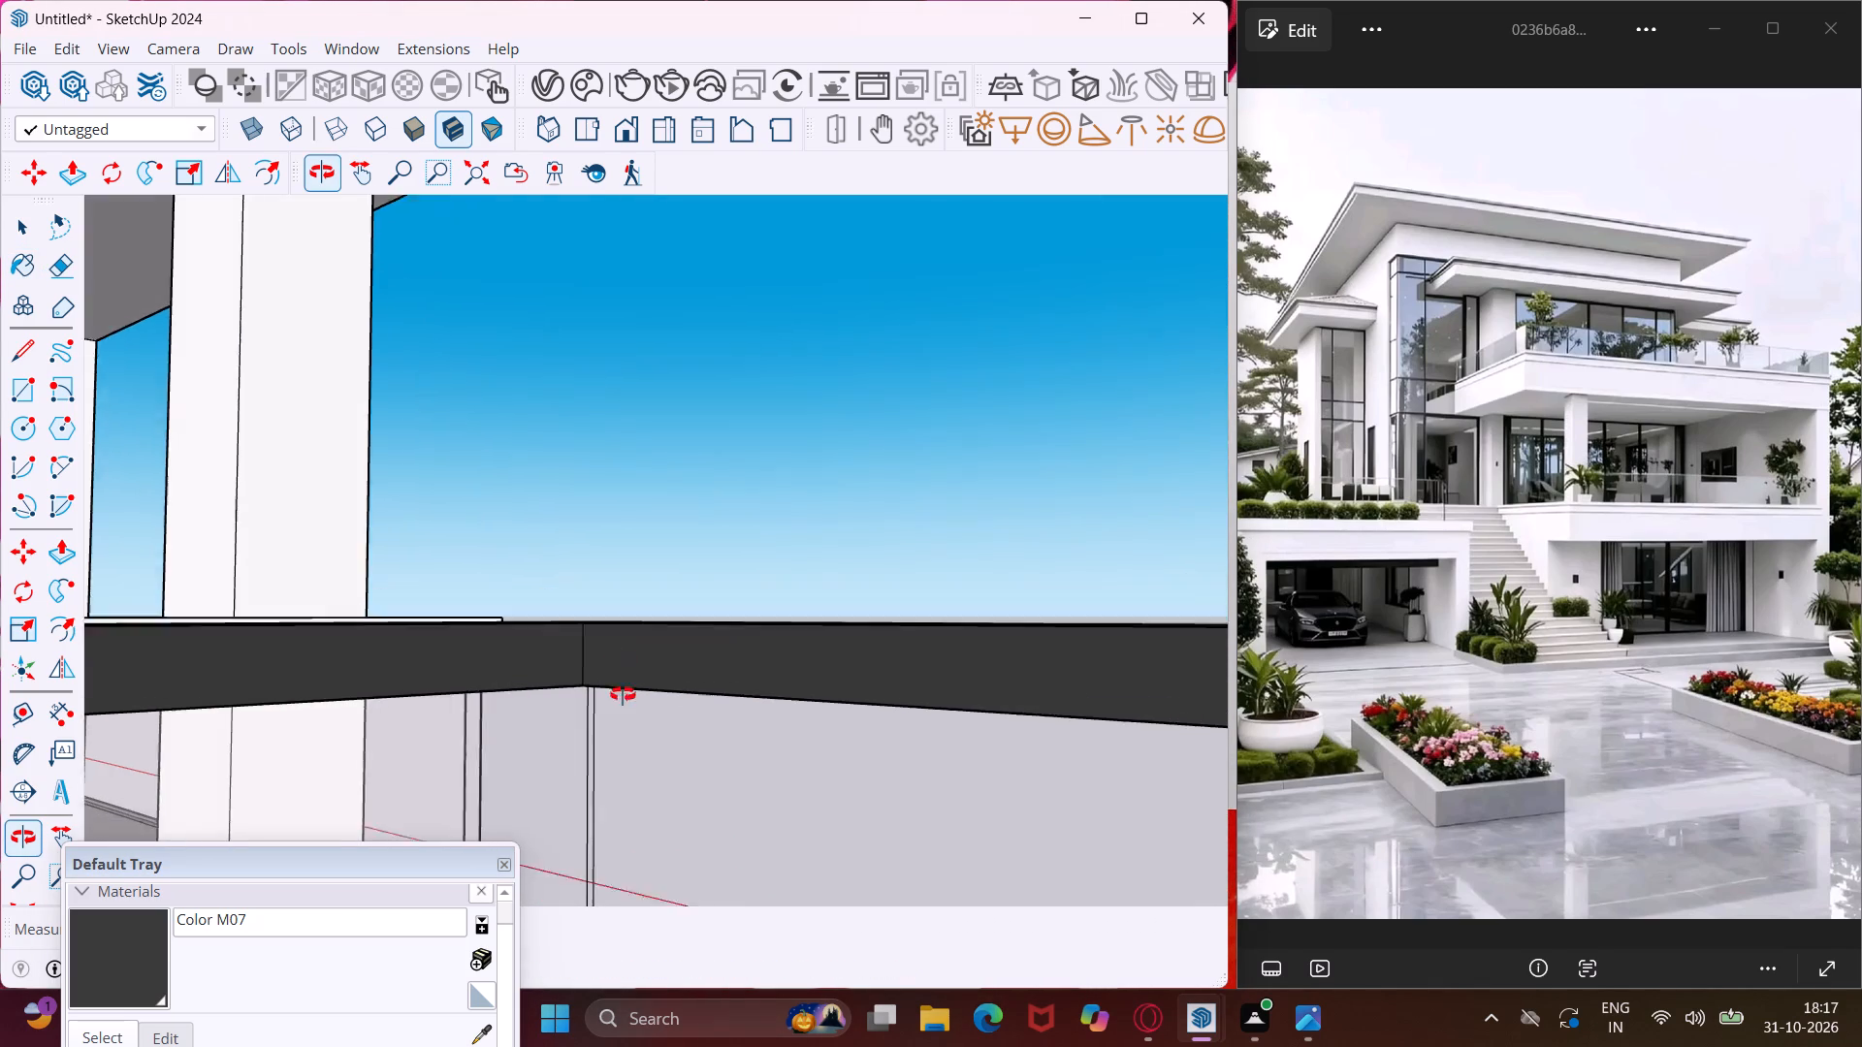
middle_drag(623, 694, 656, 808)
scroll(304, 322, up, 9)
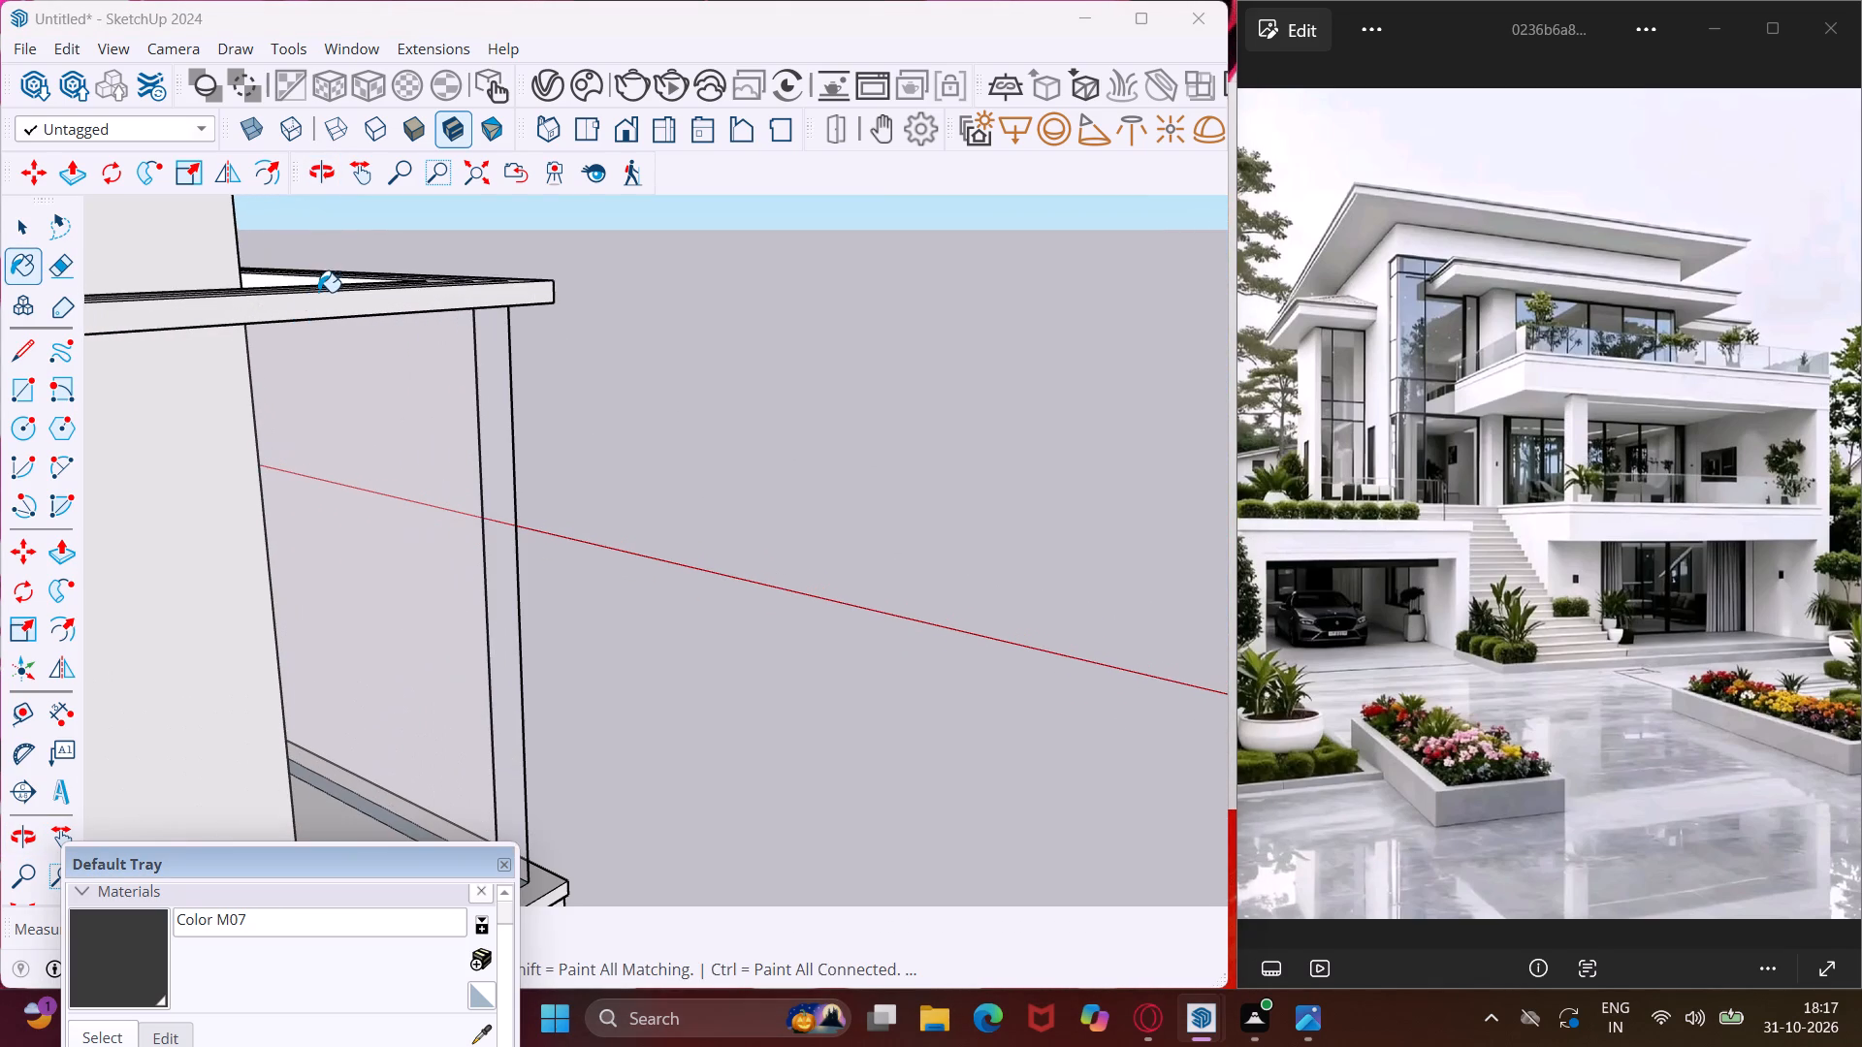
click(327, 301)
scroll(350, 301, up, 1)
middle_drag(350, 301, 502, 480)
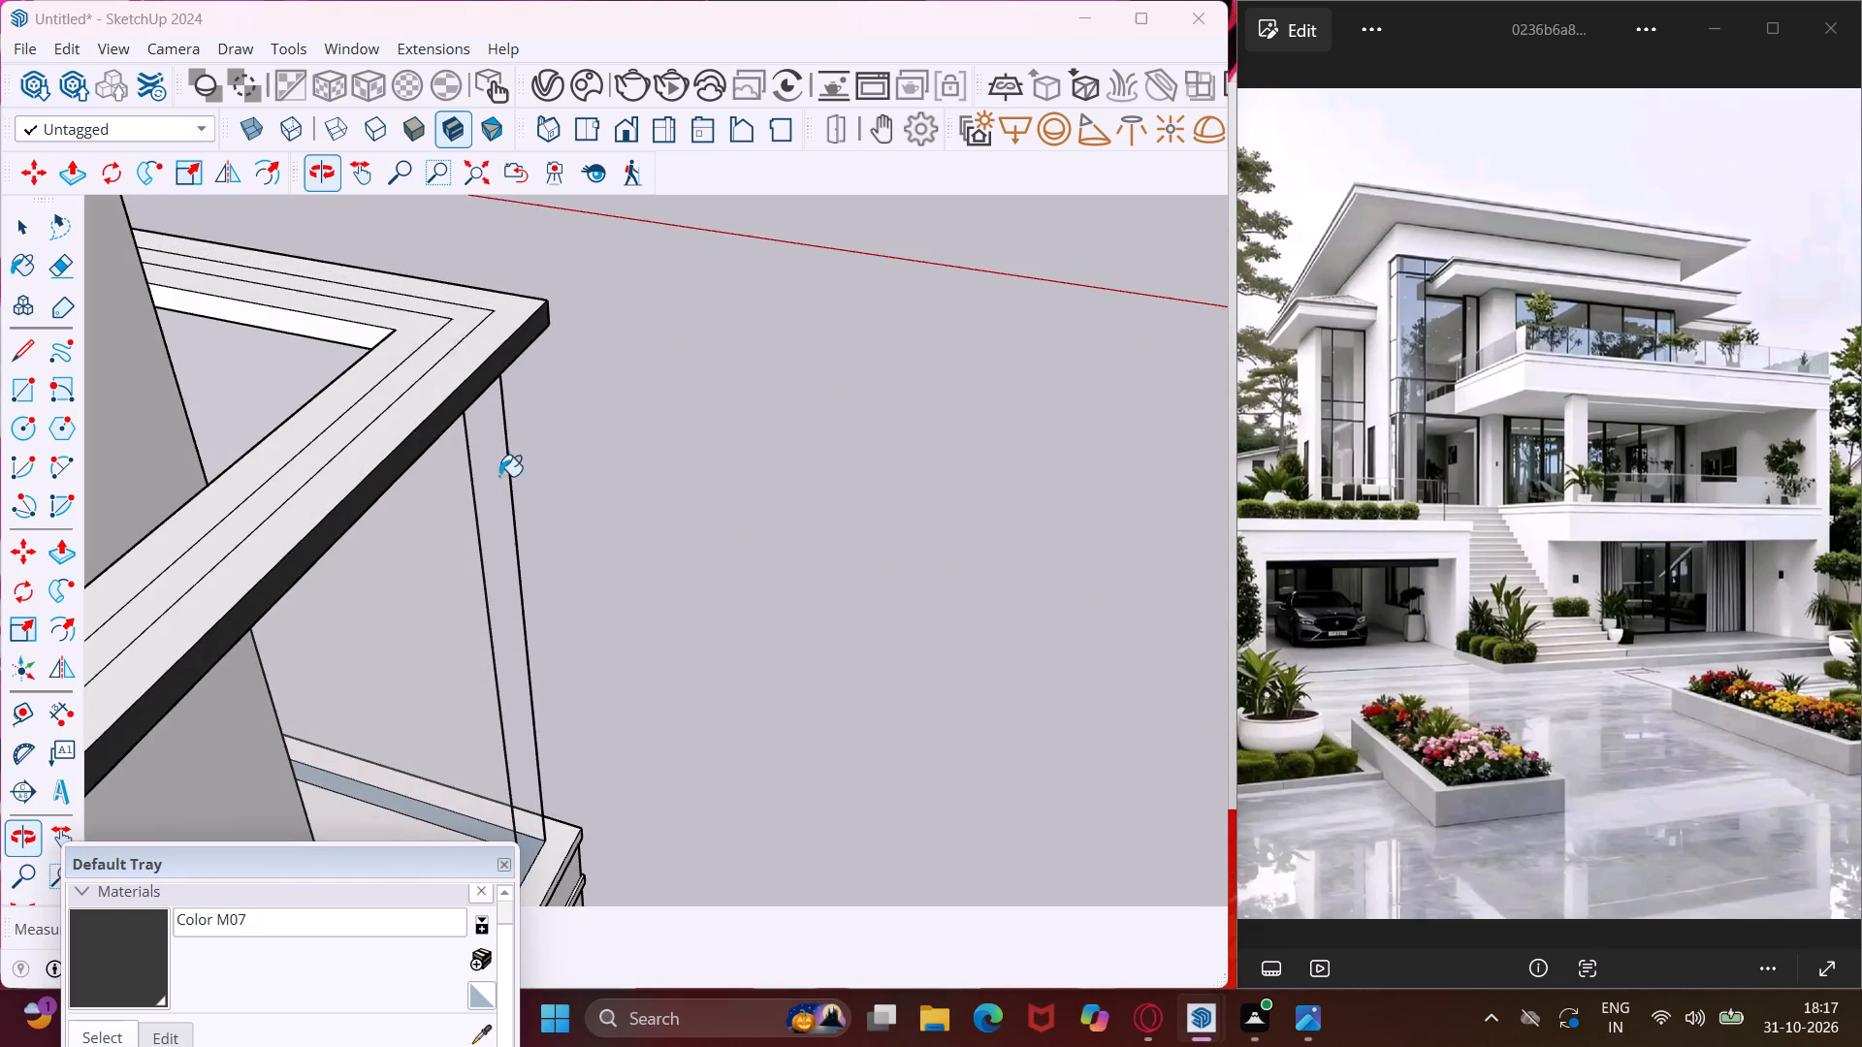
click(367, 386)
click(385, 401)
Paint the inner side faces and the inner underside band of that middle balcony handrail with Color M07.
middle_drag(401, 399, 411, 398)
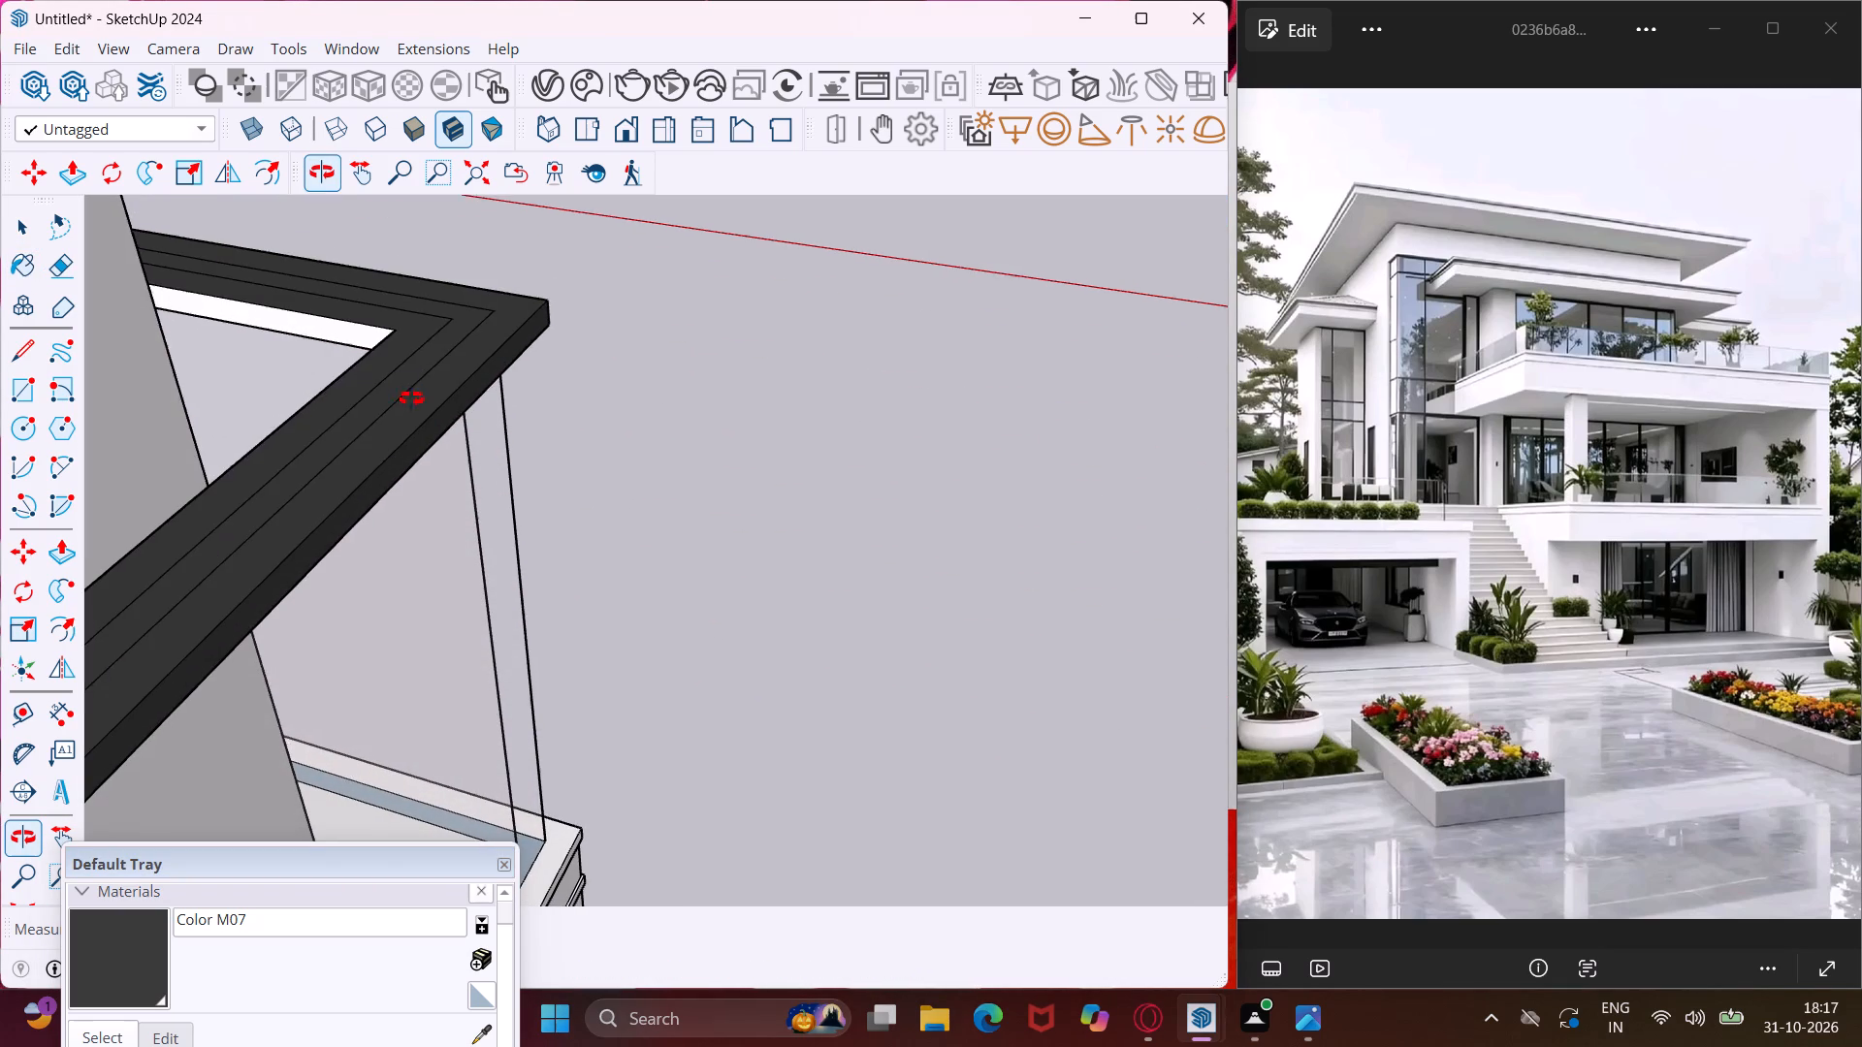
middle_drag(411, 398, 691, 324)
click(603, 487)
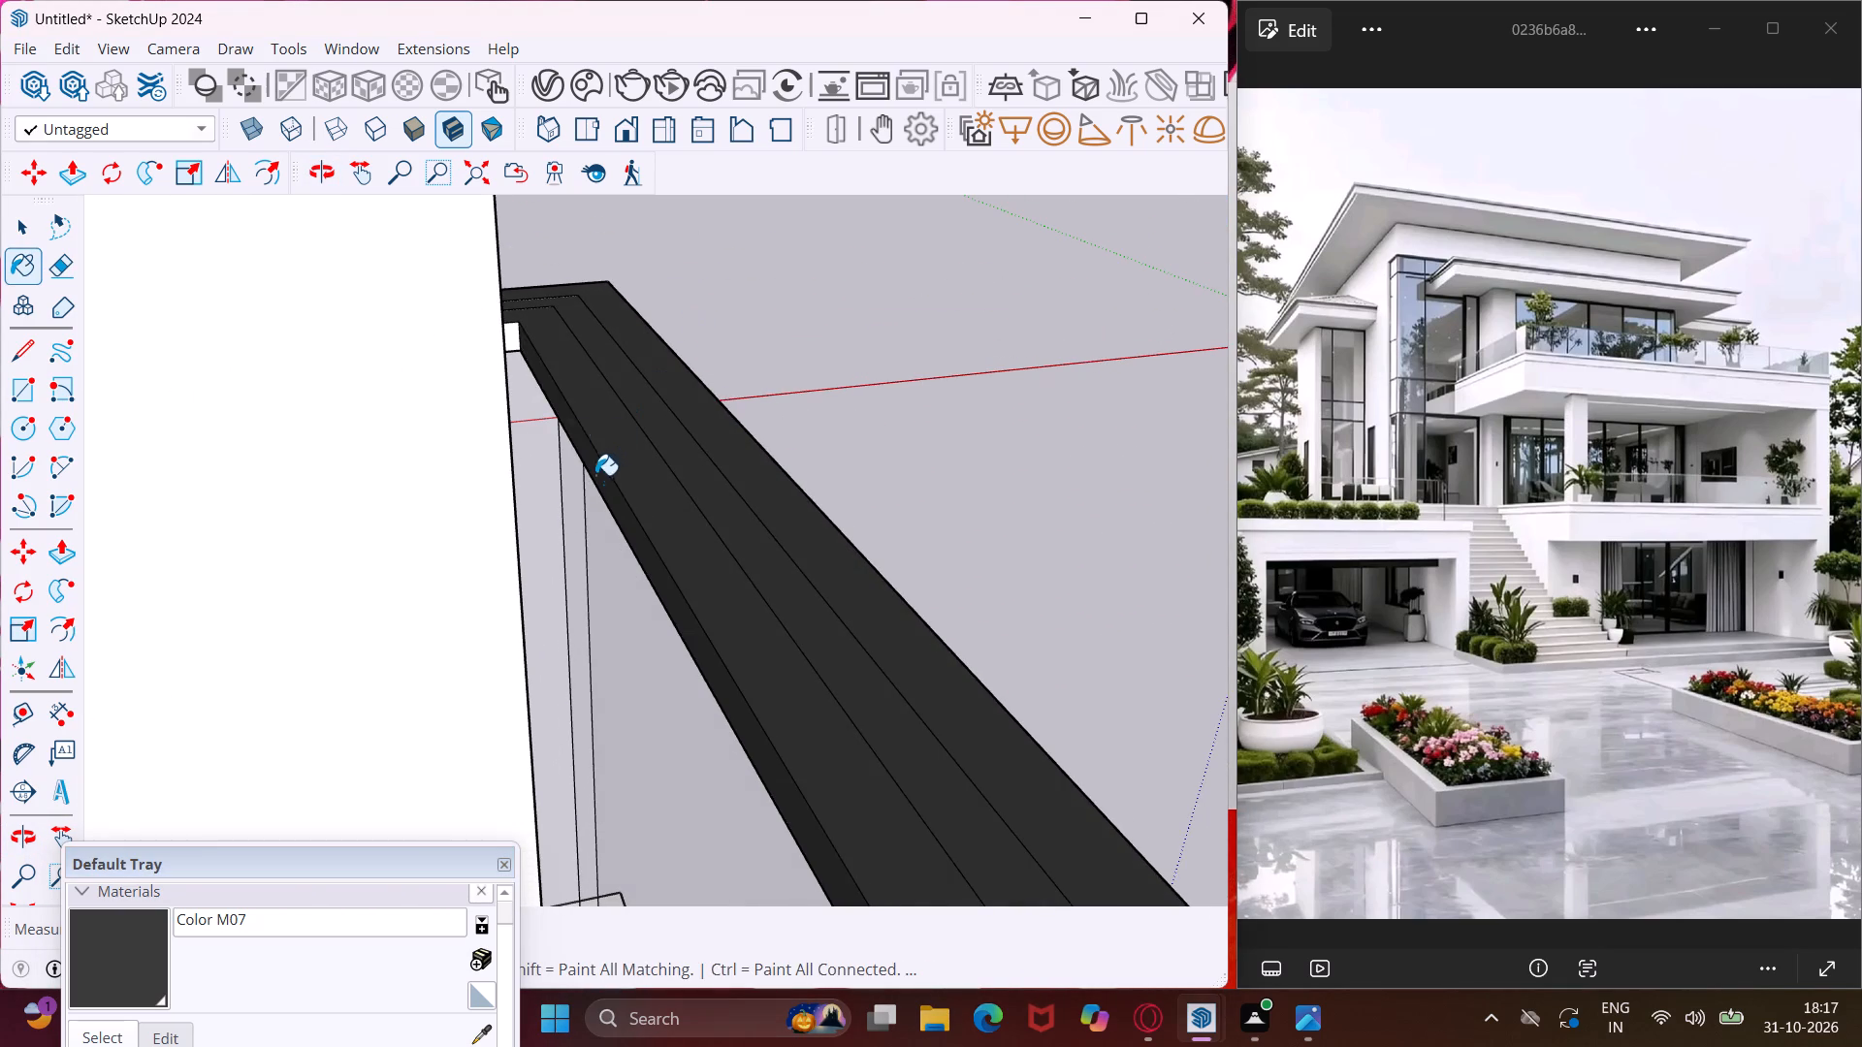
click(509, 342)
middle_drag(553, 424, 509, 338)
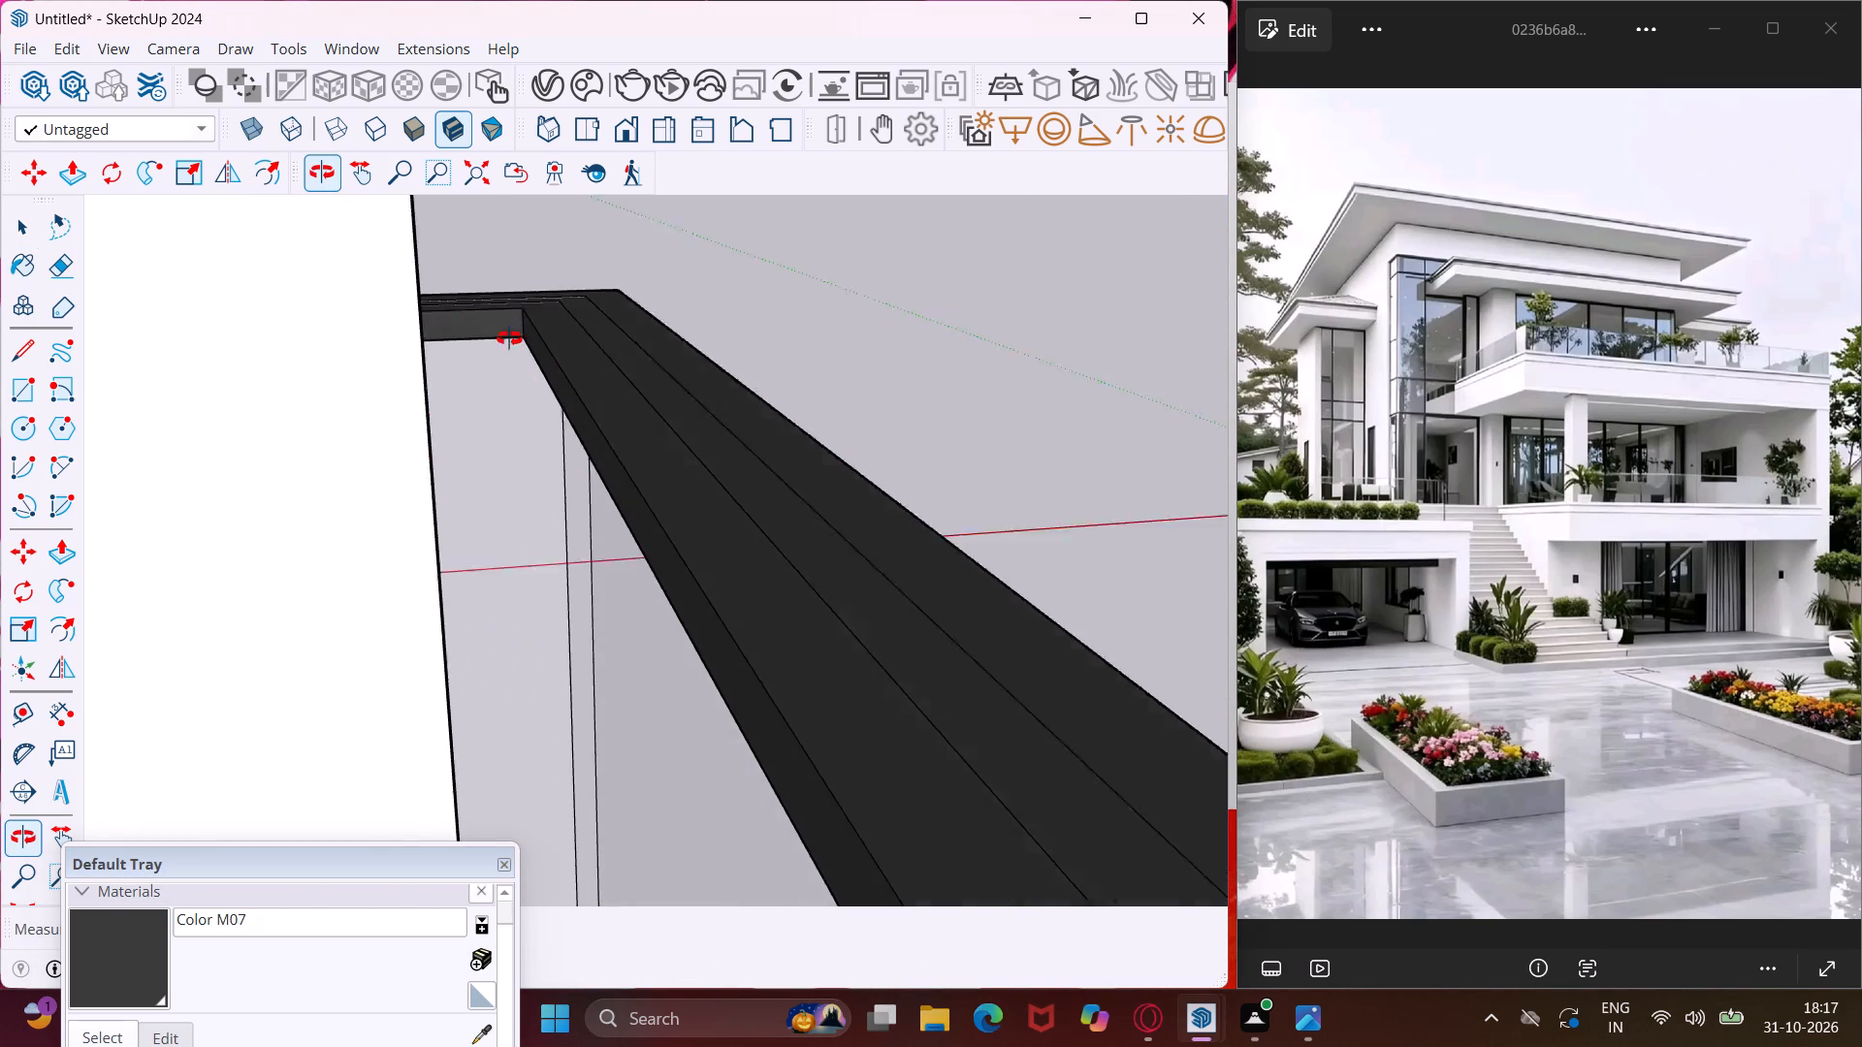
middle_drag(509, 338, 499, 226)
click(572, 263)
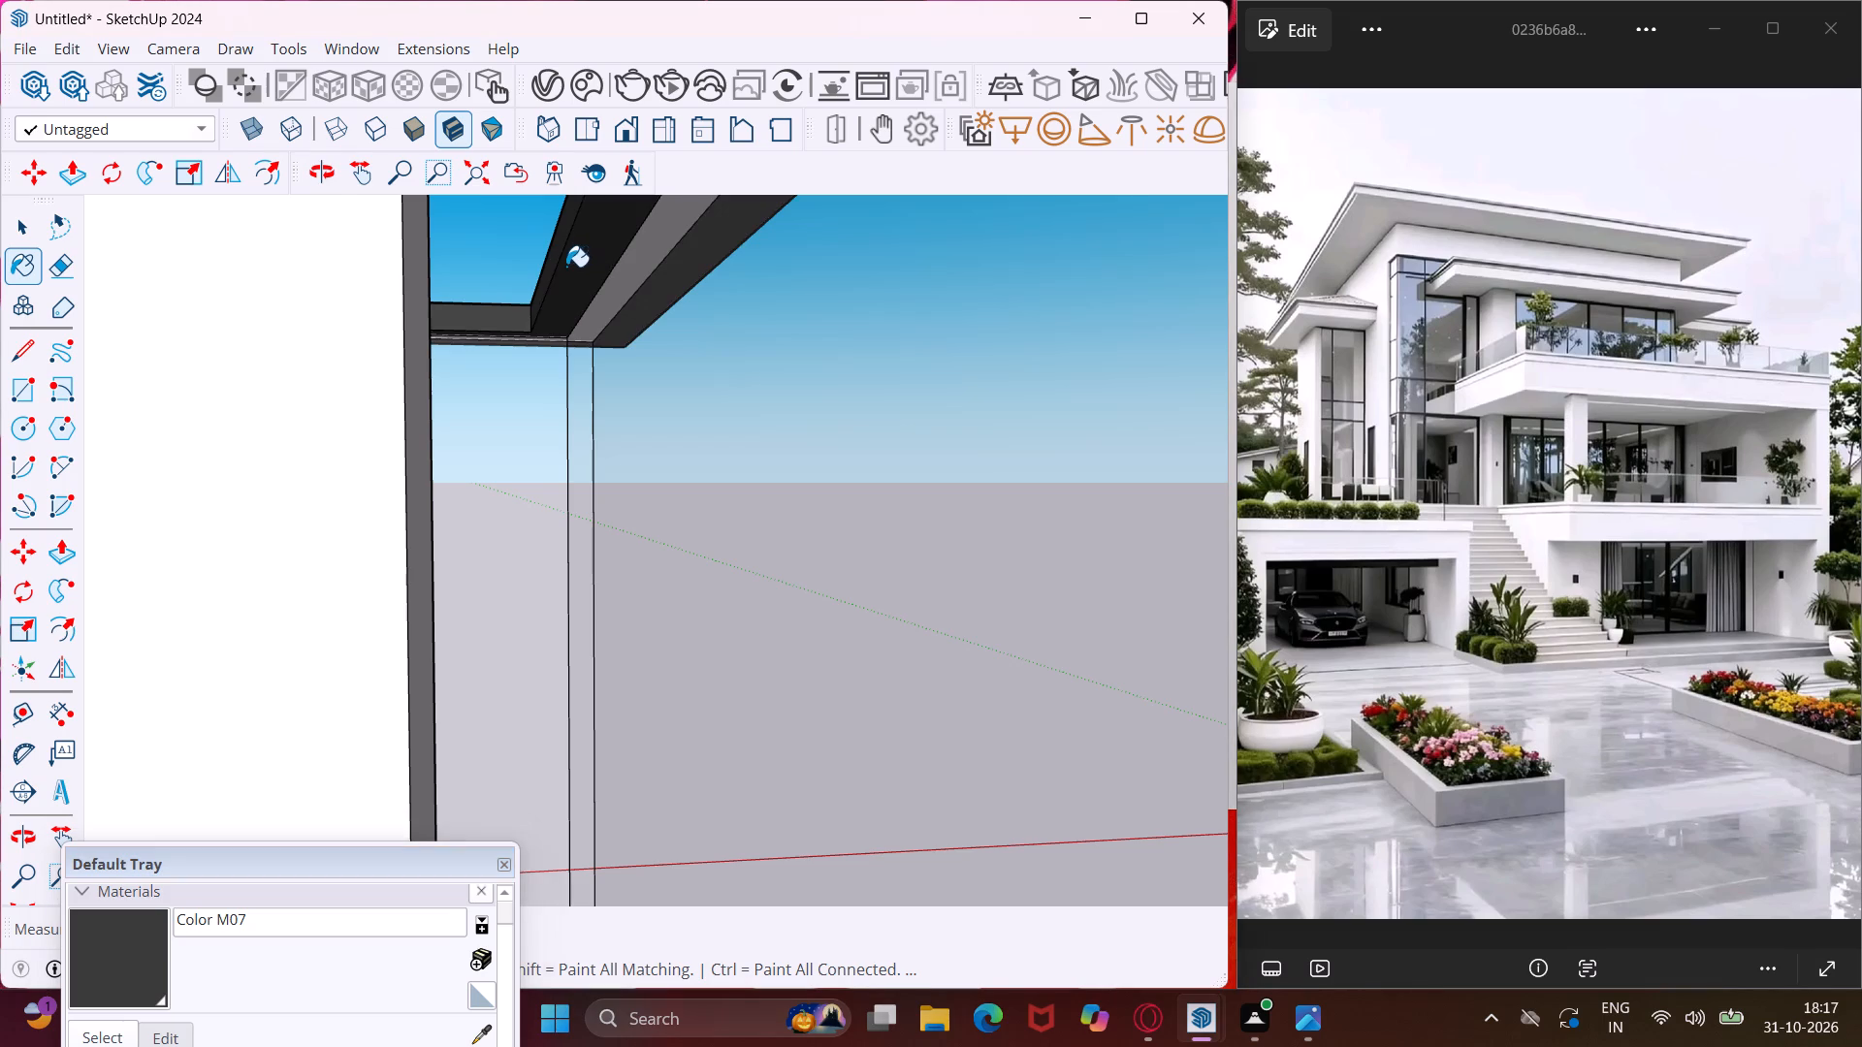
Paint the inner side face, end face and inner underside band of the garage-roof terrace handrail's long run with Color M07.
middle_drag(564, 267, 343, 508)
scroll(341, 487, down, 7)
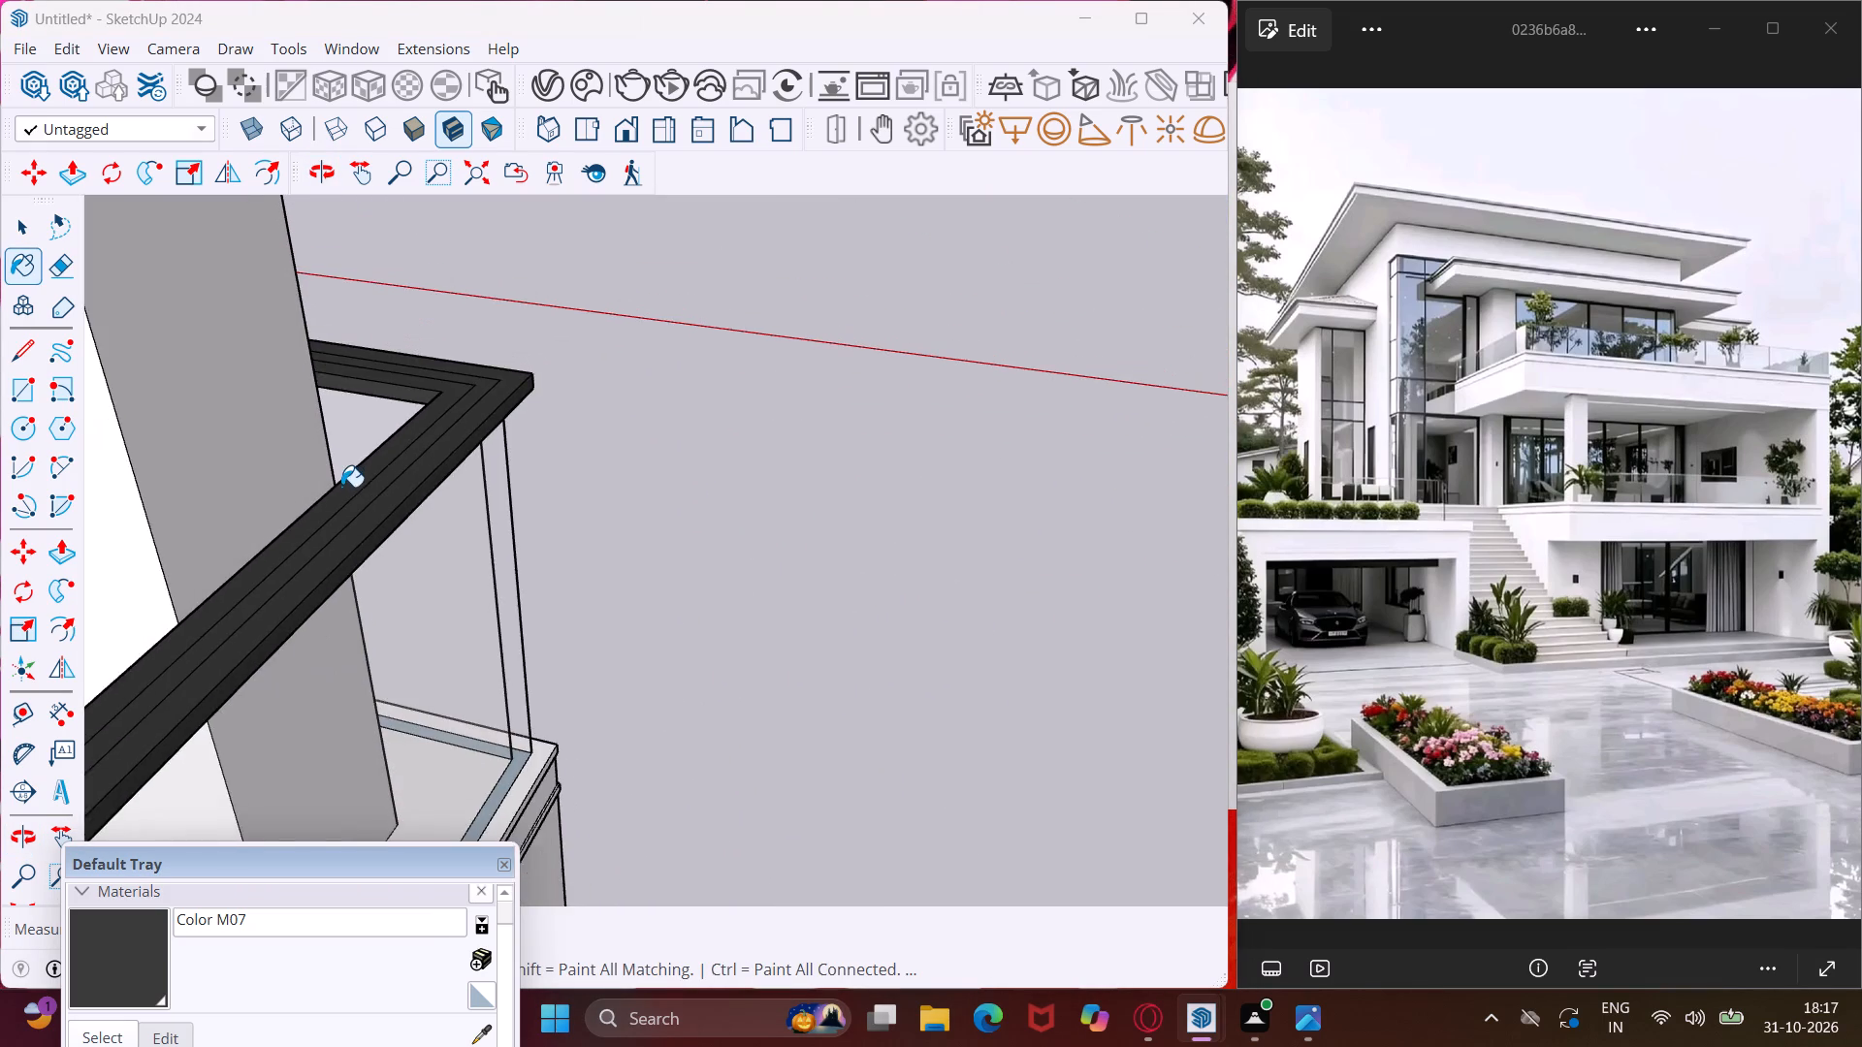
scroll(338, 486, down, 7)
scroll(338, 505, up, 1)
scroll(339, 508, down, 19)
scroll(354, 517, down, 5)
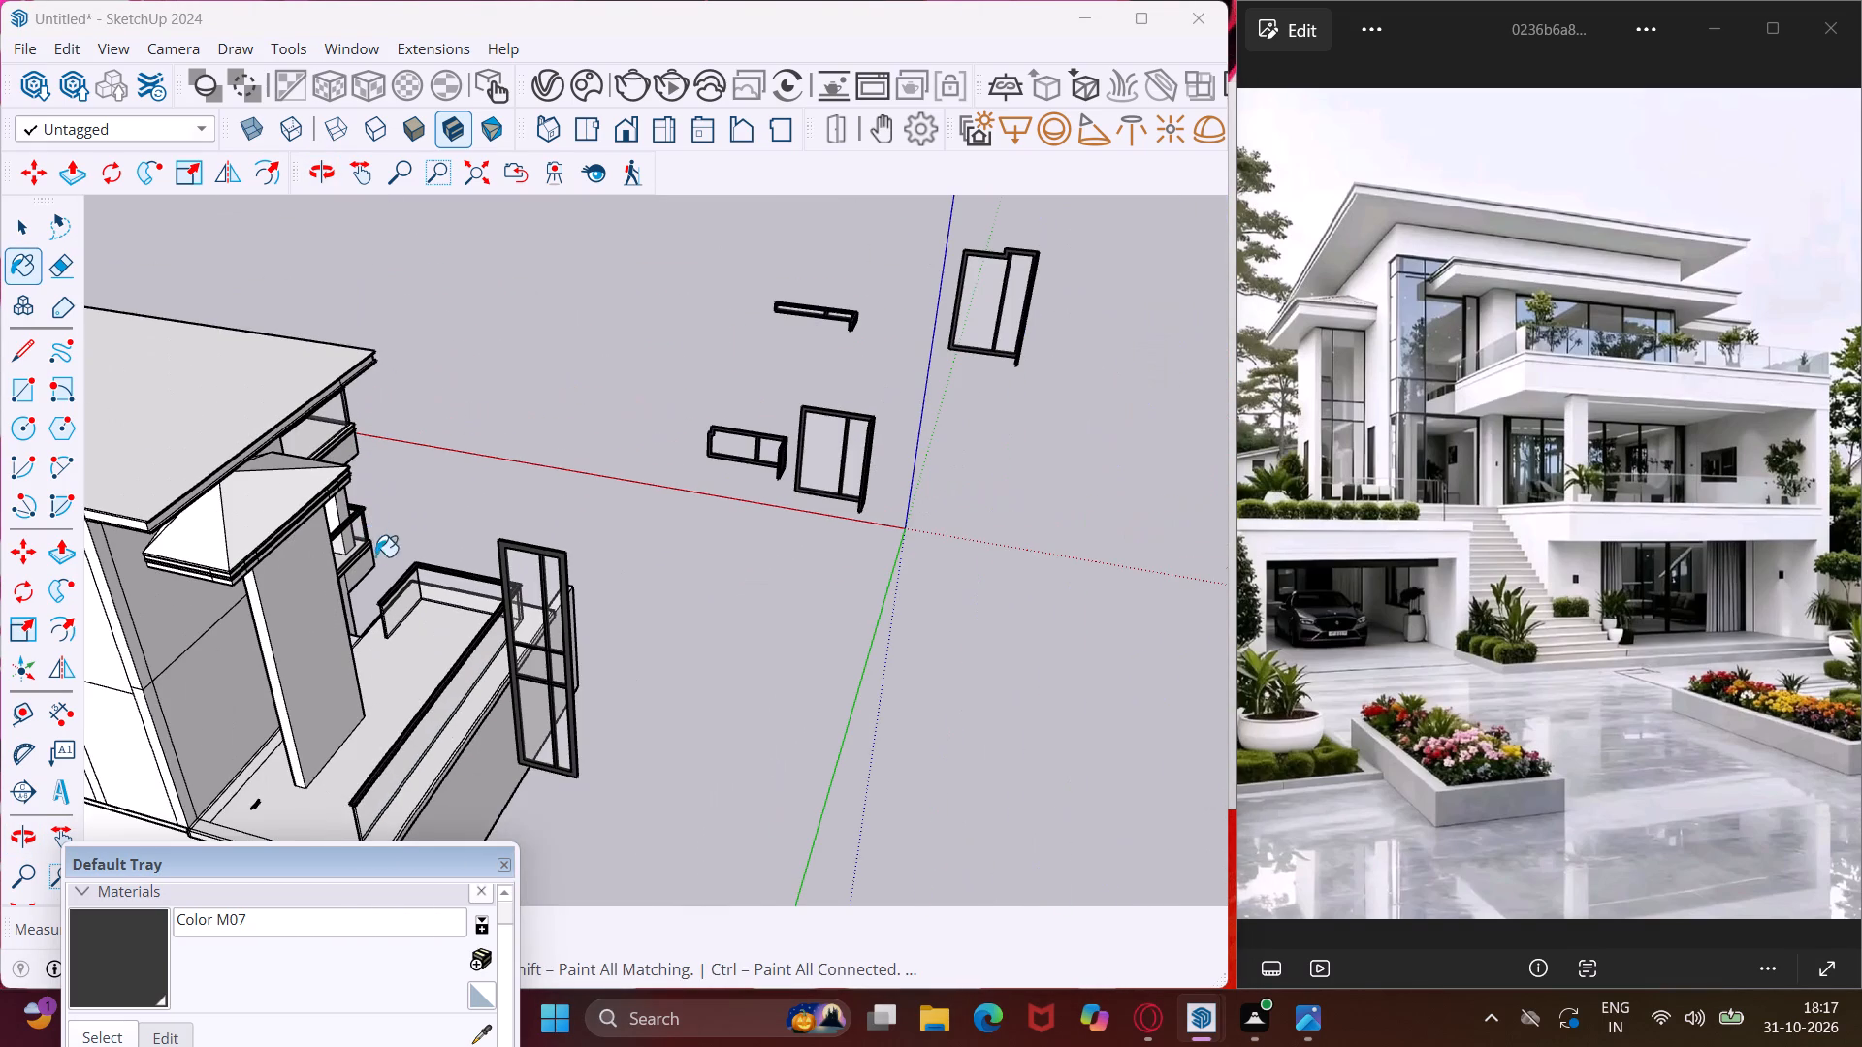
middle_drag(380, 768, 719, 455)
scroll(664, 583, up, 16)
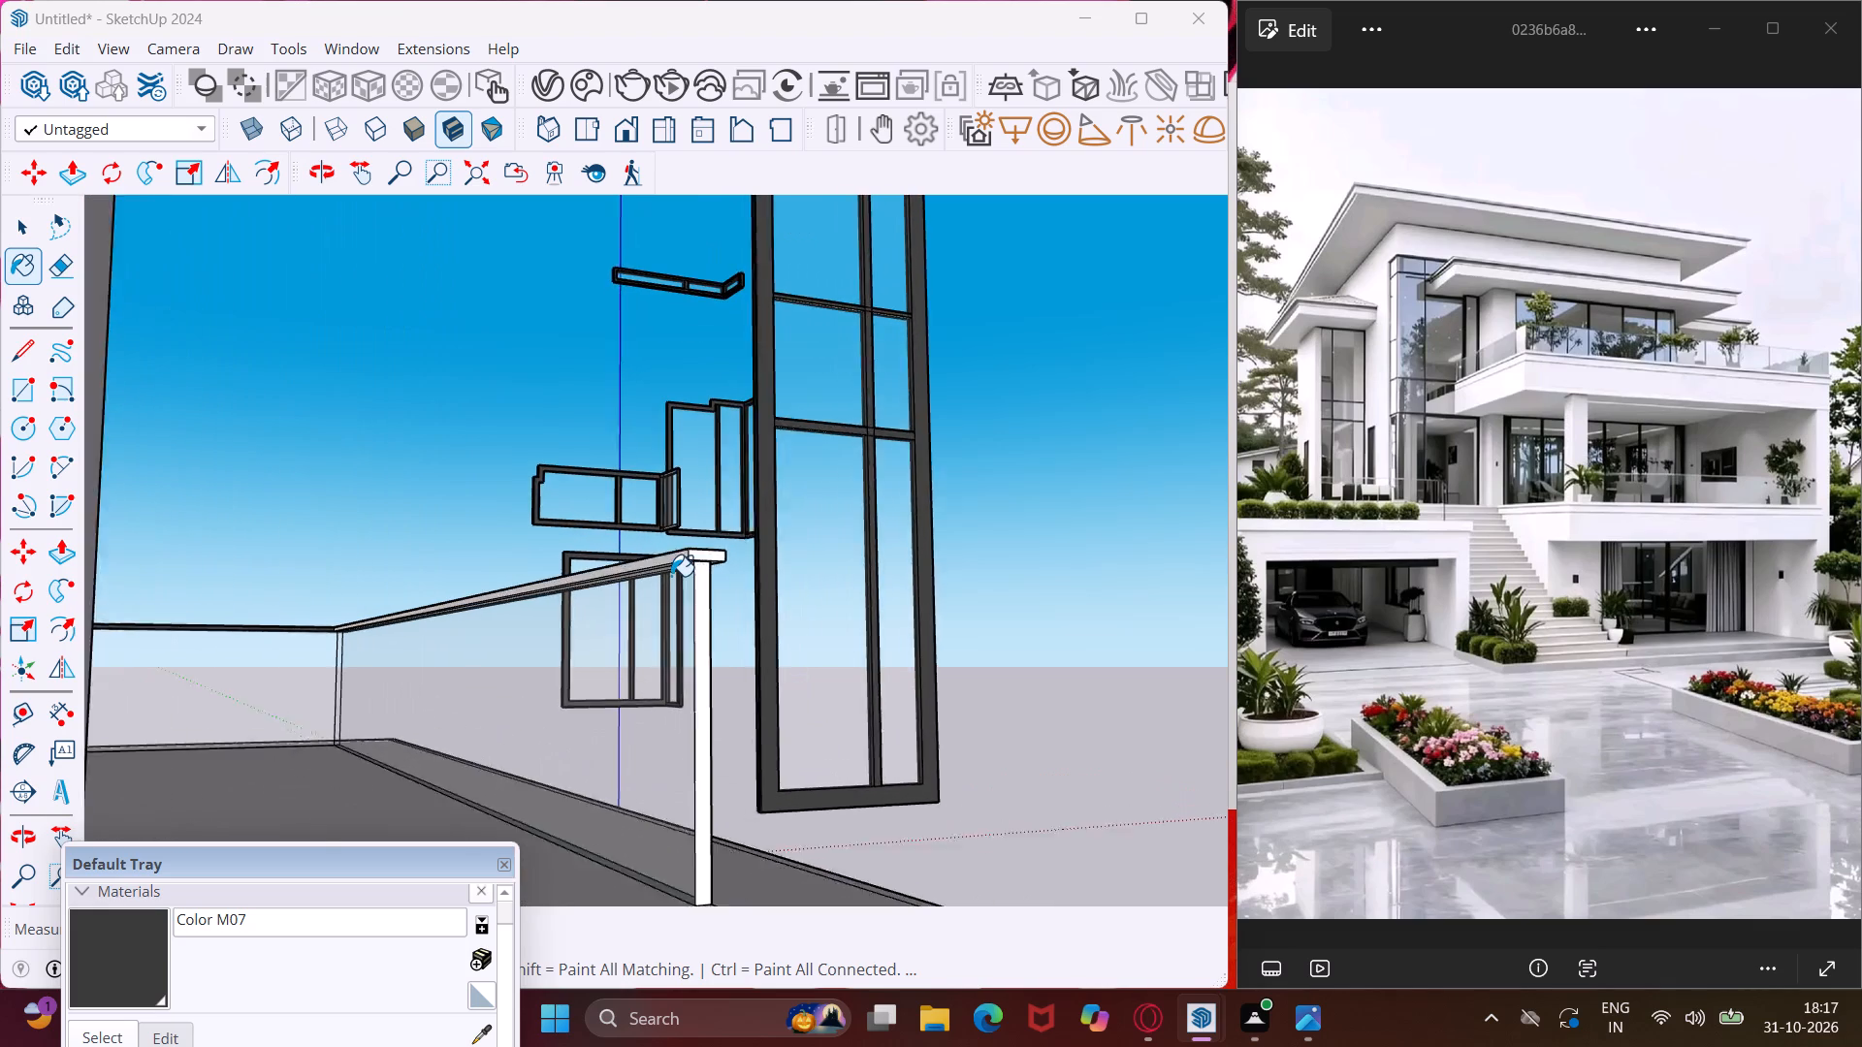
scroll(671, 576, up, 5)
click(678, 544)
click(728, 542)
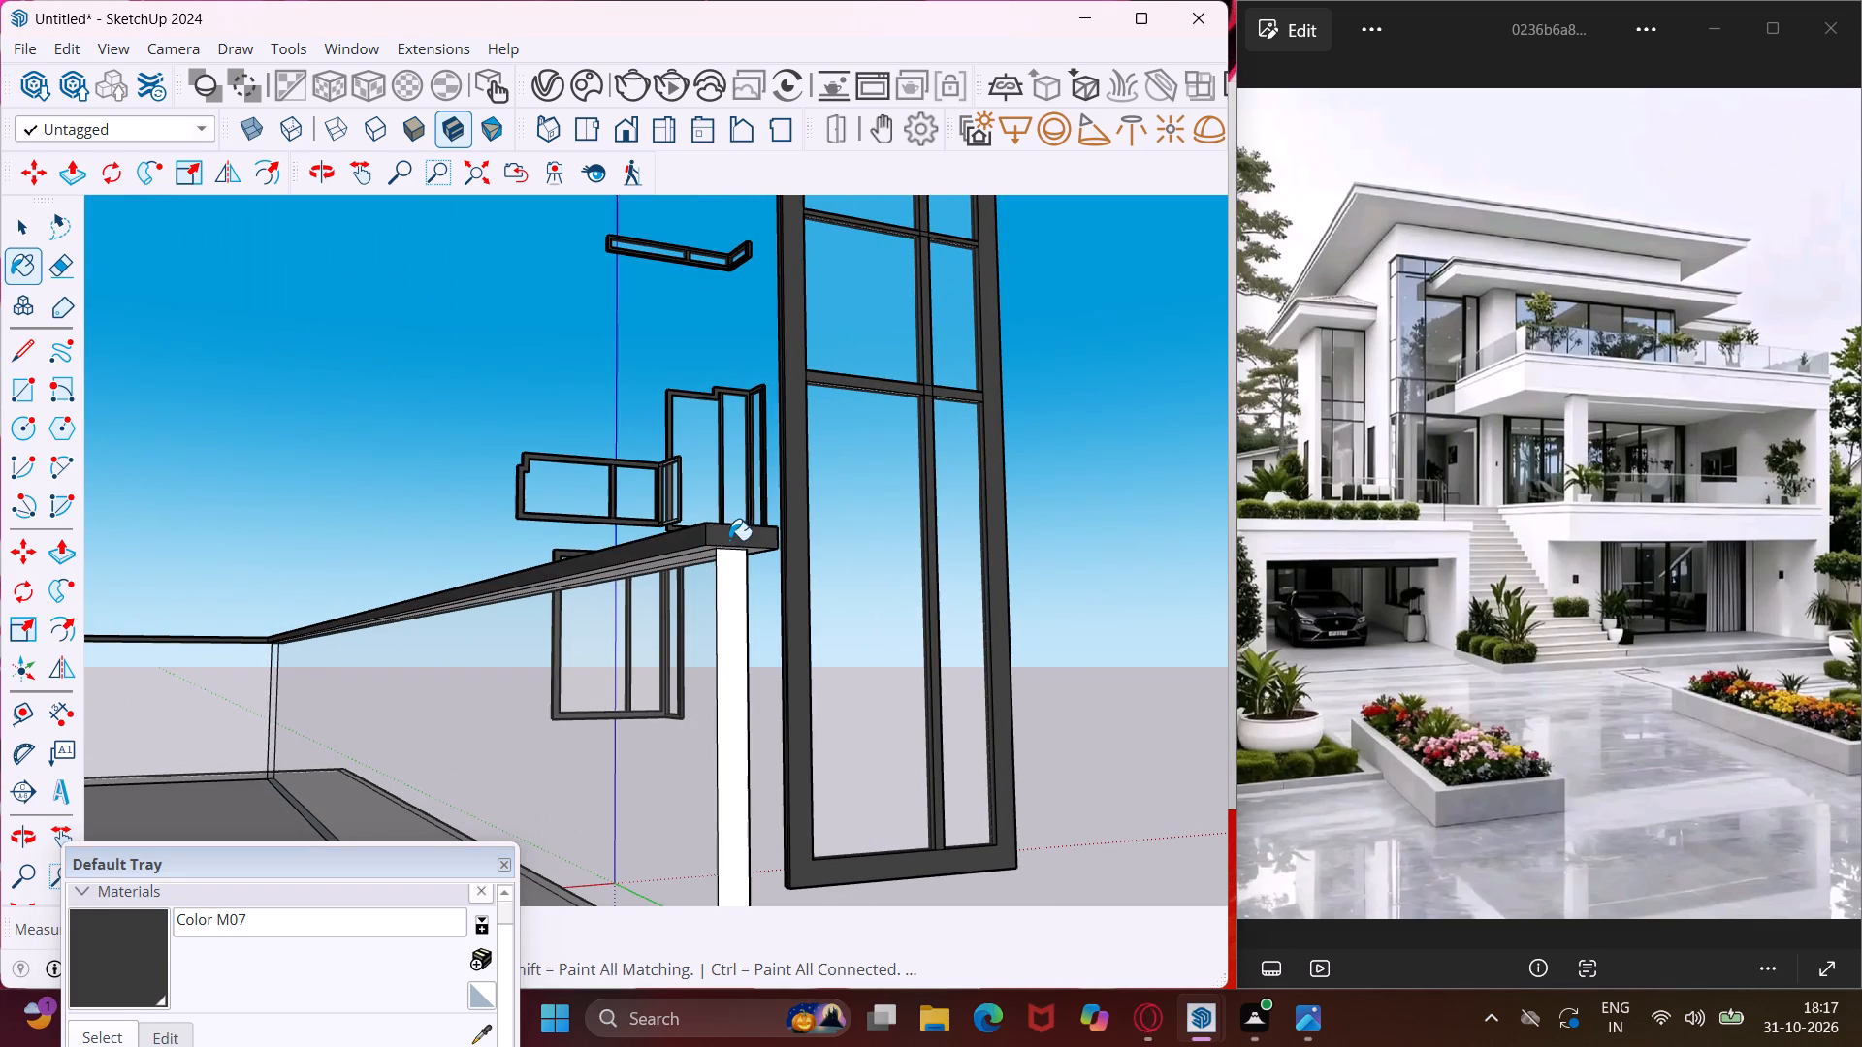
middle_drag(694, 526, 643, 415)
scroll(687, 580, up, 6)
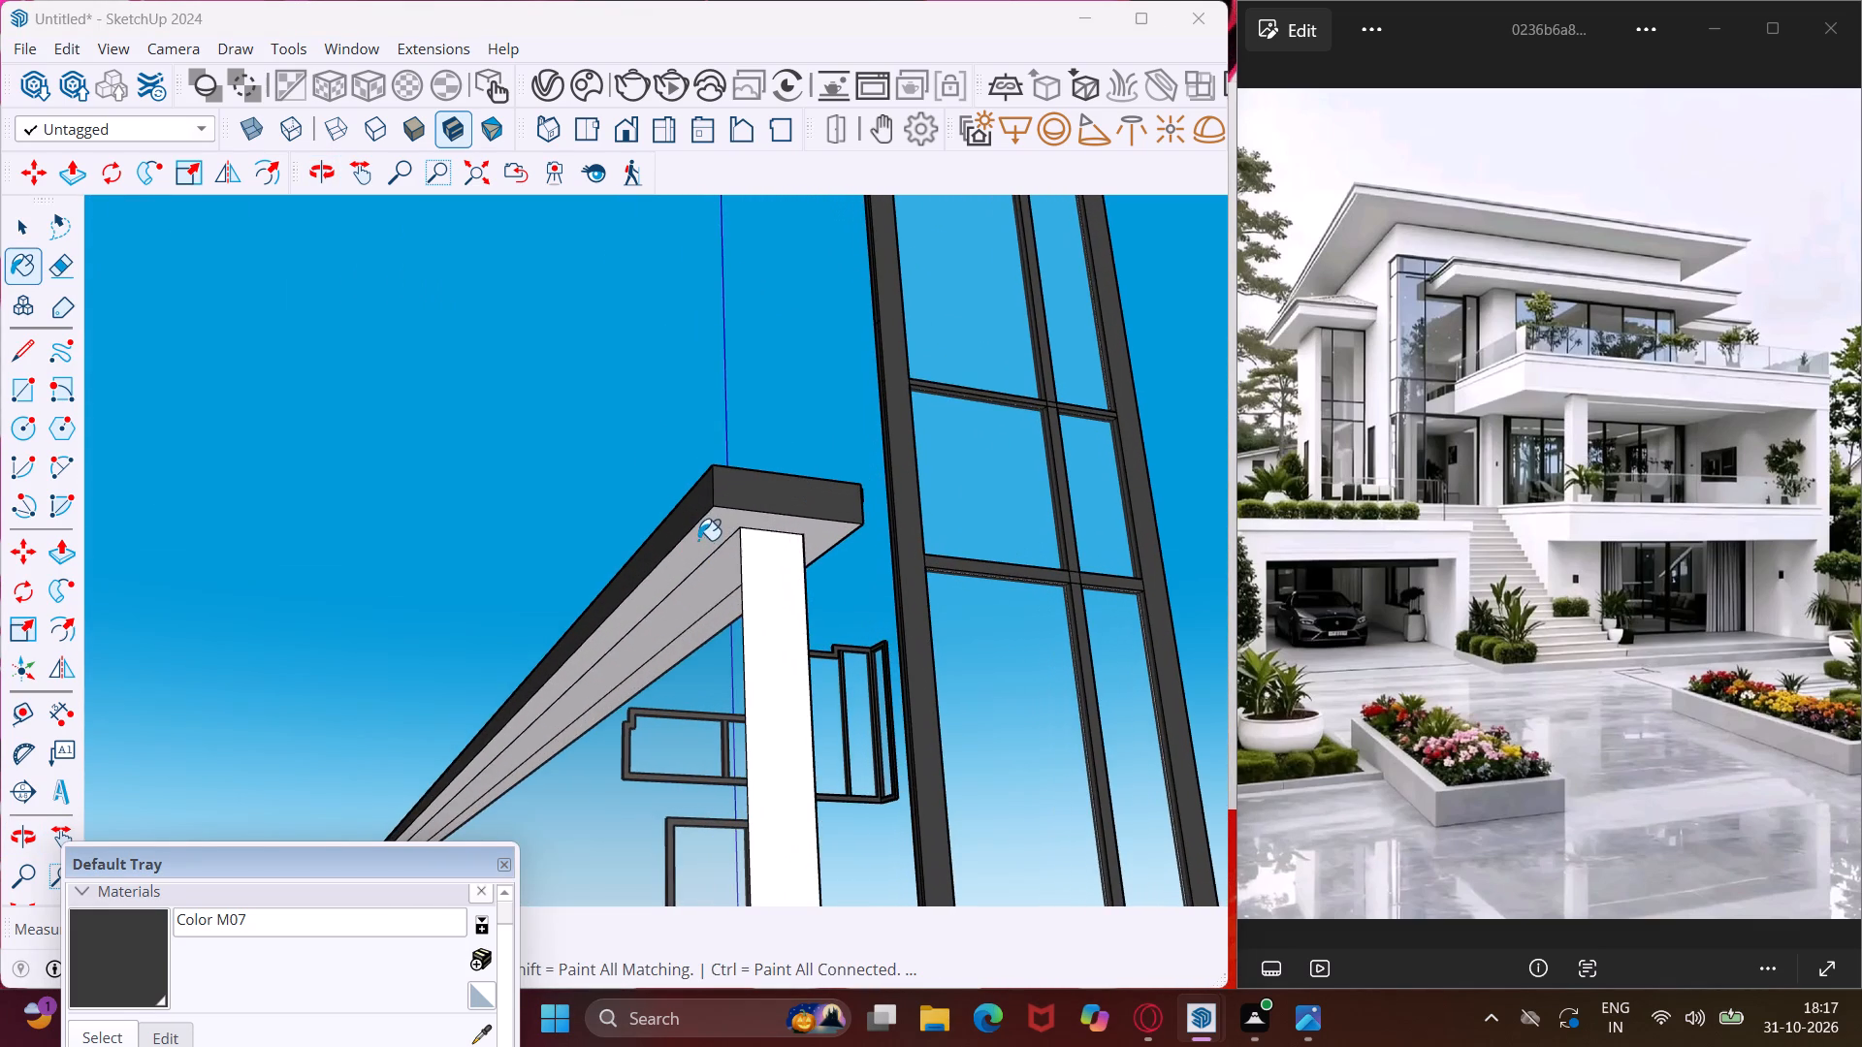
click(699, 538)
Paint the outer side face of the garage-roof terrace handrail's long run with Color M07.
middle_drag(724, 505, 689, 840)
scroll(690, 748, down, 2)
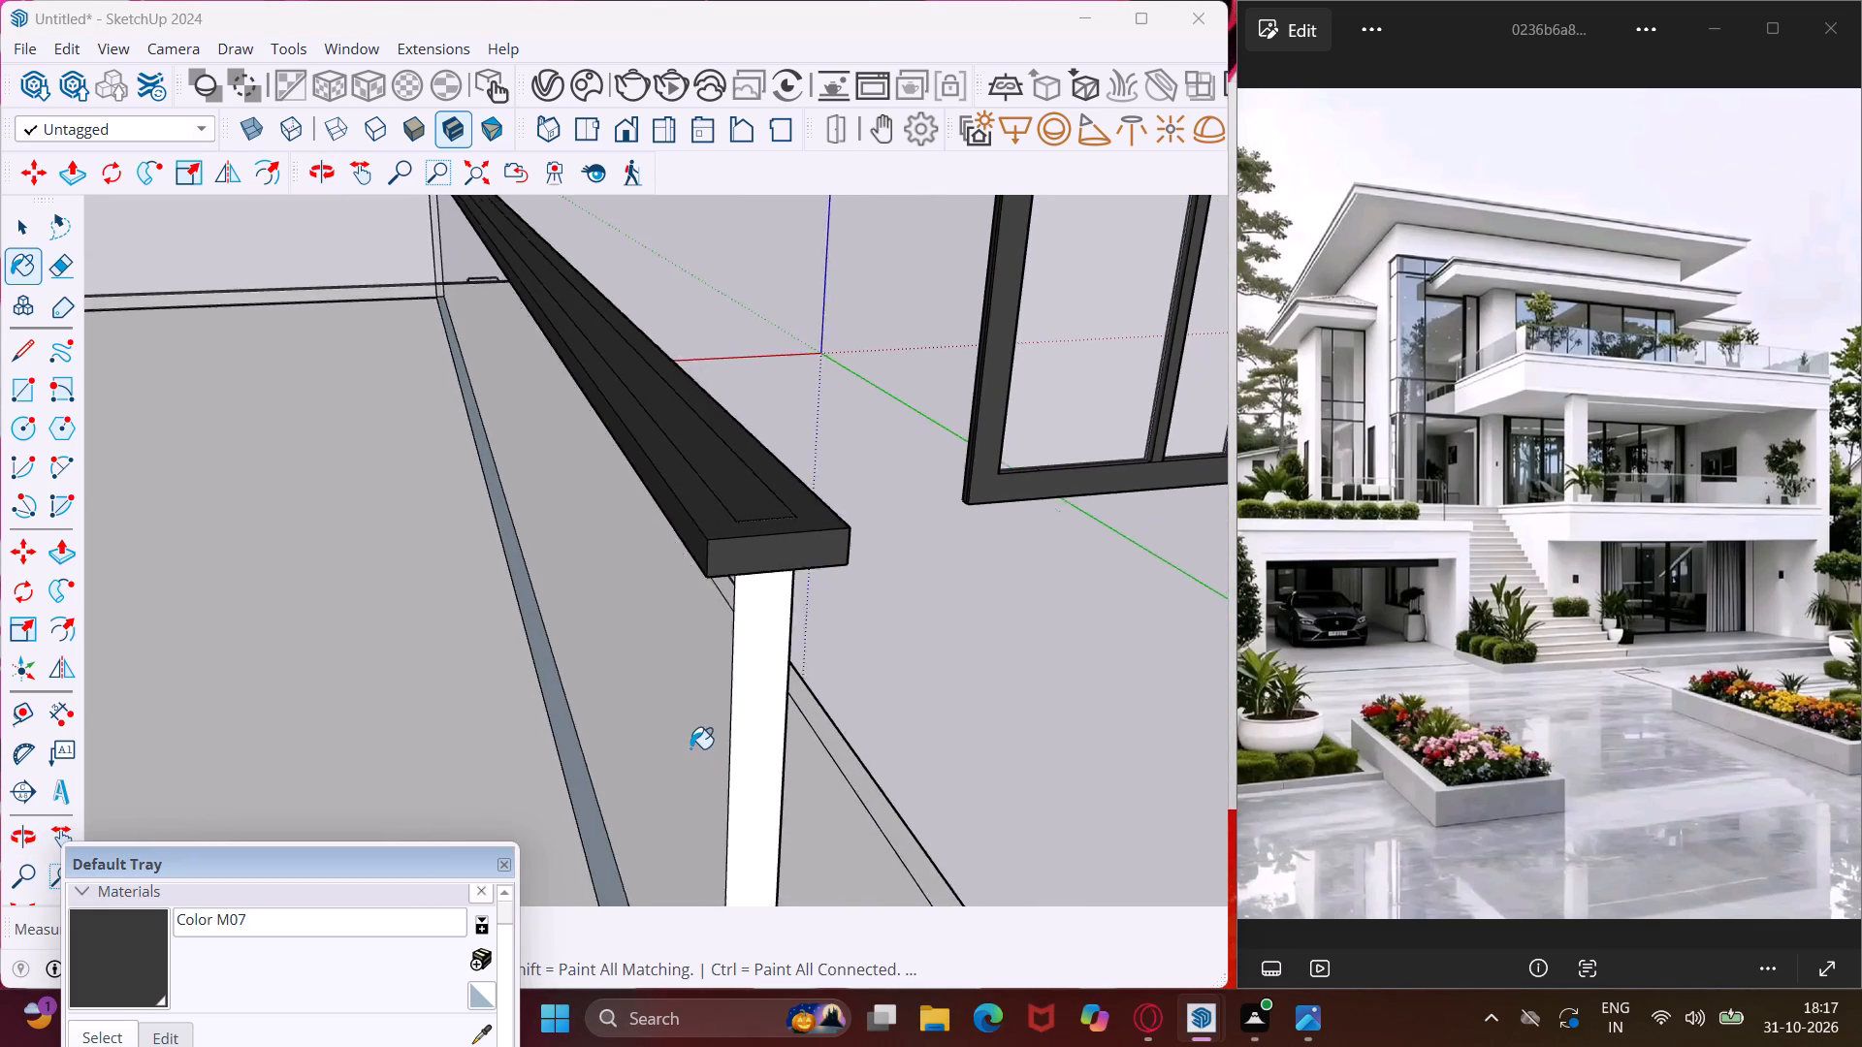
scroll(690, 748, down, 10)
middle_drag(713, 705, 356, 620)
scroll(356, 620, down, 1)
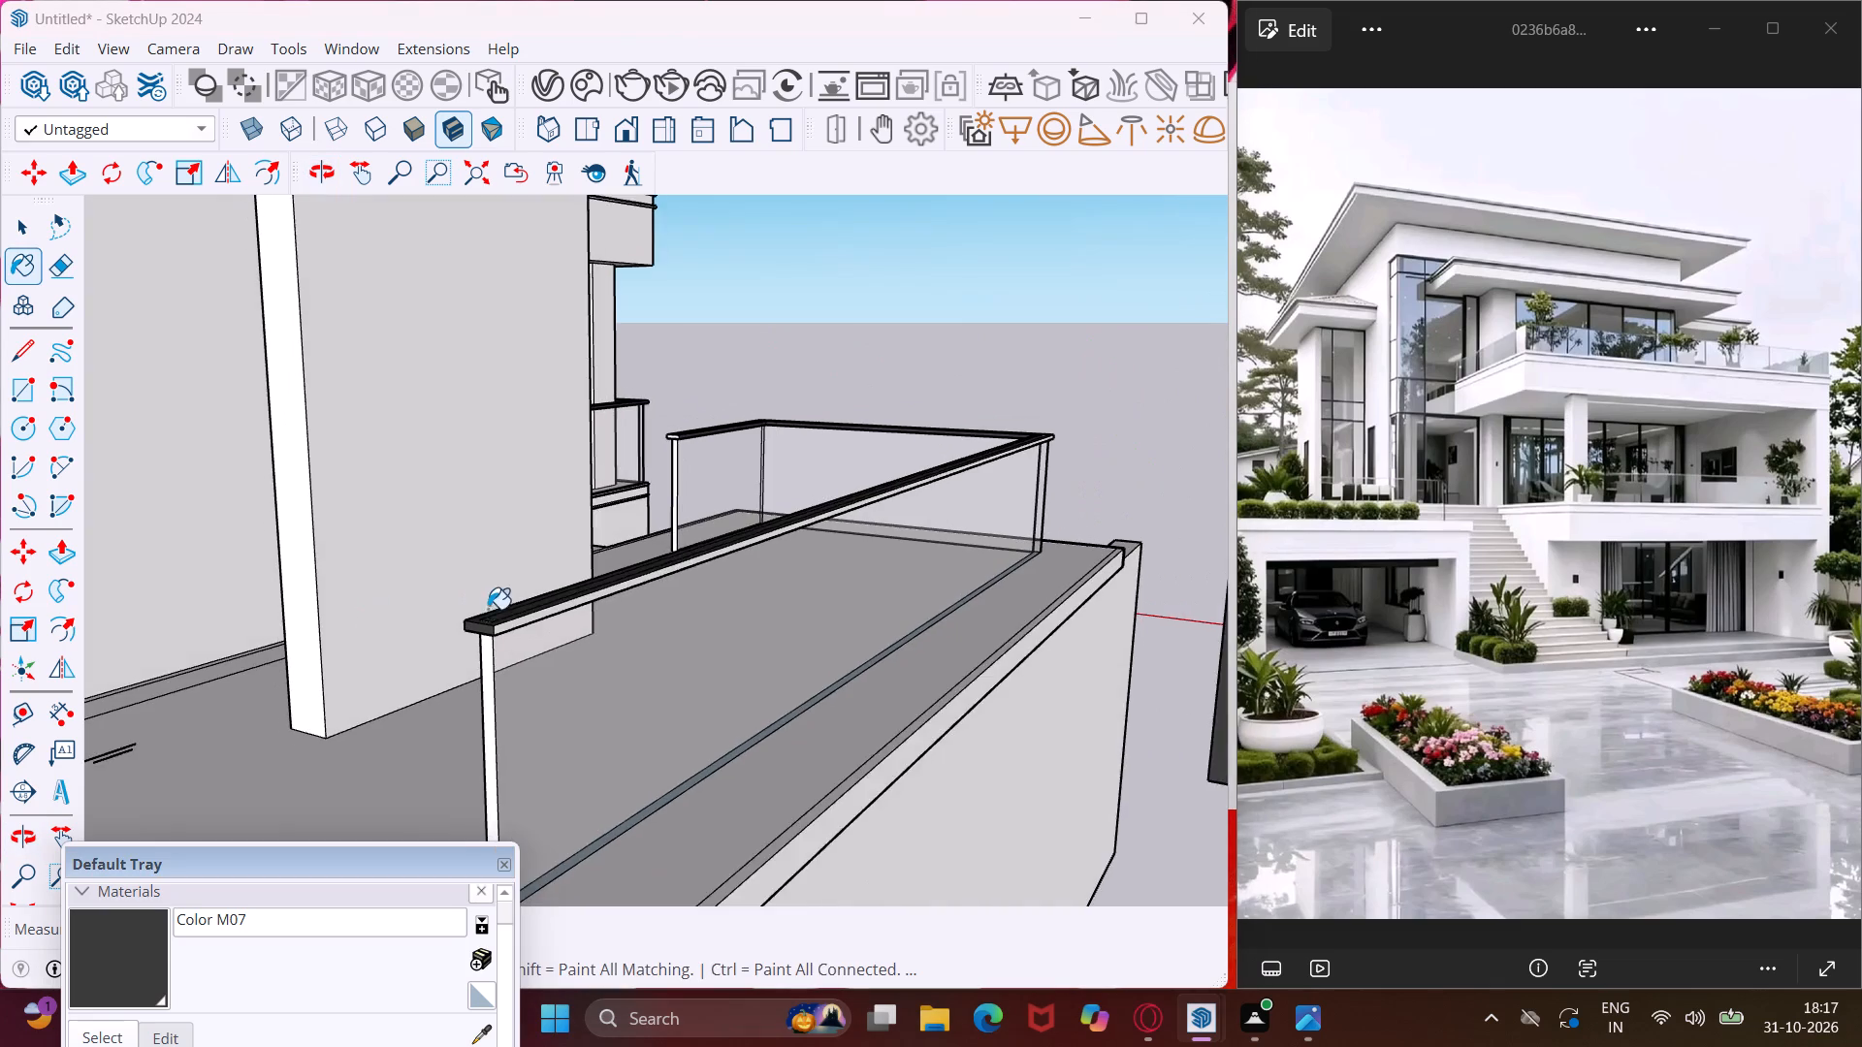
scroll(494, 610, up, 7)
click(505, 642)
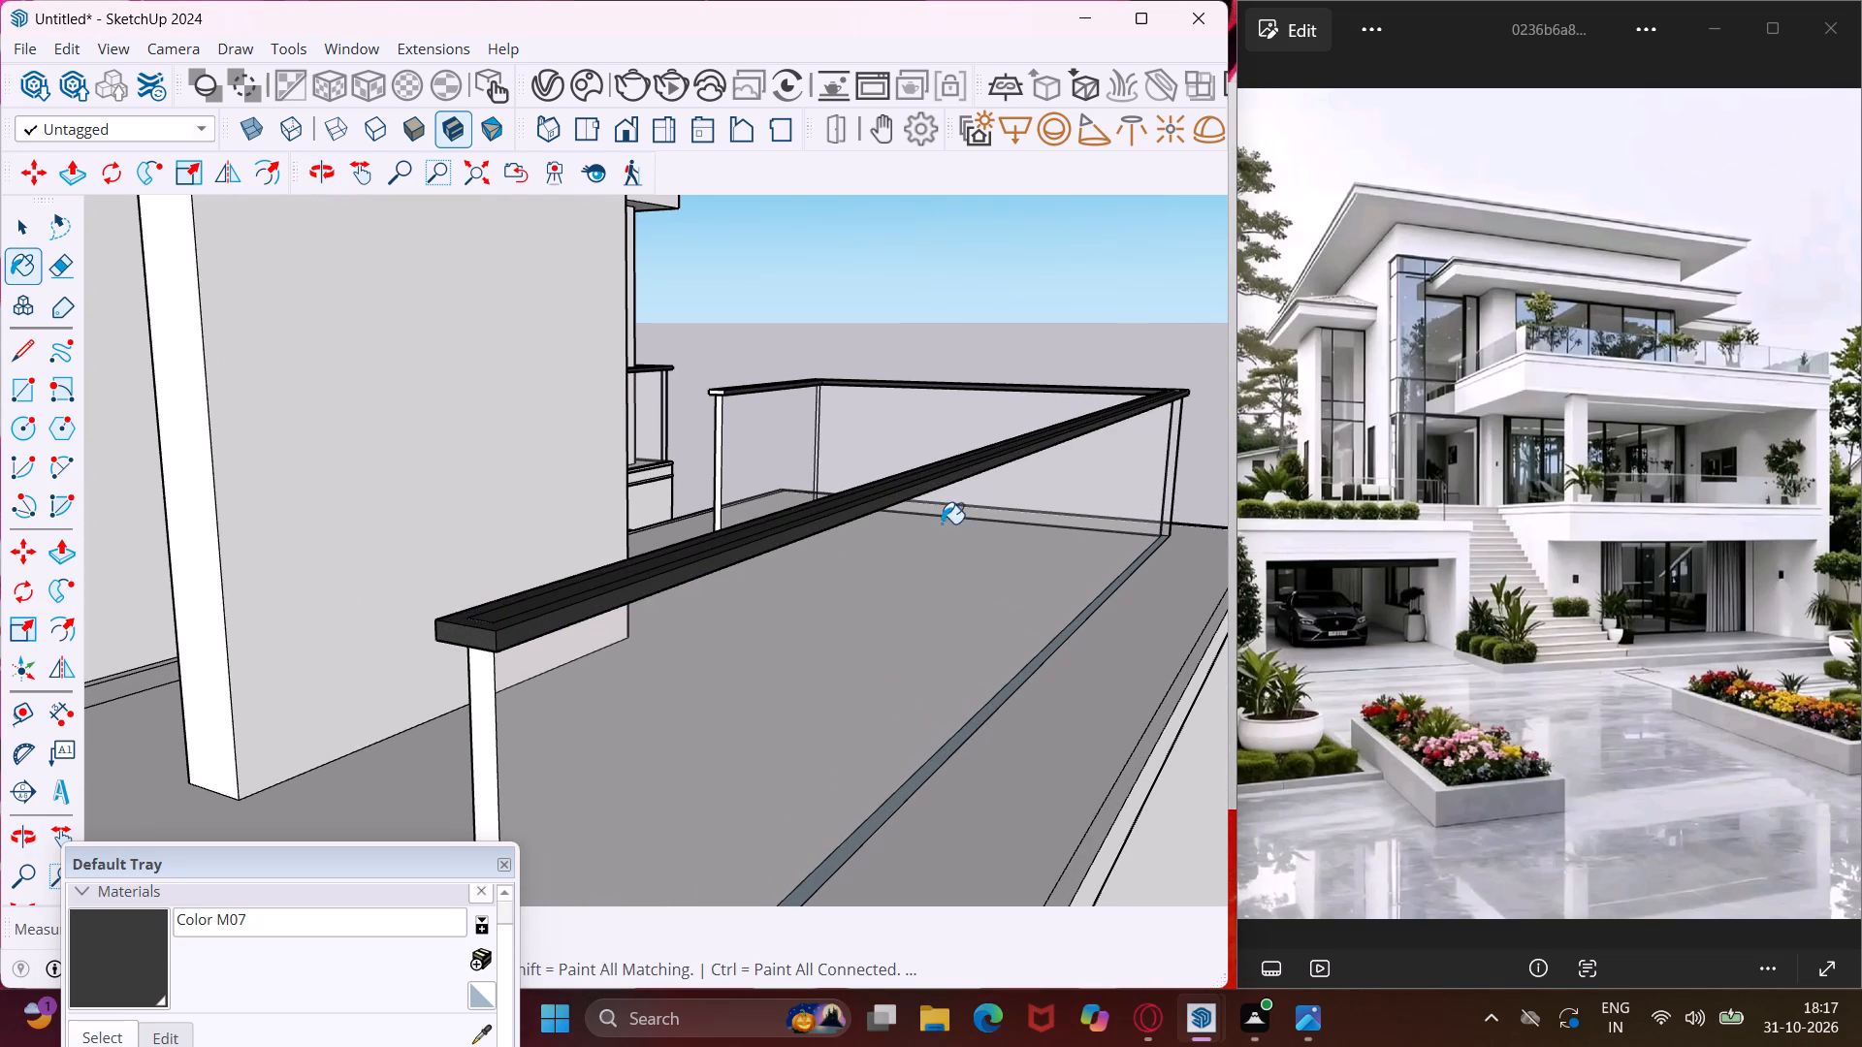
Paint the end face of the terrace handrail's short return beside the stairs with Color M07, and leave the Paint Bucket.
scroll(680, 399, up, 8)
scroll(848, 406, down, 4)
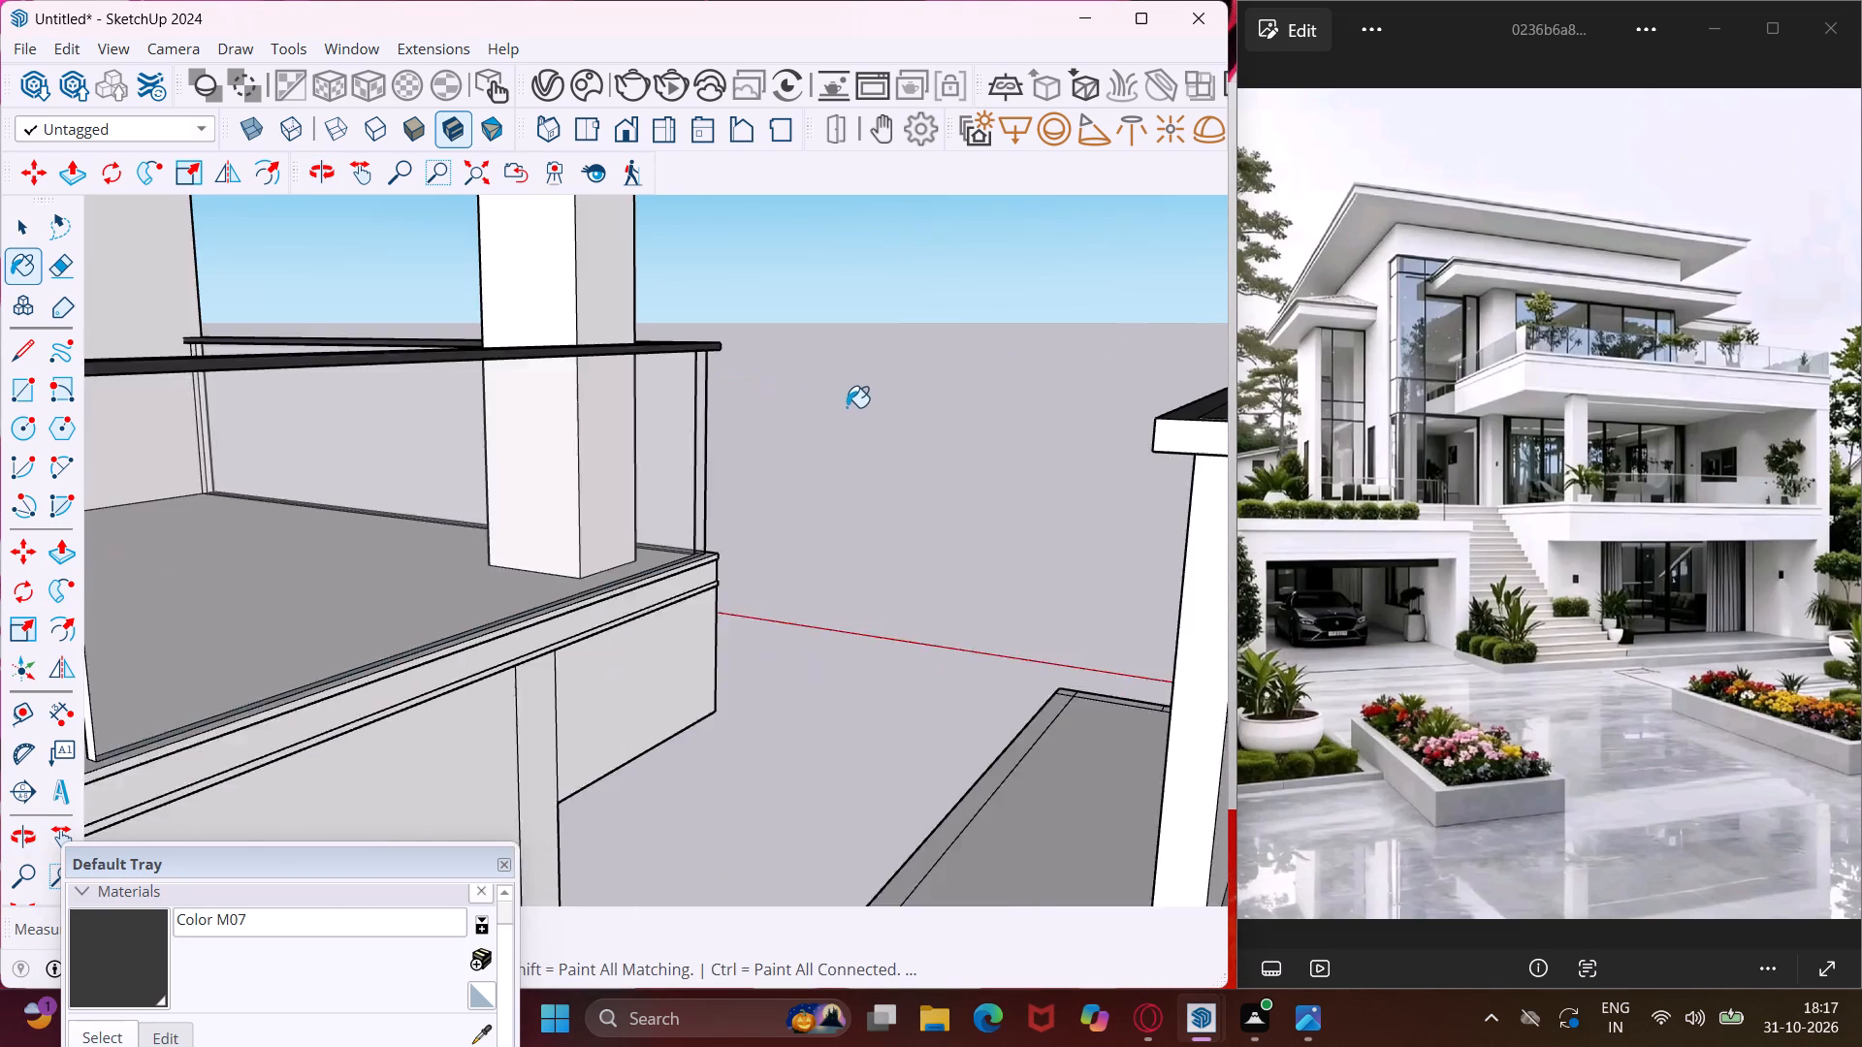
click(1043, 431)
middle_drag(1043, 431, 966, 339)
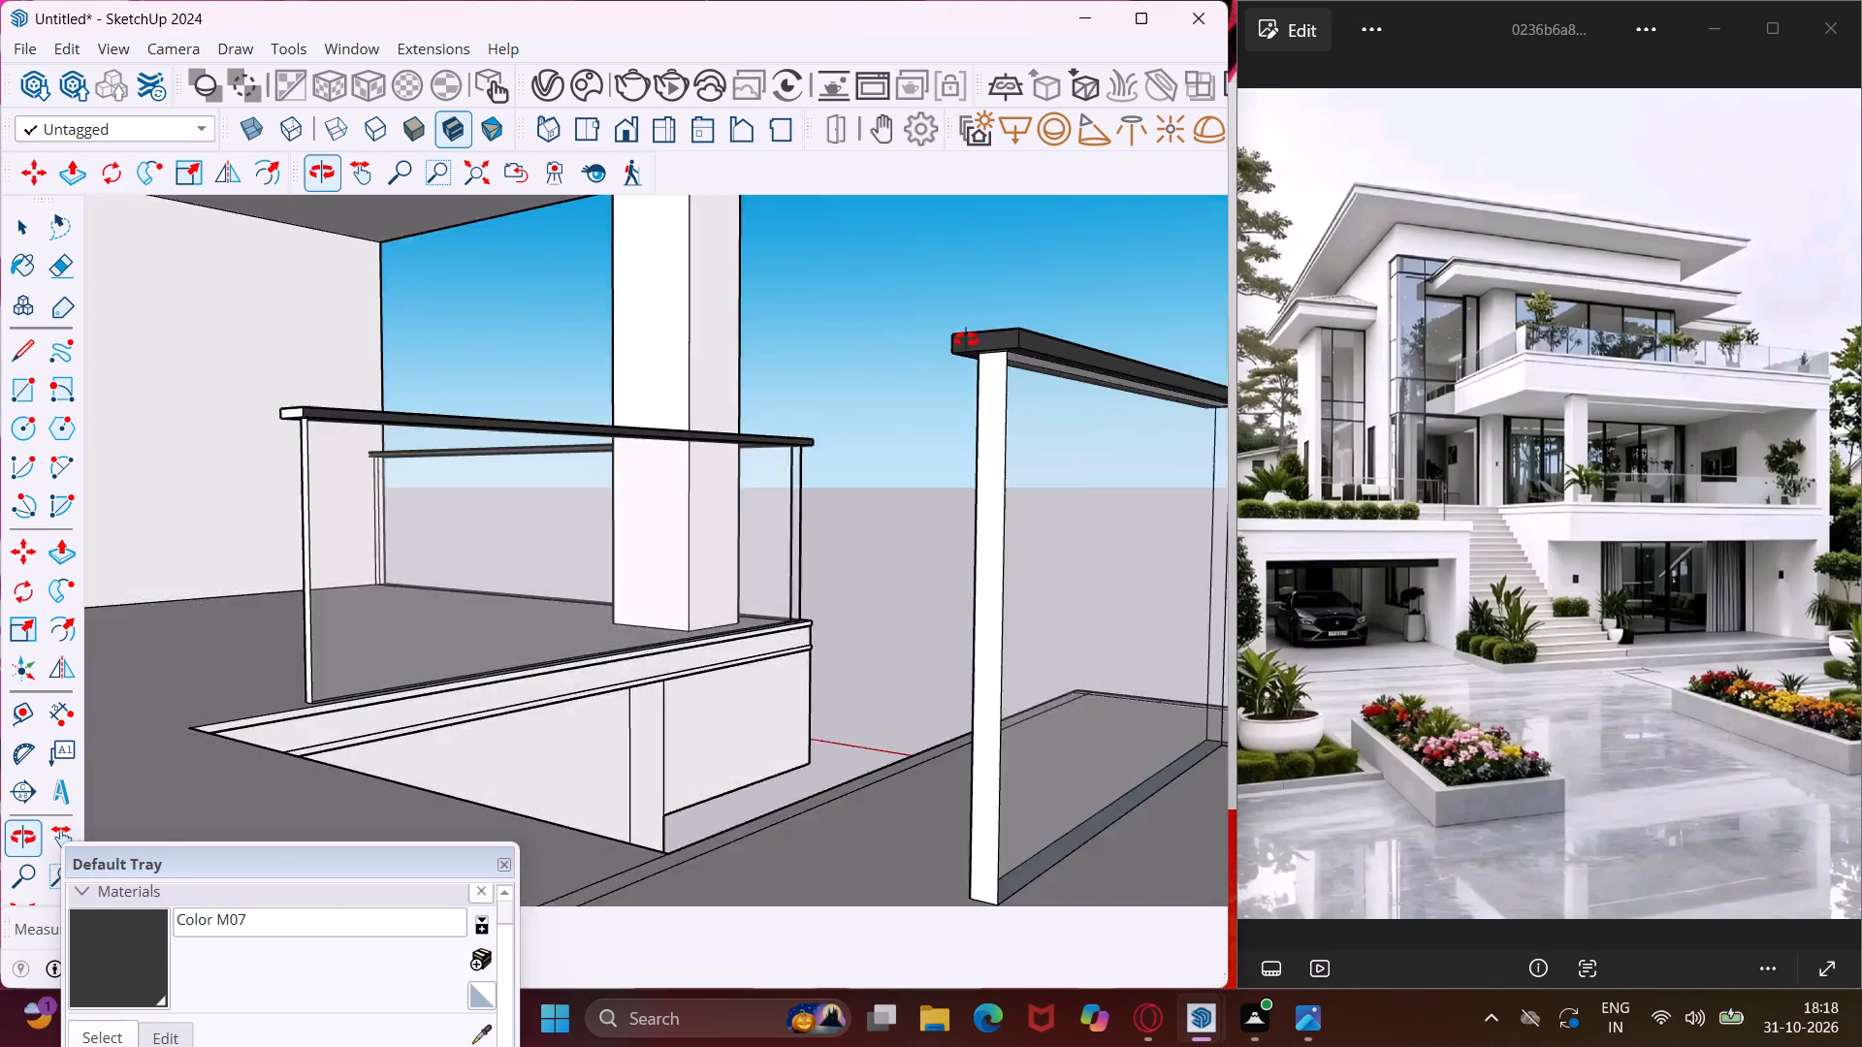
middle_drag(966, 339, 437, 631)
scroll(437, 631, down, 18)
scroll(427, 636, down, 7)
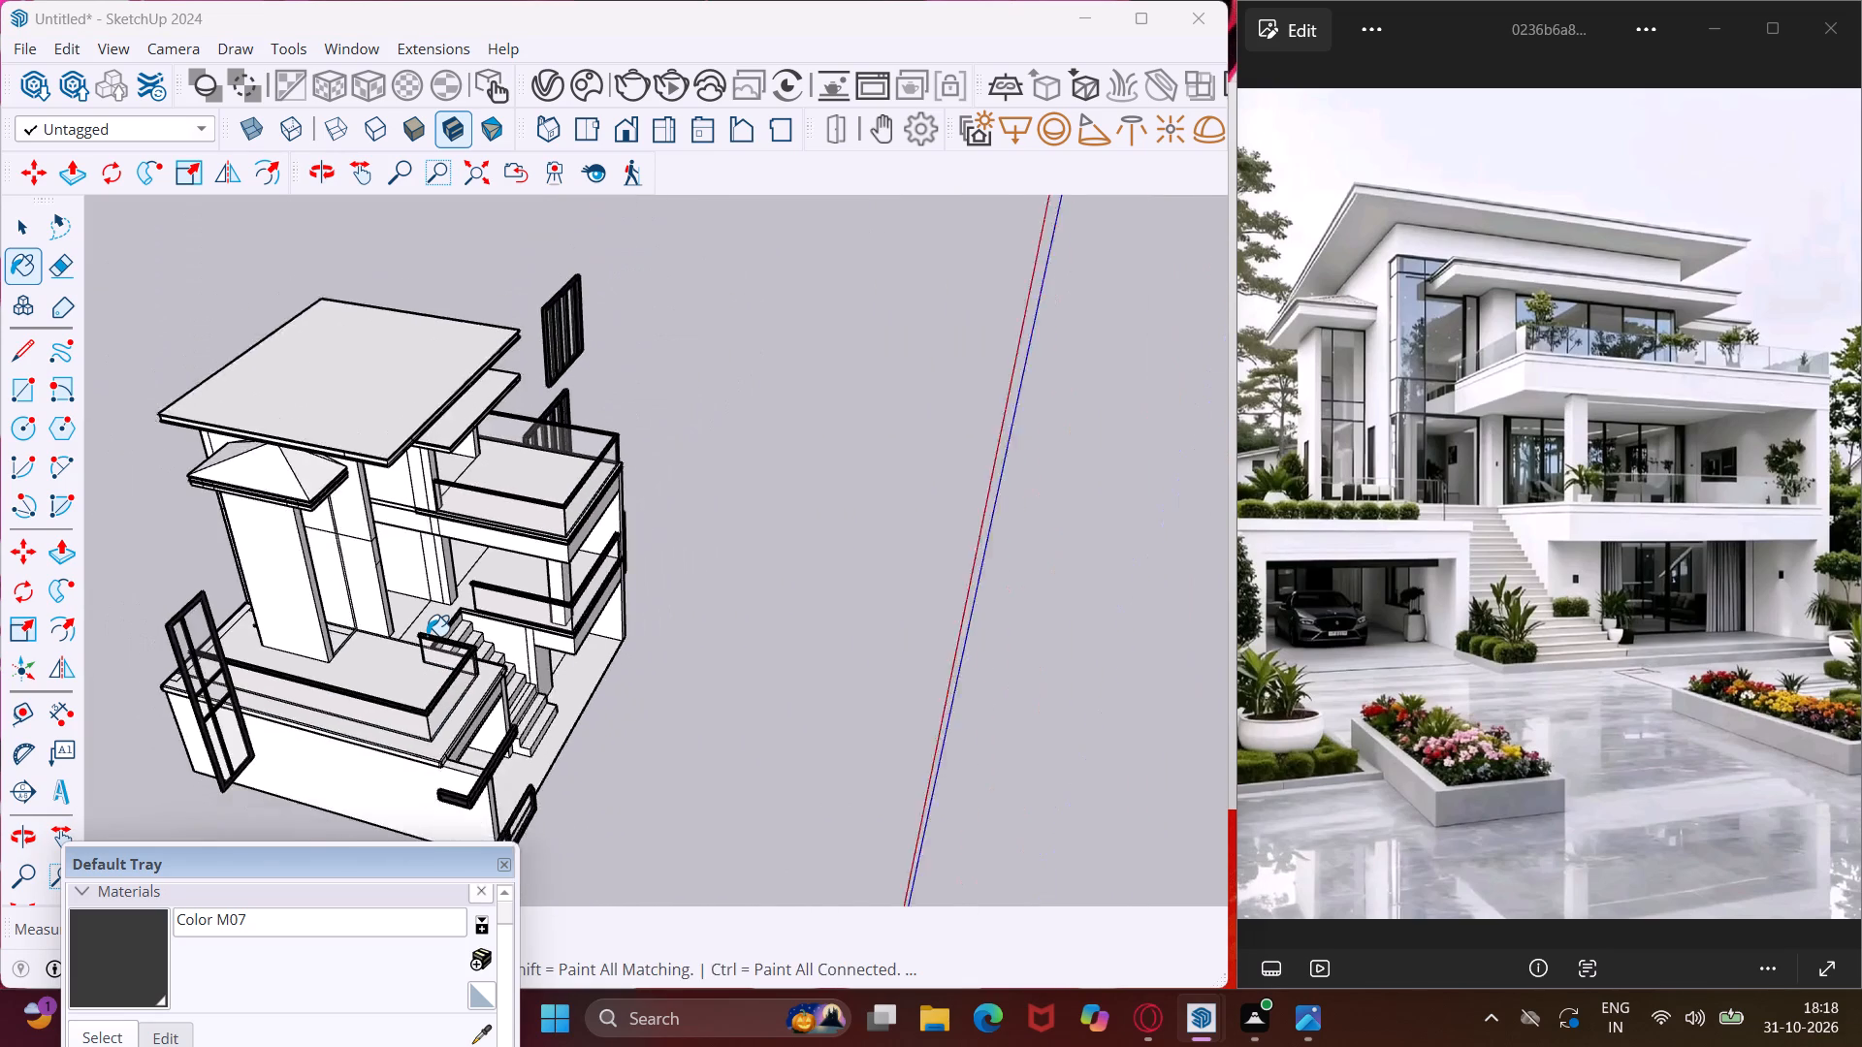
scroll(427, 636, down, 8)
key(Escape)
key(space)
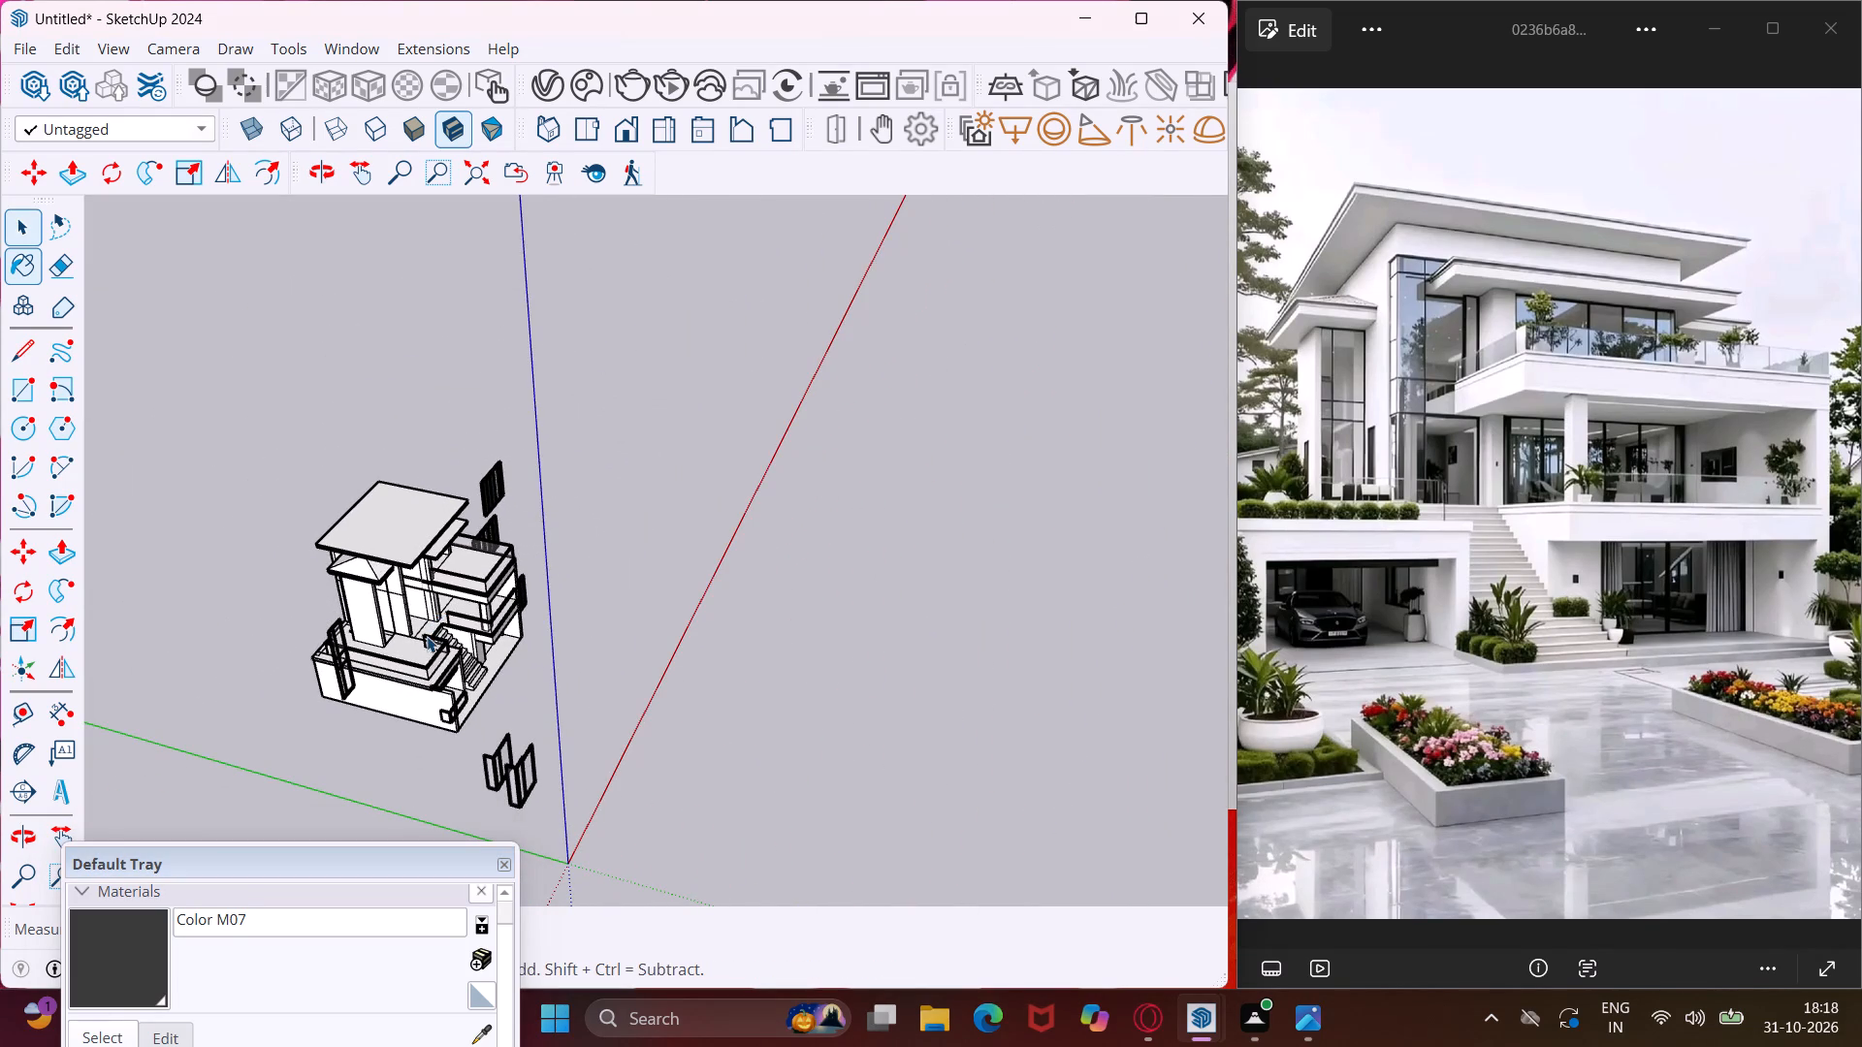
Move the tall narrow window frame into the front opening of the hipped-roof tower, matching its lower corner to the opening's corner by the main wall.
scroll(478, 606, down, 5)
middle_drag(501, 624, 260, 577)
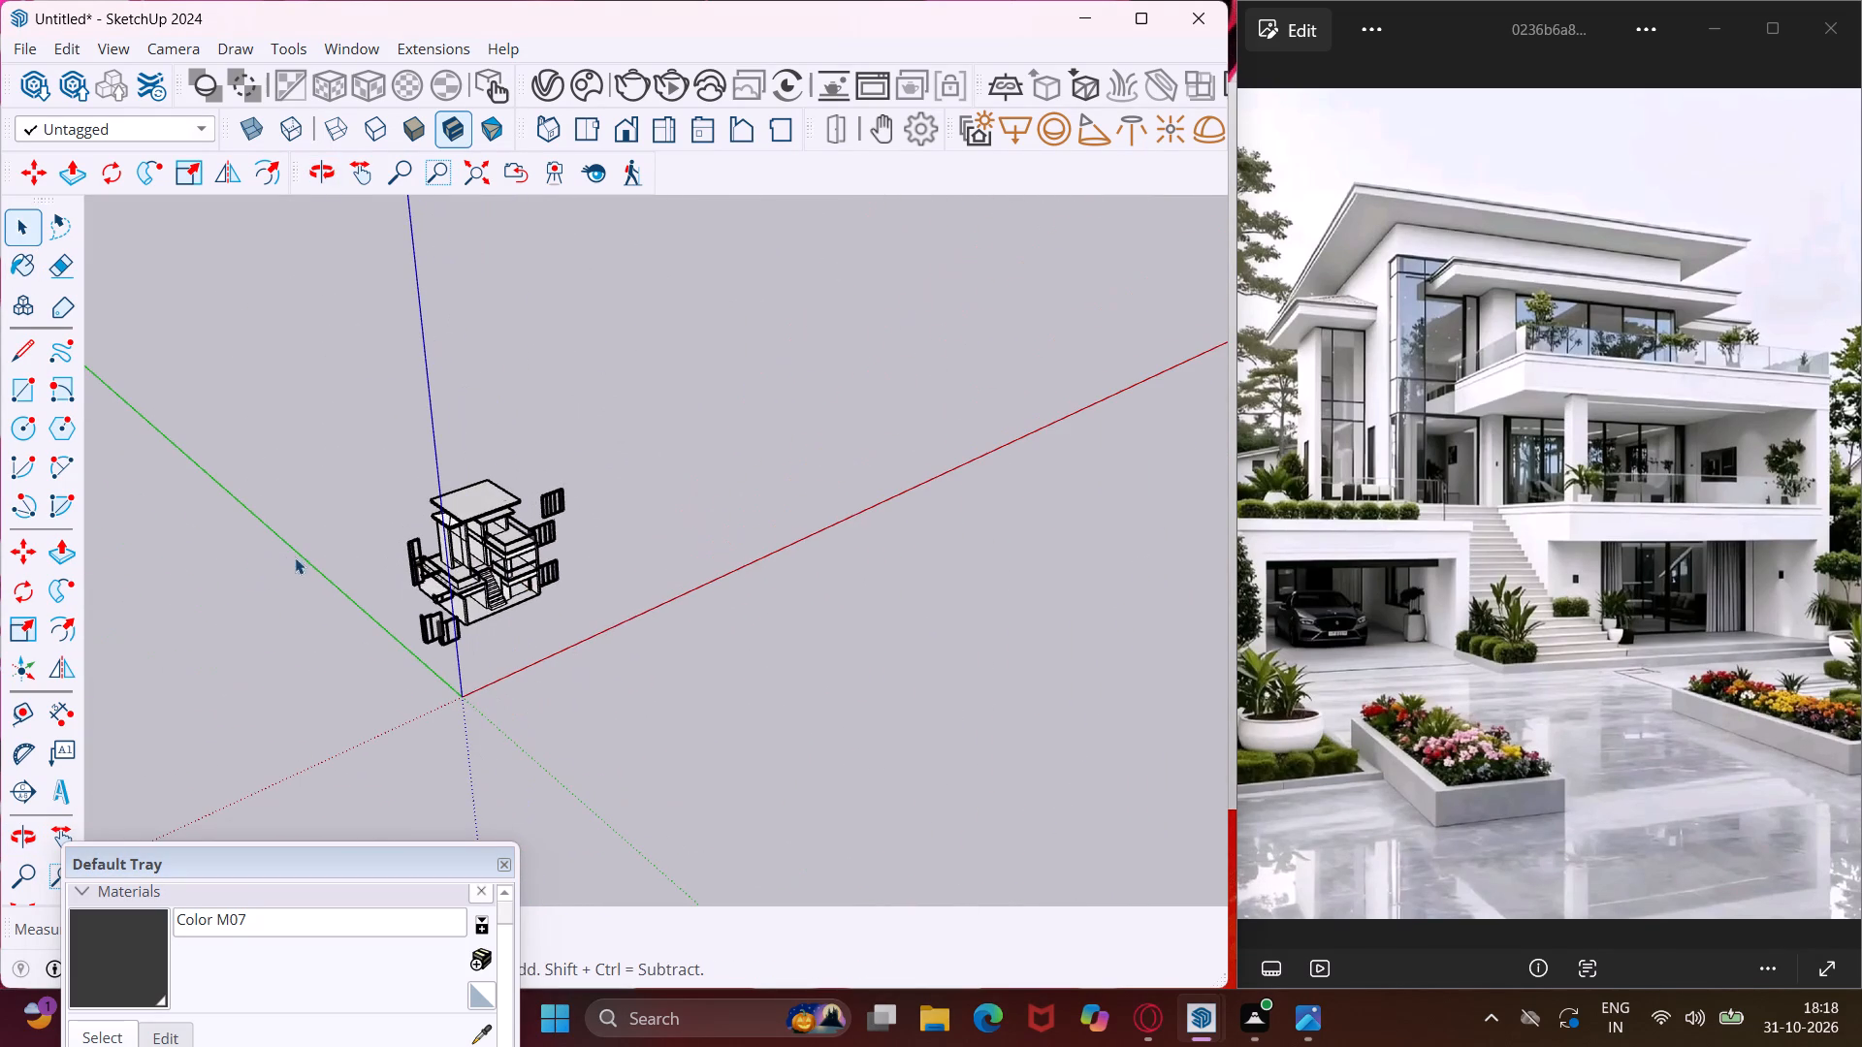
scroll(413, 594, up, 15)
middle_drag(453, 569, 331, 535)
scroll(386, 460, up, 4)
middle_drag(393, 470, 346, 422)
scroll(346, 422, up, 4)
middle_drag(357, 453, 345, 401)
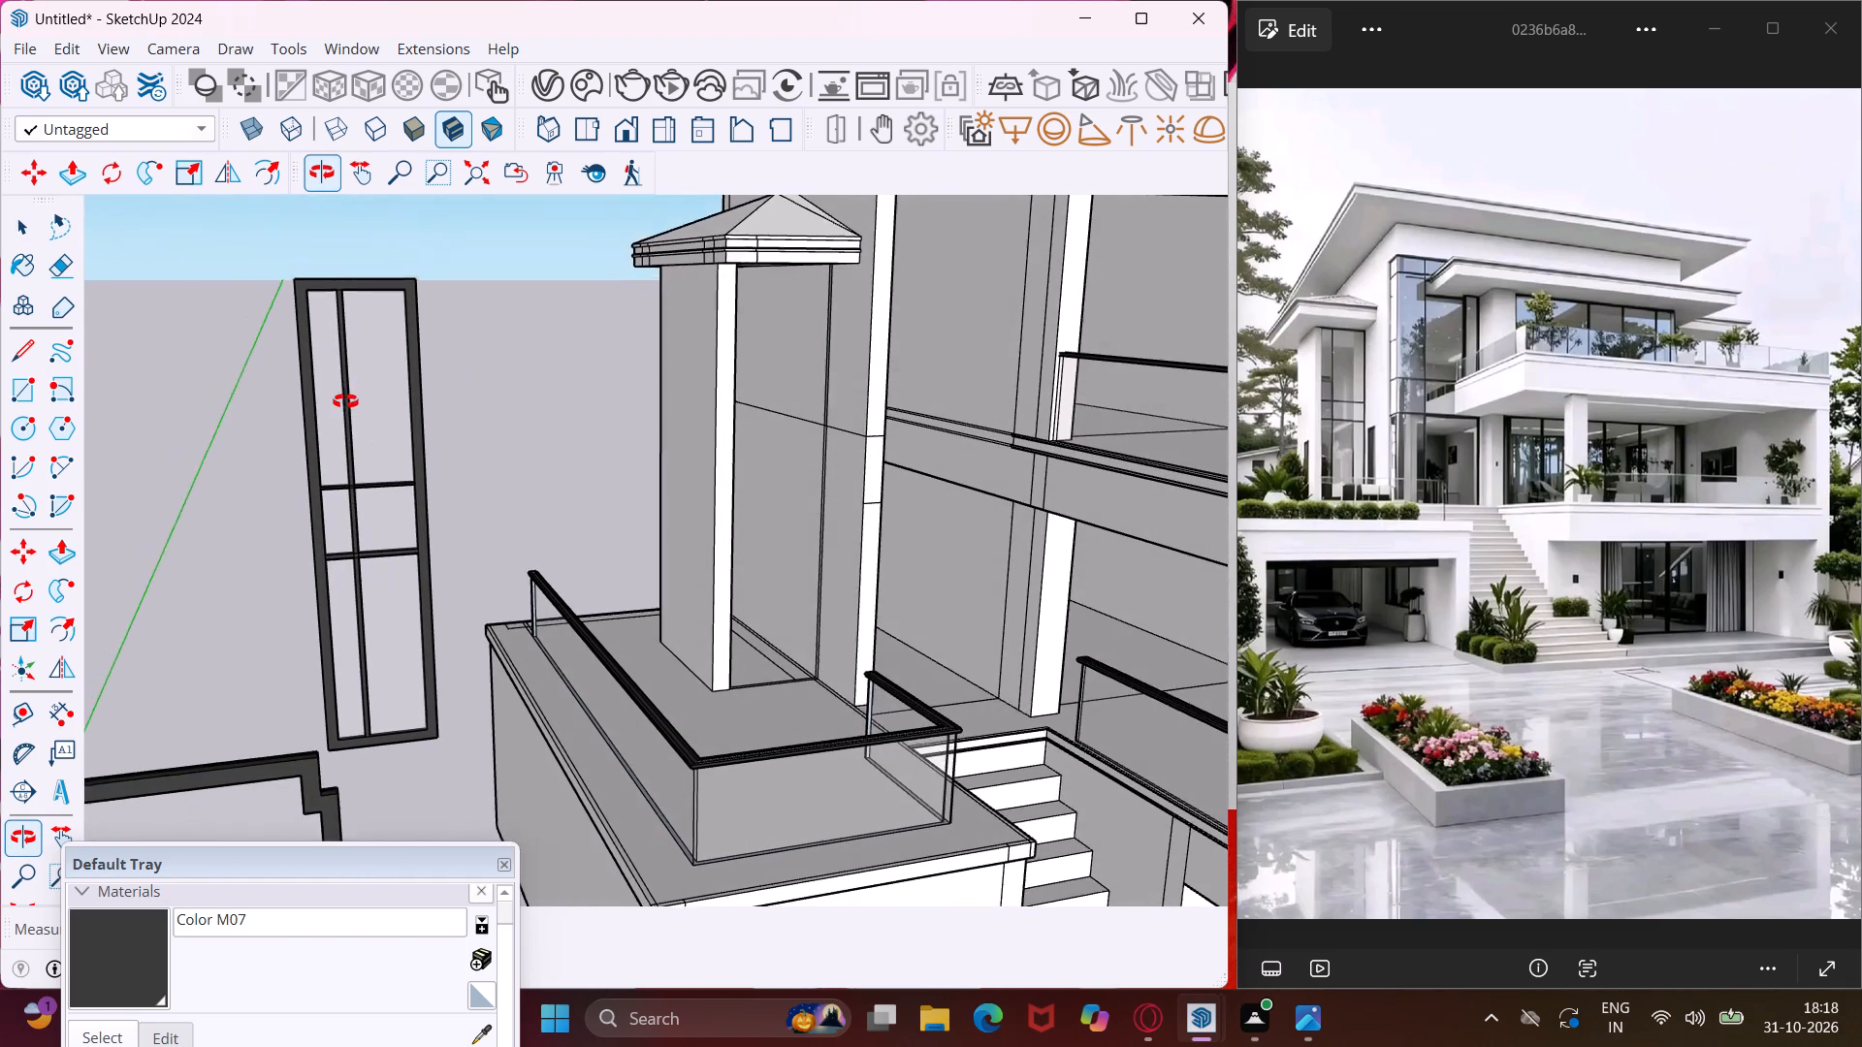
middle_drag(345, 401, 340, 401)
scroll(383, 328, up, 3)
scroll(414, 327, down, 3)
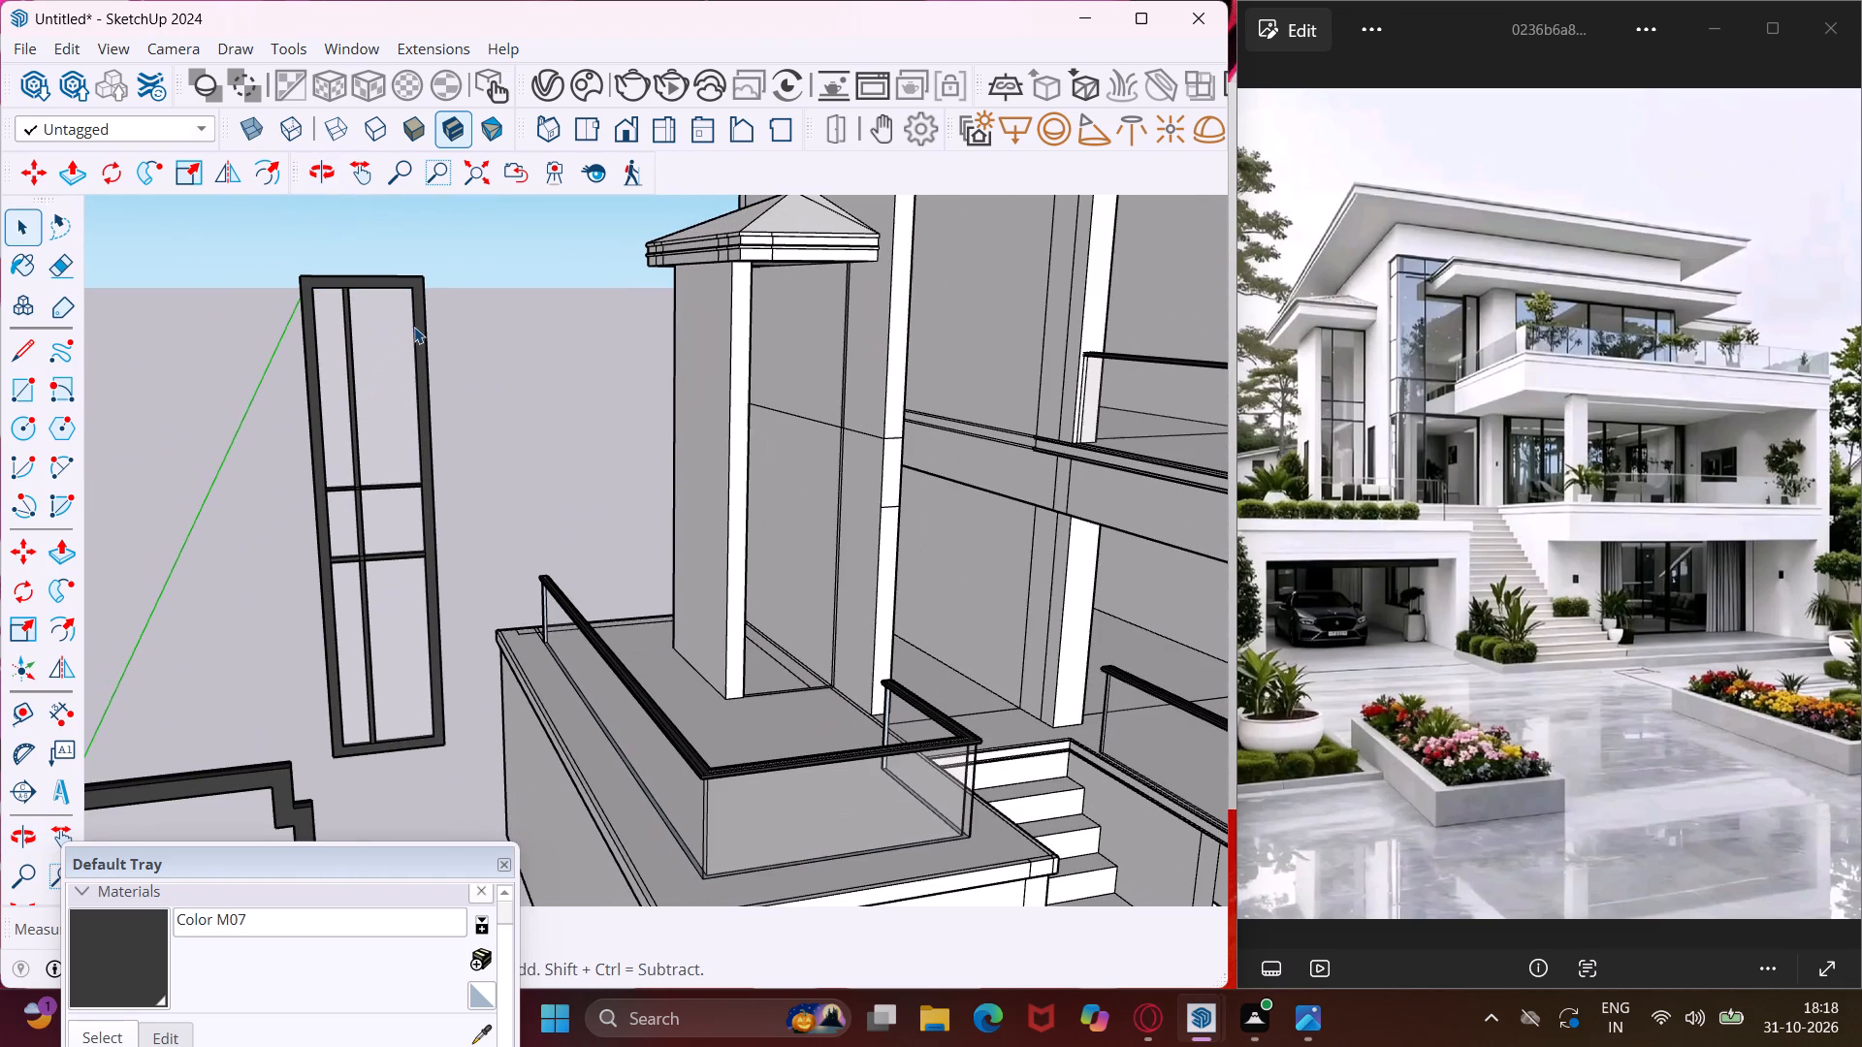
drag(489, 239, 321, 631)
drag(321, 631, 293, 773)
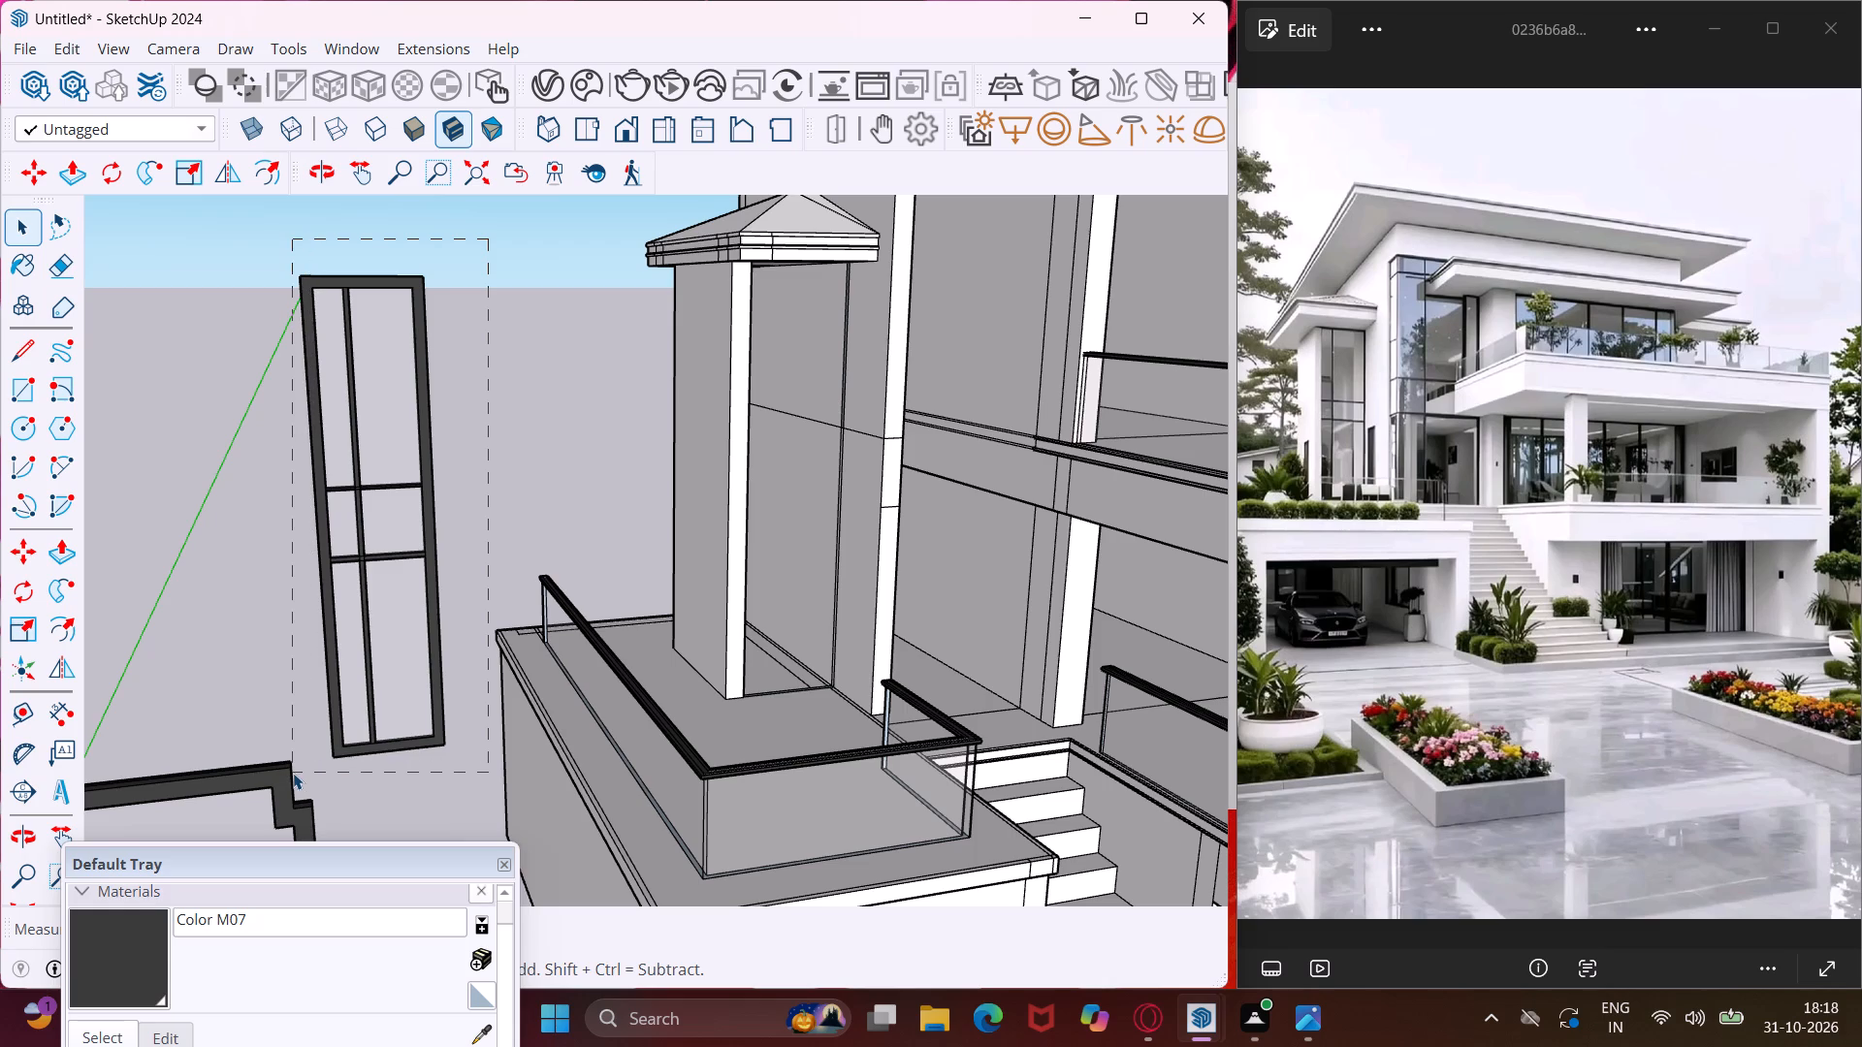
drag(293, 773, 307, 769)
drag(307, 769, 296, 770)
key(m)
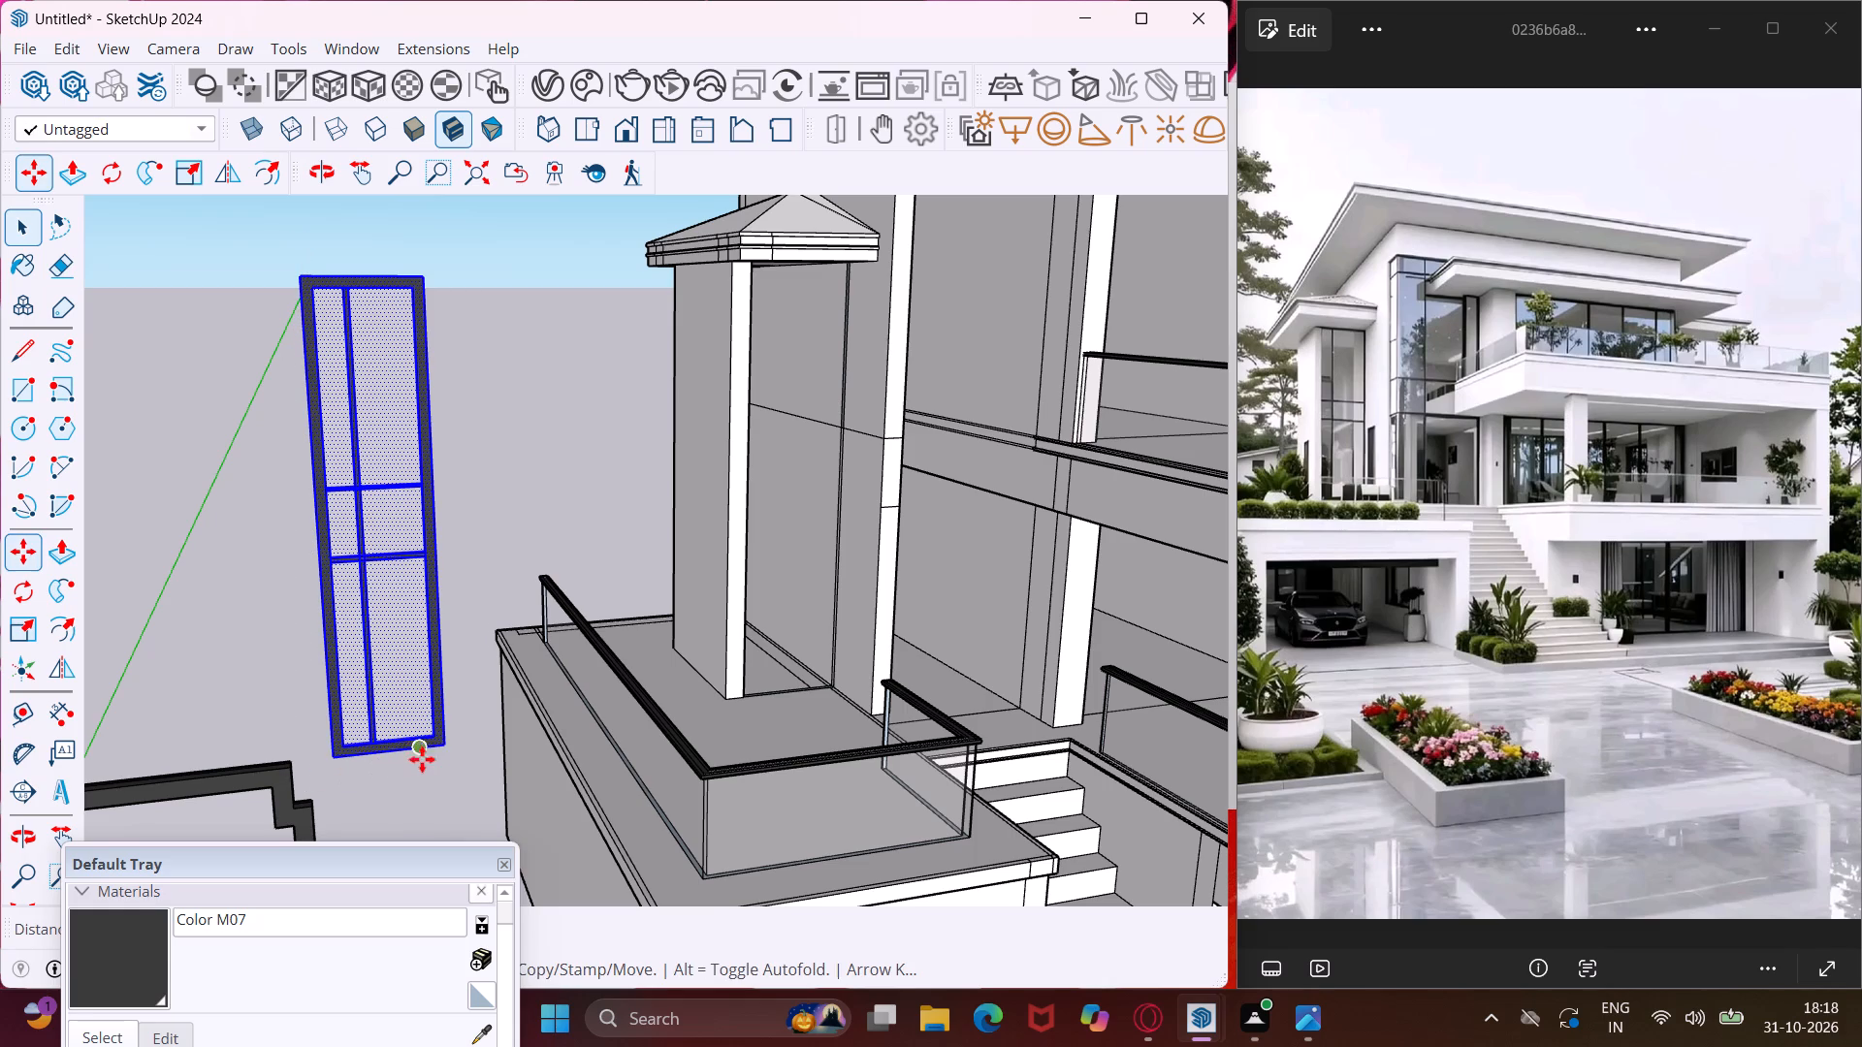
scroll(439, 761, up, 7)
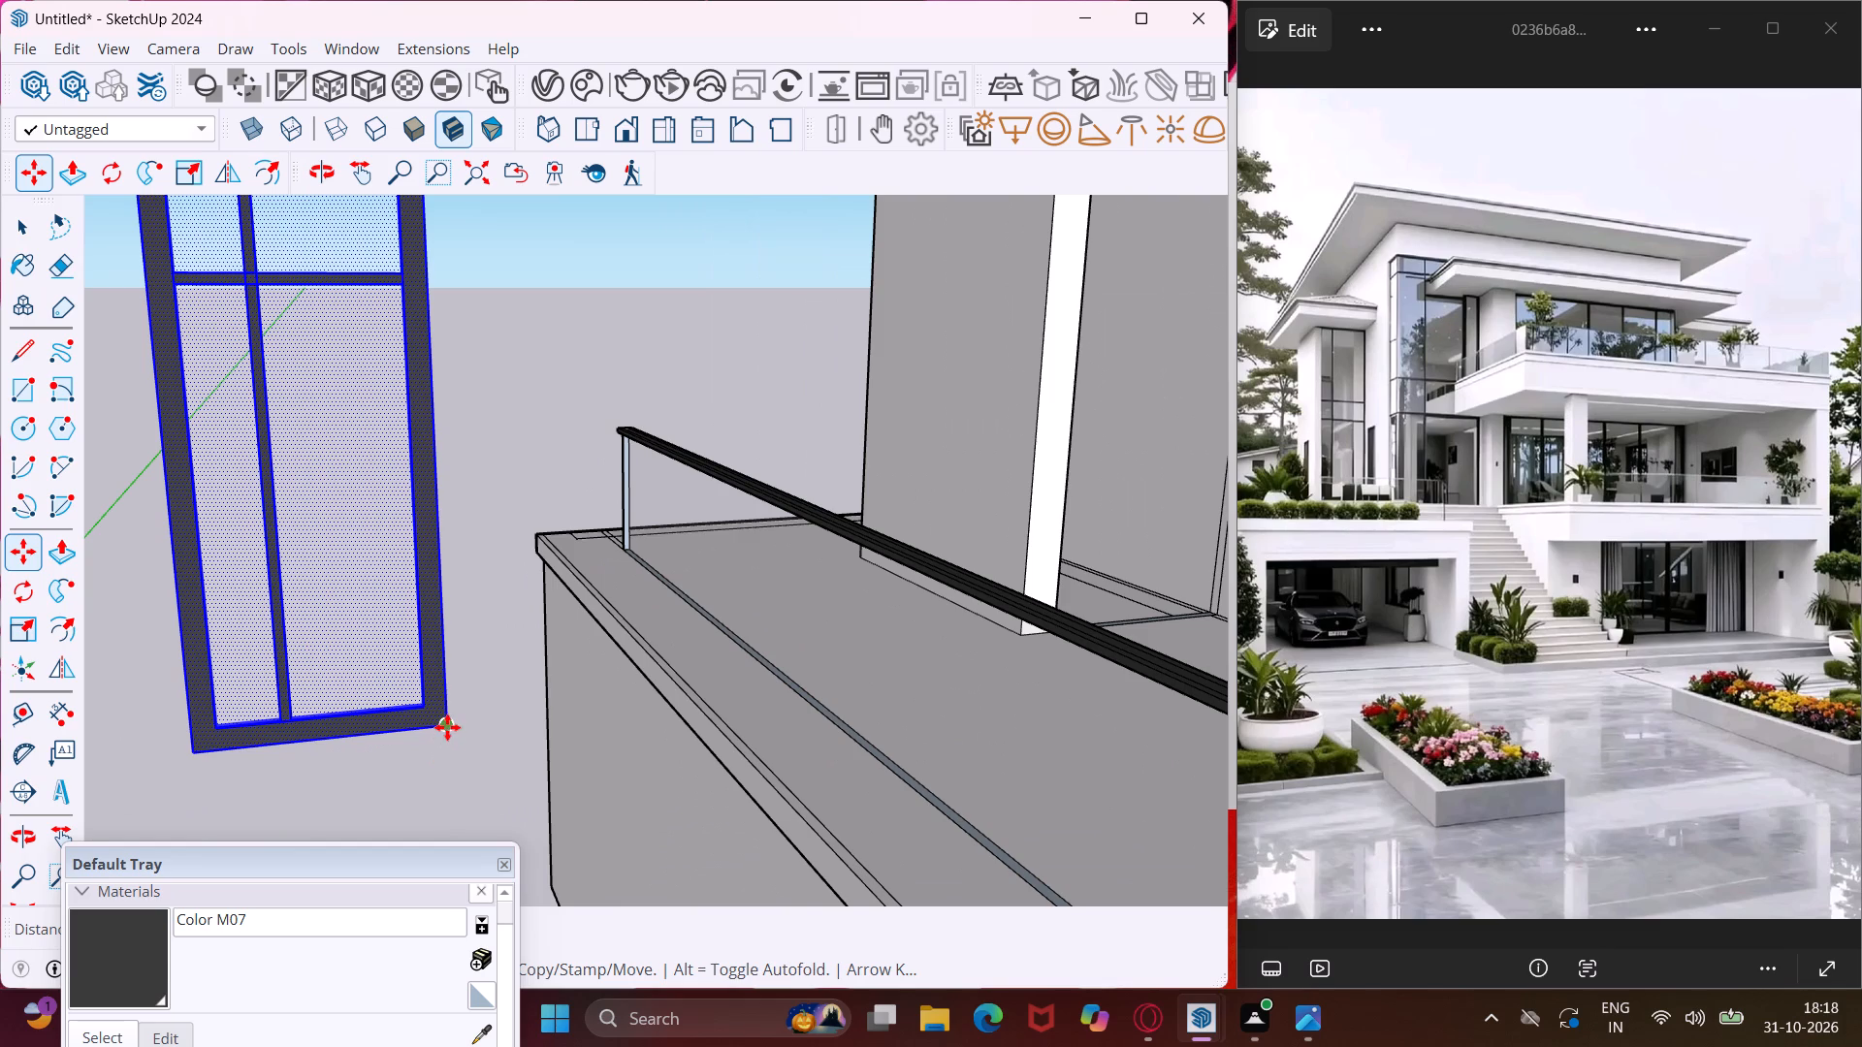
click(447, 727)
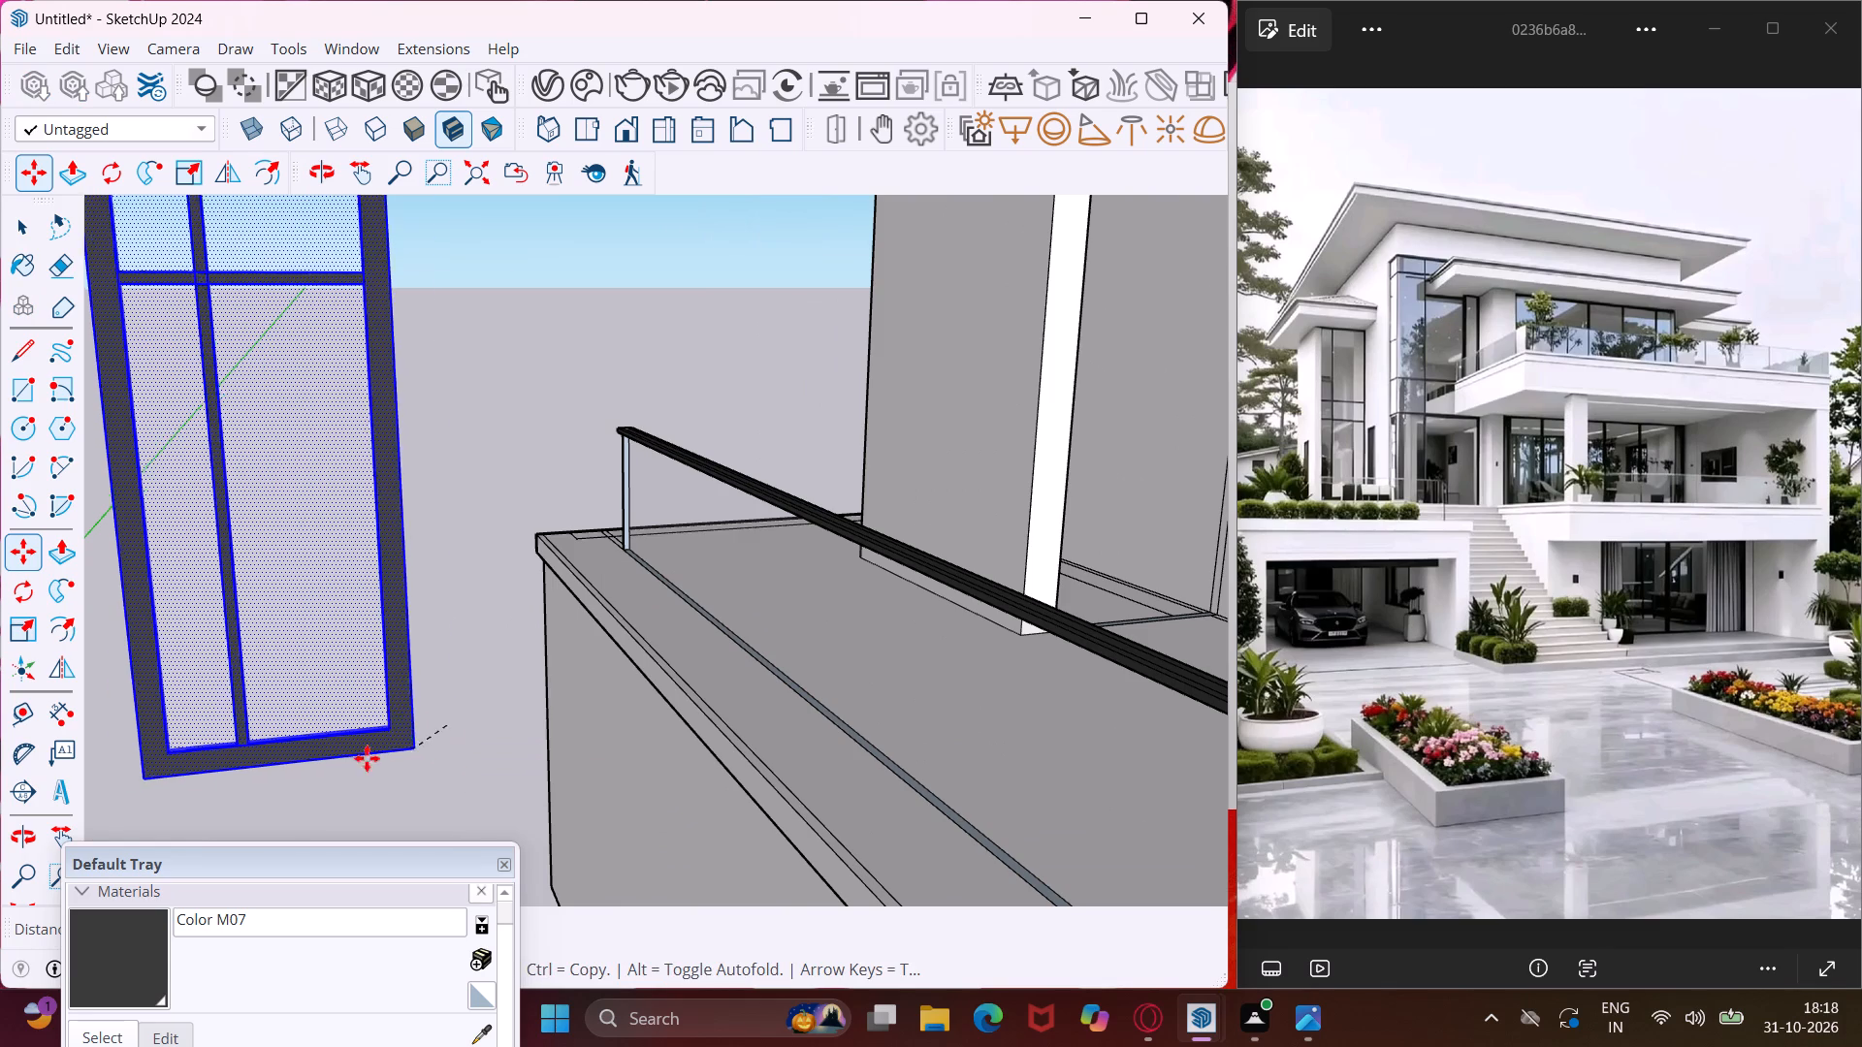
scroll(358, 761, down, 11)
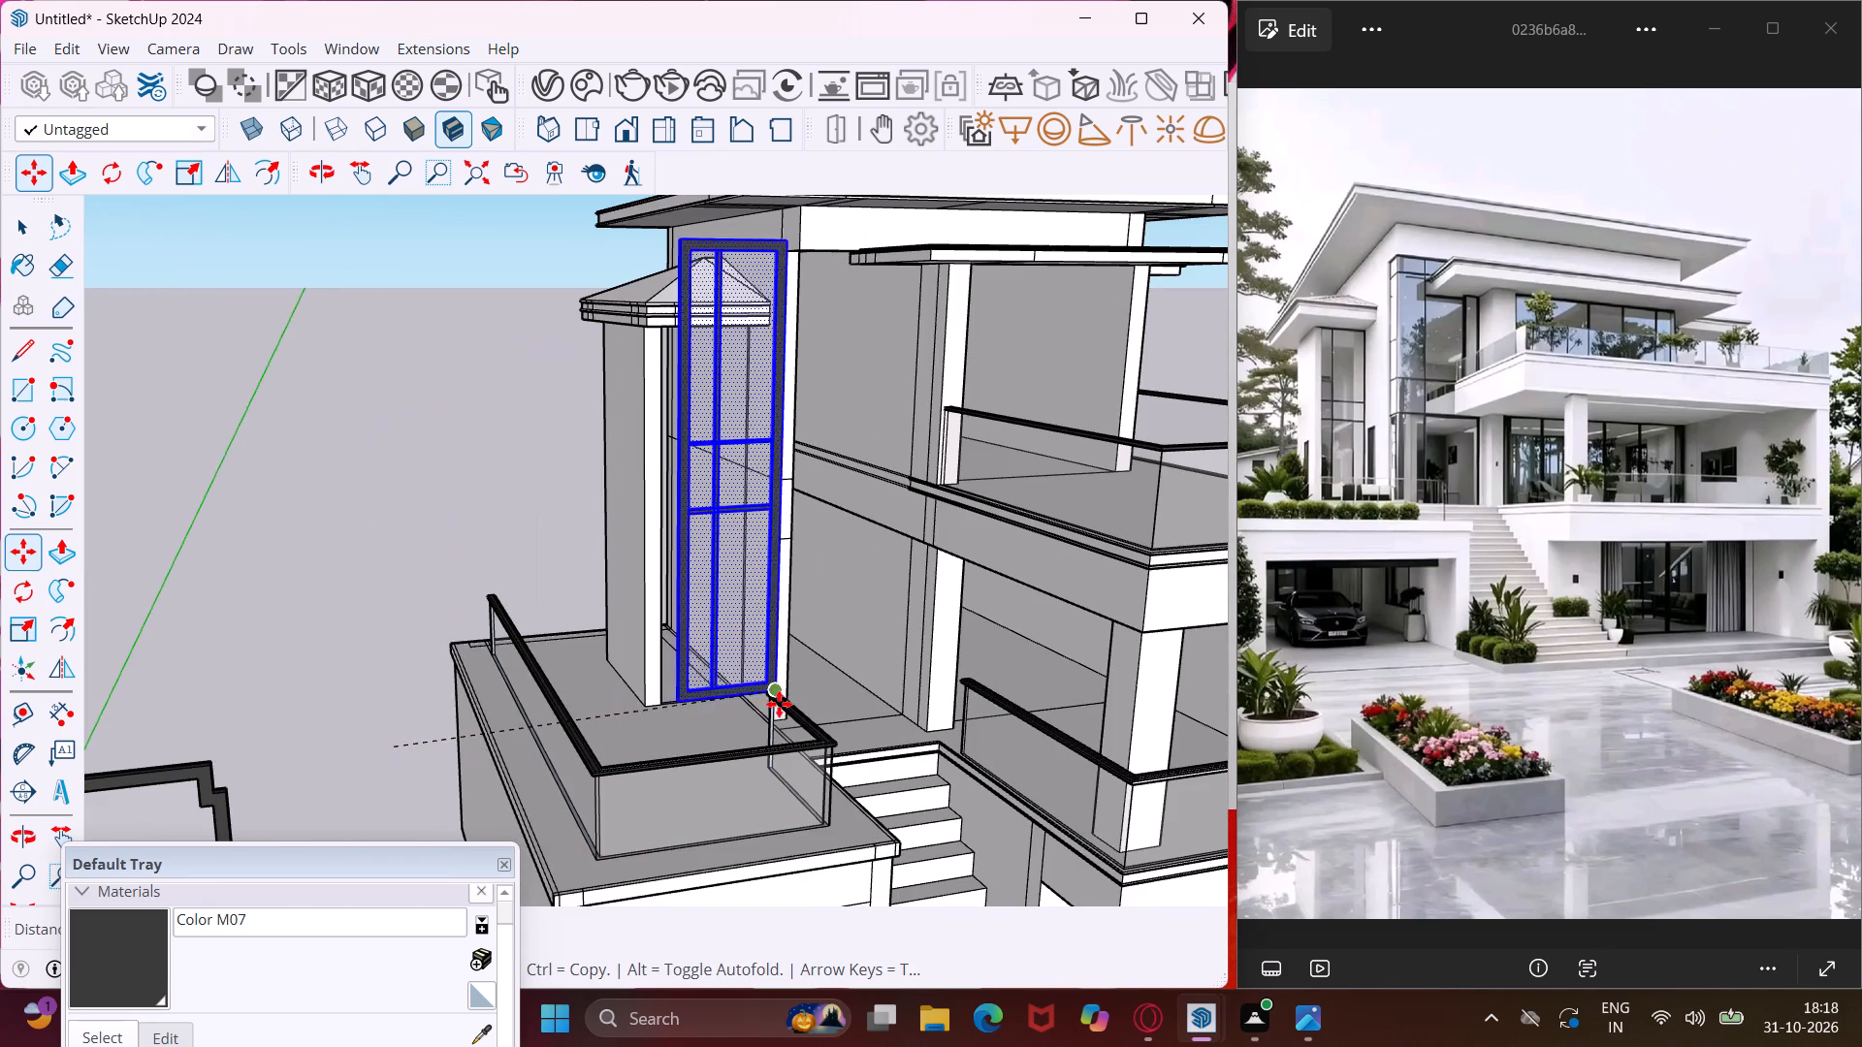
scroll(767, 704, up, 19)
scroll(690, 682, up, 2)
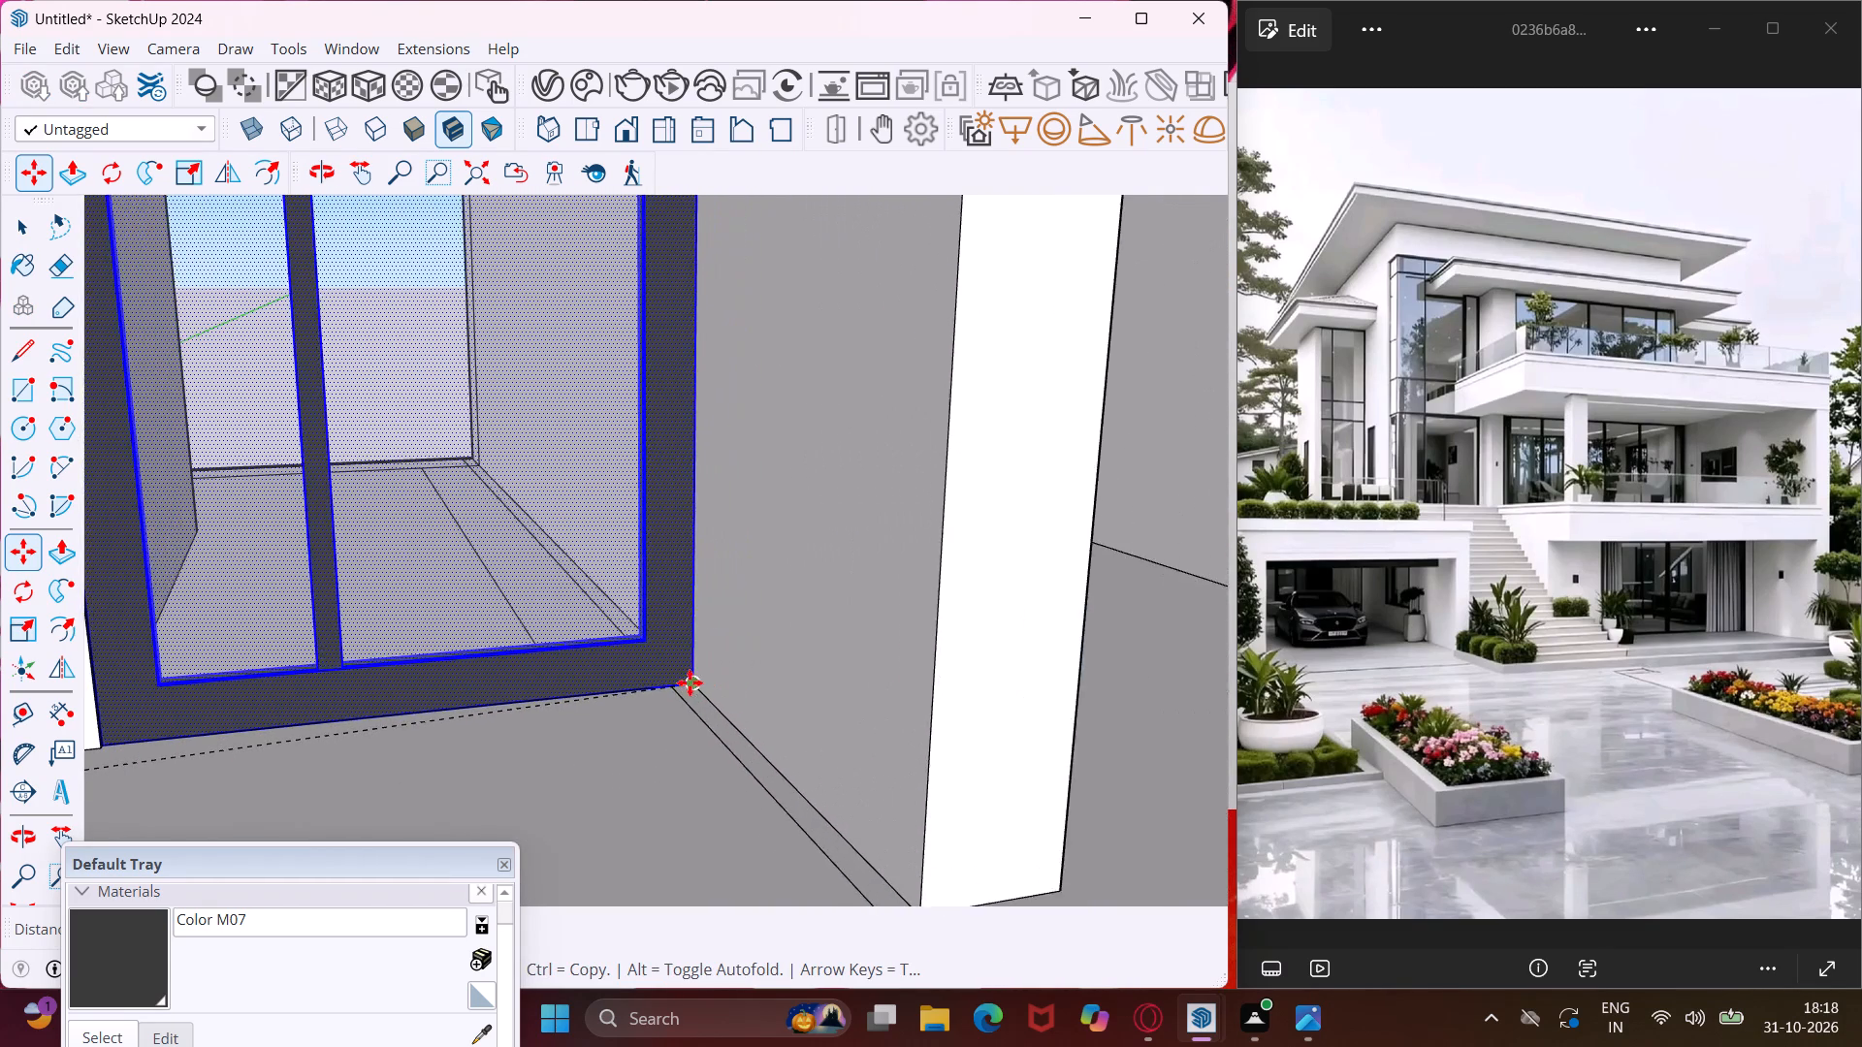
scroll(690, 682, up, 3)
click(697, 681)
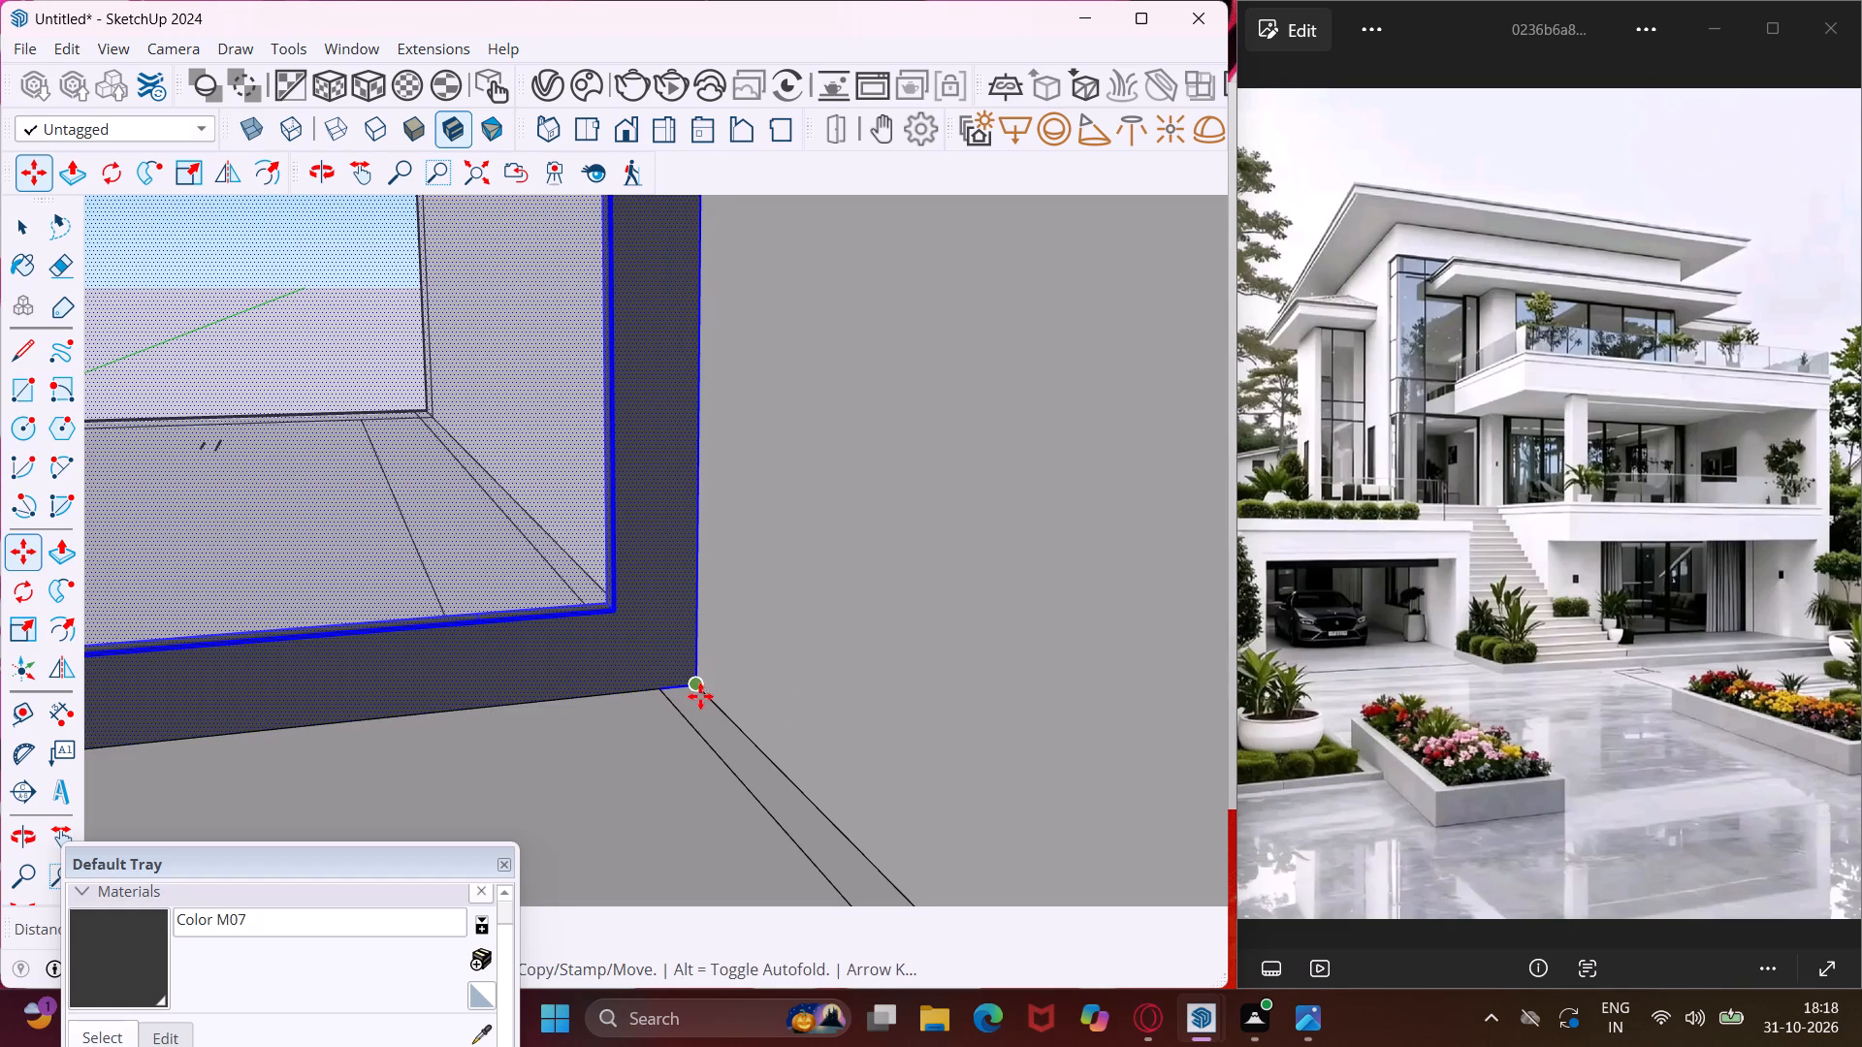
Copy the placed tall frame to the hipped-roof tower's rear opening, seated on the terrace floor edge, and leave the Move tool.
click(698, 683)
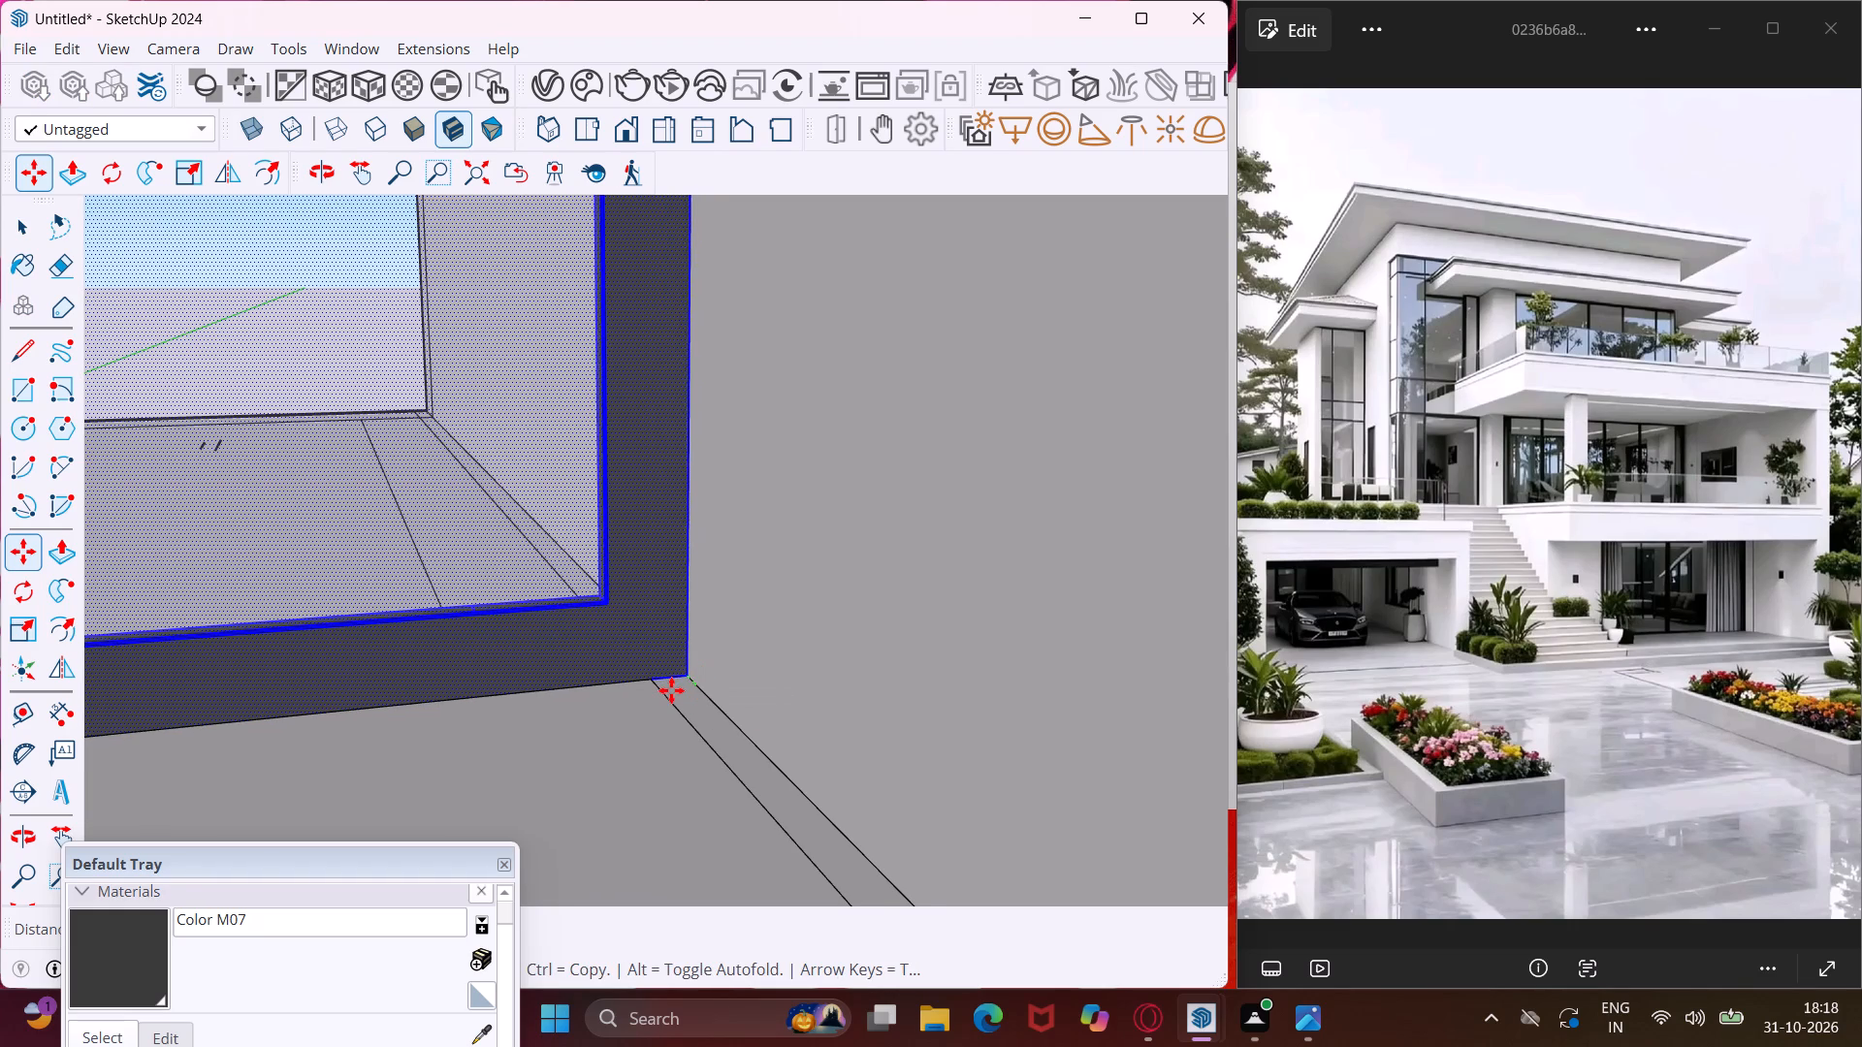
scroll(624, 691, down, 20)
middle_drag(472, 684, 1553, 714)
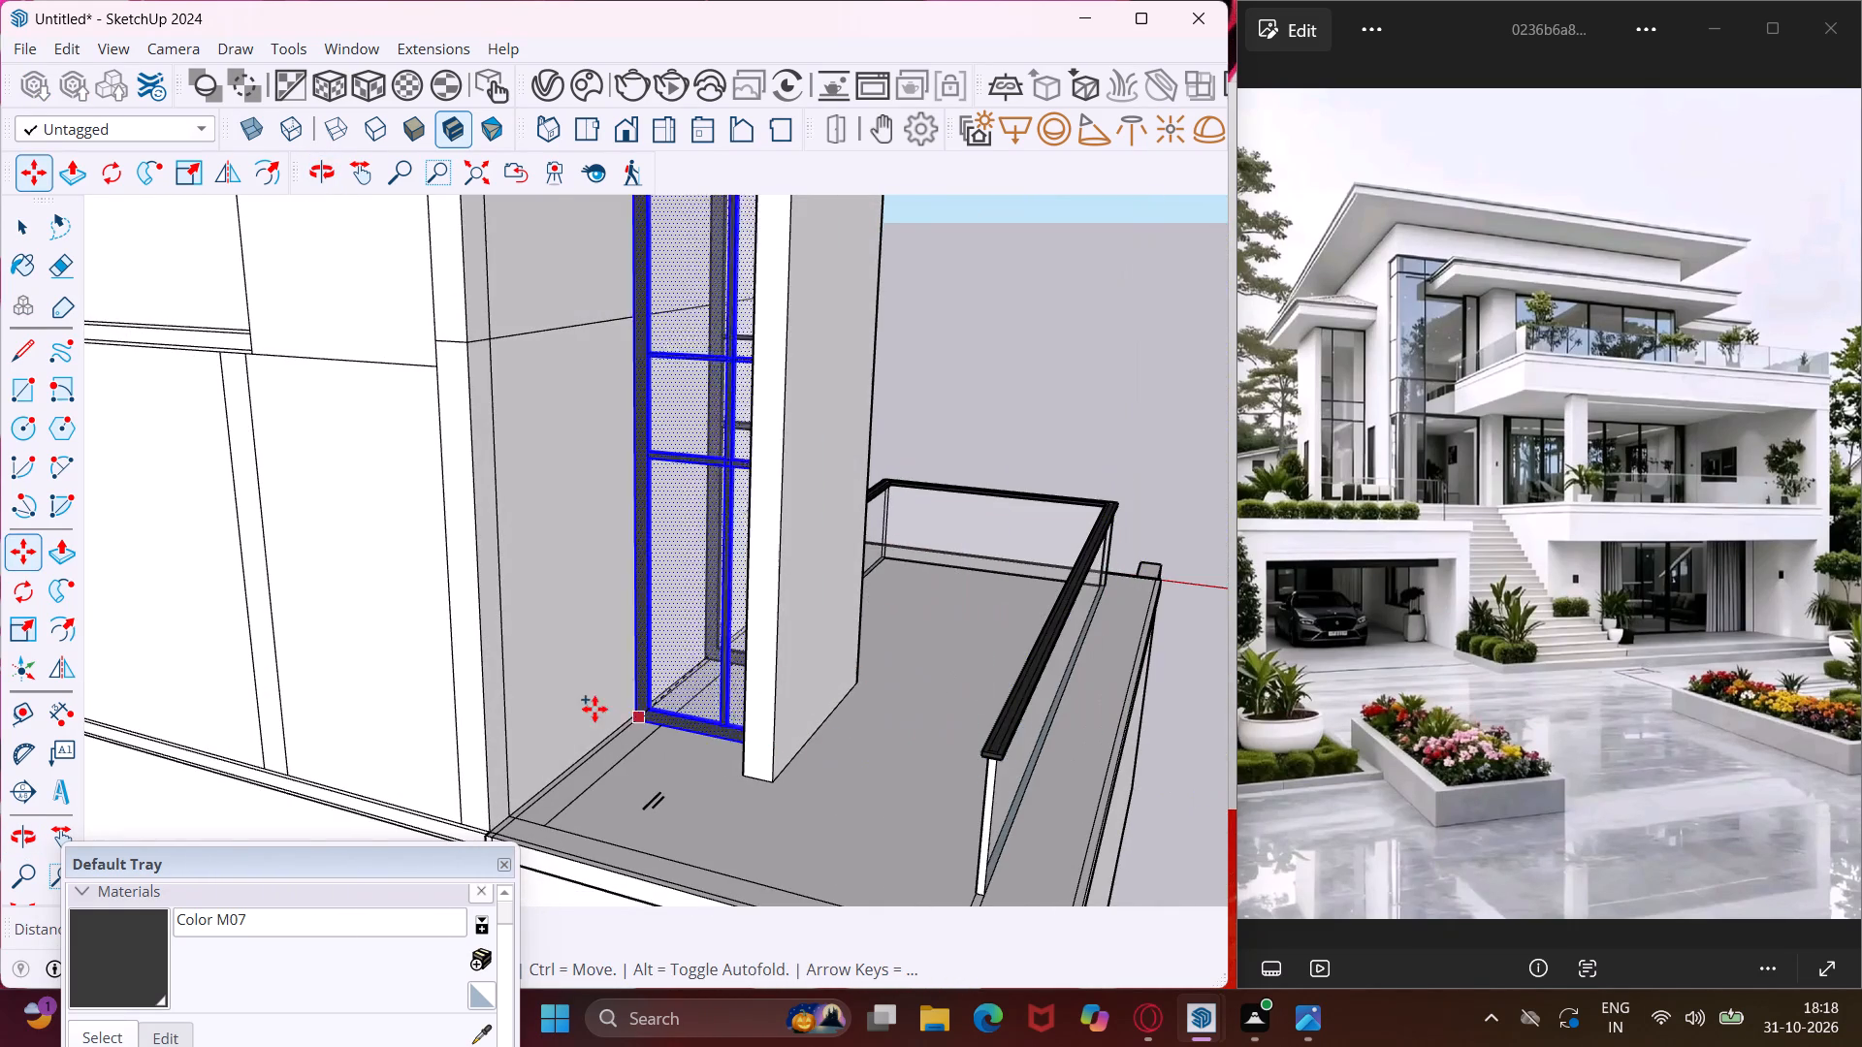
scroll(587, 705, up, 7)
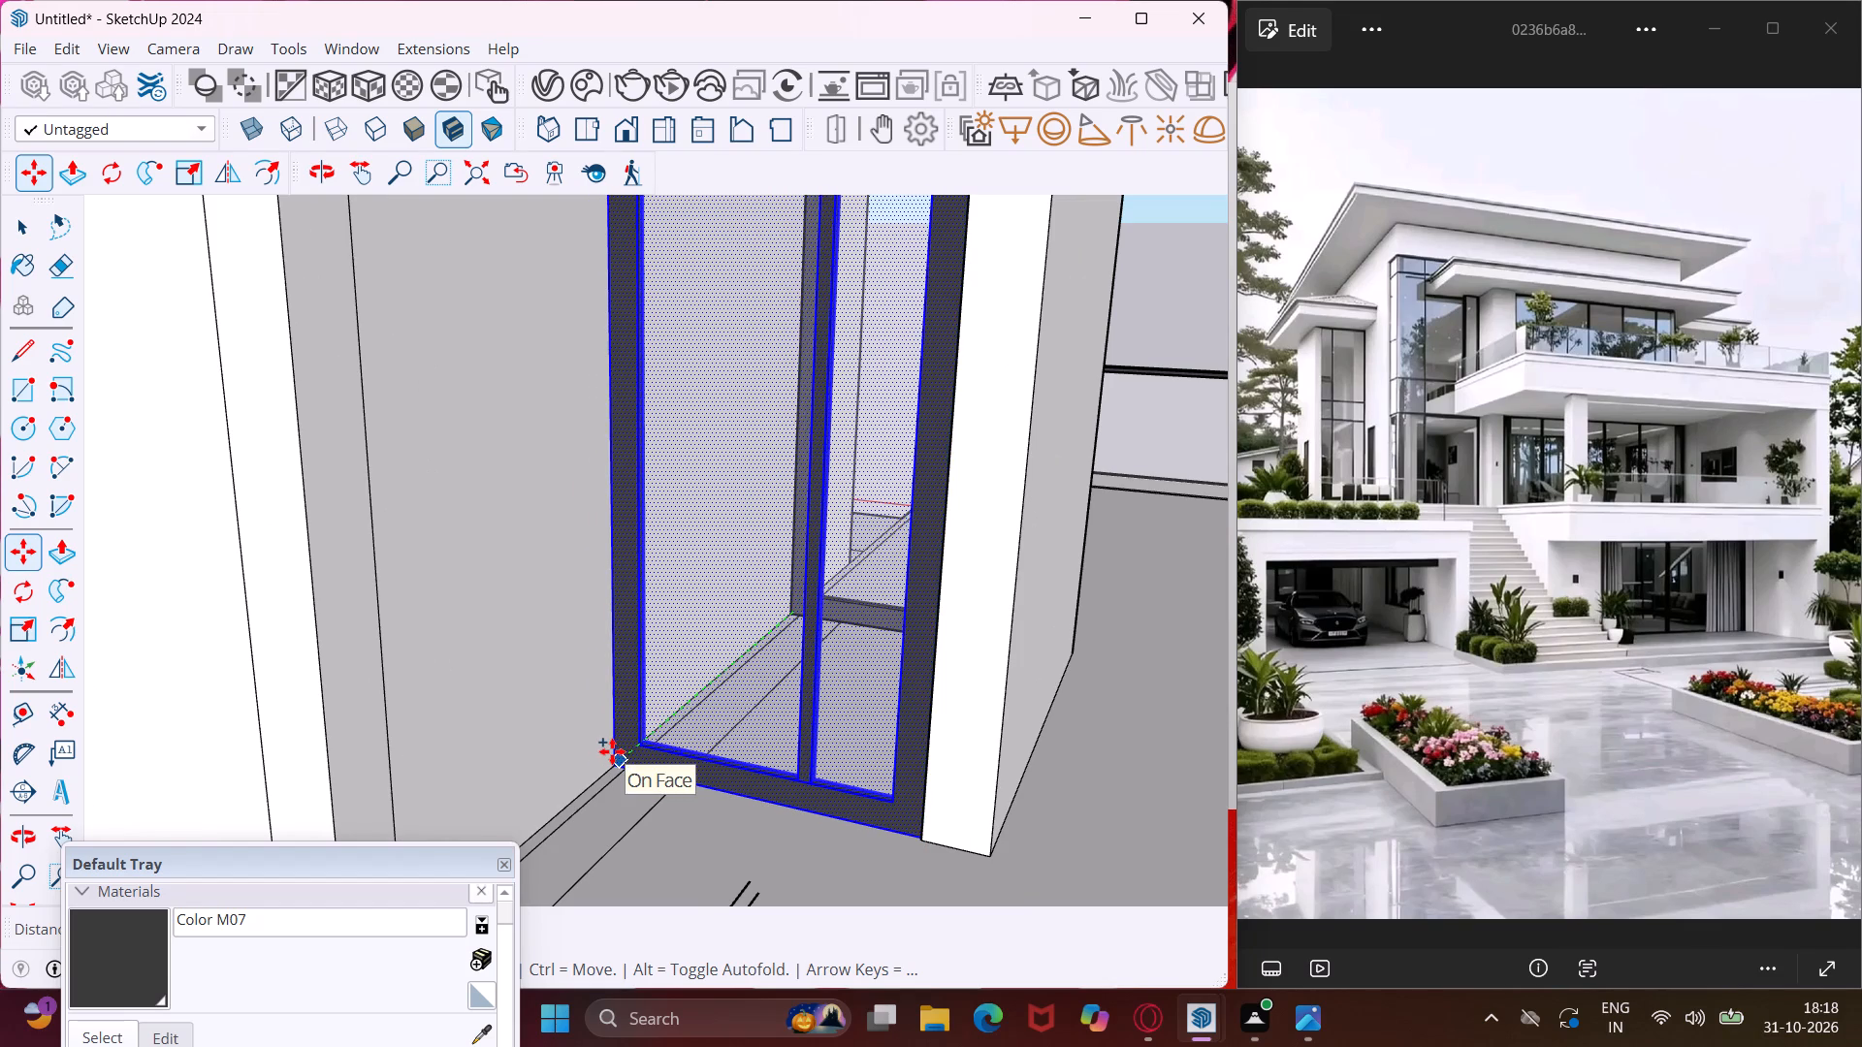
click(610, 752)
scroll(455, 751, down, 12)
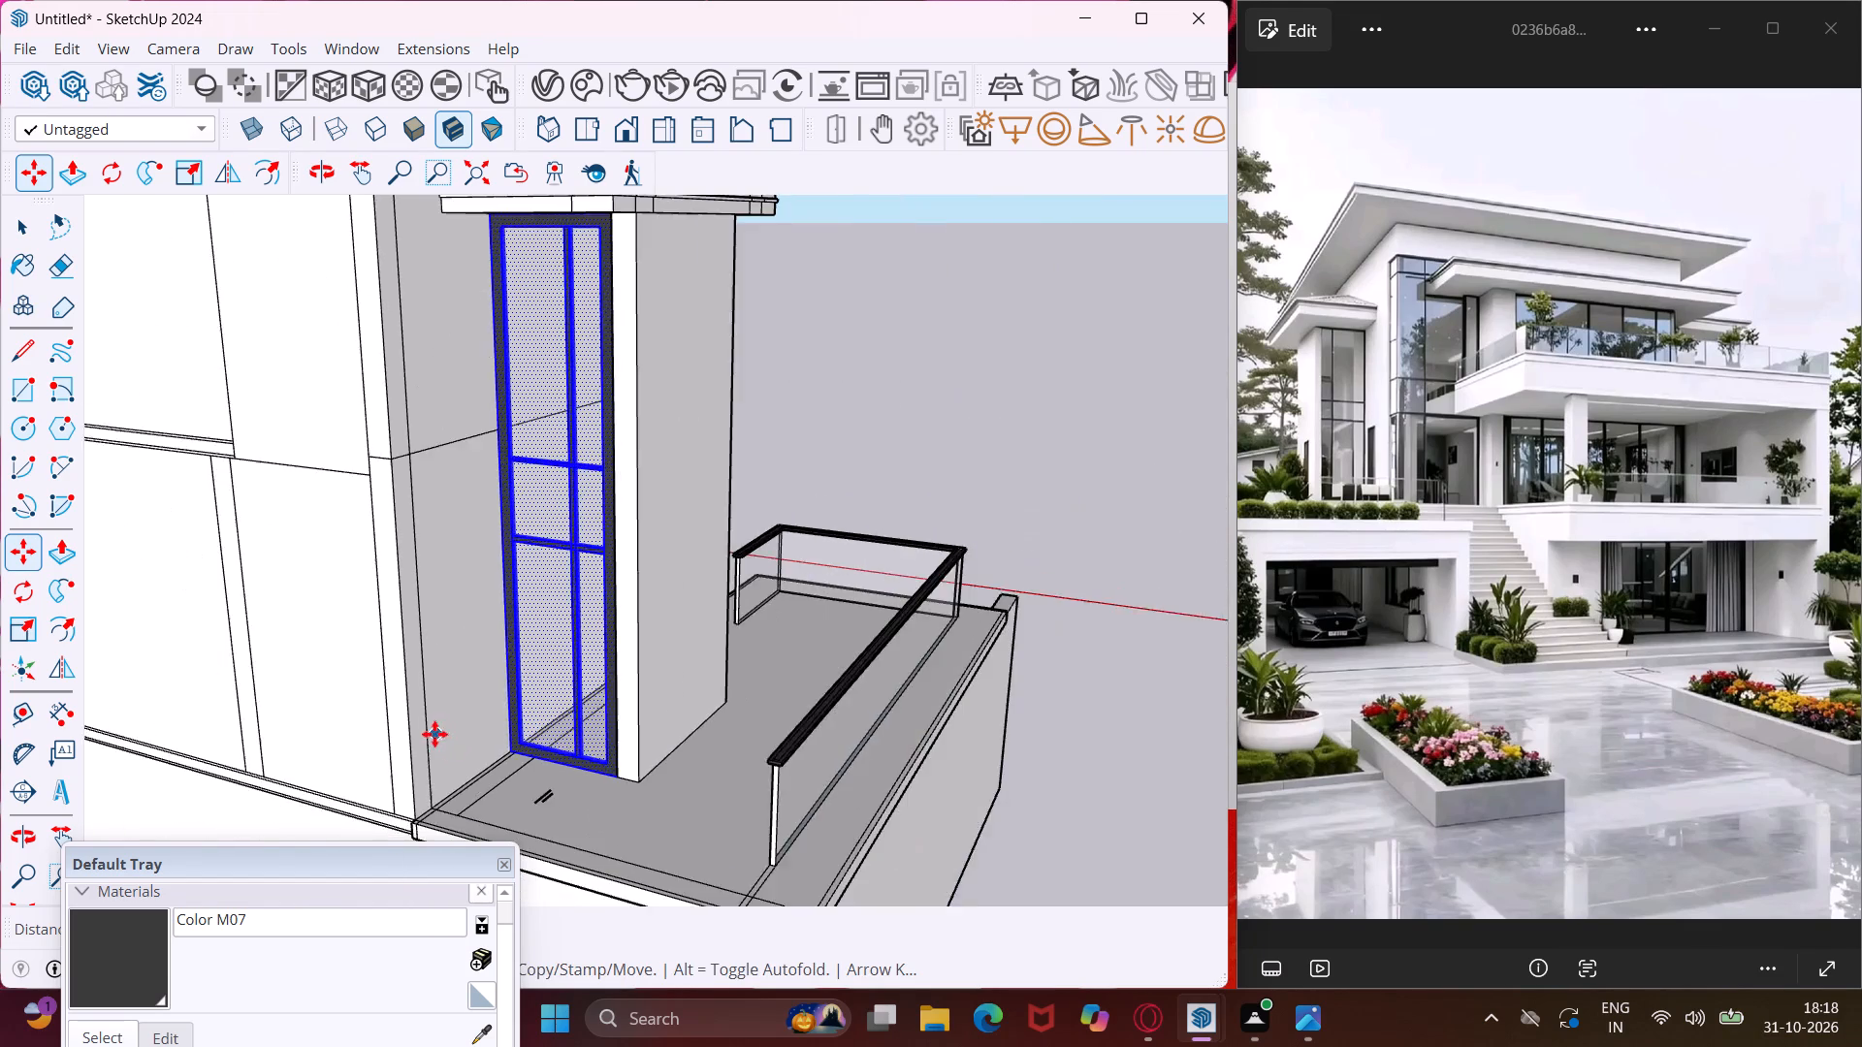
scroll(432, 734, down, 6)
middle_drag(677, 699, 367, 715)
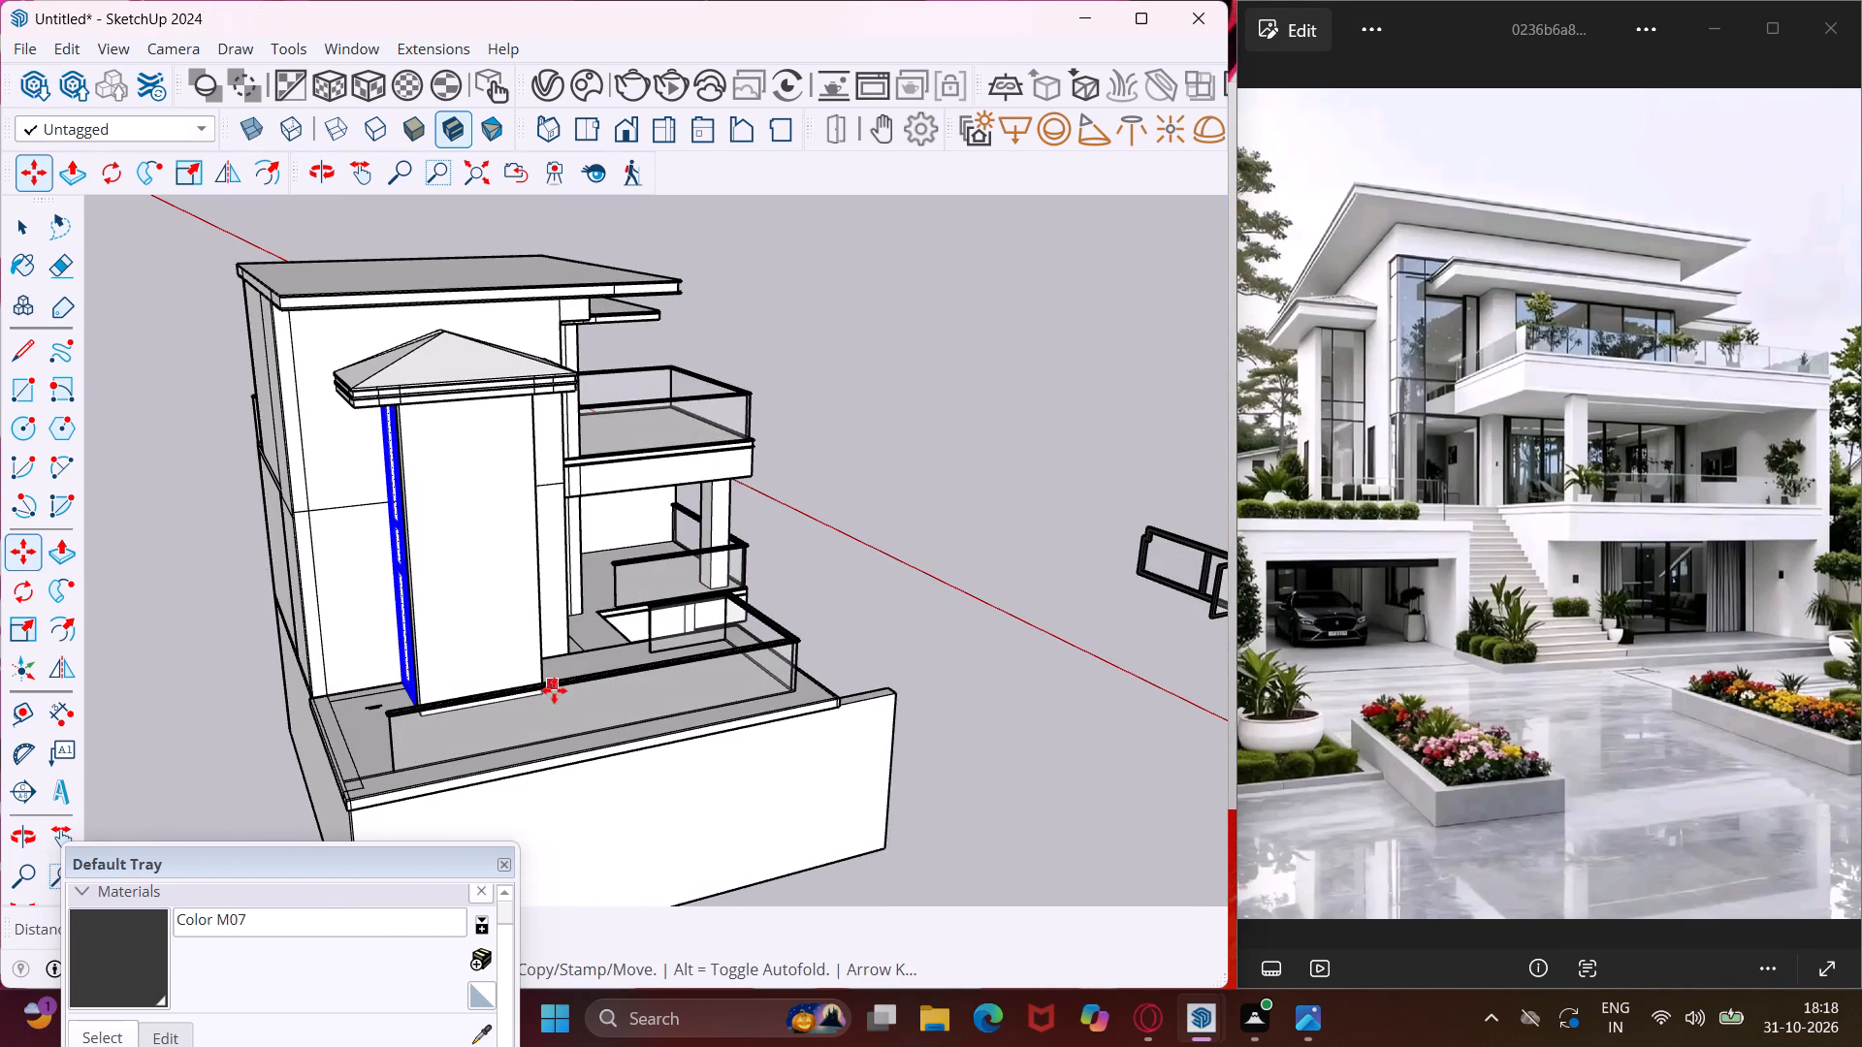
key(Escape)
key(space)
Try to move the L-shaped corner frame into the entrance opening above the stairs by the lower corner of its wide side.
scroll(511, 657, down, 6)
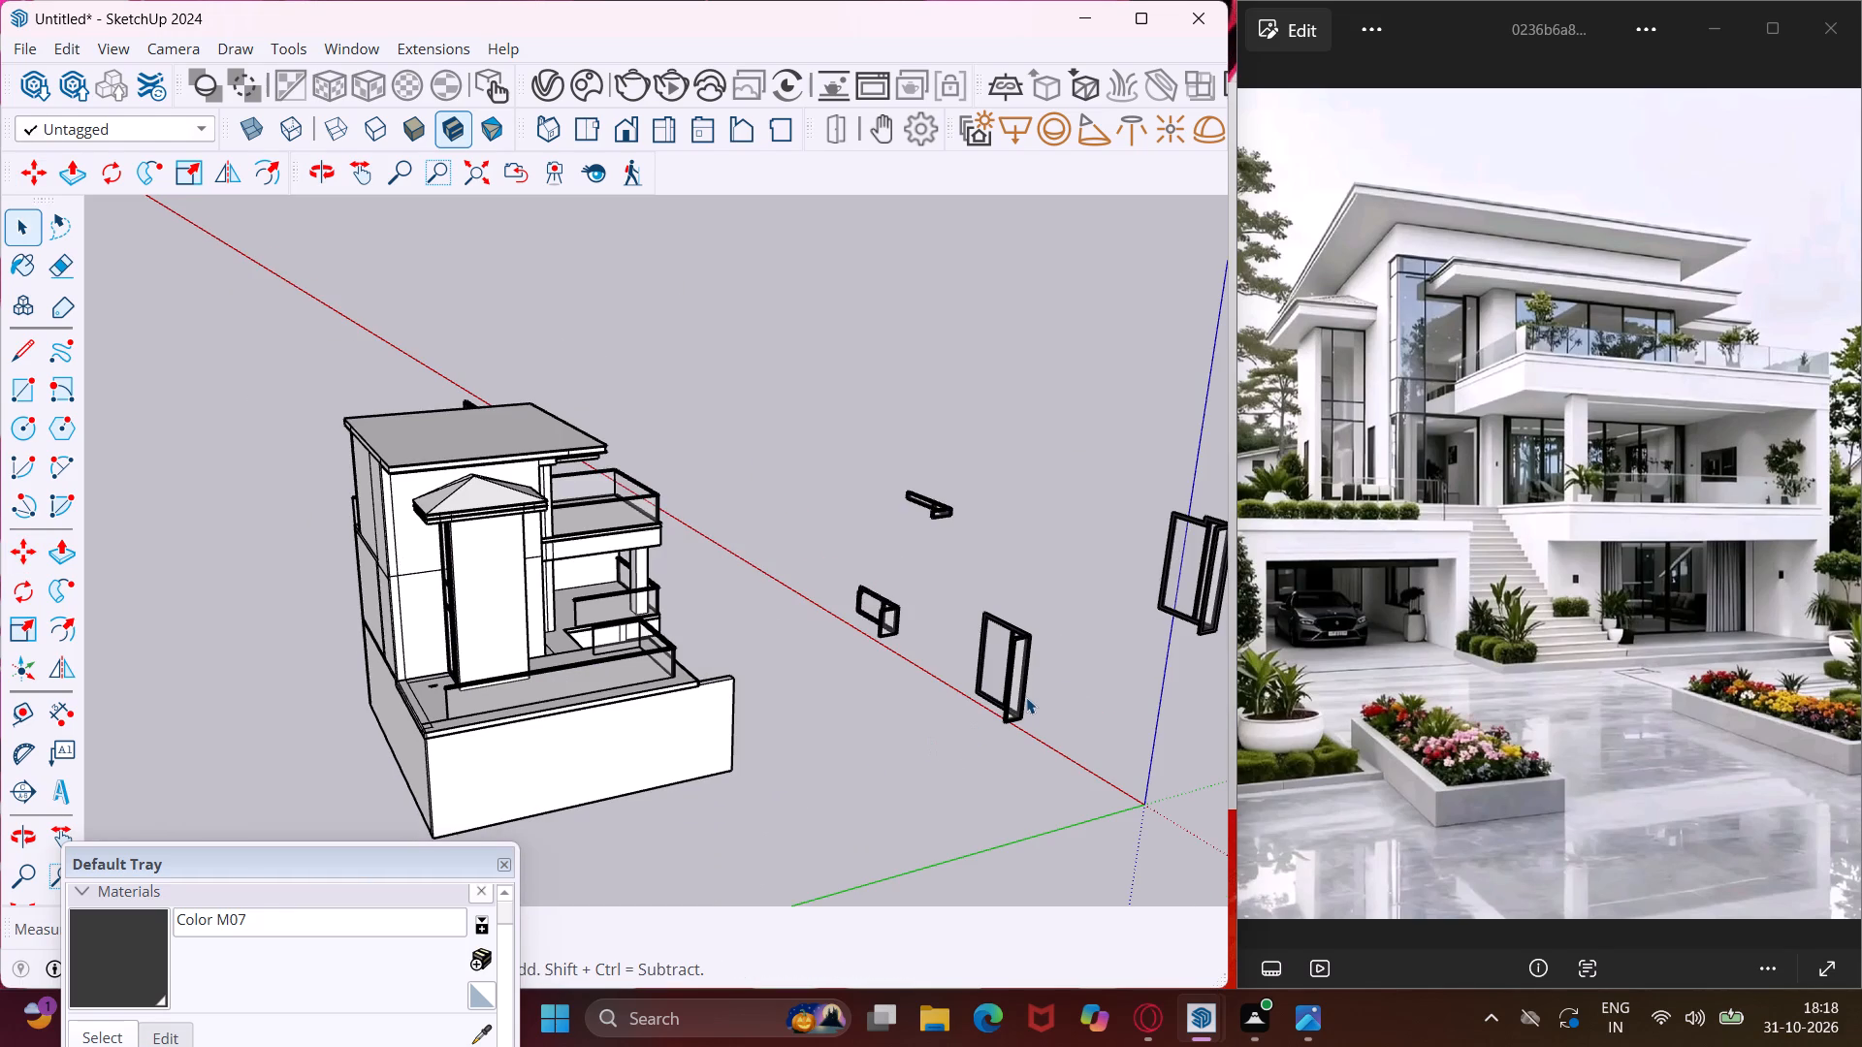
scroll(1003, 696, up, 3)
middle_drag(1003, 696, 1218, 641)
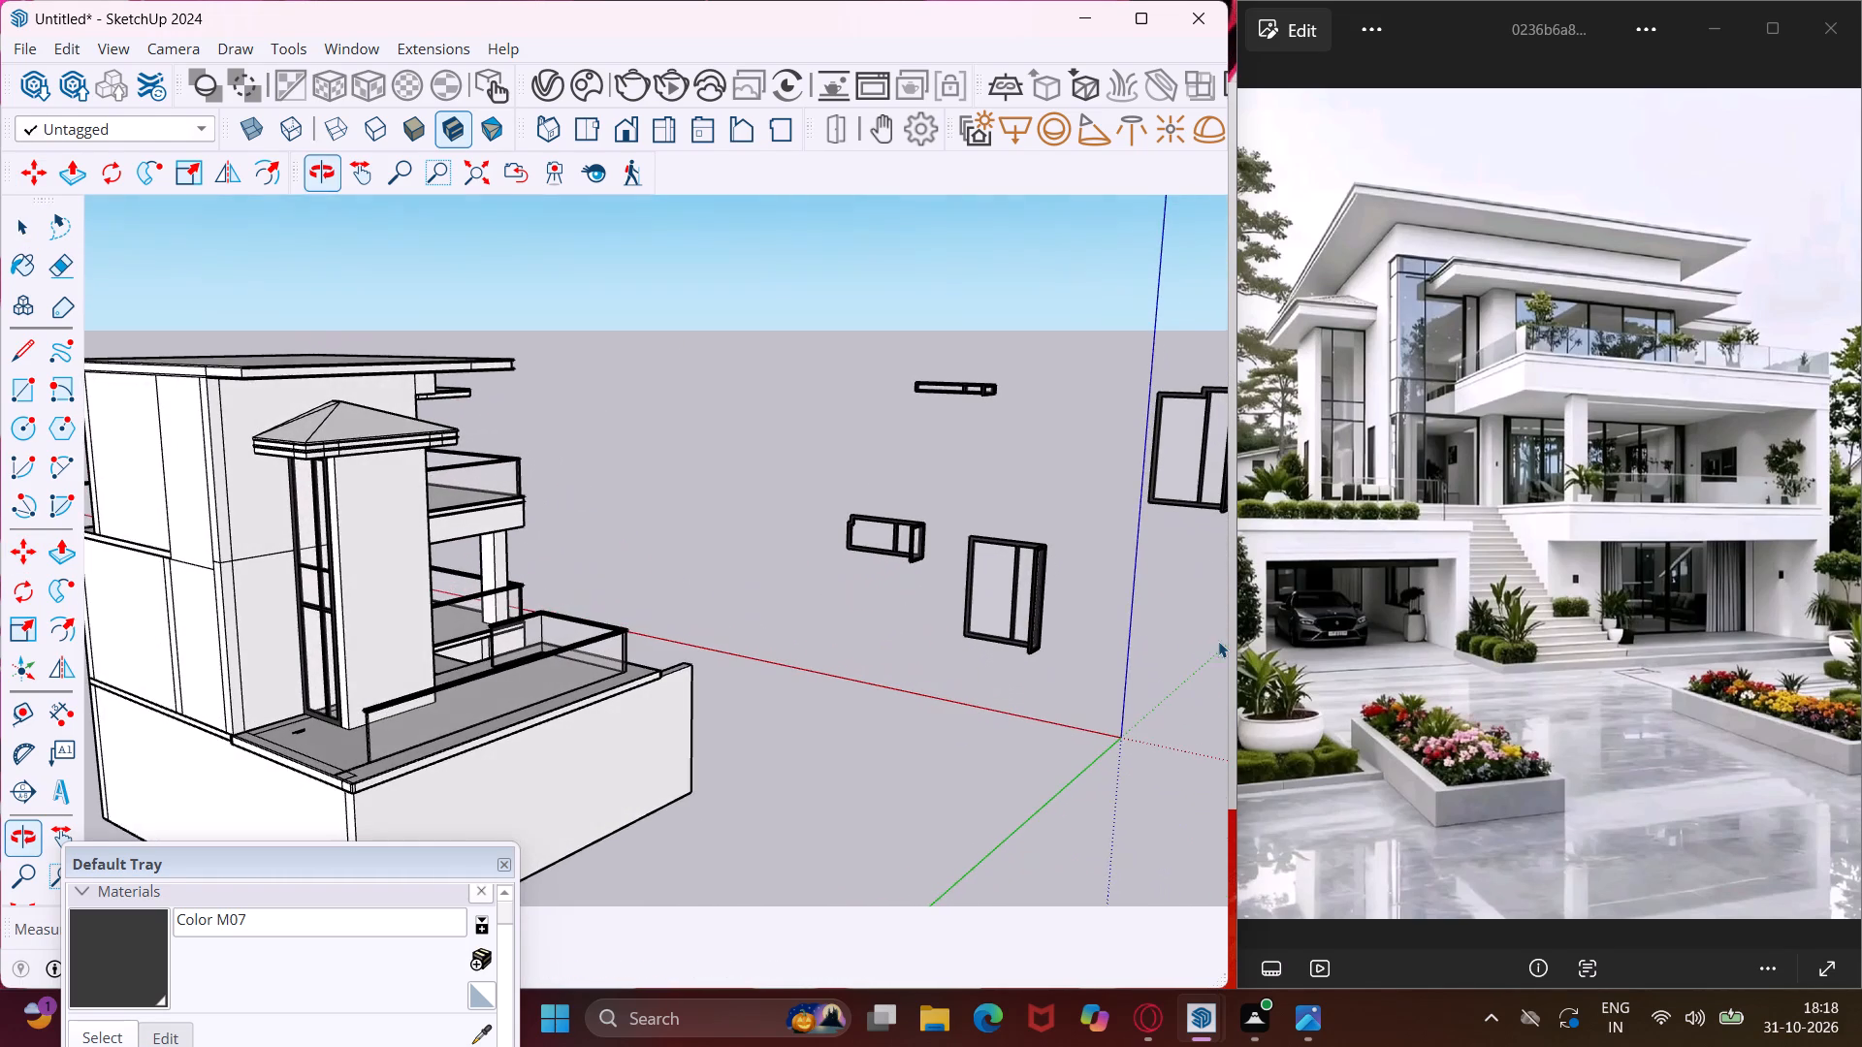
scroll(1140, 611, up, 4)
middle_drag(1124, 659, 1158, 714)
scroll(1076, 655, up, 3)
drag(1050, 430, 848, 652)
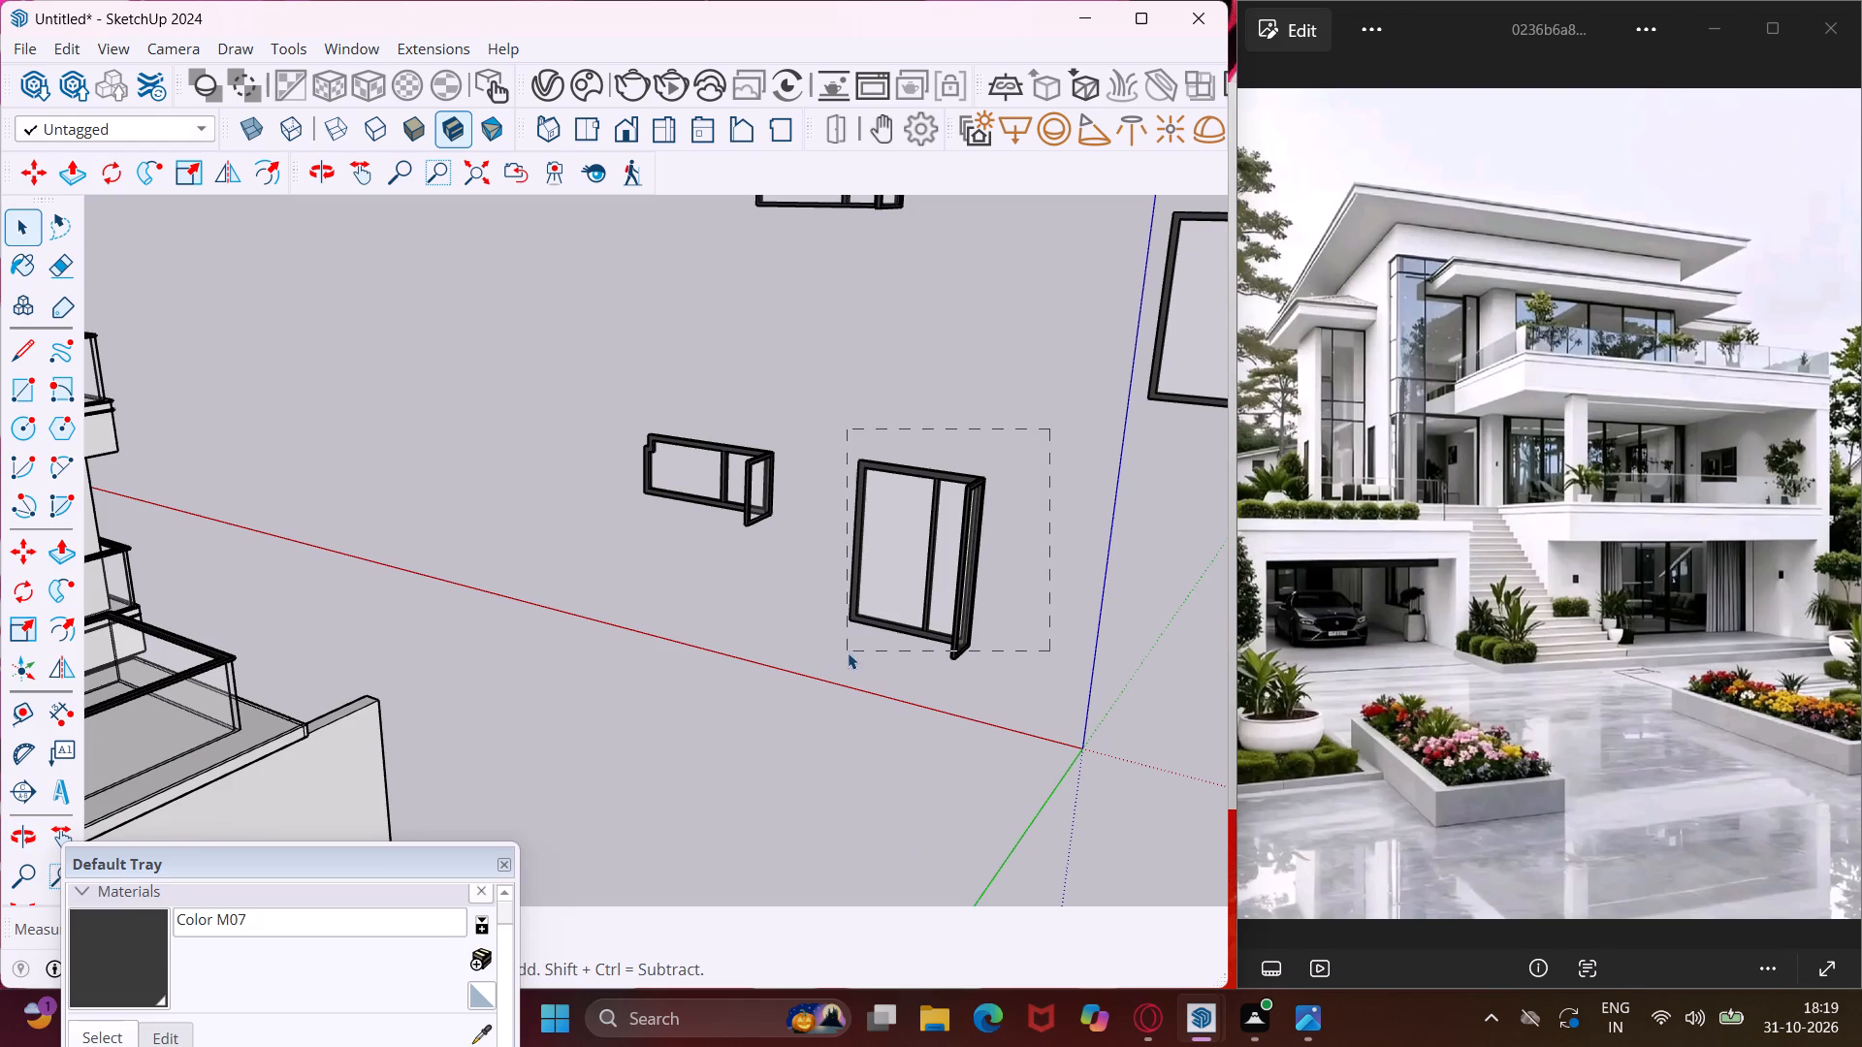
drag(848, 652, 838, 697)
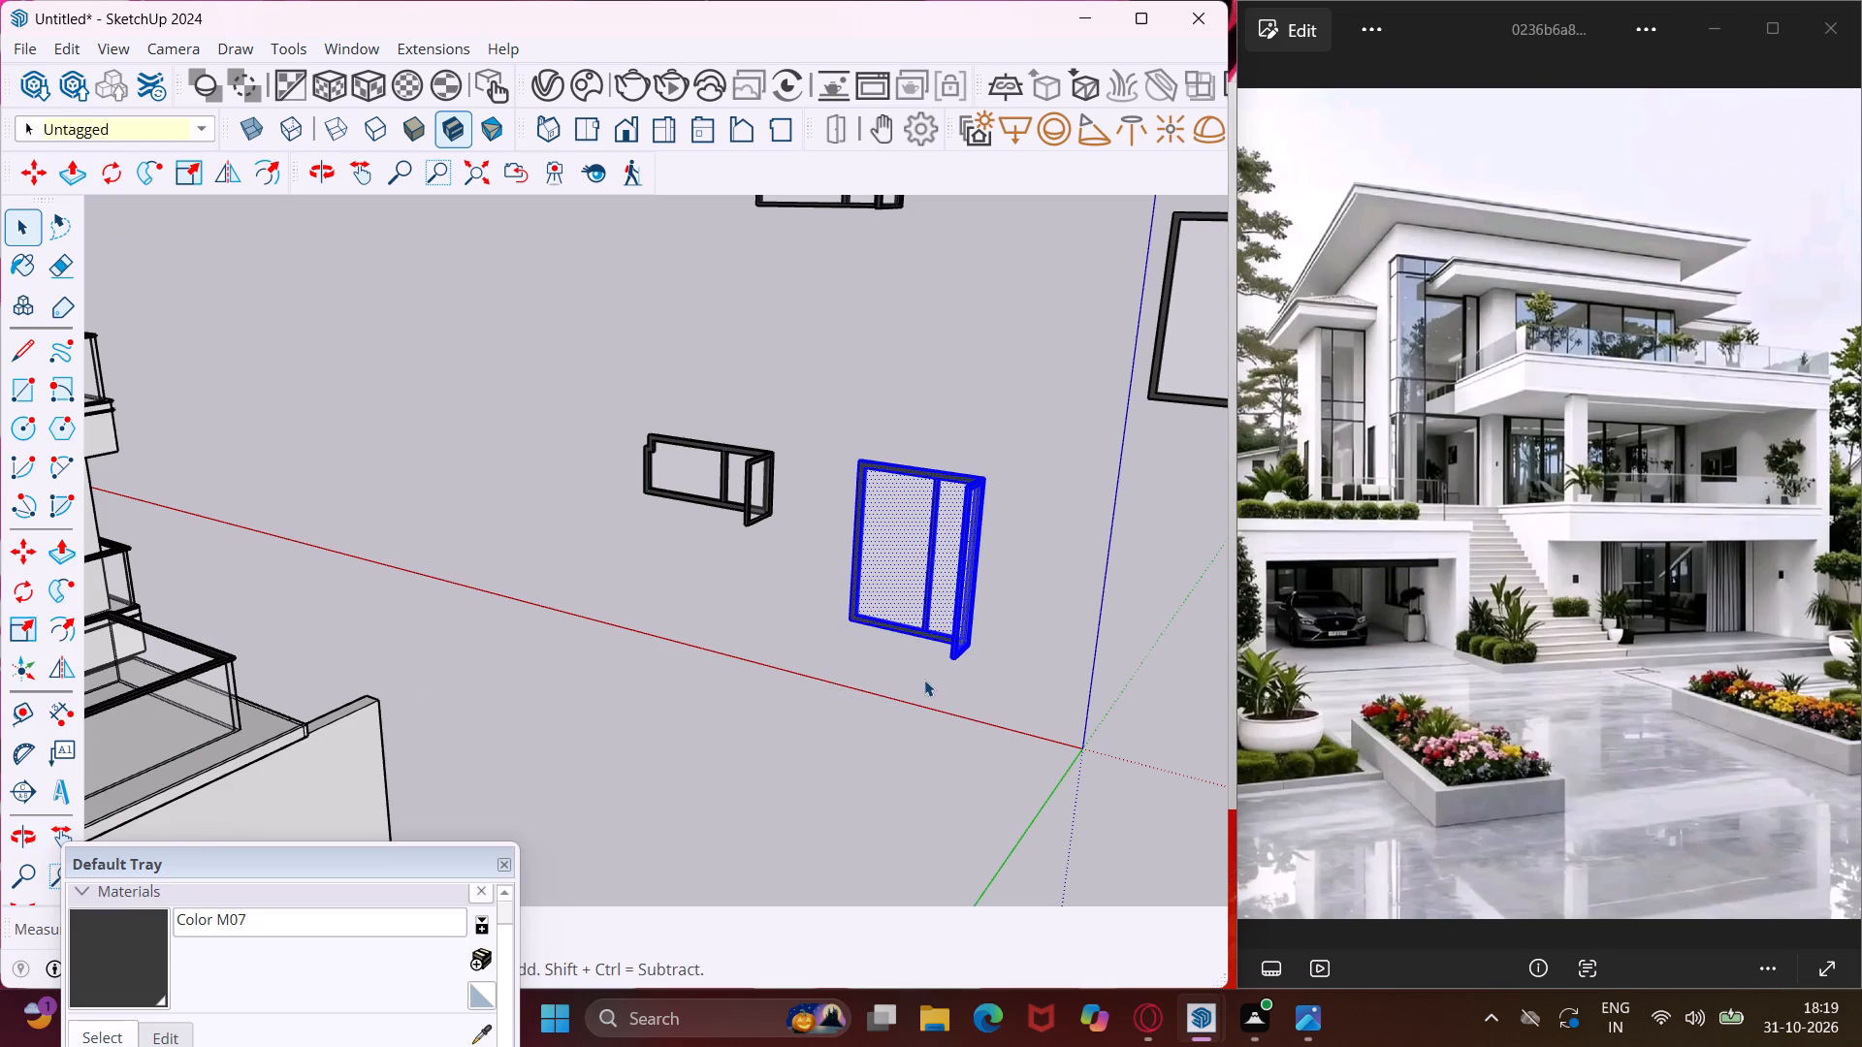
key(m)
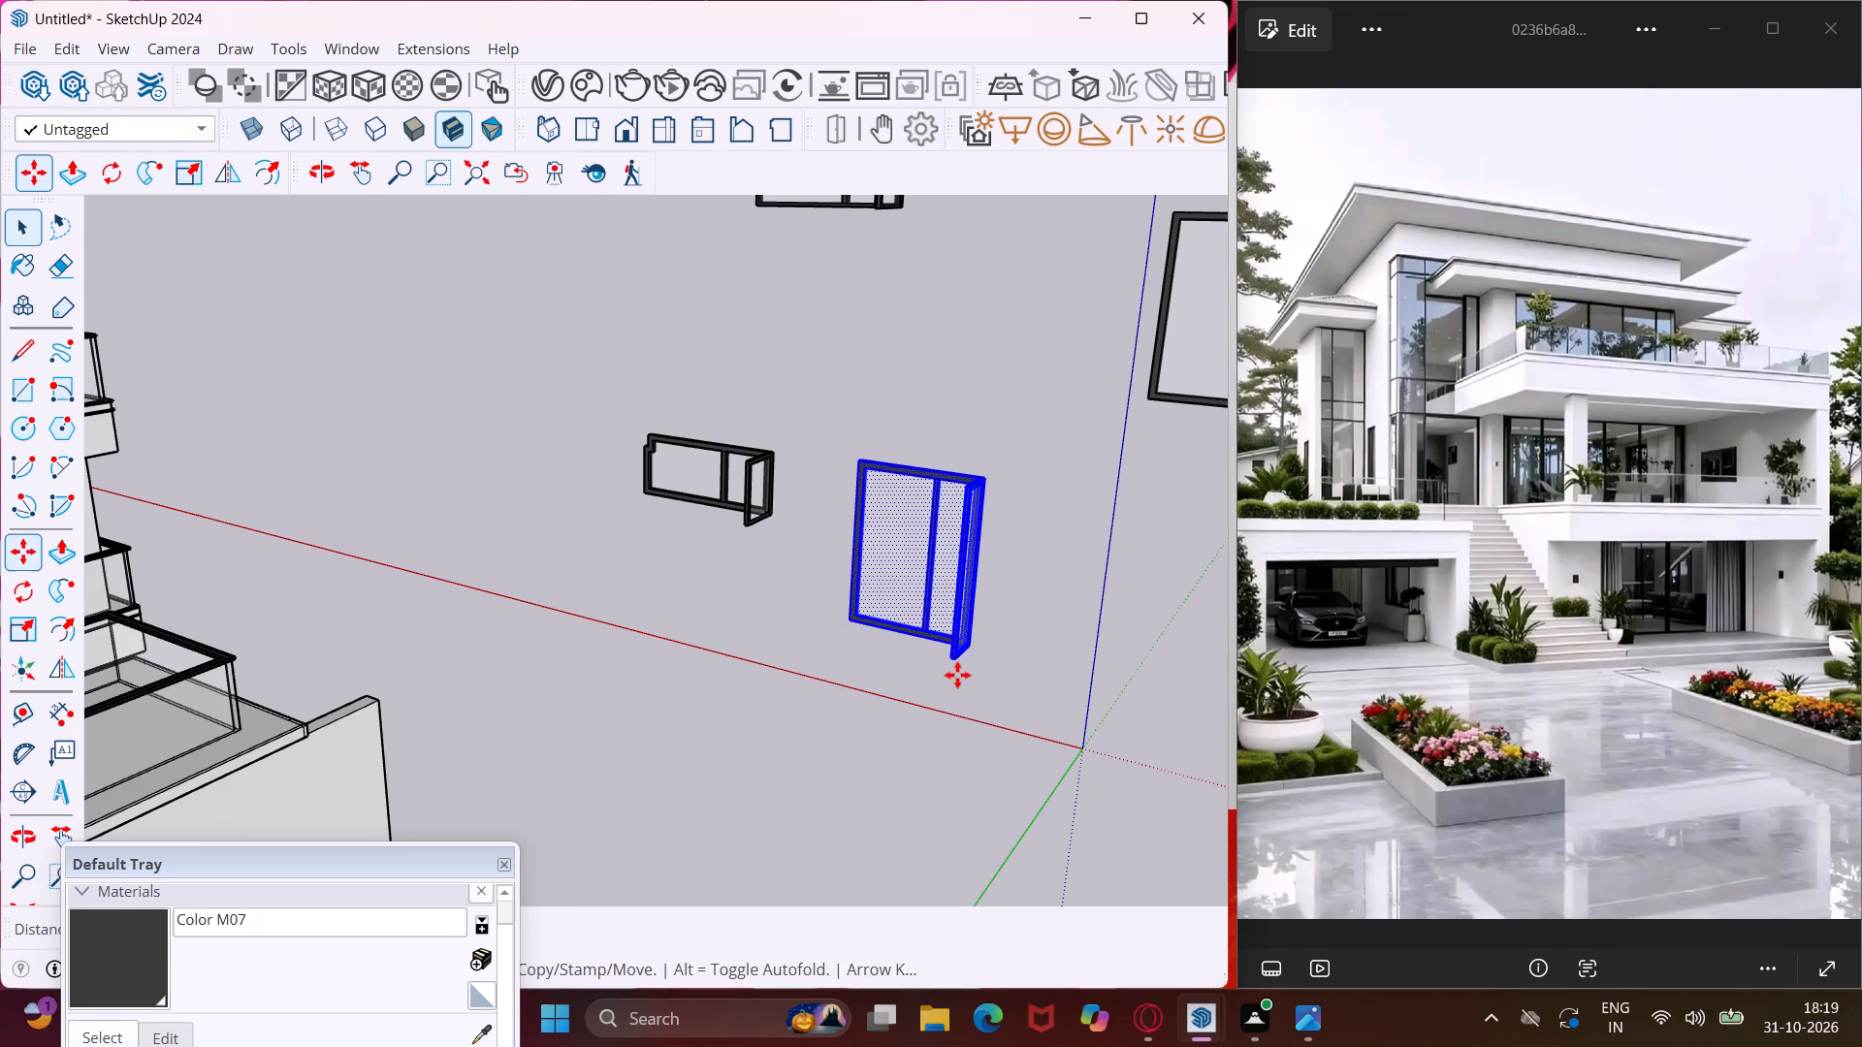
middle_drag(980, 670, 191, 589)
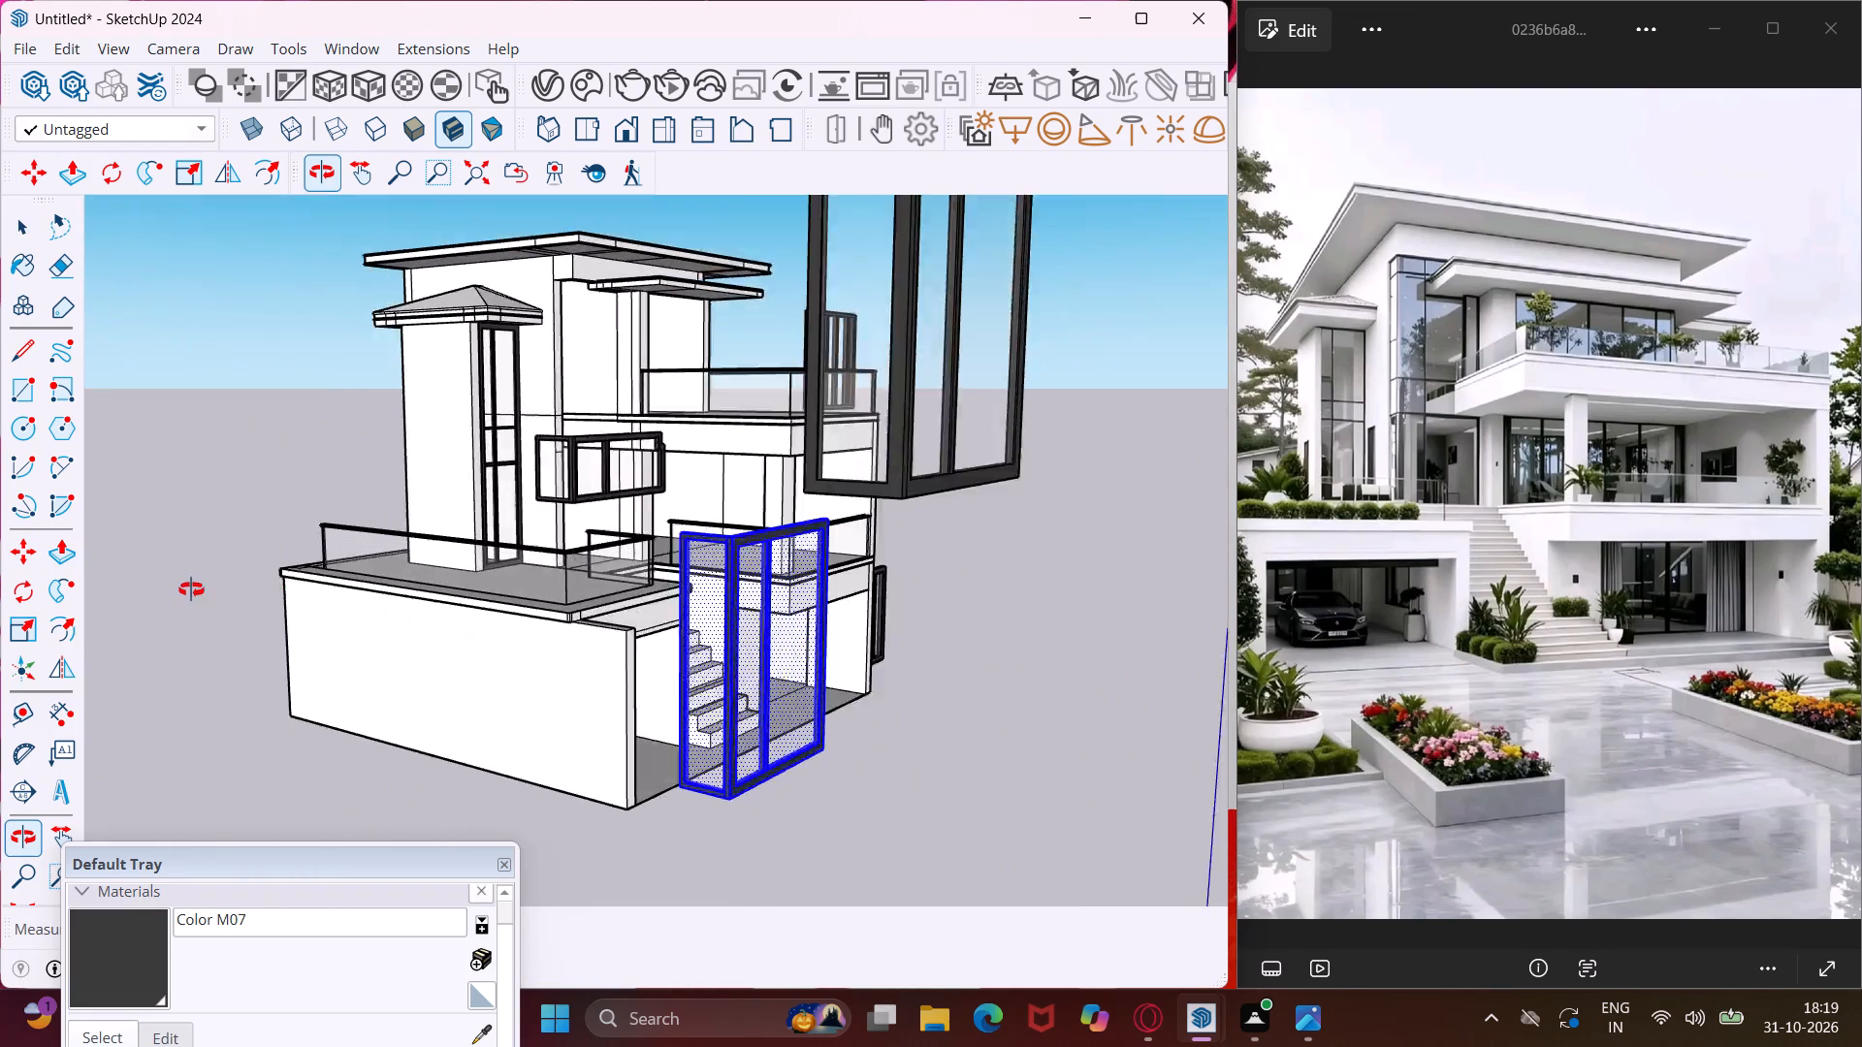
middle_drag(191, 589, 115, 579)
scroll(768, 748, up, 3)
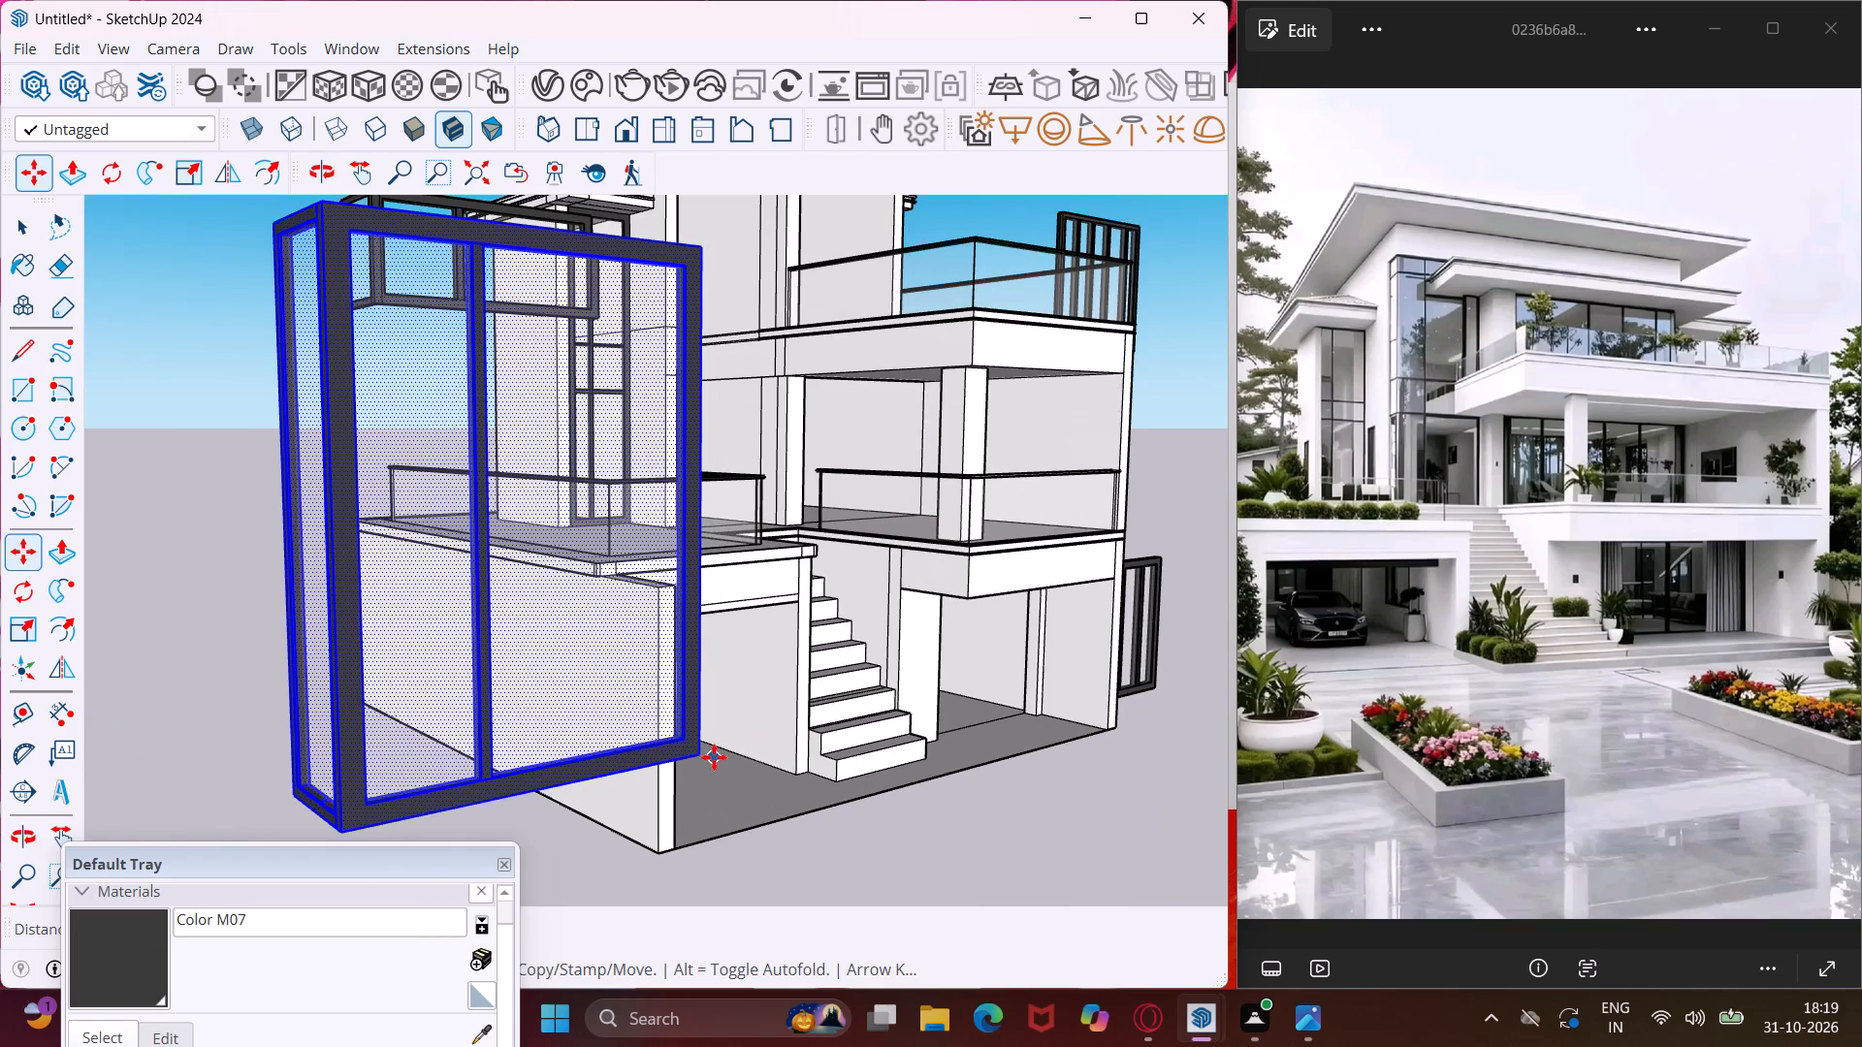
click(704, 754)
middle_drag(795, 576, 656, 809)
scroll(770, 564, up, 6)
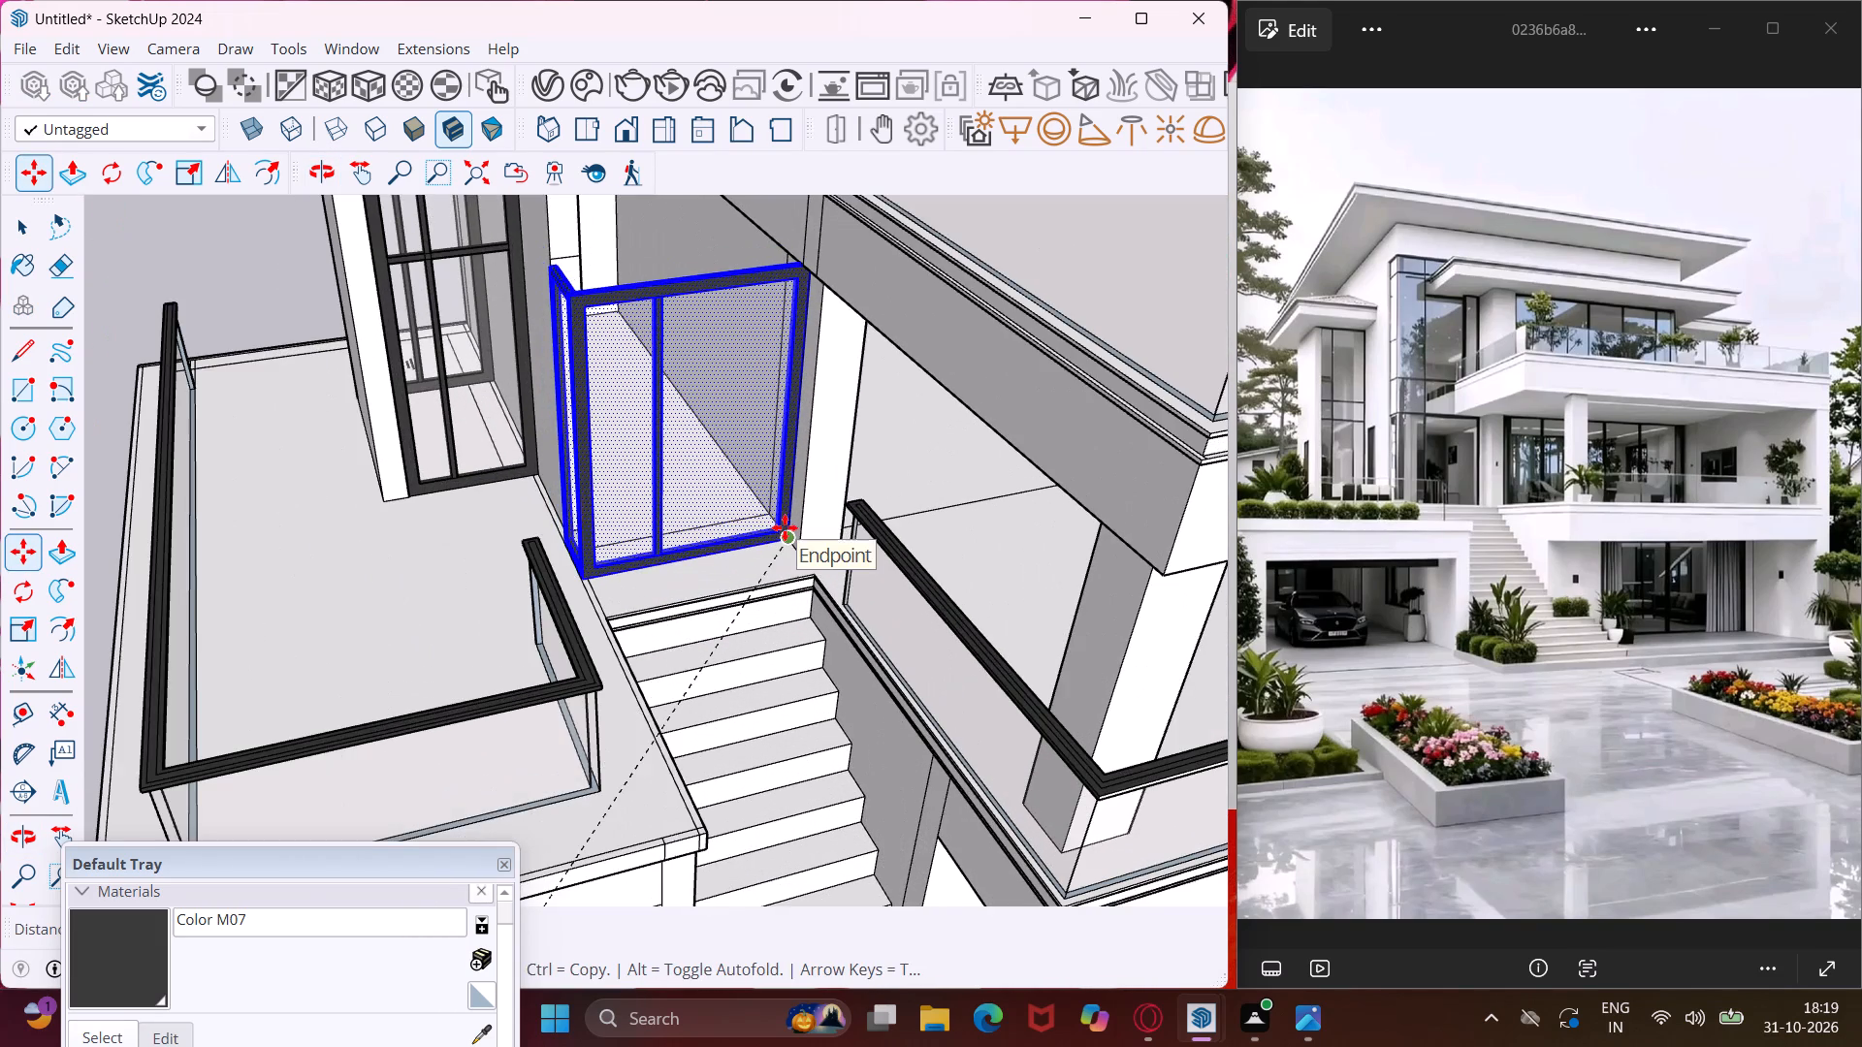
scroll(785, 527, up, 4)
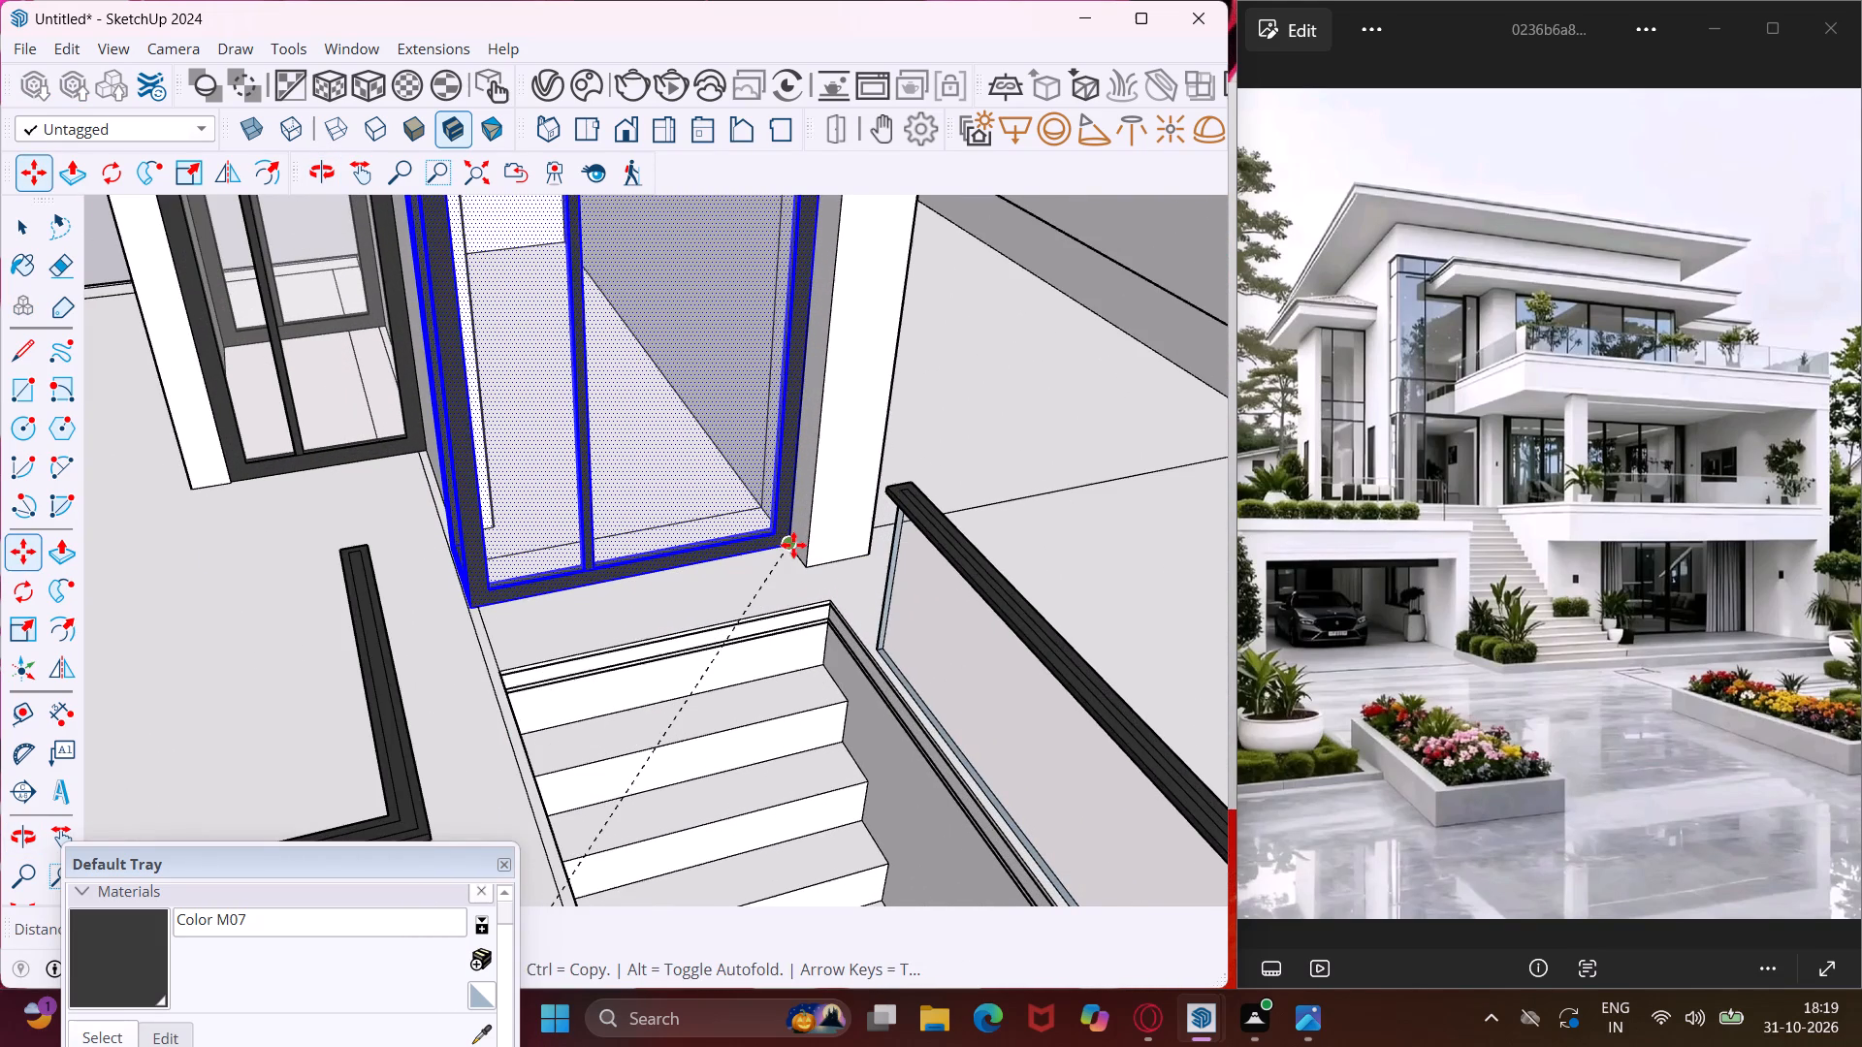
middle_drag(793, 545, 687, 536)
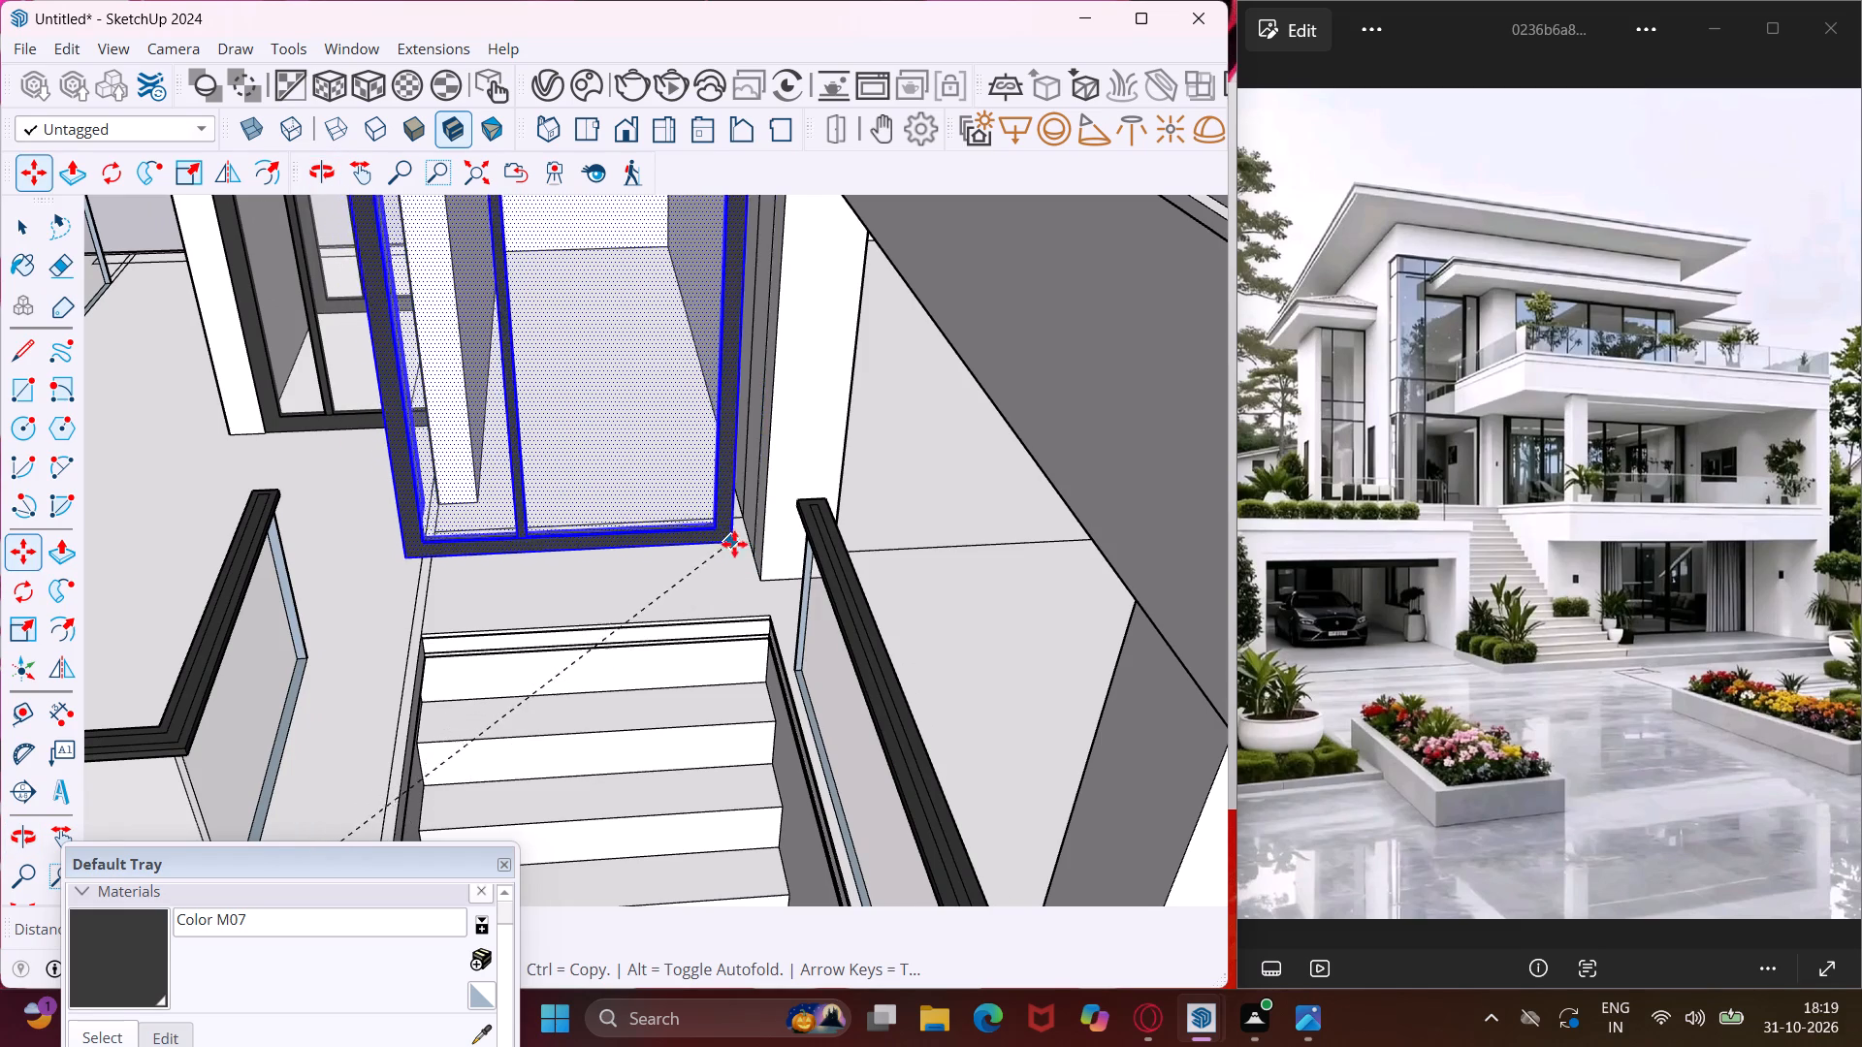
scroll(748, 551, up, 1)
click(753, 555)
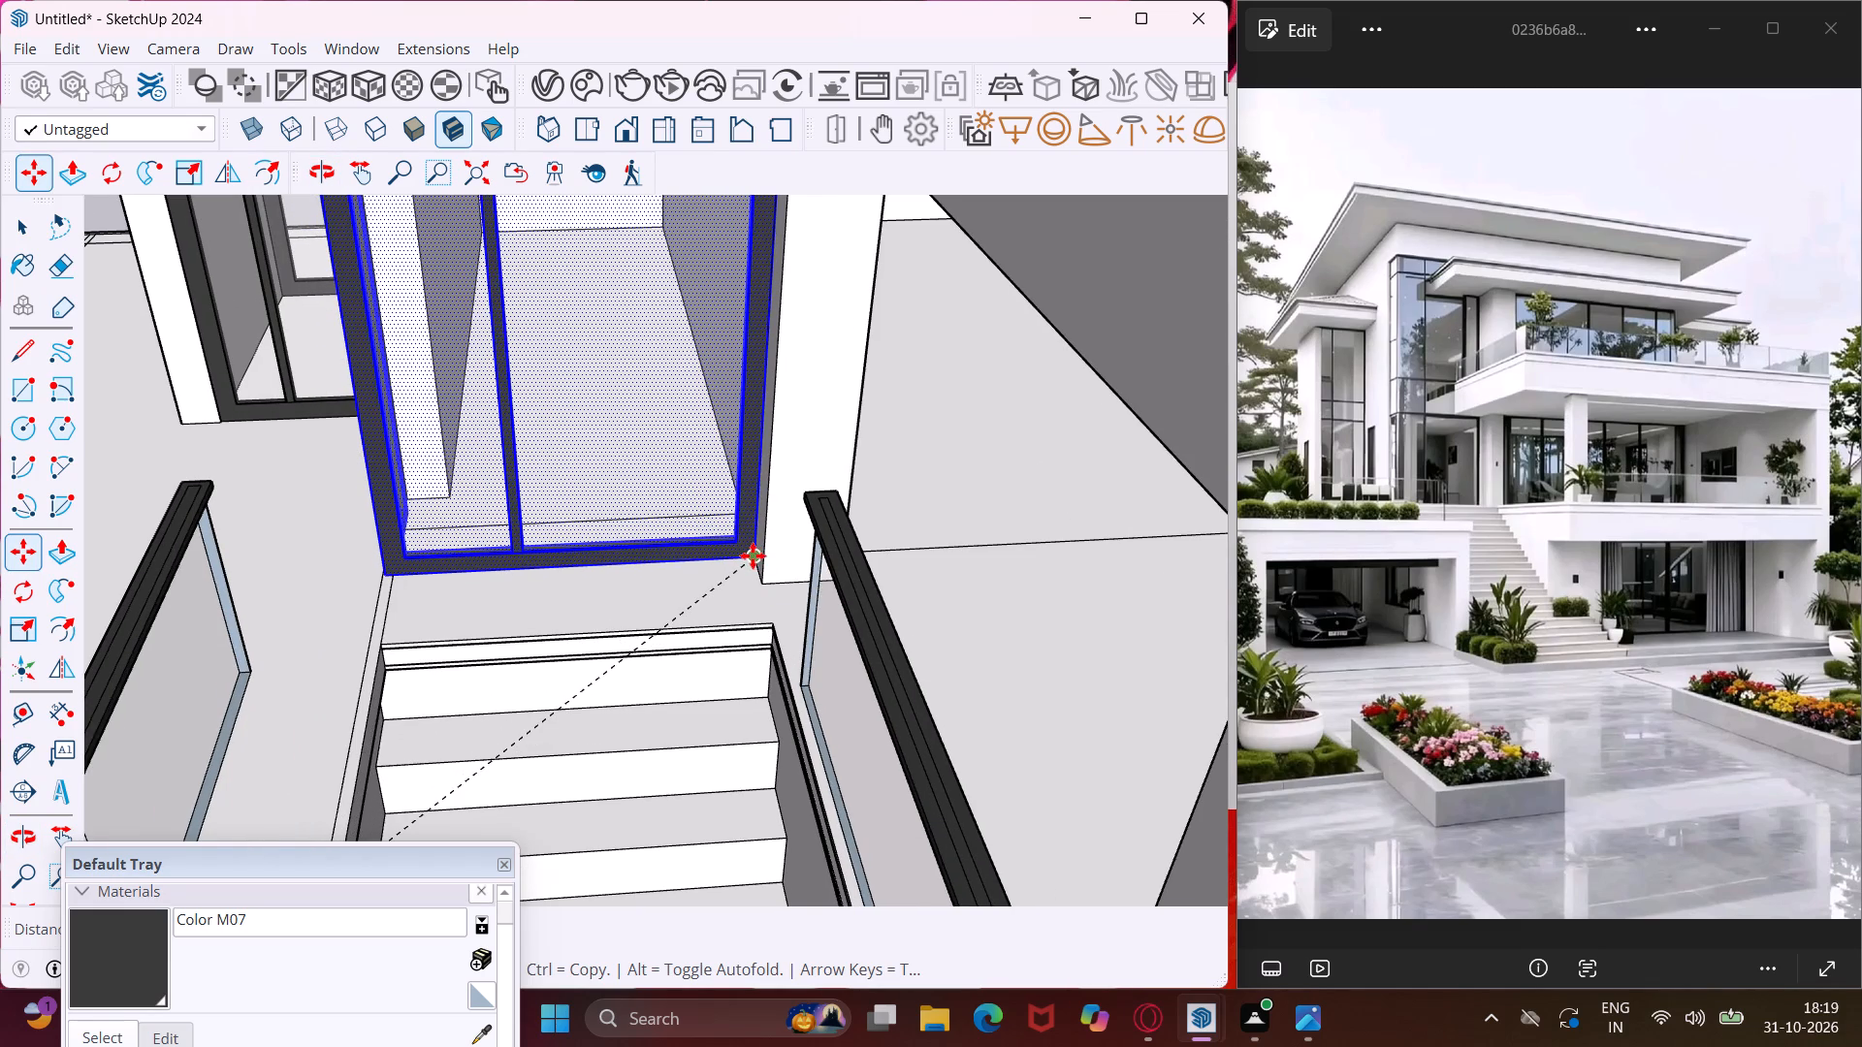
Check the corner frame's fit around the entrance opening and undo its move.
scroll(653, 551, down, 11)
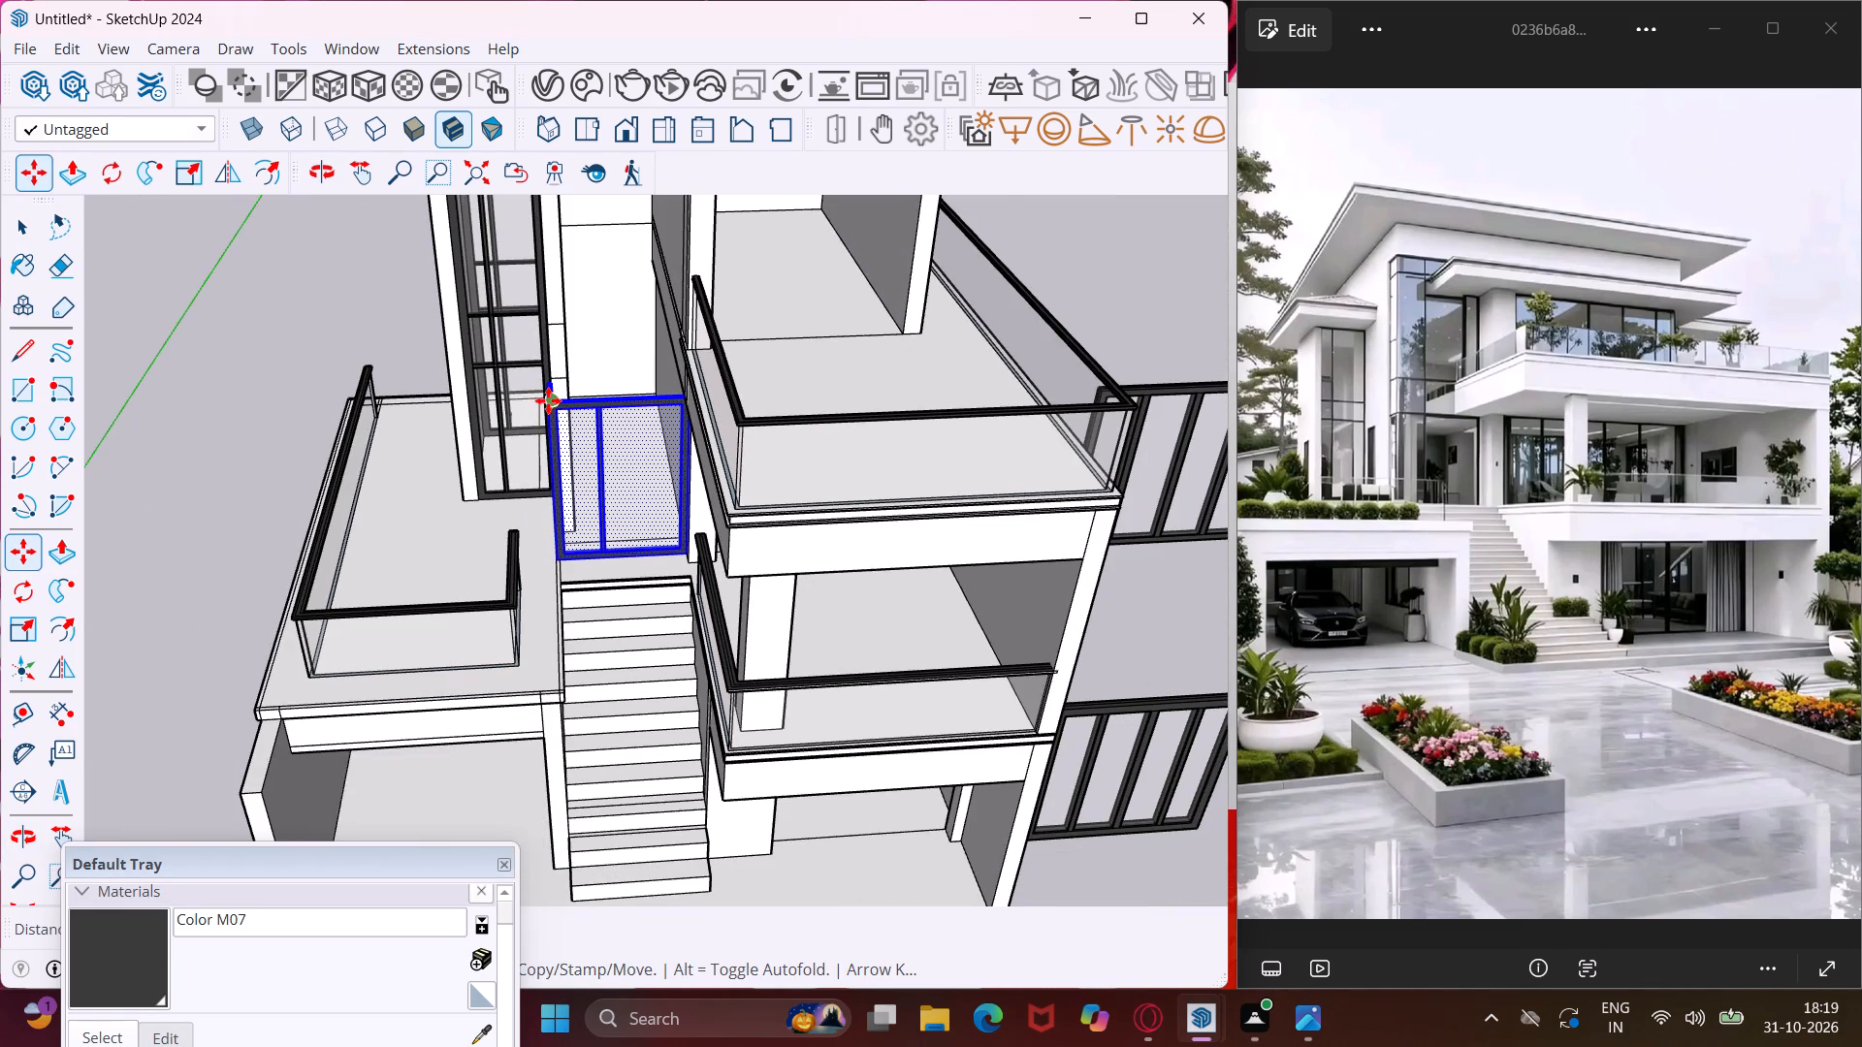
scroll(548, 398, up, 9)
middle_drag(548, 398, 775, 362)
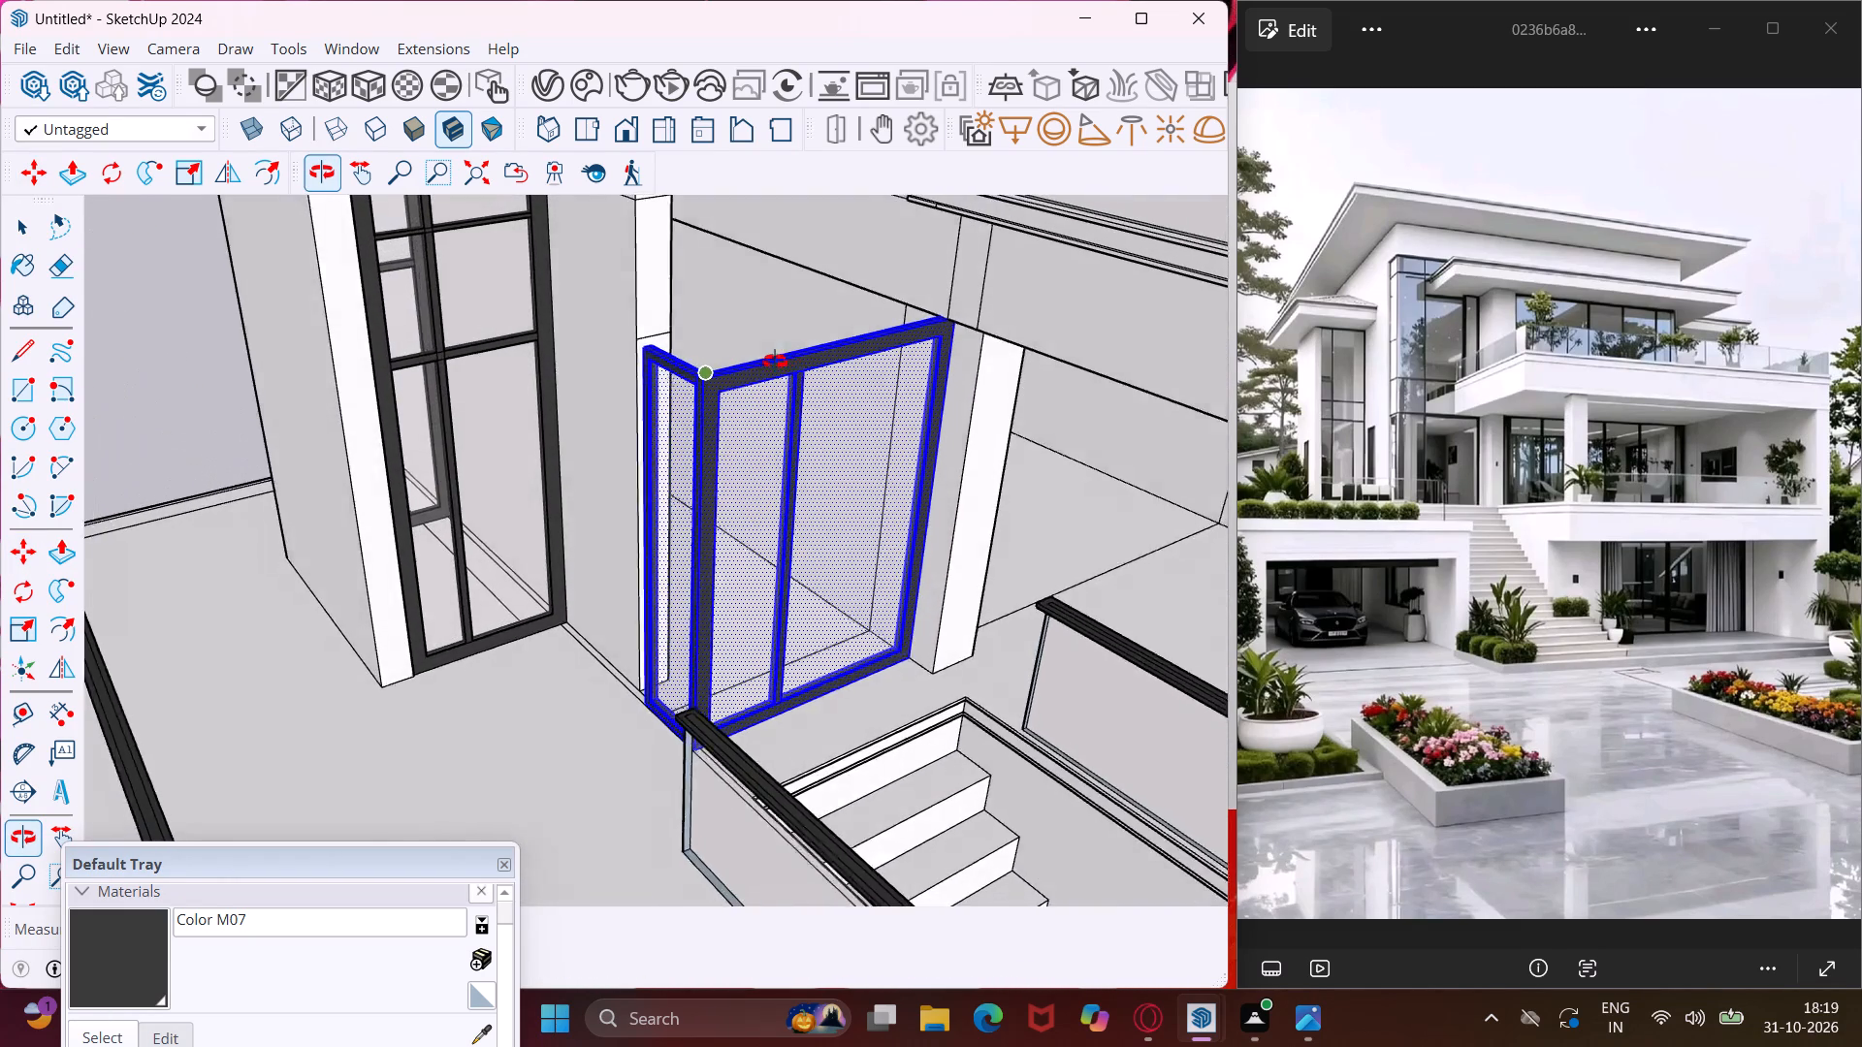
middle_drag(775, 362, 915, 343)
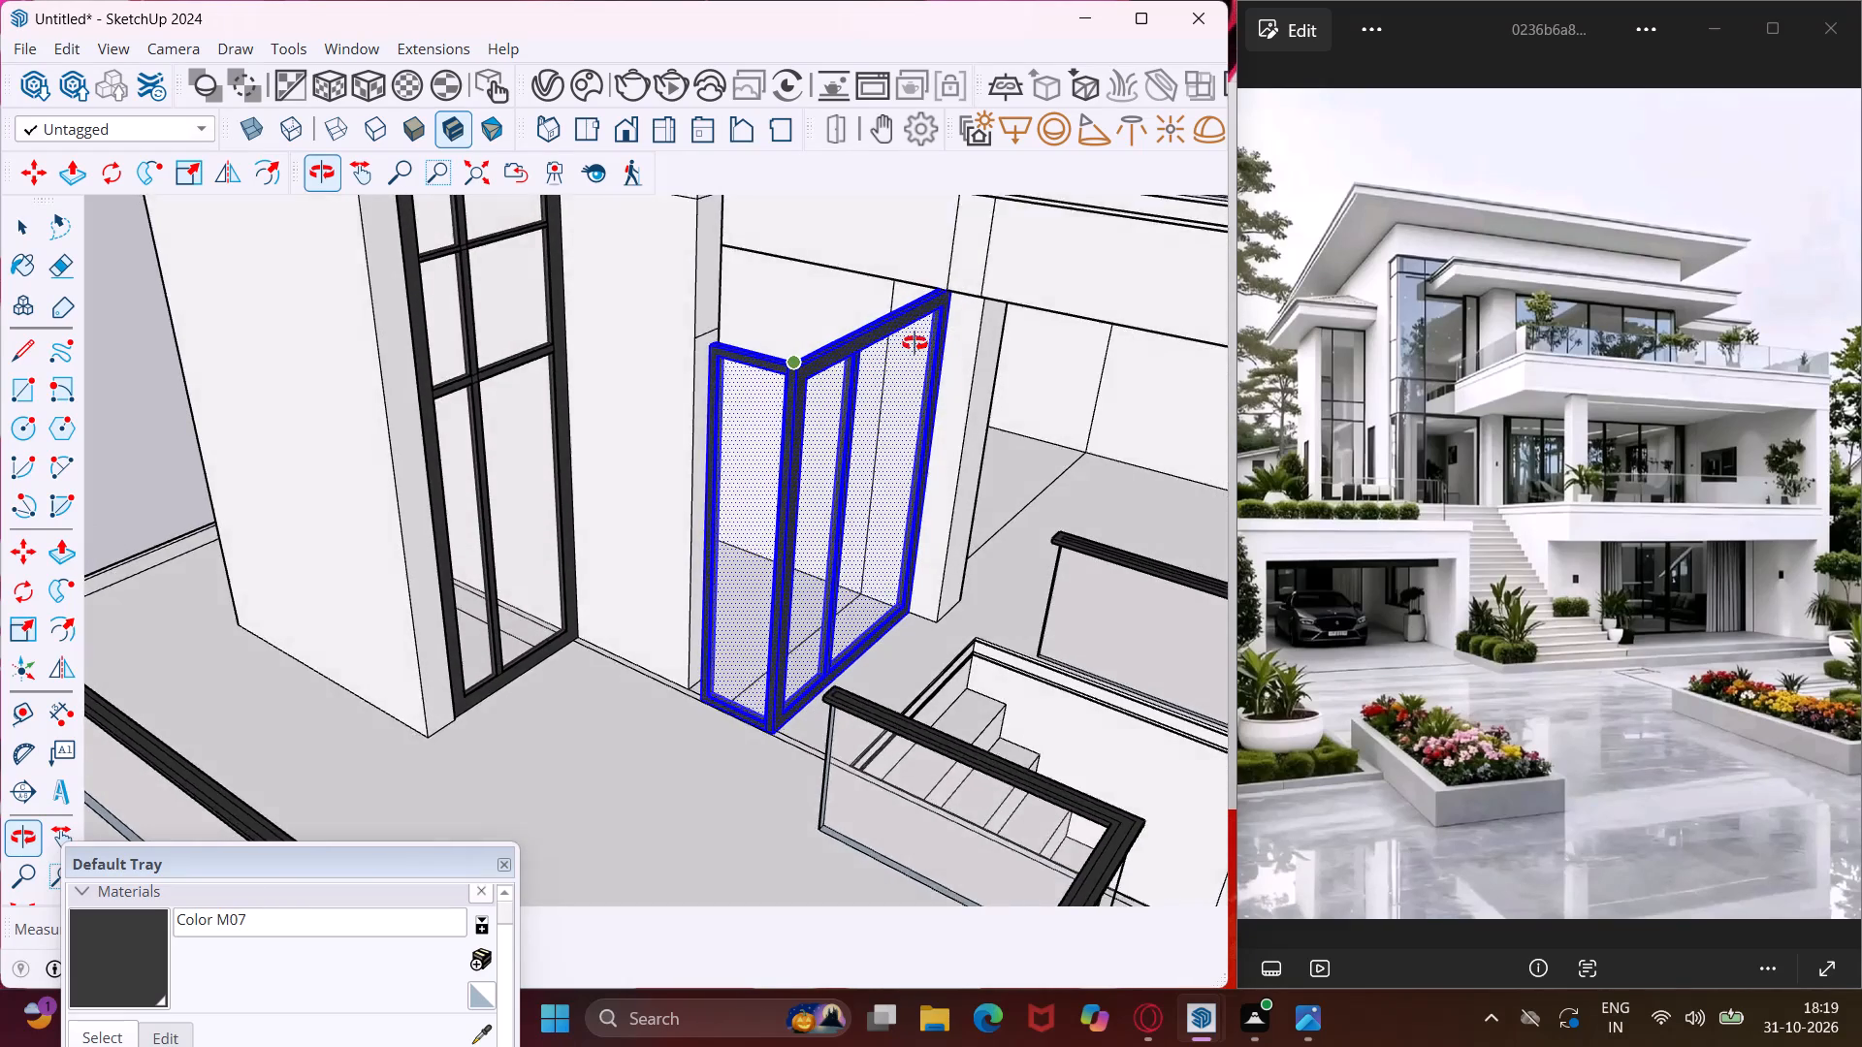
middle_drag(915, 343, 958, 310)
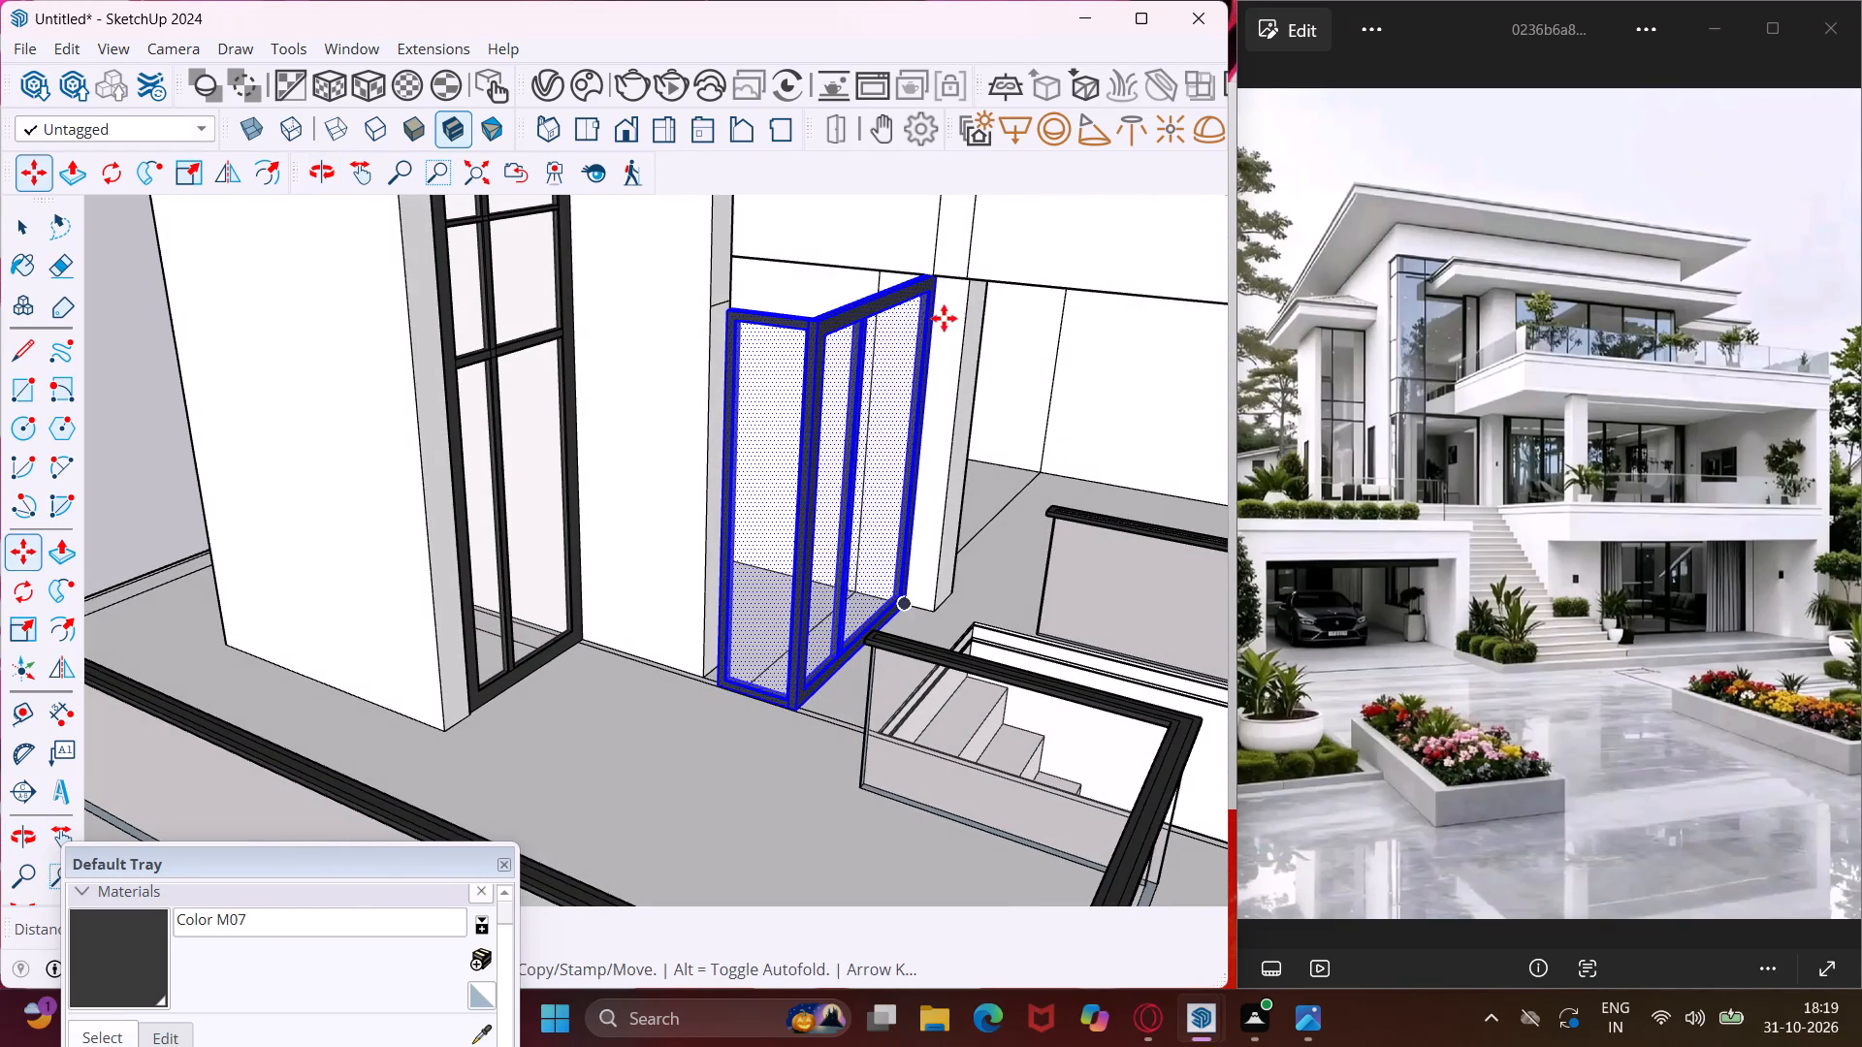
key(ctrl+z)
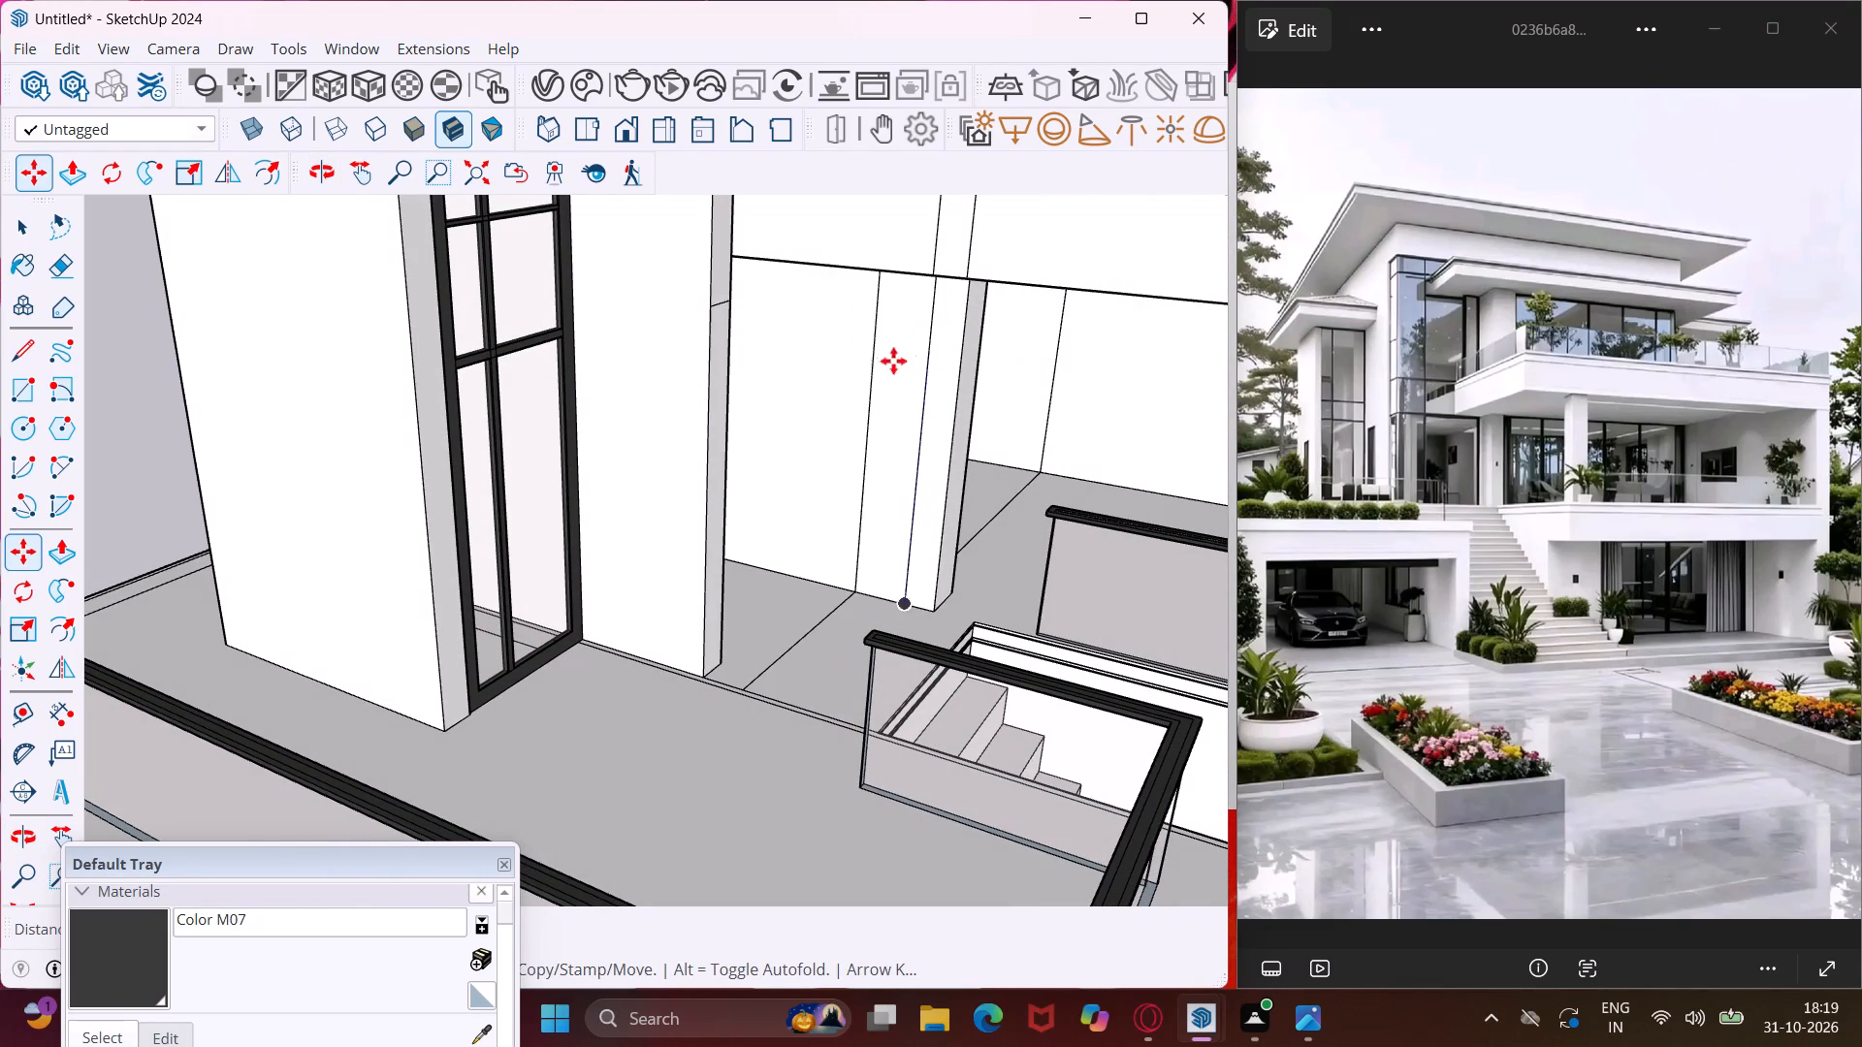
Move the L-shaped corner frame into the entrance opening, seating its single-pane side's lower outer corner where the wall edge meets the terrace floor.
scroll(764, 349, down, 12)
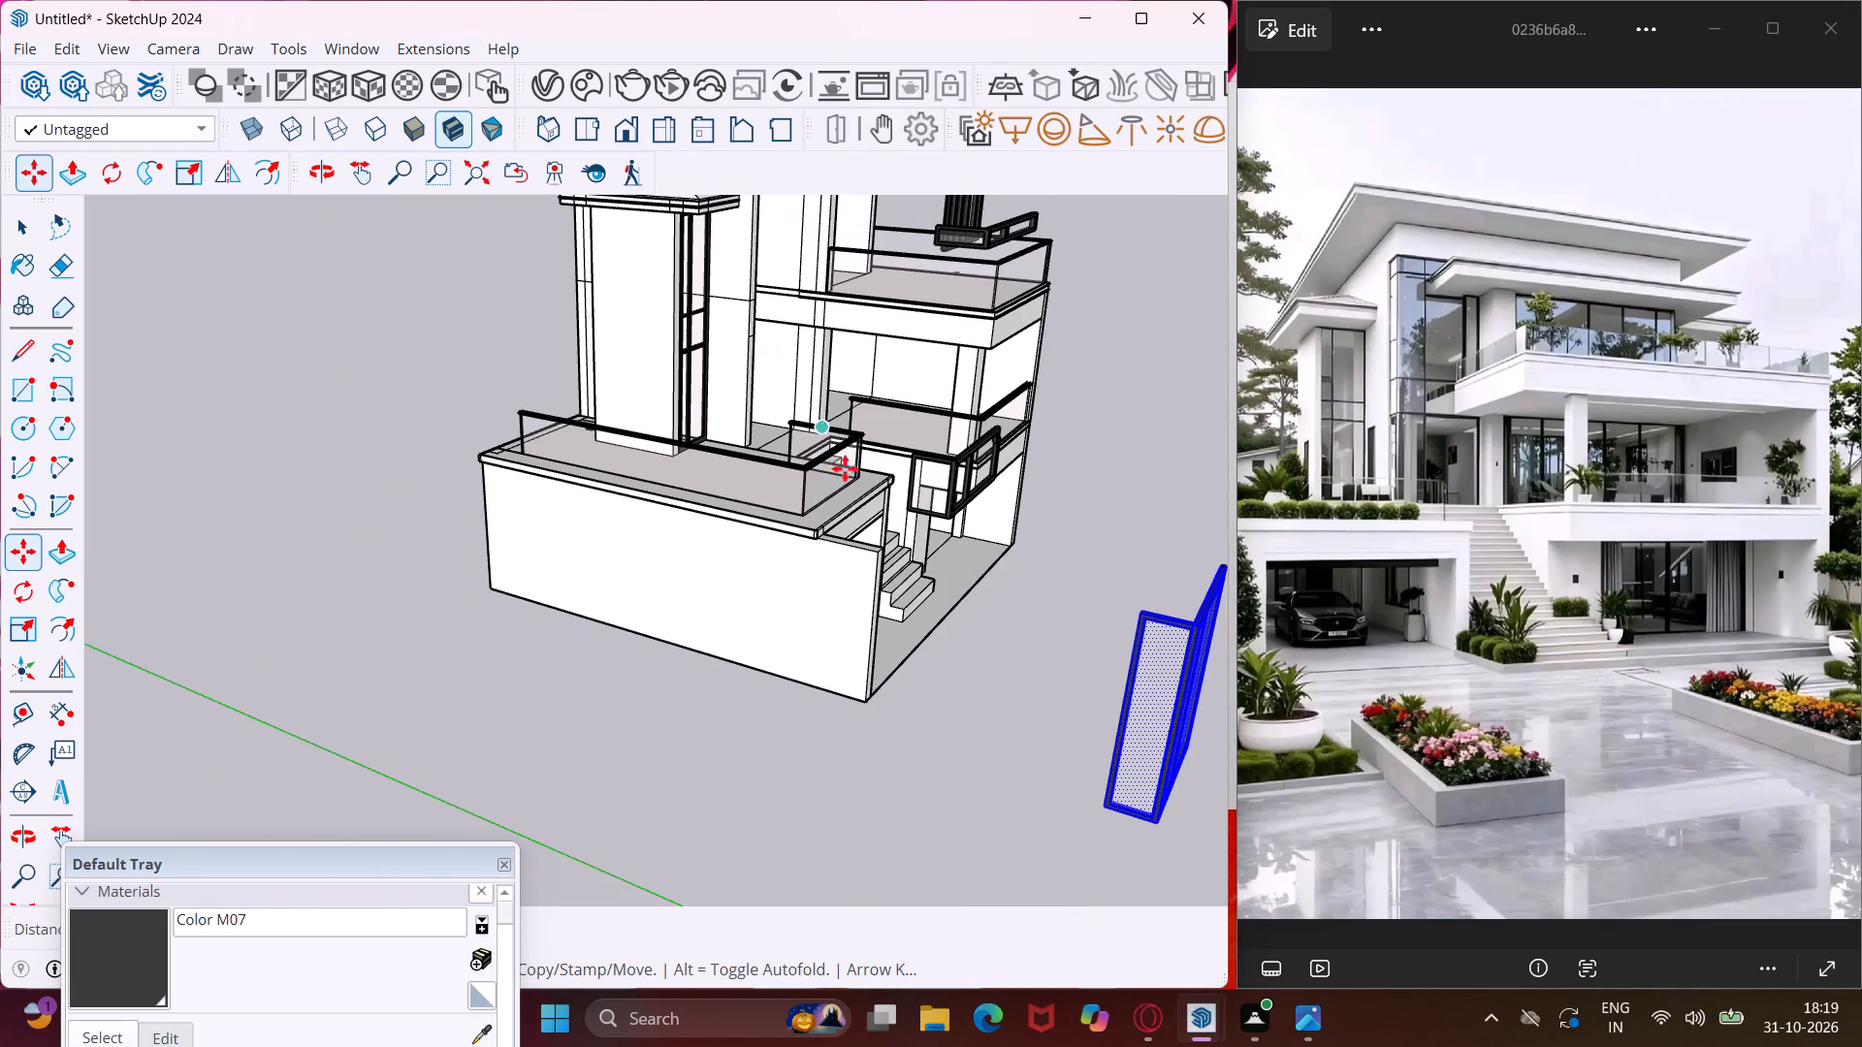
scroll(1098, 805, up, 4)
click(1108, 809)
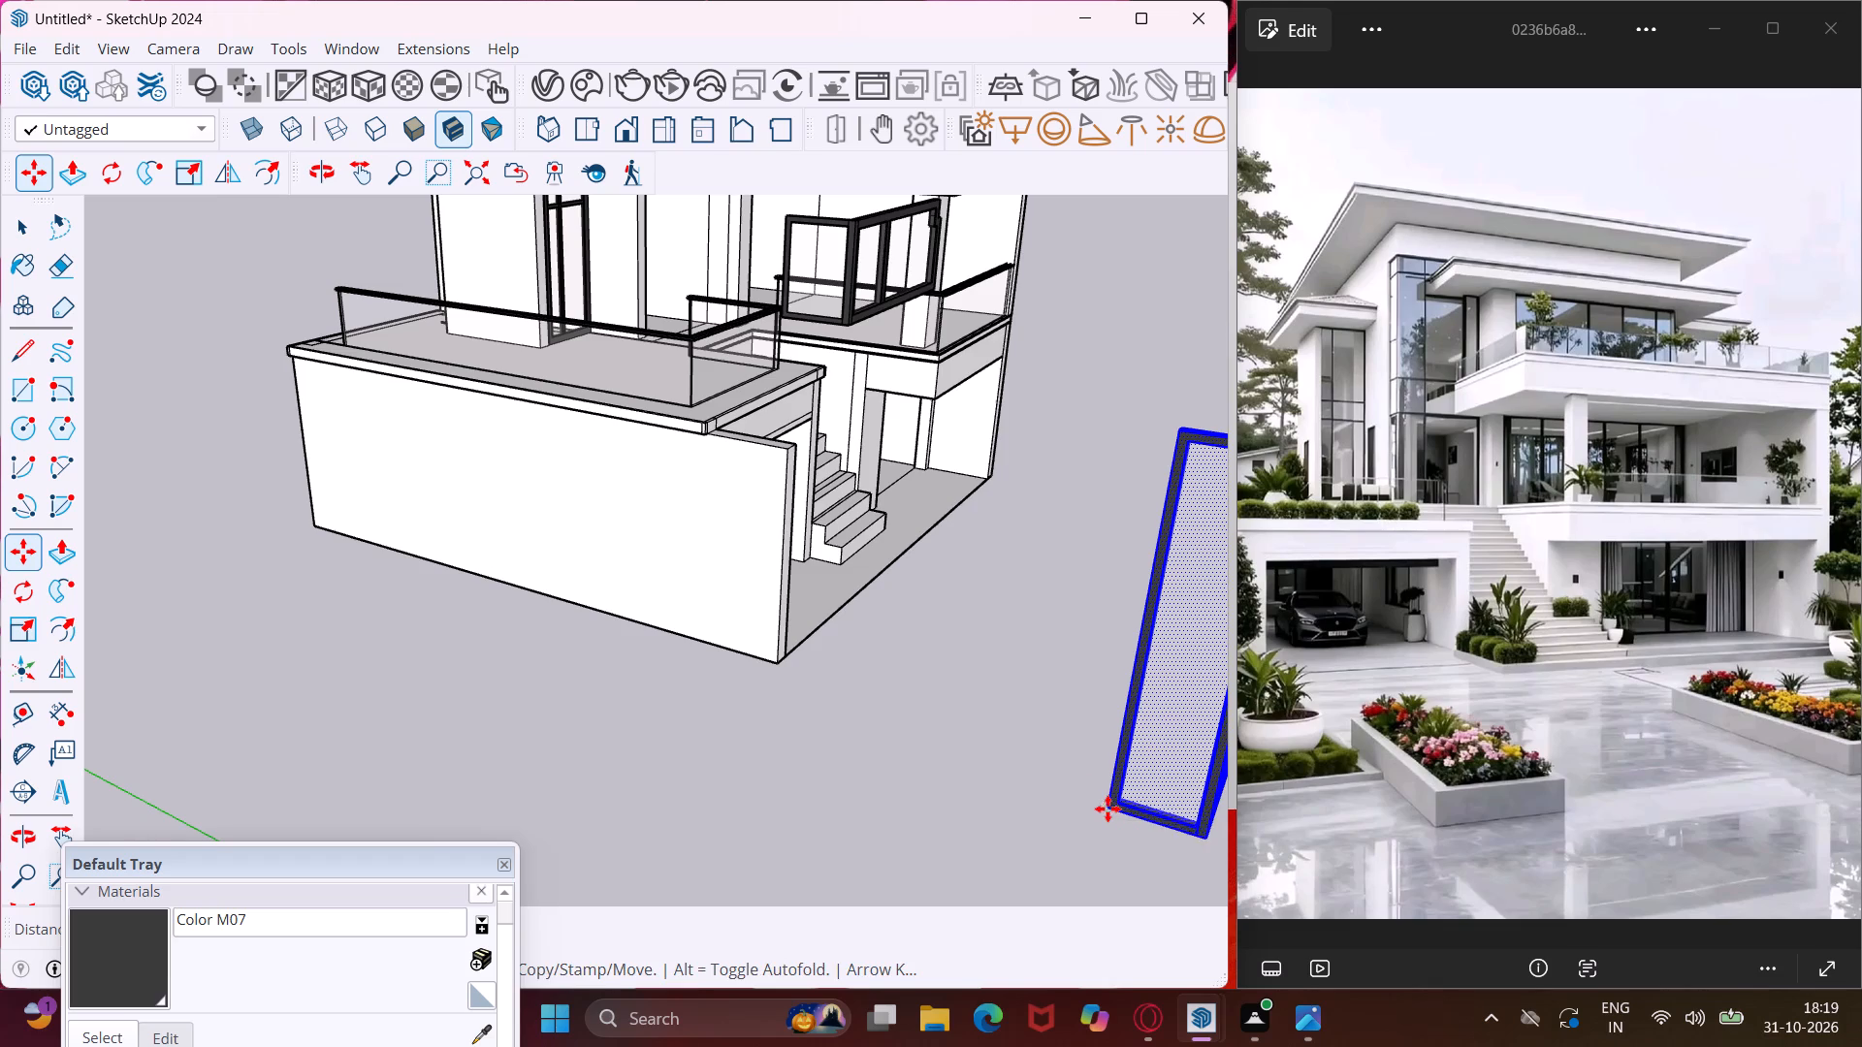
scroll(930, 749, down, 4)
scroll(684, 378, up, 3)
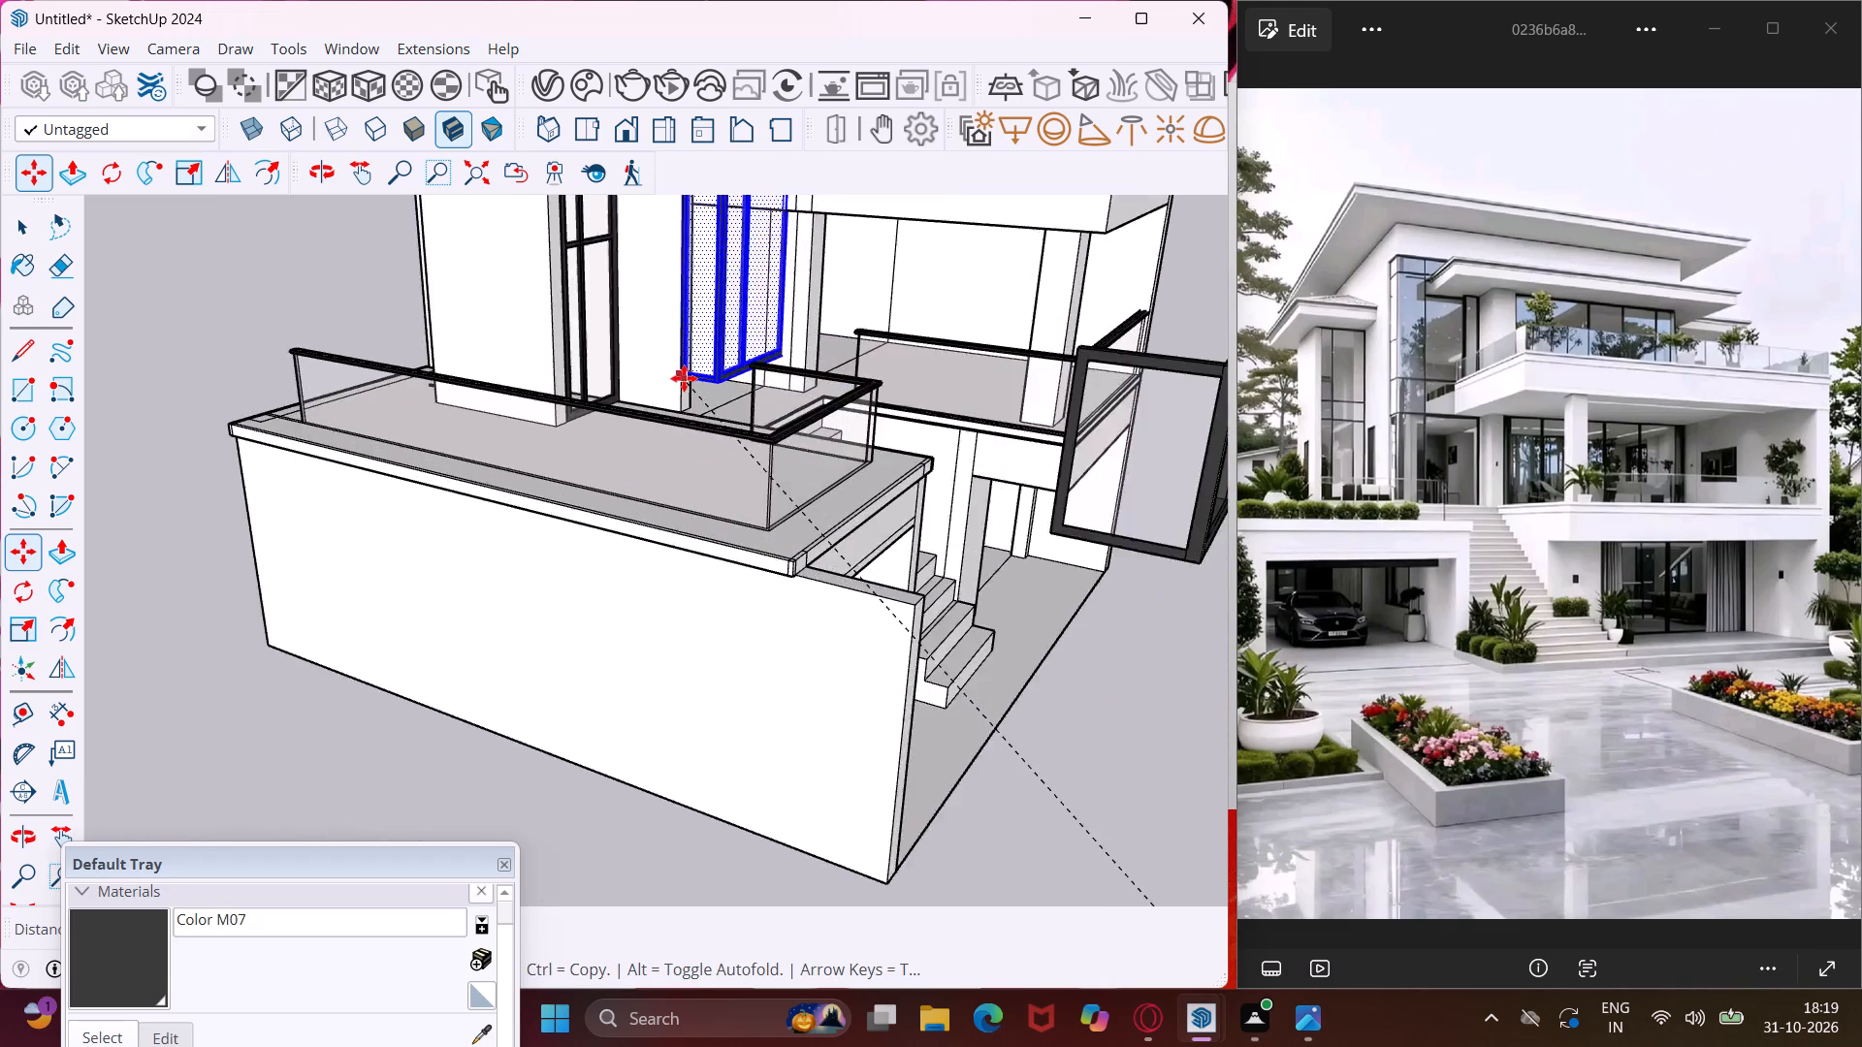
scroll(684, 378, up, 7)
middle_drag(684, 378, 728, 467)
scroll(728, 467, up, 6)
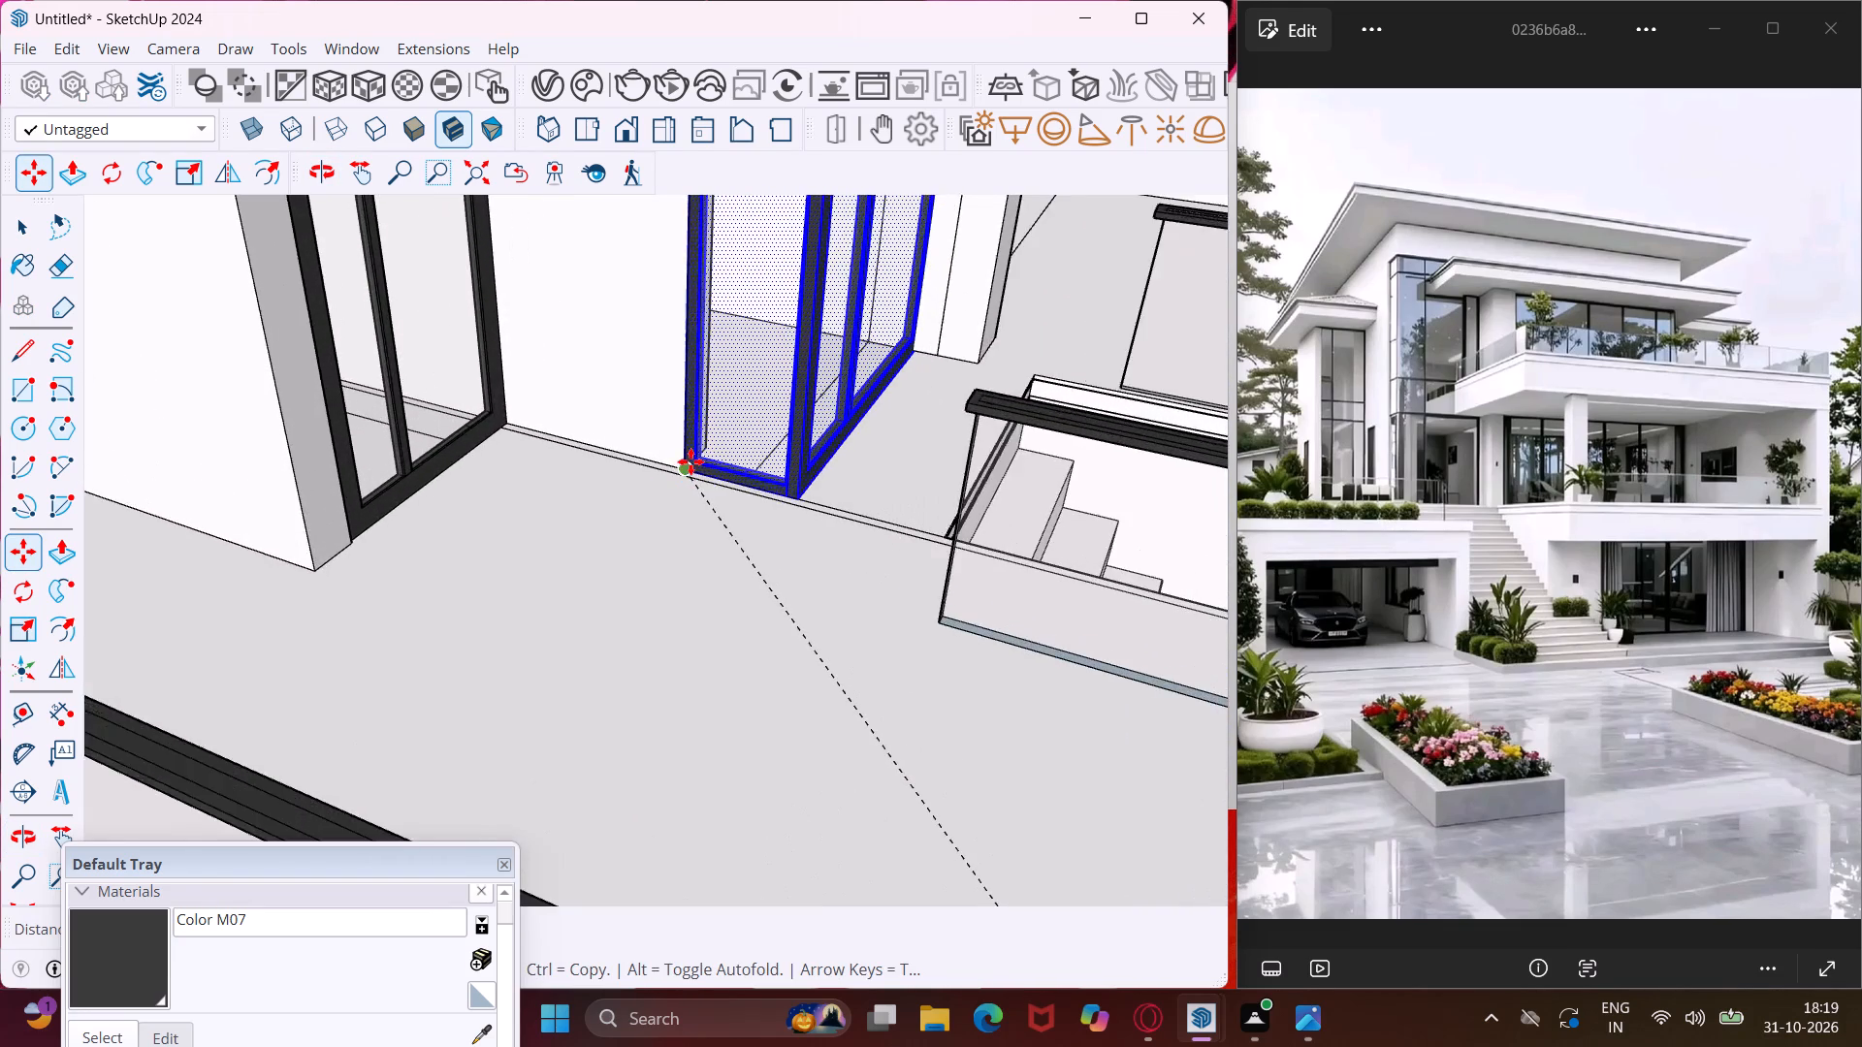
scroll(690, 461, up, 6)
click(681, 475)
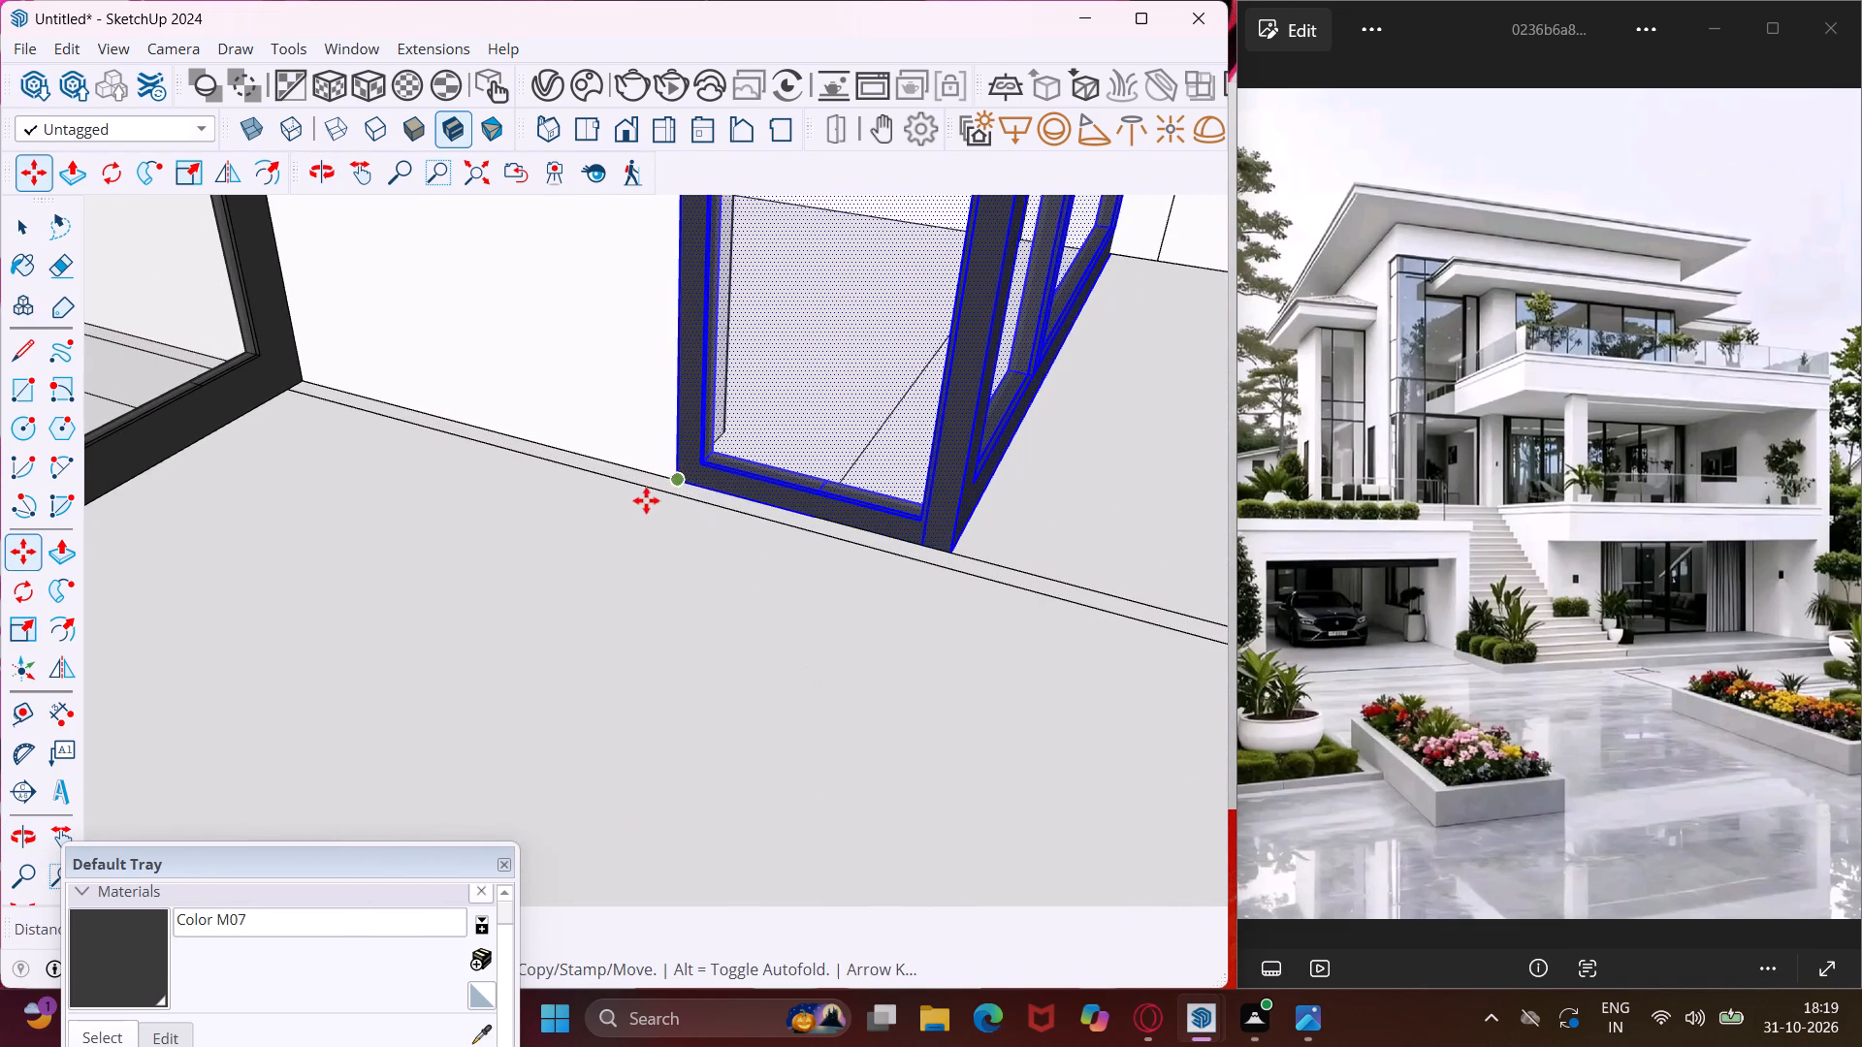
scroll(638, 503, down, 19)
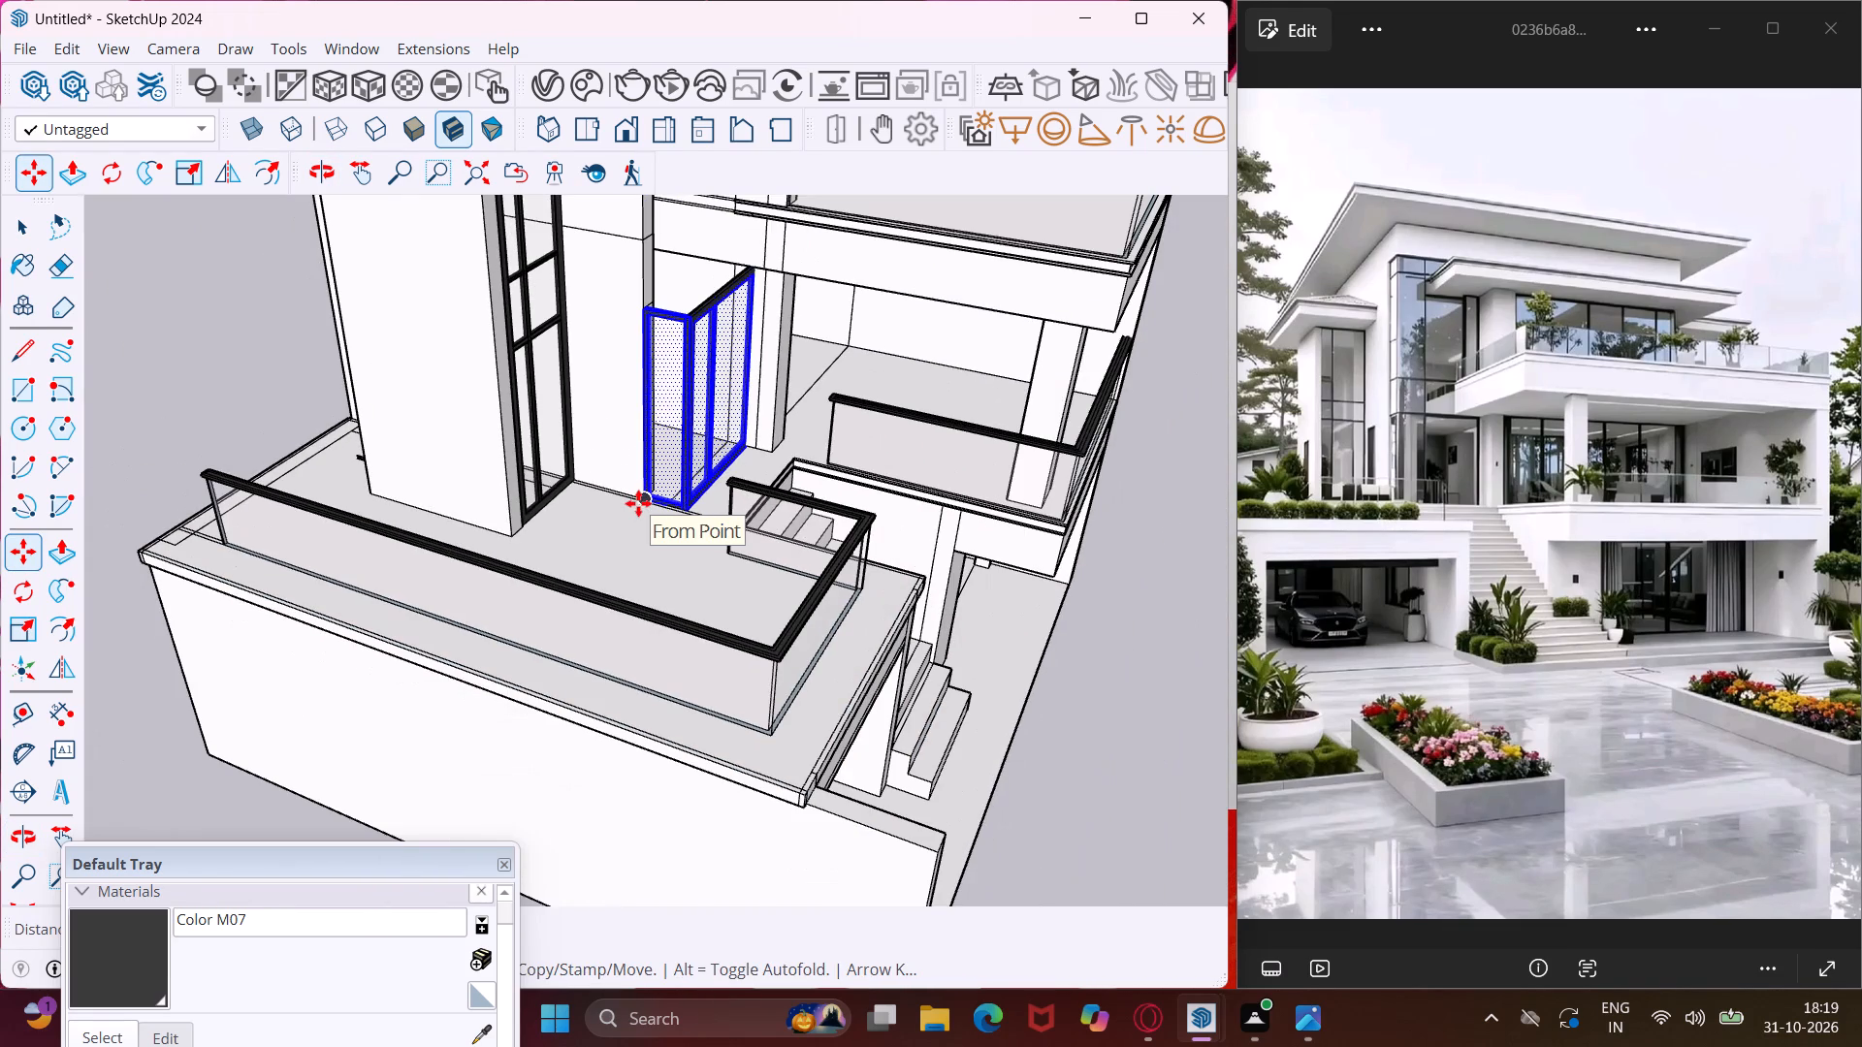
key(Escape)
key(space)
Stack the short L-shaped frame on the entrance corner frame, matching its single-pane side's lower outer corner to the upper corner below.
scroll(693, 287, up, 3)
middle_drag(693, 287, 837, 275)
scroll(803, 282, up, 1)
scroll(672, 313, down, 12)
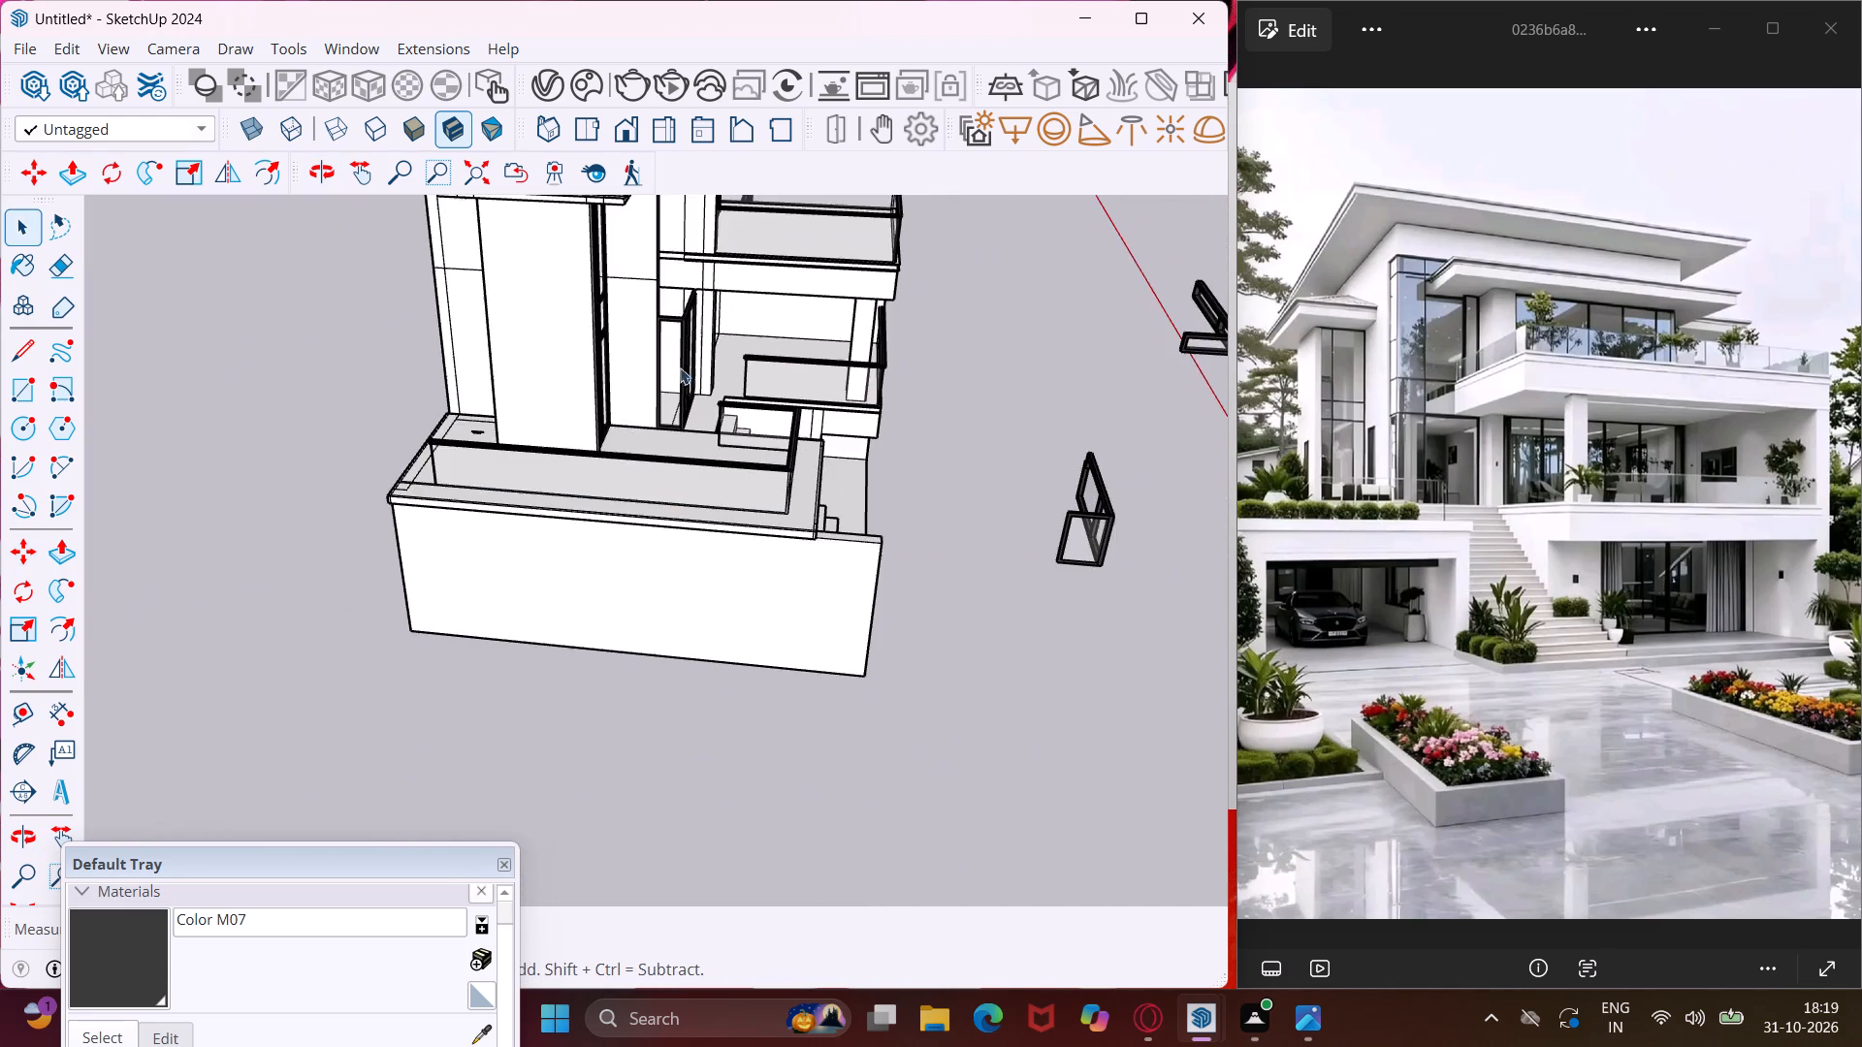
scroll(691, 388, down, 3)
scroll(964, 461, up, 4)
drag(999, 404, 974, 478)
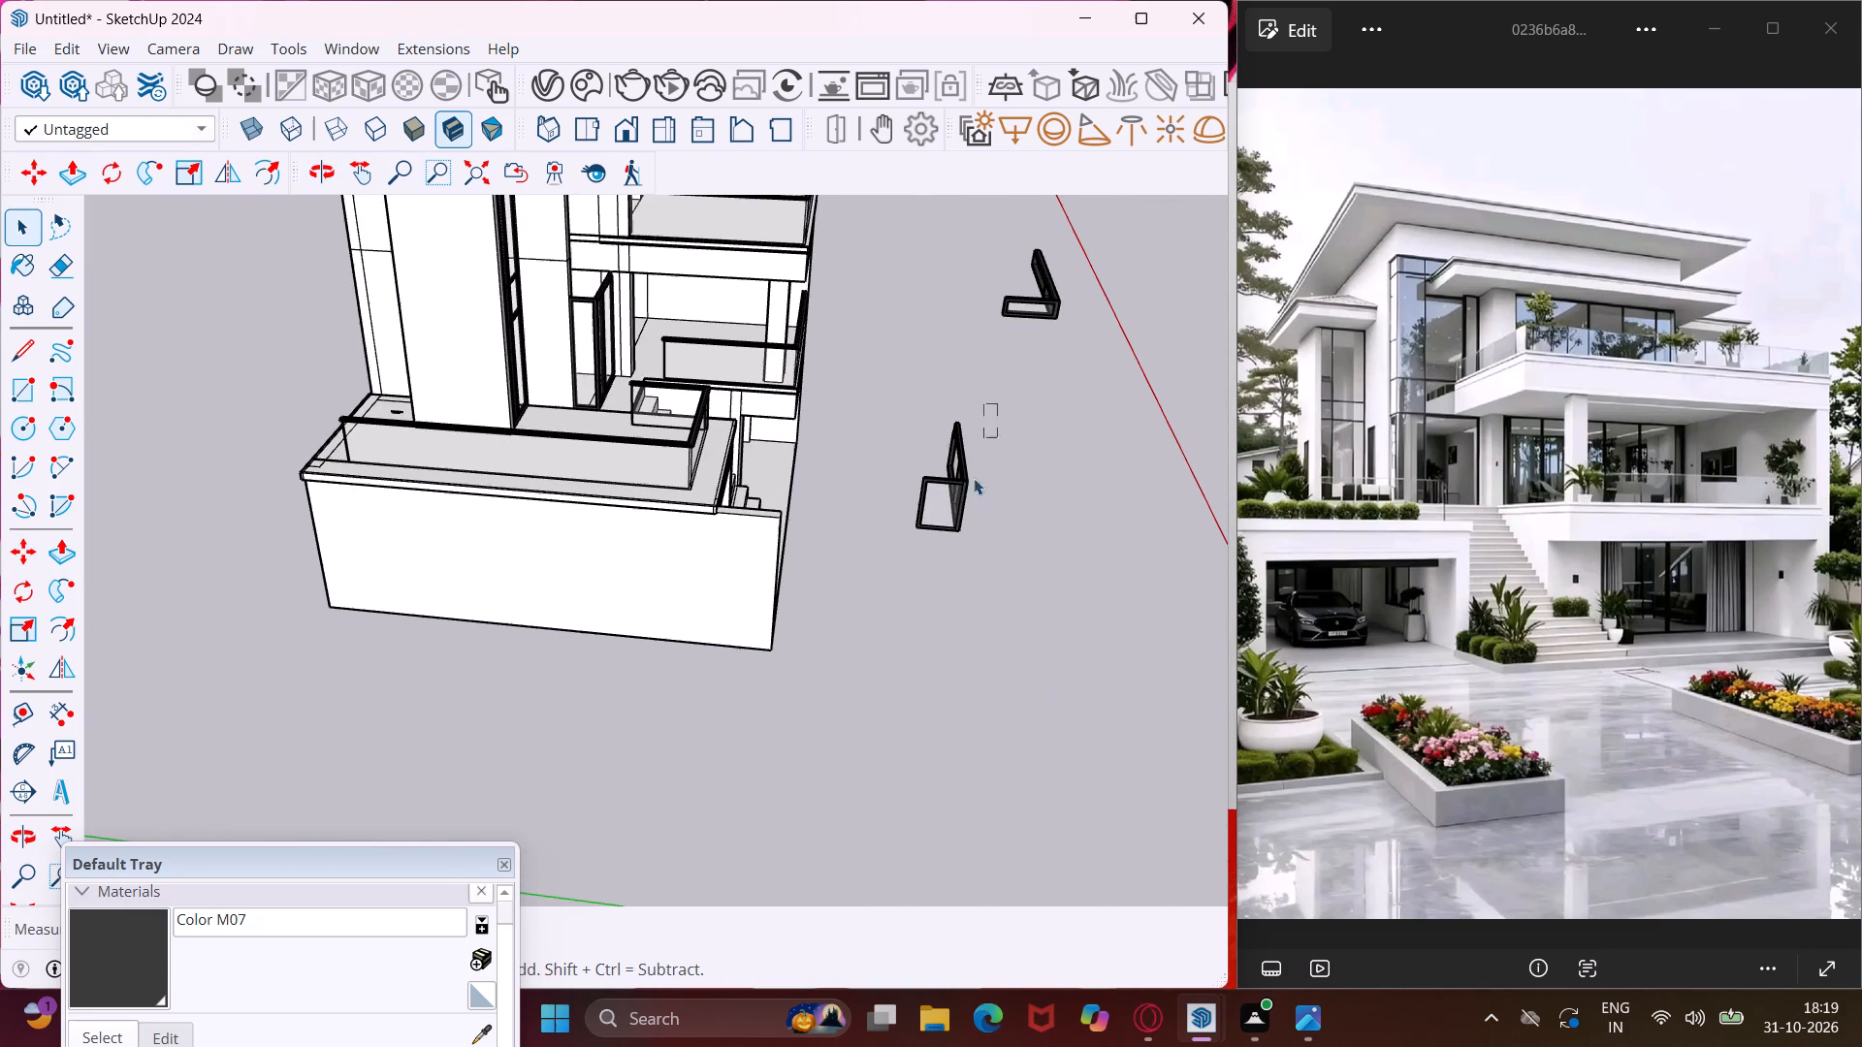
drag(974, 478, 894, 566)
key(m)
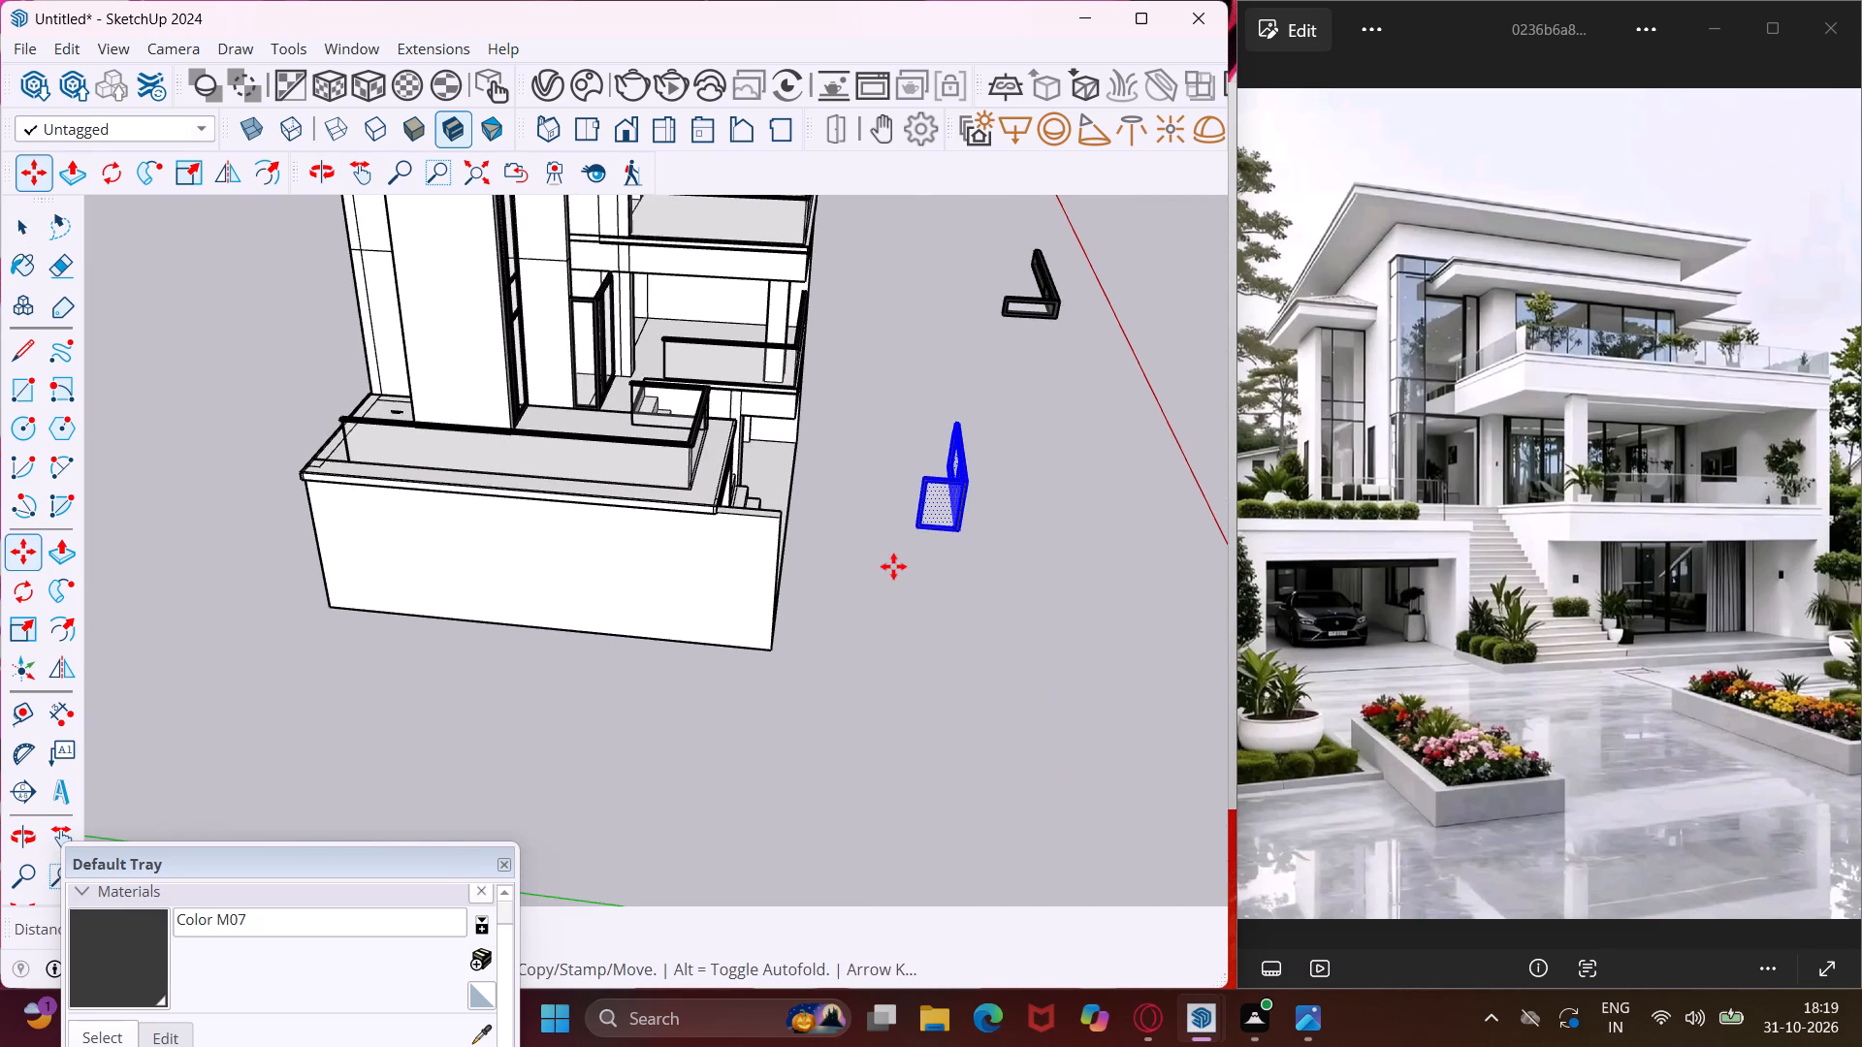
scroll(919, 517, up, 15)
scroll(907, 510, down, 2)
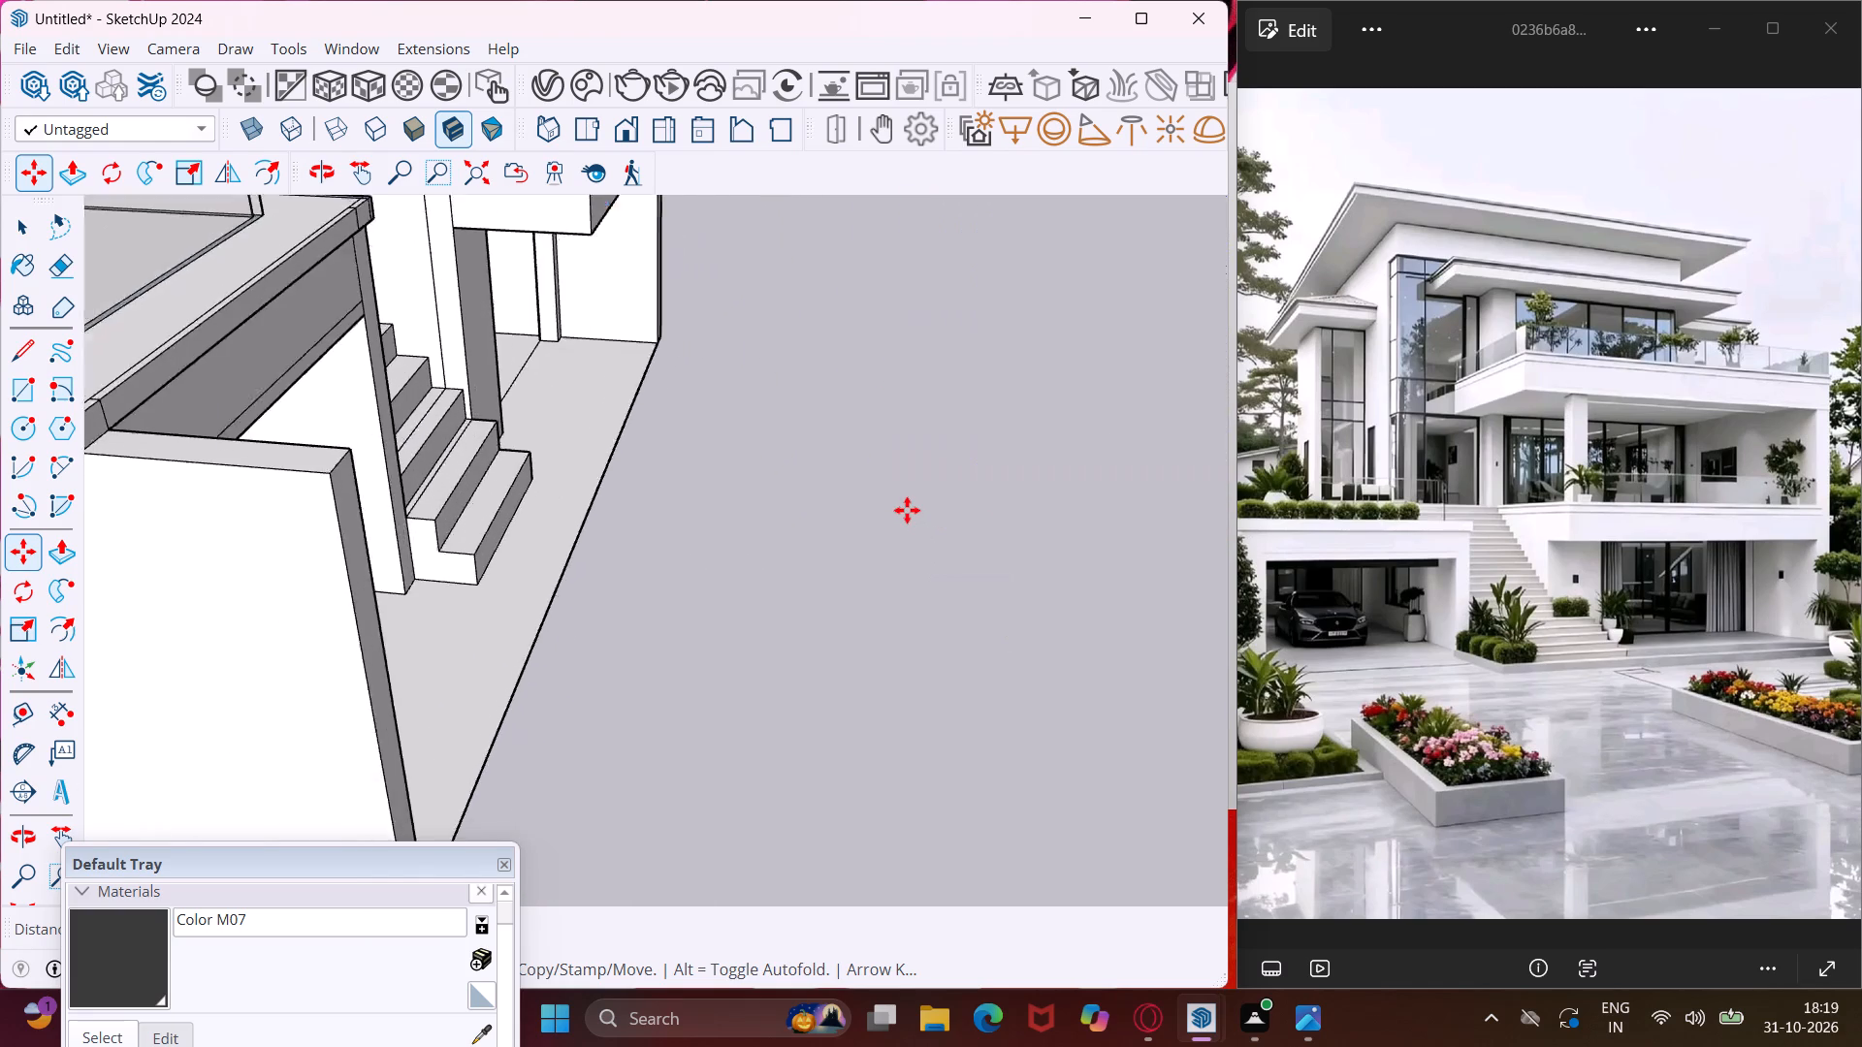
scroll(907, 510, down, 1)
click(880, 471)
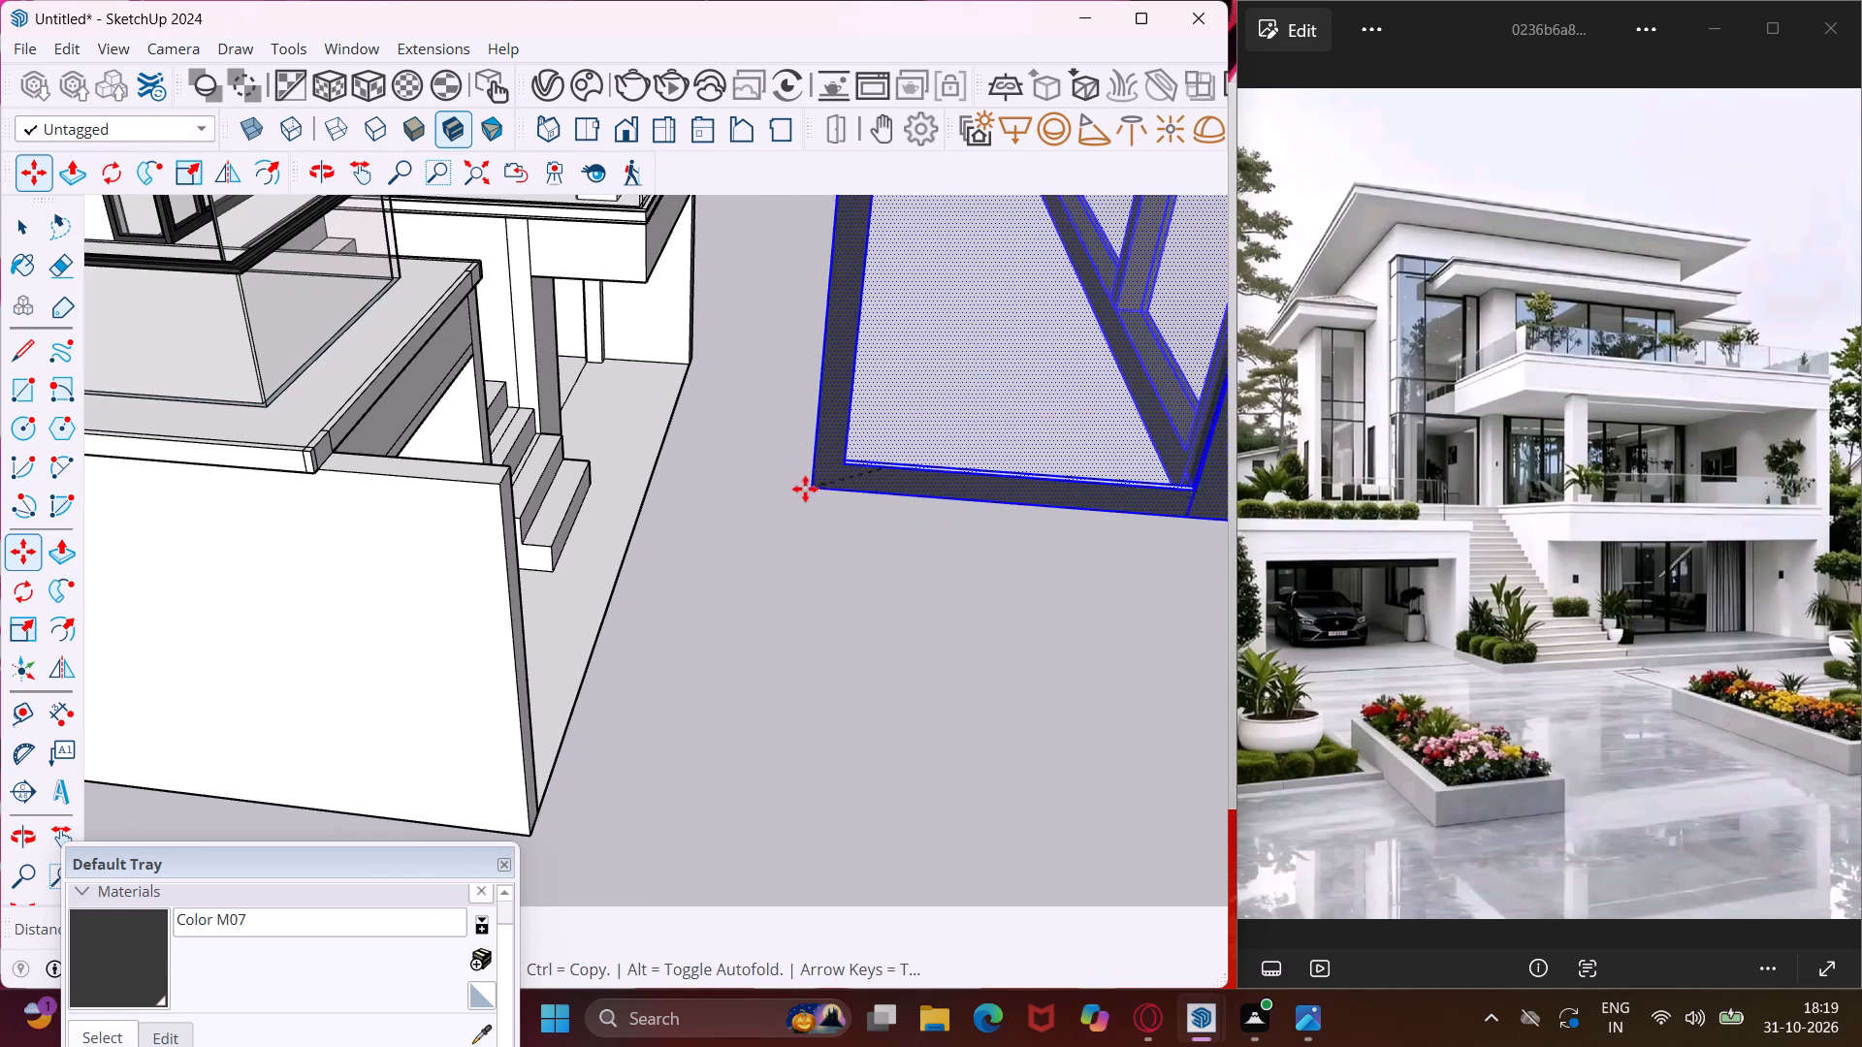
scroll(805, 489, down, 20)
scroll(805, 489, down, 3)
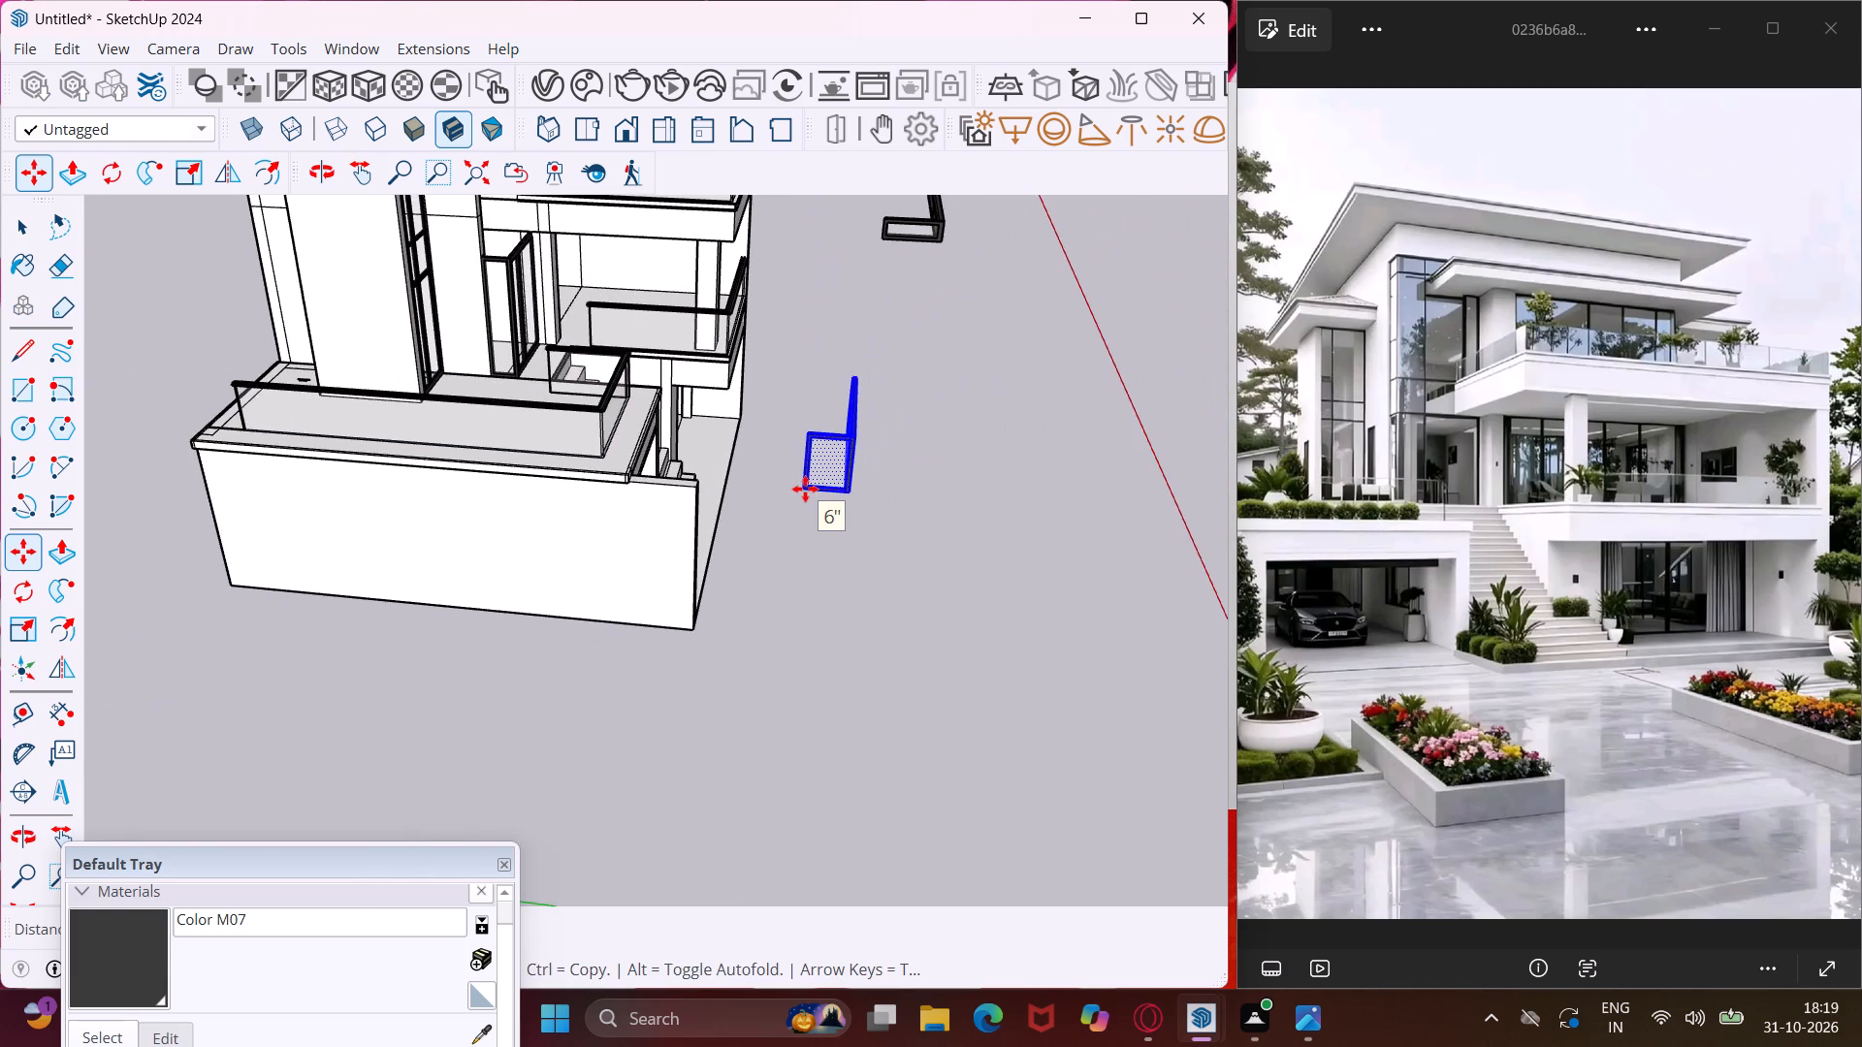
scroll(805, 489, down, 8)
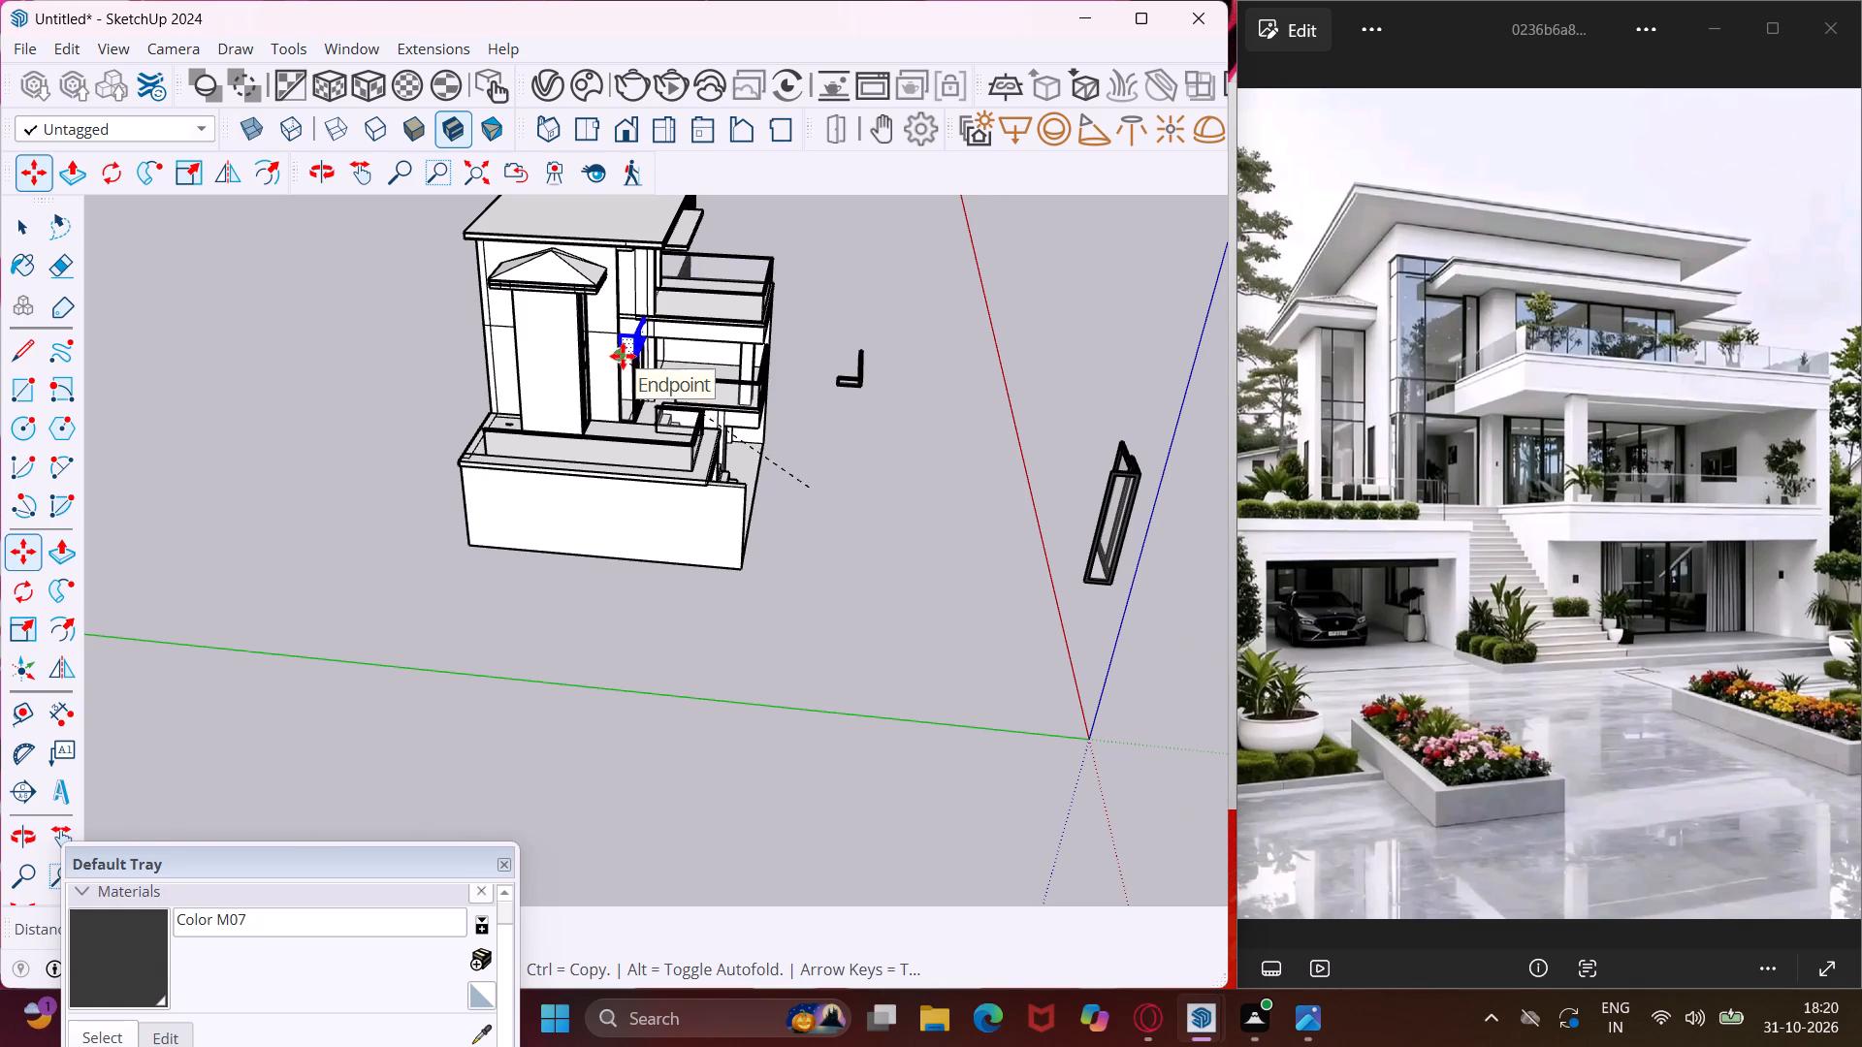
scroll(623, 356, up, 20)
scroll(623, 356, up, 1)
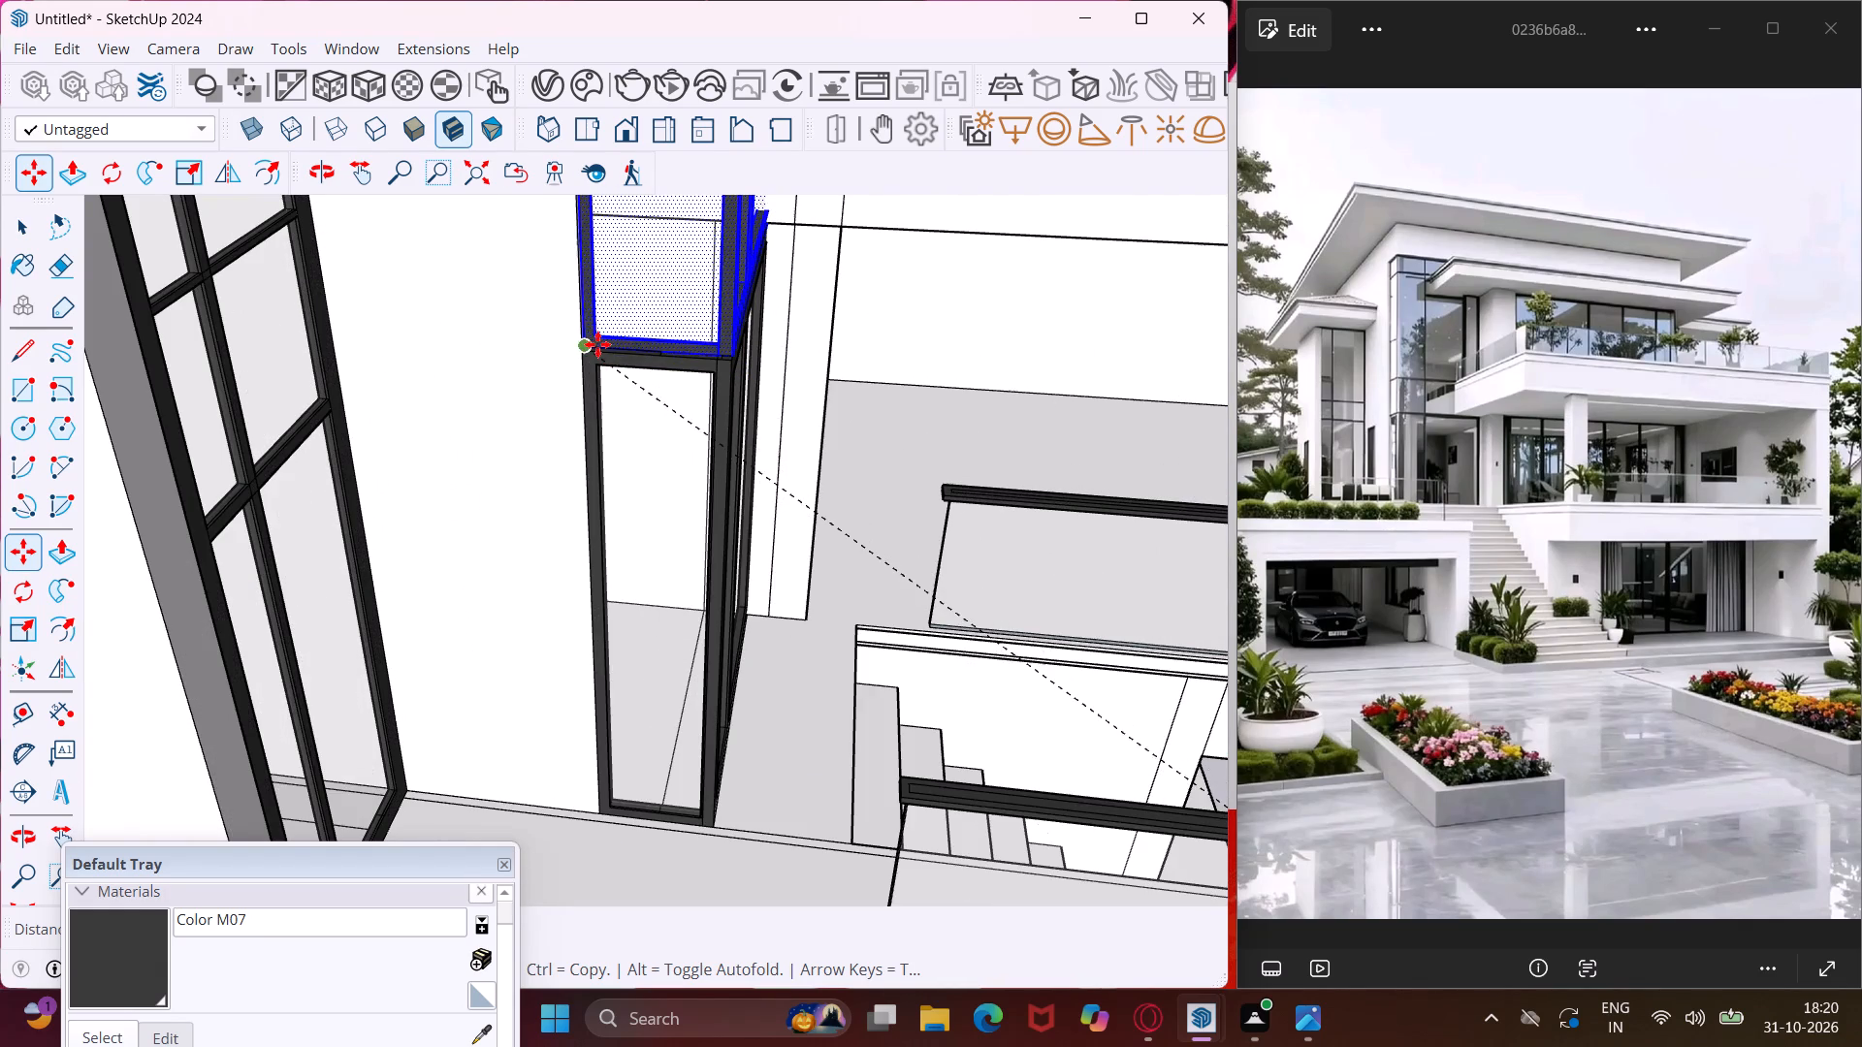
click(587, 349)
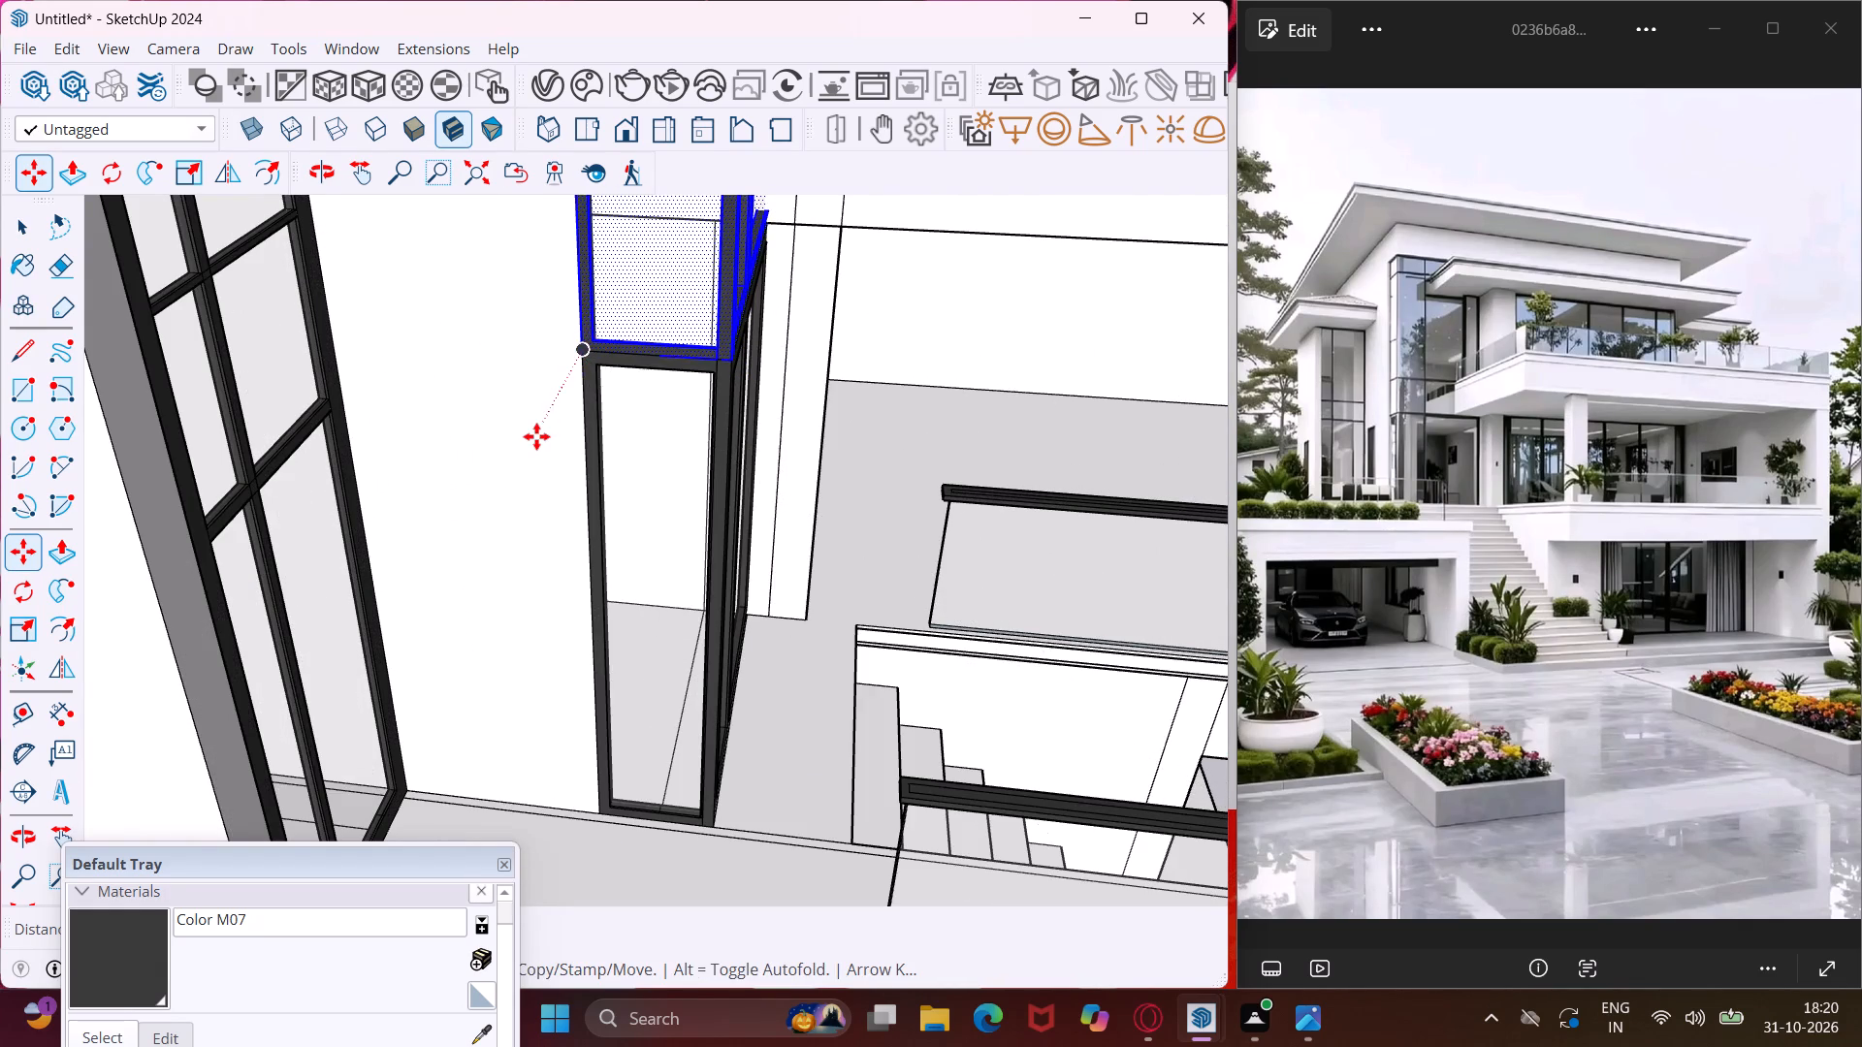
scroll(536, 436, down, 14)
key(Escape)
key(space)
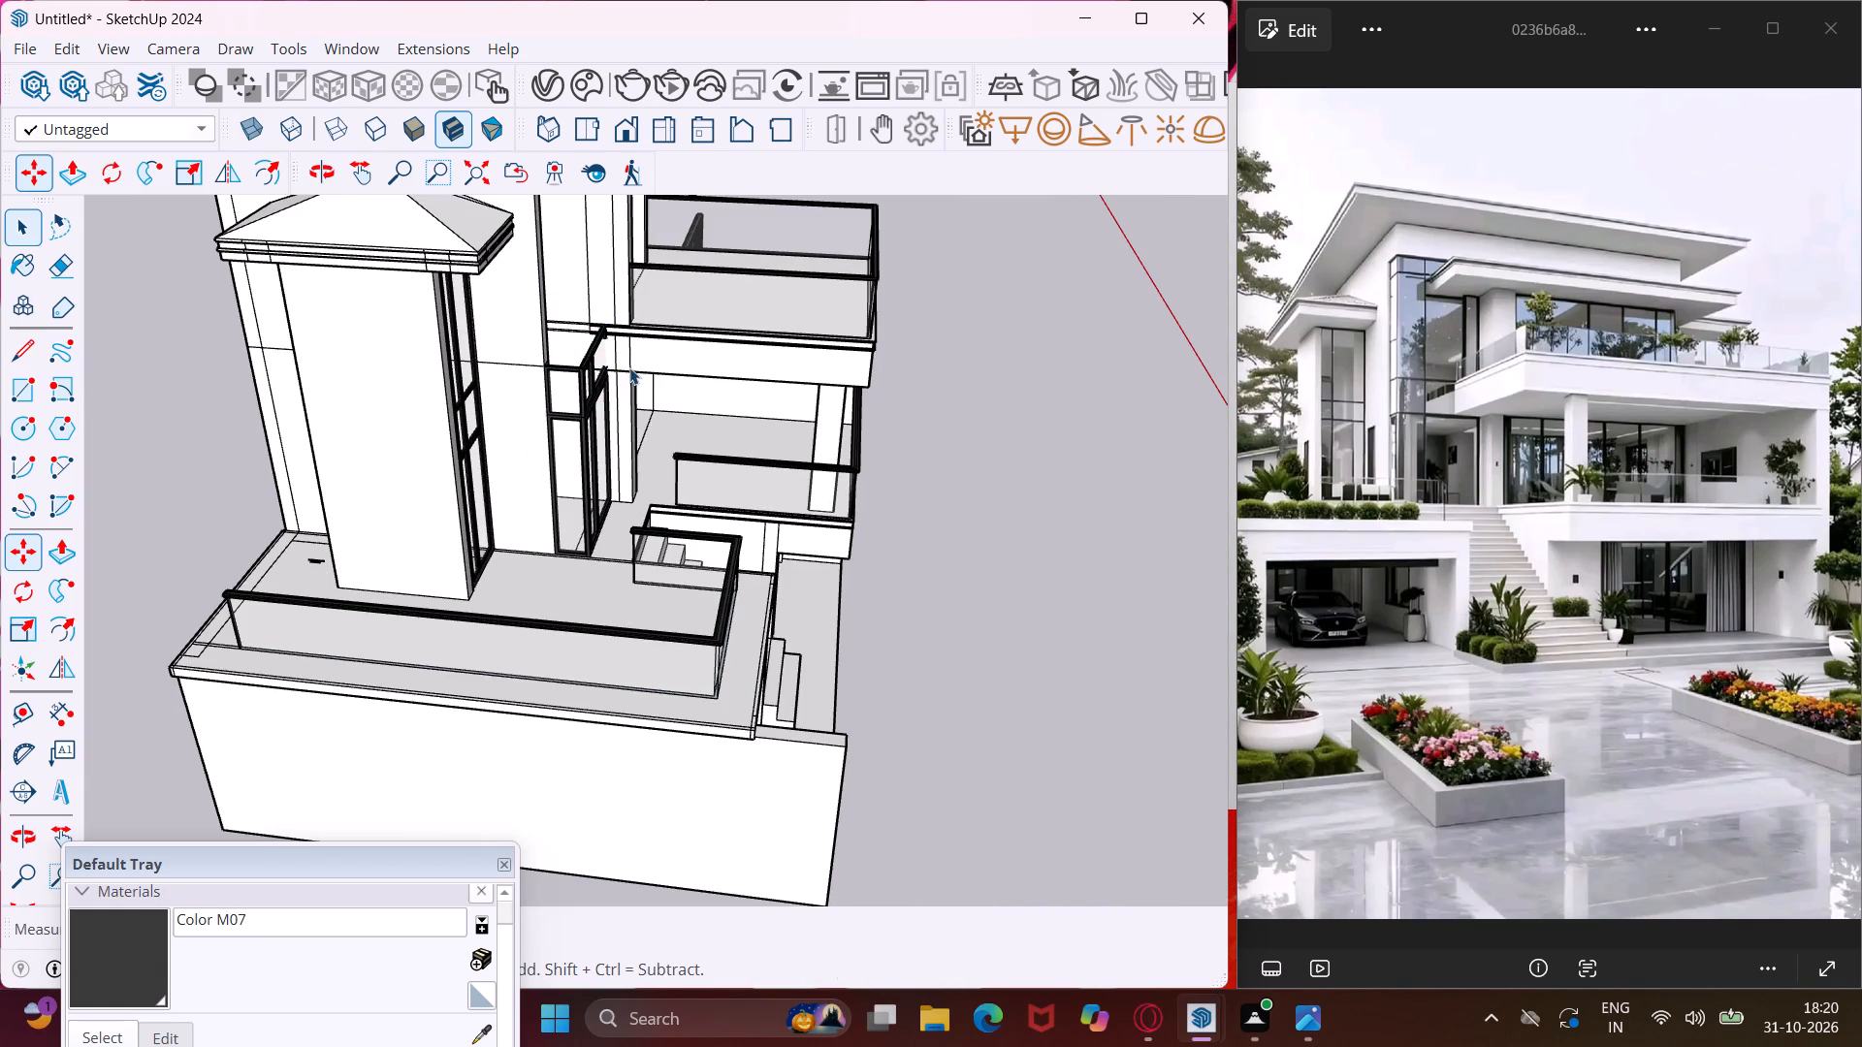
Move the remaining tall L-shaped corner frame on top of the short one, aligning their single-pane sides' outer corners along the wall edge.
scroll(621, 349, up, 5)
middle_drag(617, 342, 464, 275)
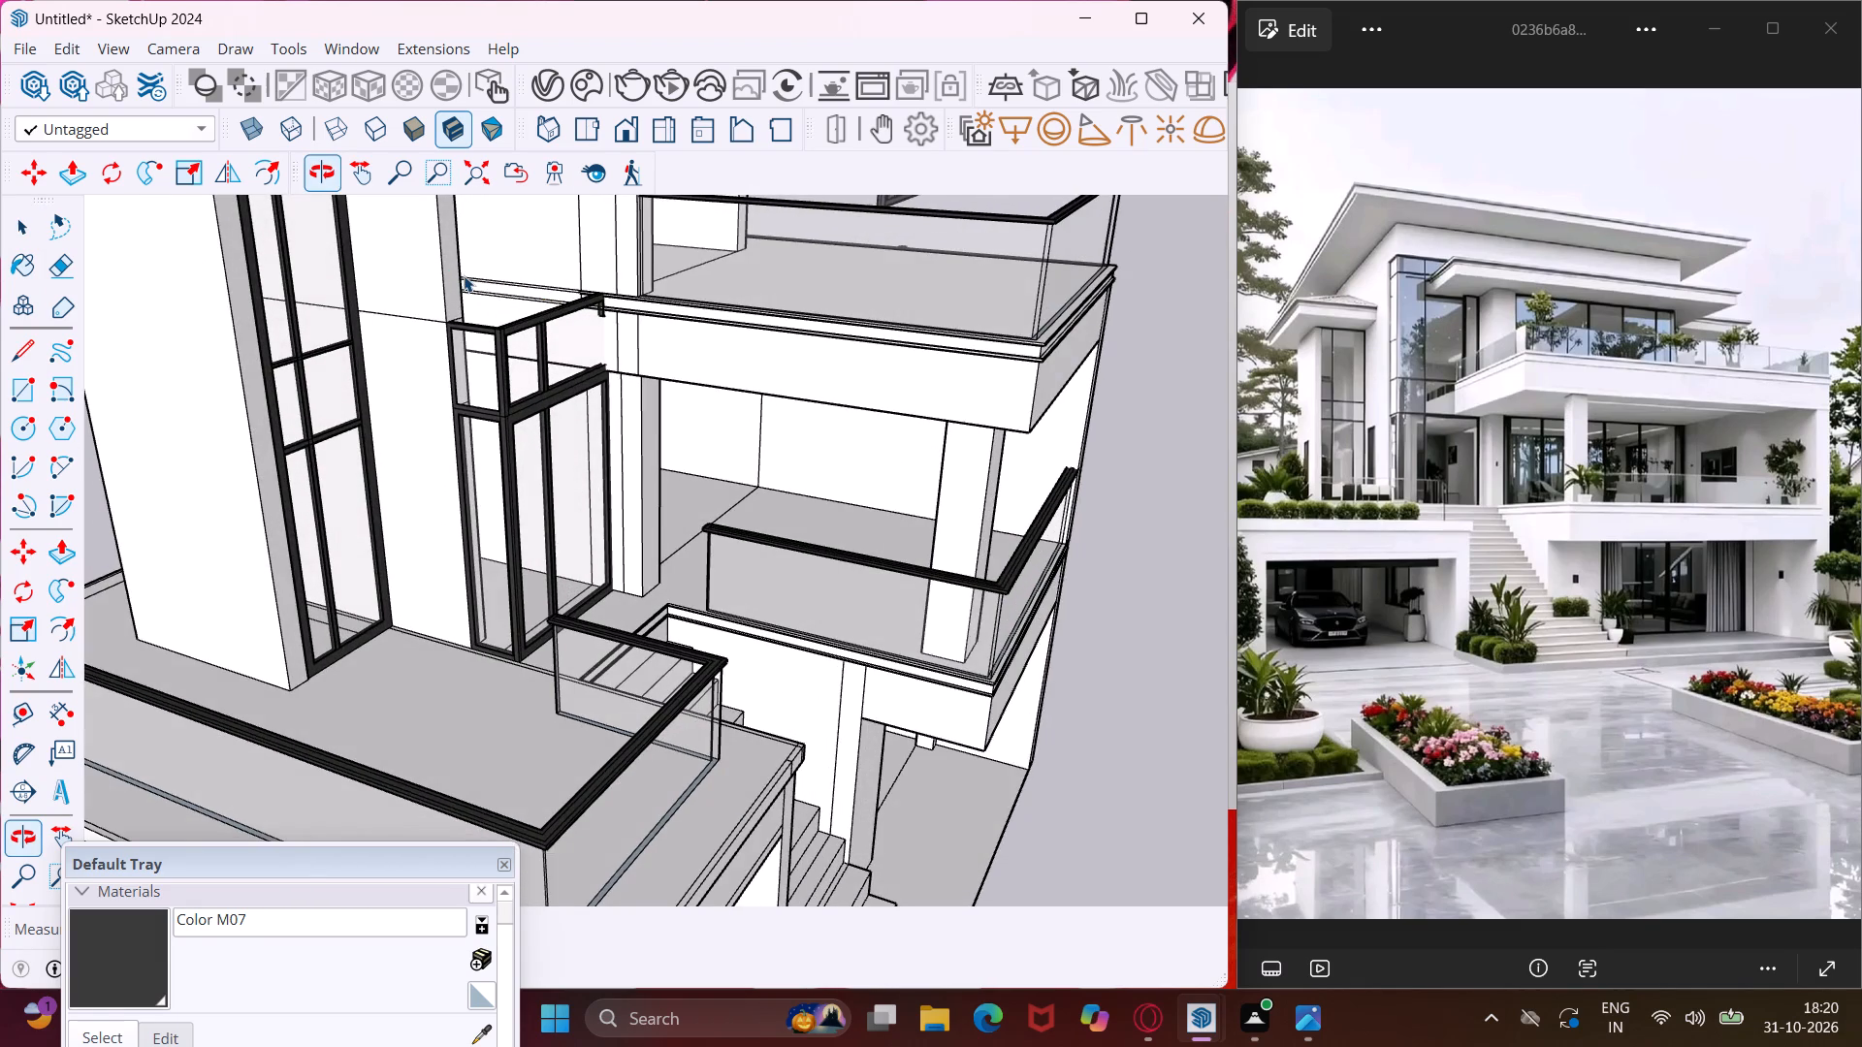
scroll(464, 275, down, 14)
middle_drag(613, 471, 648, 489)
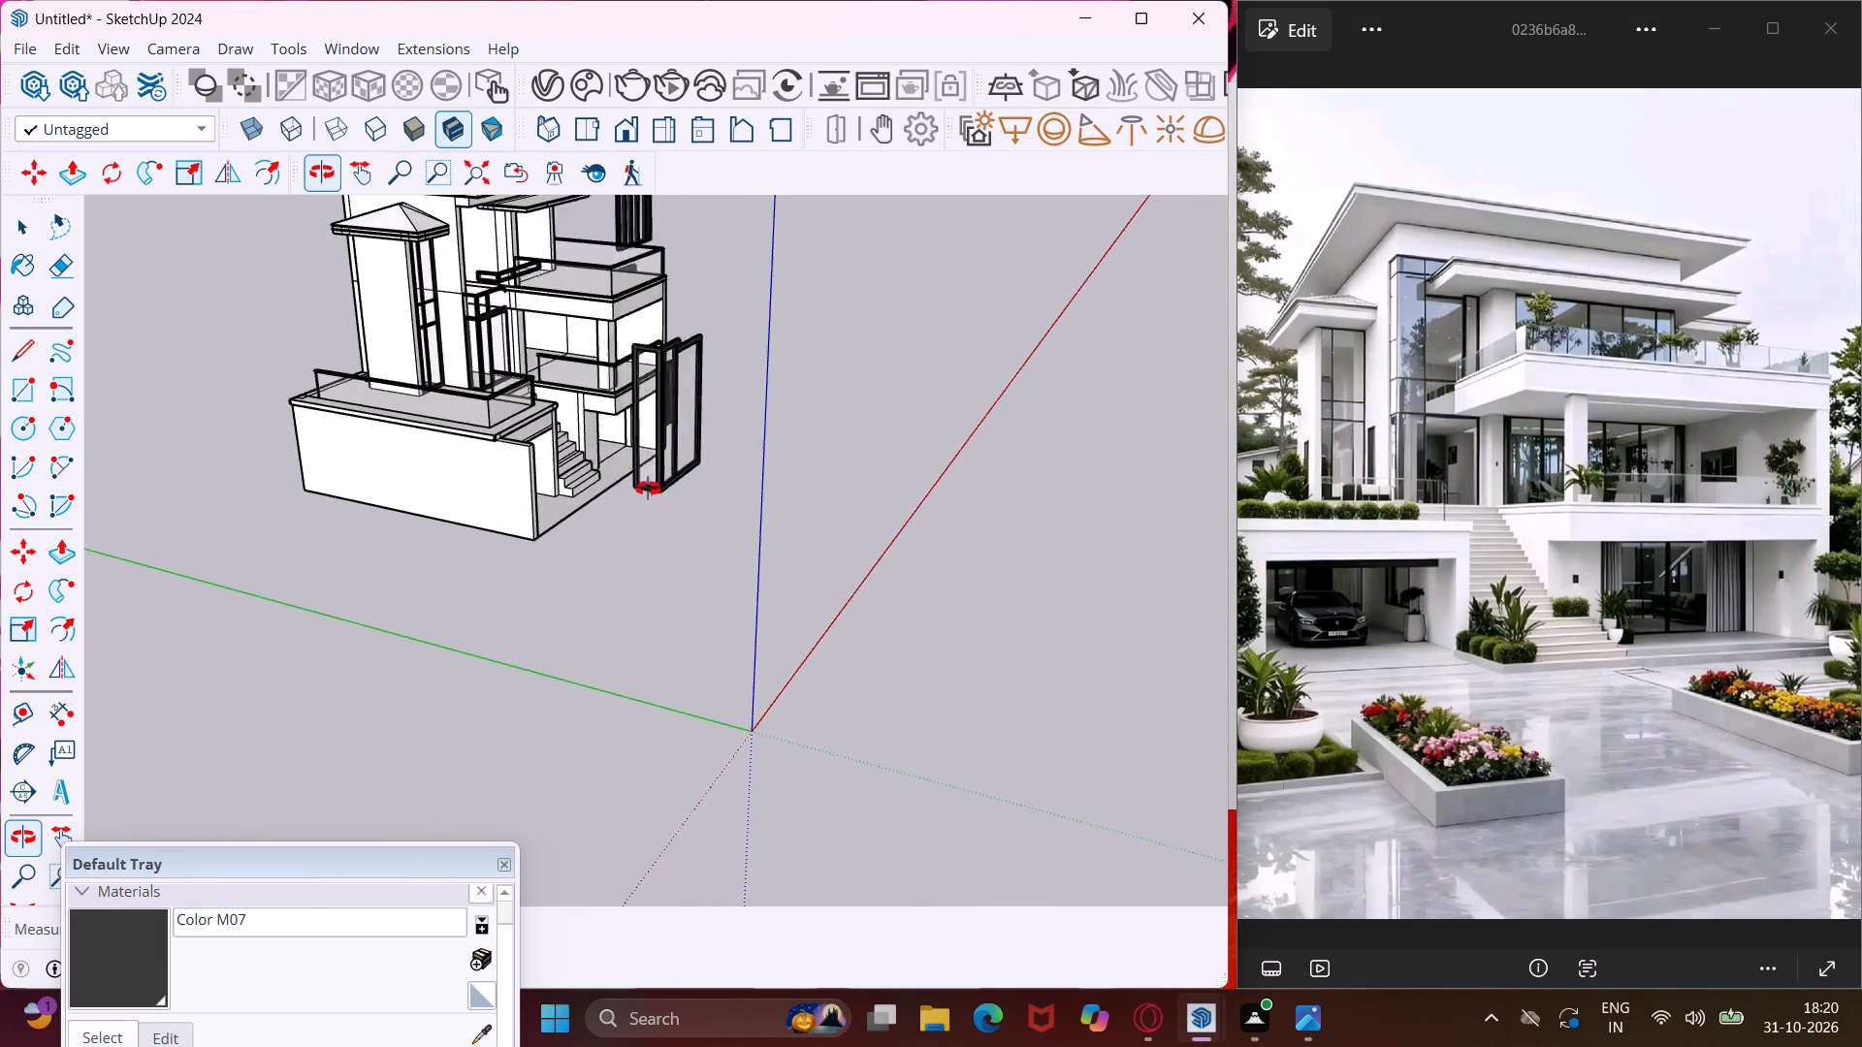
middle_drag(648, 489, 1034, 525)
scroll(1153, 456, up, 2)
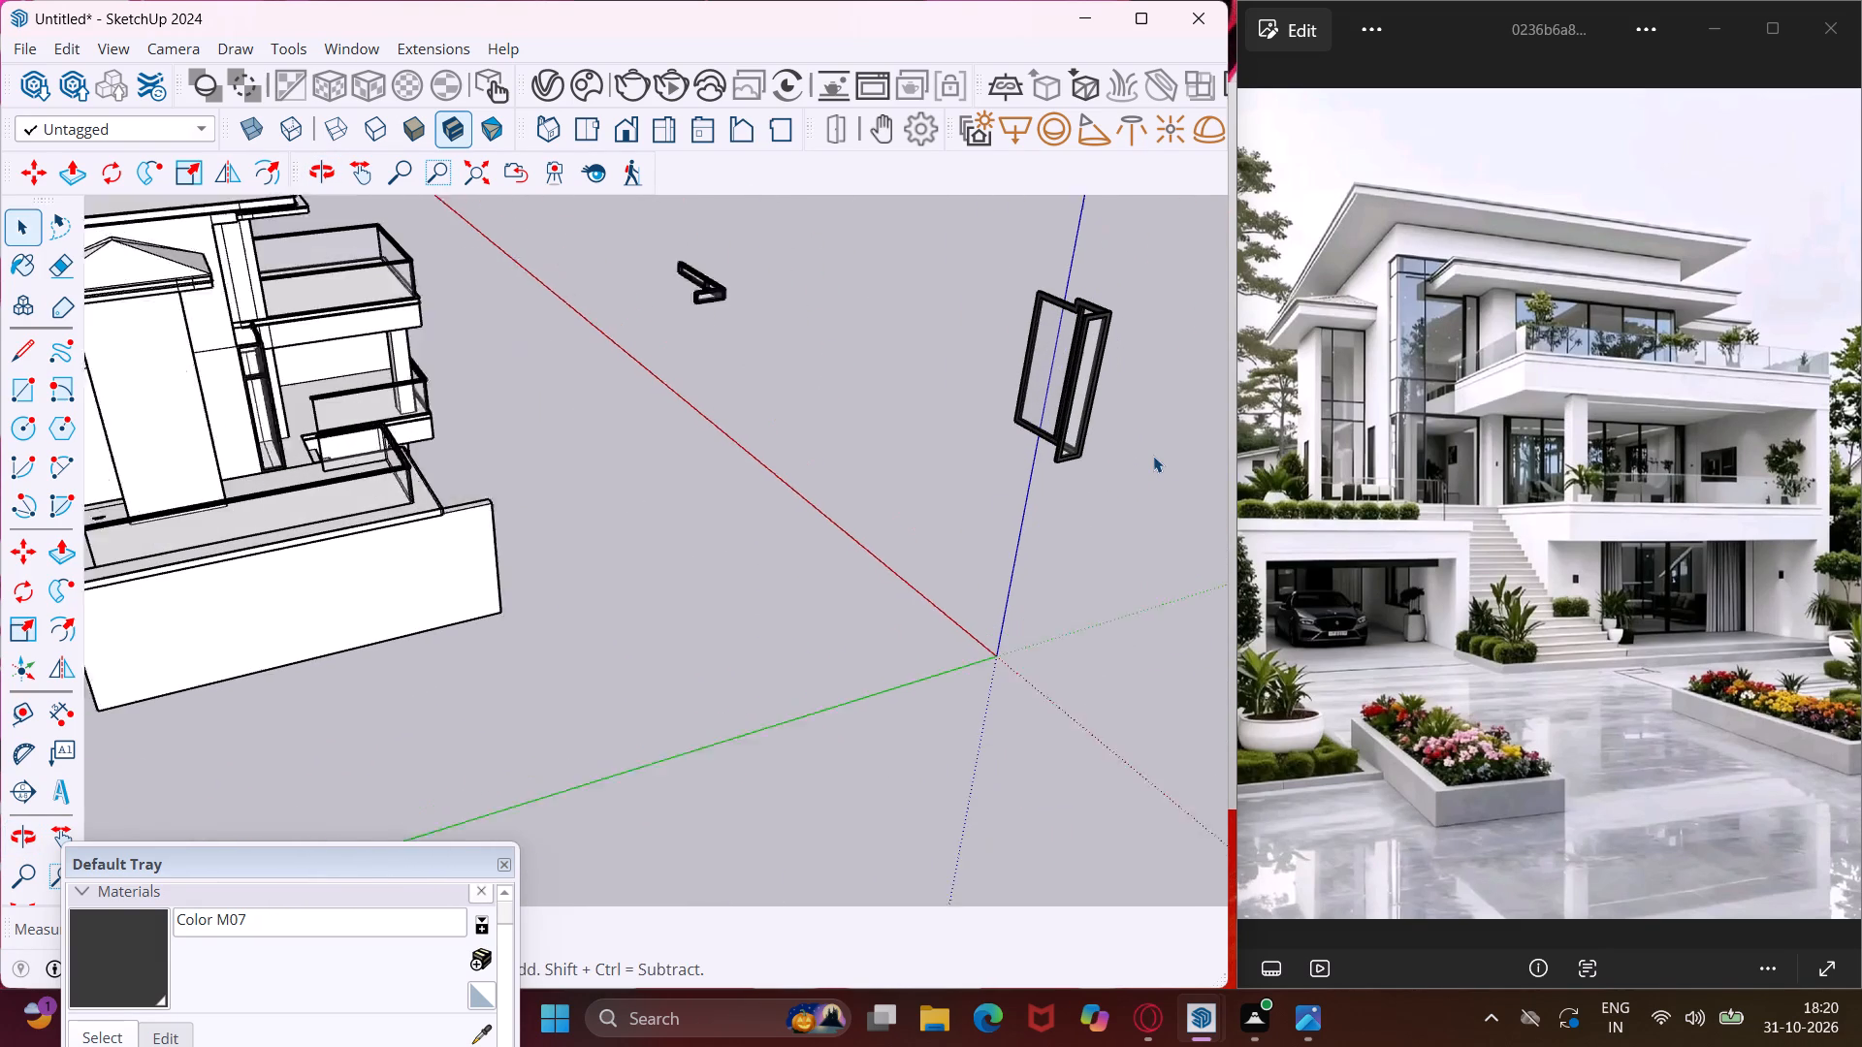
scroll(1153, 456, up, 1)
drag(1158, 245, 931, 531)
key(m)
scroll(1055, 483, up, 5)
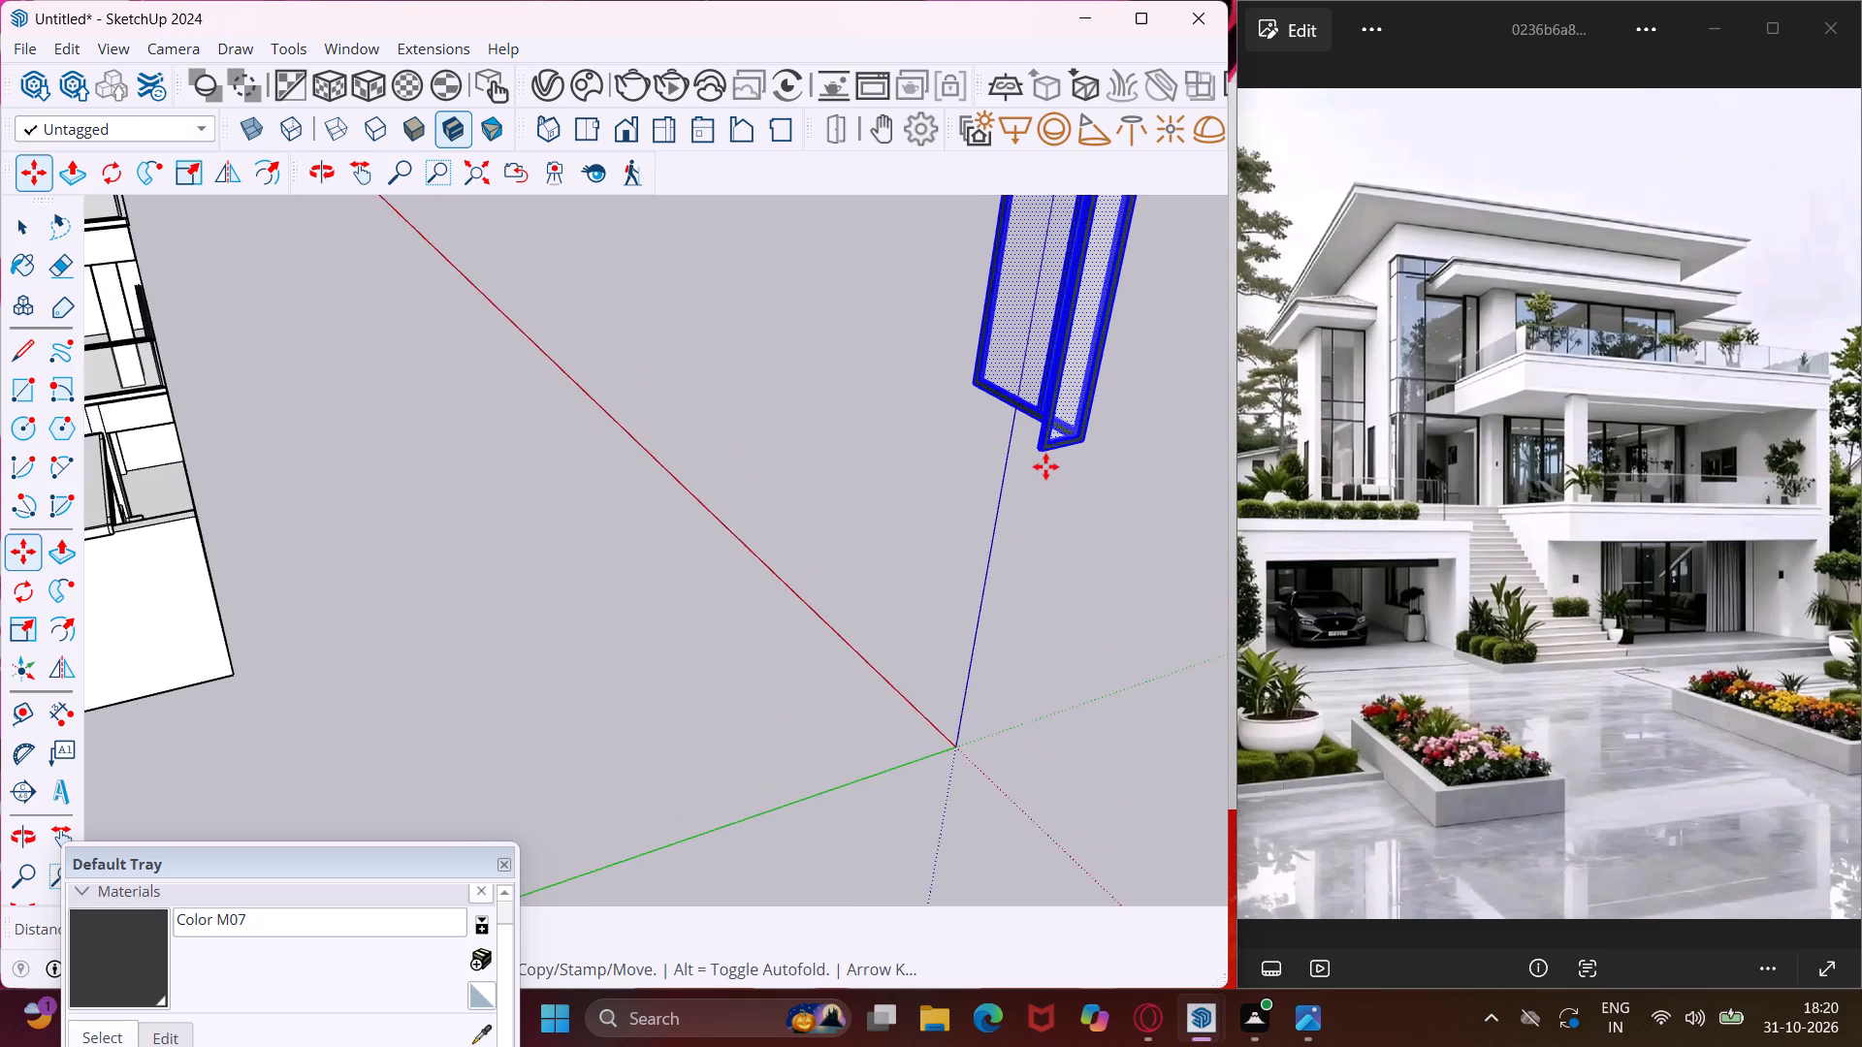
scroll(1045, 466, up, 3)
click(1036, 439)
scroll(857, 423, down, 15)
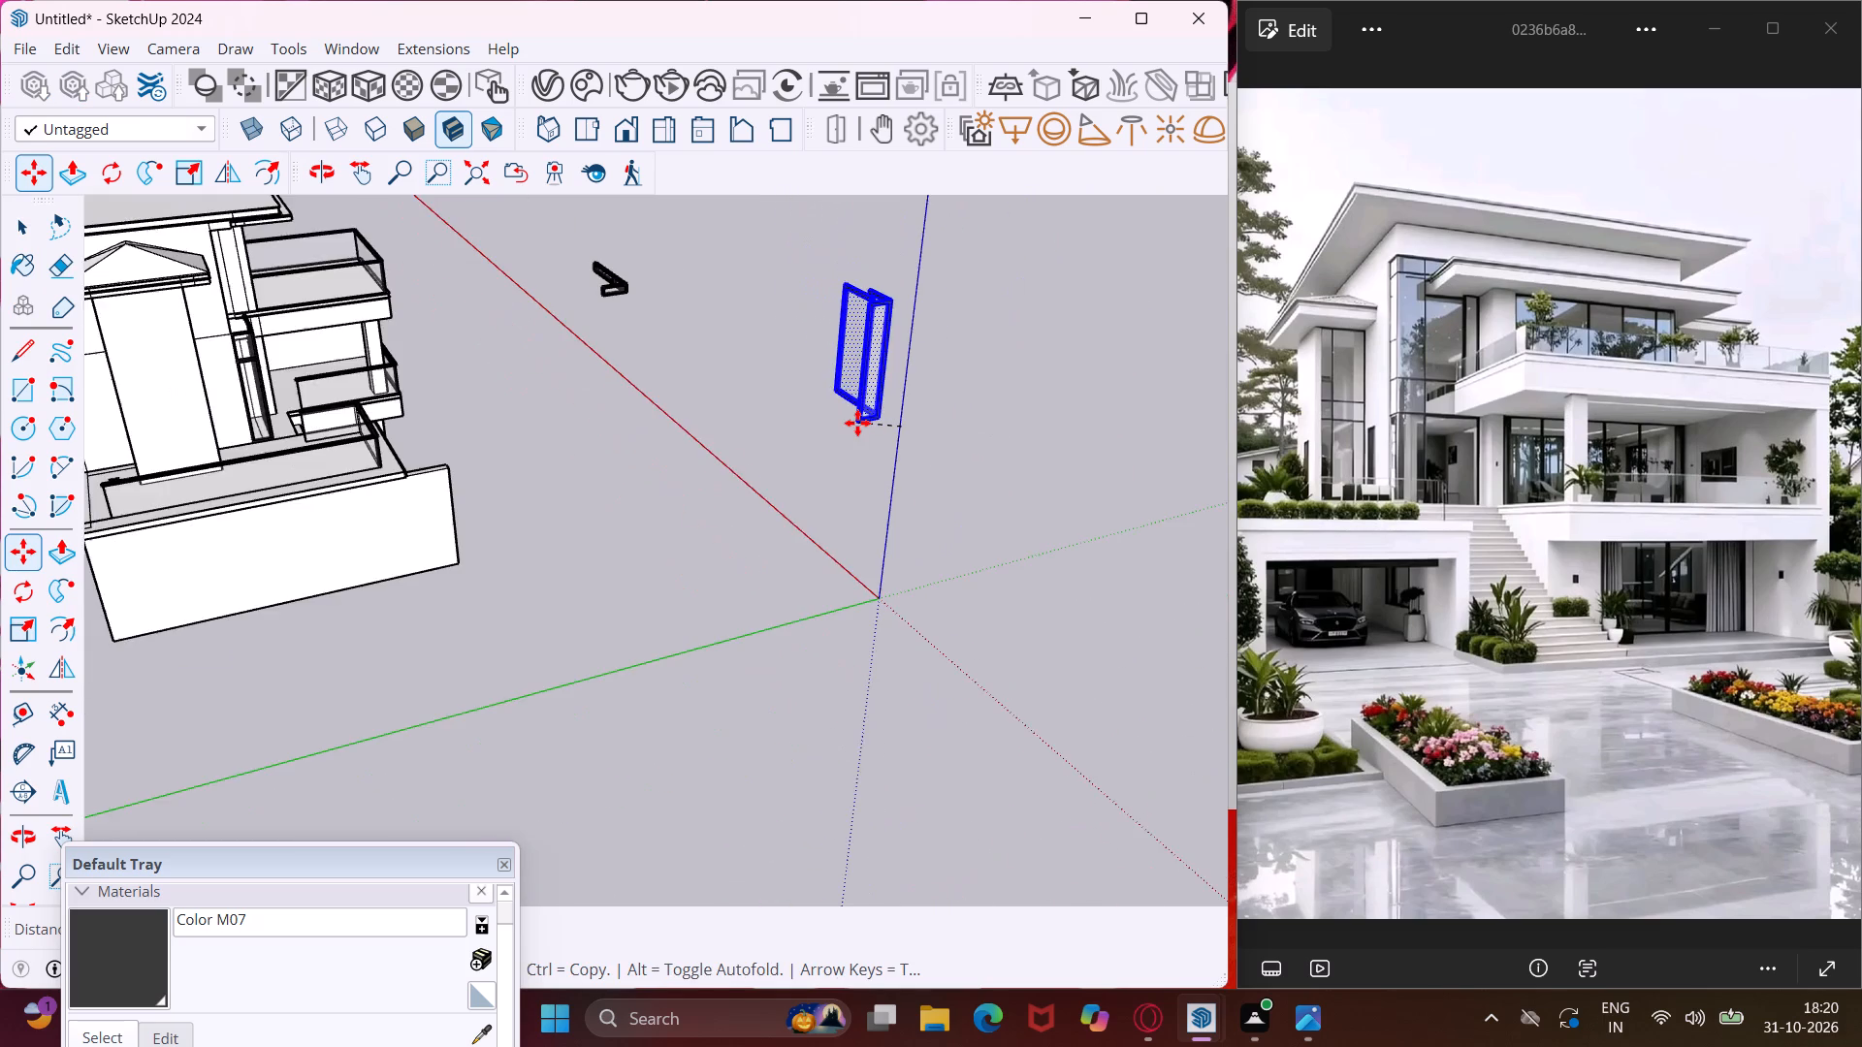
scroll(857, 423, down, 5)
scroll(433, 369, up, 4)
middle_drag(433, 369, 217, 422)
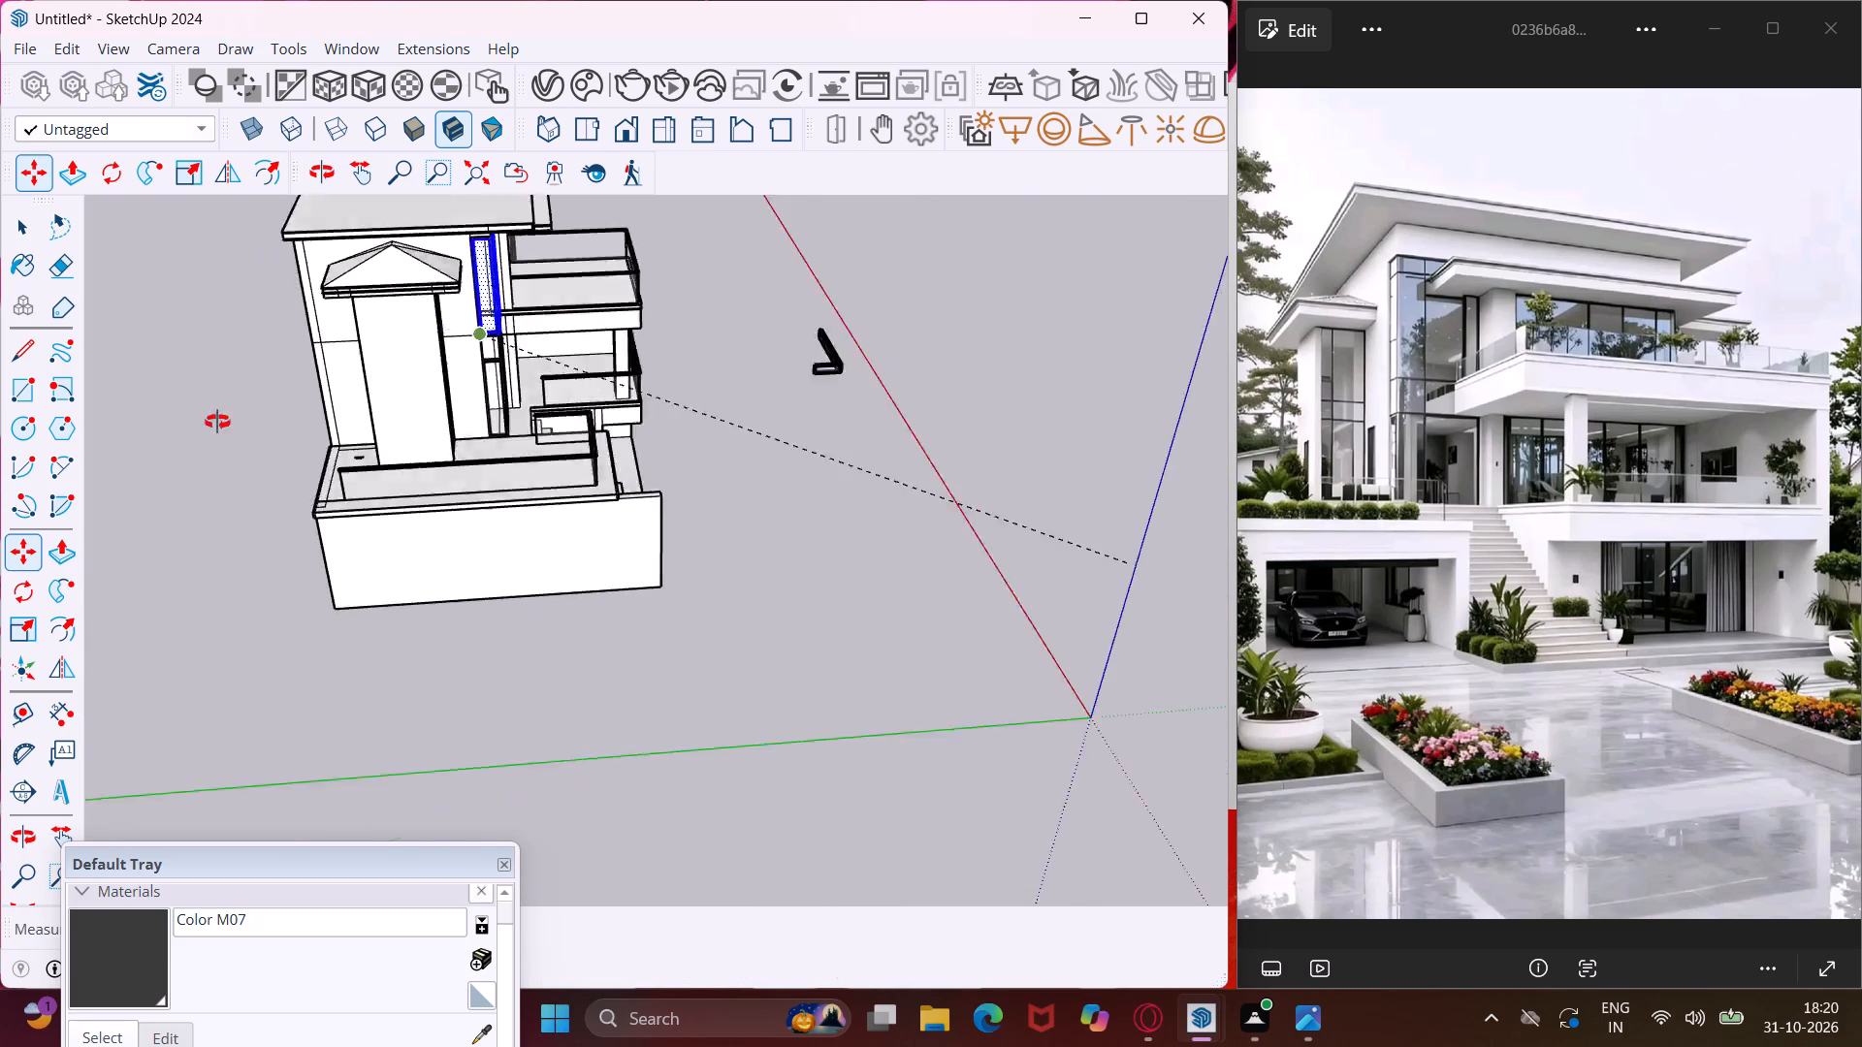
middle_drag(217, 422, 124, 464)
scroll(550, 301, up, 12)
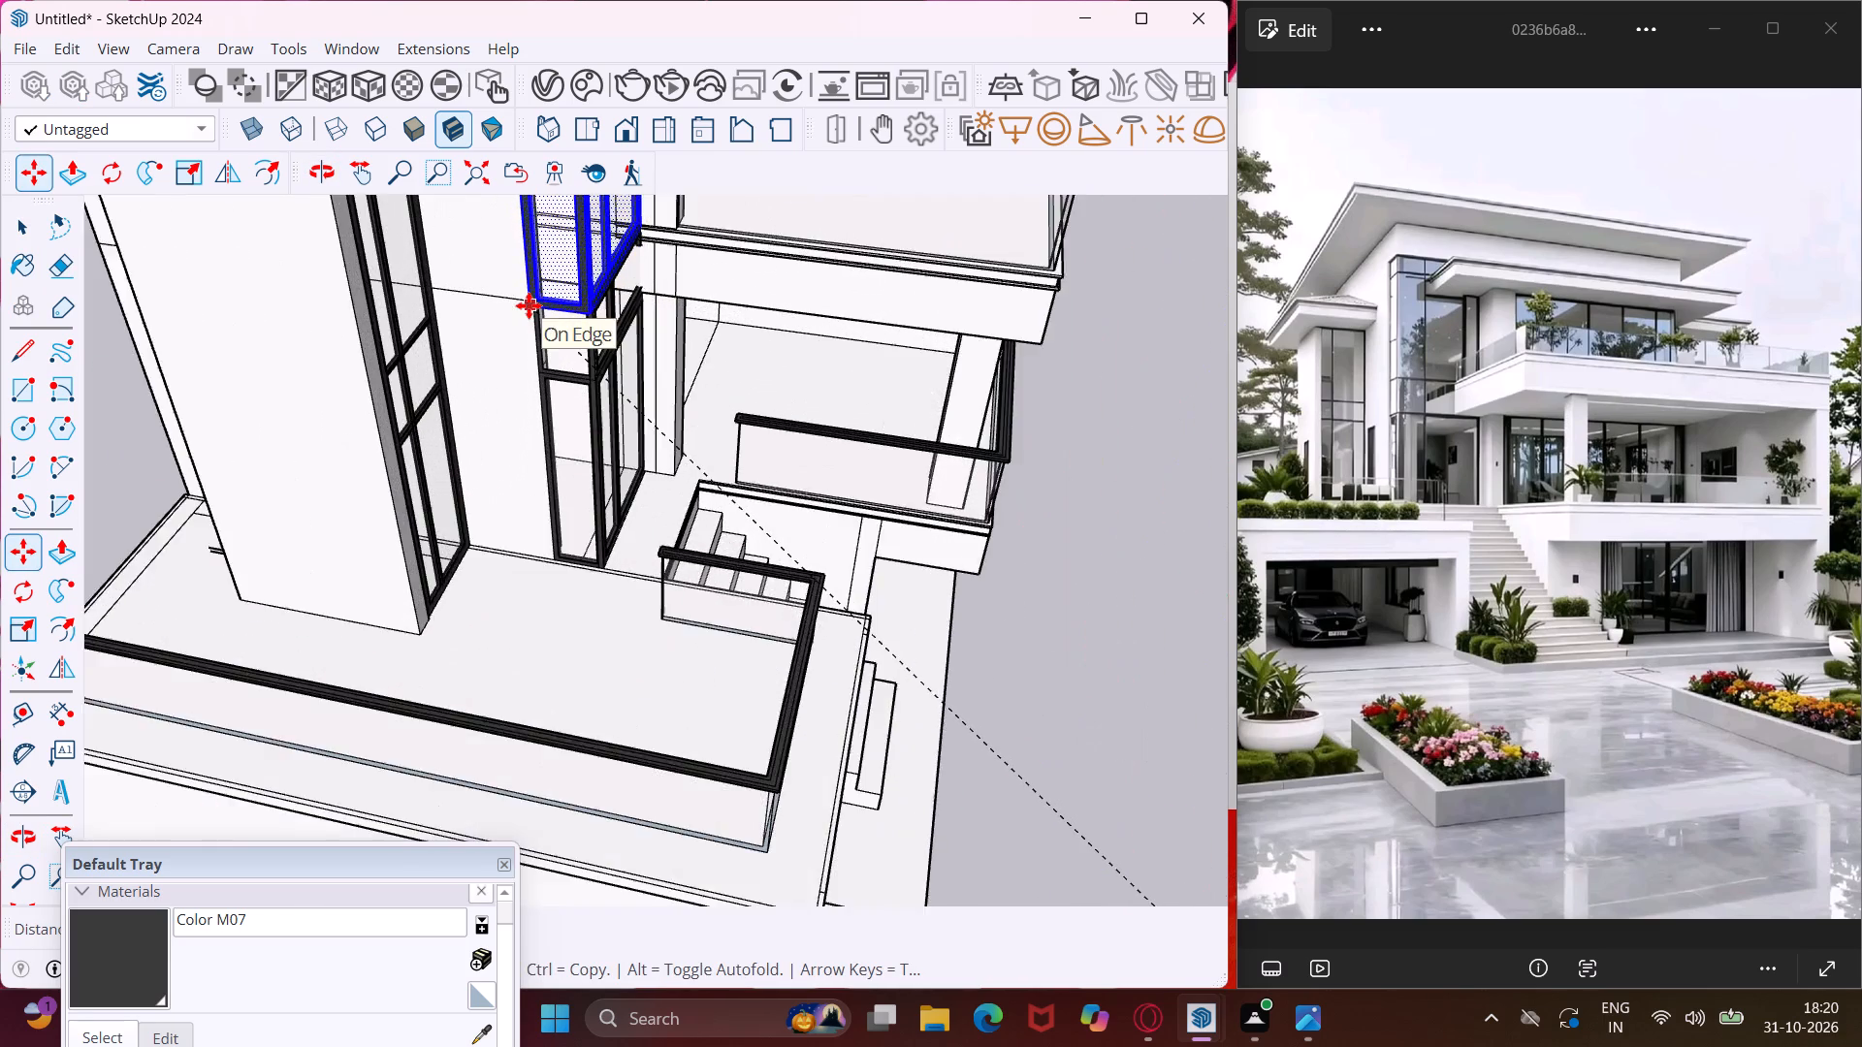
scroll(529, 305, up, 9)
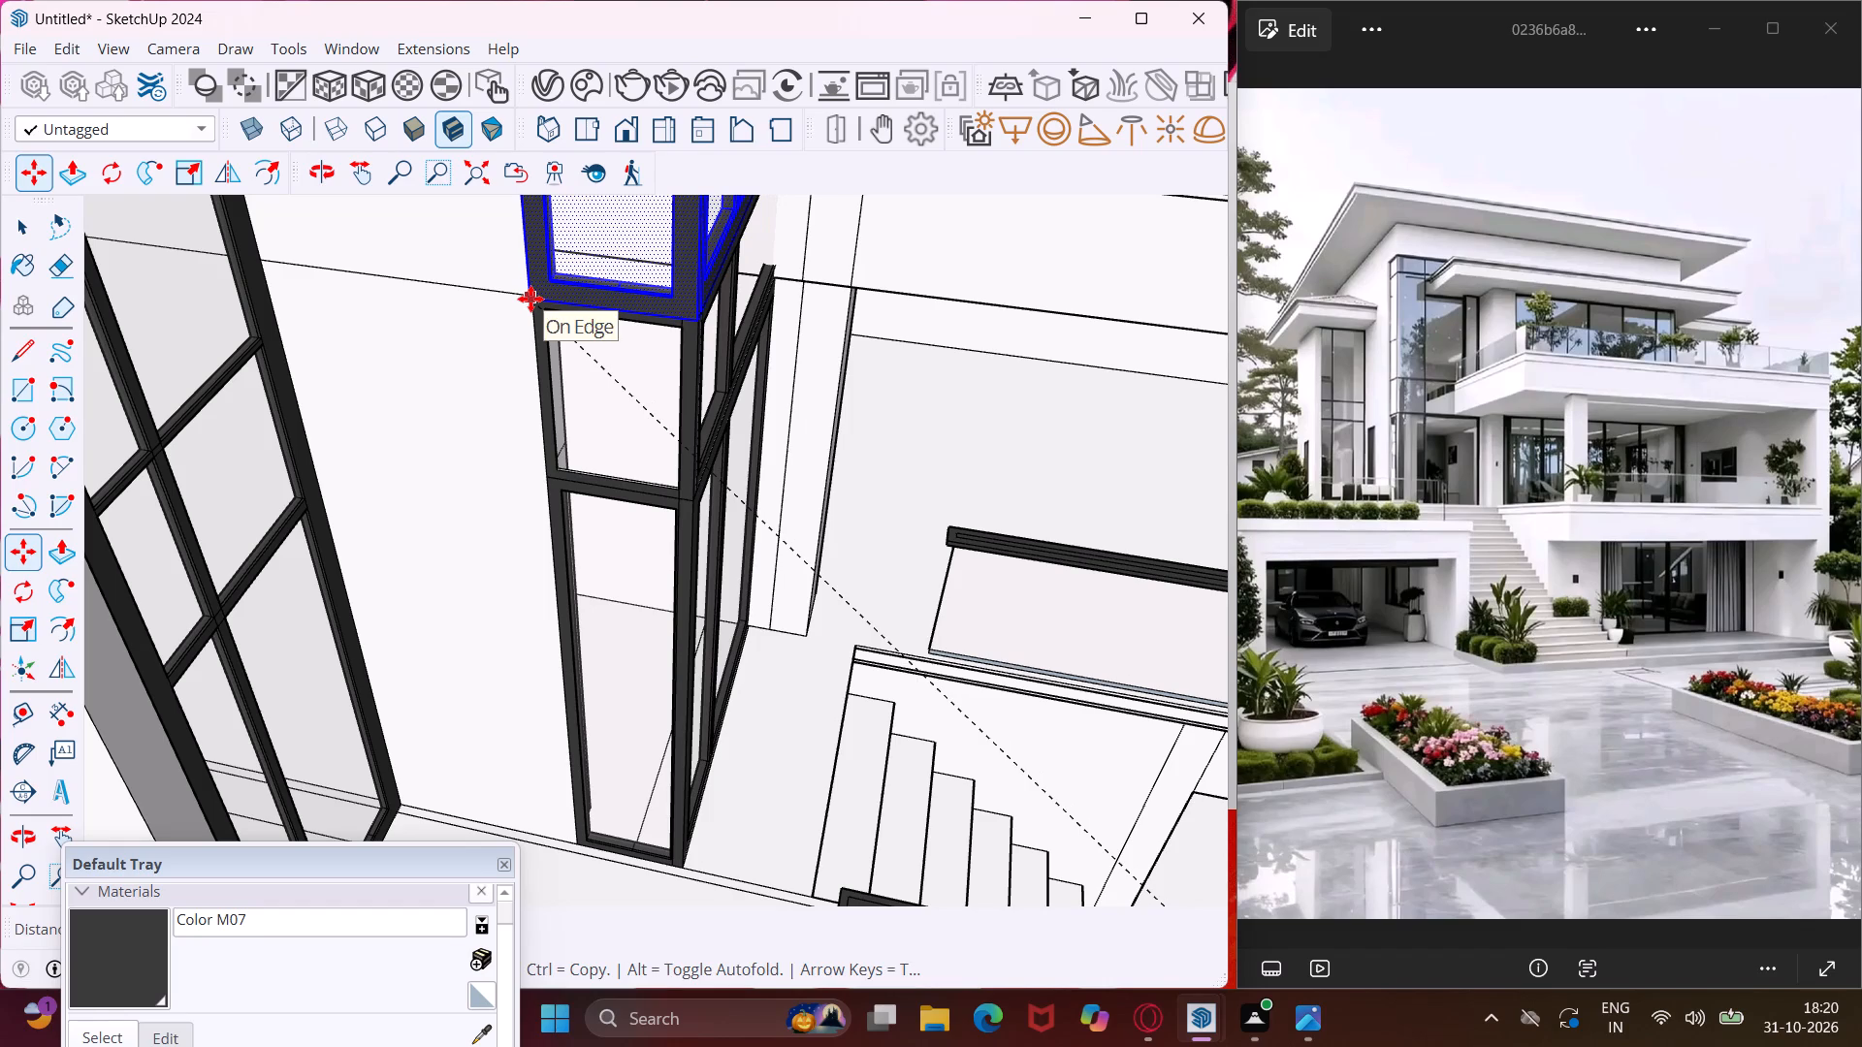
click(530, 299)
Examine how the uppermost corner frame fits against the main wall and the canopy slab above the upper balcony.
scroll(469, 423, down, 20)
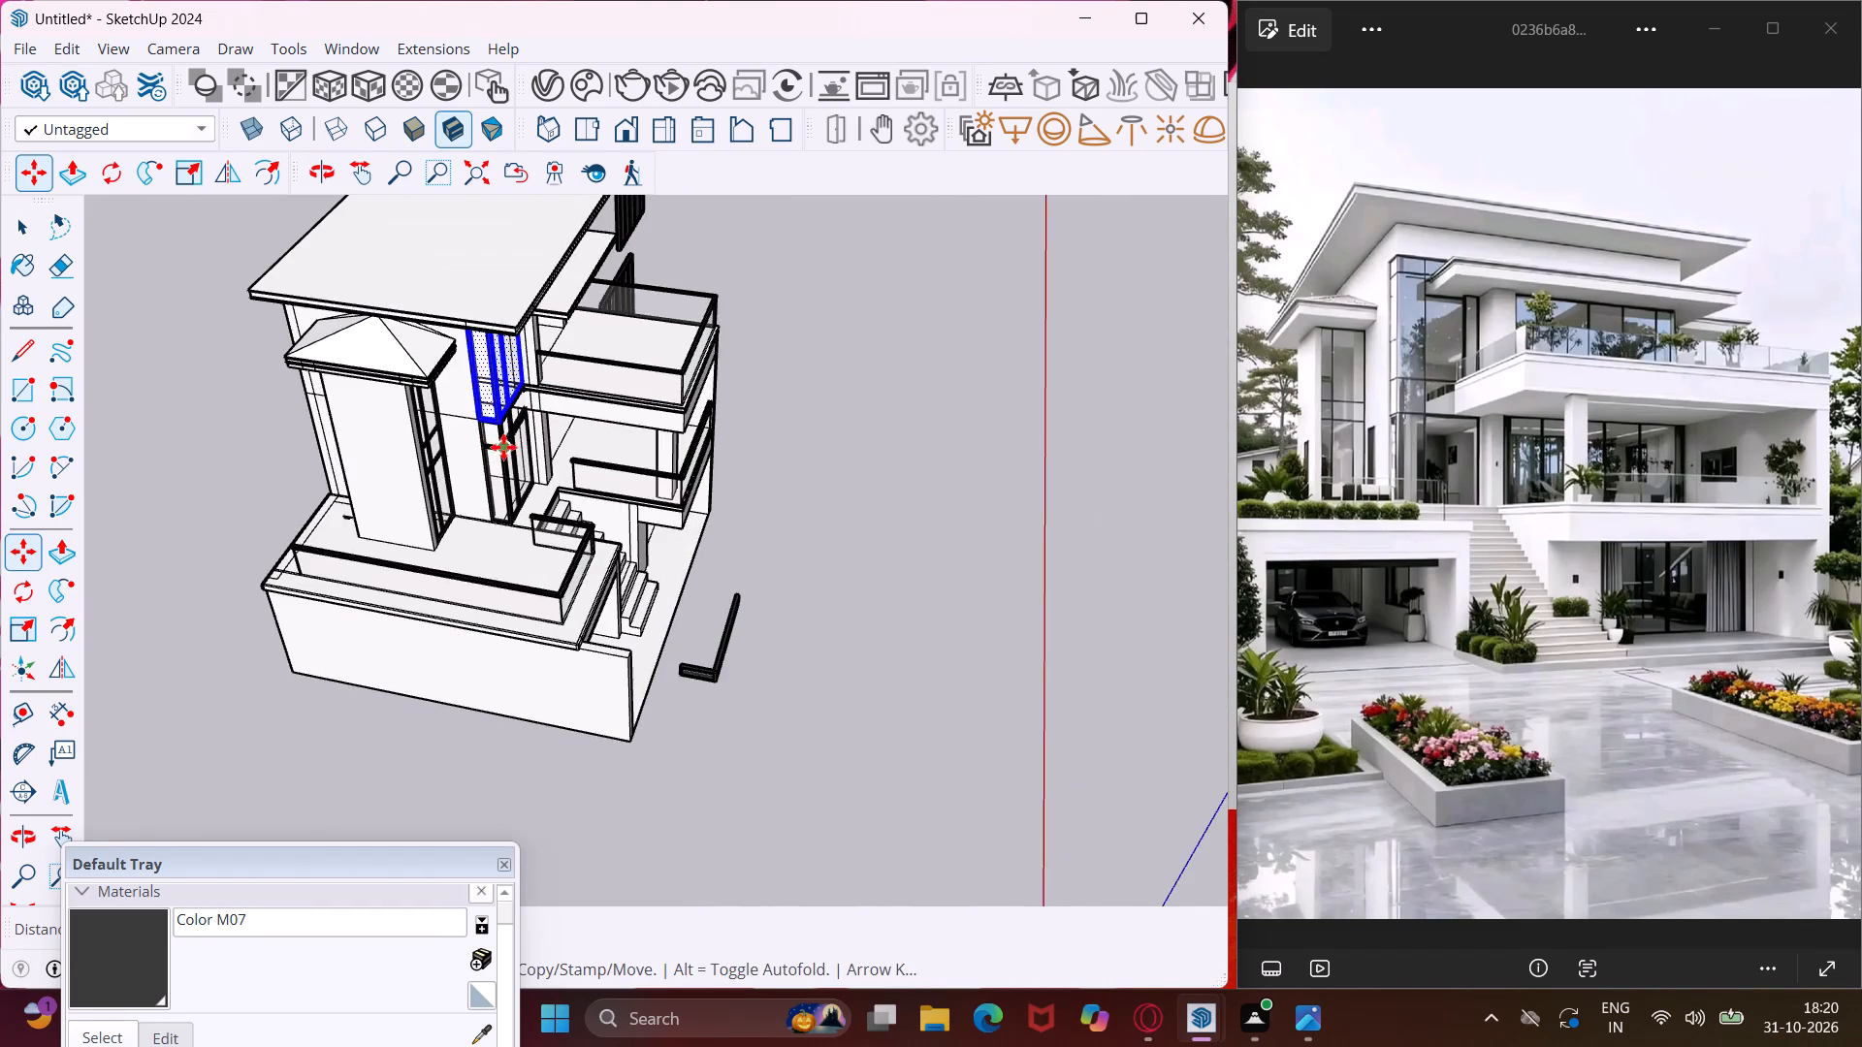
middle_drag(503, 447, 506, 224)
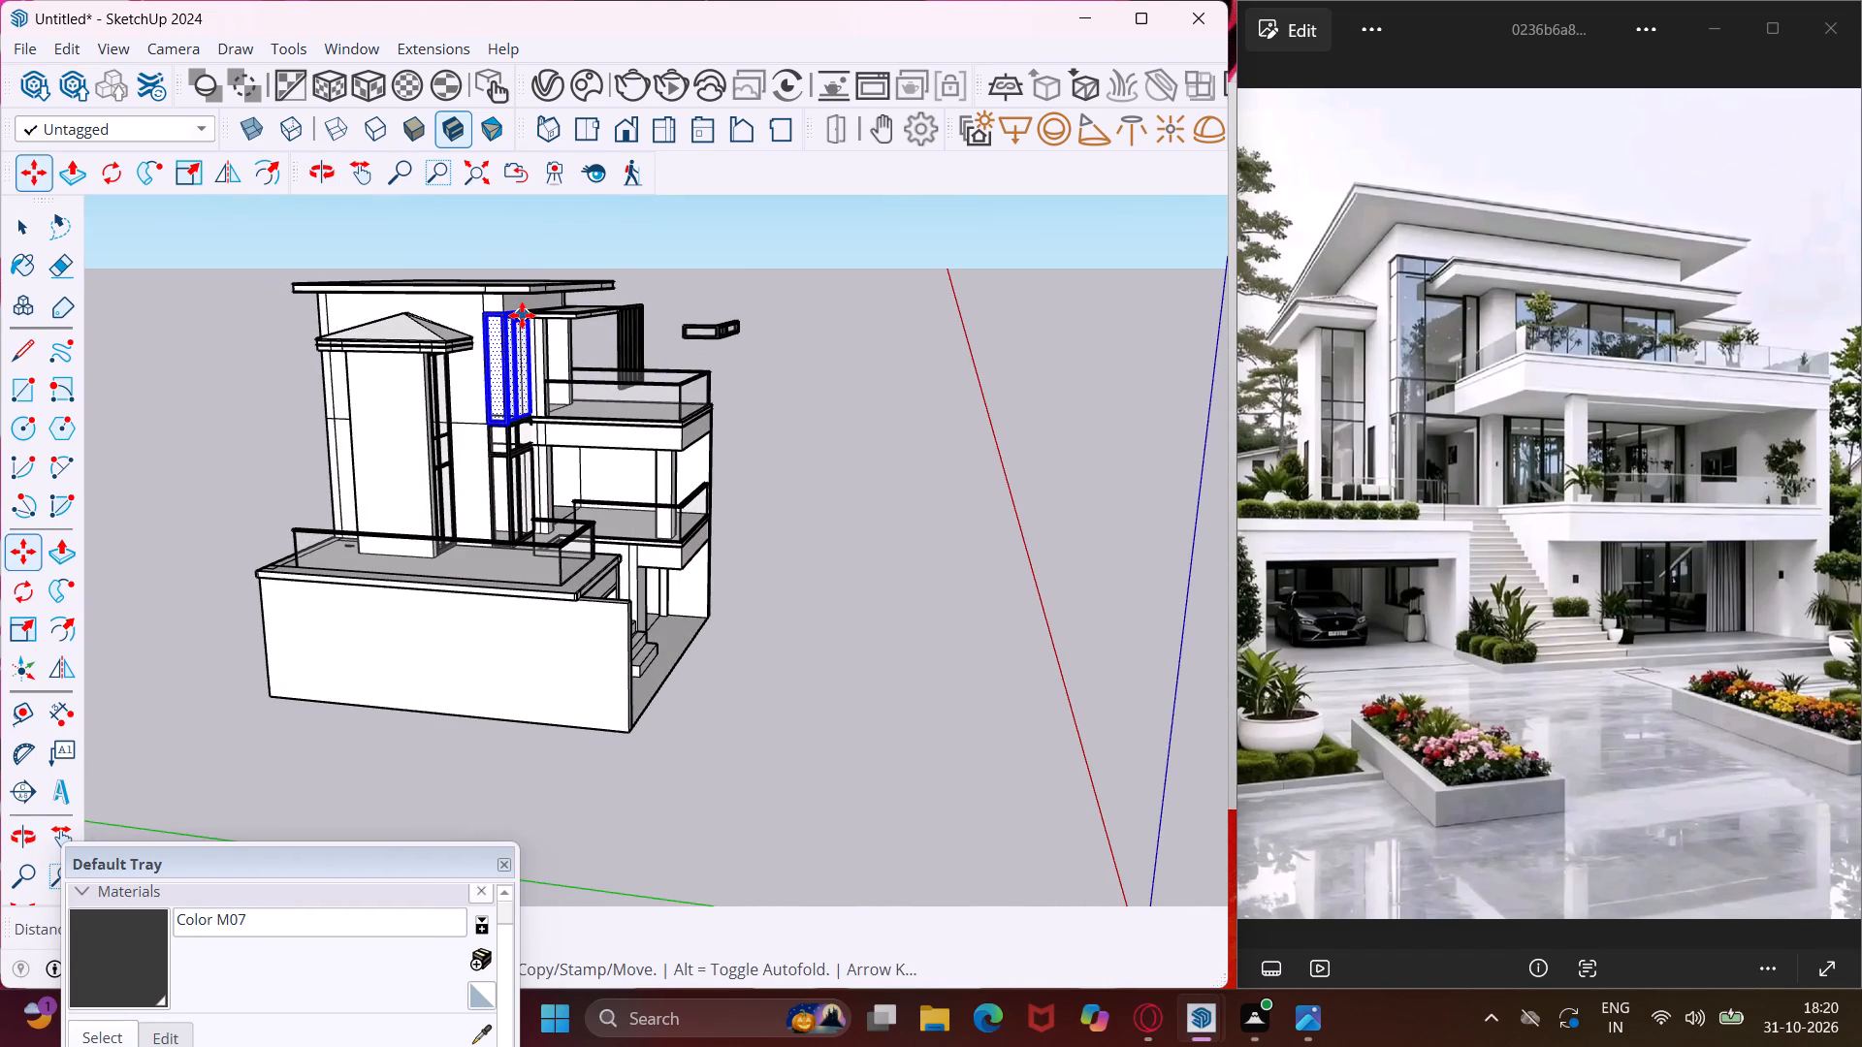
scroll(522, 315, up, 14)
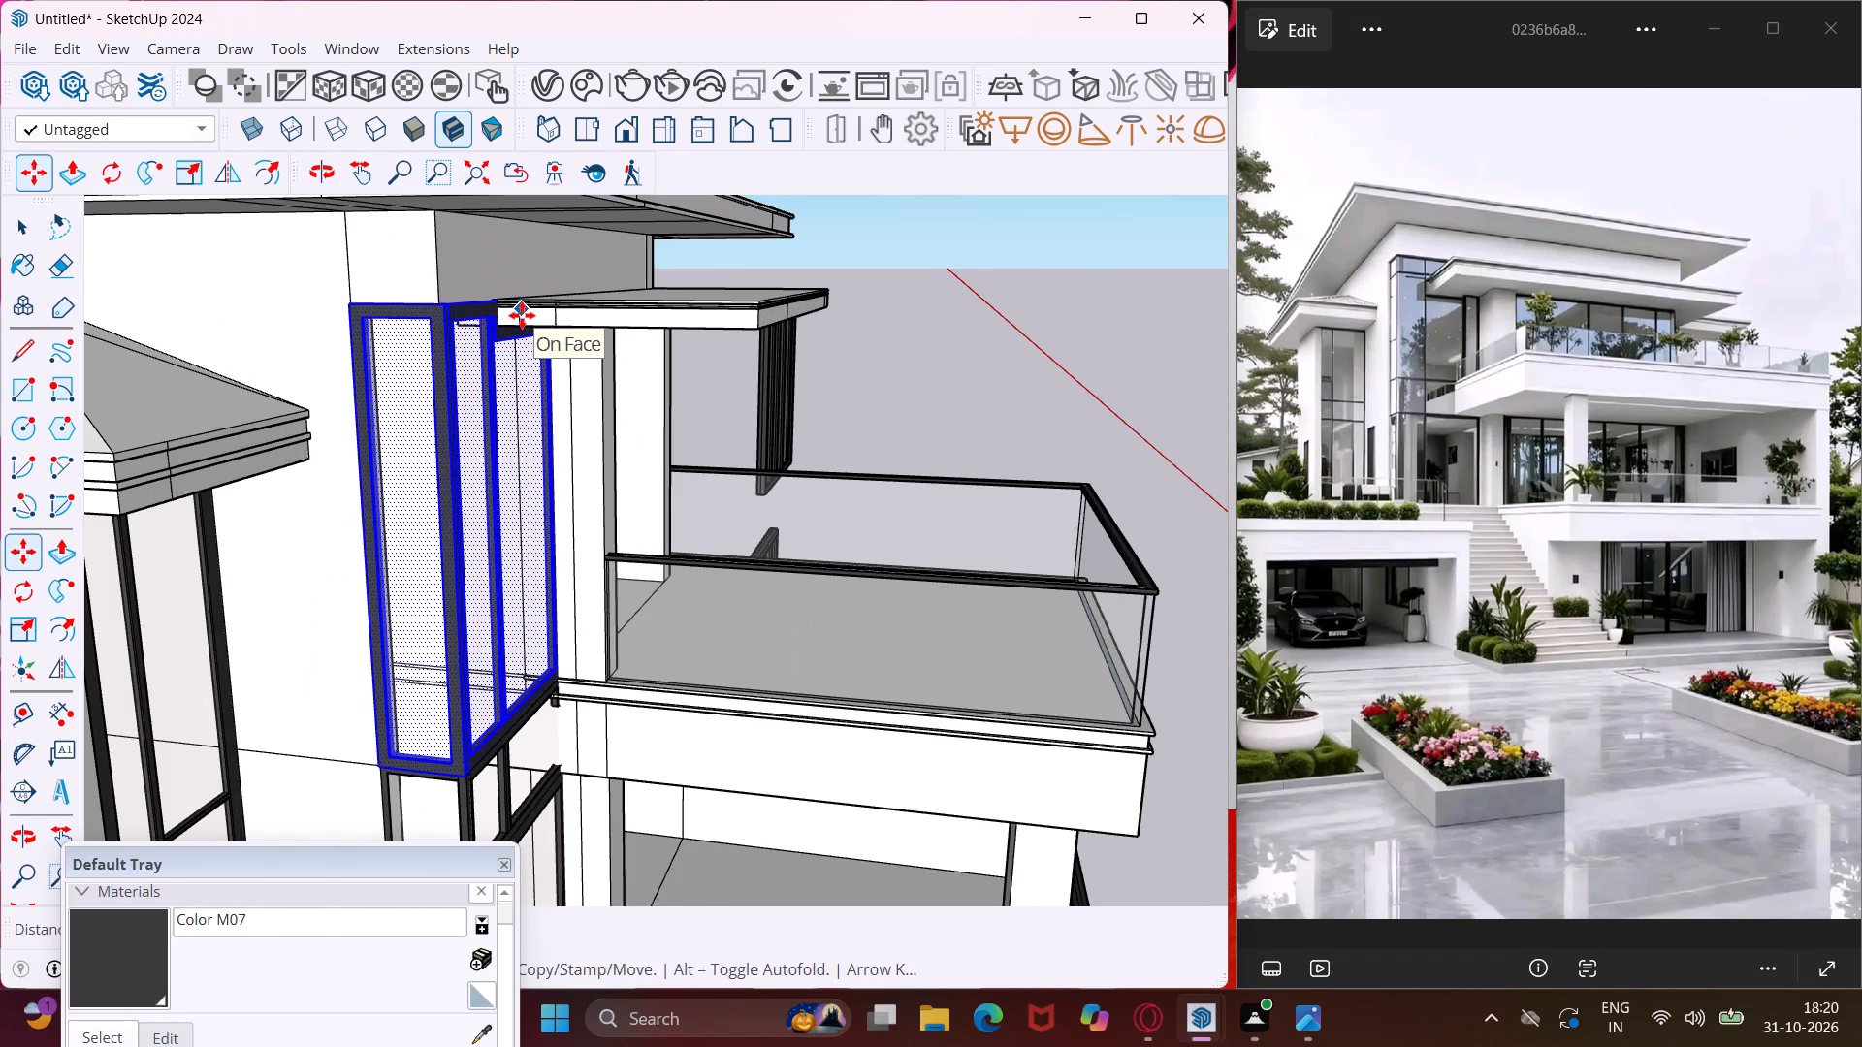
middle_drag(522, 315, 457, 321)
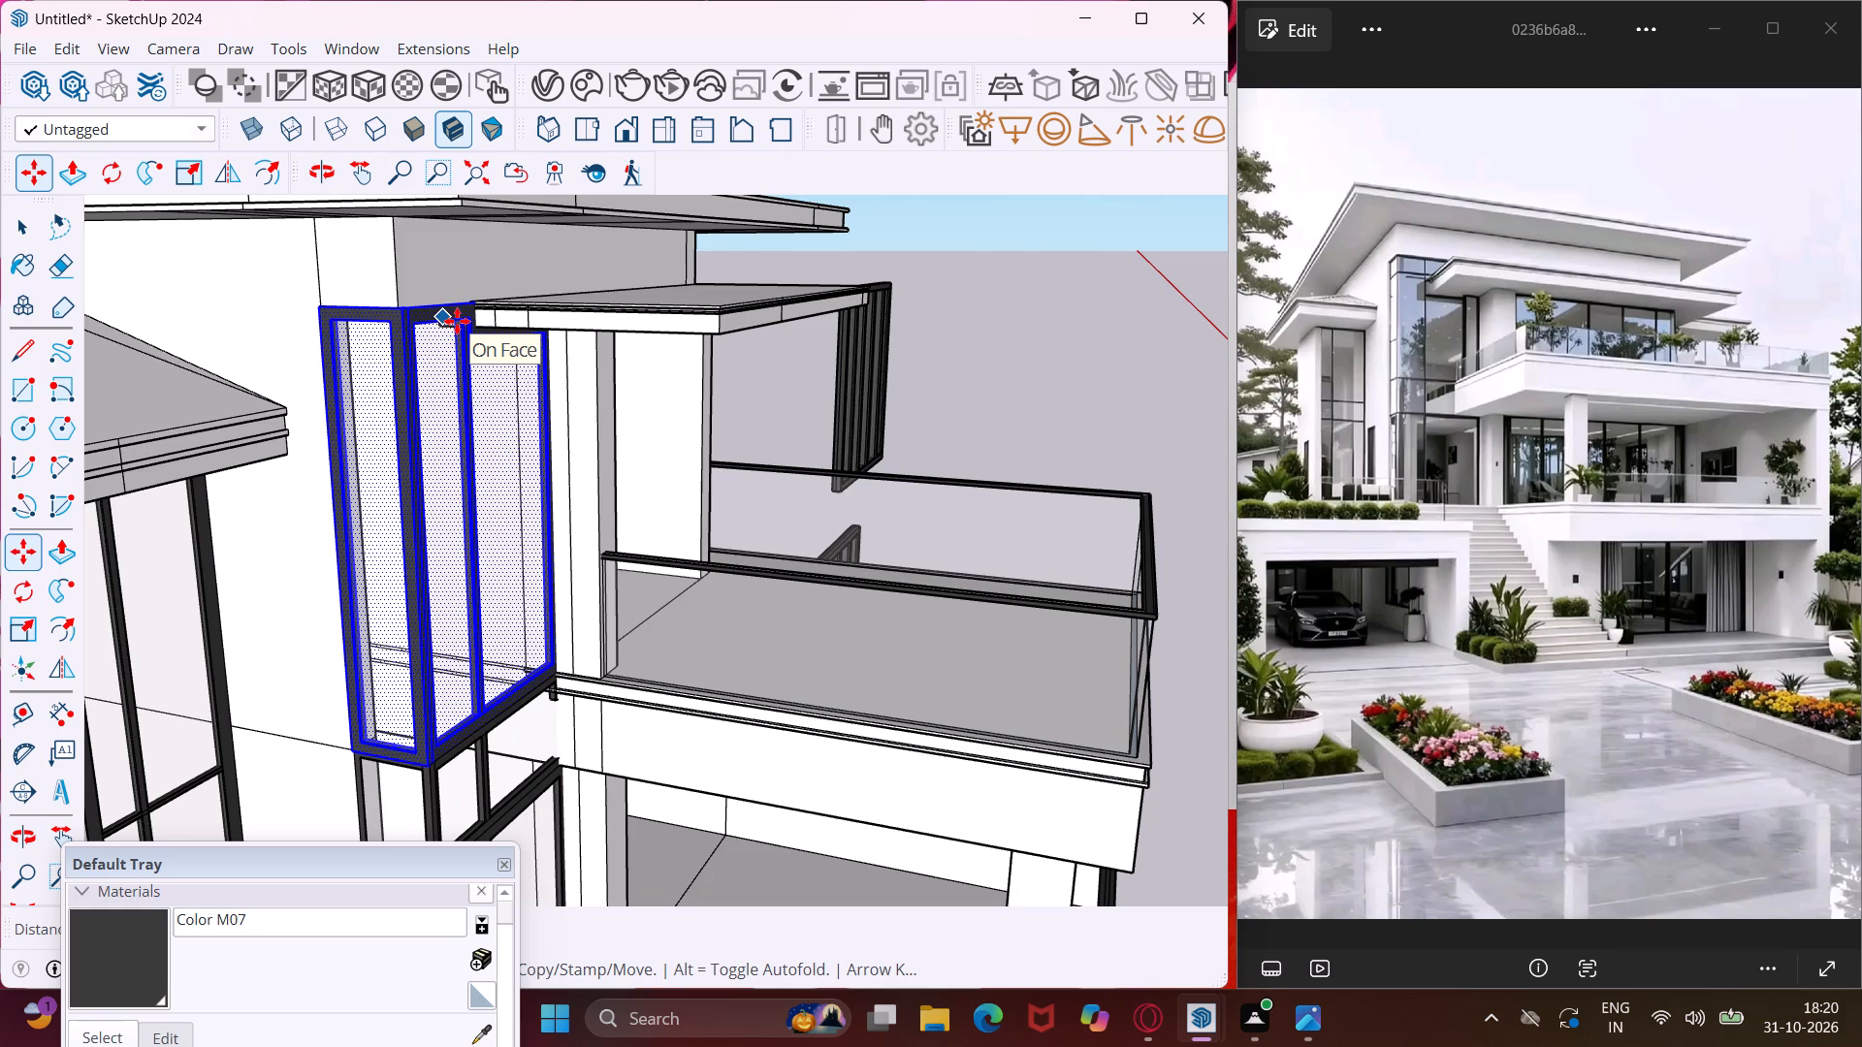
scroll(457, 321, down, 5)
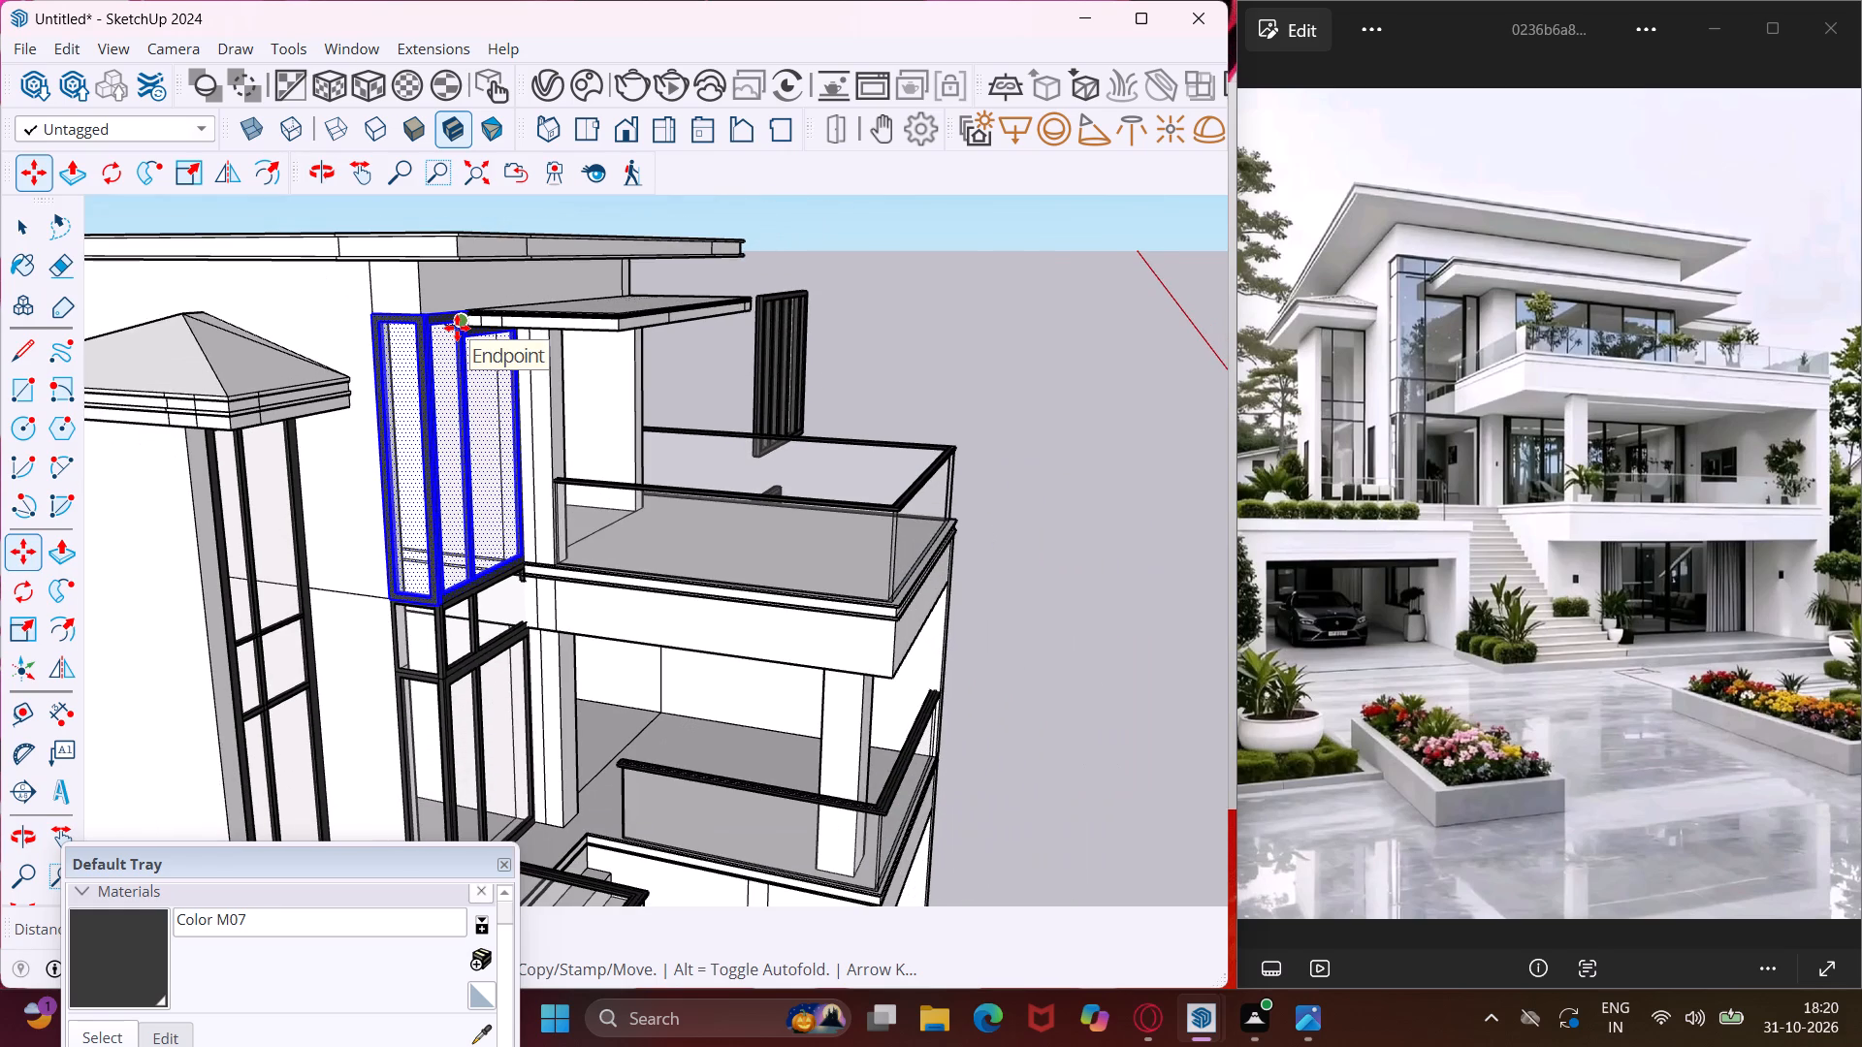
scroll(457, 328, up, 11)
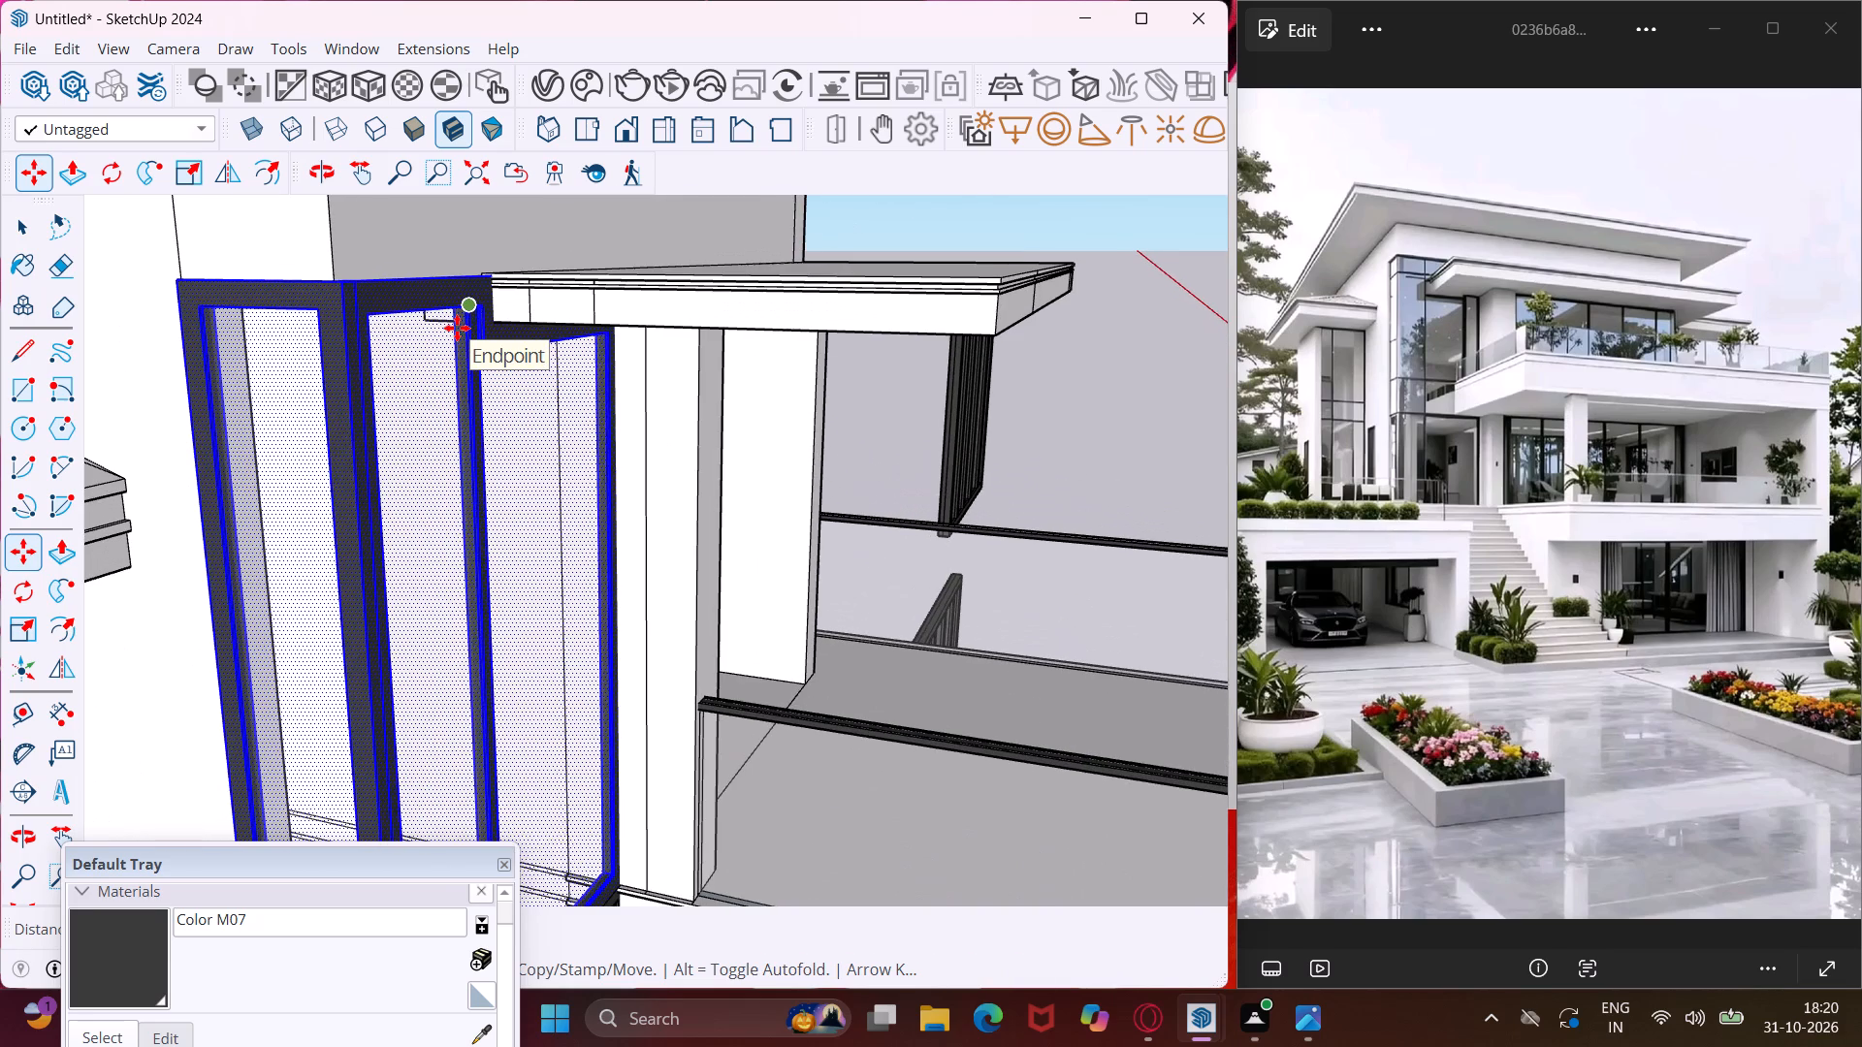
key(Escape)
key(space)
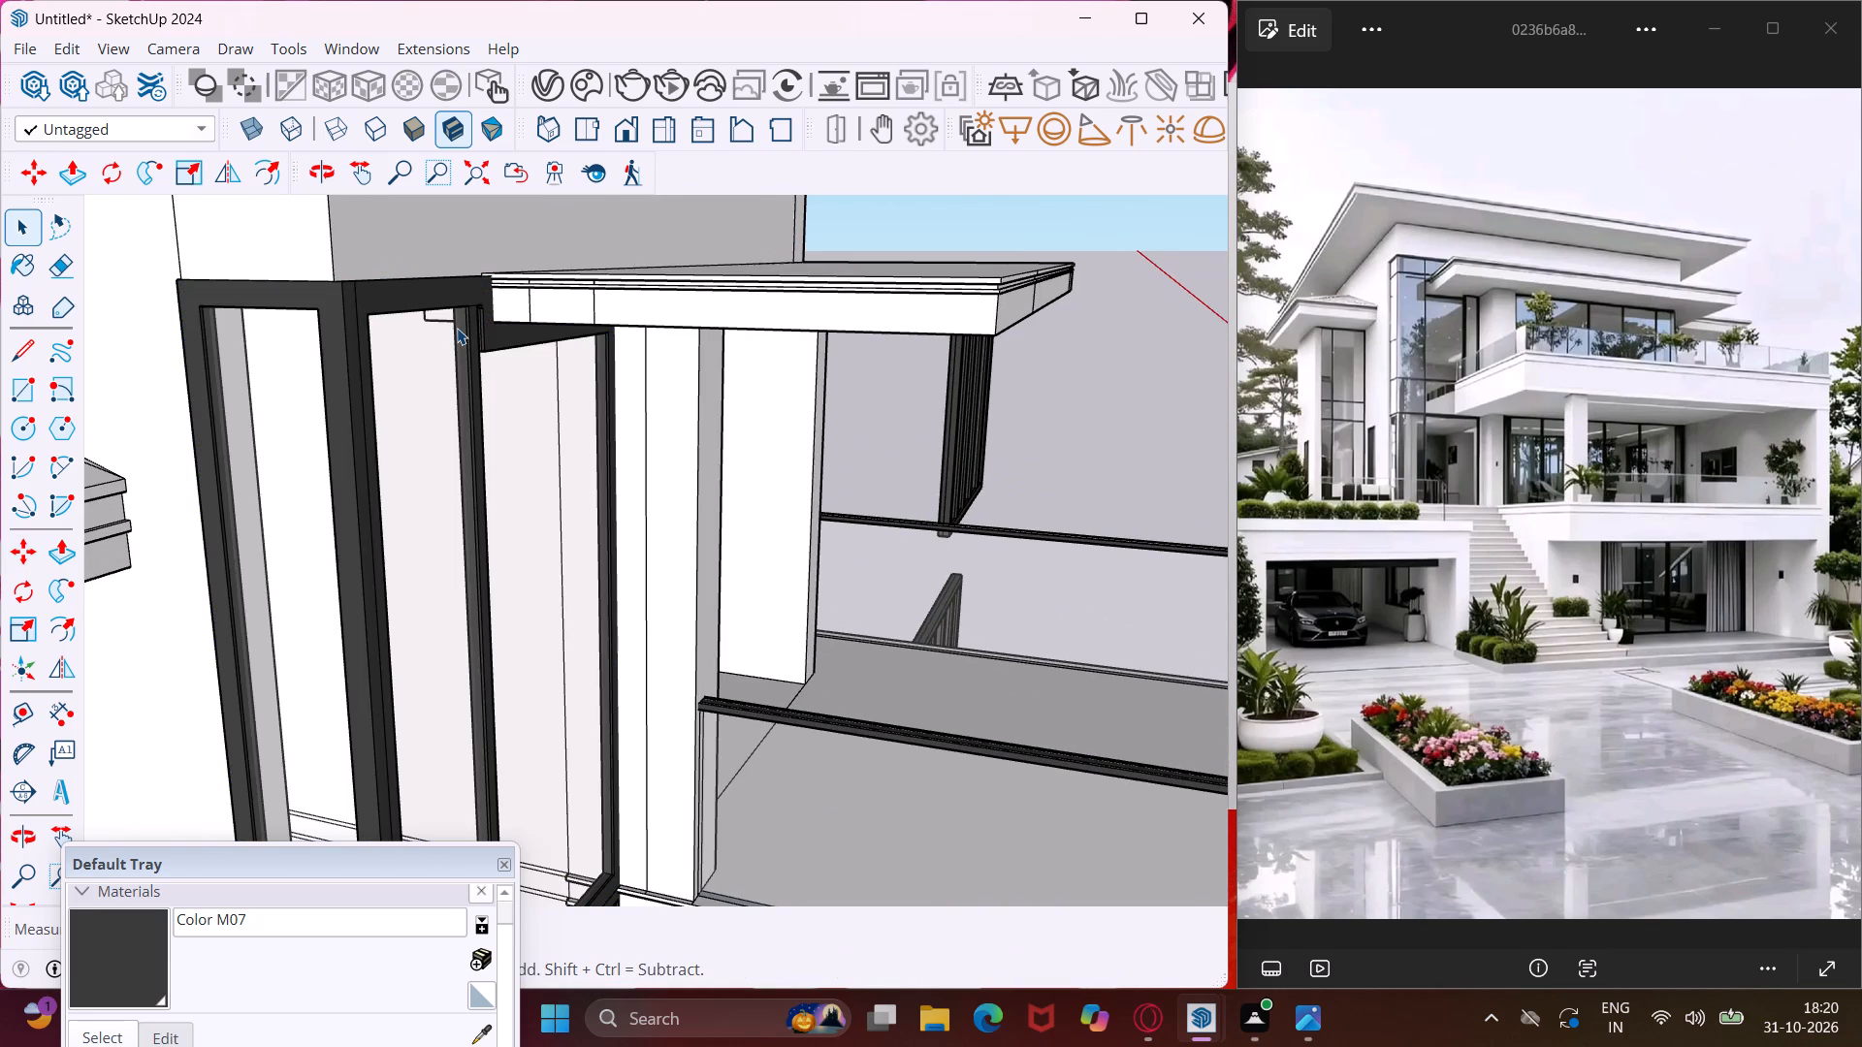
scroll(457, 328, down, 11)
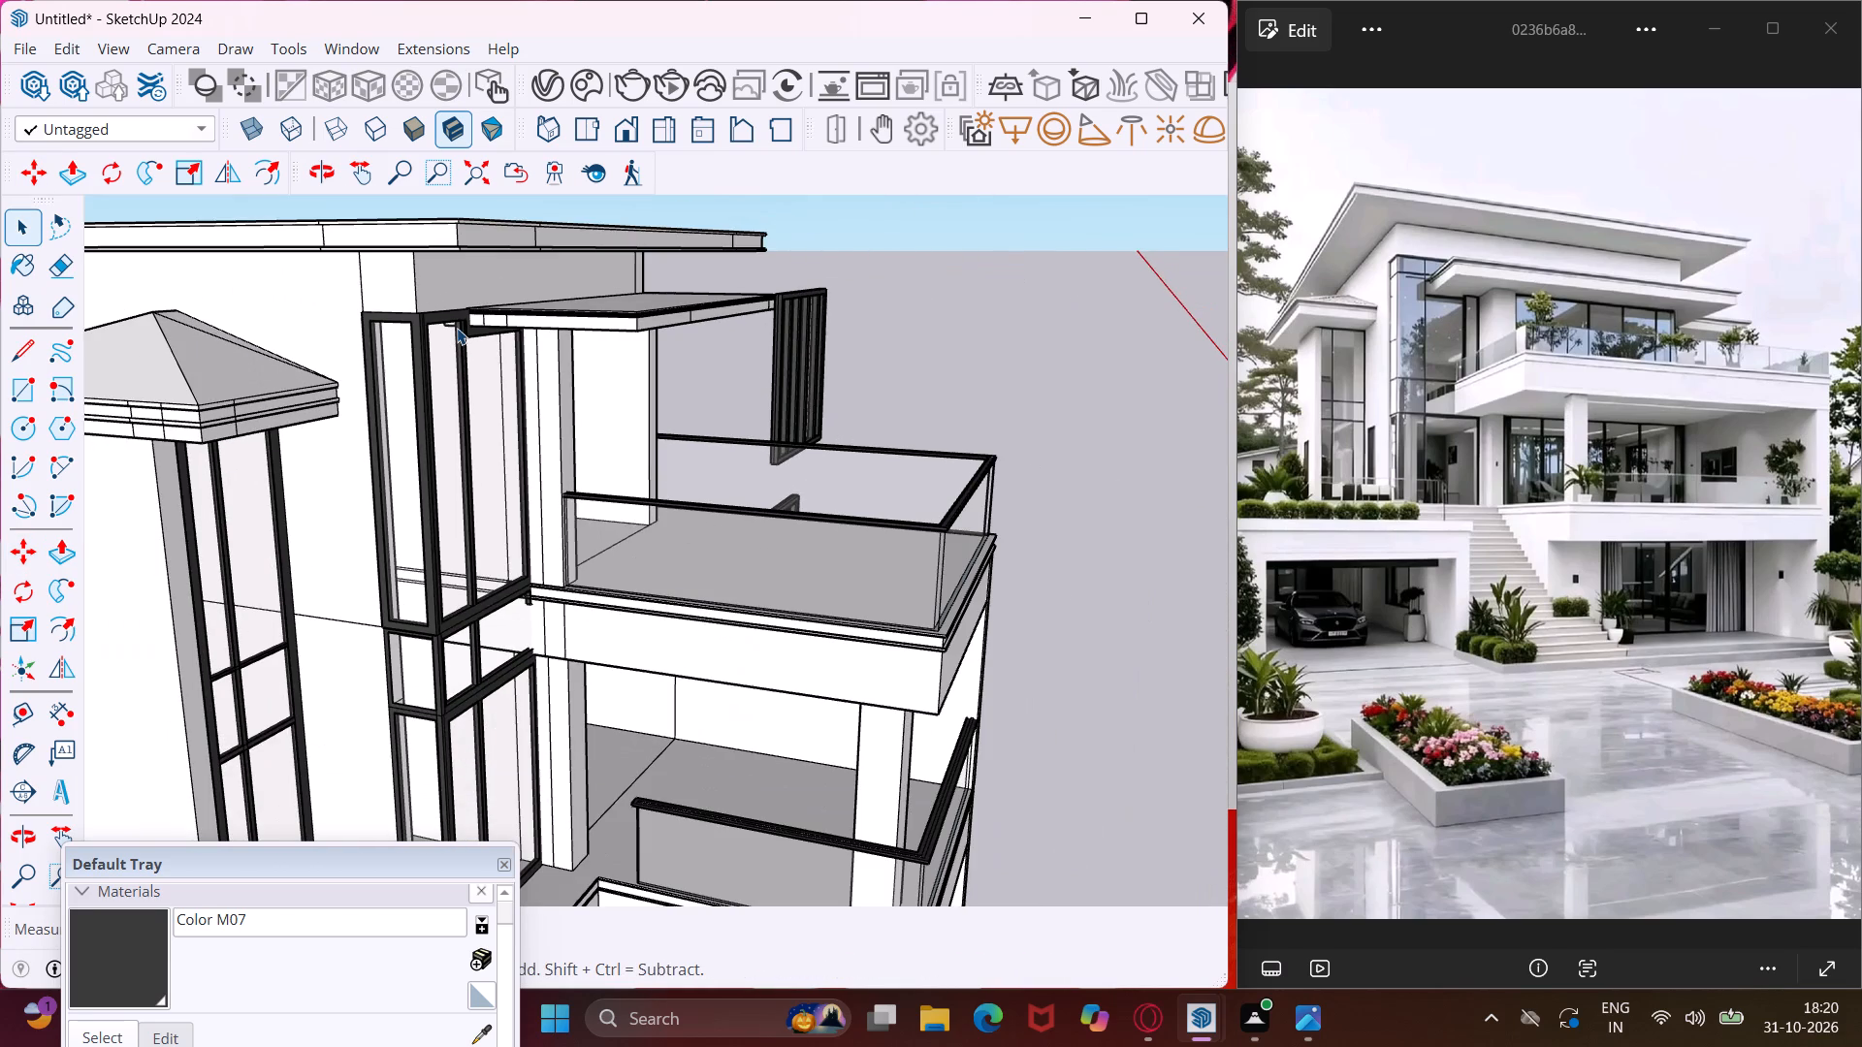
scroll(457, 328, down, 10)
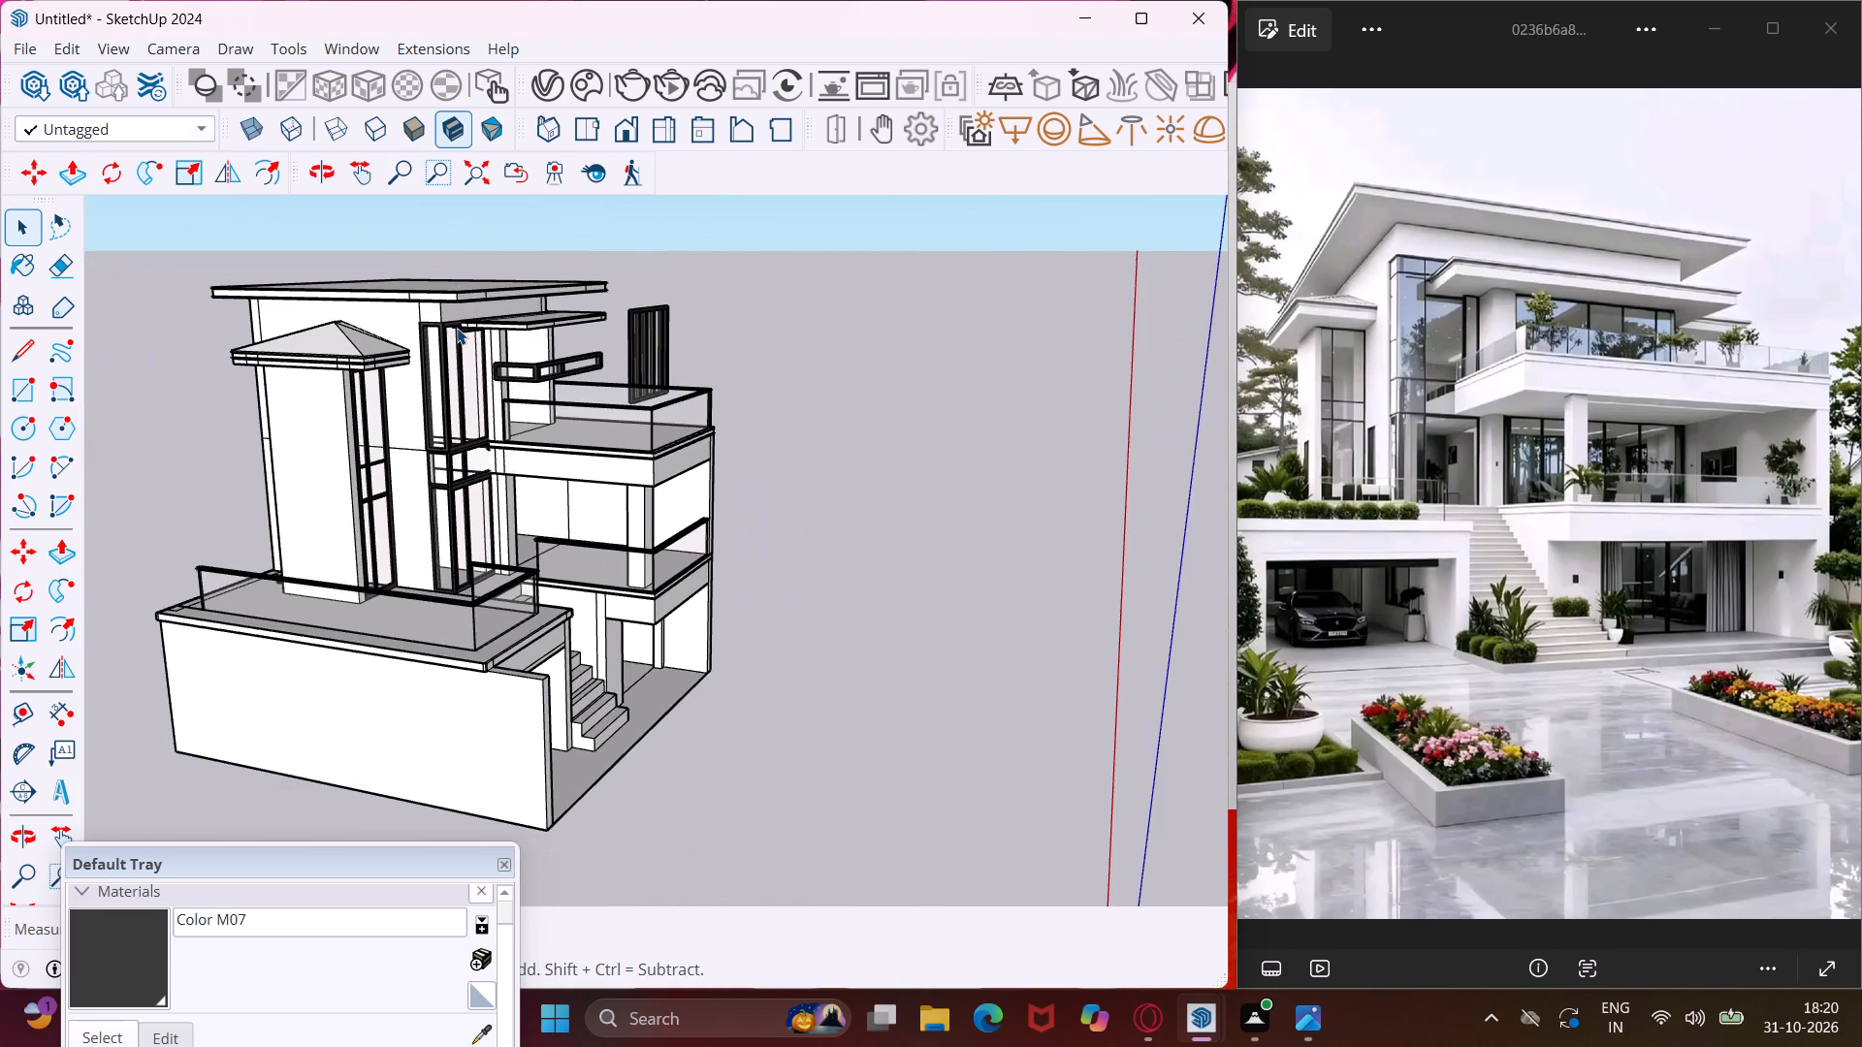
middle_drag(457, 328, 560, 397)
scroll(467, 333, up, 12)
middle_drag(433, 369, 387, 306)
scroll(385, 305, up, 1)
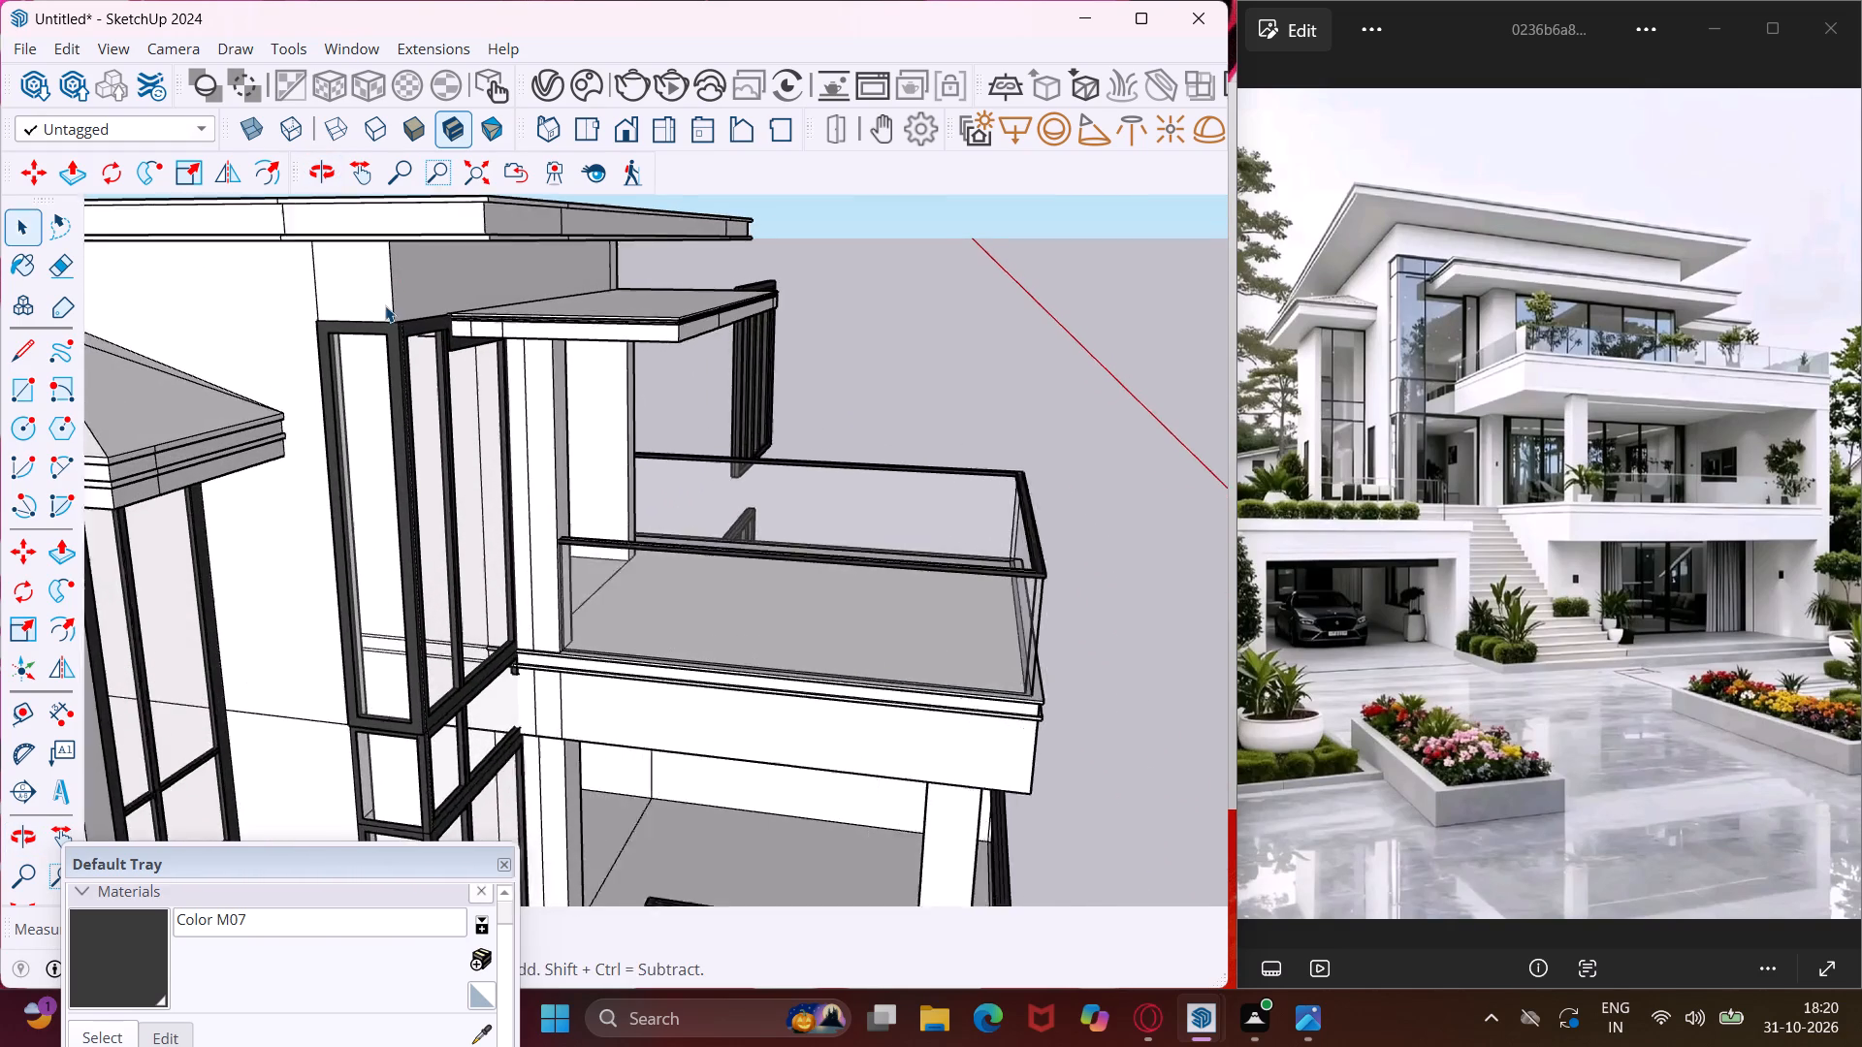
scroll(385, 305, up, 2)
middle_drag(385, 305, 371, 265)
scroll(371, 265, up, 4)
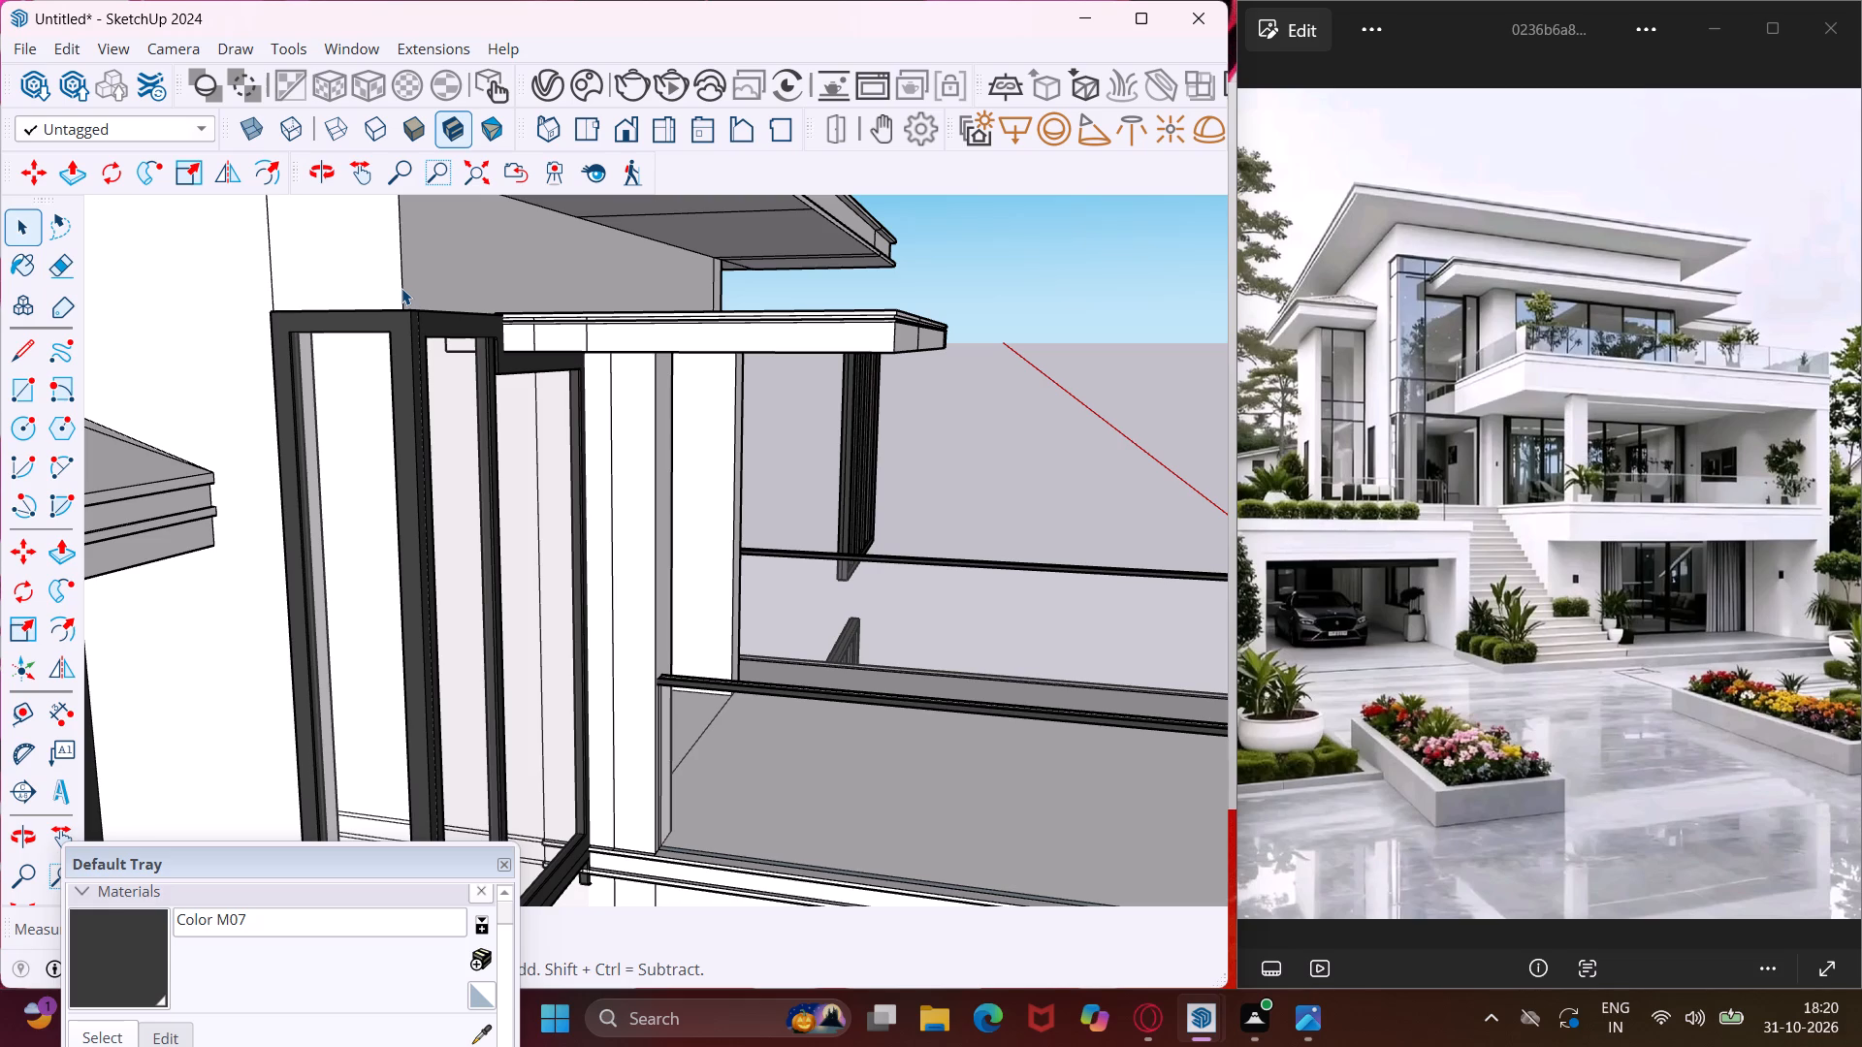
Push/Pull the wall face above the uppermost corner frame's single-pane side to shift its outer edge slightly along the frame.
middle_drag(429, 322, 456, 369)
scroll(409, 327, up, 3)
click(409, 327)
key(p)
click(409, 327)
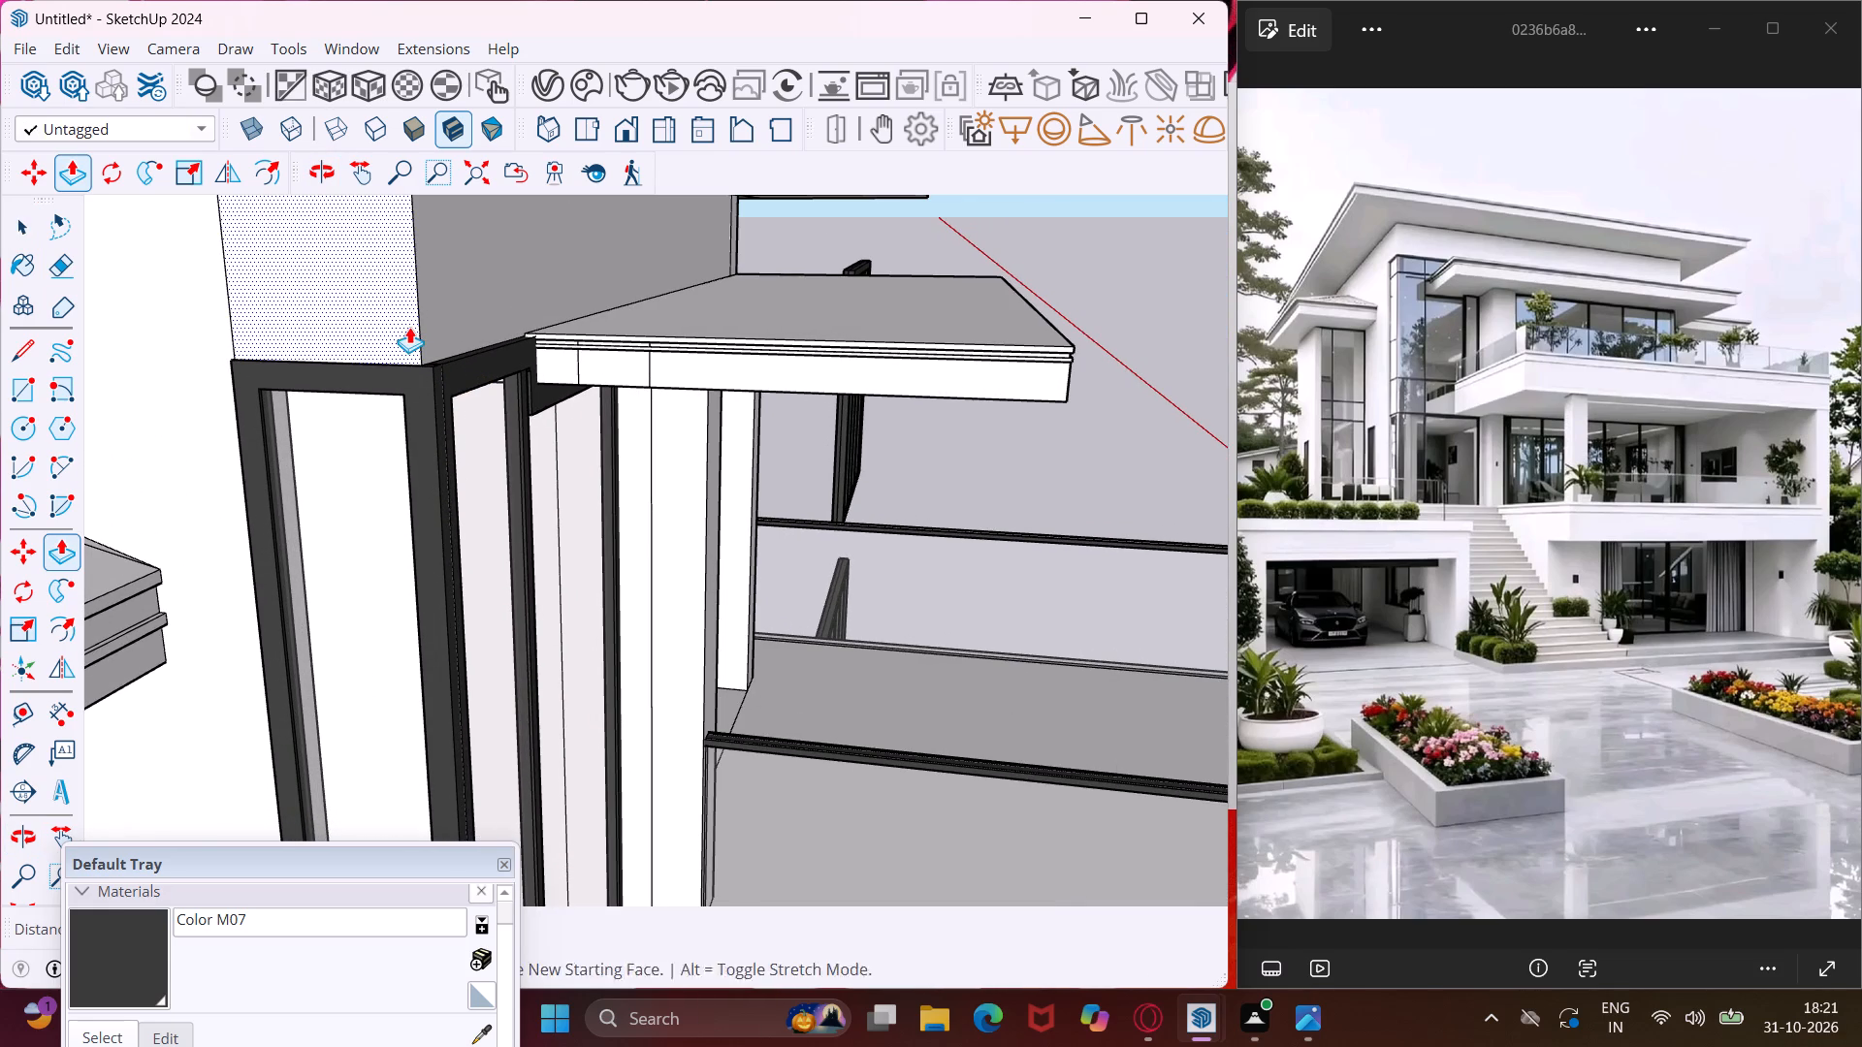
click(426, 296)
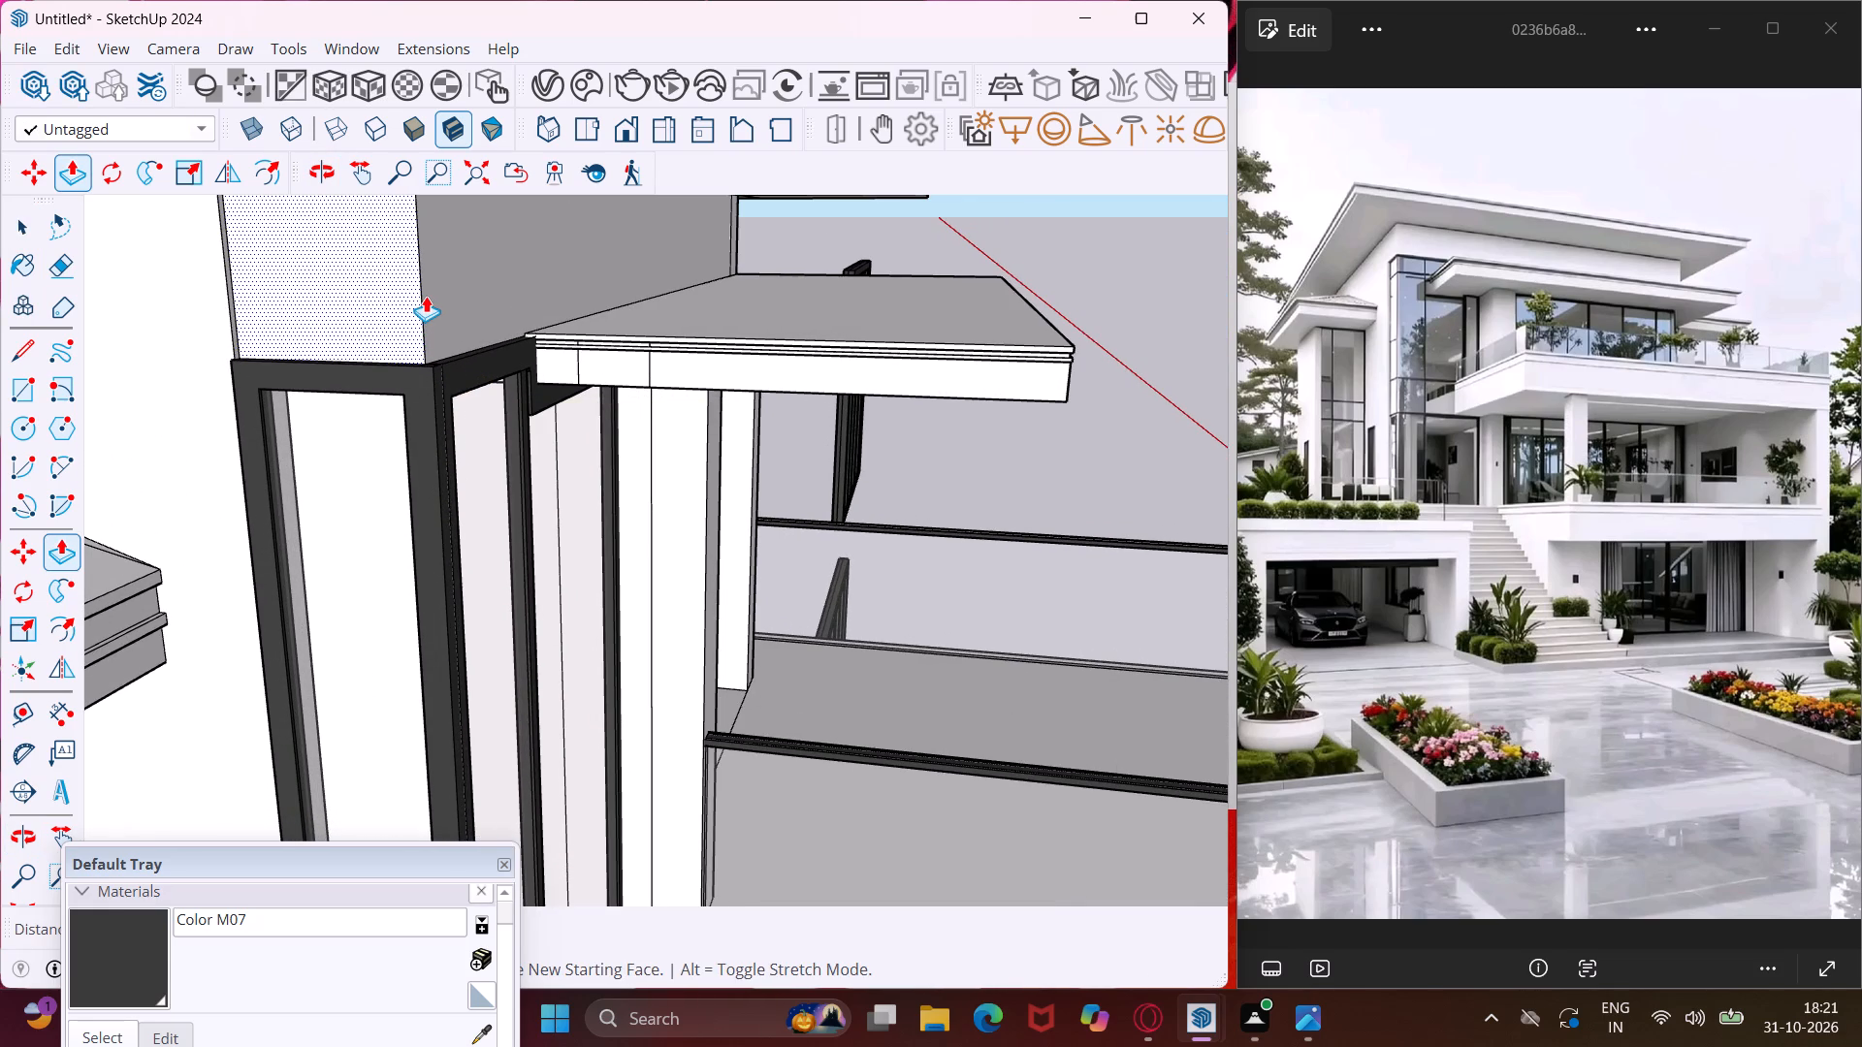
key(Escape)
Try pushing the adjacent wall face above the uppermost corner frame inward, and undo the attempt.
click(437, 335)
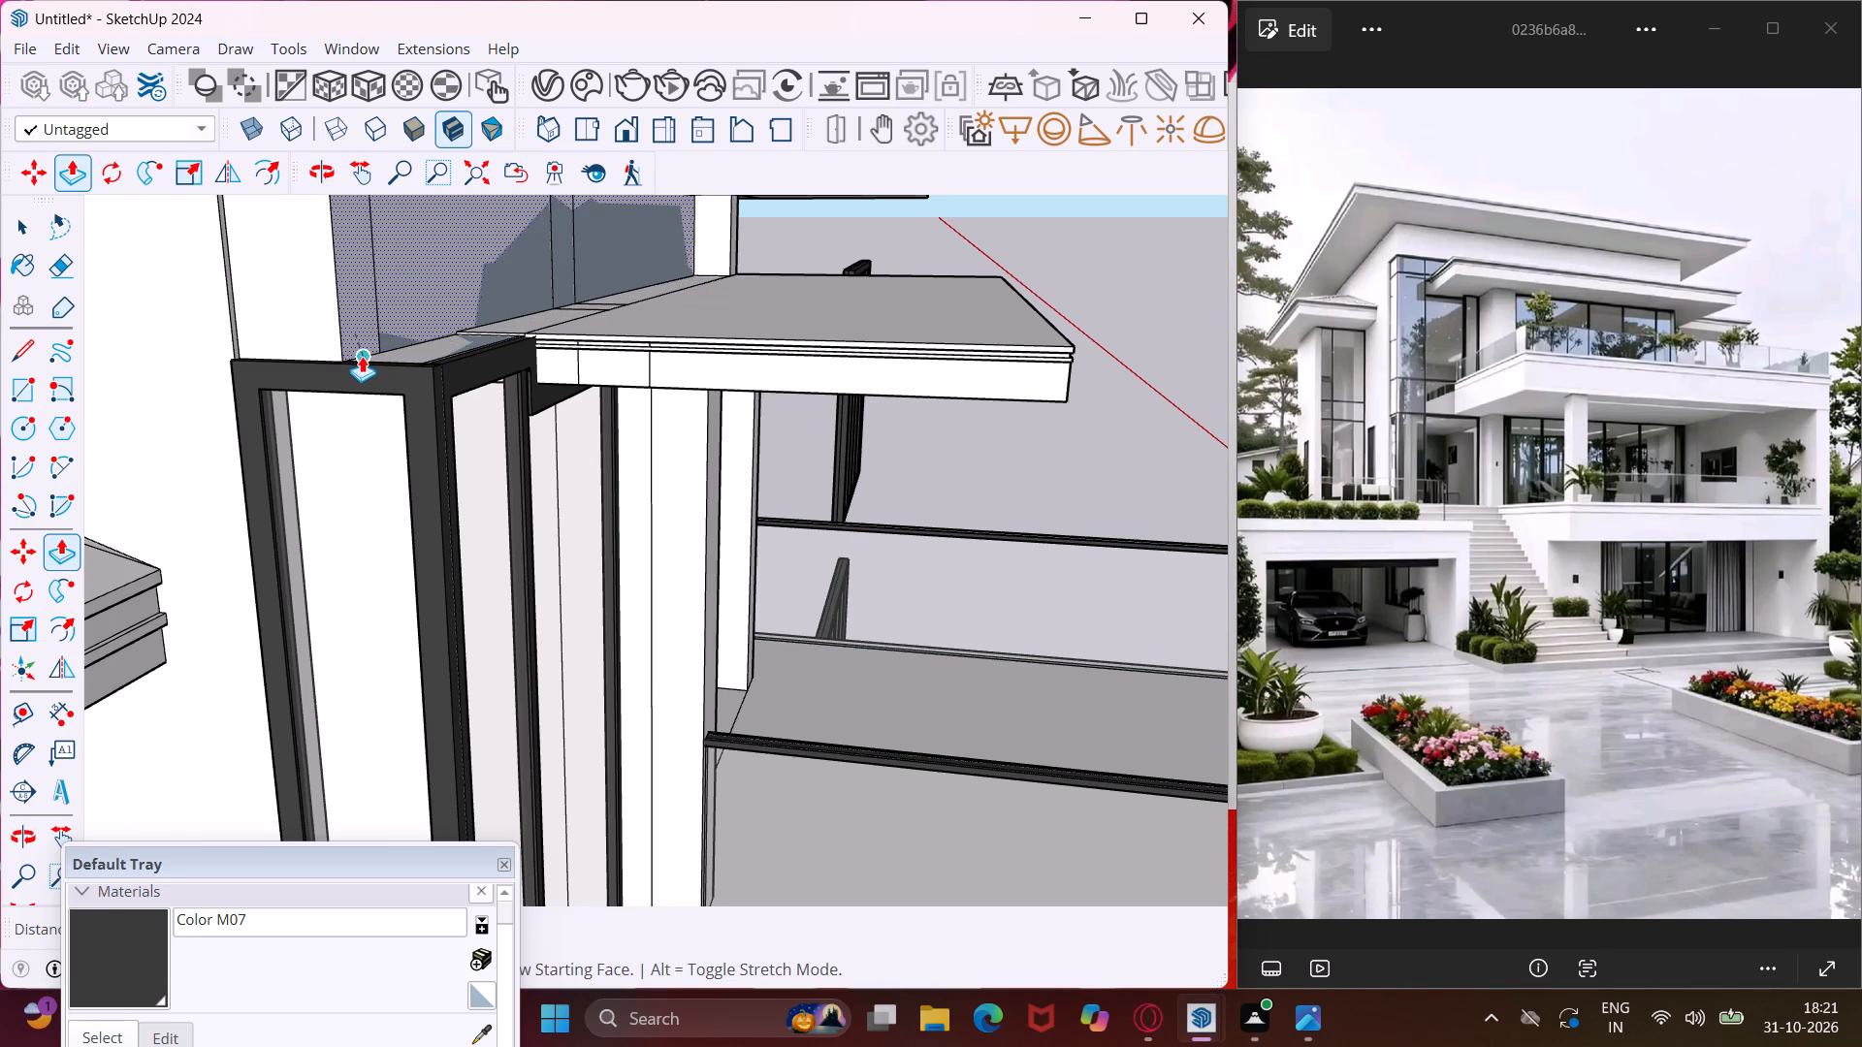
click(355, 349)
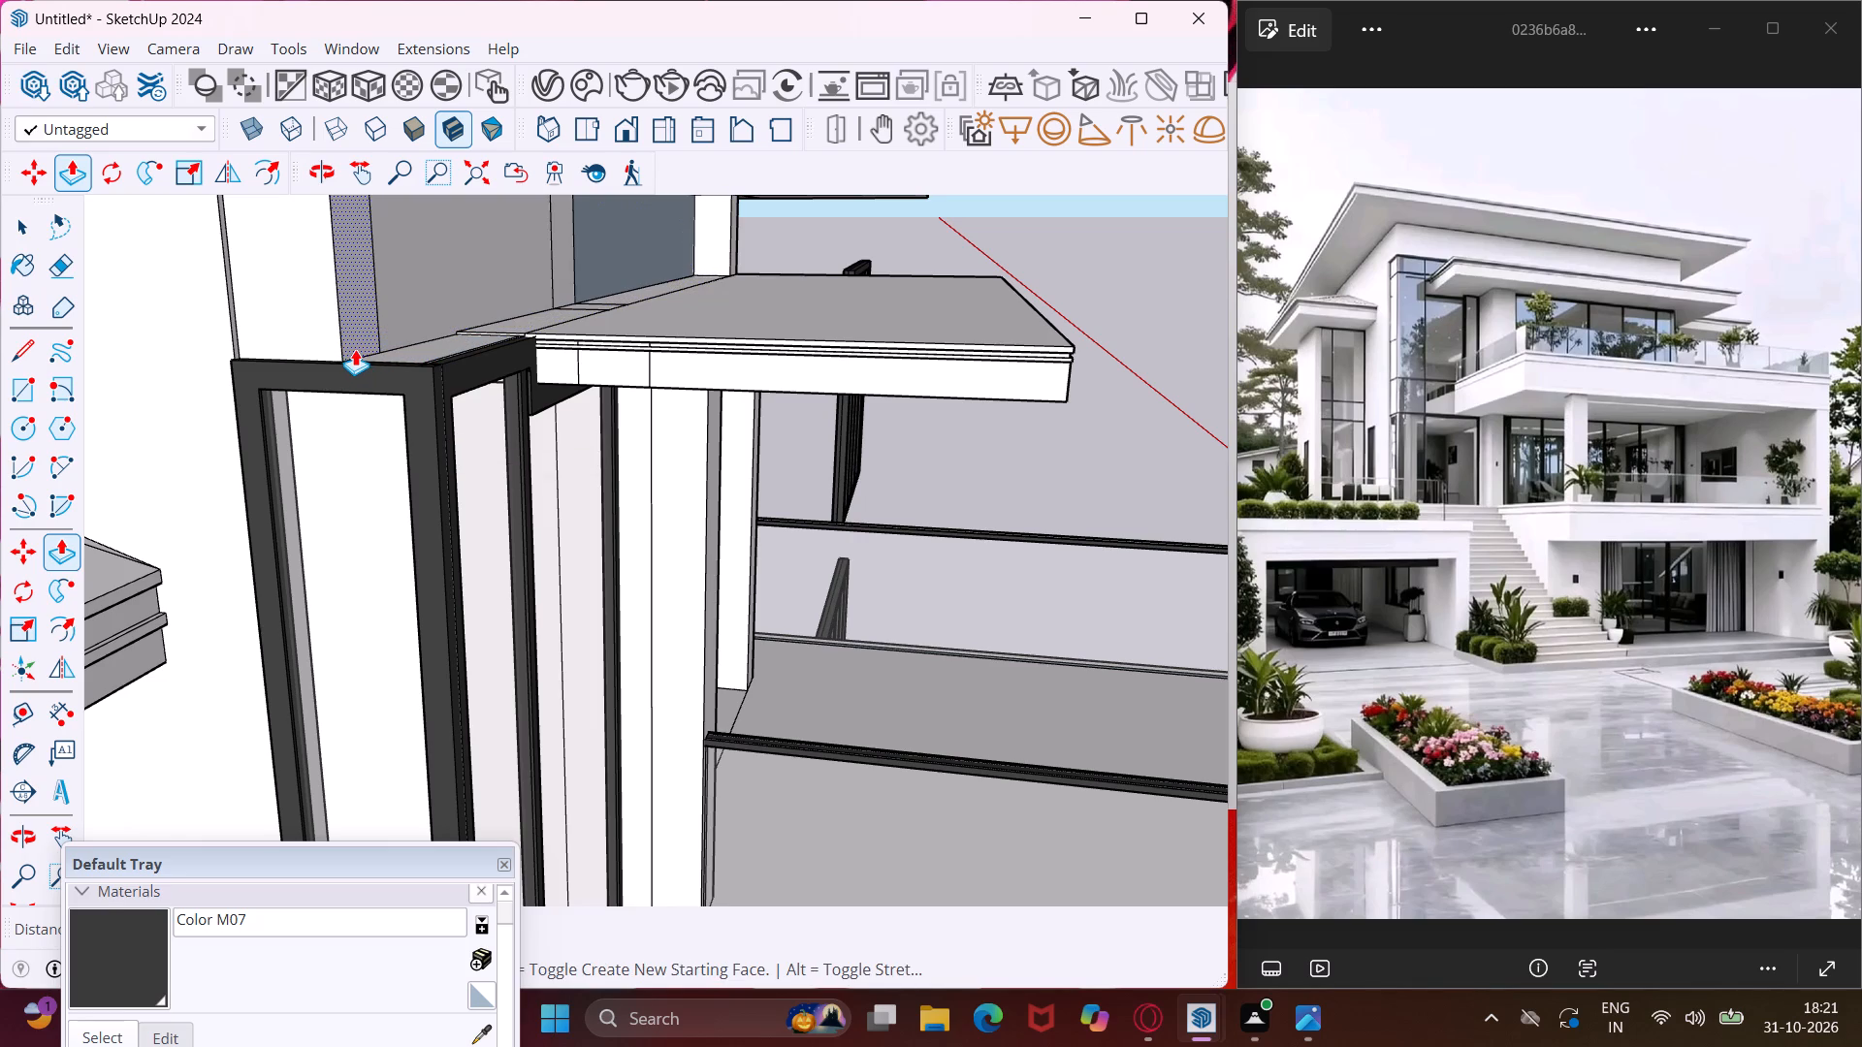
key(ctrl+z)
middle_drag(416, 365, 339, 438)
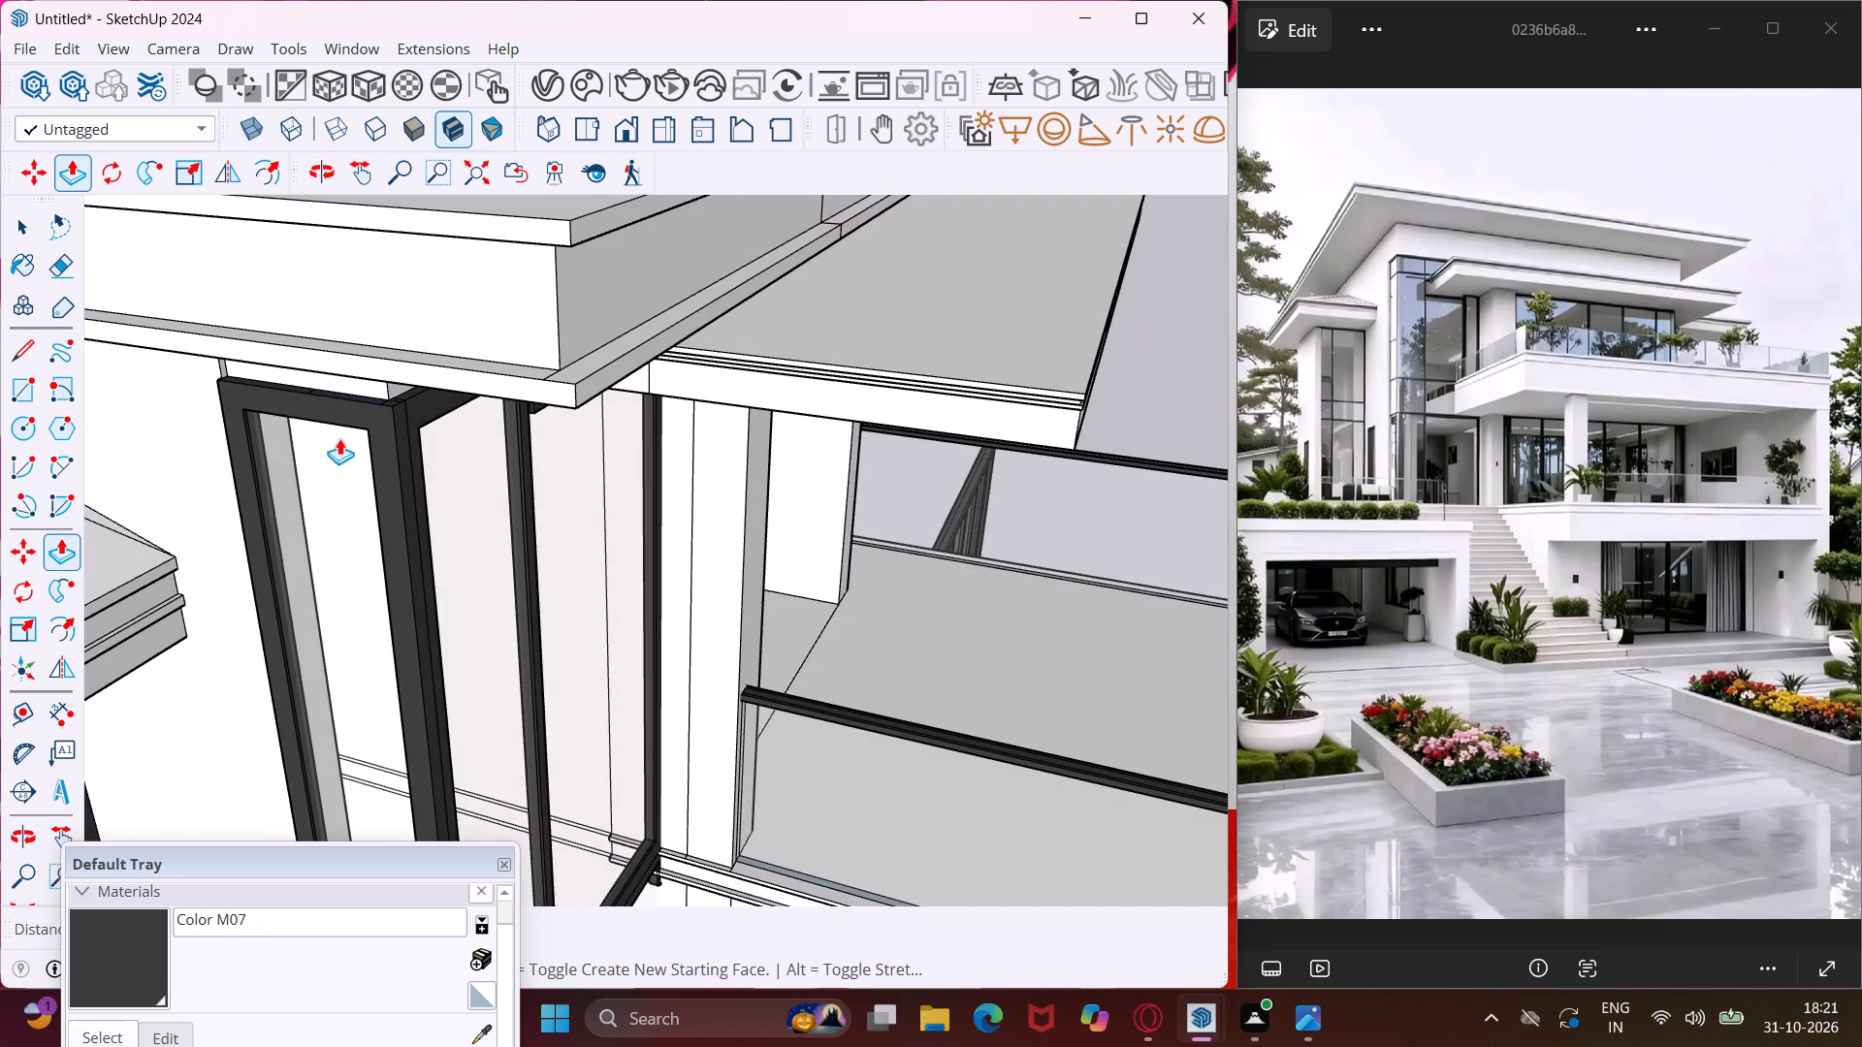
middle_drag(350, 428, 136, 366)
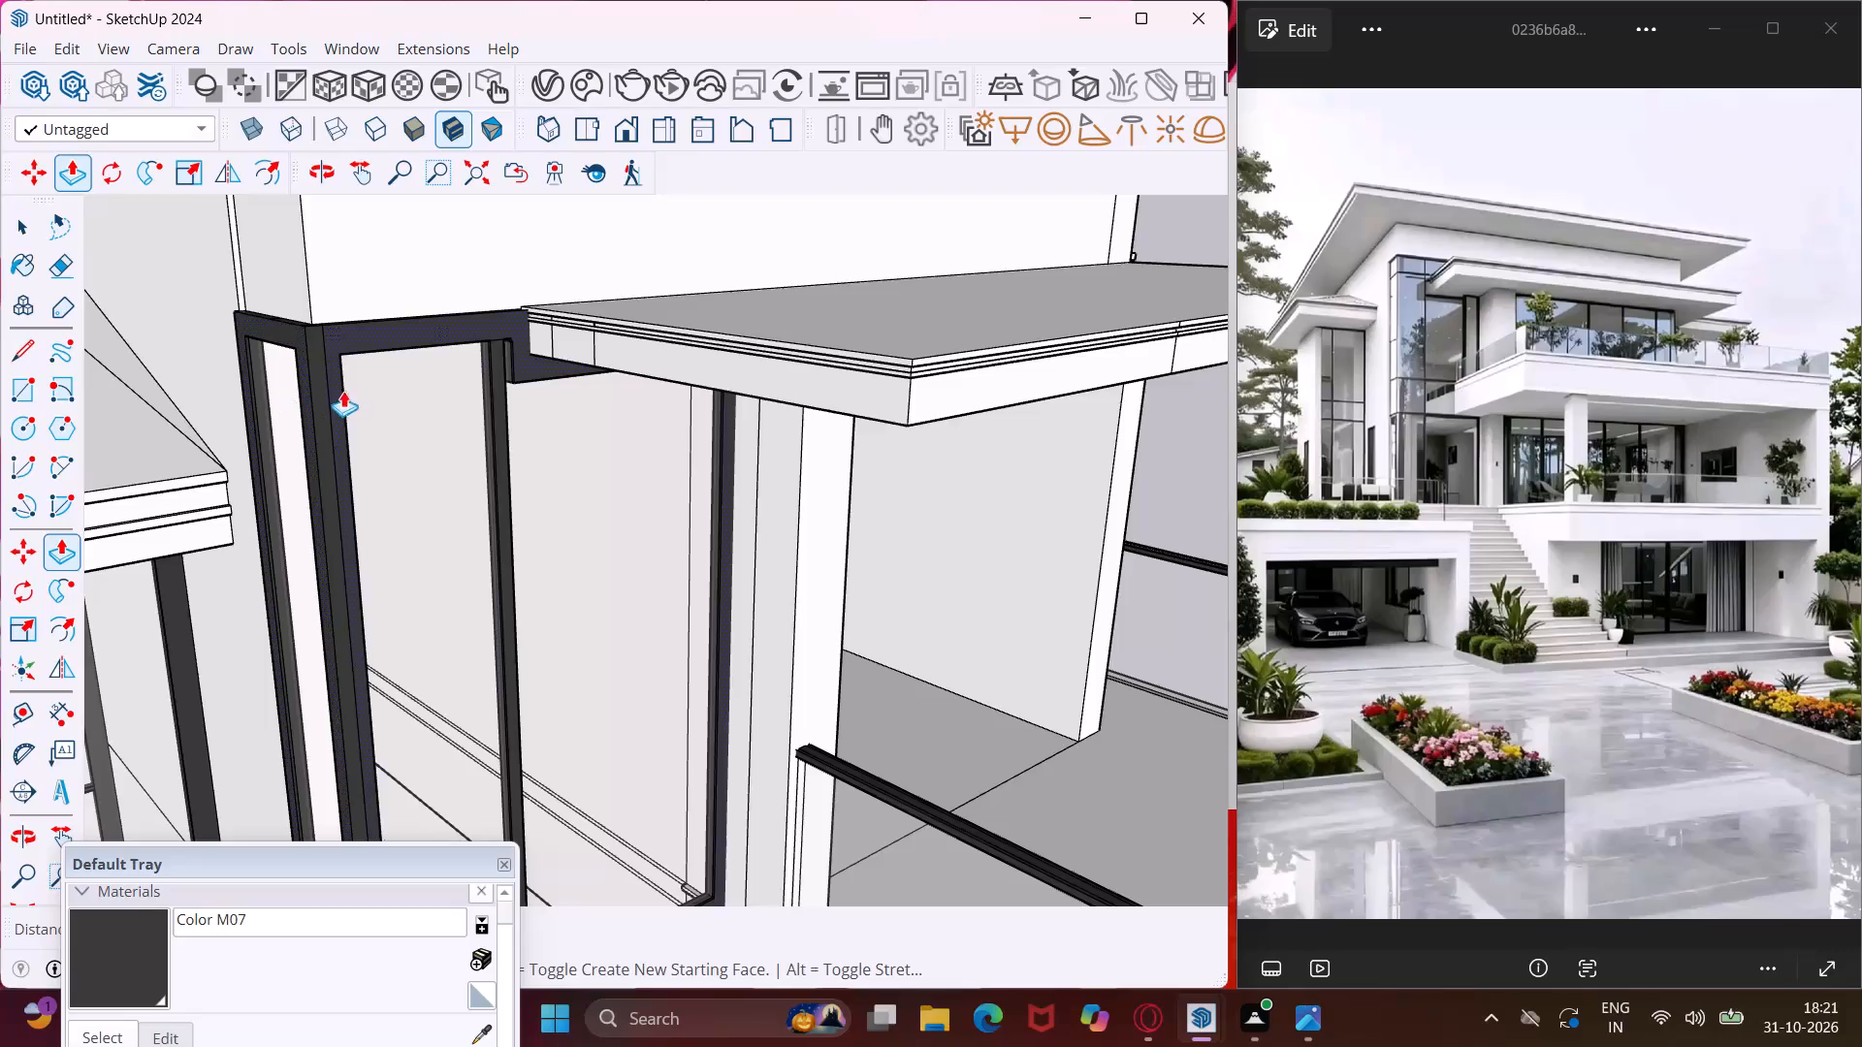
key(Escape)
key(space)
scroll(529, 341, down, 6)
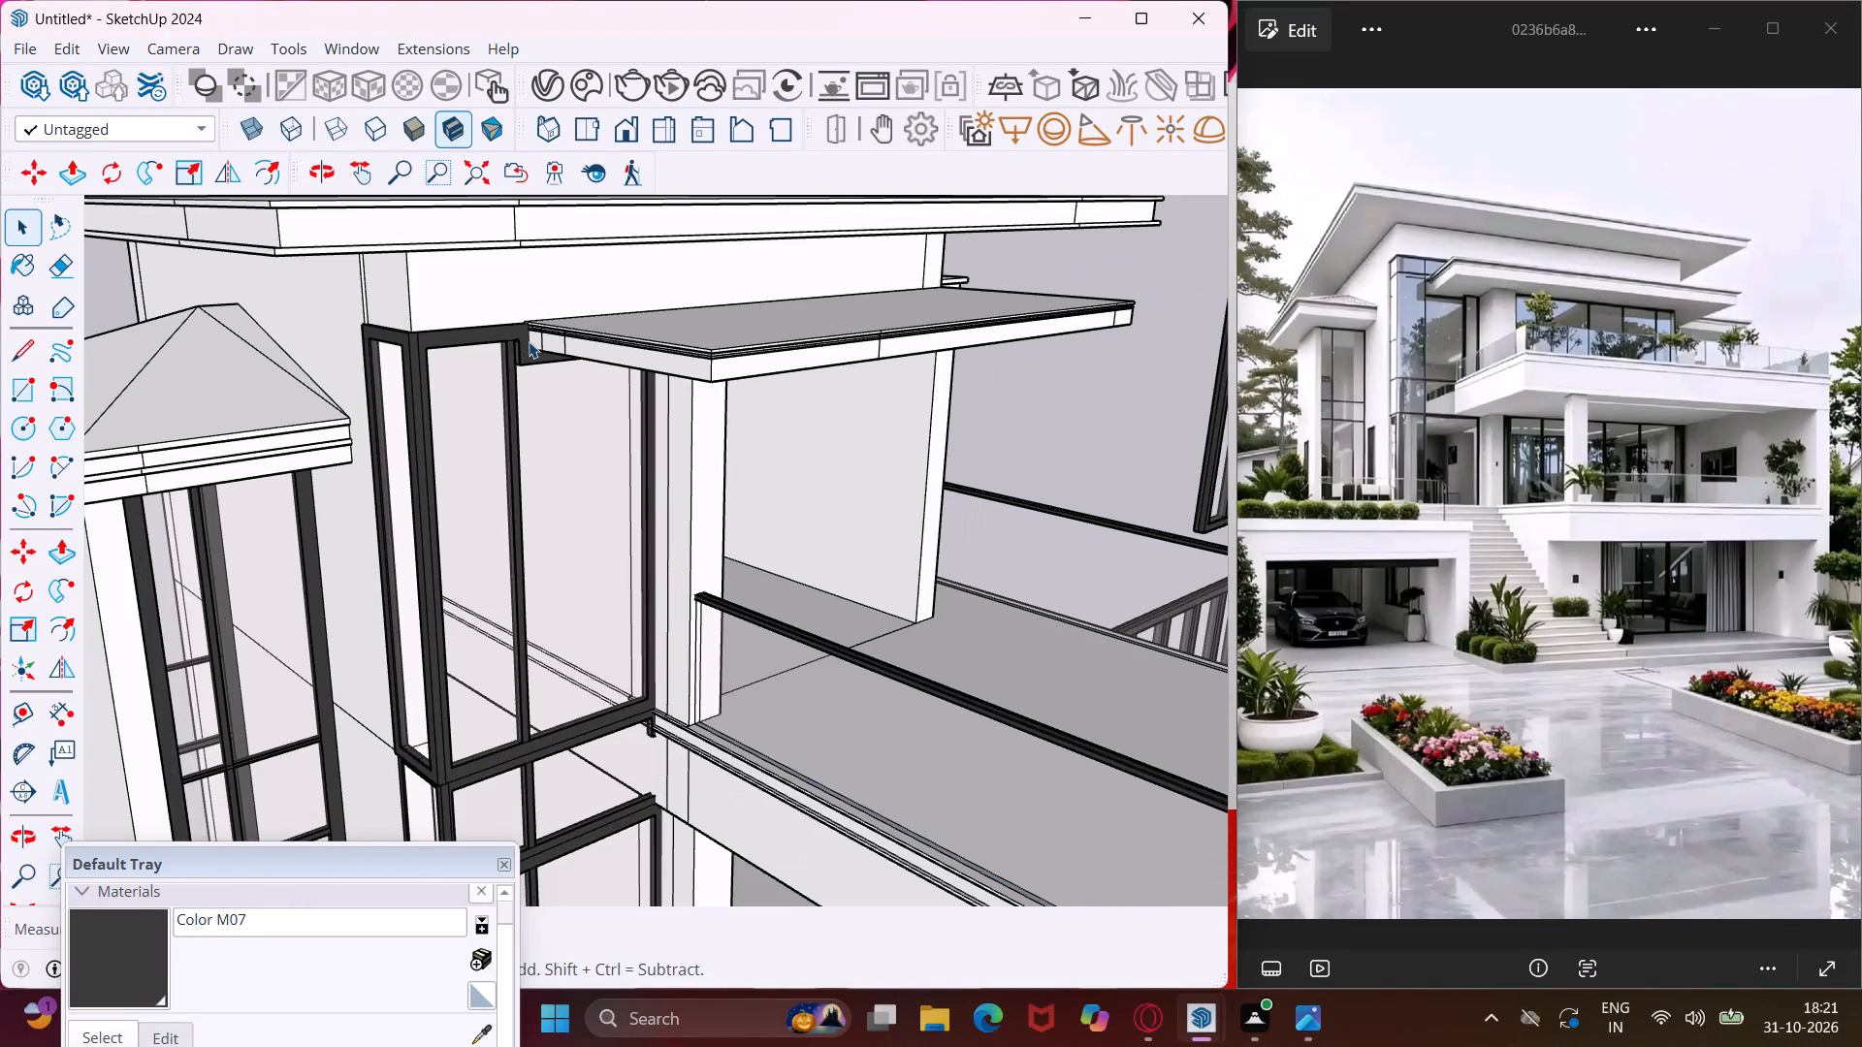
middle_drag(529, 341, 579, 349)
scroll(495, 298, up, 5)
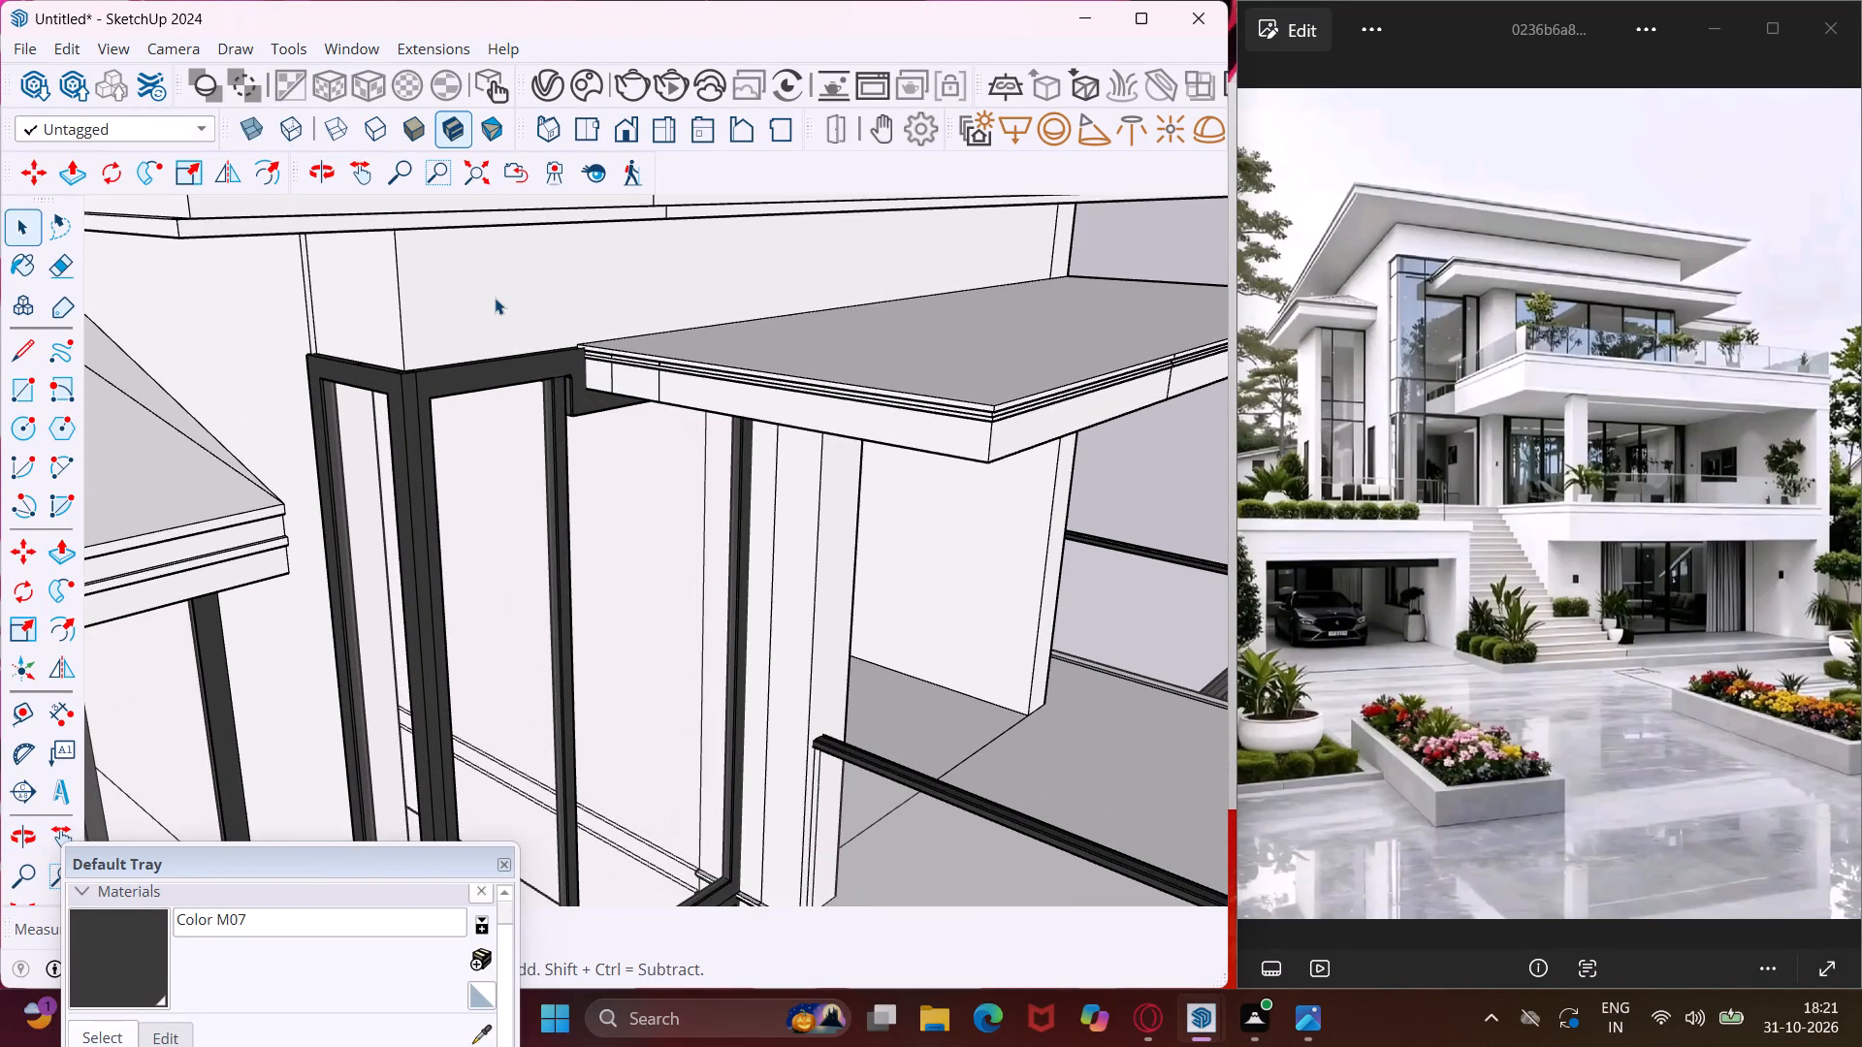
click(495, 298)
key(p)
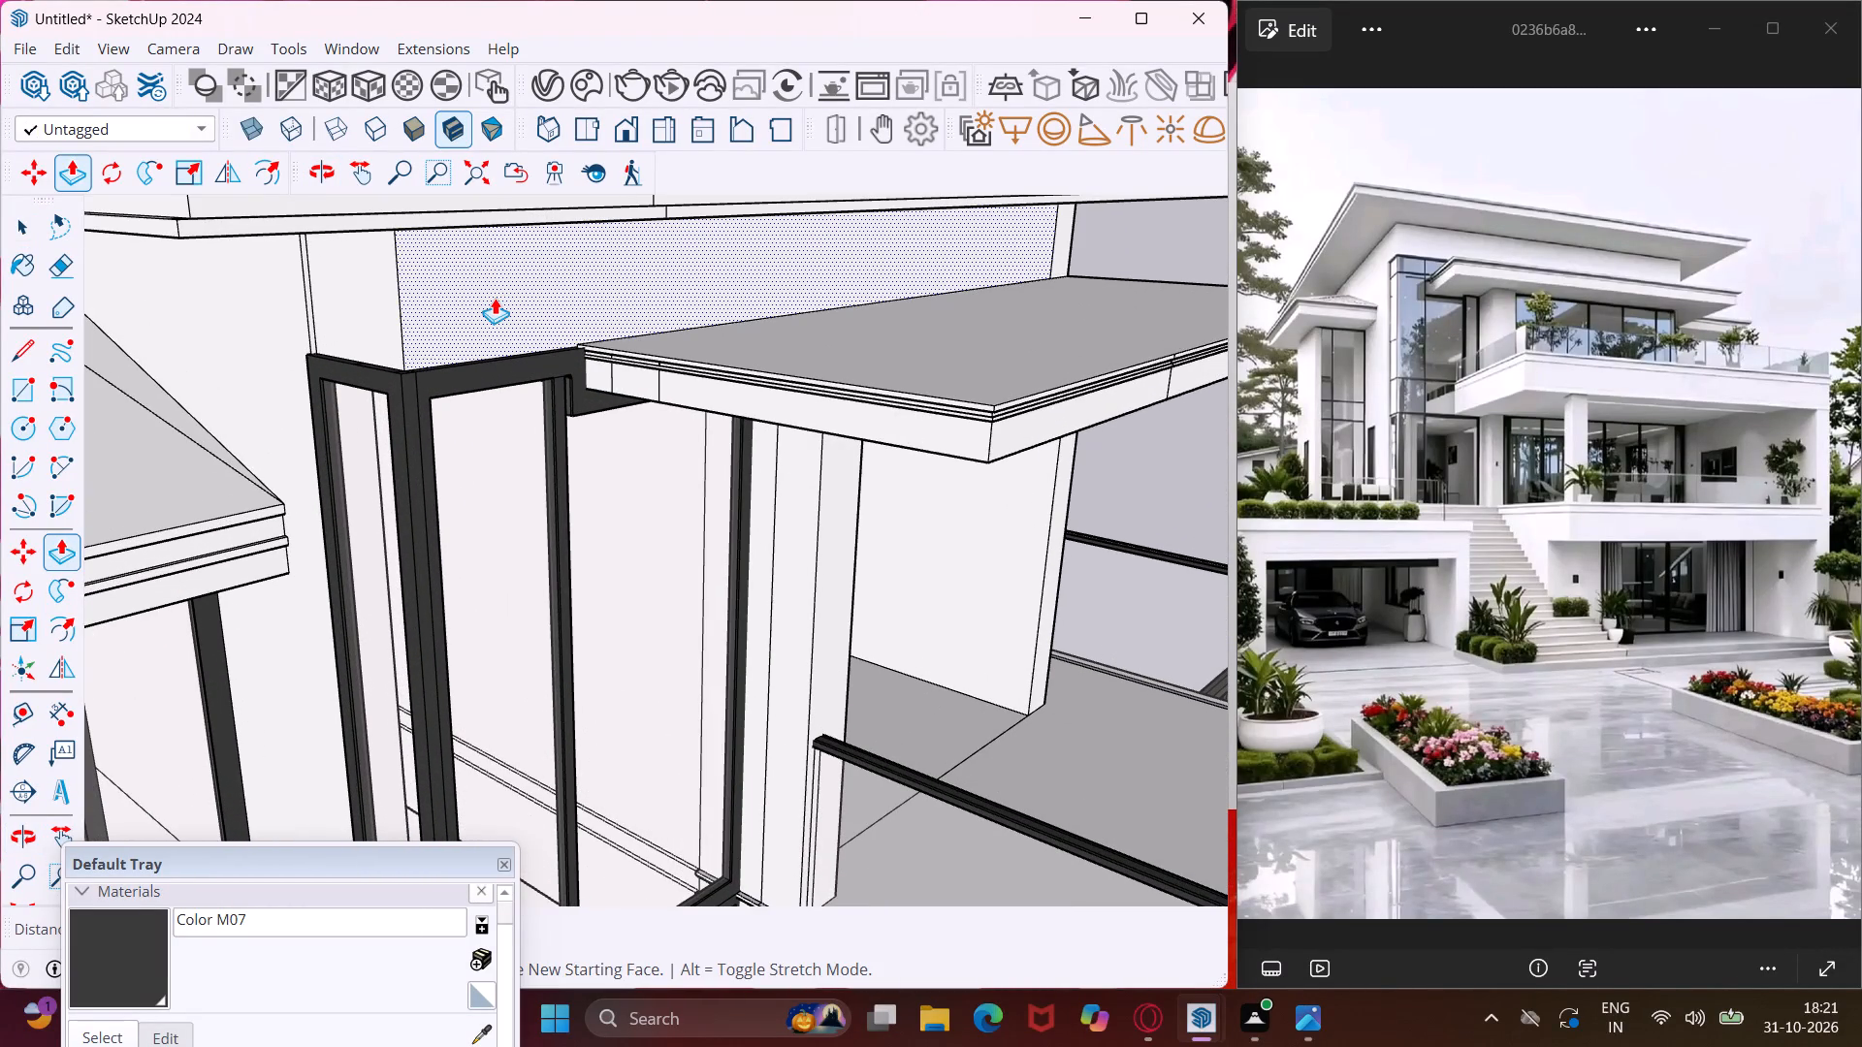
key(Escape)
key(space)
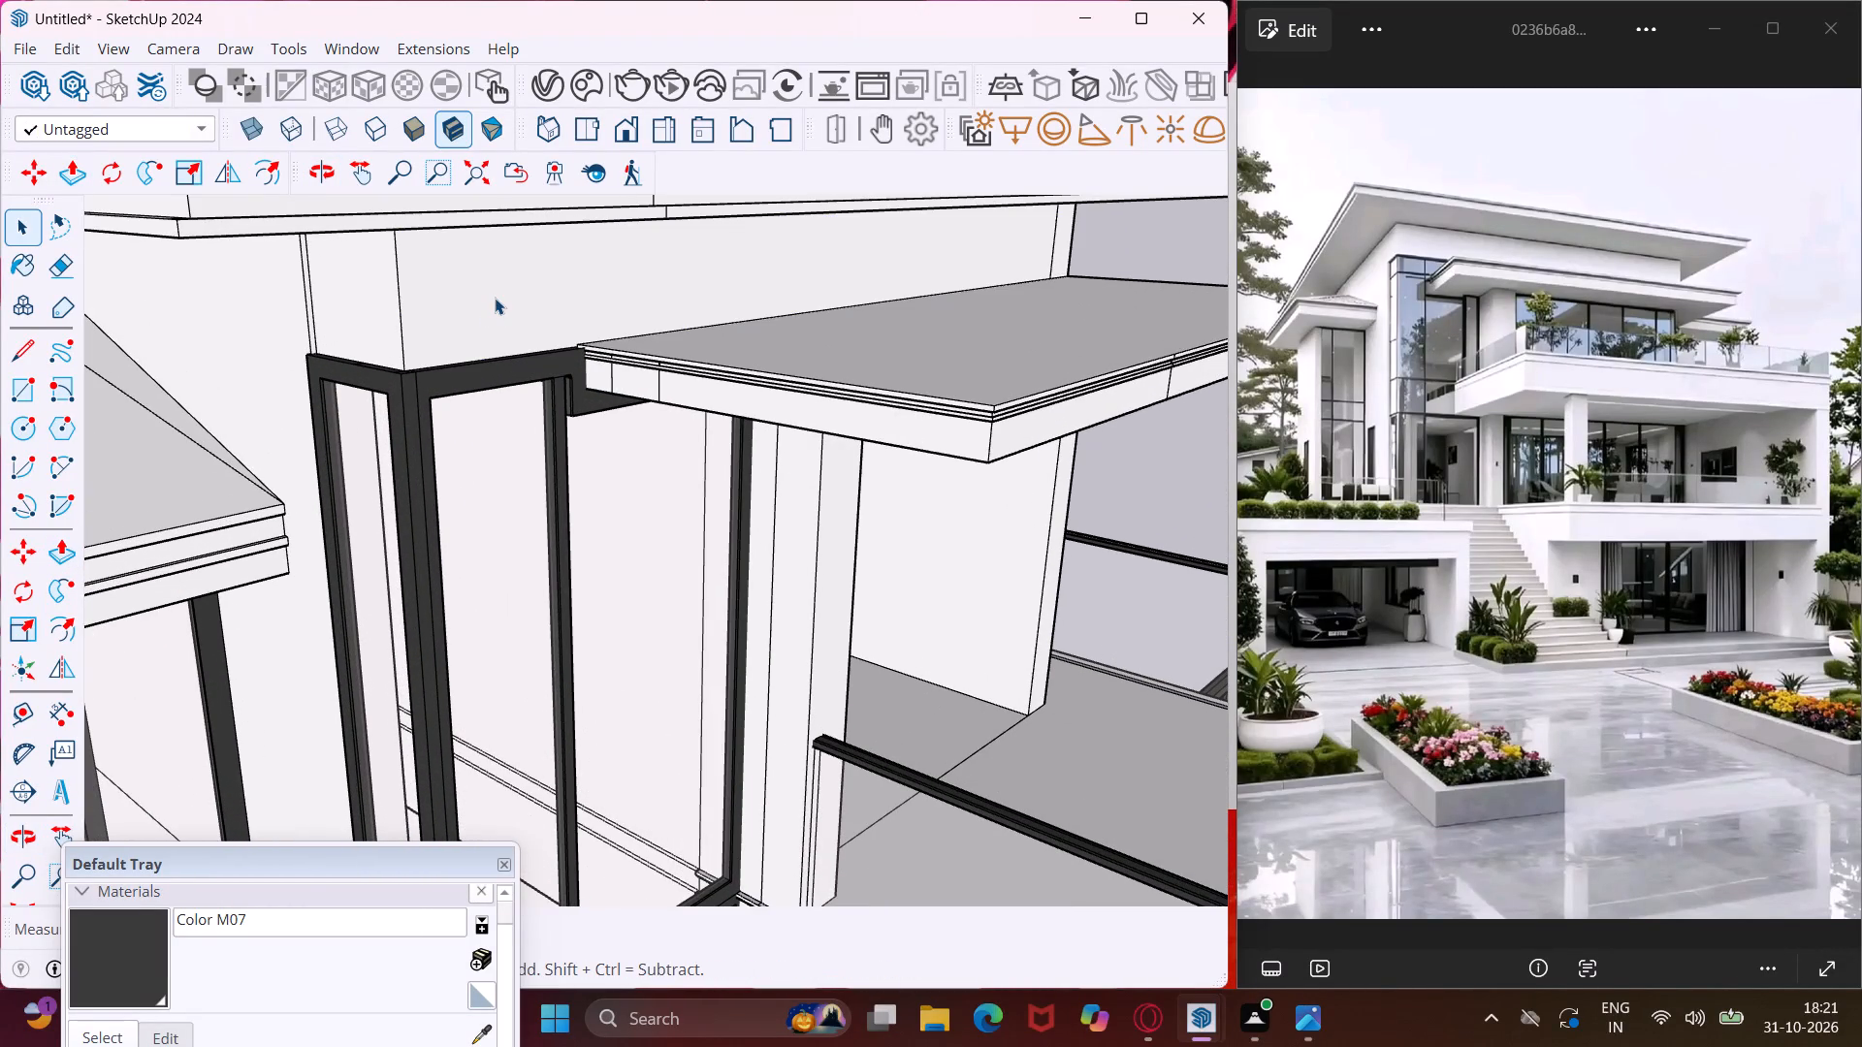
Undo the wall face extrusion and the placement of the tall L-shaped frame on top of the stack.
key(ctrl+z)
key(ctrl+z)
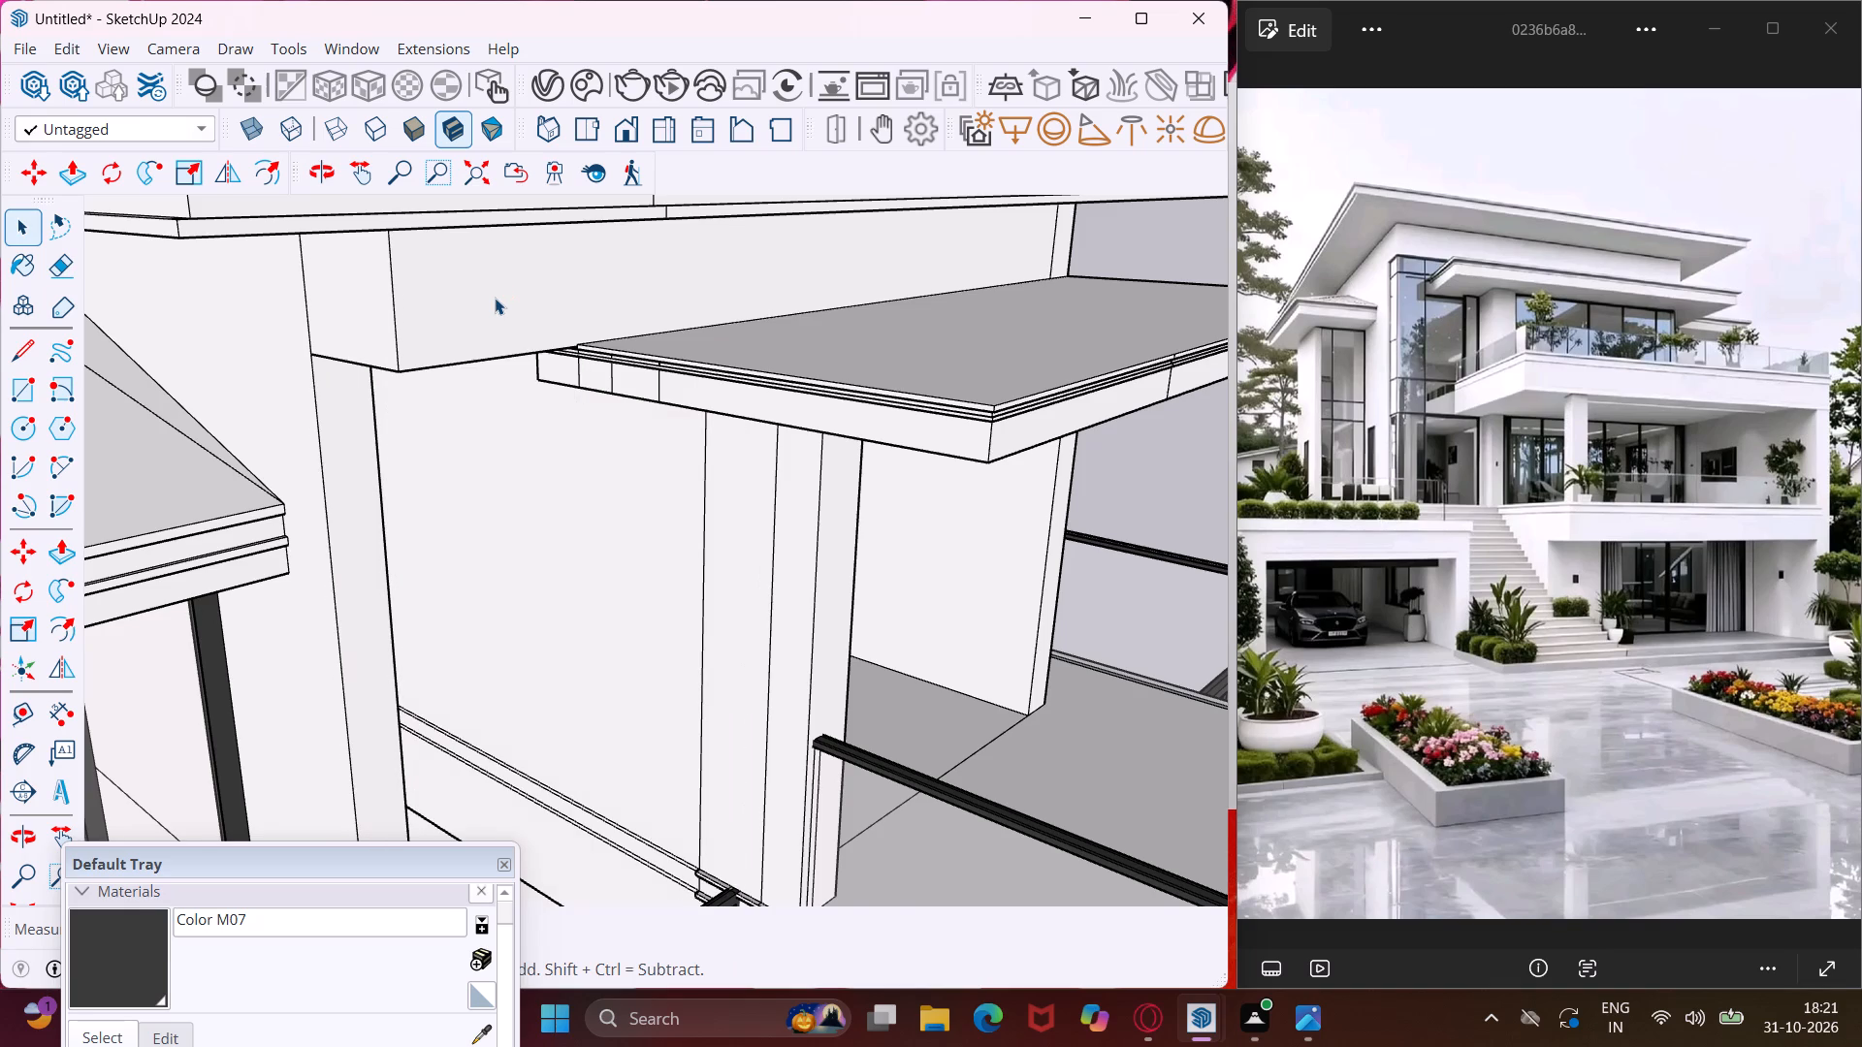
Measure the length of the two-pane side on the loose short L-shaped frame standing apart from the villa.
scroll(492, 299, down, 7)
scroll(492, 299, down, 14)
scroll(493, 320, down, 7)
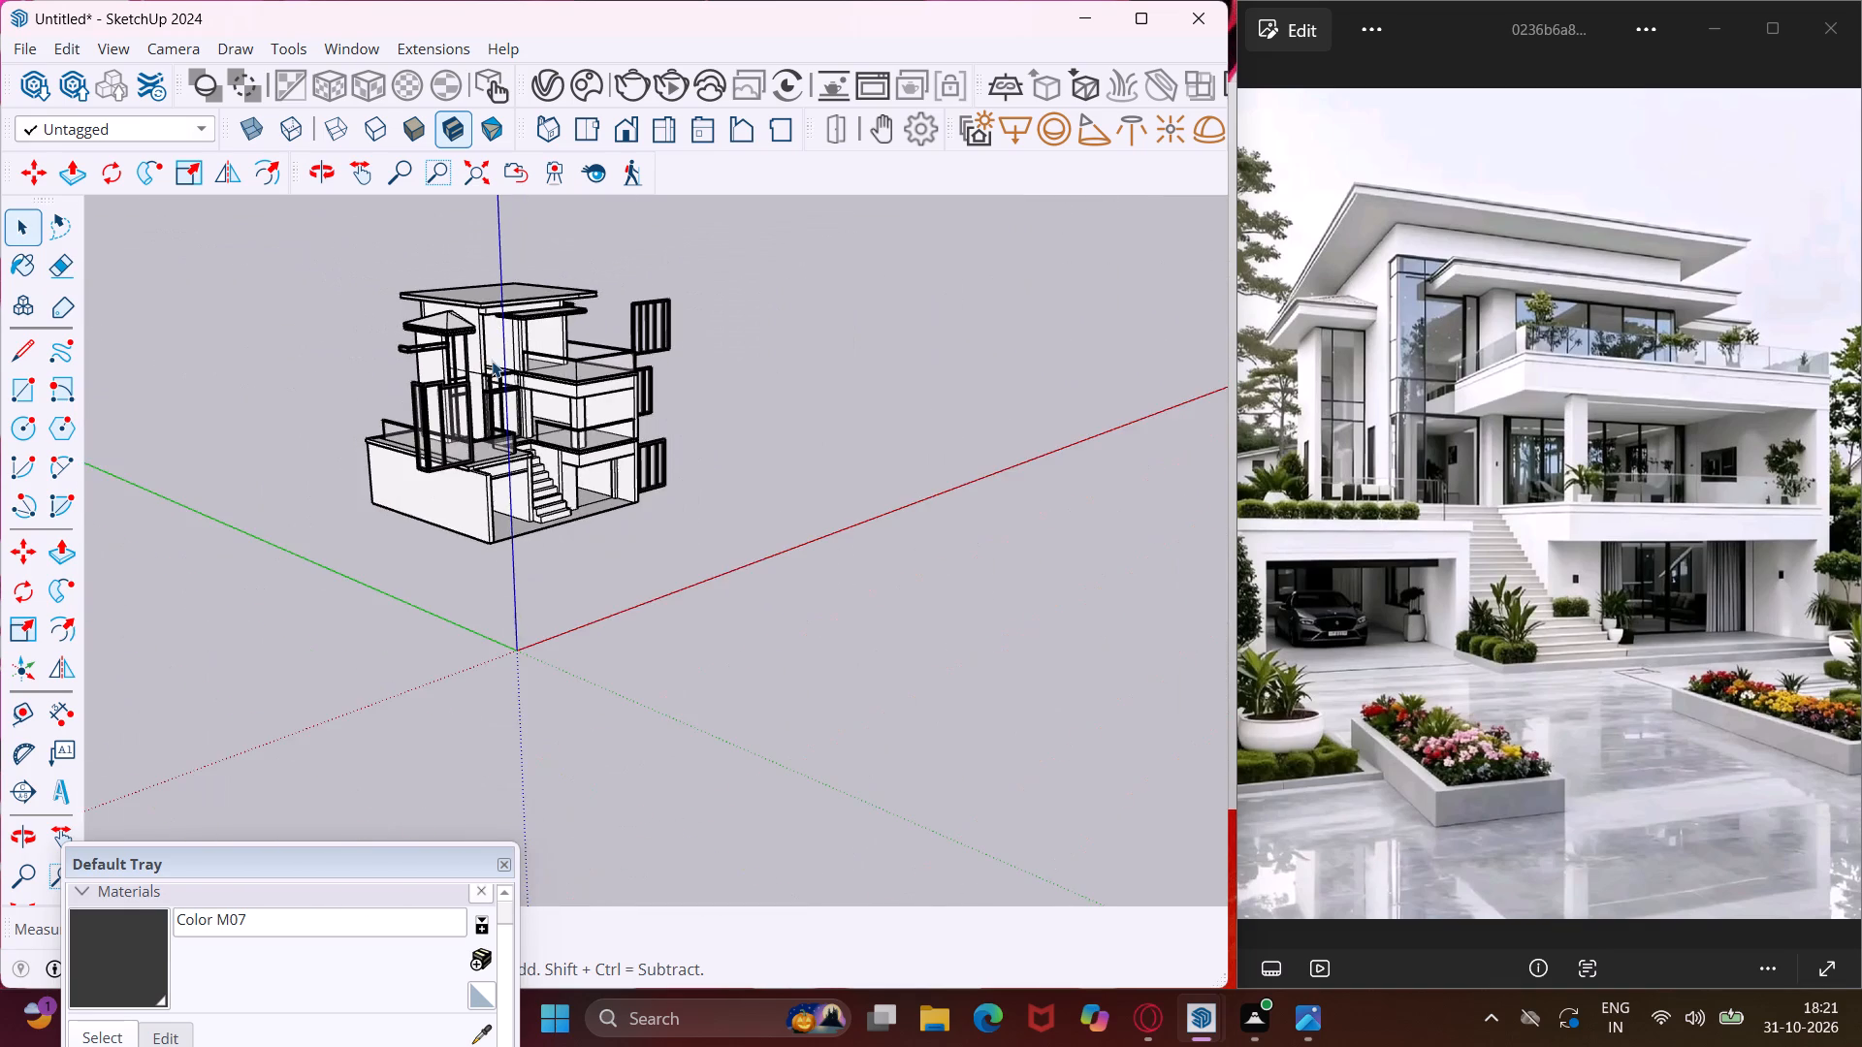
middle_drag(426, 448, 996, 595)
scroll(883, 505, up, 3)
middle_drag(841, 496, 796, 480)
scroll(441, 423, up, 1)
scroll(829, 513, up, 2)
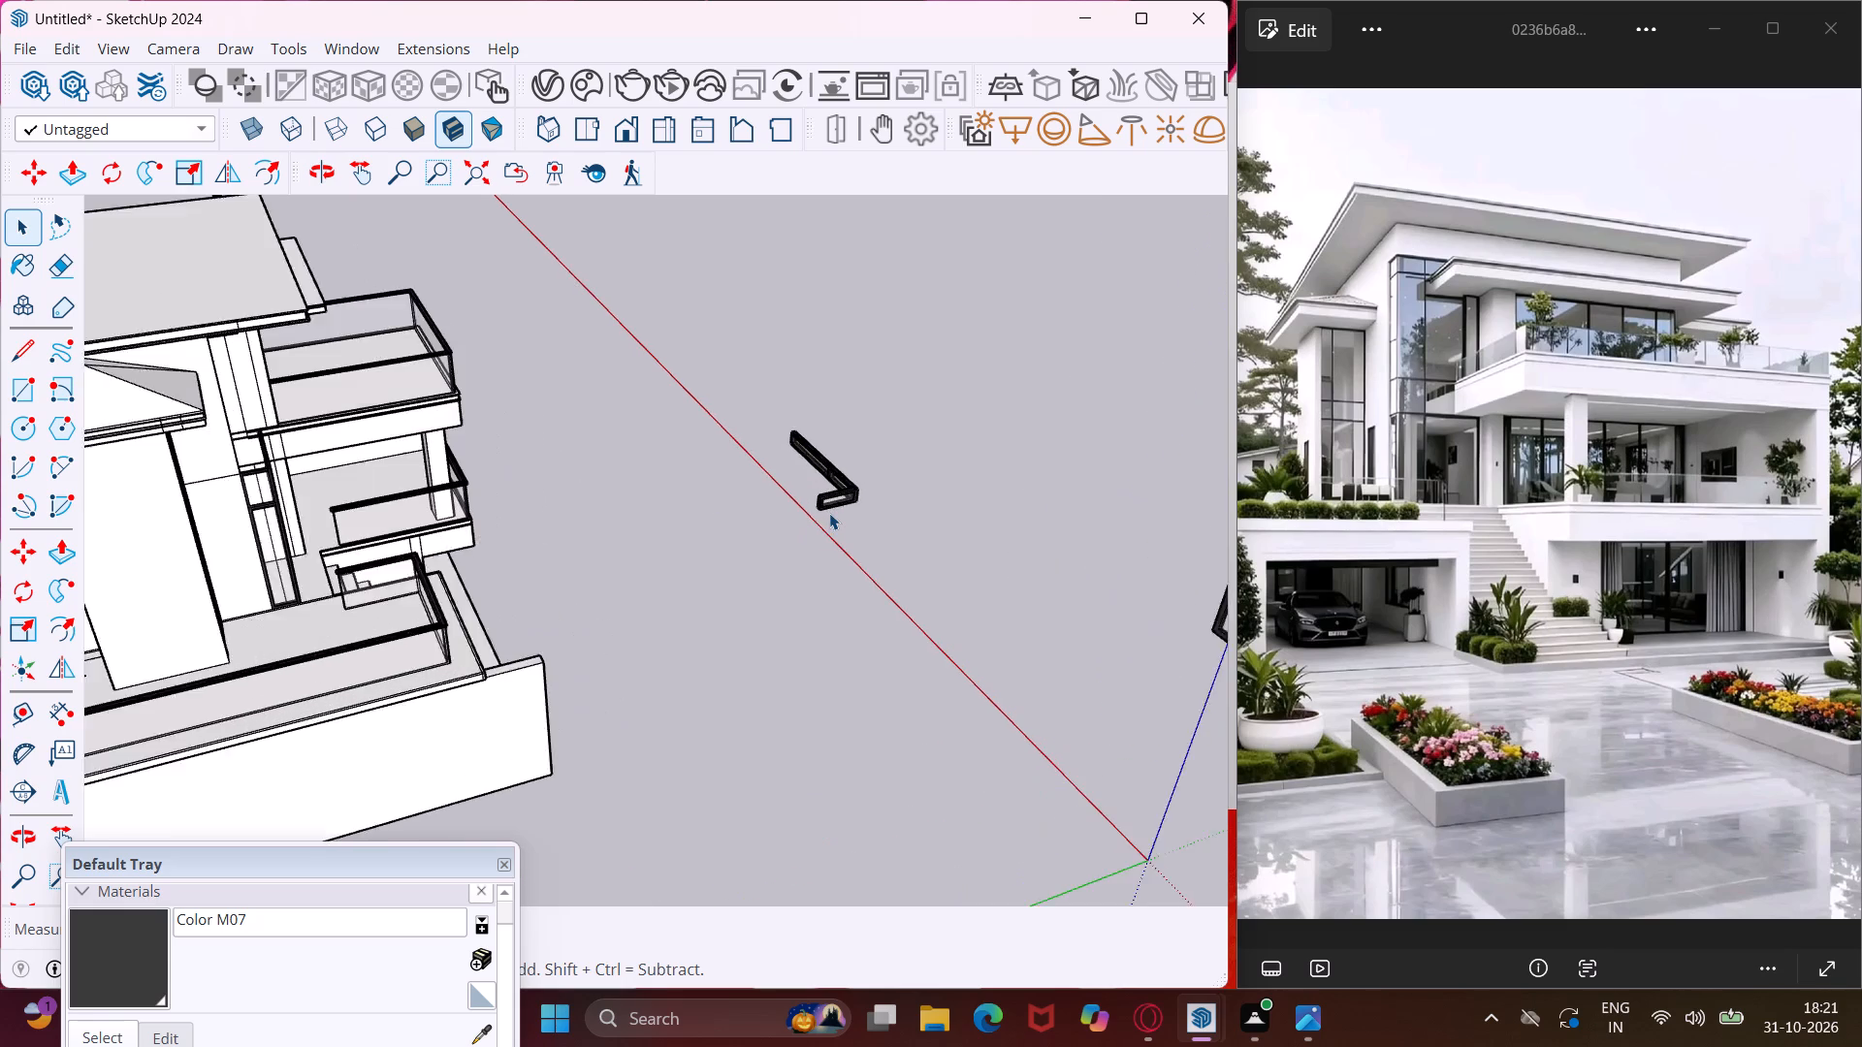
scroll(829, 513, up, 7)
middle_drag(831, 513, 802, 424)
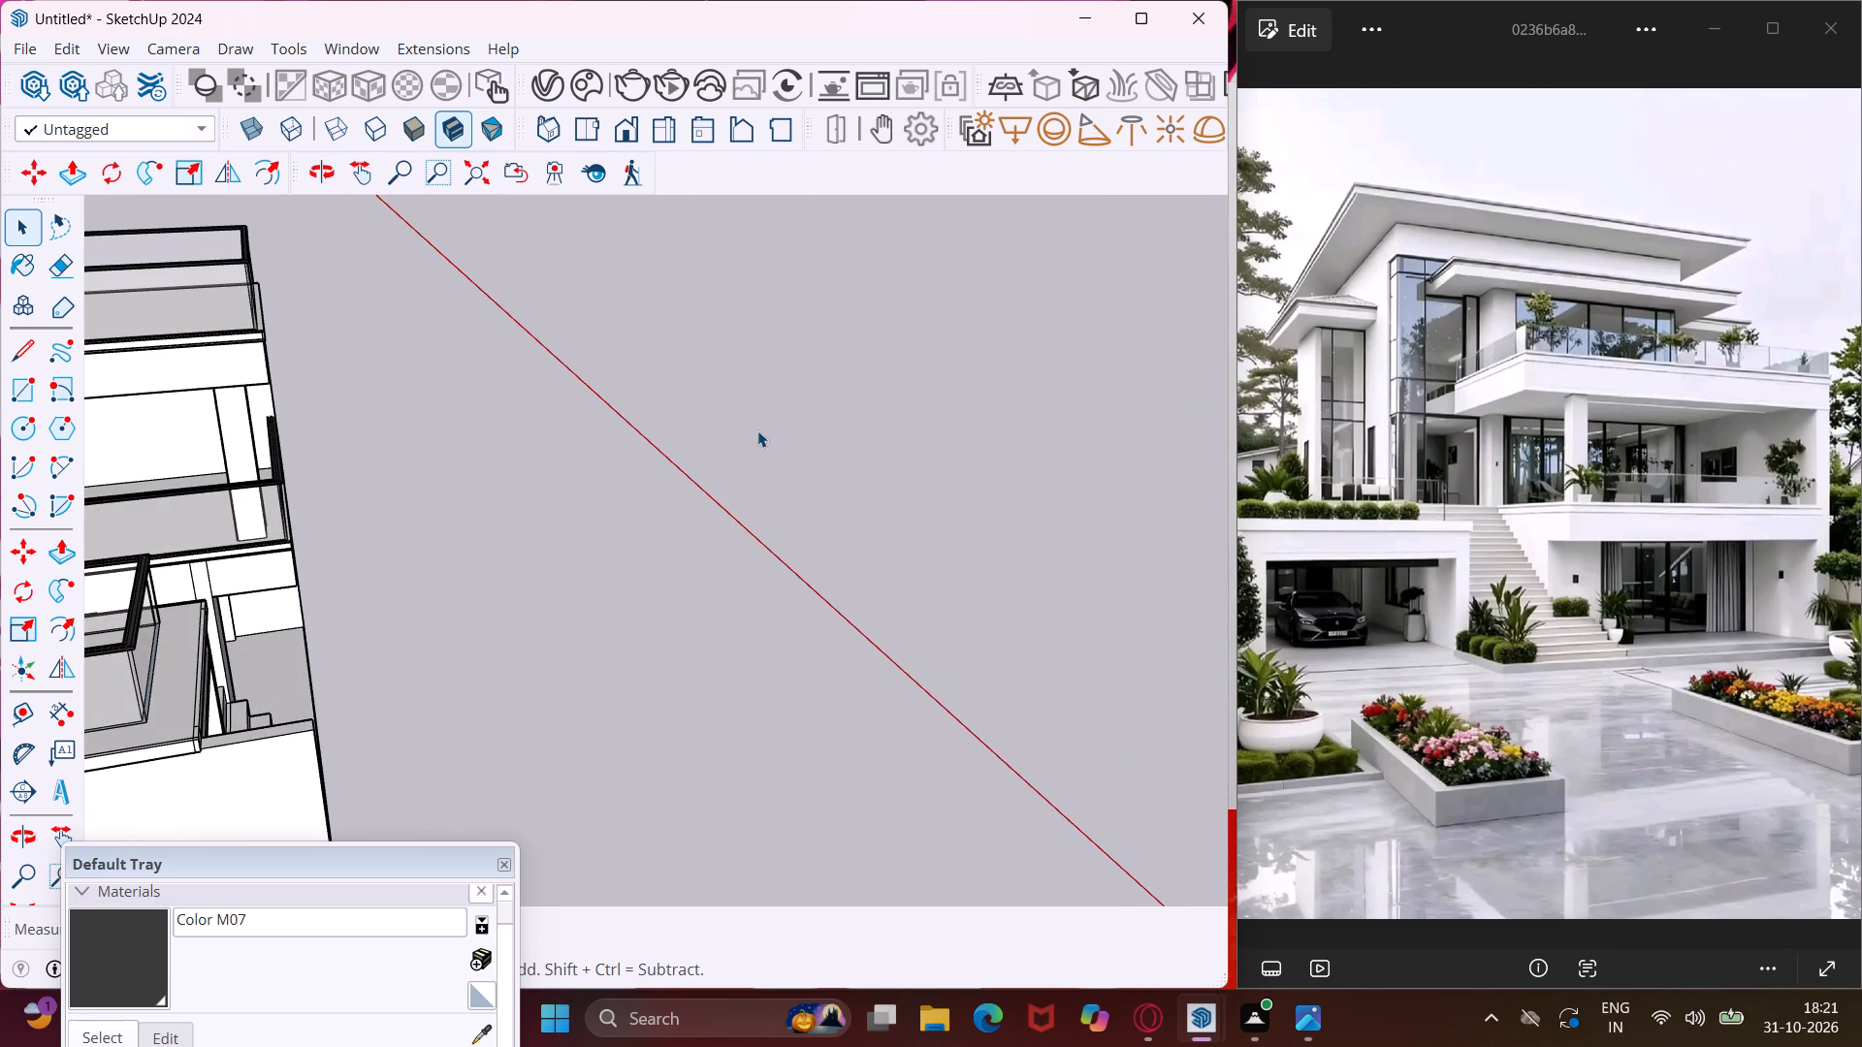
scroll(450, 525, down, 6)
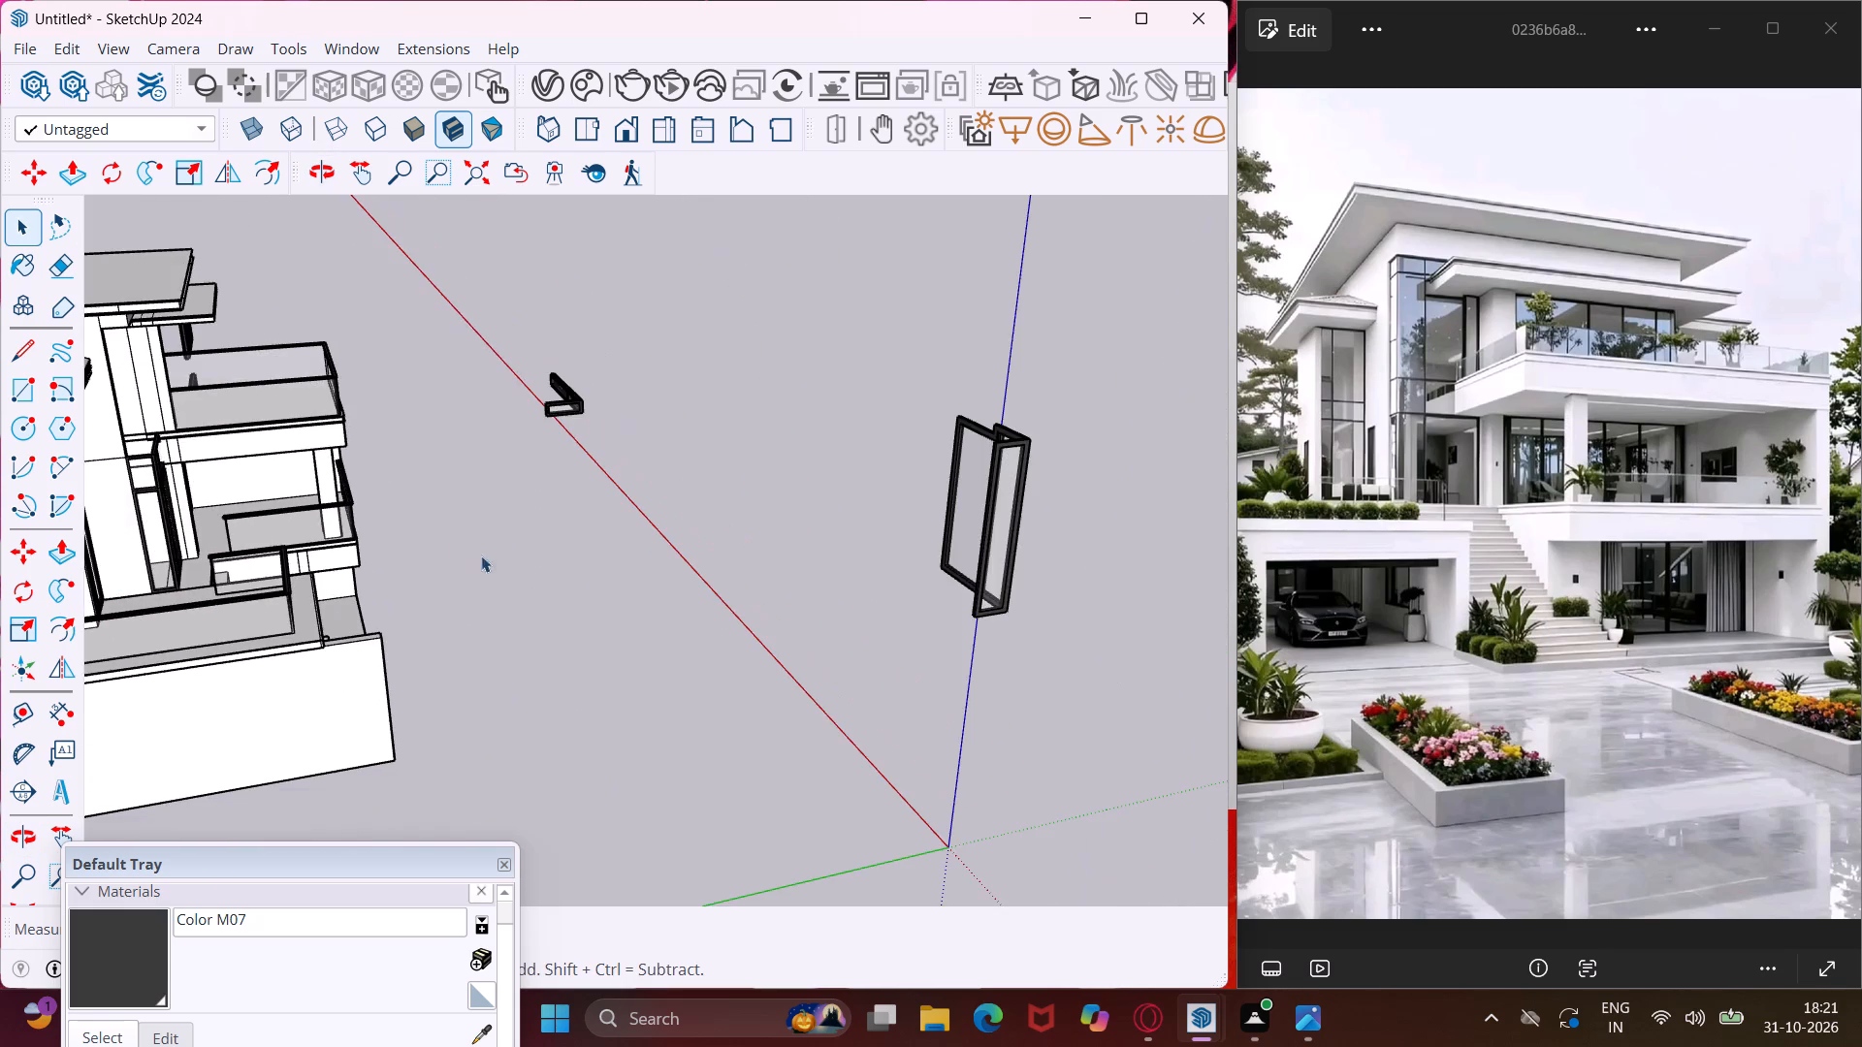
scroll(562, 421, up, 4)
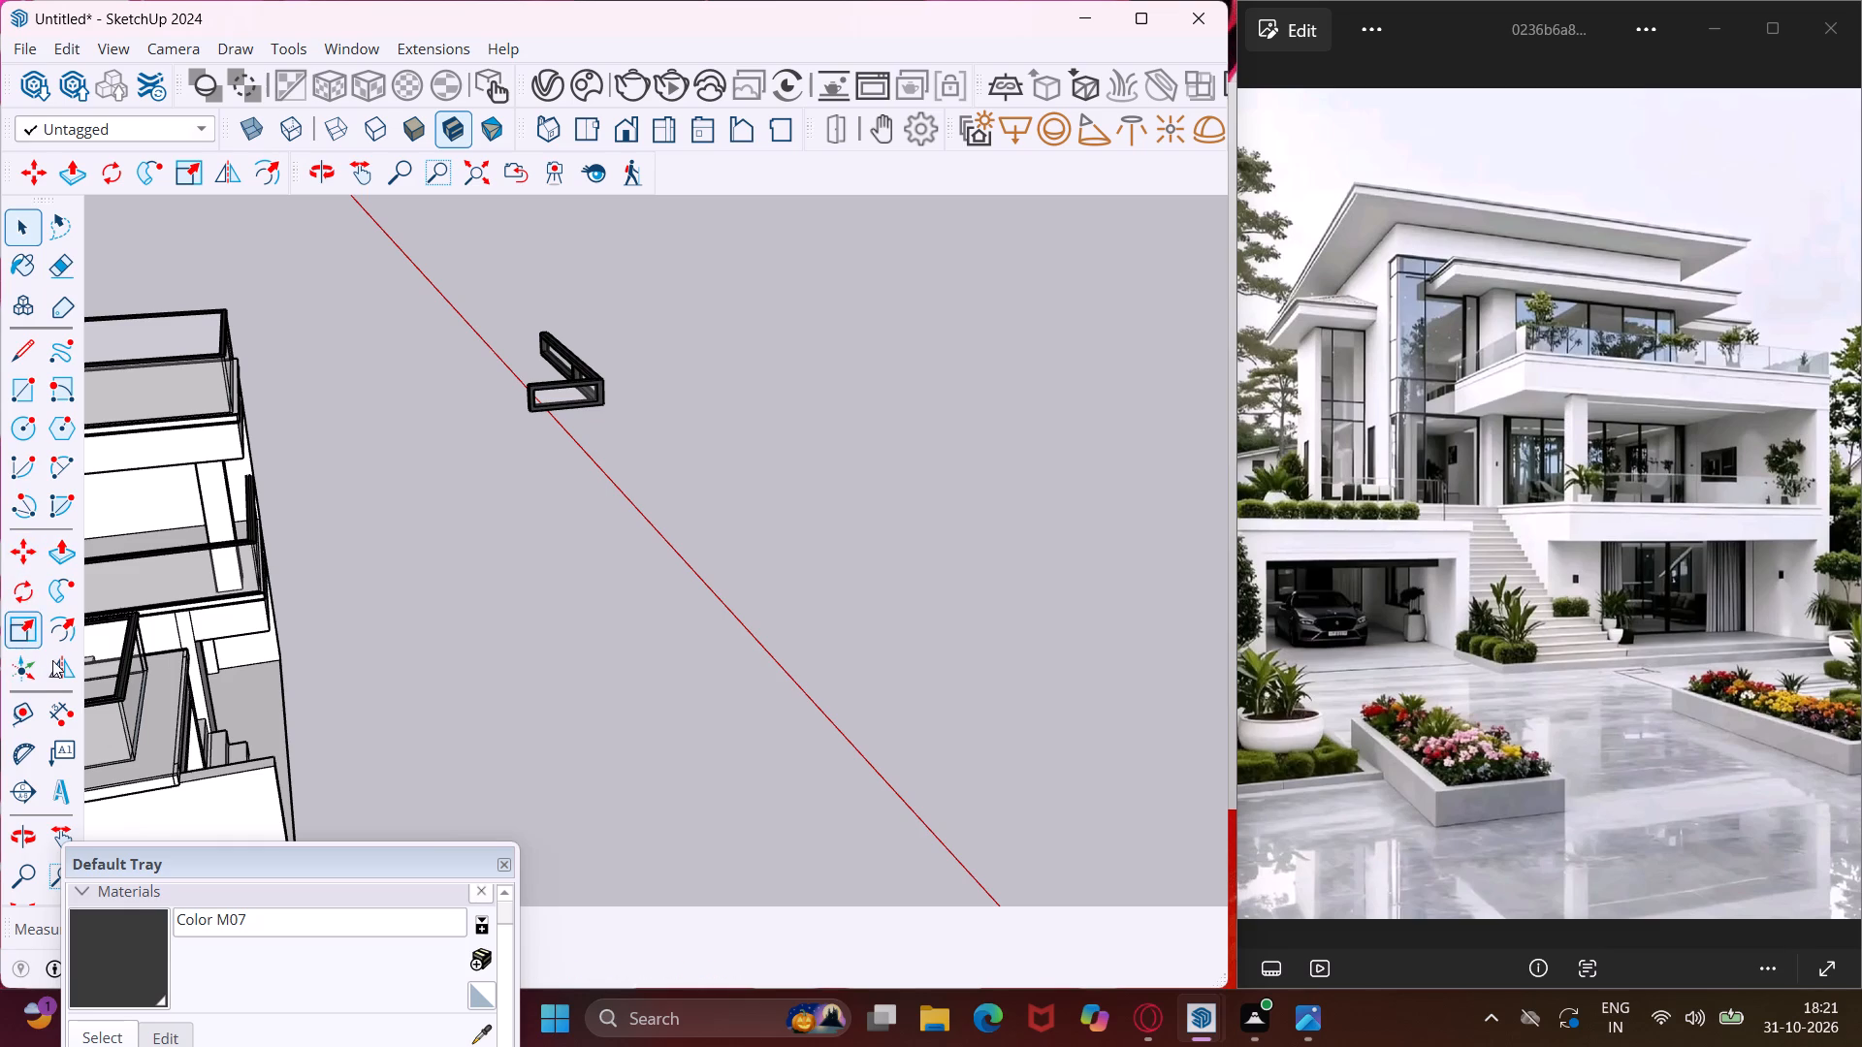
click(51, 692)
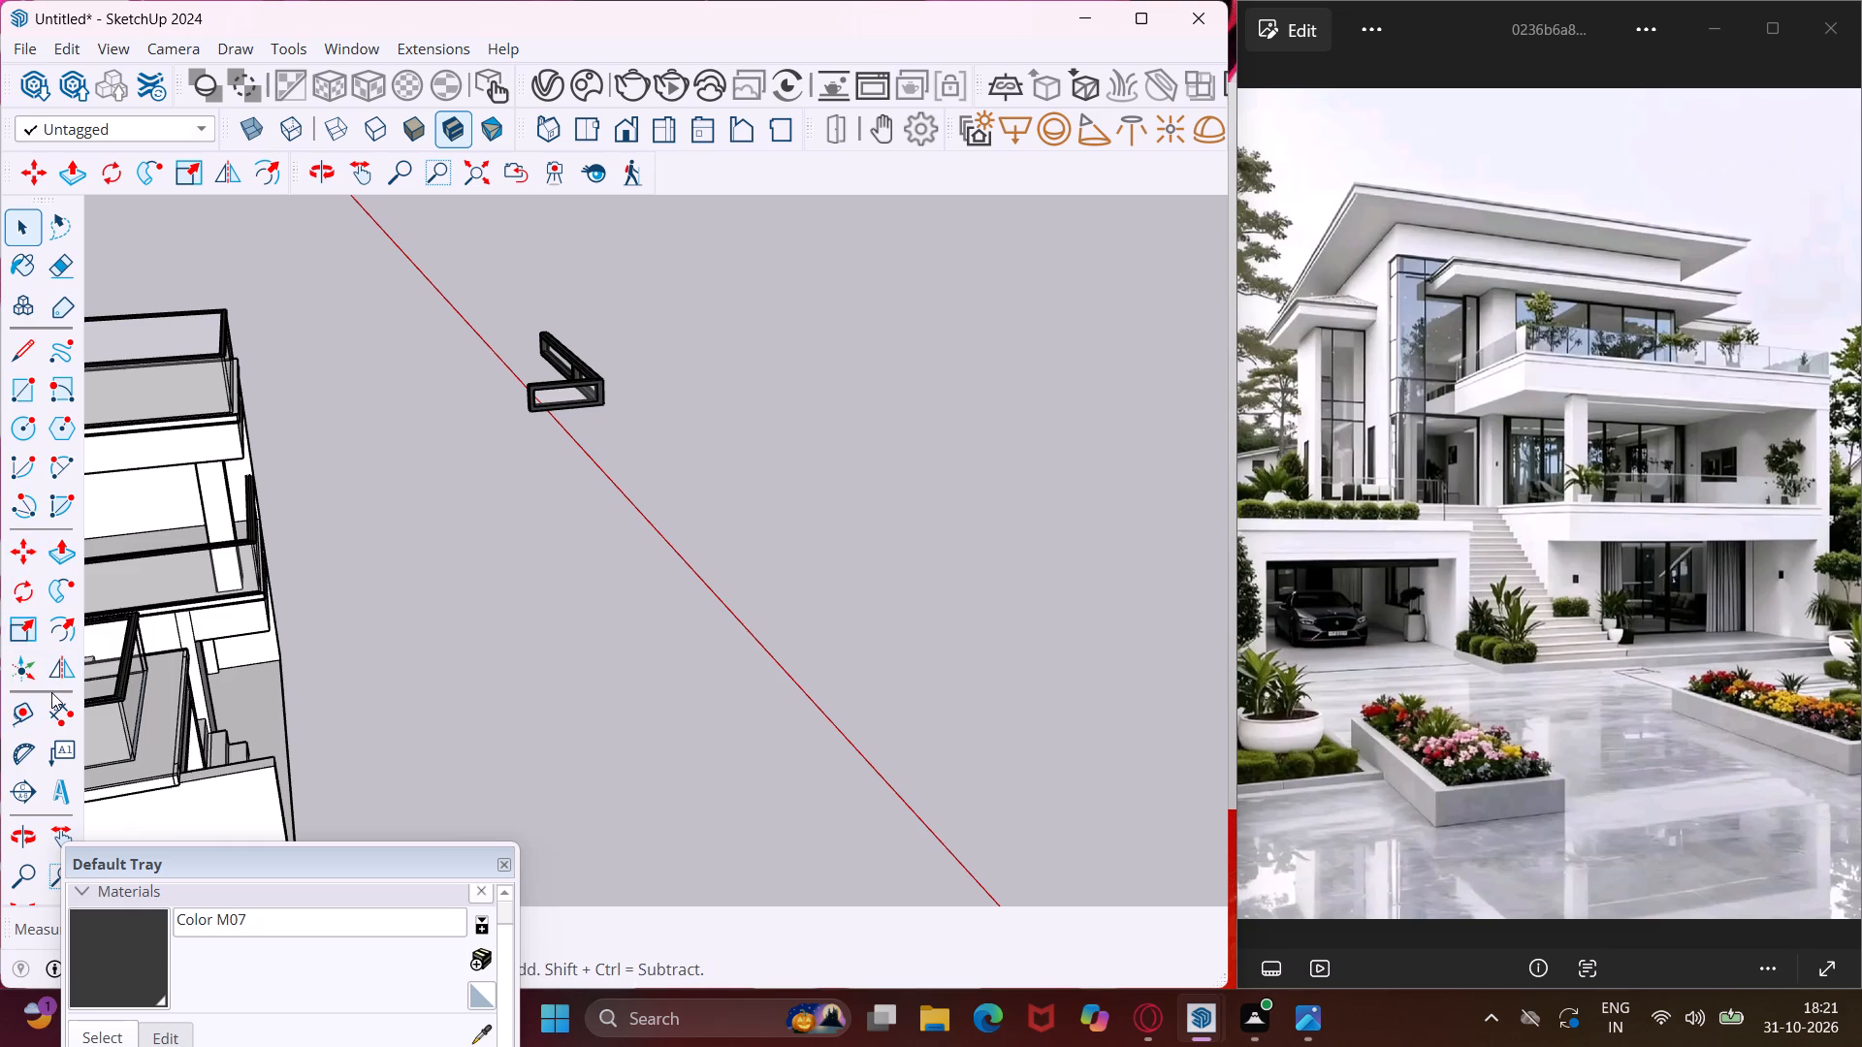
click(25, 706)
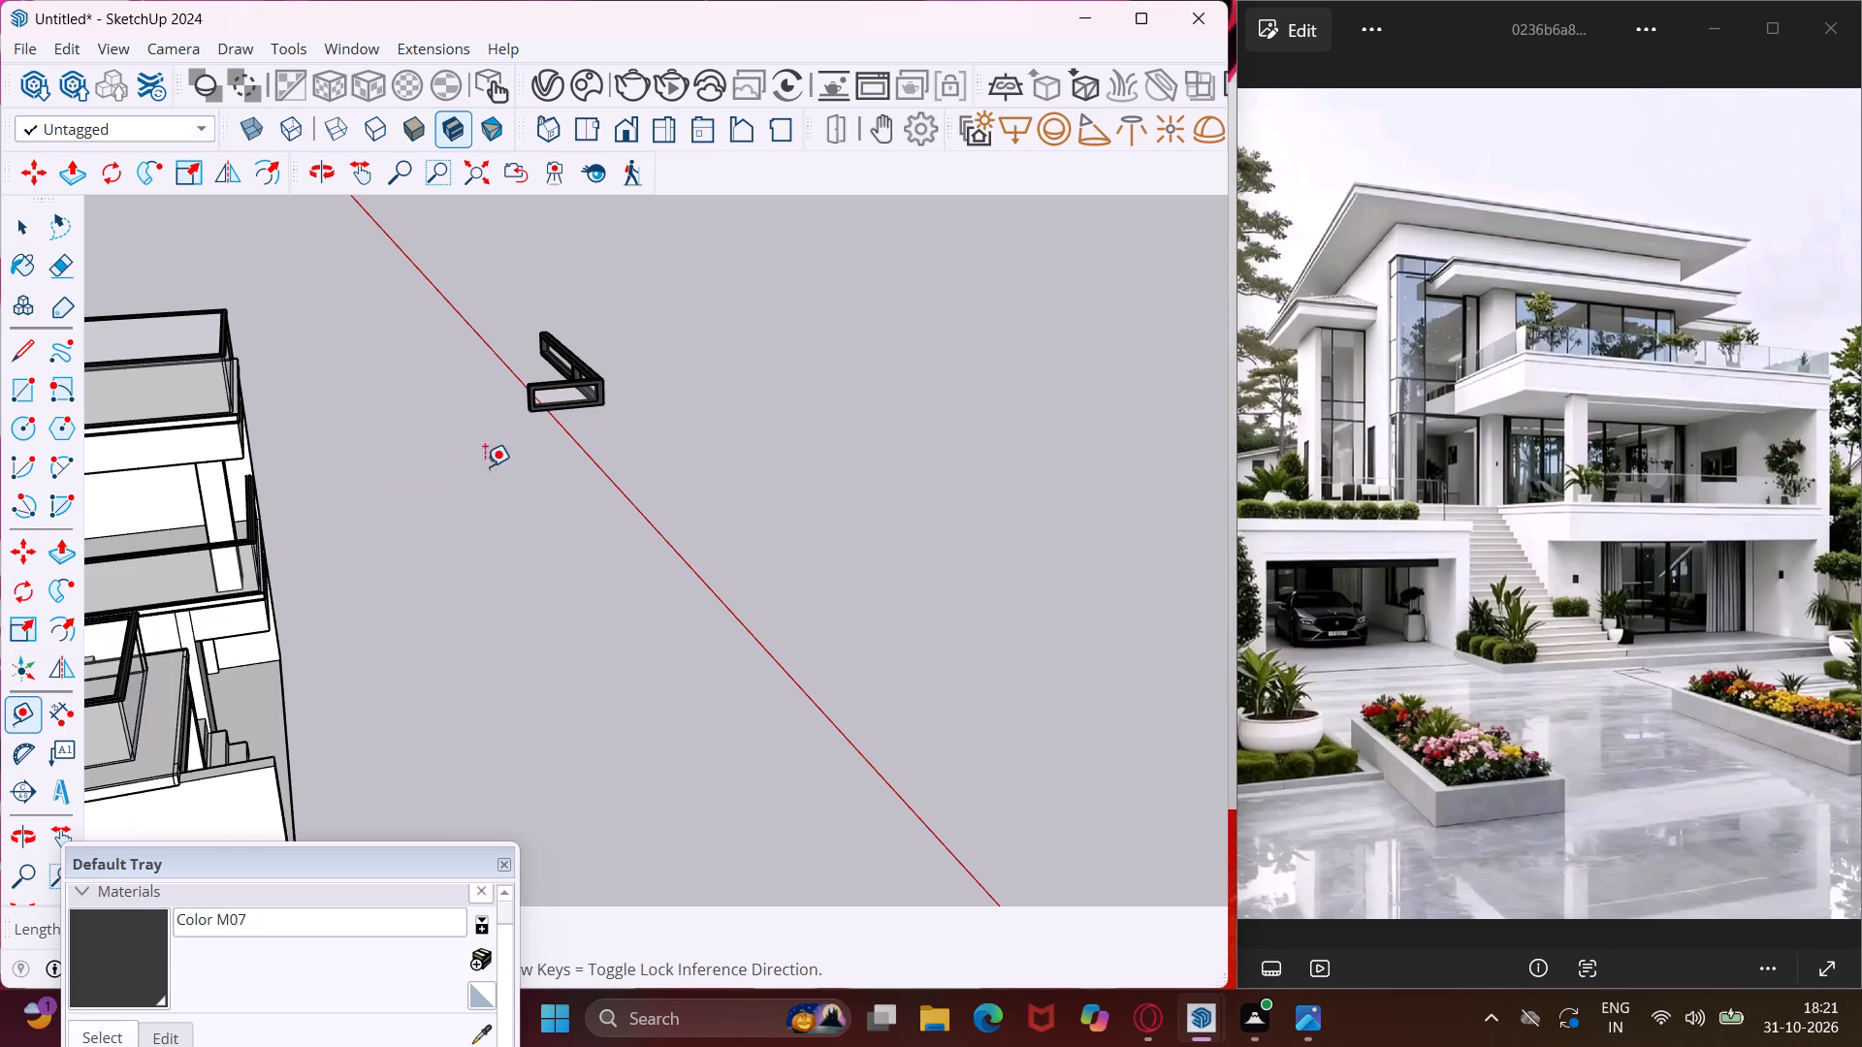
middle_drag(530, 434, 286, 470)
scroll(151, 416, up, 6)
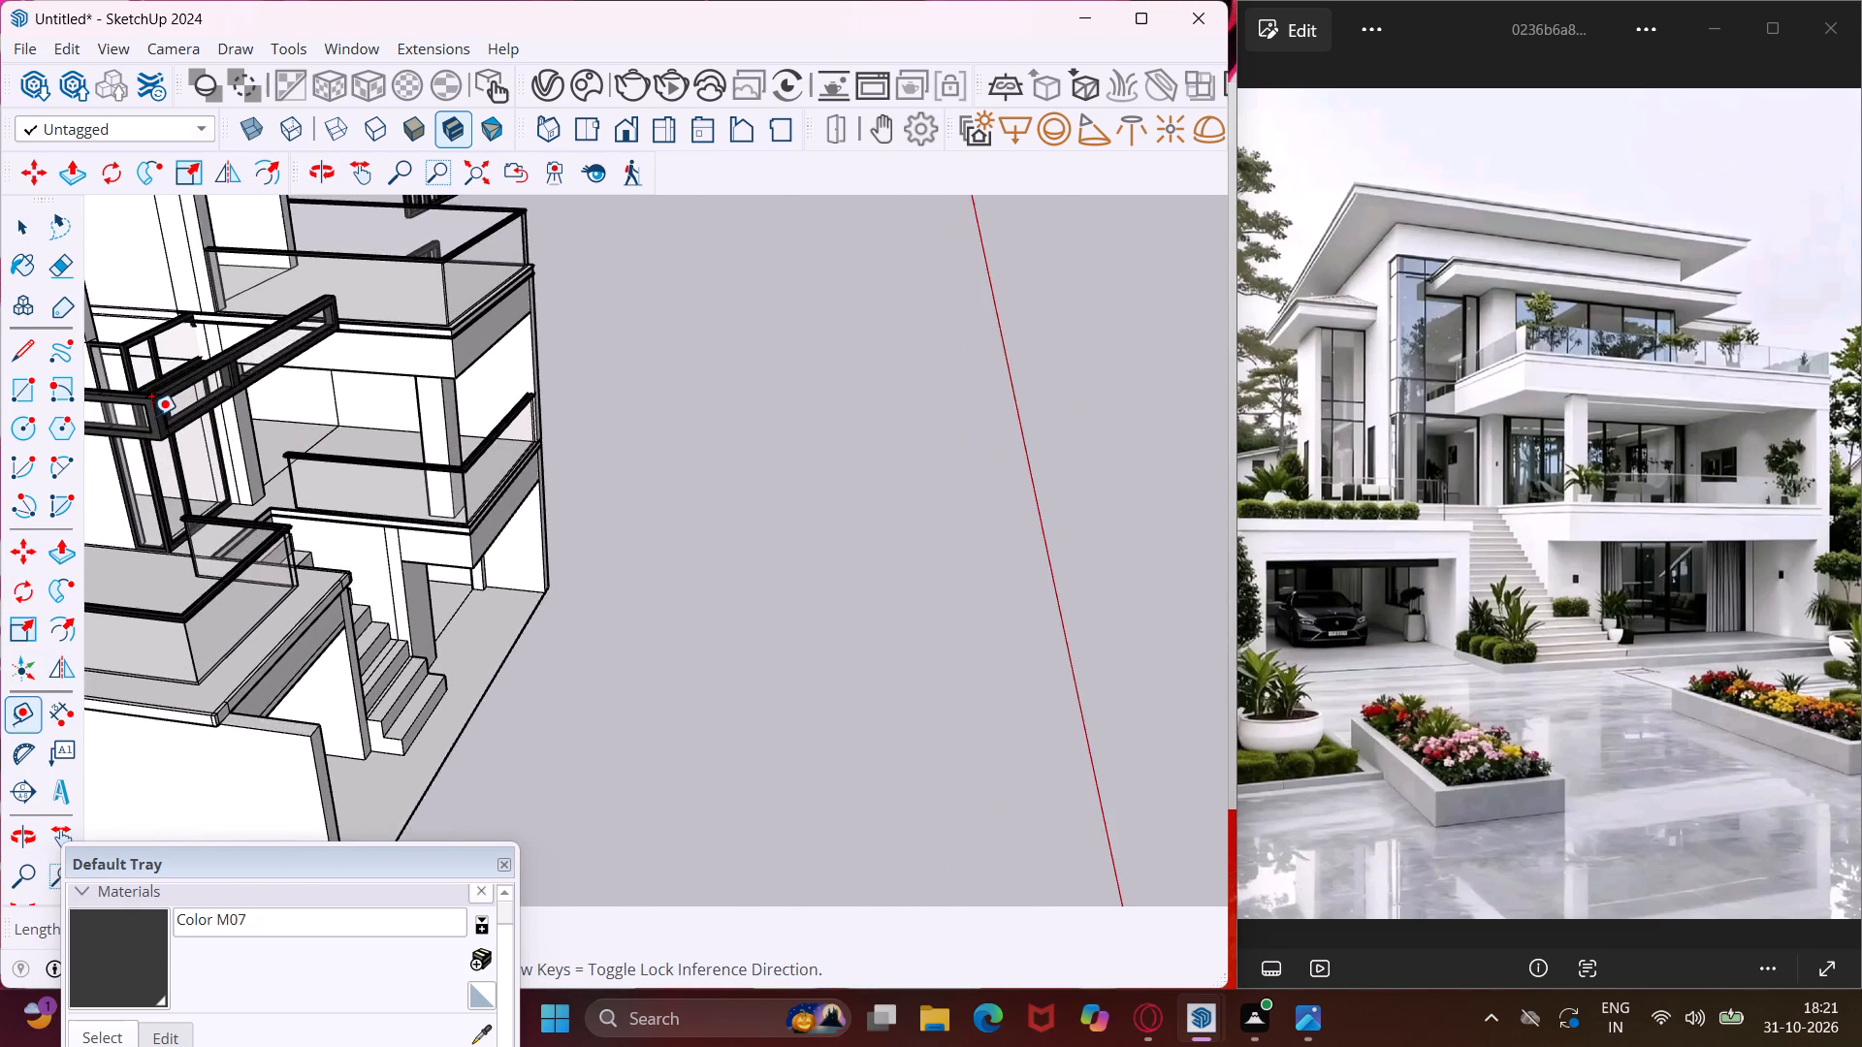
scroll(151, 416, up, 10)
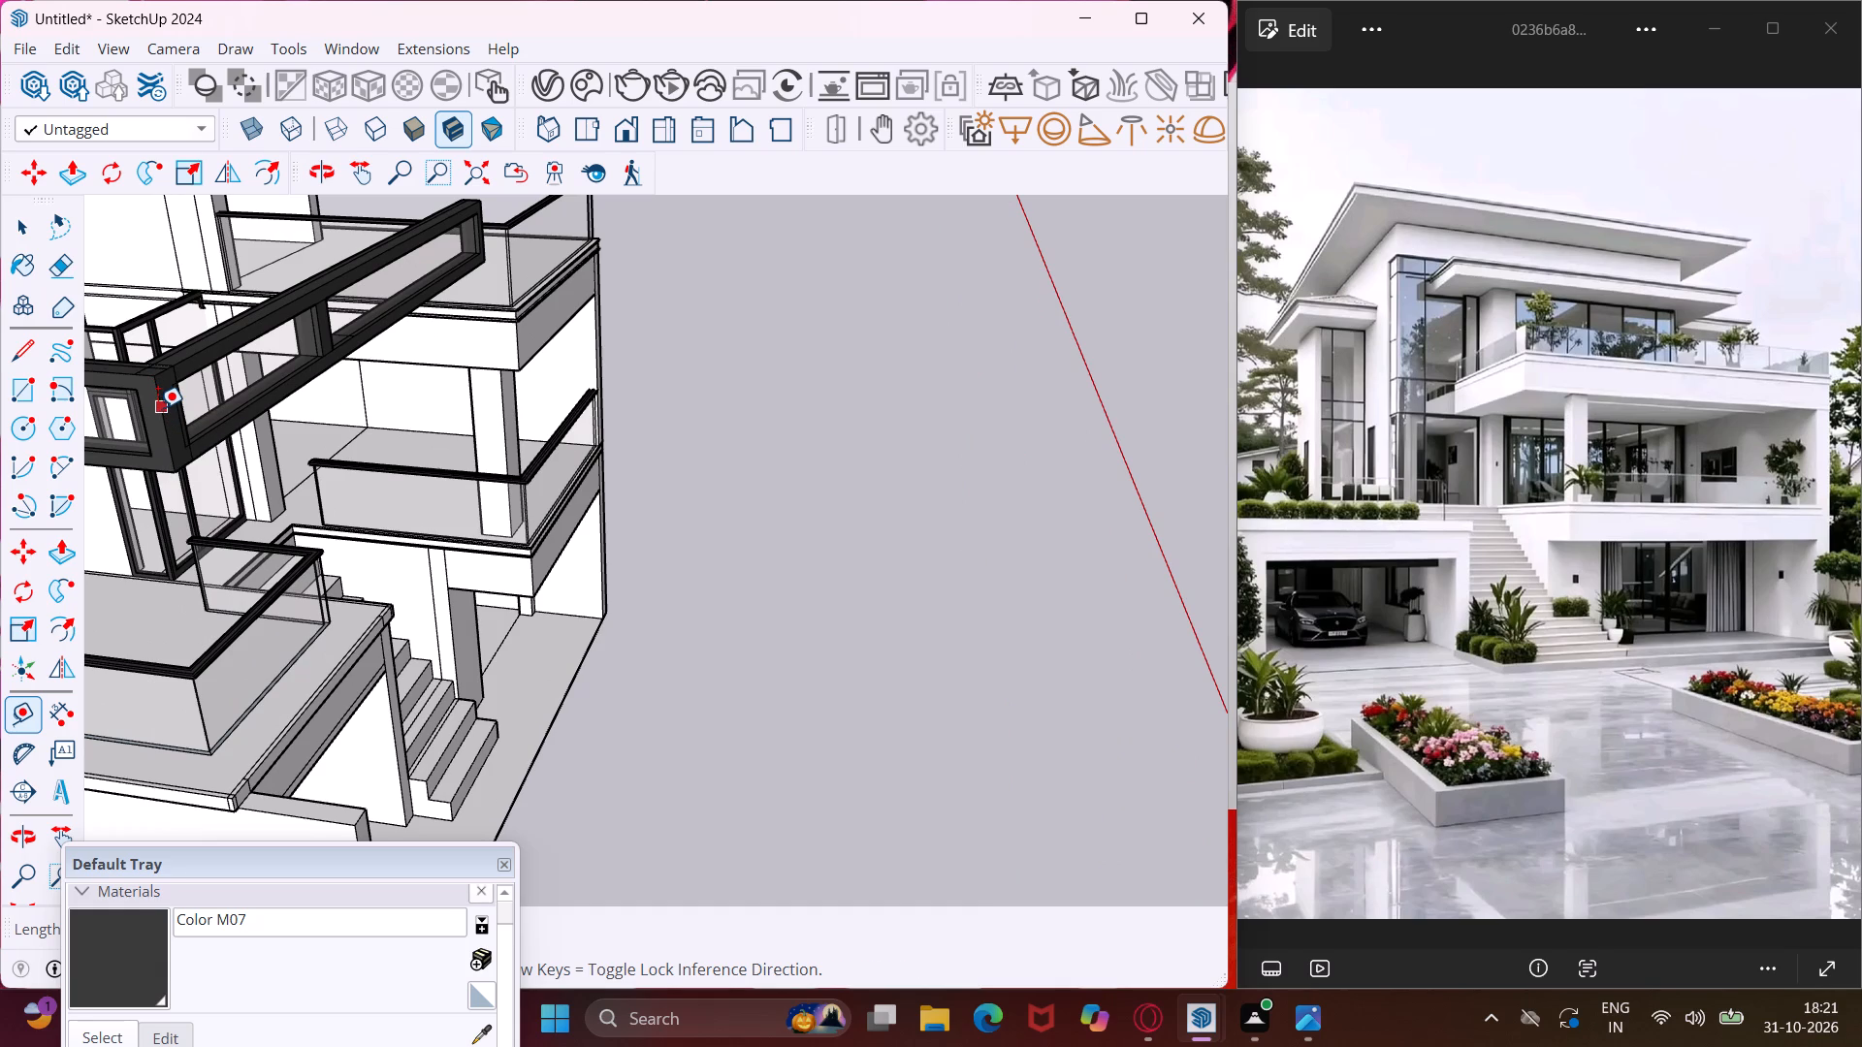
click(158, 408)
middle_drag(434, 319, 273, 418)
scroll(273, 418, up, 1)
scroll(273, 418, down, 2)
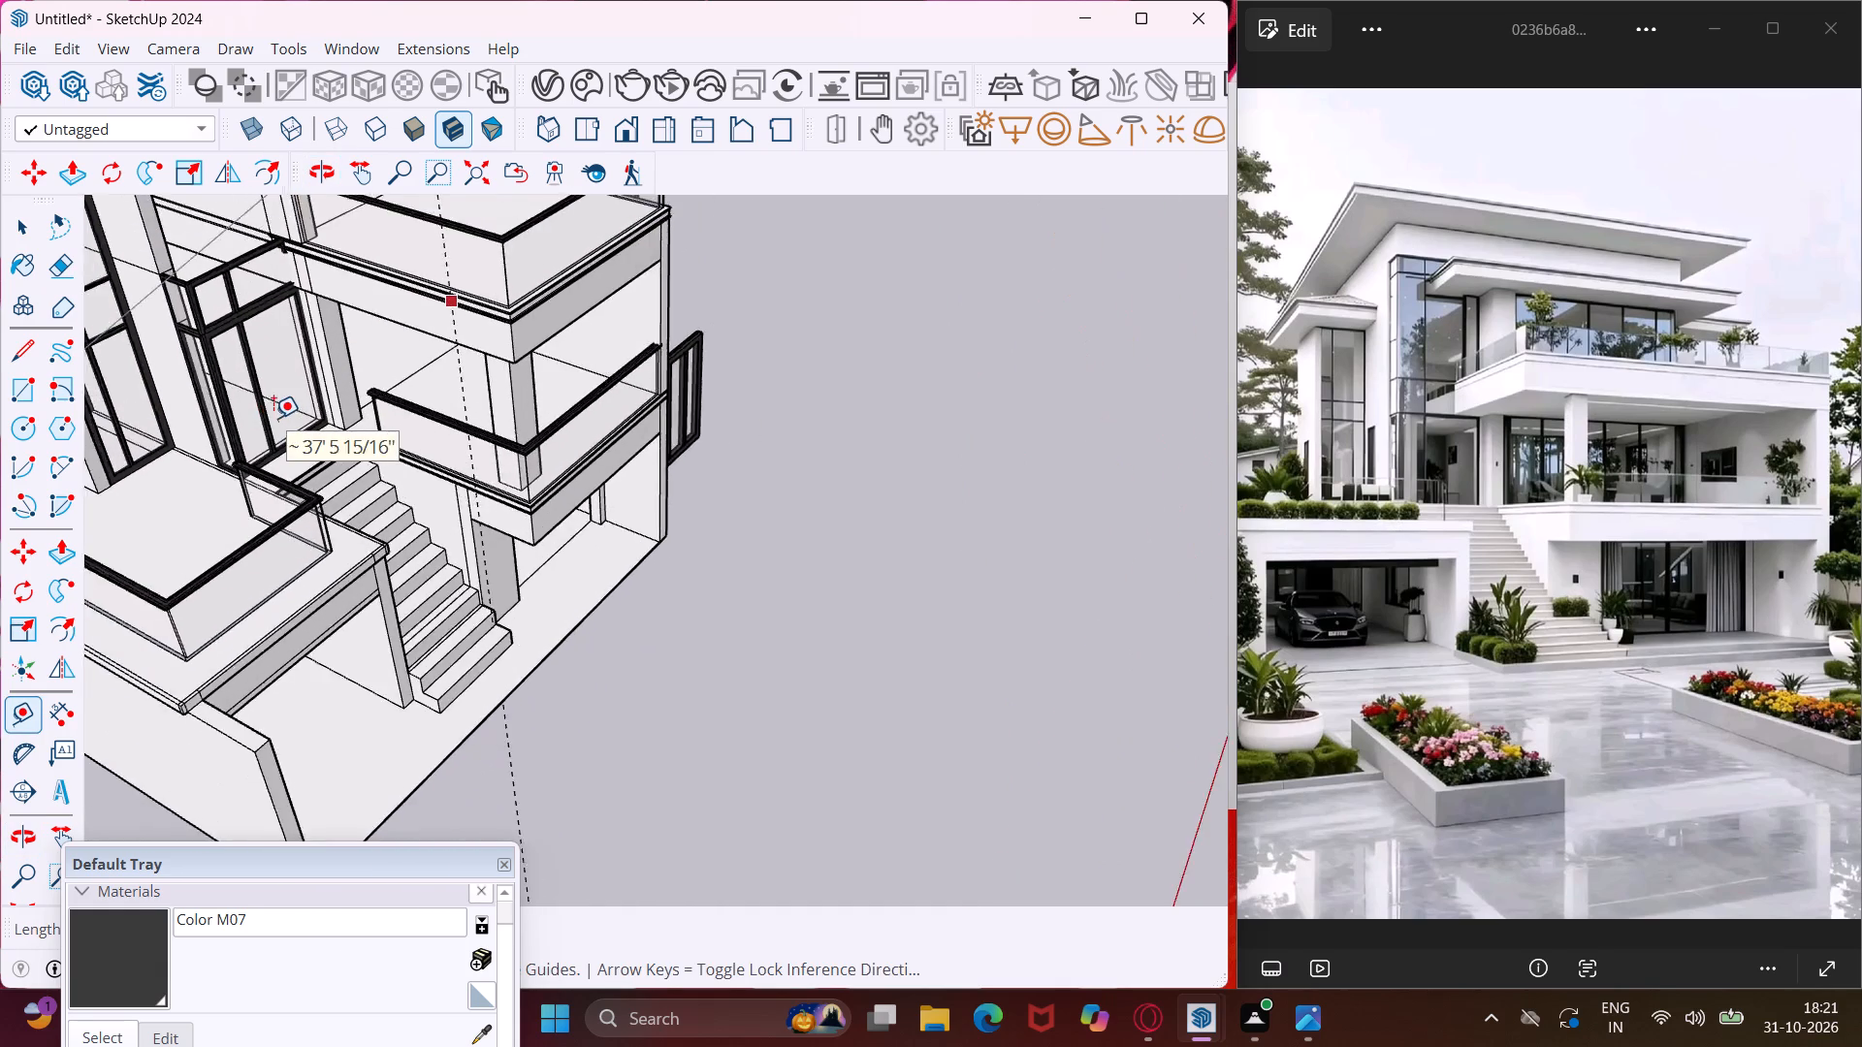
scroll(273, 418, down, 2)
scroll(188, 496, down, 10)
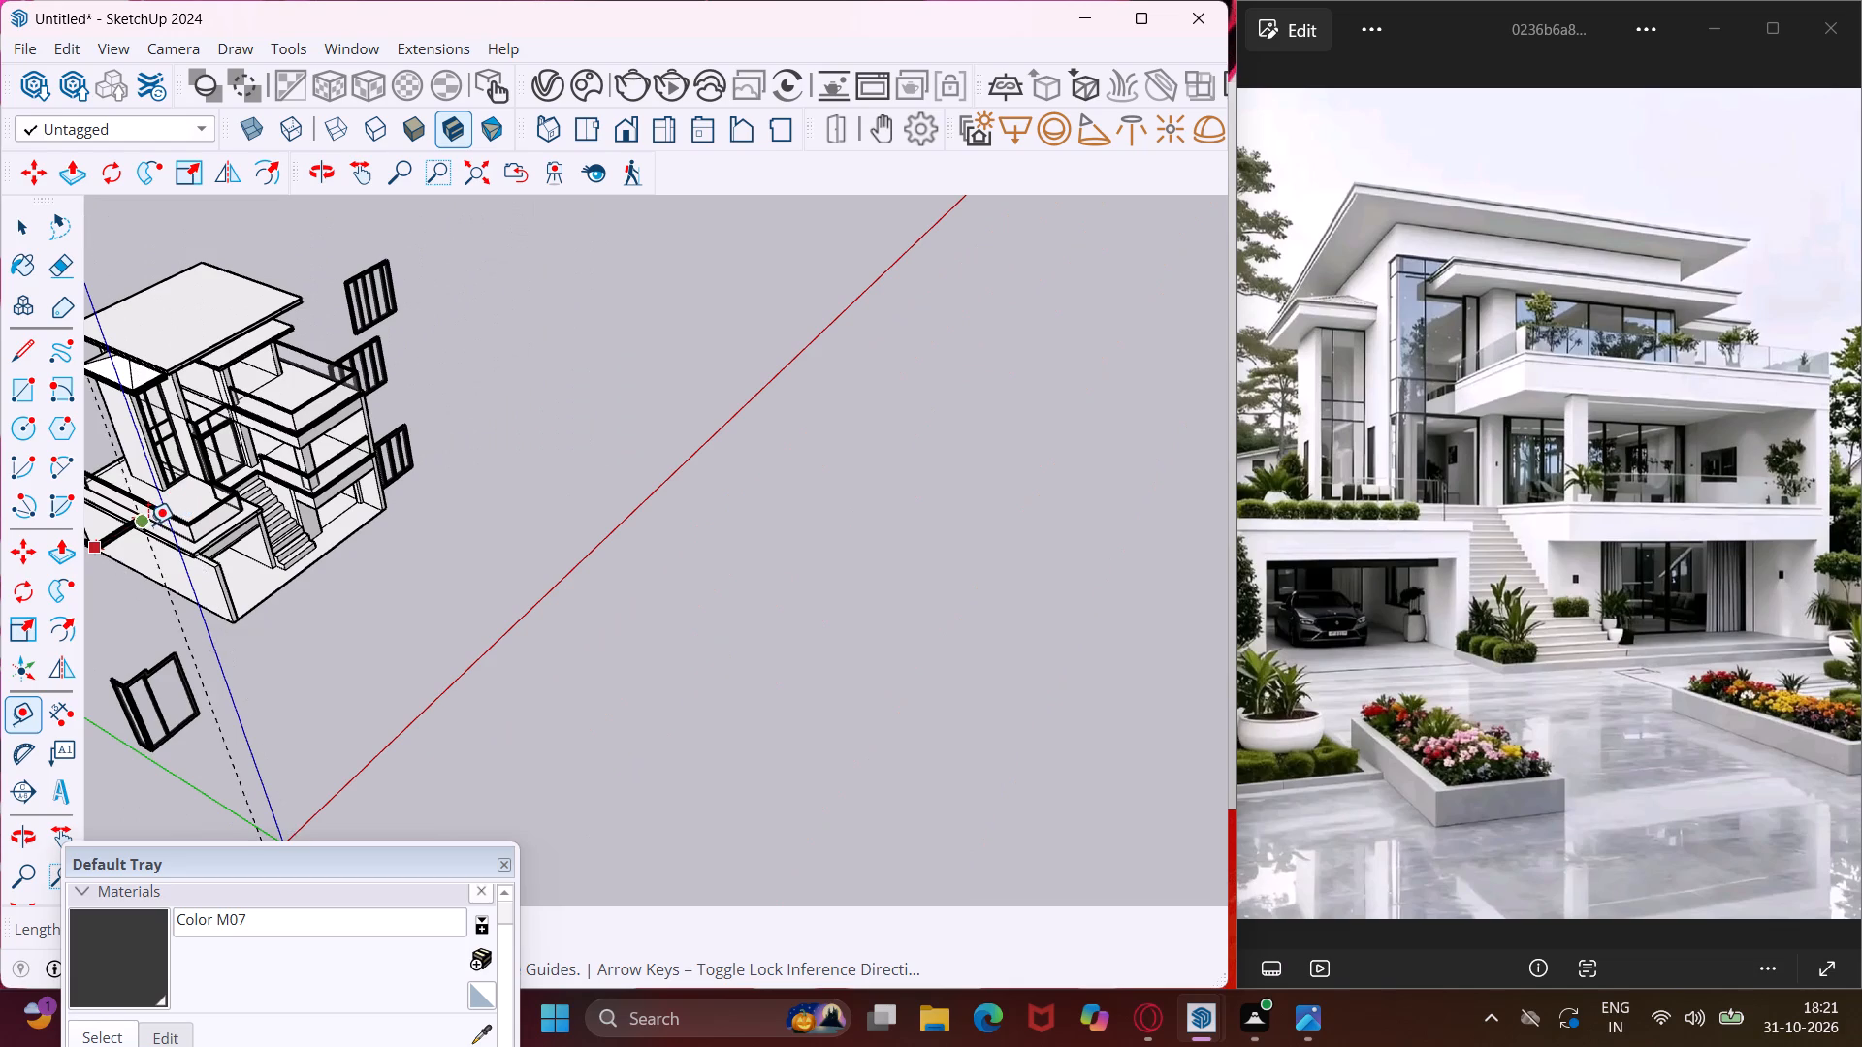
scroll(144, 524, up, 15)
scroll(144, 524, down, 5)
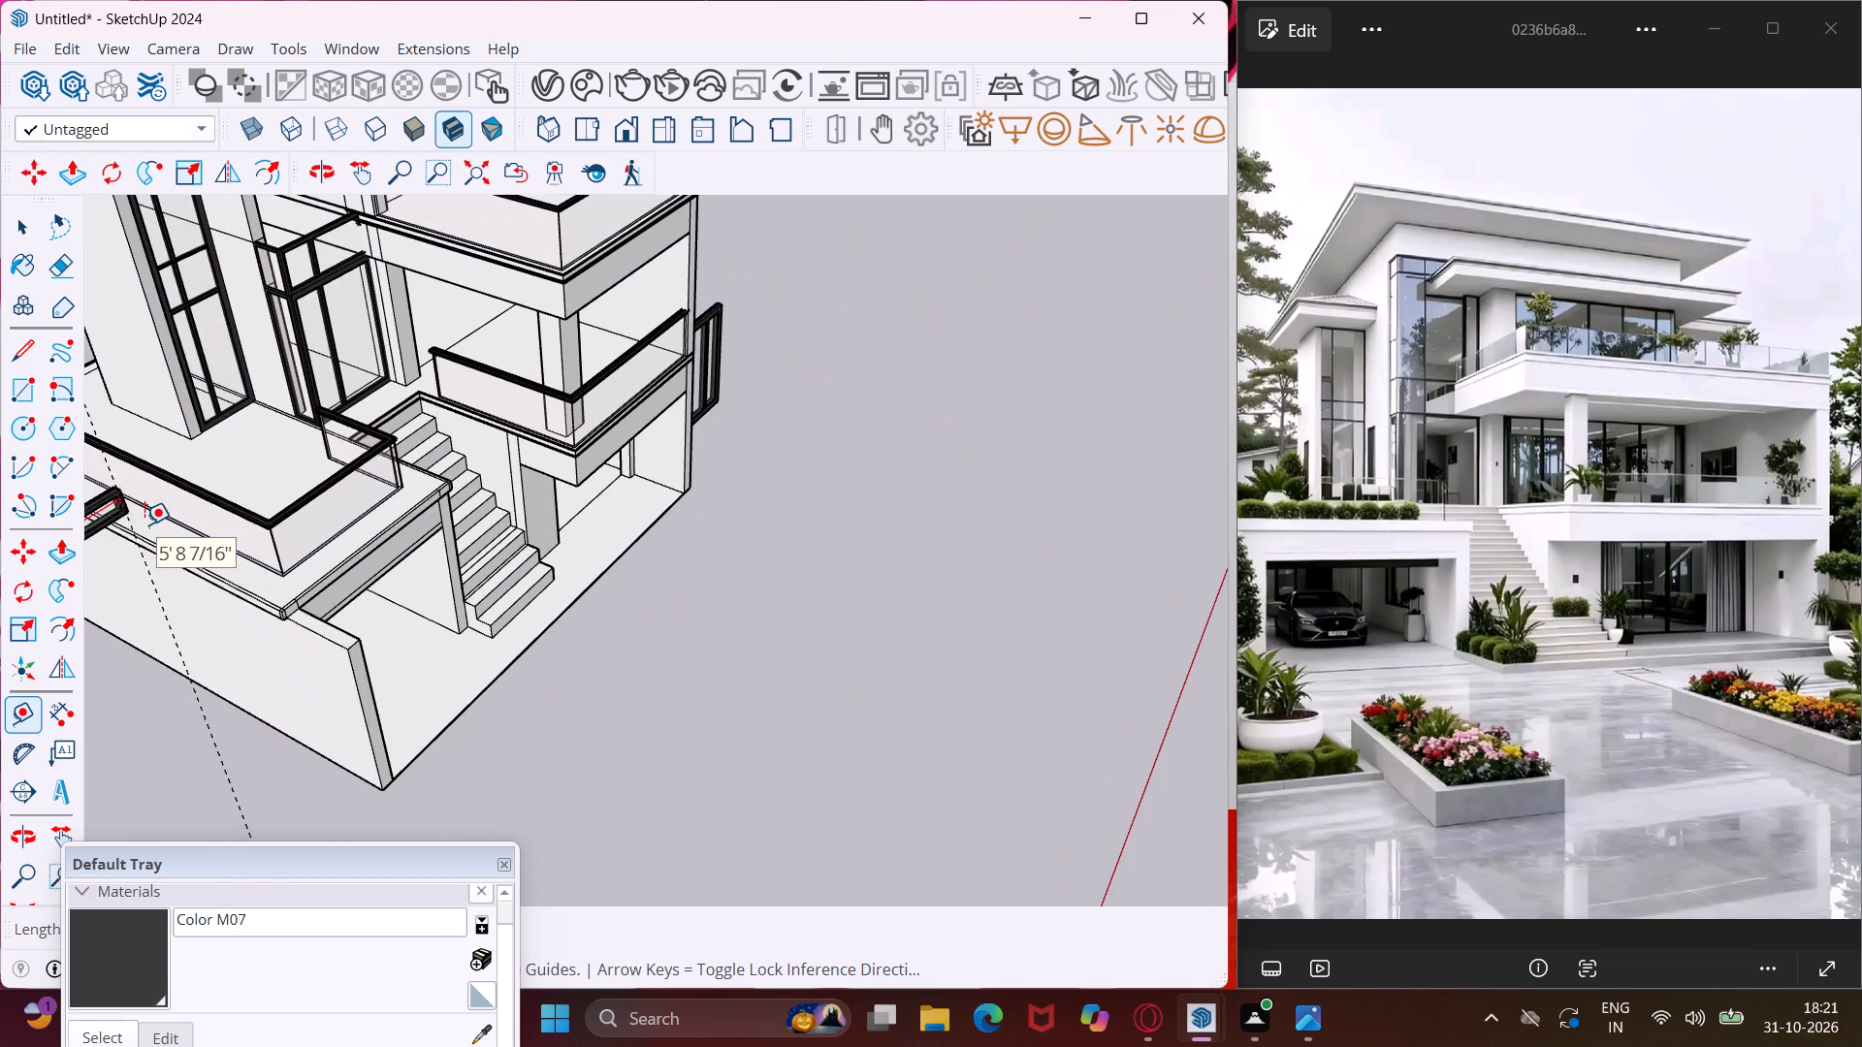
scroll(121, 495, up, 11)
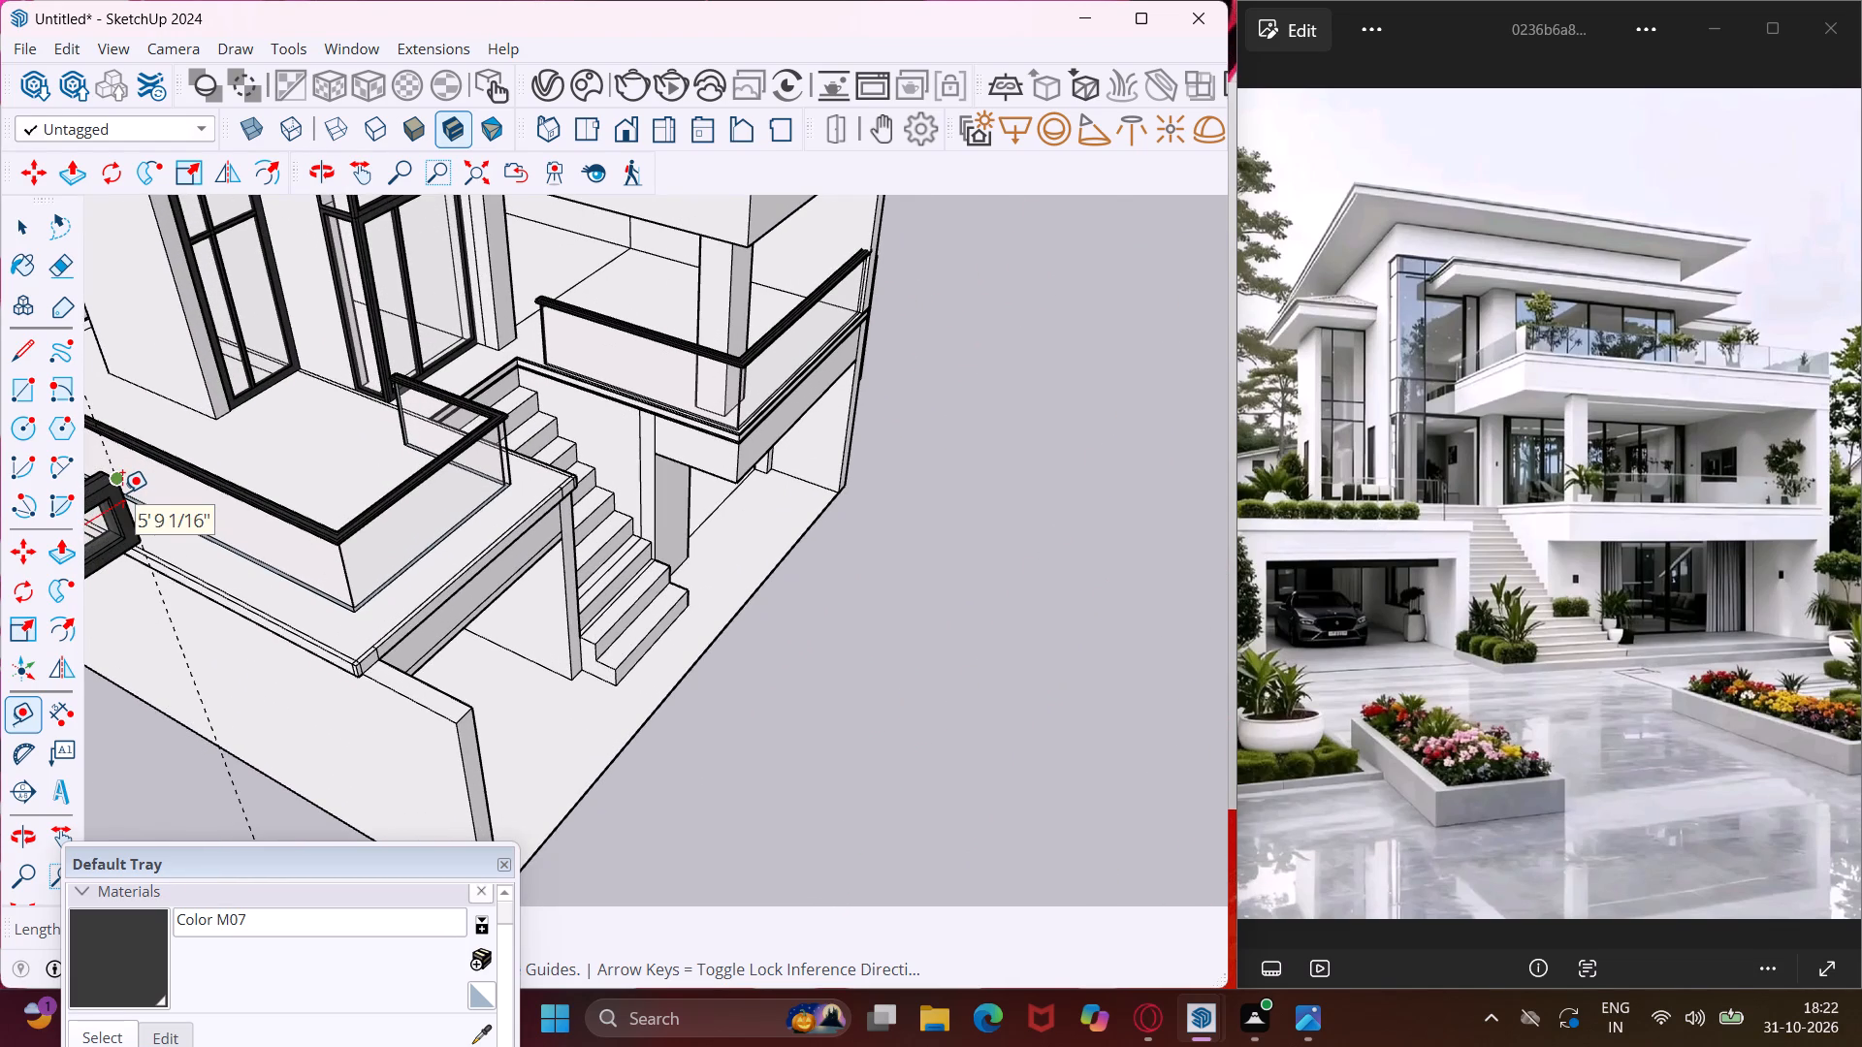
key(Escape)
Place a vertical guide on the long wall face under the main roof, 5' from the corner edge beside the canopy slab.
scroll(275, 505, down, 3)
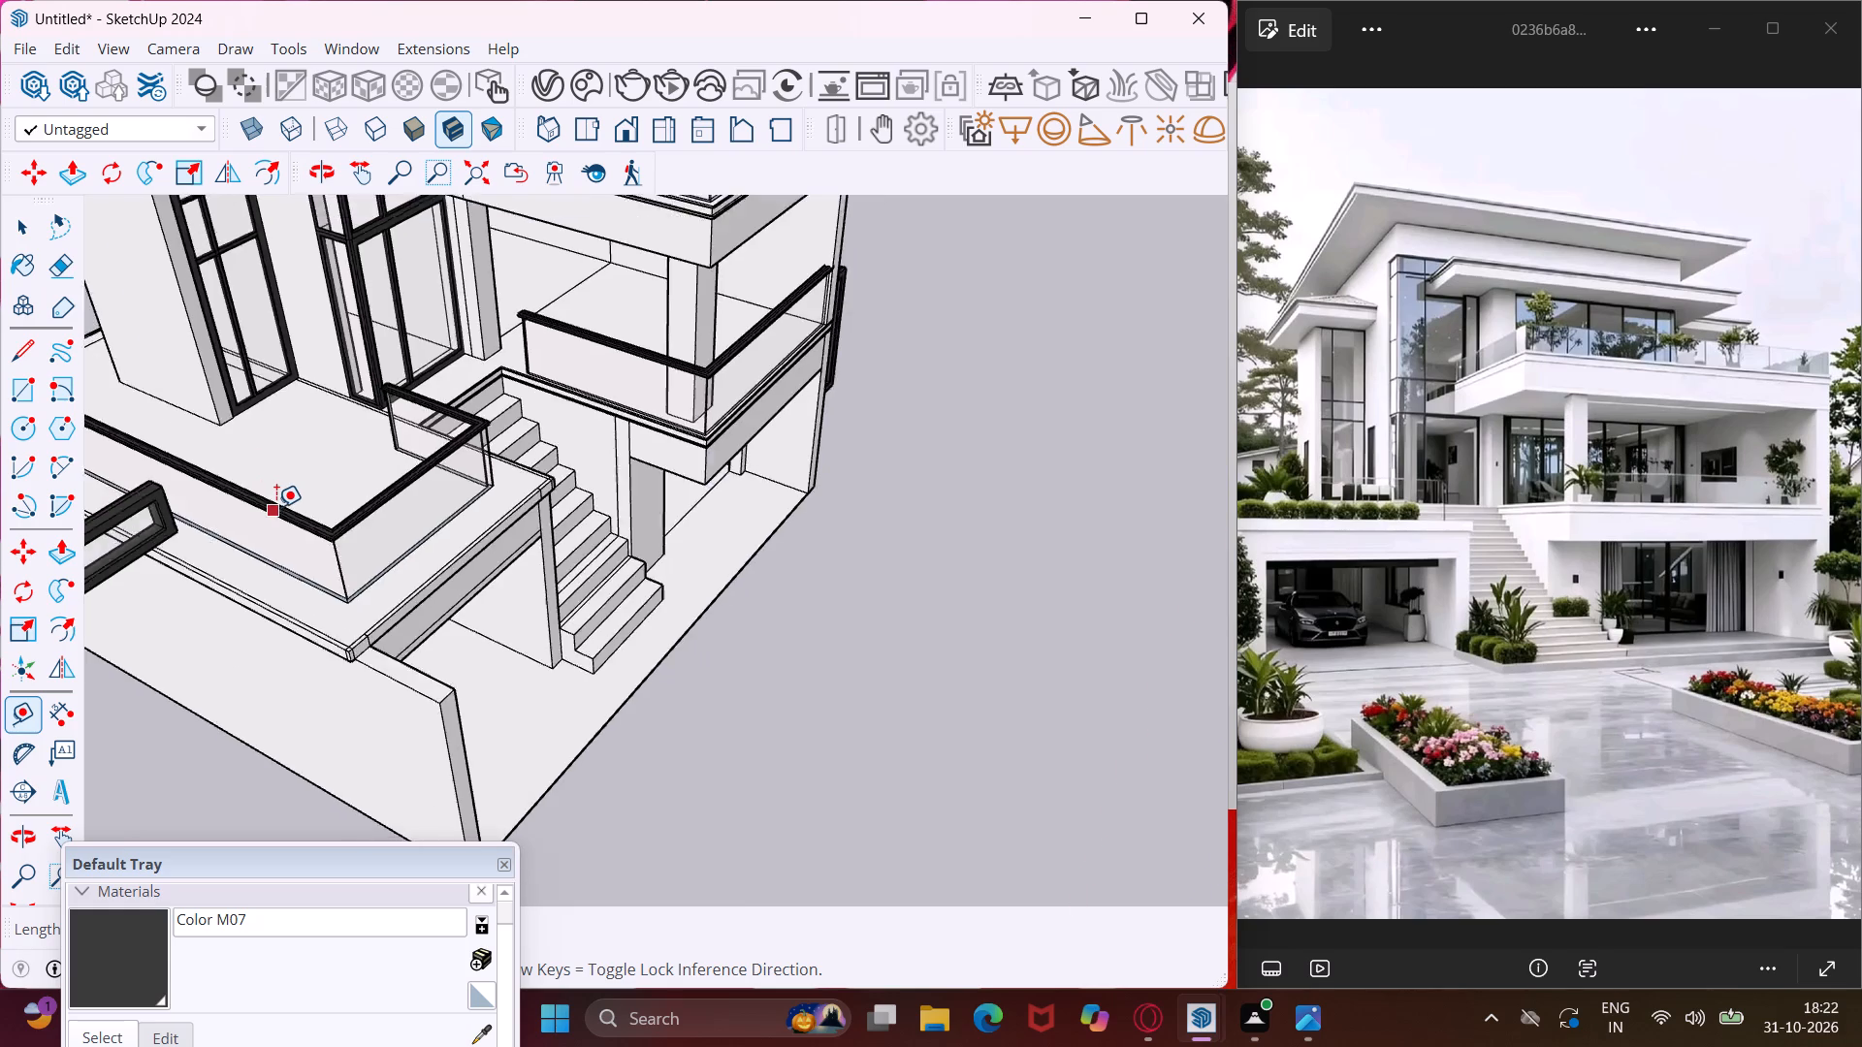
scroll(276, 507, down, 9)
scroll(285, 291, up, 11)
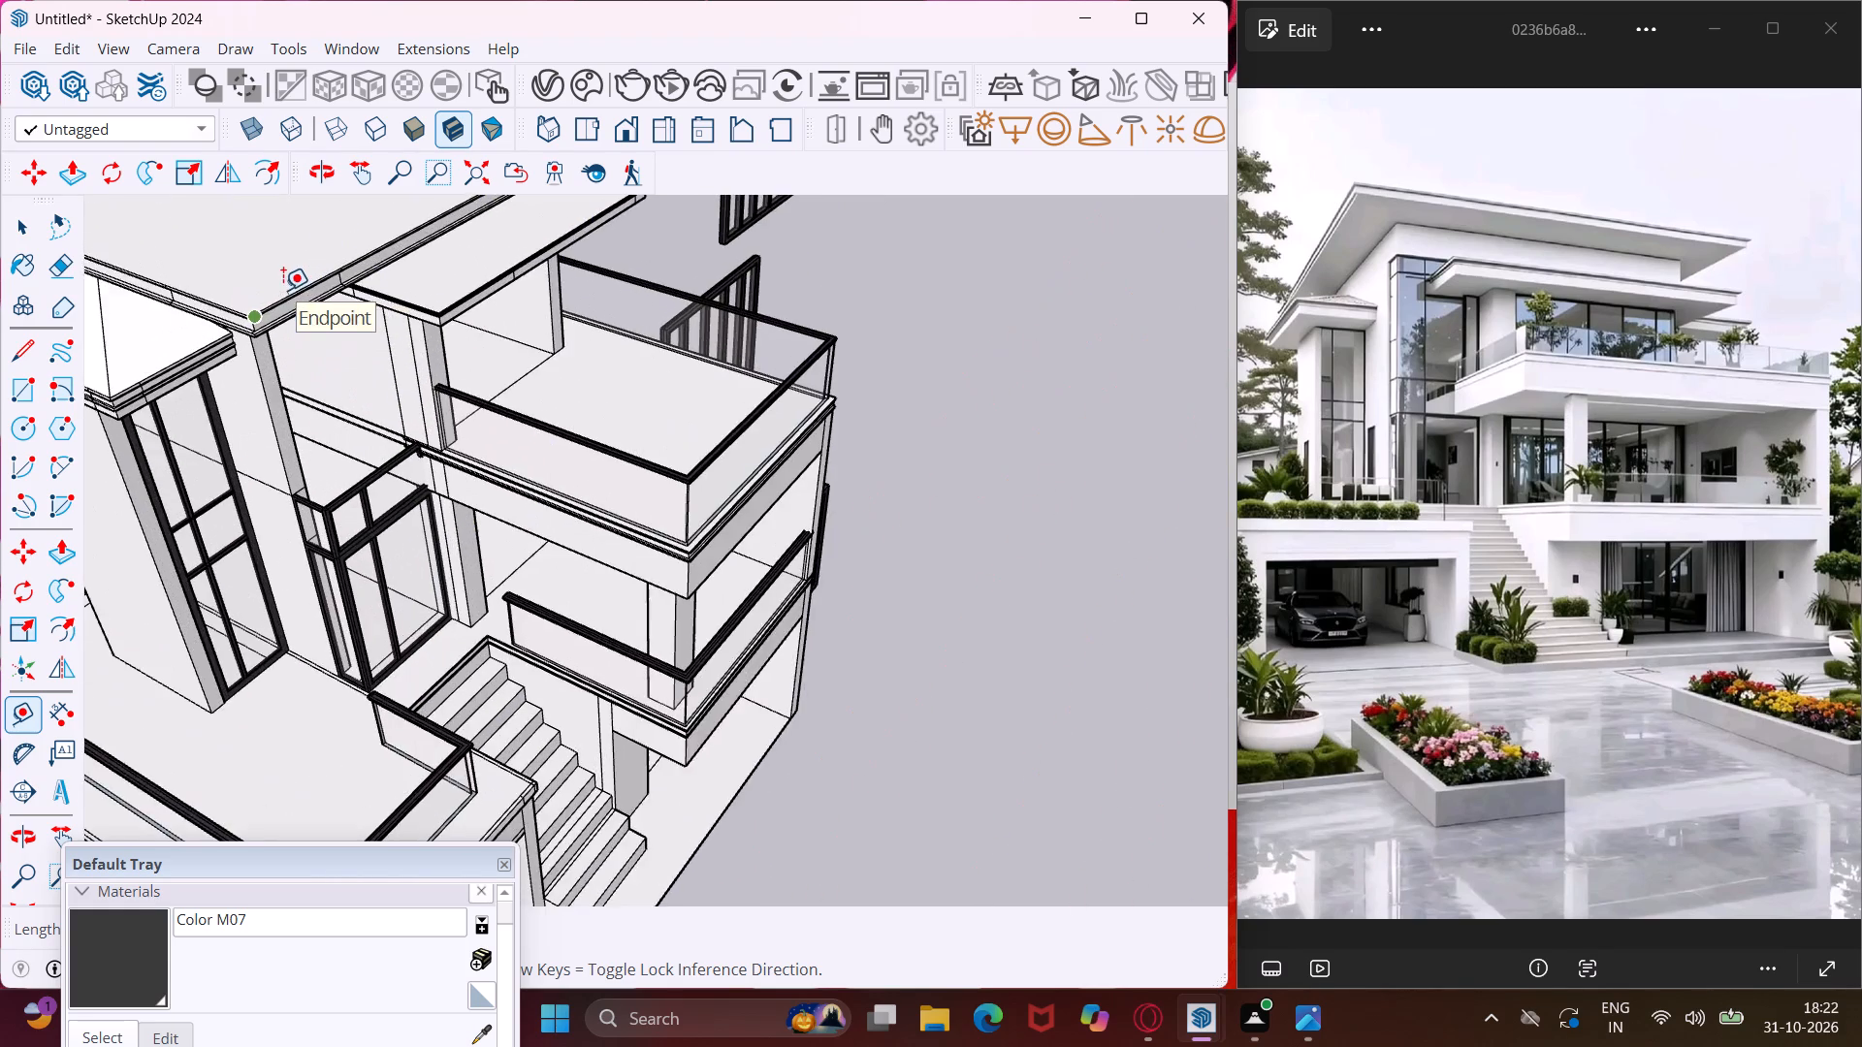
middle_drag(283, 290, 311, 161)
scroll(305, 238, up, 8)
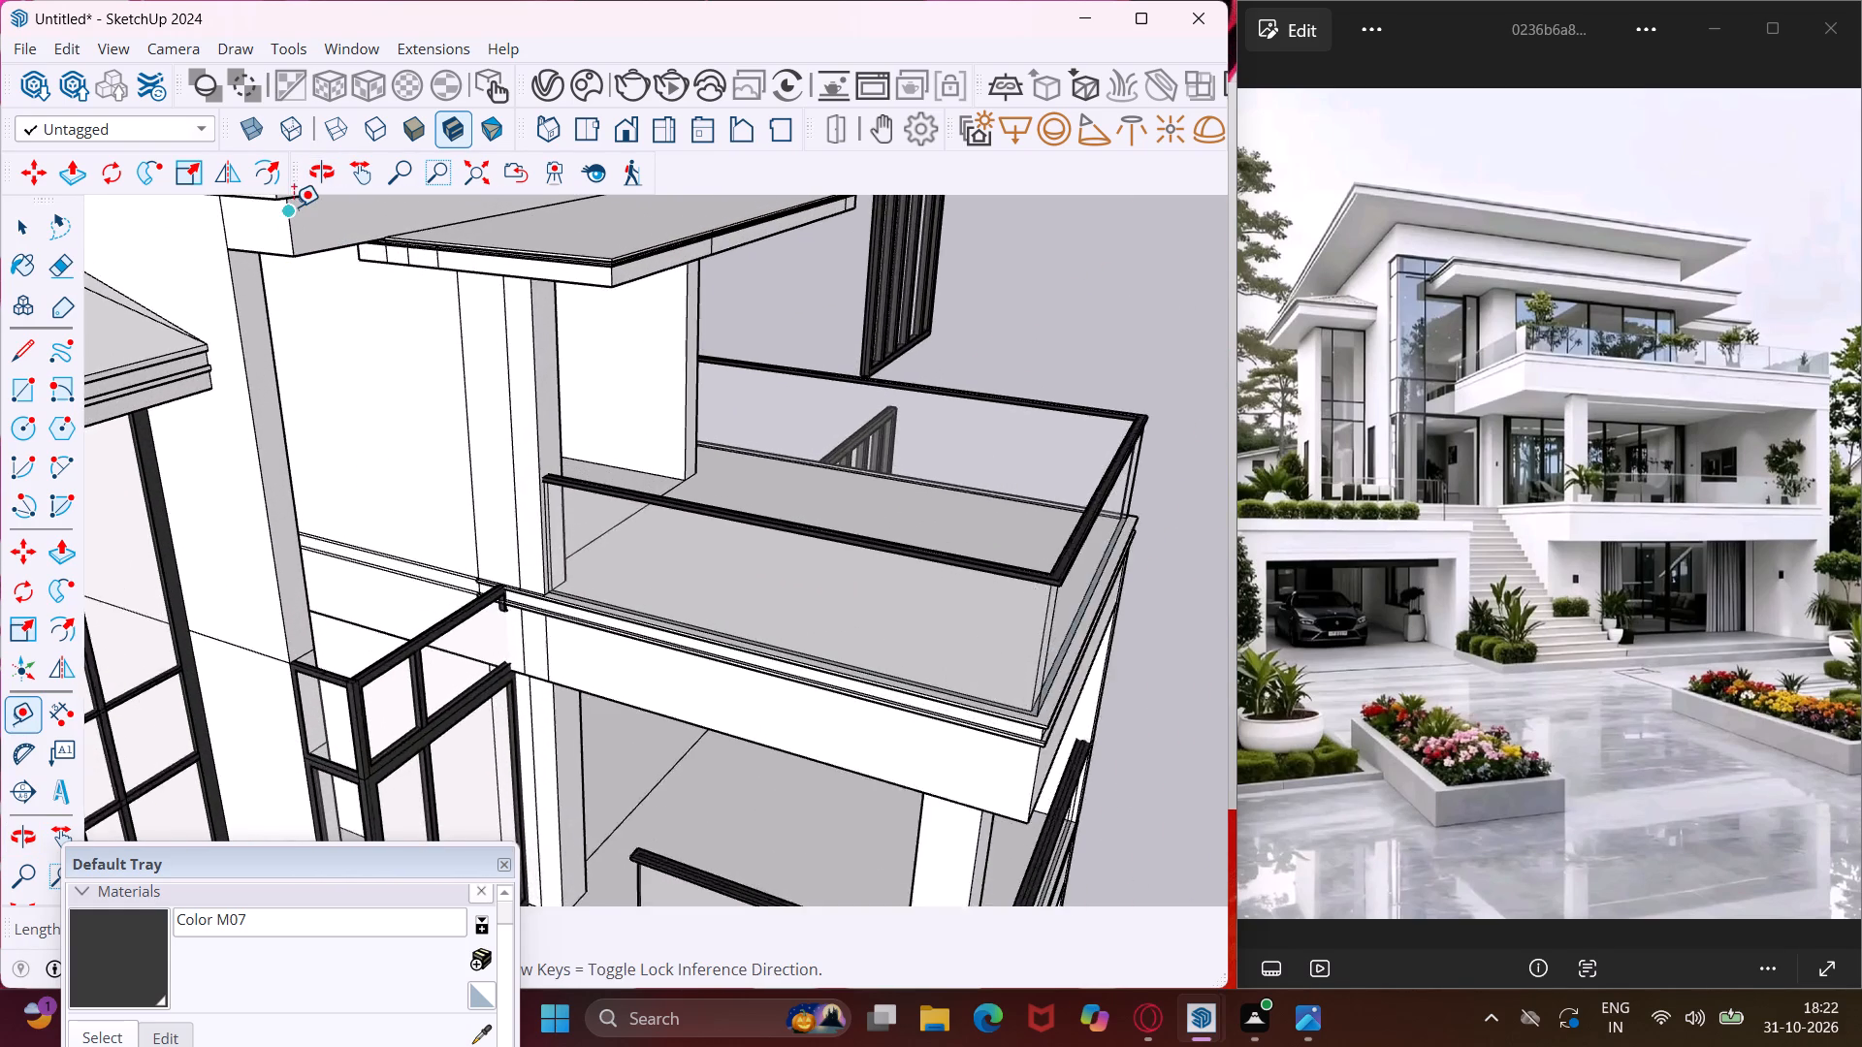
middle_drag(294, 206, 222, 212)
scroll(247, 230, up, 2)
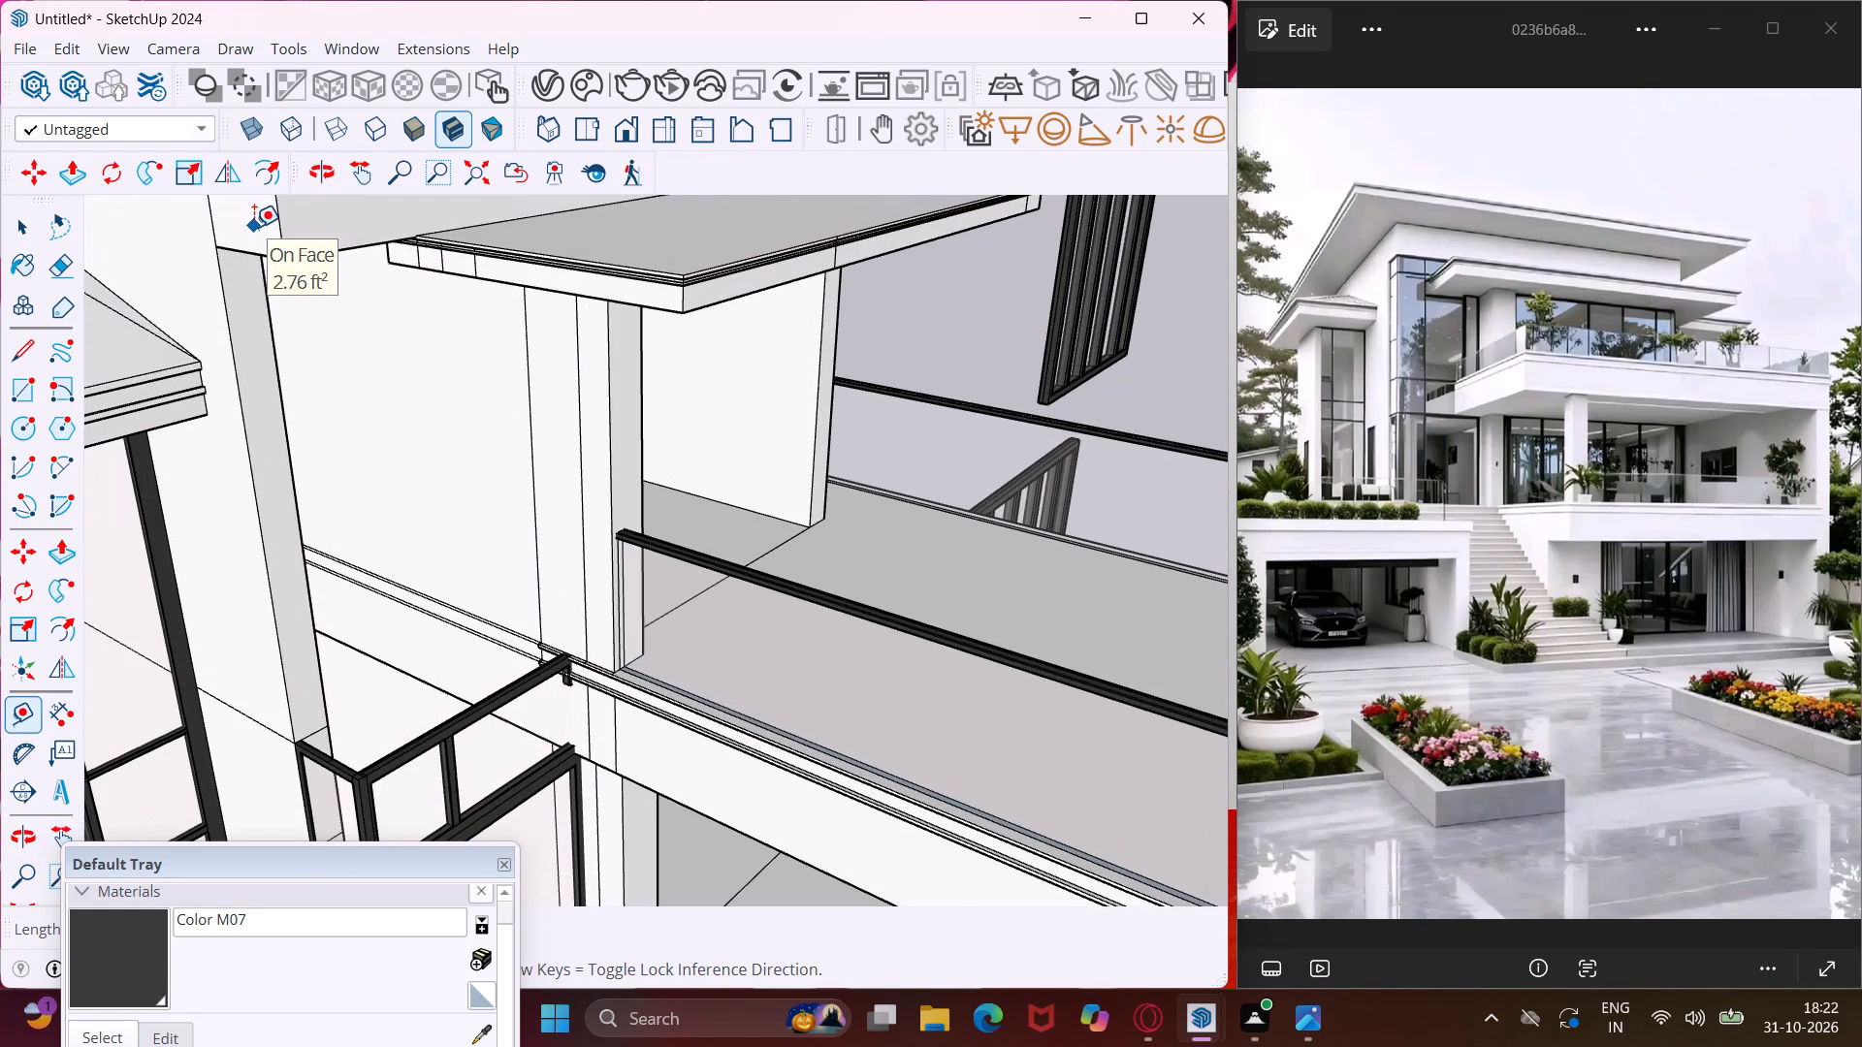
click(353, 168)
drag(345, 267, 340, 493)
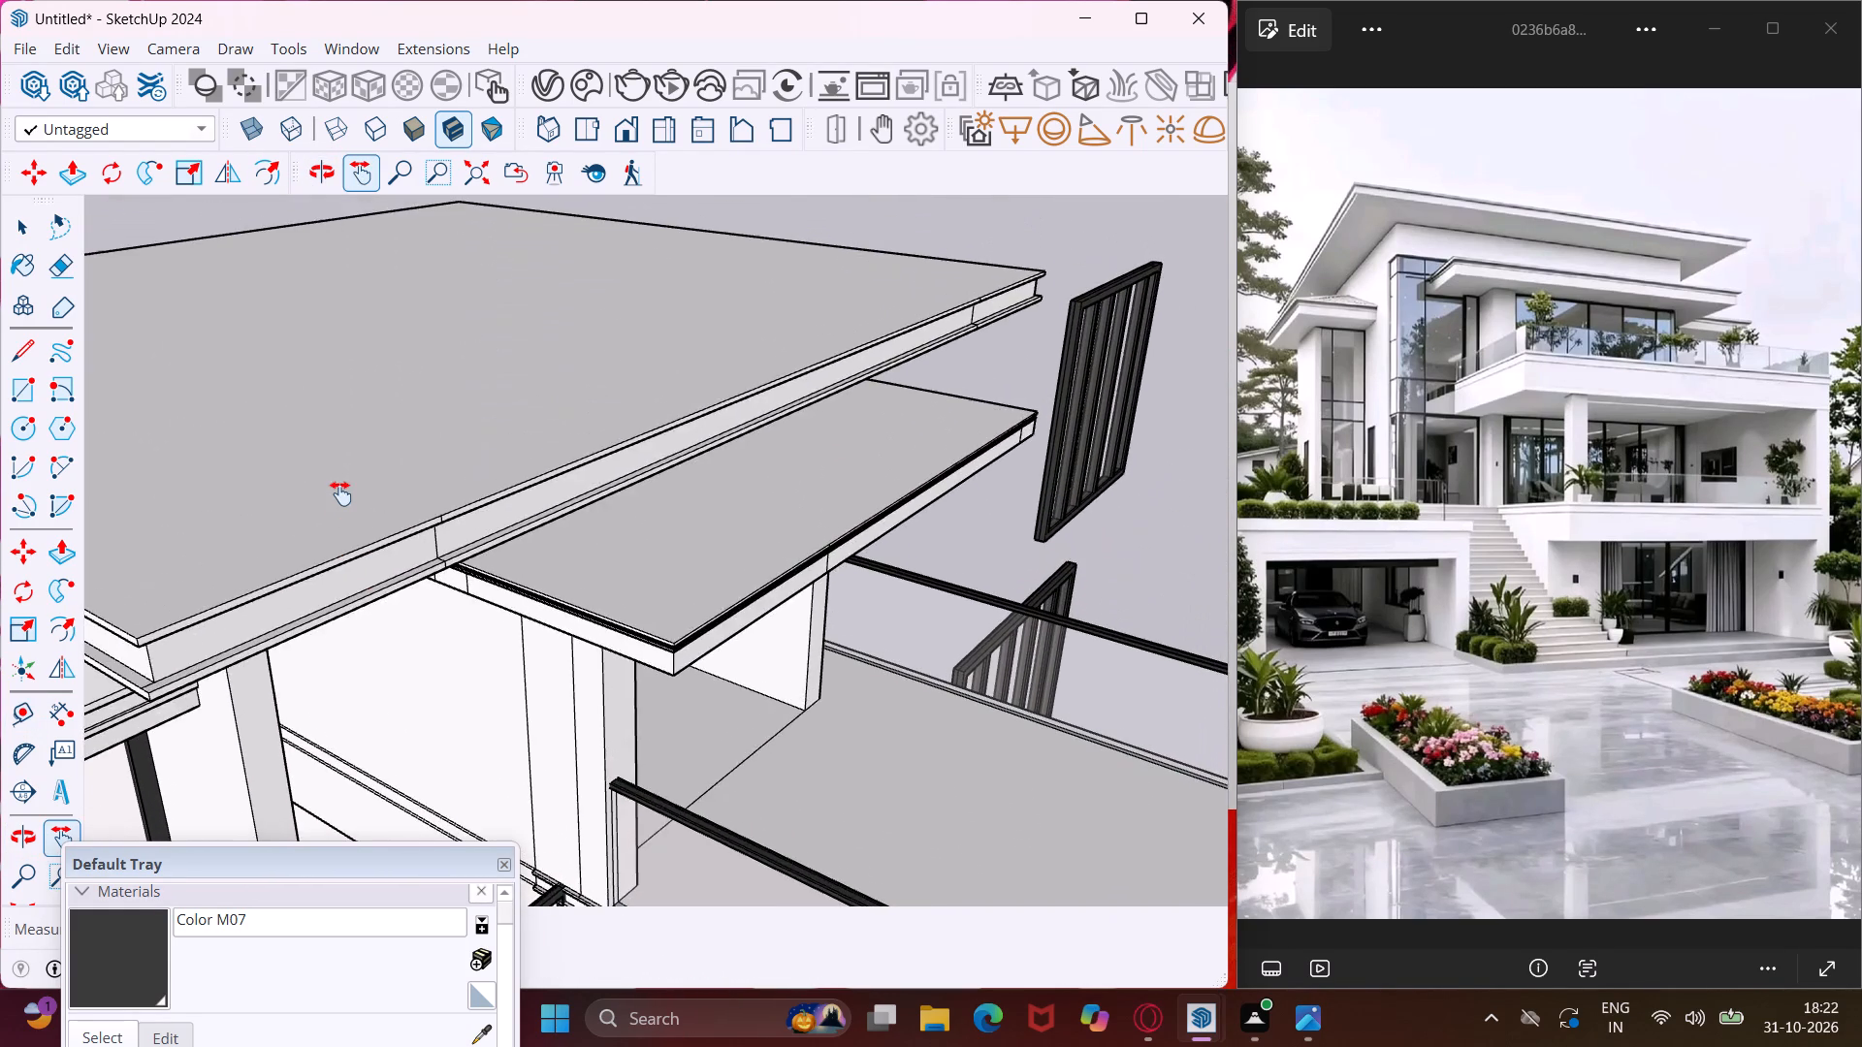
middle_drag(338, 502, 322, 243)
scroll(324, 345, up, 1)
middle_drag(324, 345, 342, 438)
key(Escape)
key(space)
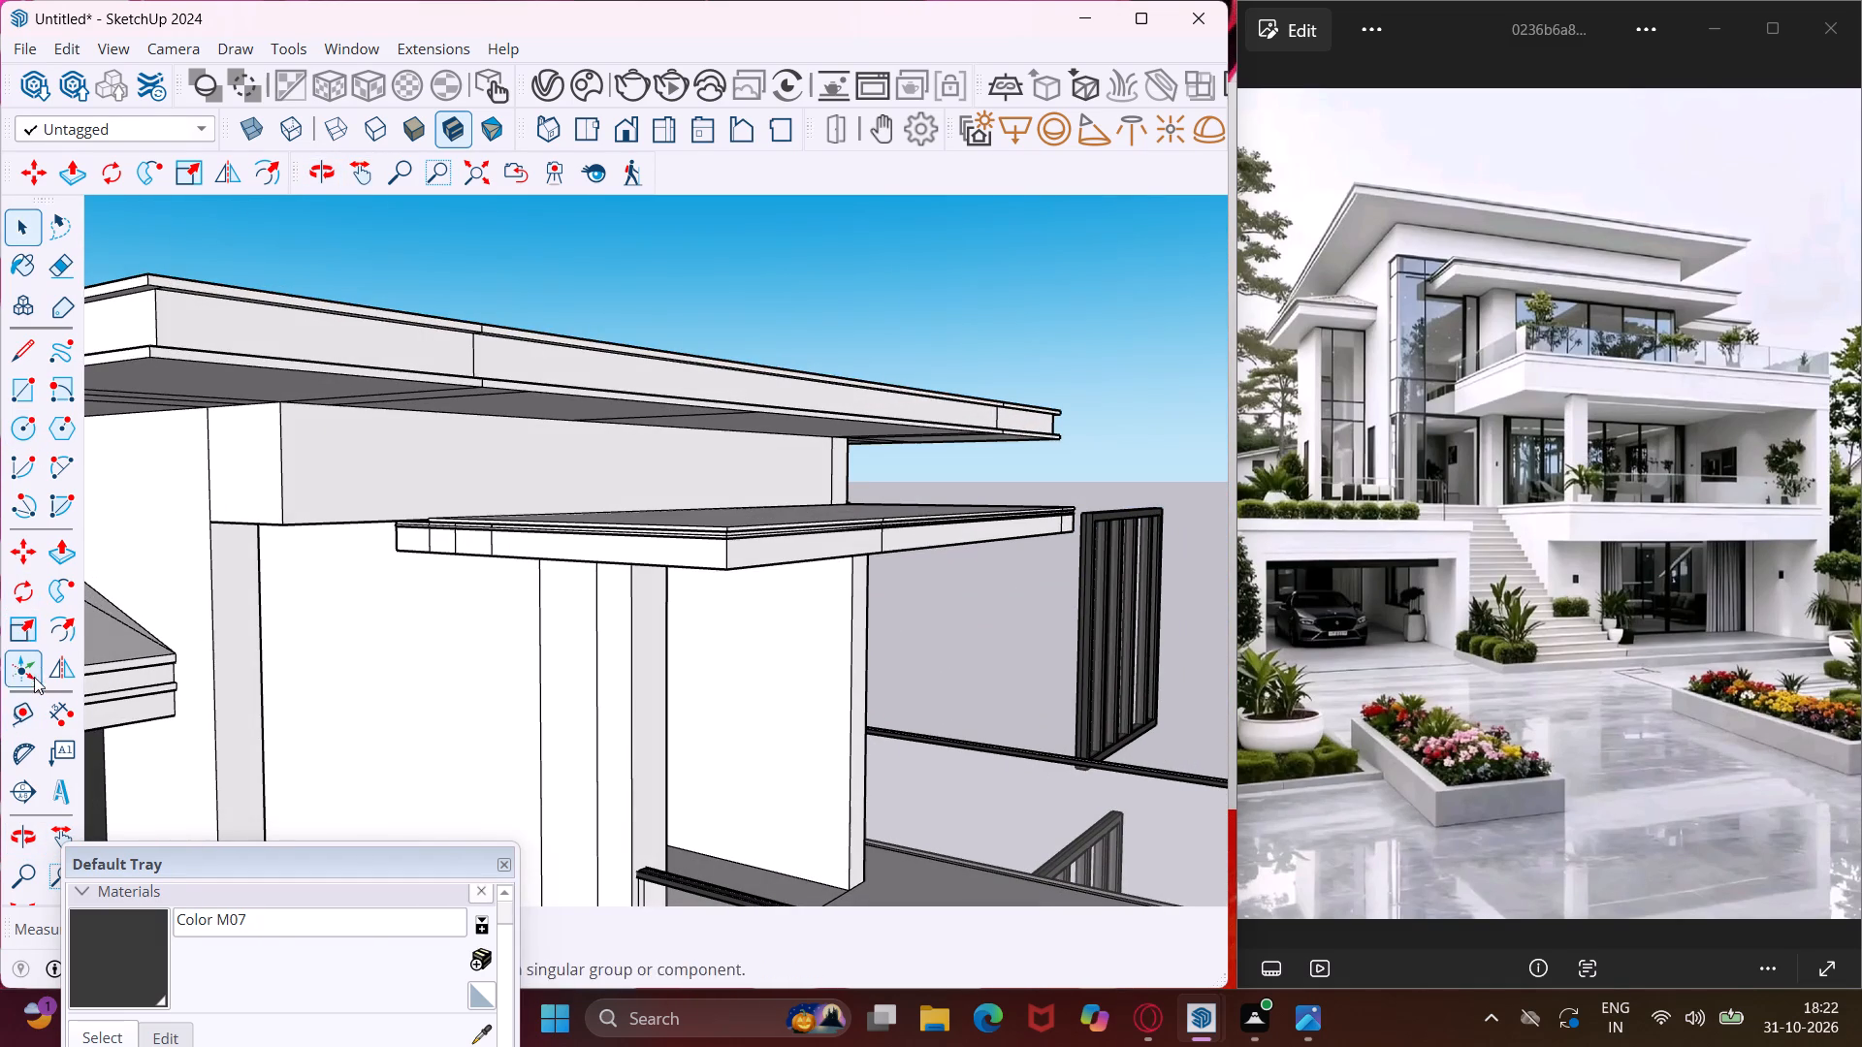
click(34, 700)
scroll(272, 483, up, 3)
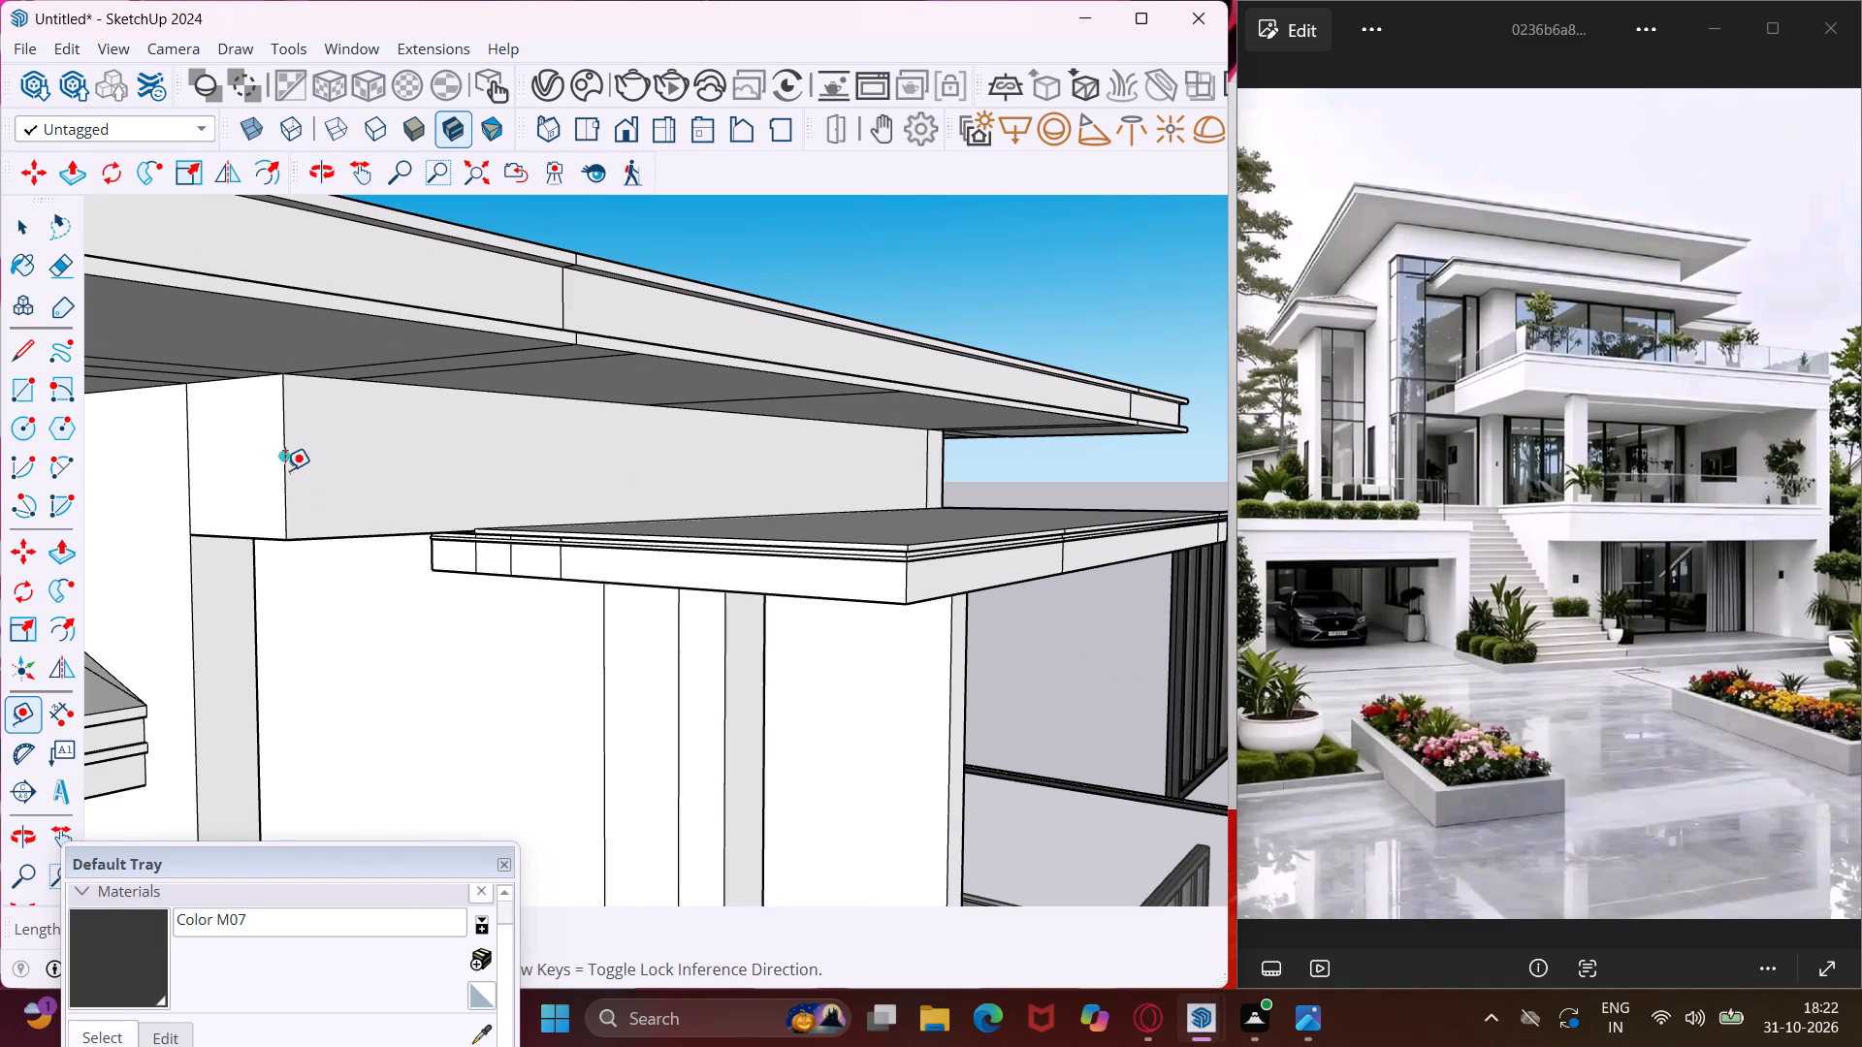
click(280, 453)
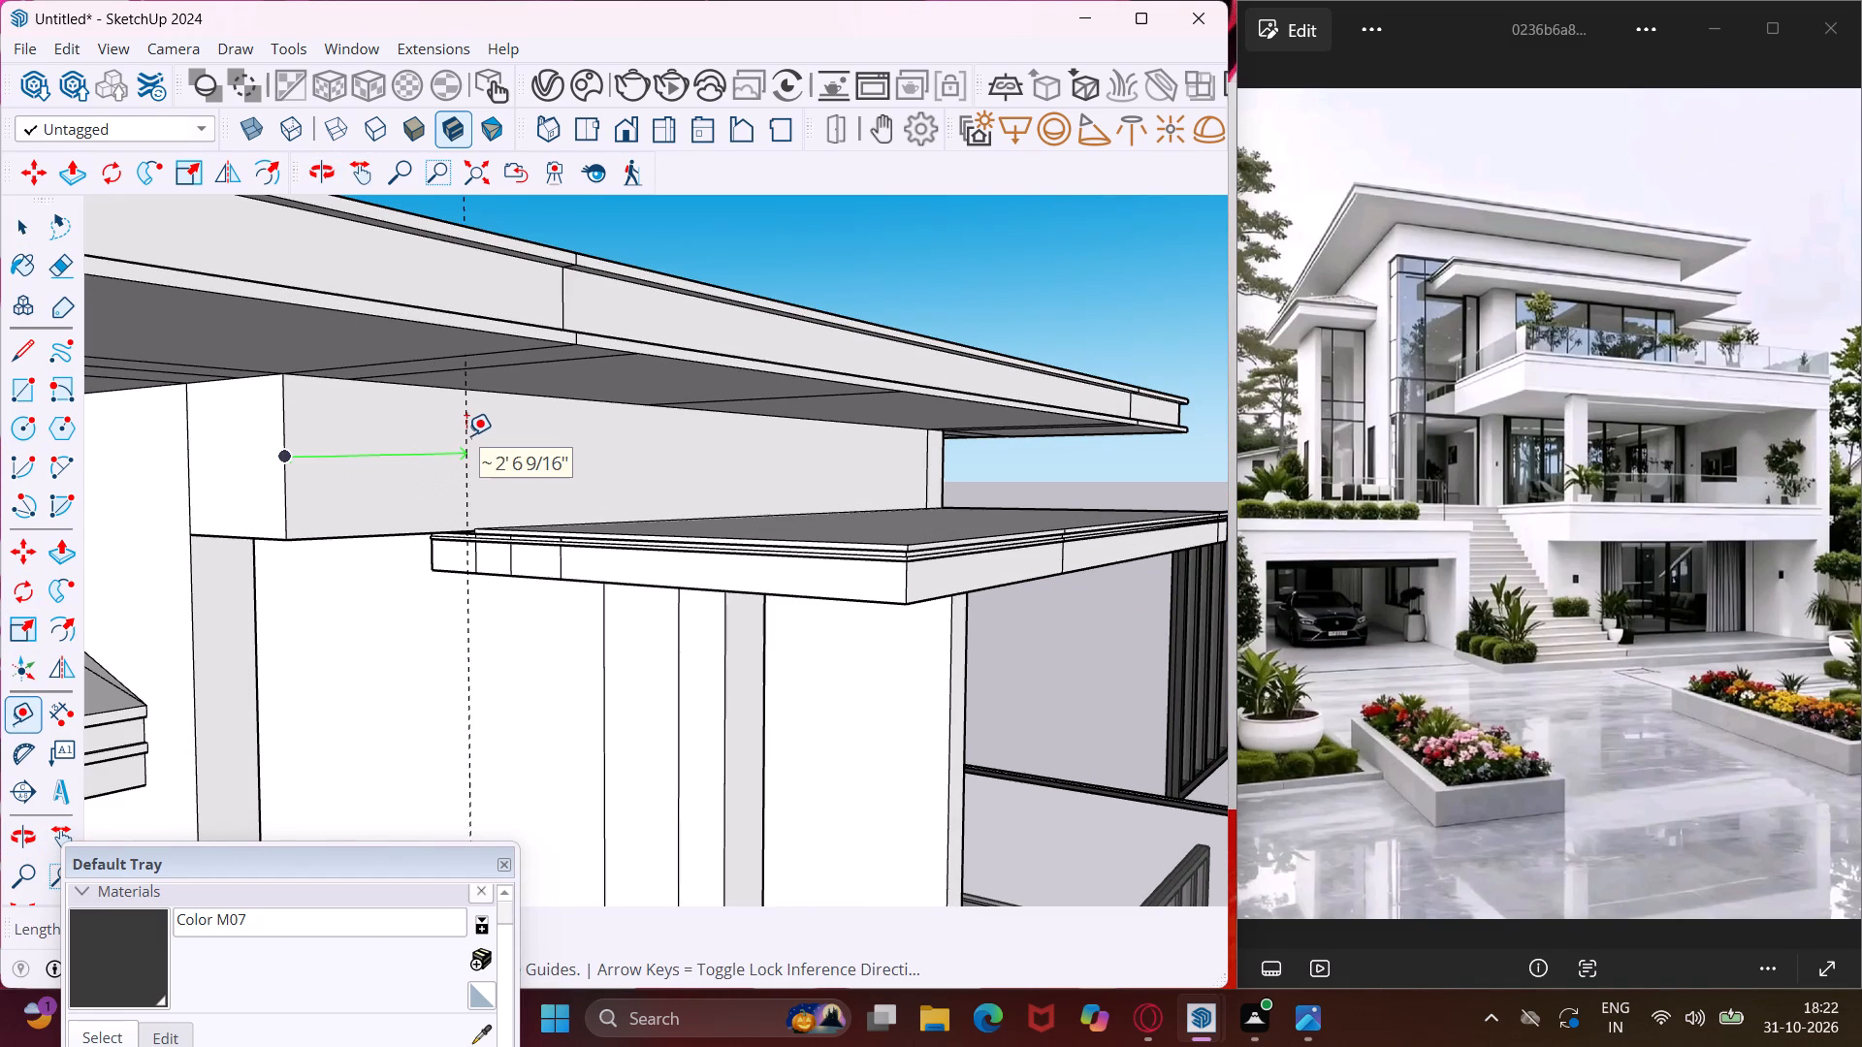
text(5')
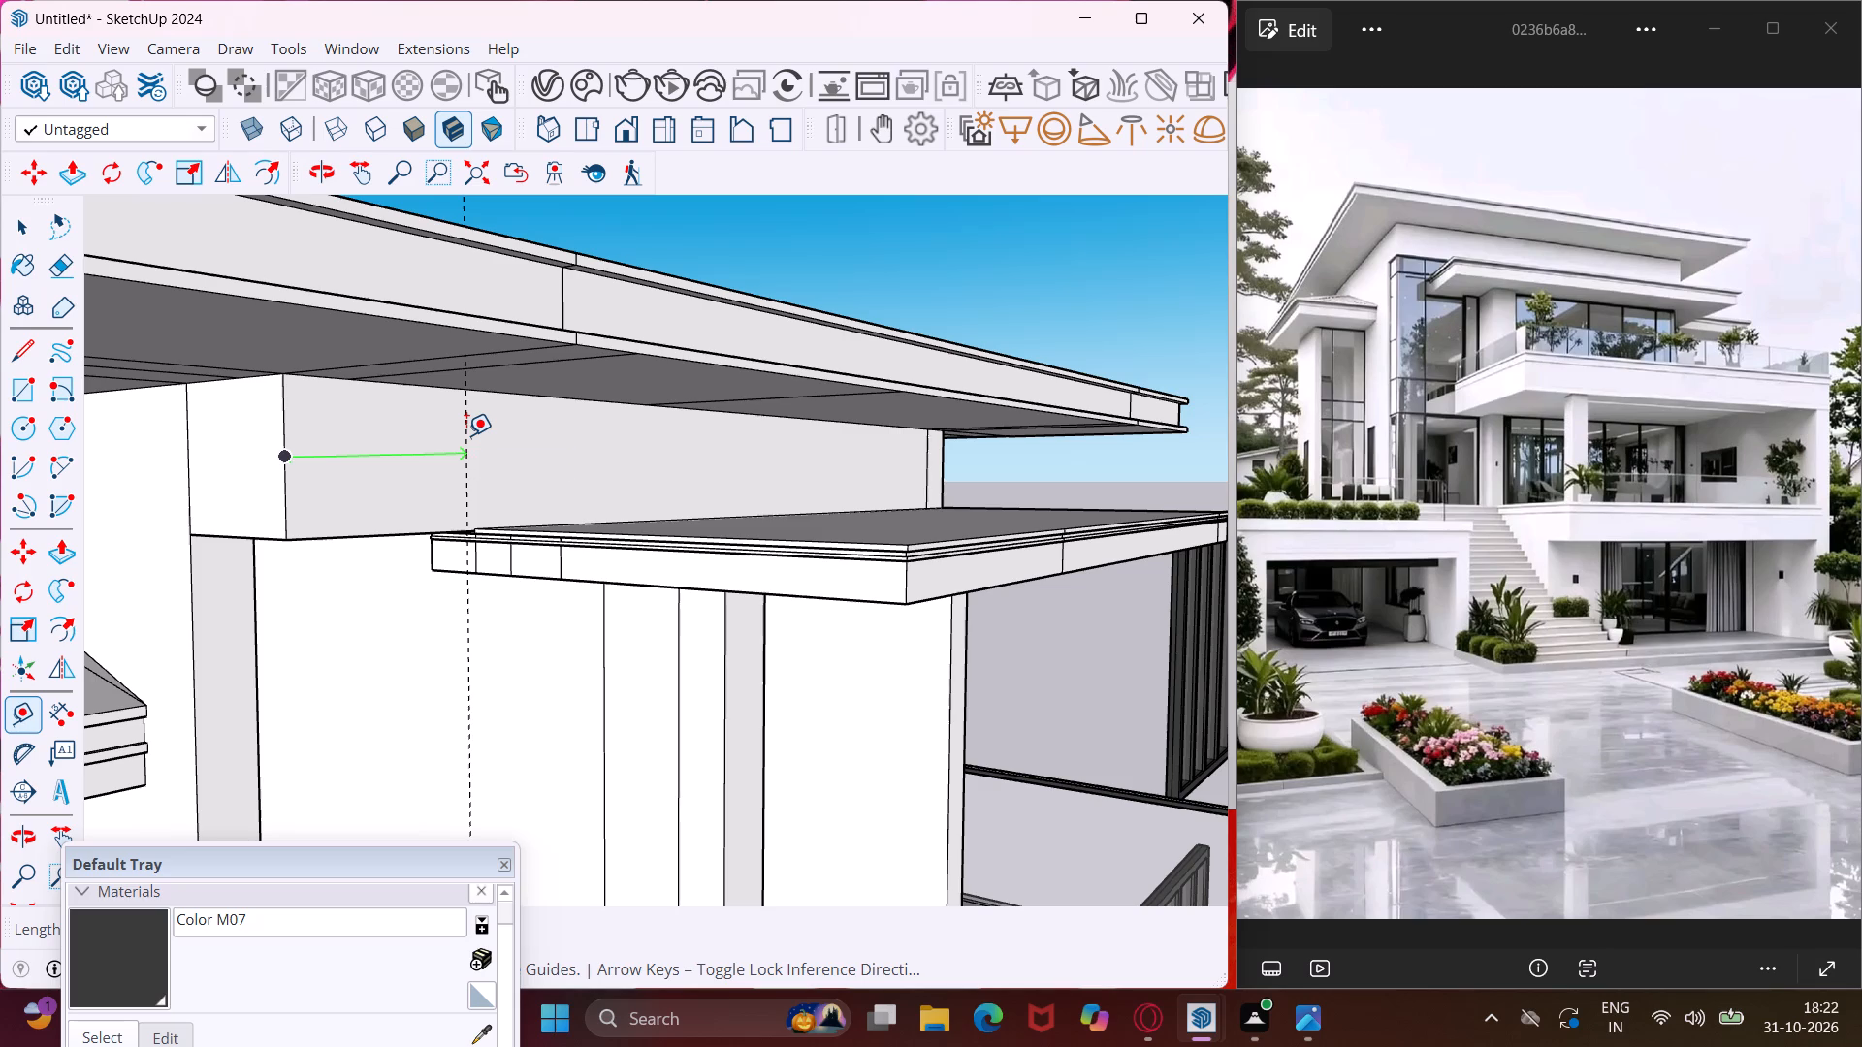
key(apostrophe)
key(Return)
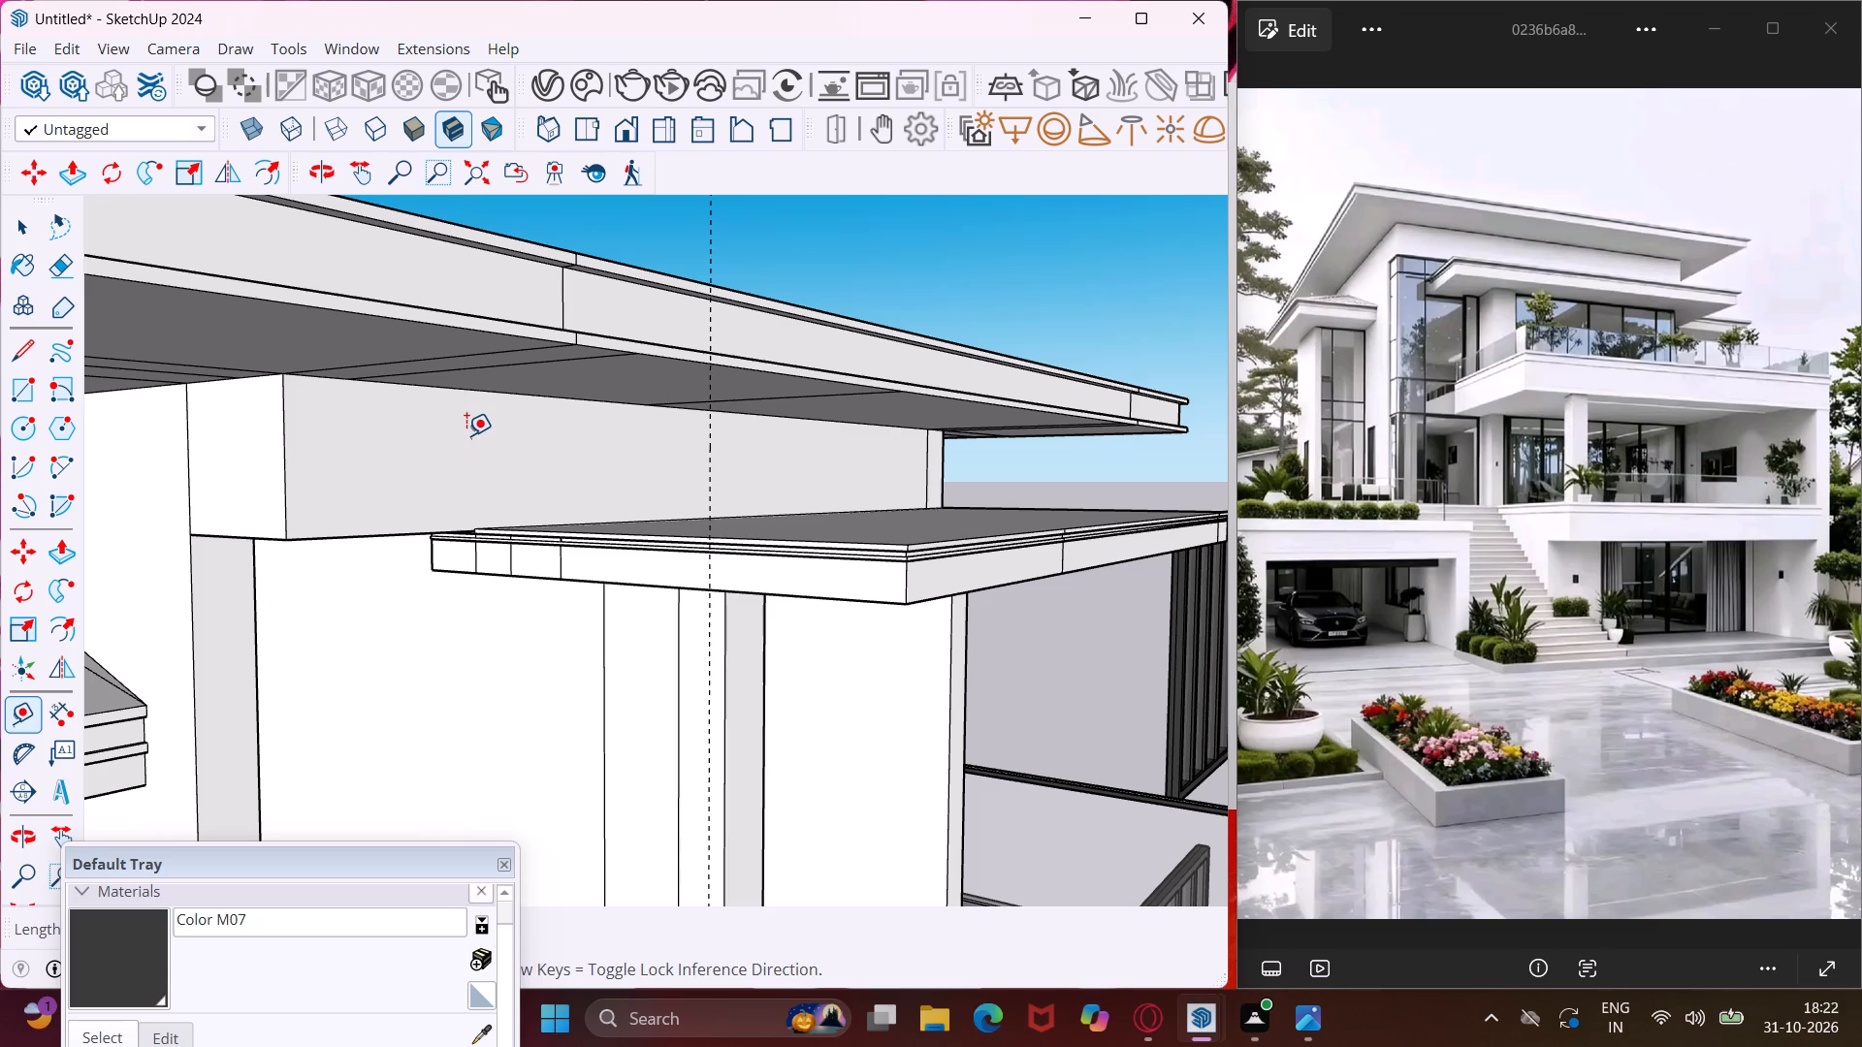
middle_drag(399, 490, 390, 495)
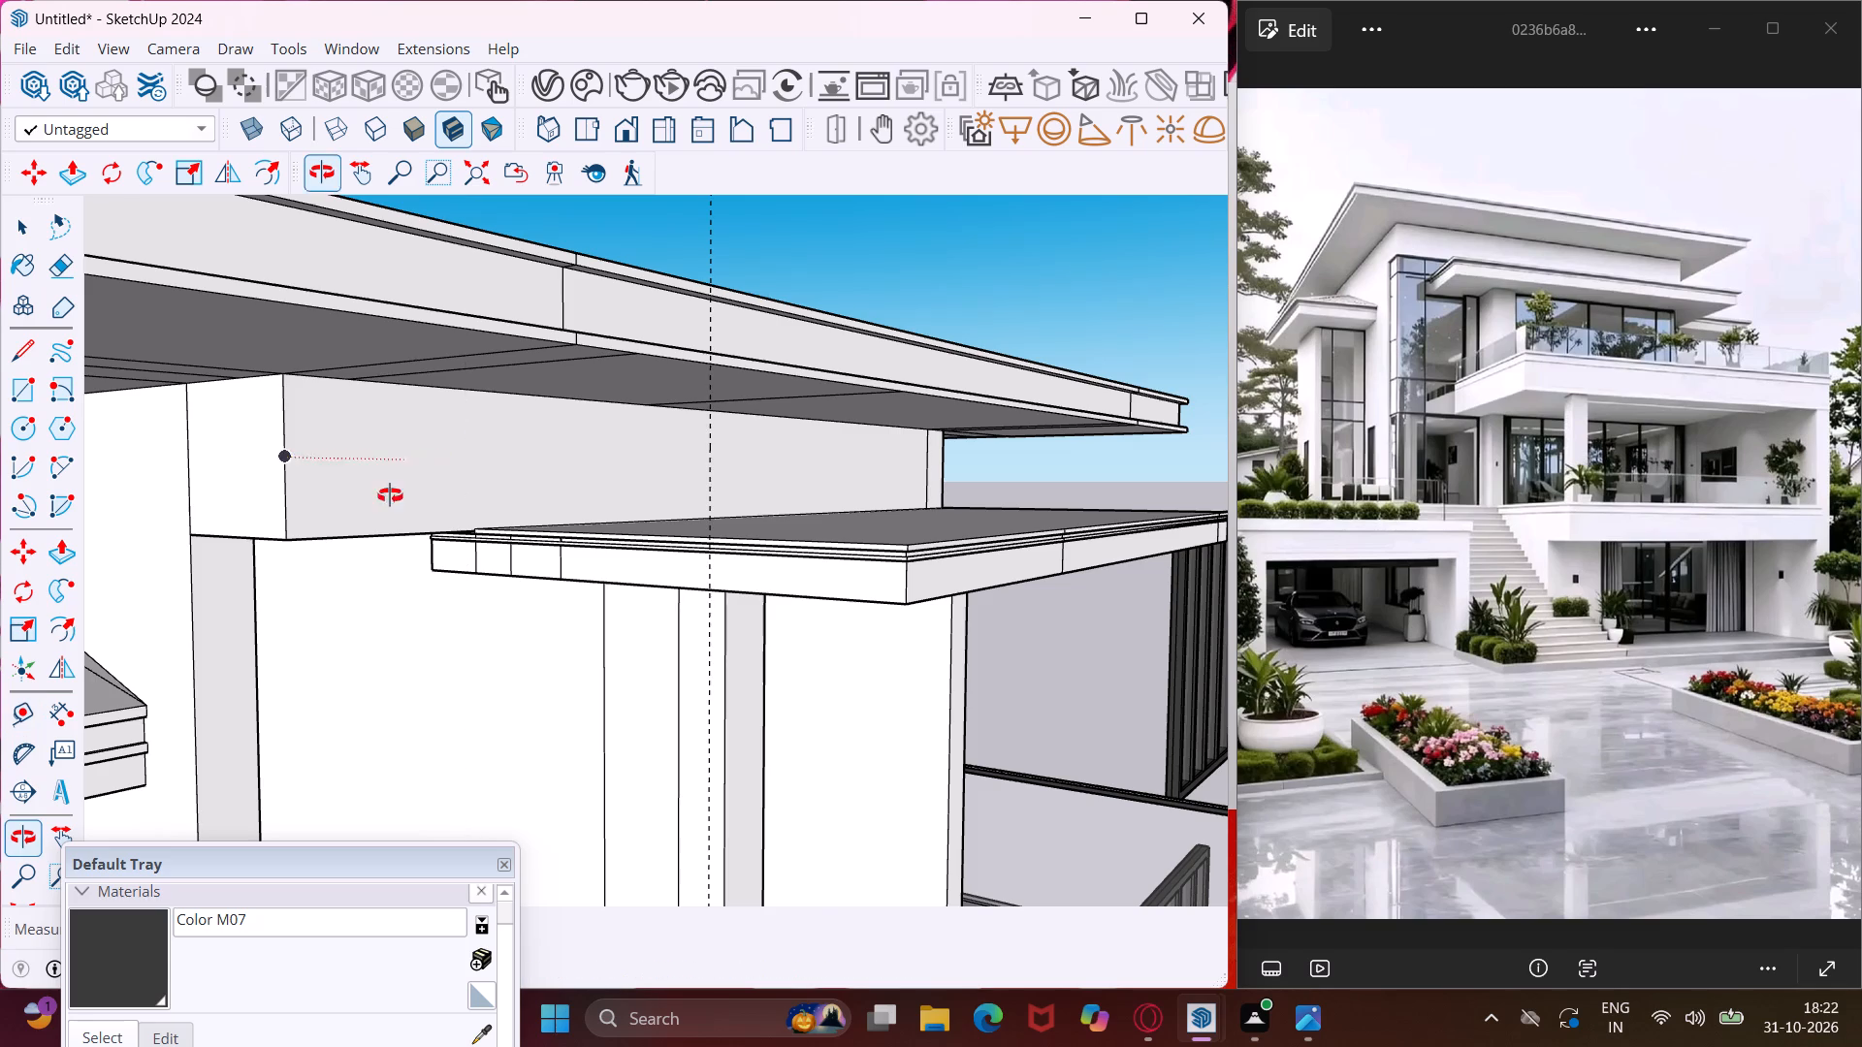
Replace the last guide with a new vertical guide 5' from the corner edge on the long wall face under the main roof.
middle_drag(390, 495, 345, 523)
key(ctrl+z)
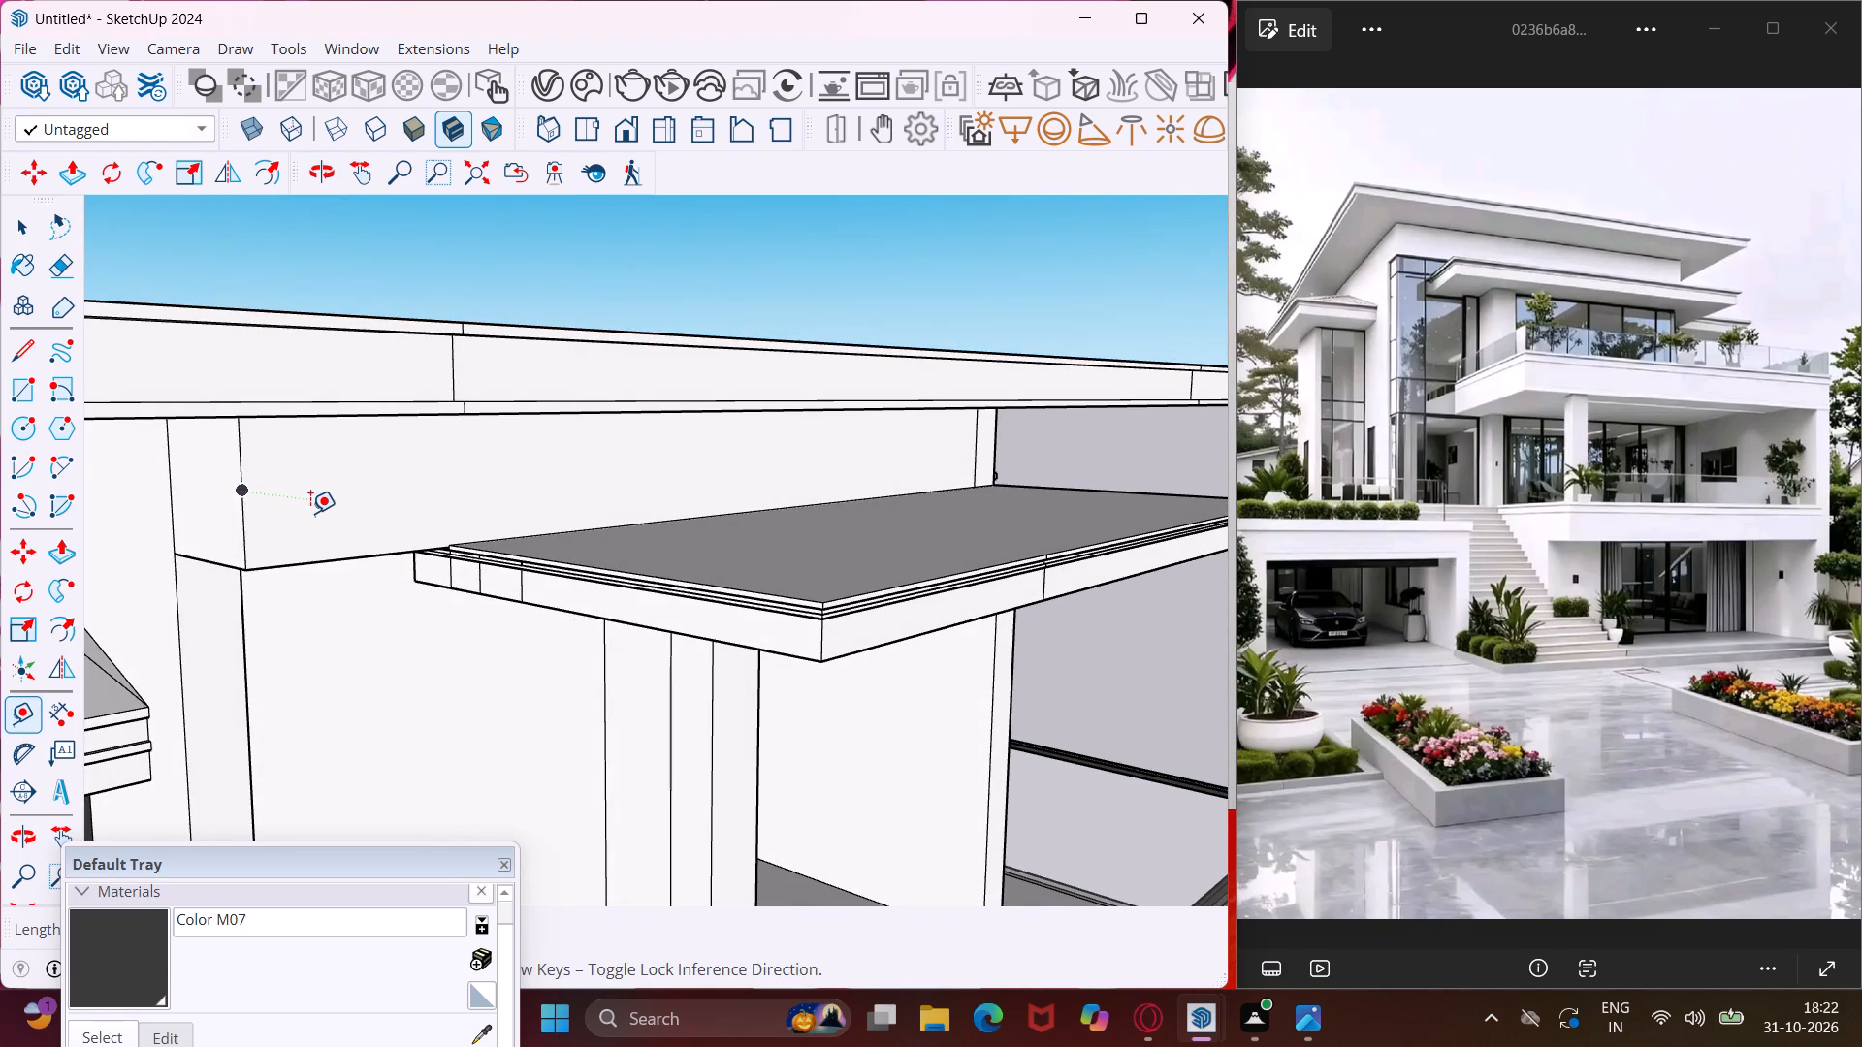
scroll(263, 495, up, 3)
key(Escape)
click(237, 540)
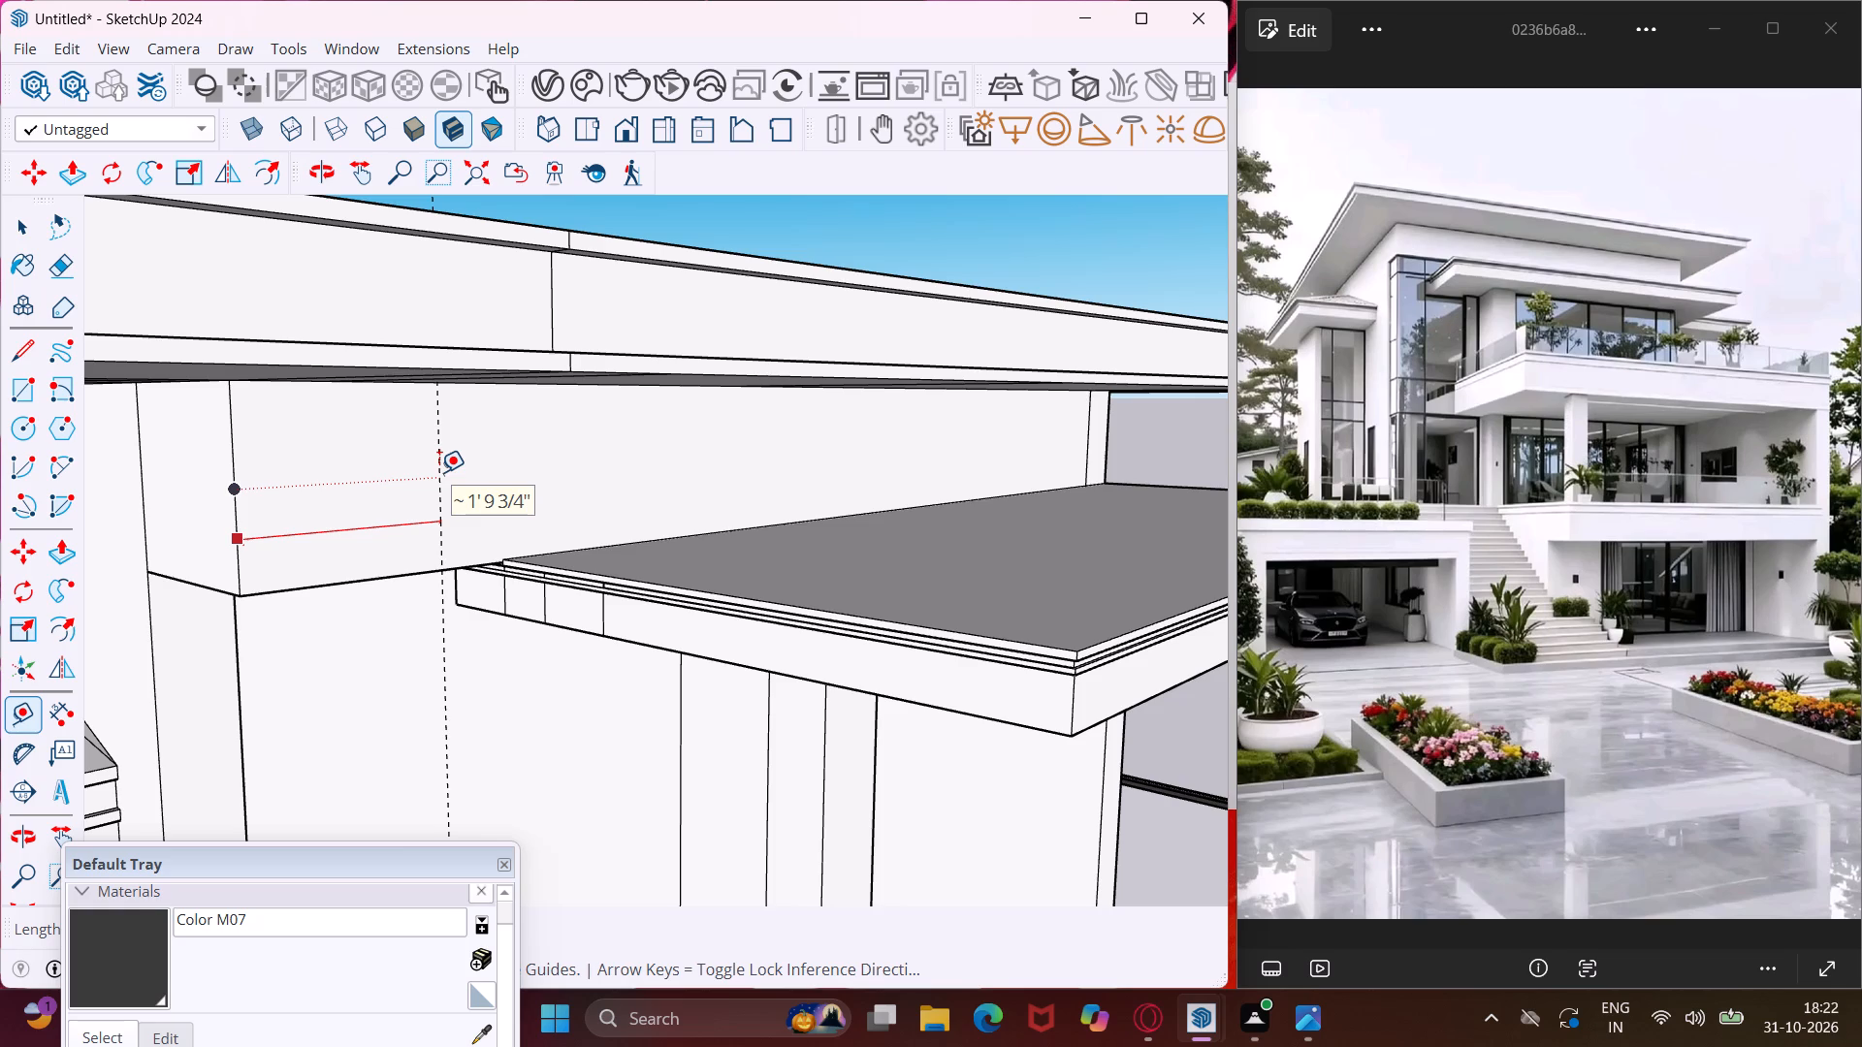
text(5')
key(Return)
key(Escape)
key(space)
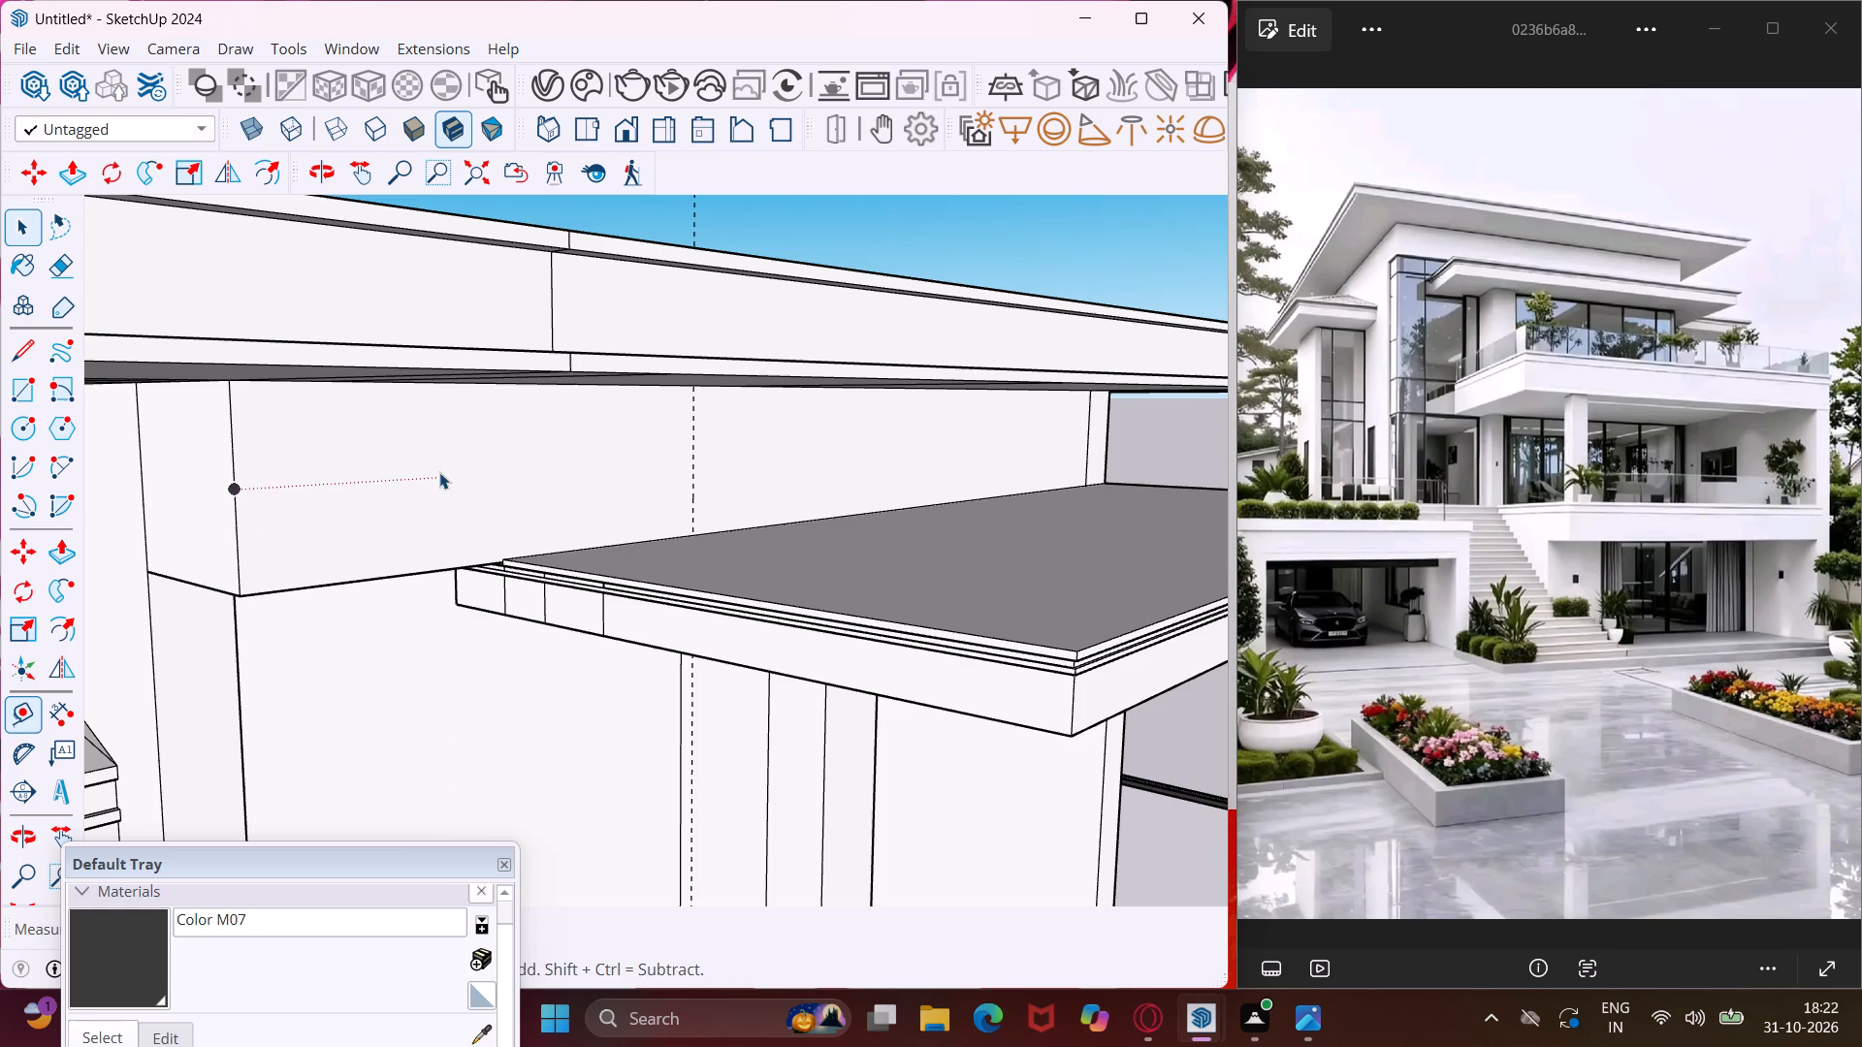
Draw a vertical line along the guide on the wall face, from the canopy slab up to the roof underside.
middle_drag(439, 472, 444, 365)
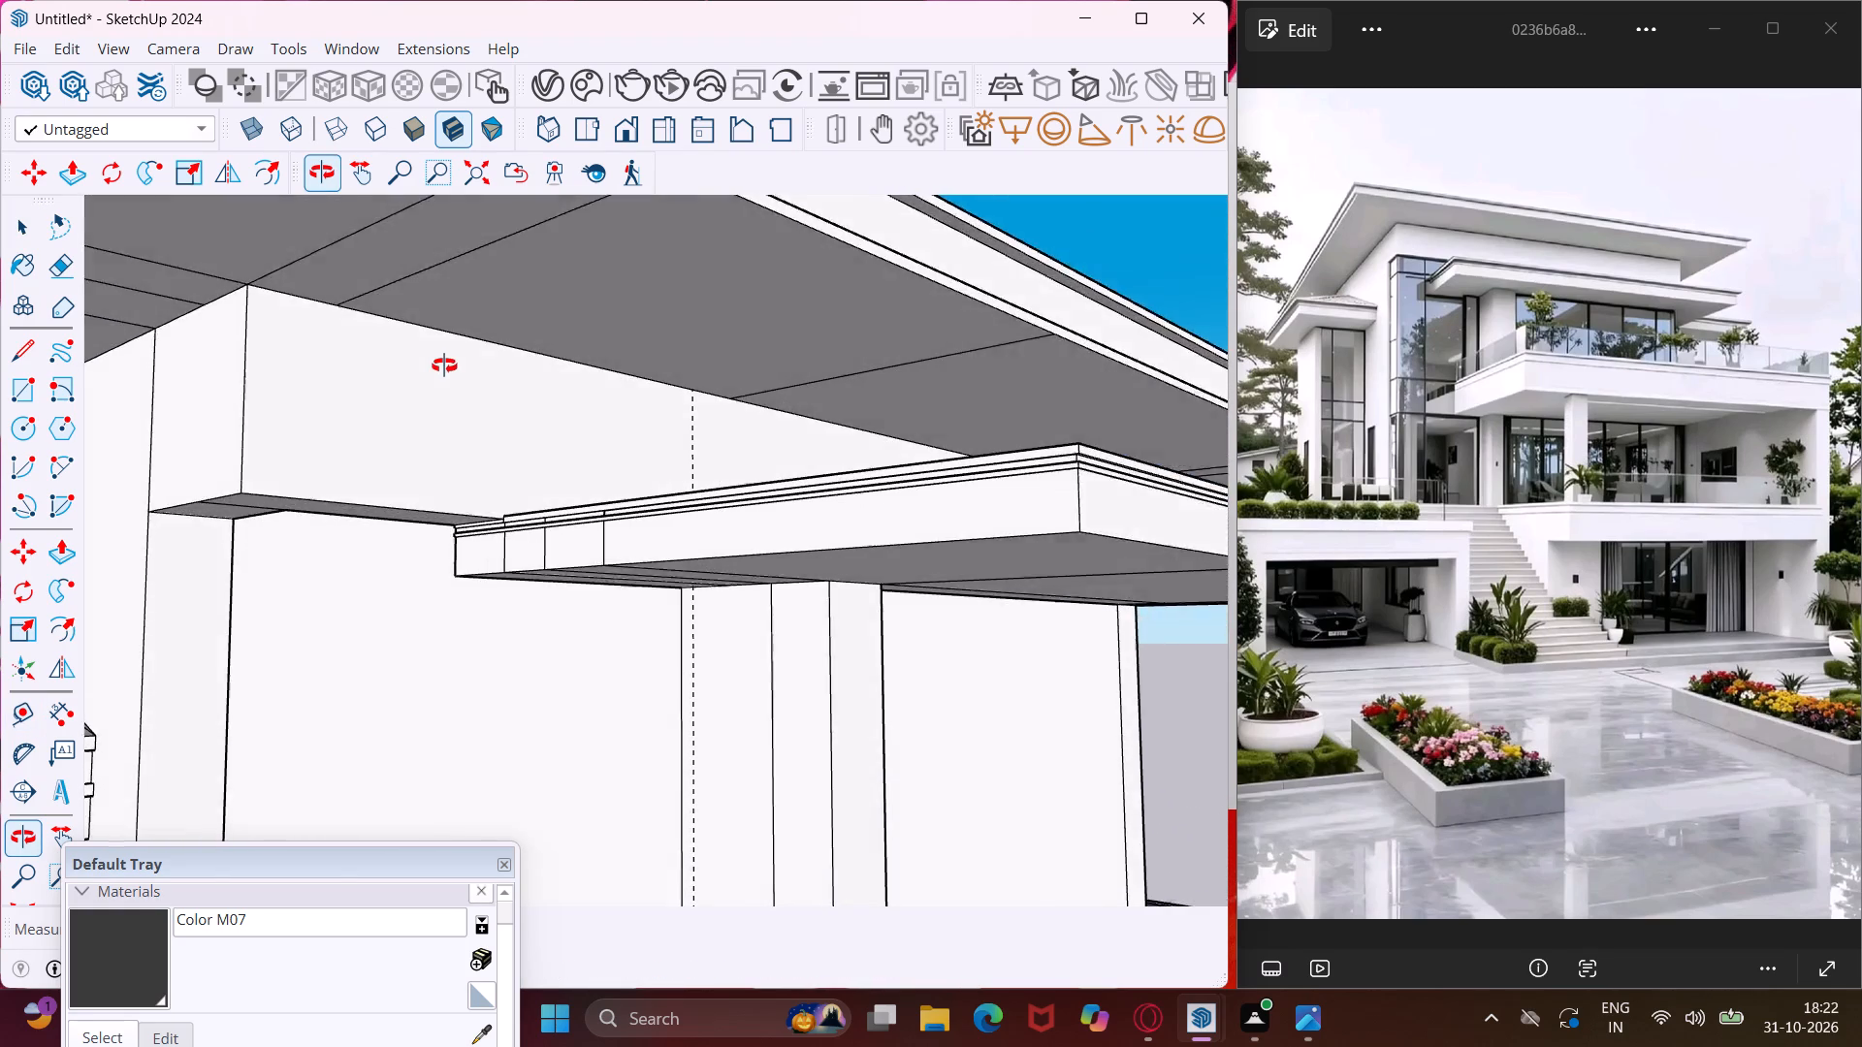
middle_drag(444, 365, 496, 330)
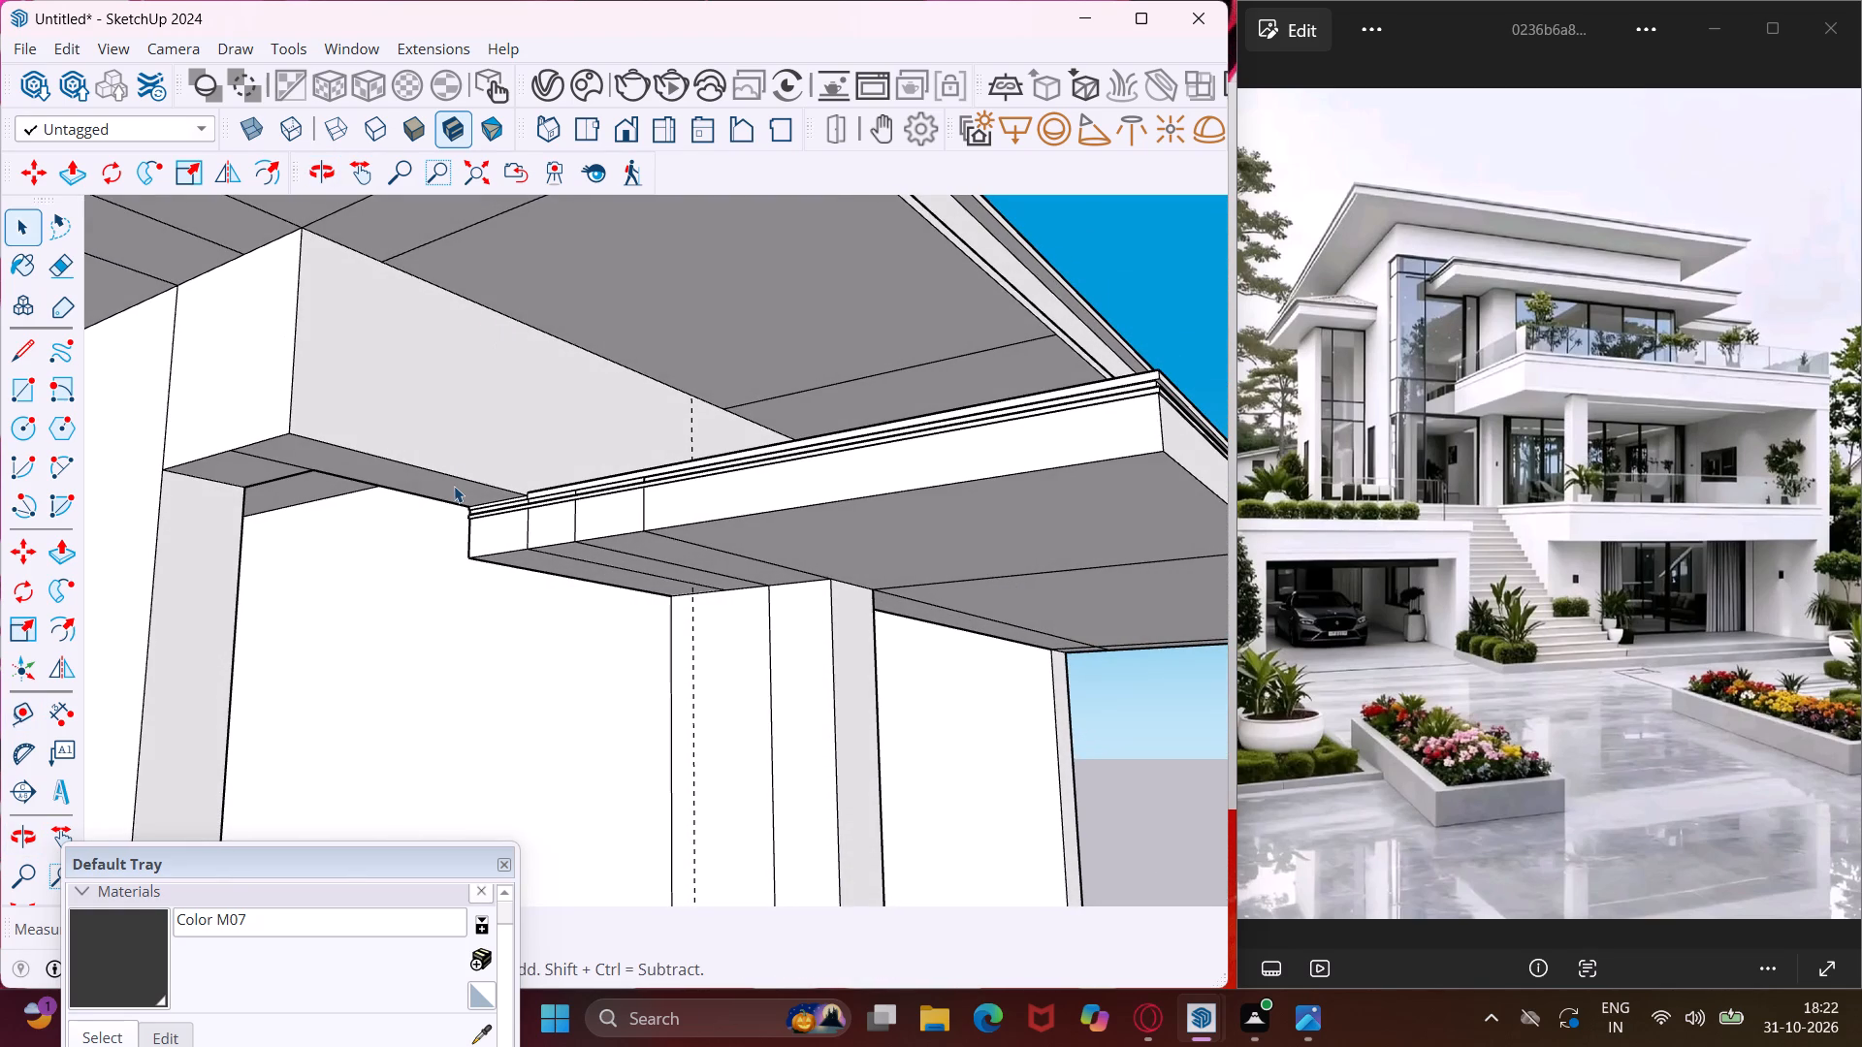
middle_drag(454, 486, 423, 544)
middle_drag(423, 544, 402, 576)
click(8, 345)
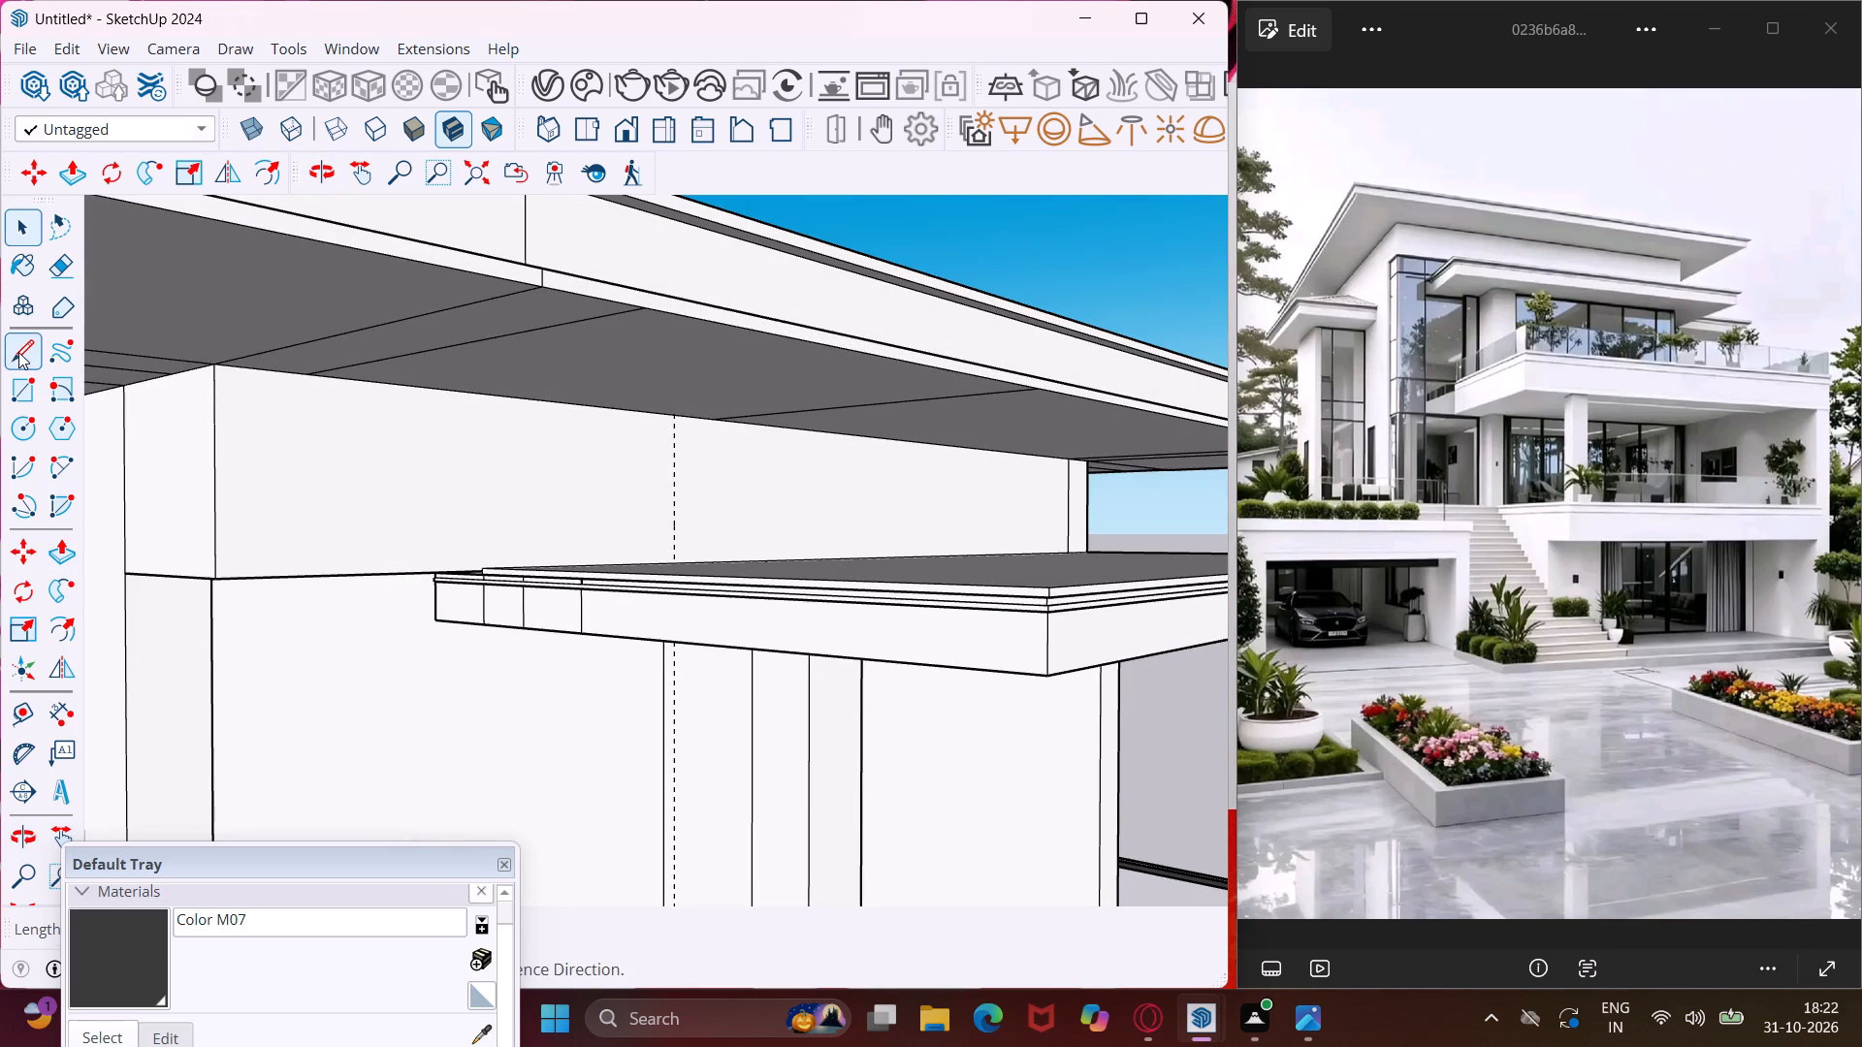
middle_drag(755, 541, 708, 577)
scroll(679, 568, up, 3)
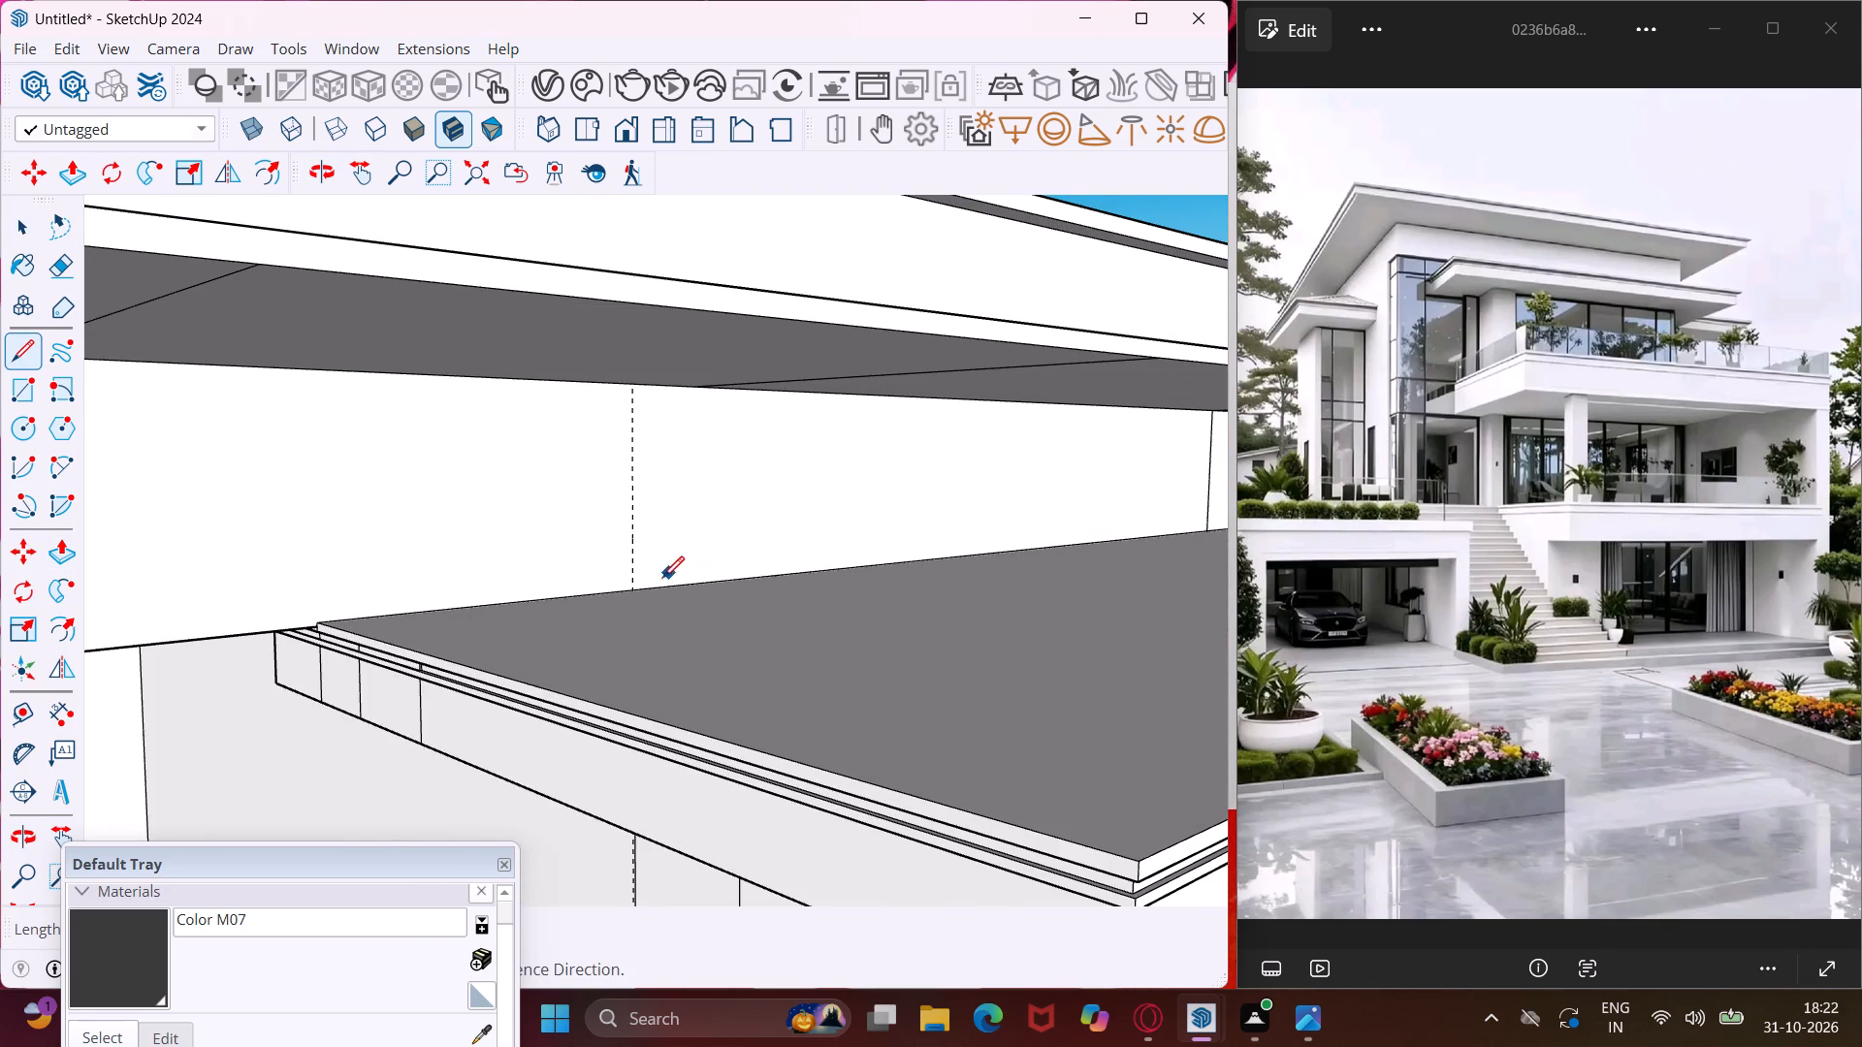
click(638, 590)
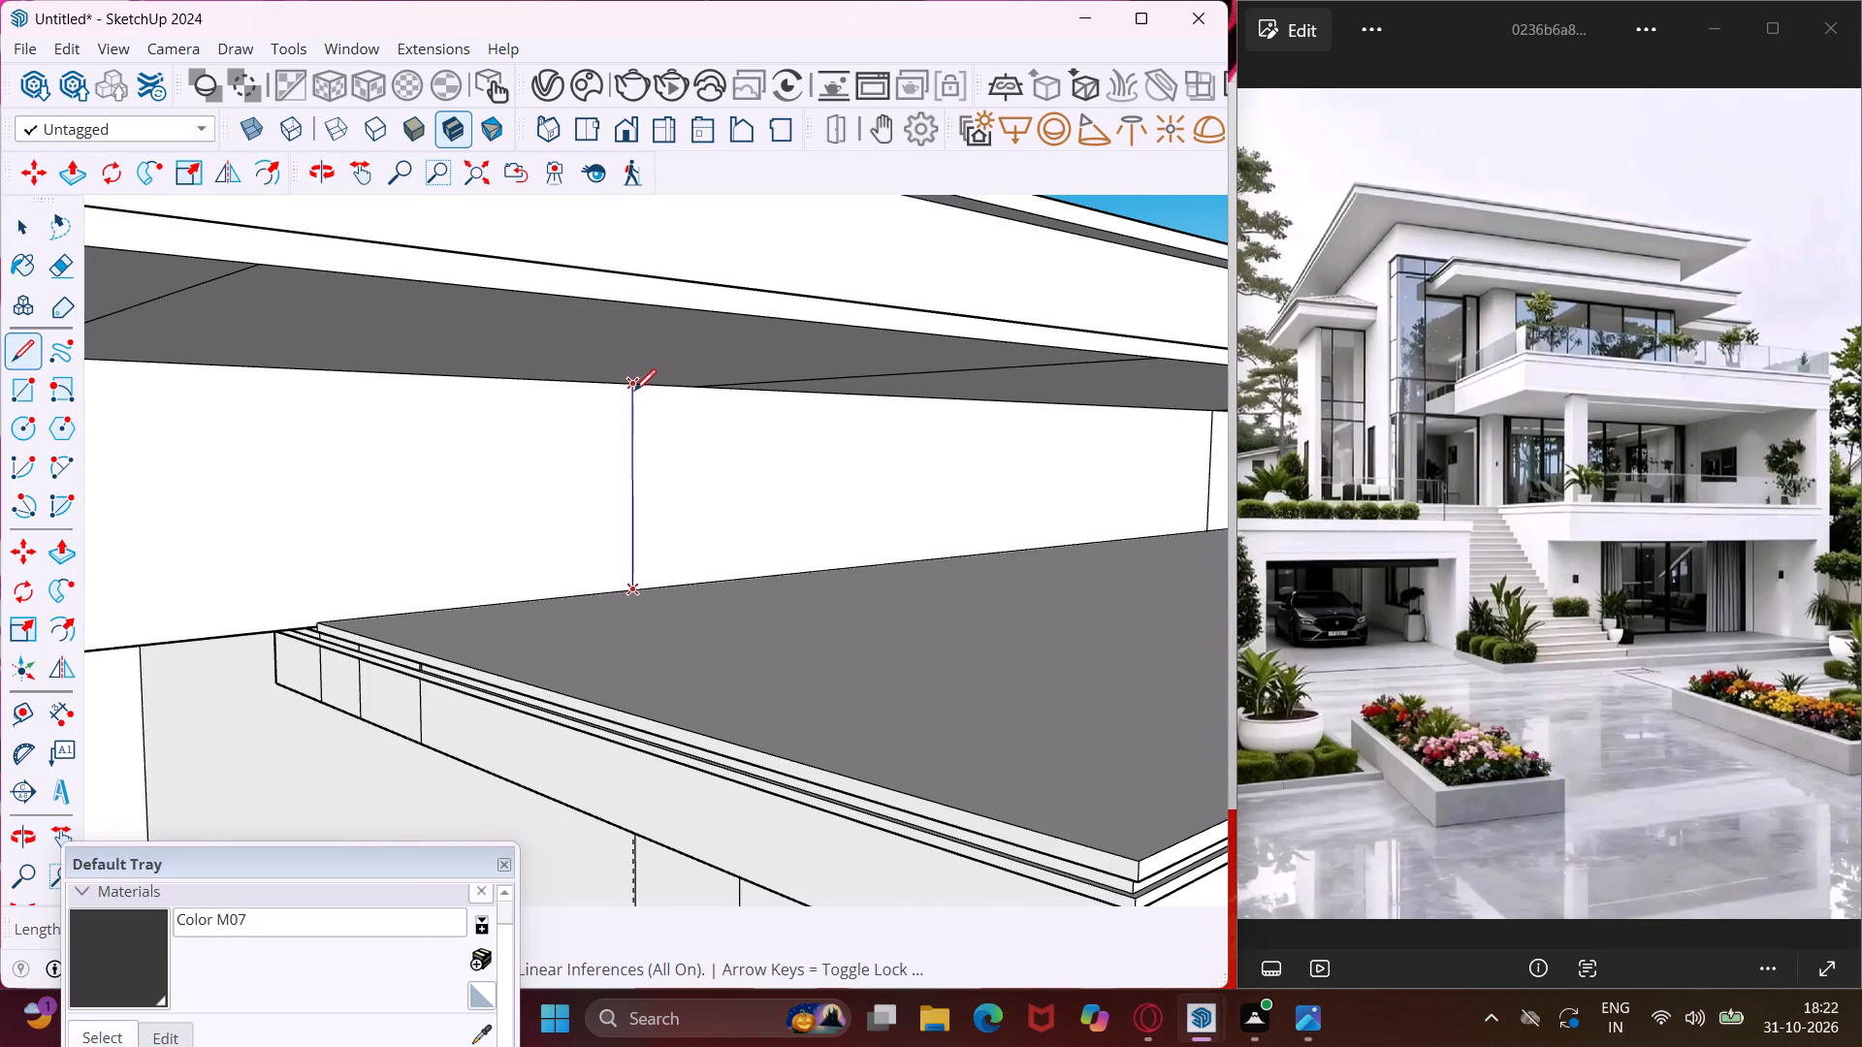
click(634, 391)
key(Escape)
key(space)
Push the underside strip of the long wall beside the canopy slab up partway towards the main roof.
scroll(562, 492, up, 1)
middle_drag(562, 492, 698, 376)
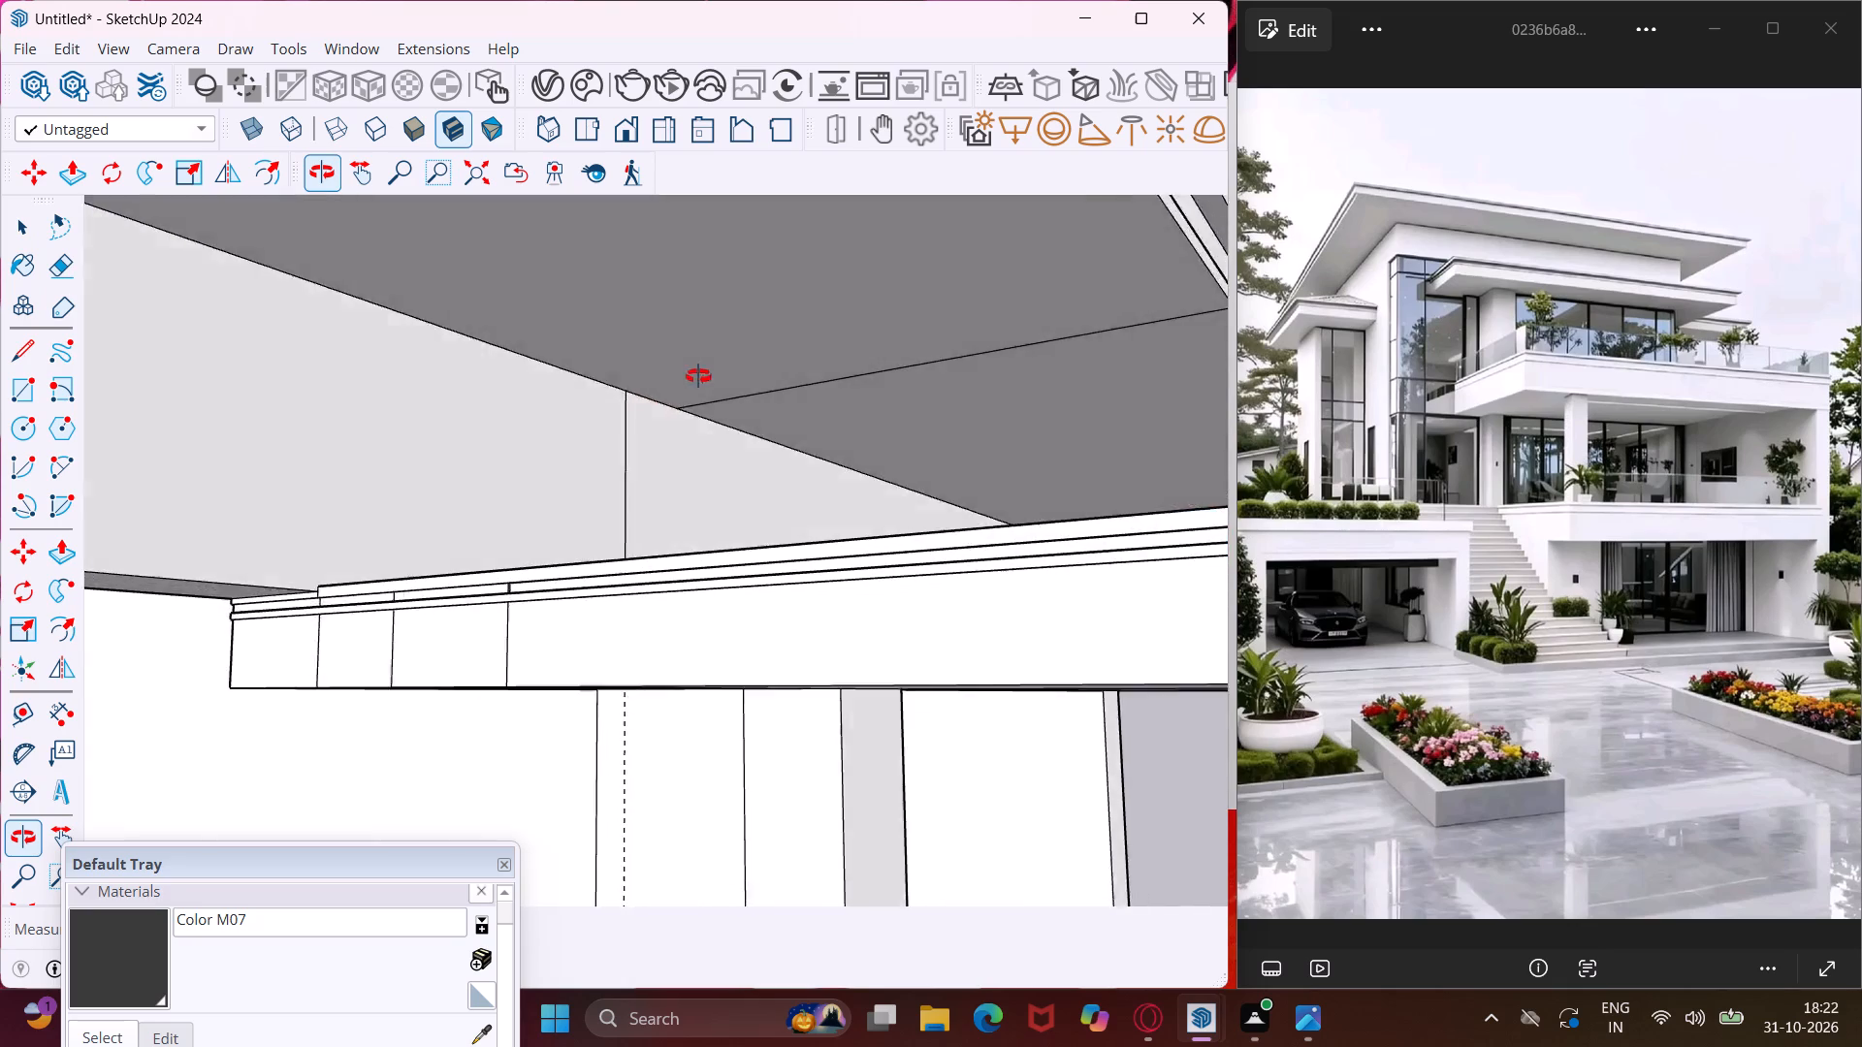
middle_drag(698, 376, 832, 336)
click(396, 513)
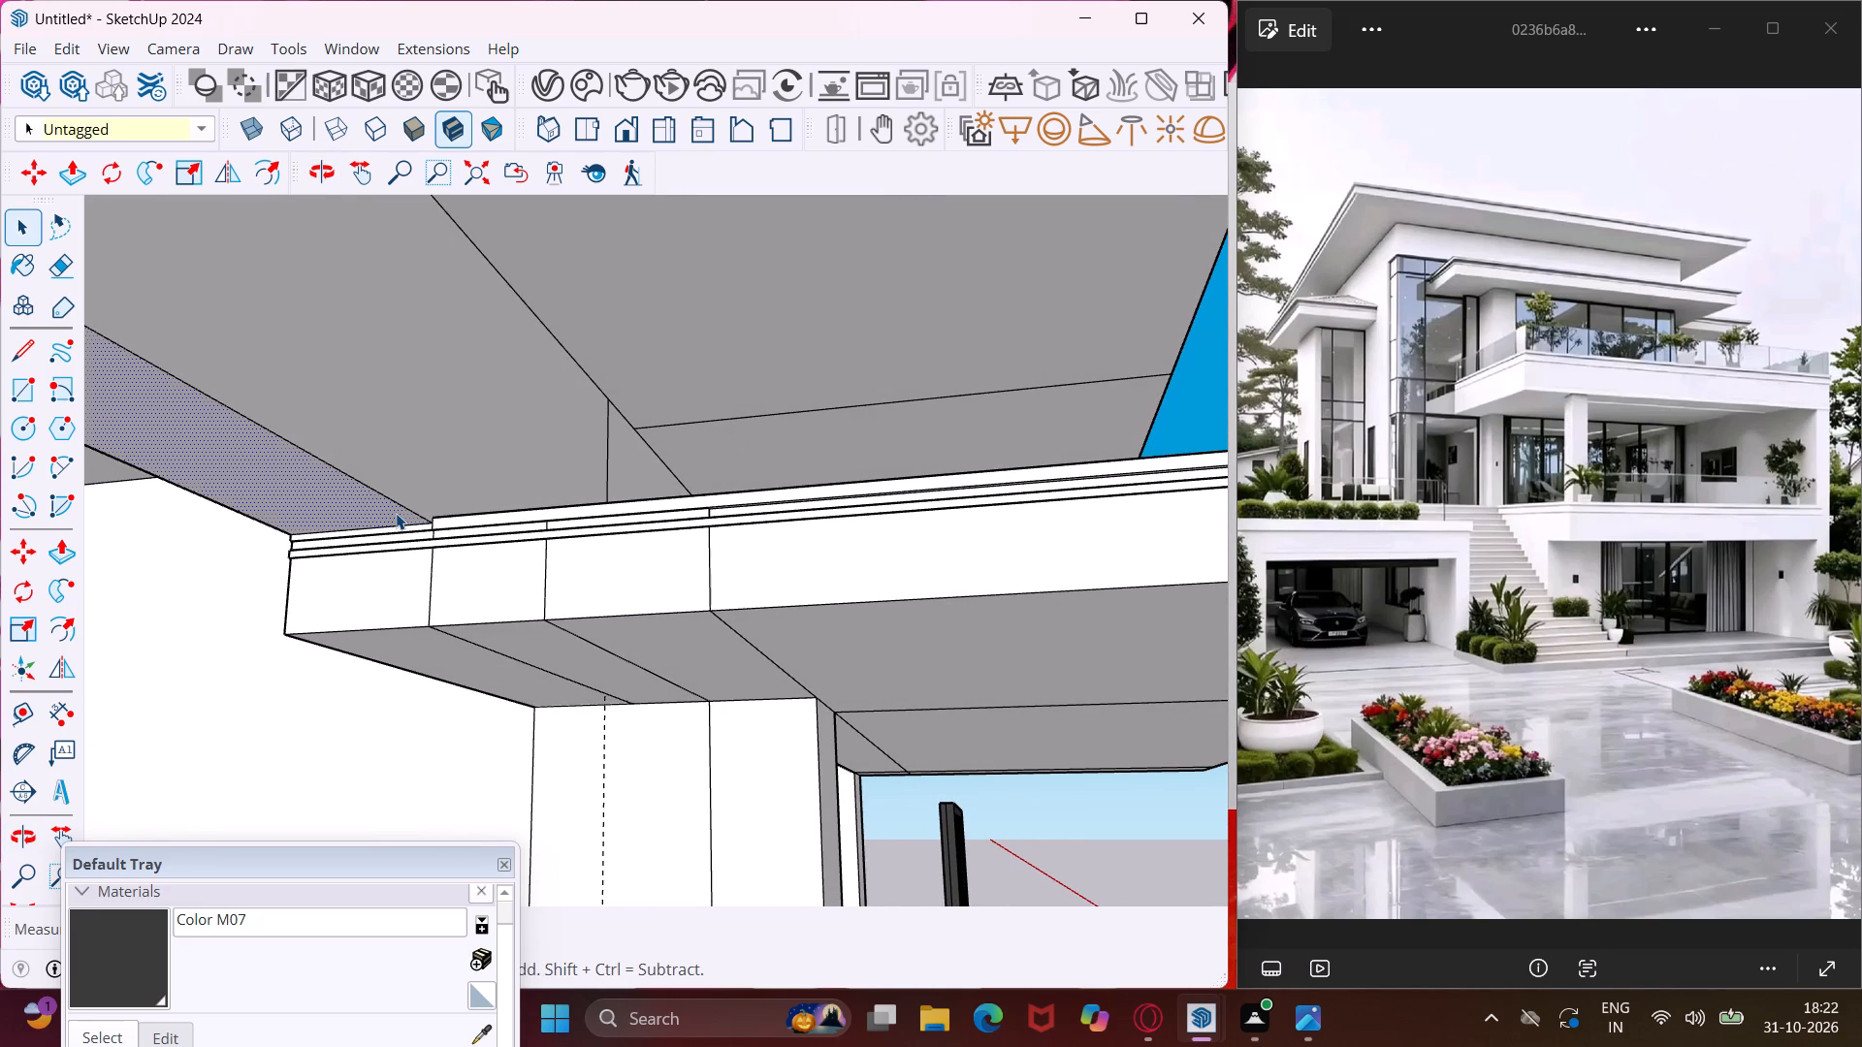
key(p)
click(396, 513)
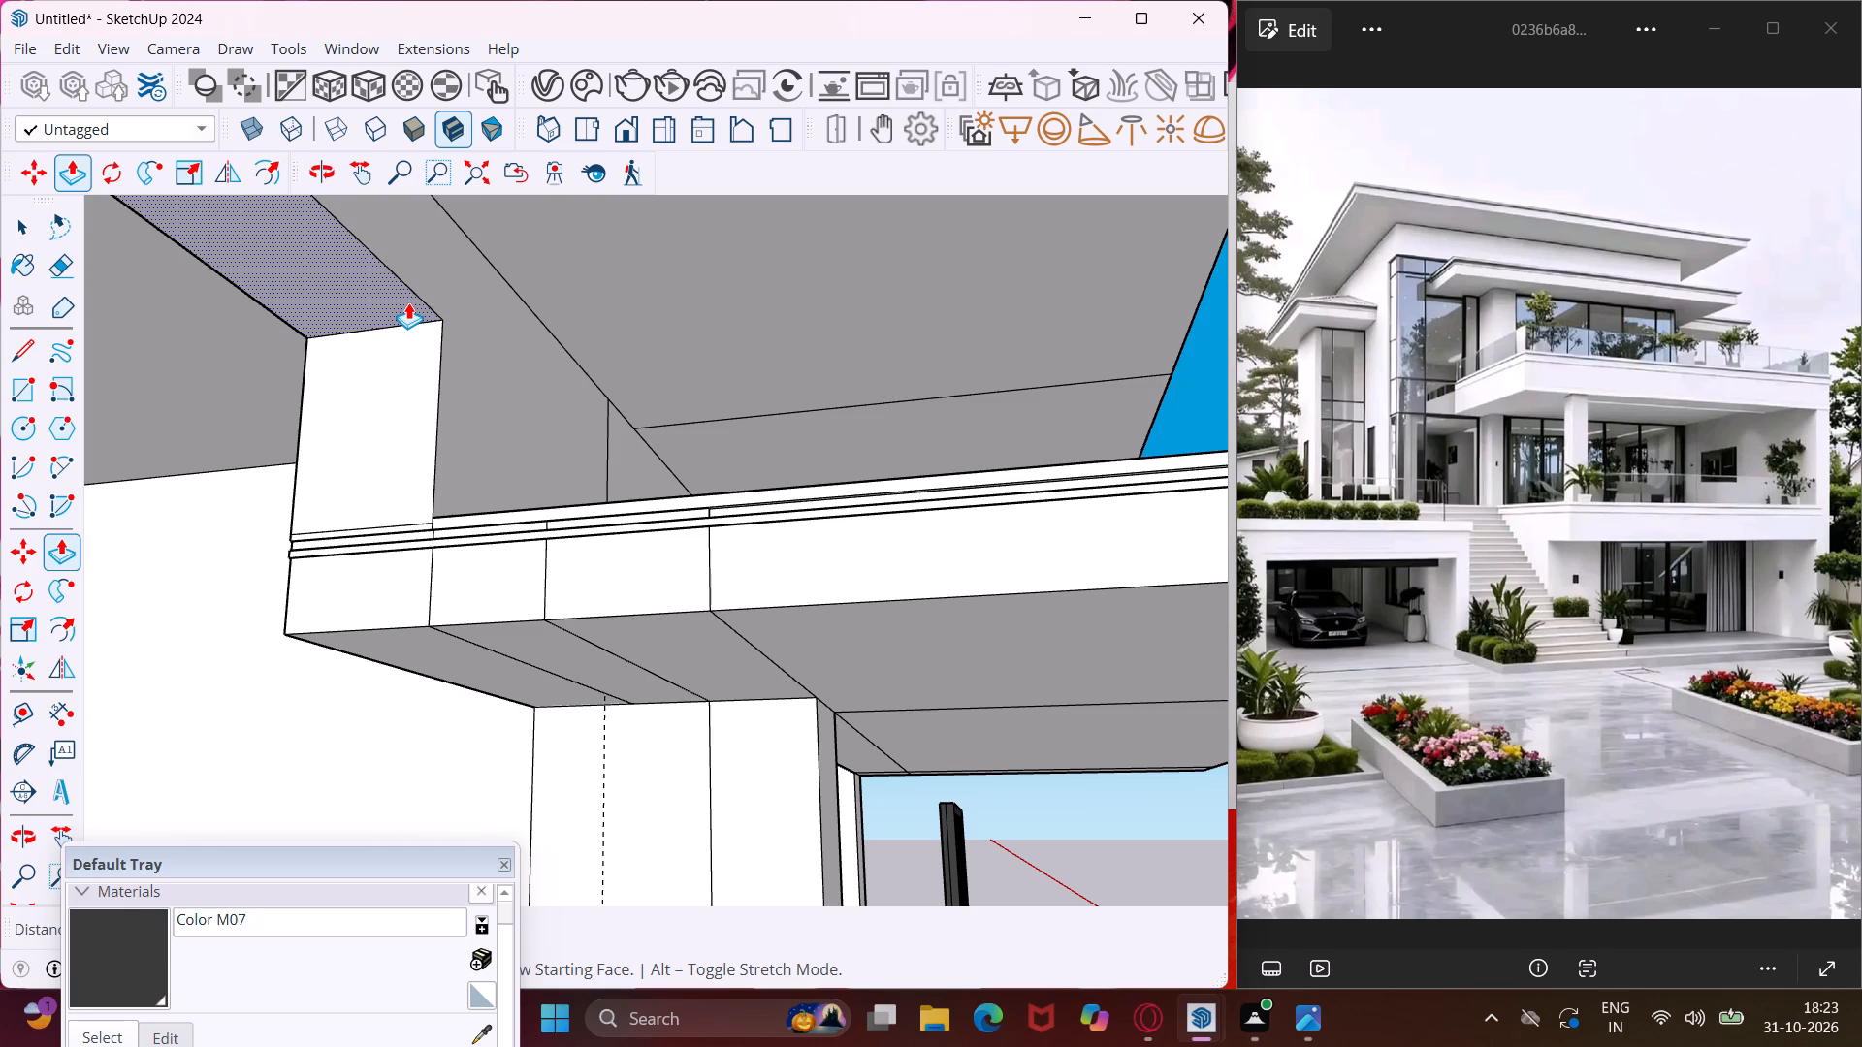
click(408, 302)
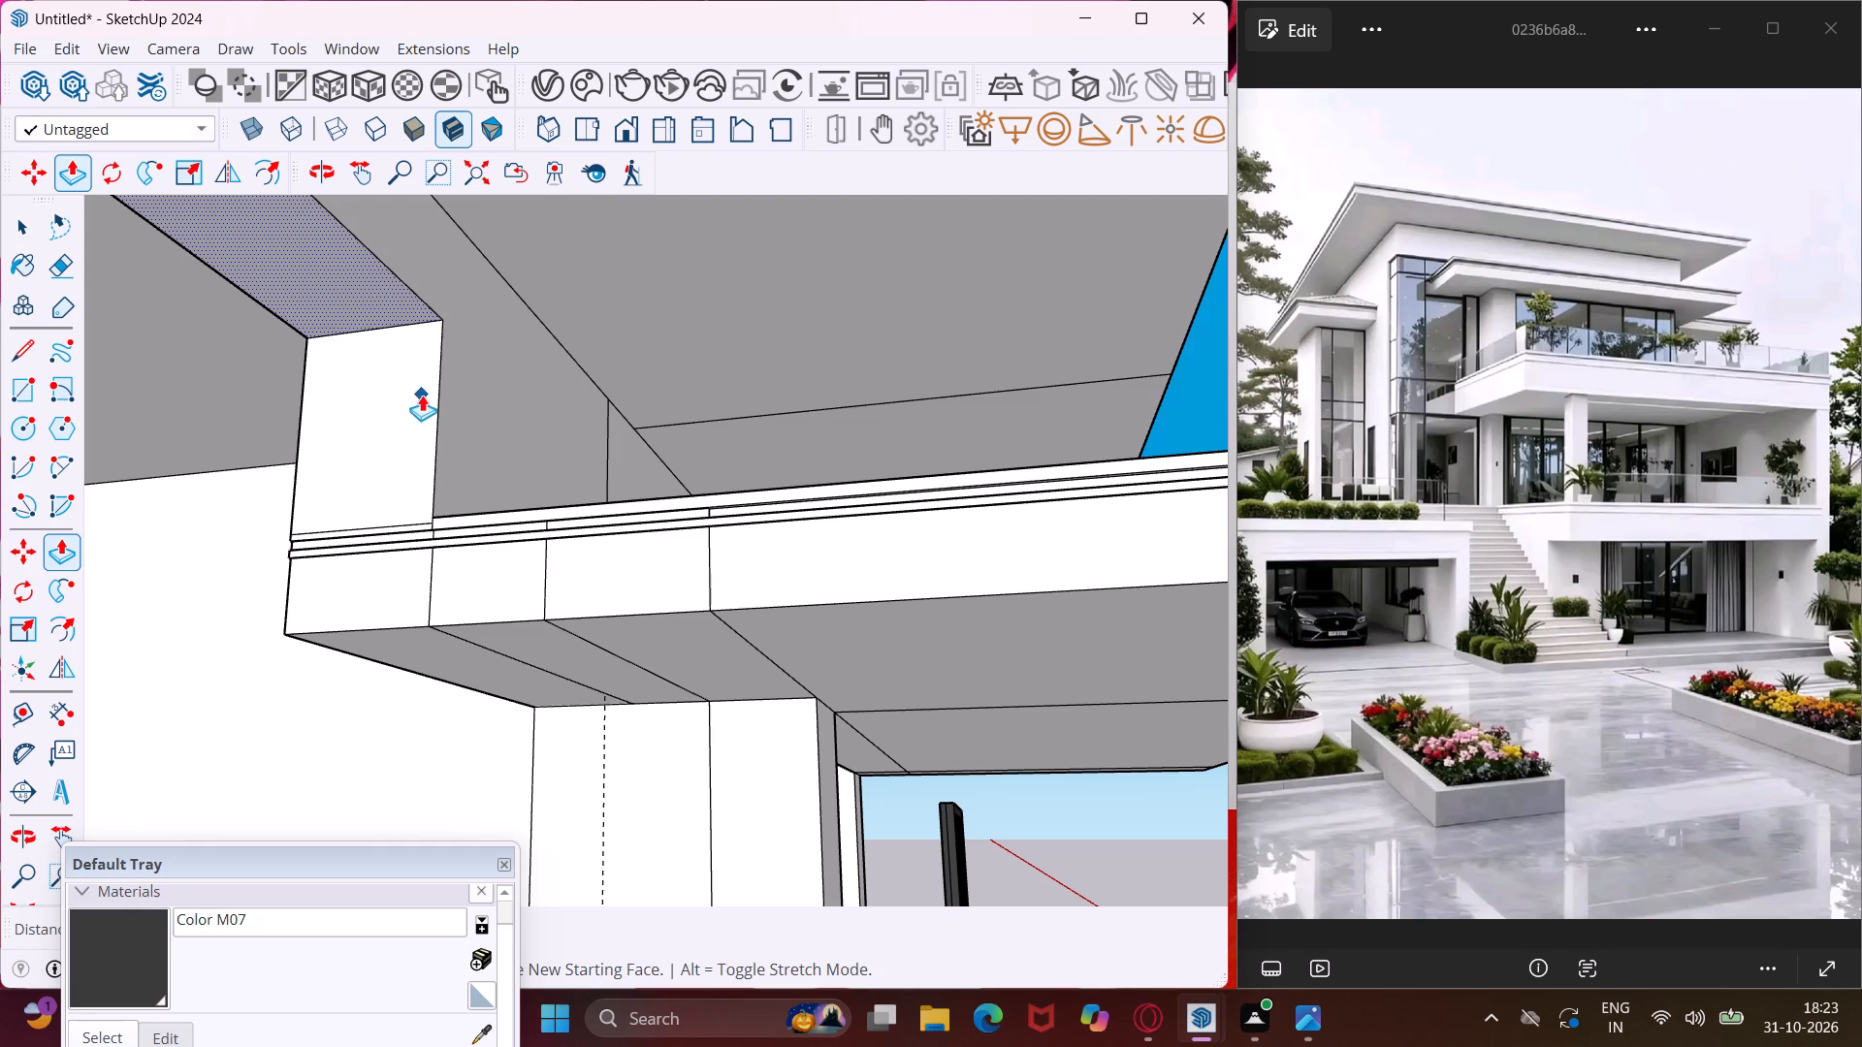
key(Escape)
Push the end face of the new notch above the canopy slab back to the vertical line on the wall.
click(416, 423)
middle_drag(476, 411, 412, 513)
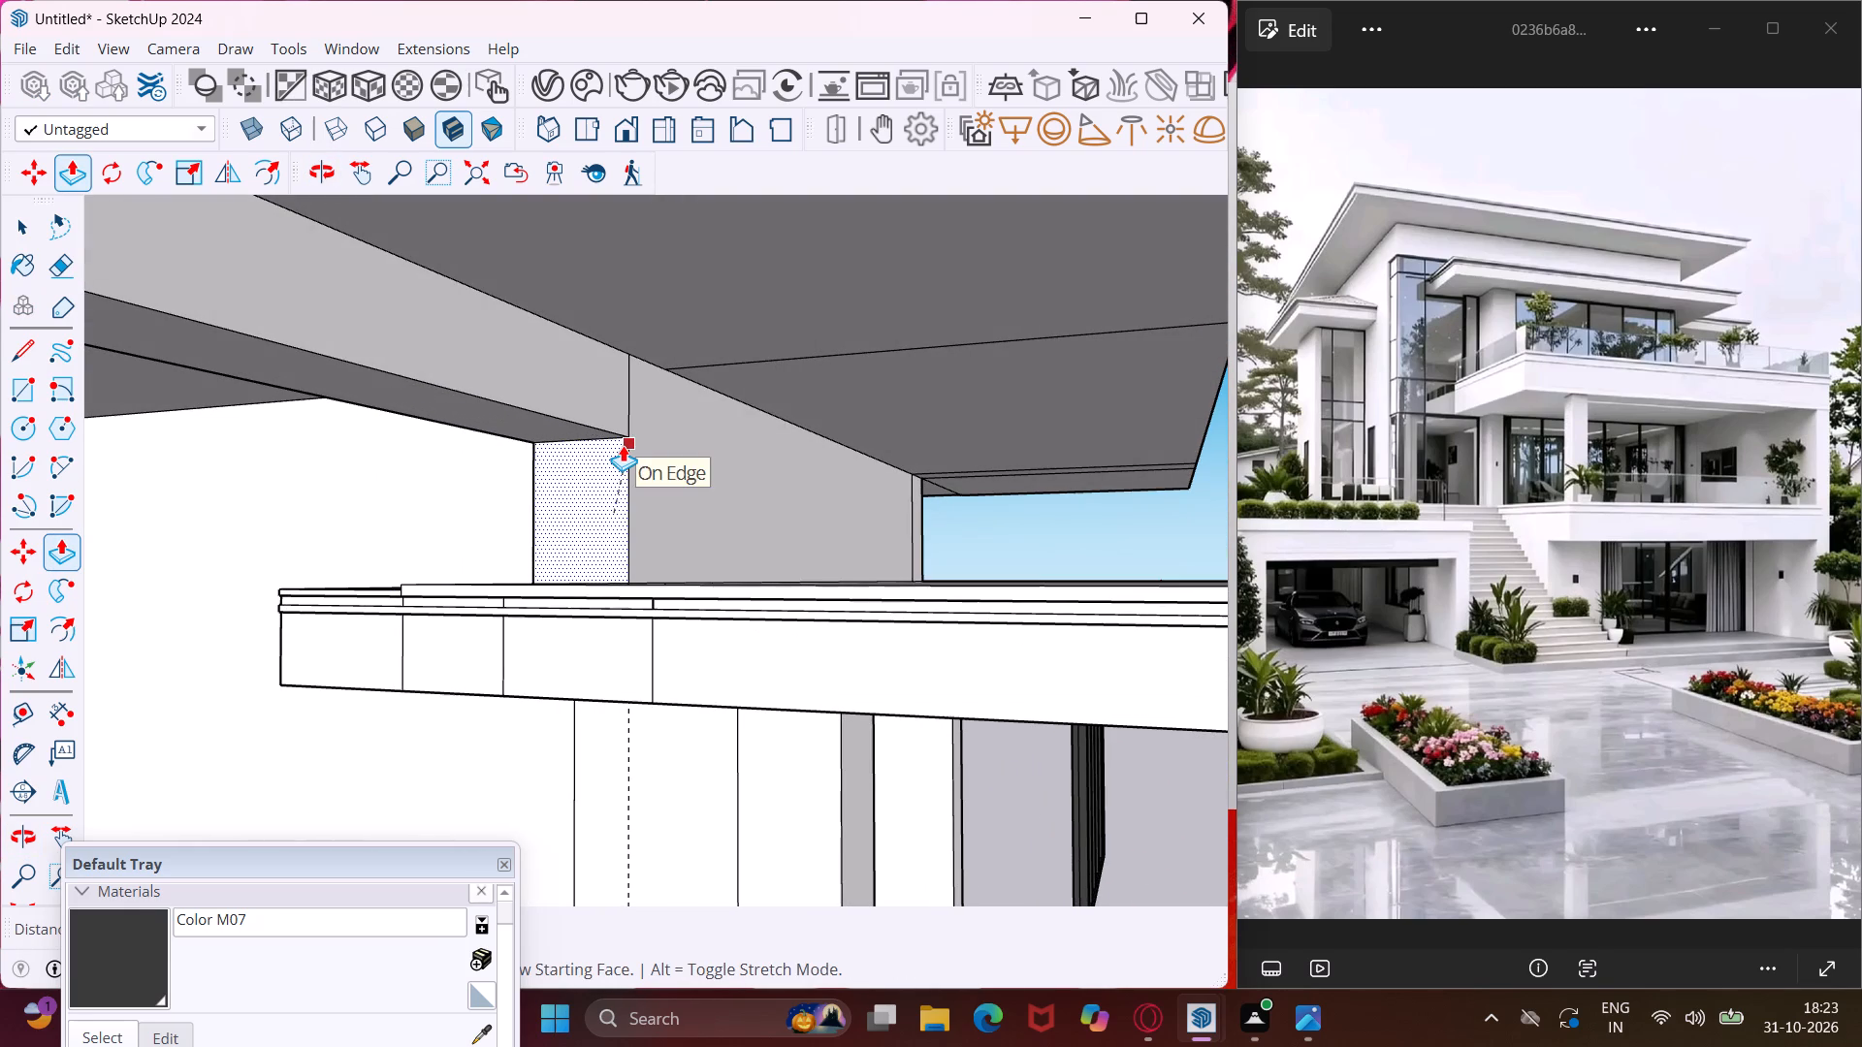
click(623, 445)
key(Escape)
key(space)
Push the side face of the leftover corner block under the roof beam through to the outer face above the column.
scroll(607, 438, down, 14)
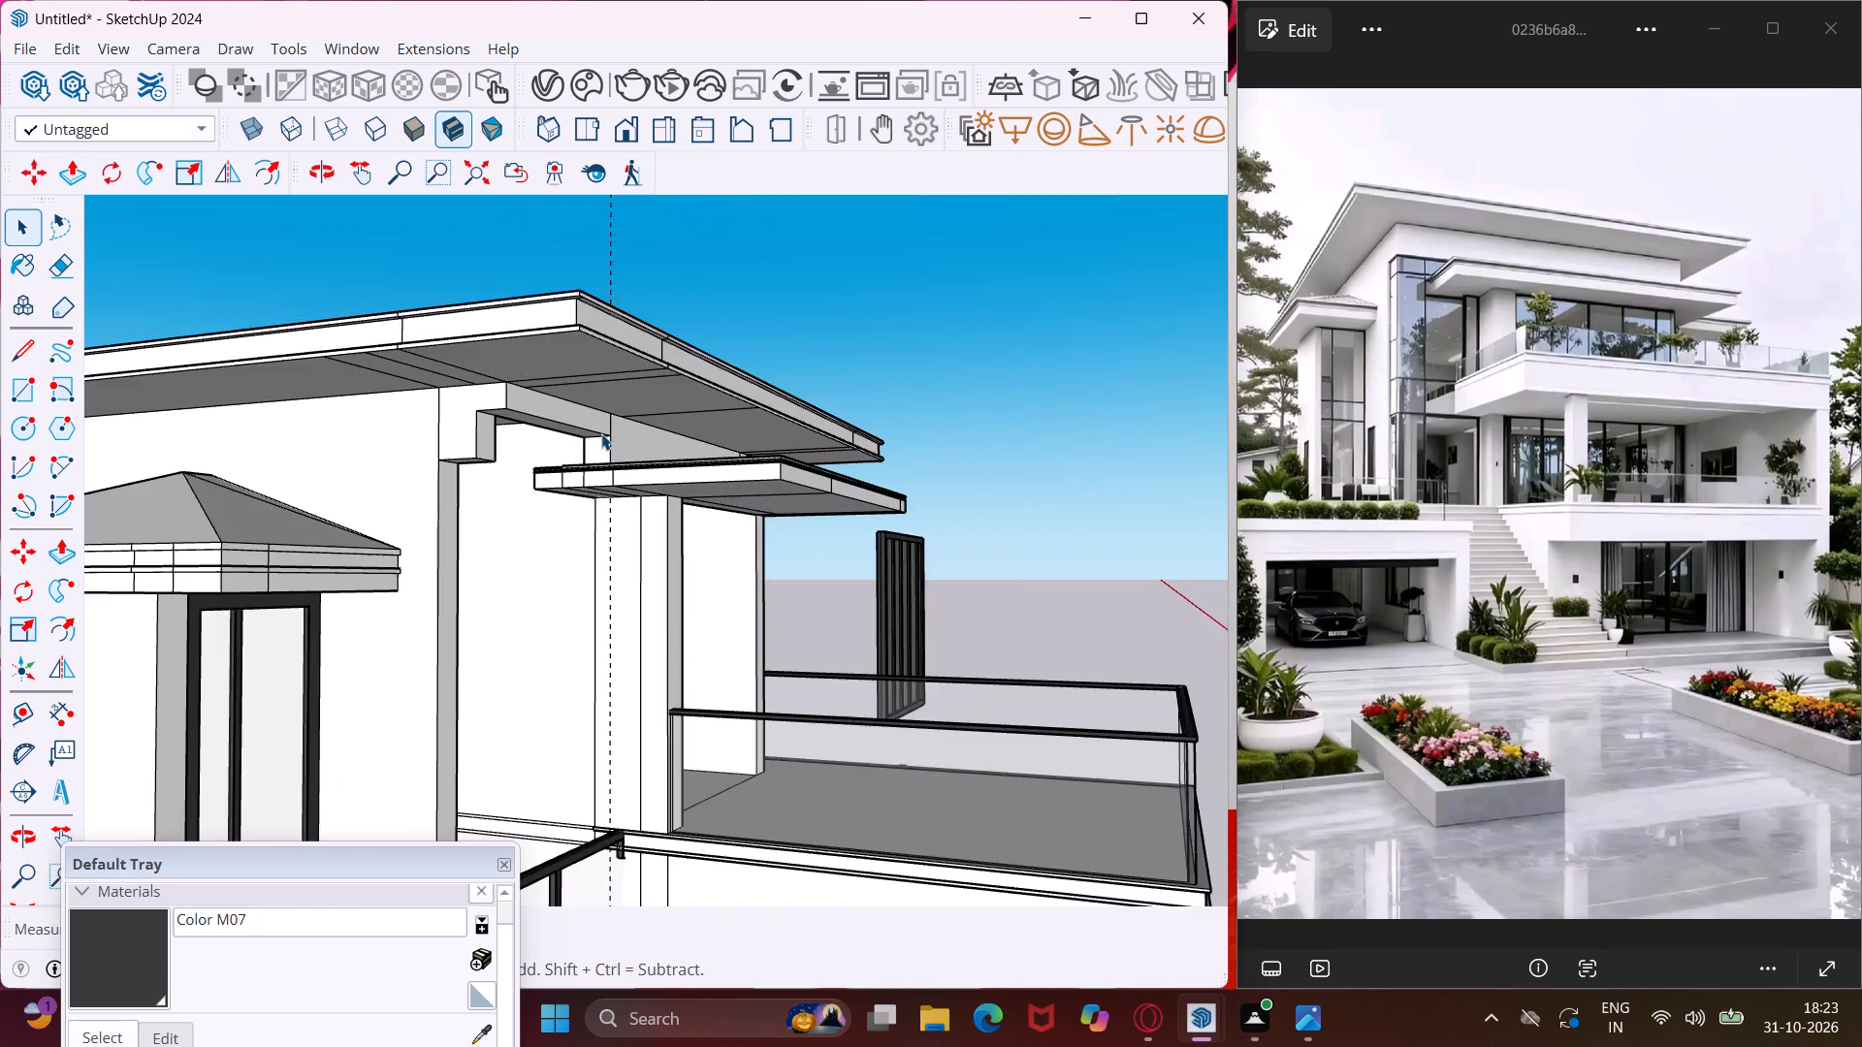
scroll(601, 433, down, 4)
middle_drag(516, 453, 420, 511)
scroll(468, 476, up, 5)
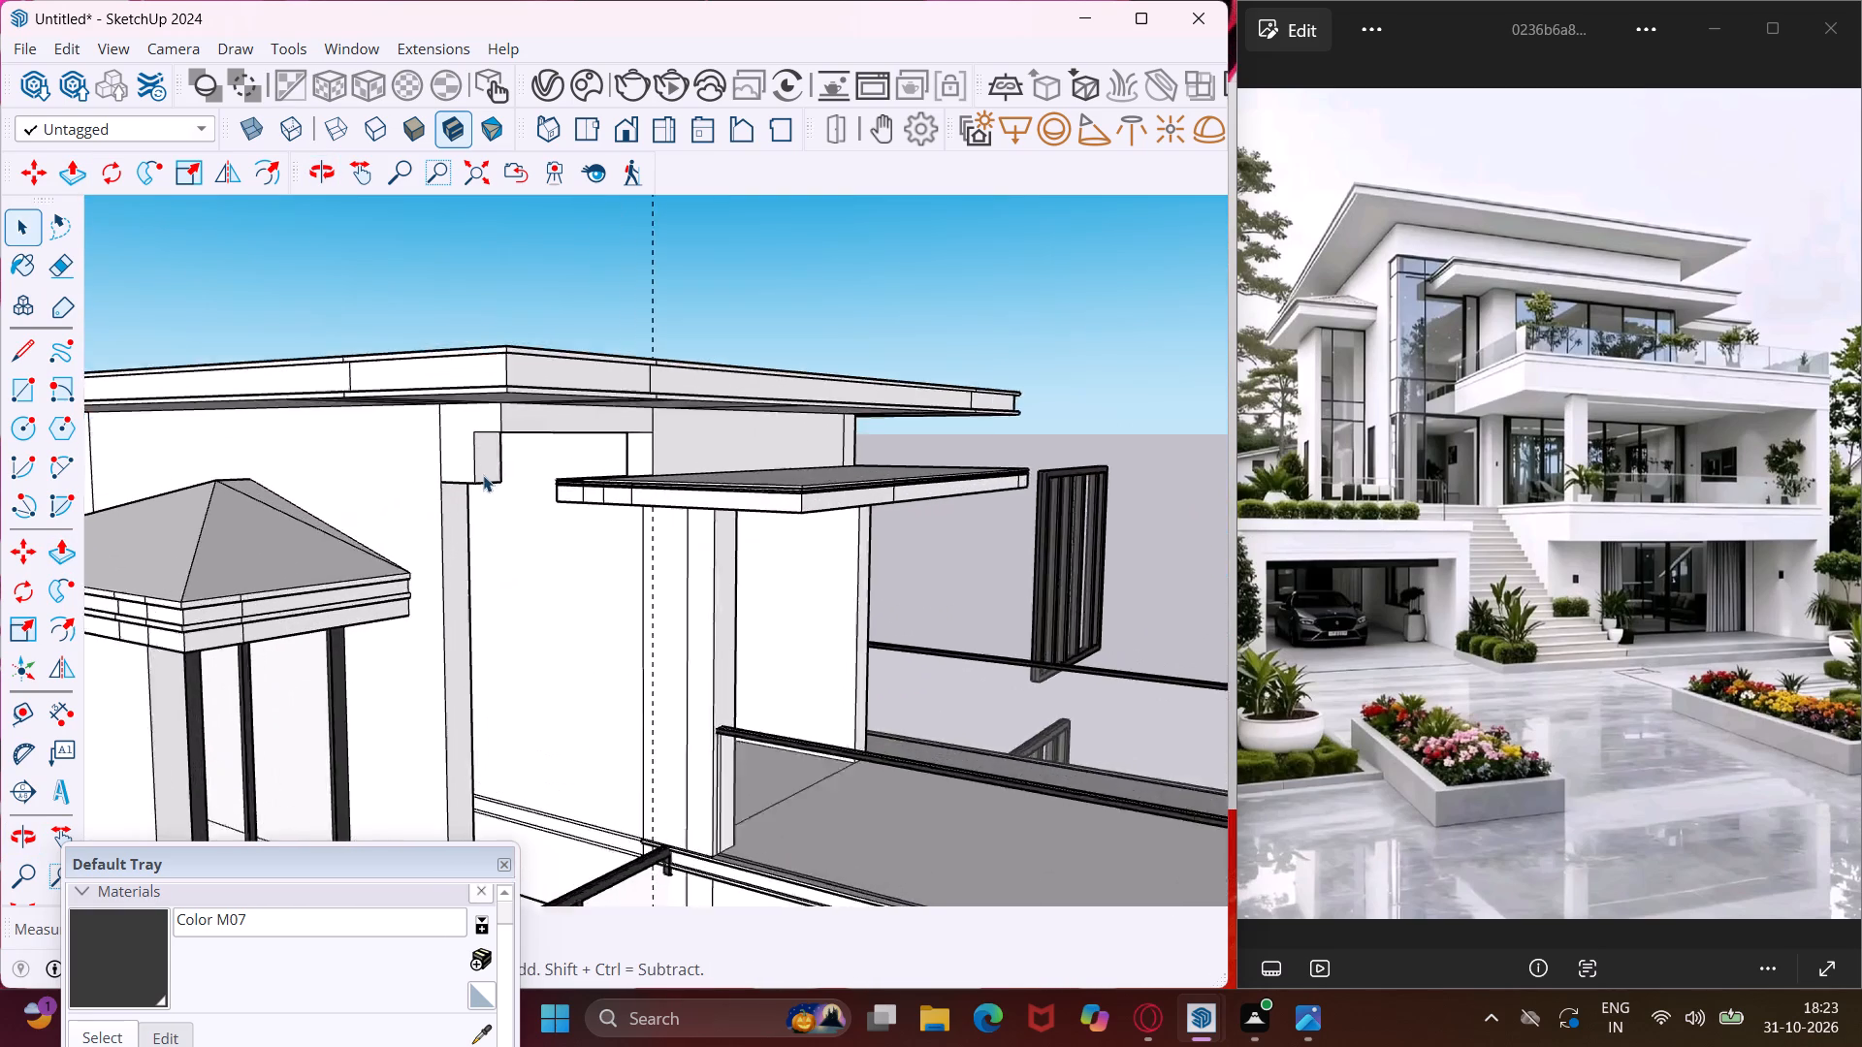
scroll(483, 475, up, 8)
click(483, 472)
key(p)
click(483, 472)
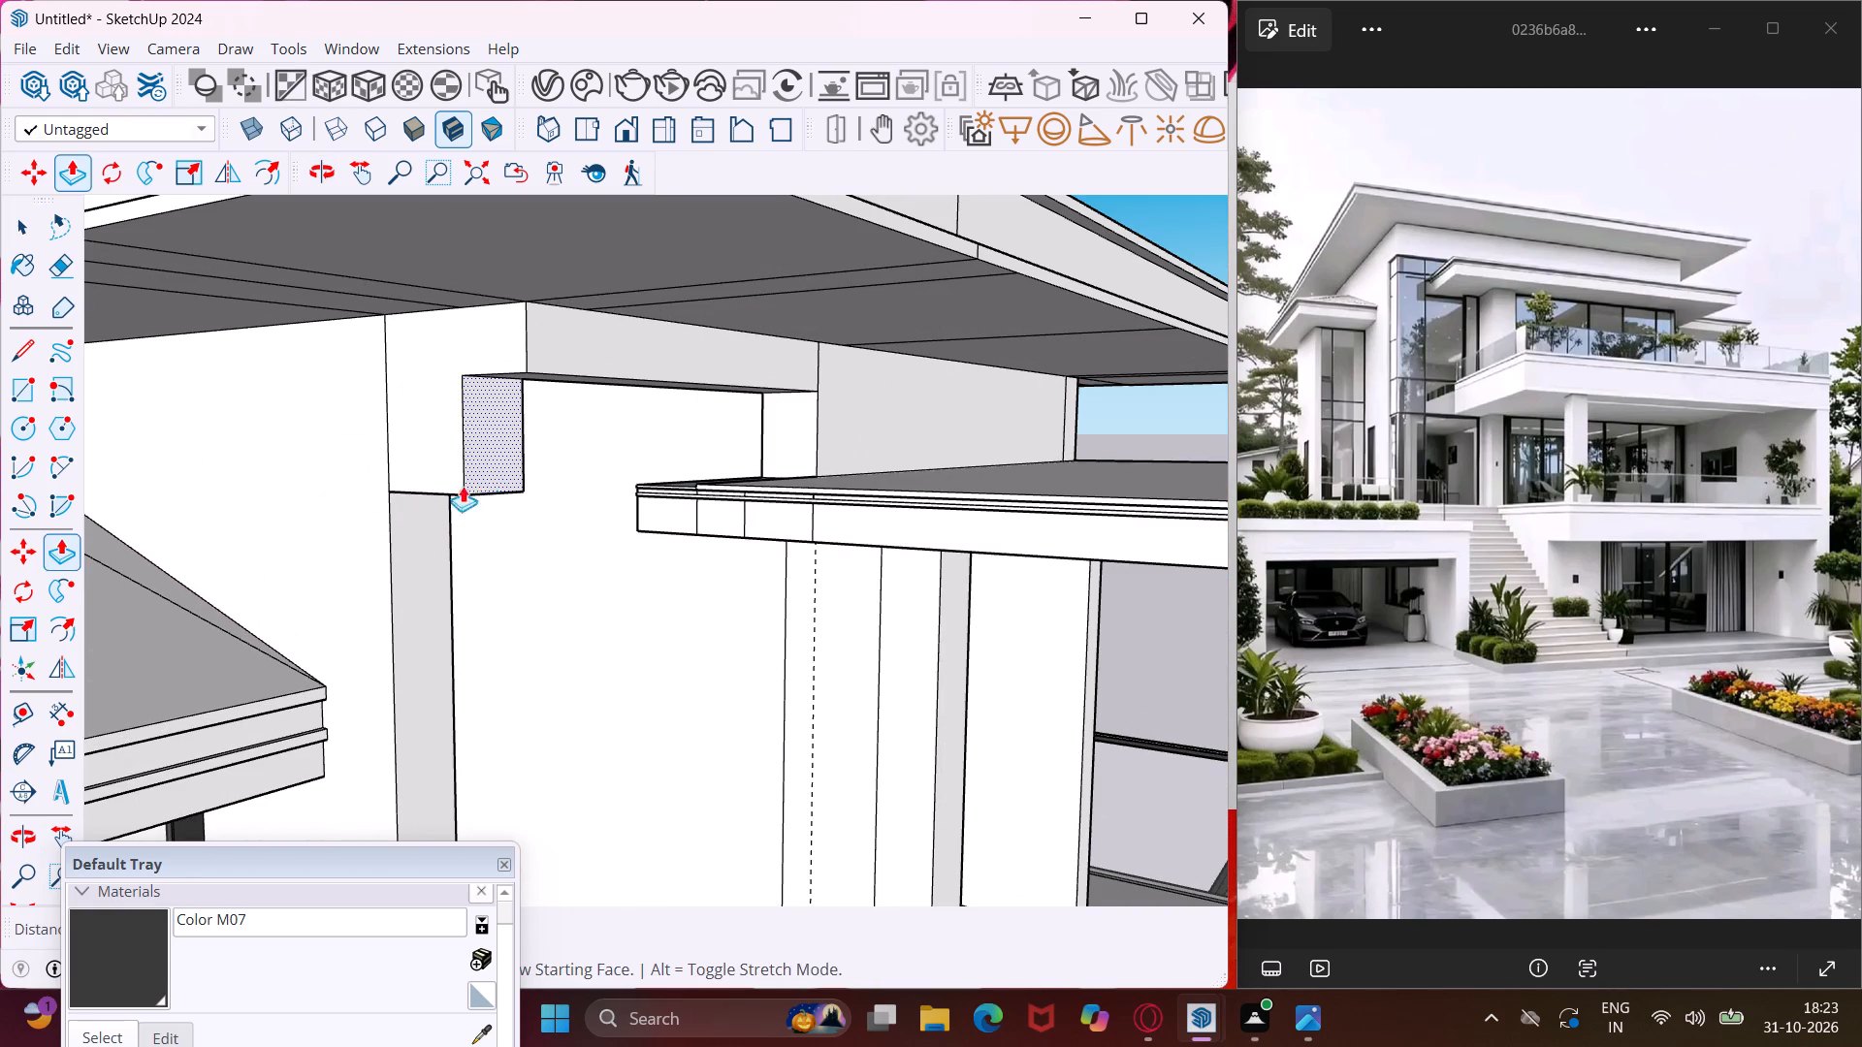
click(424, 541)
key(Escape)
key(space)
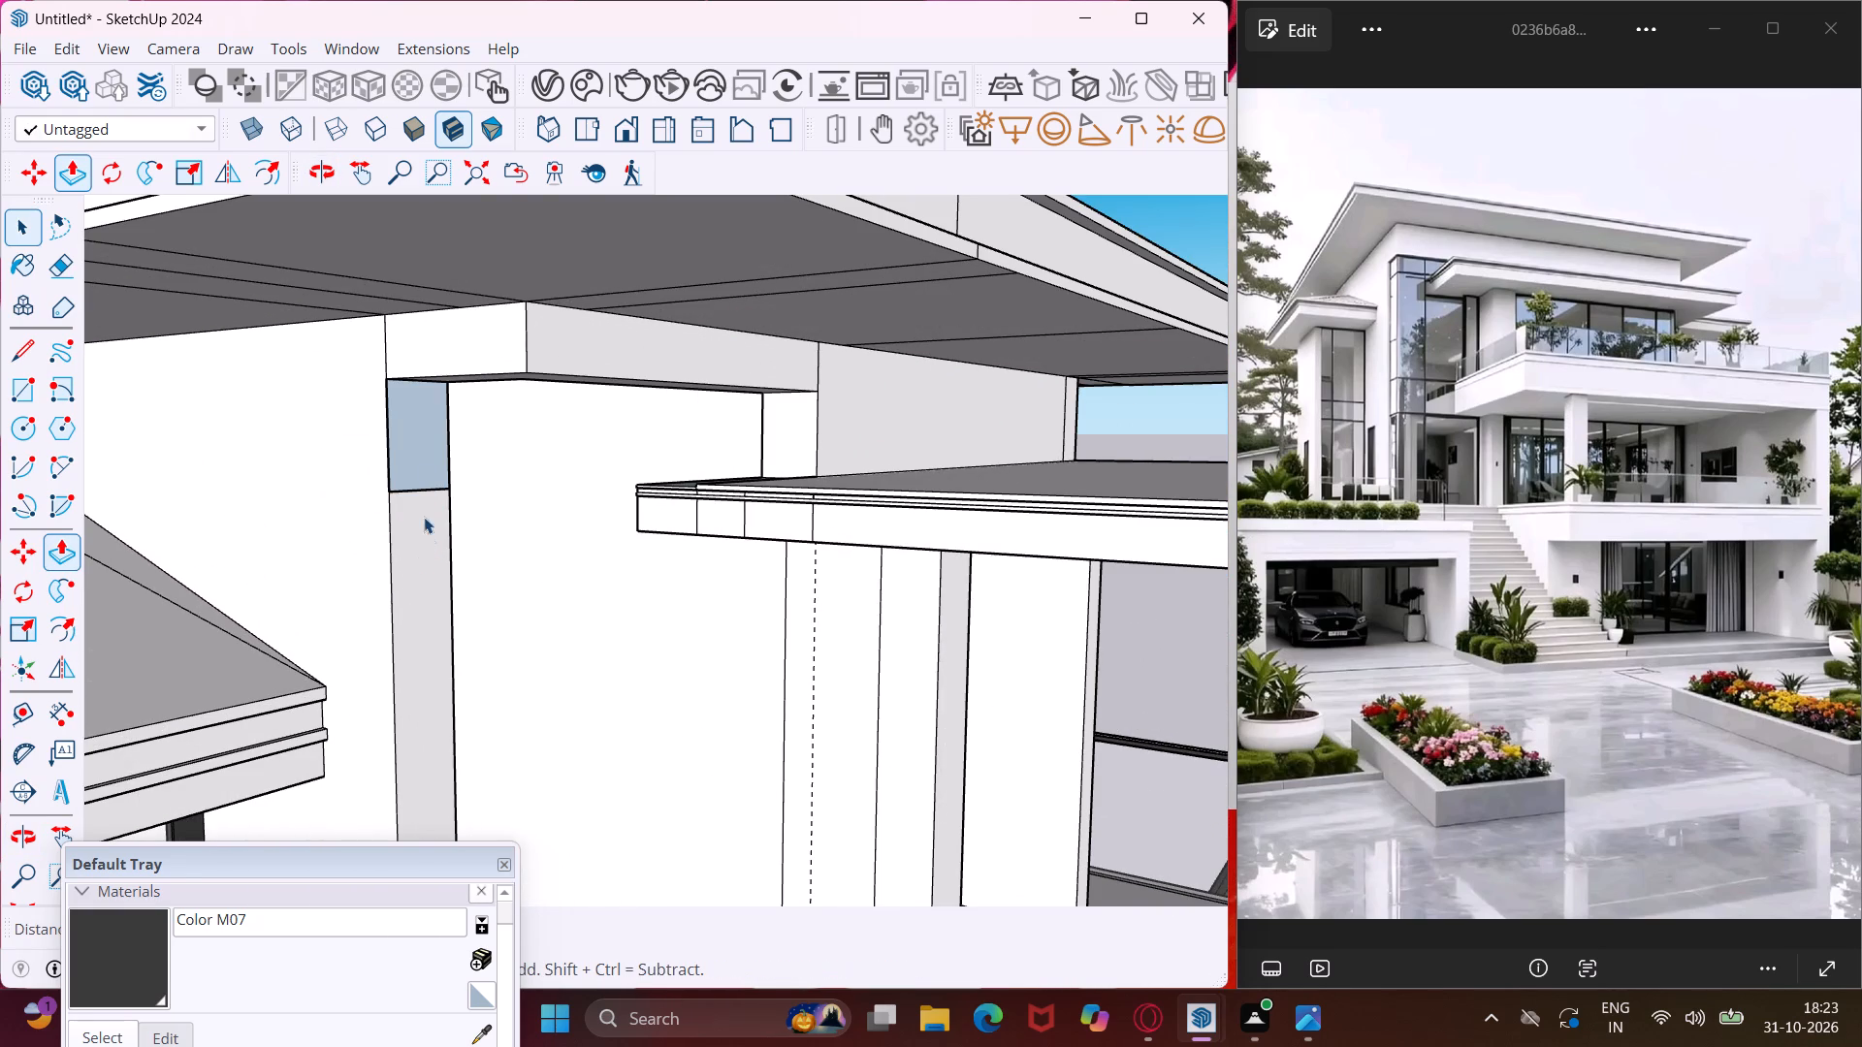
Draw a rectangle over the blue reversed face at the top of the column, just below the roof beam.
scroll(431, 399, up, 4)
middle_drag(439, 423, 390, 407)
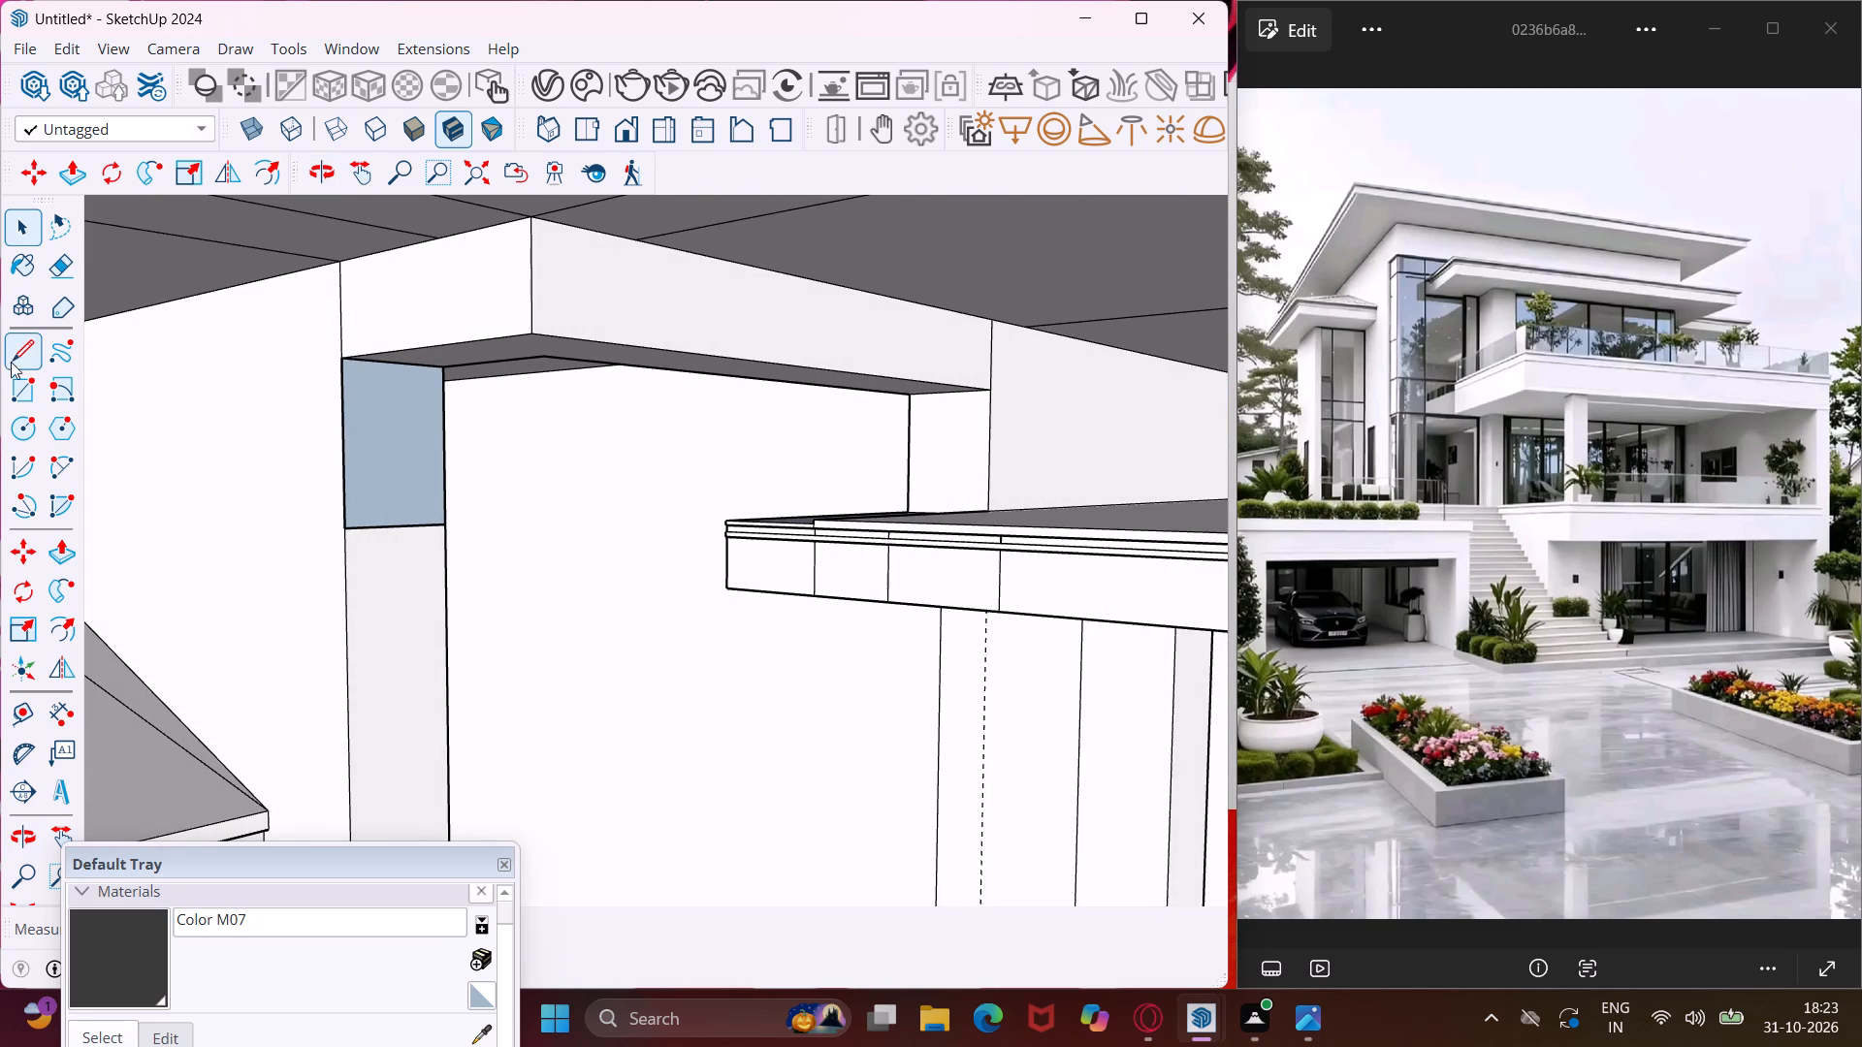
click(20, 390)
scroll(402, 426, up, 8)
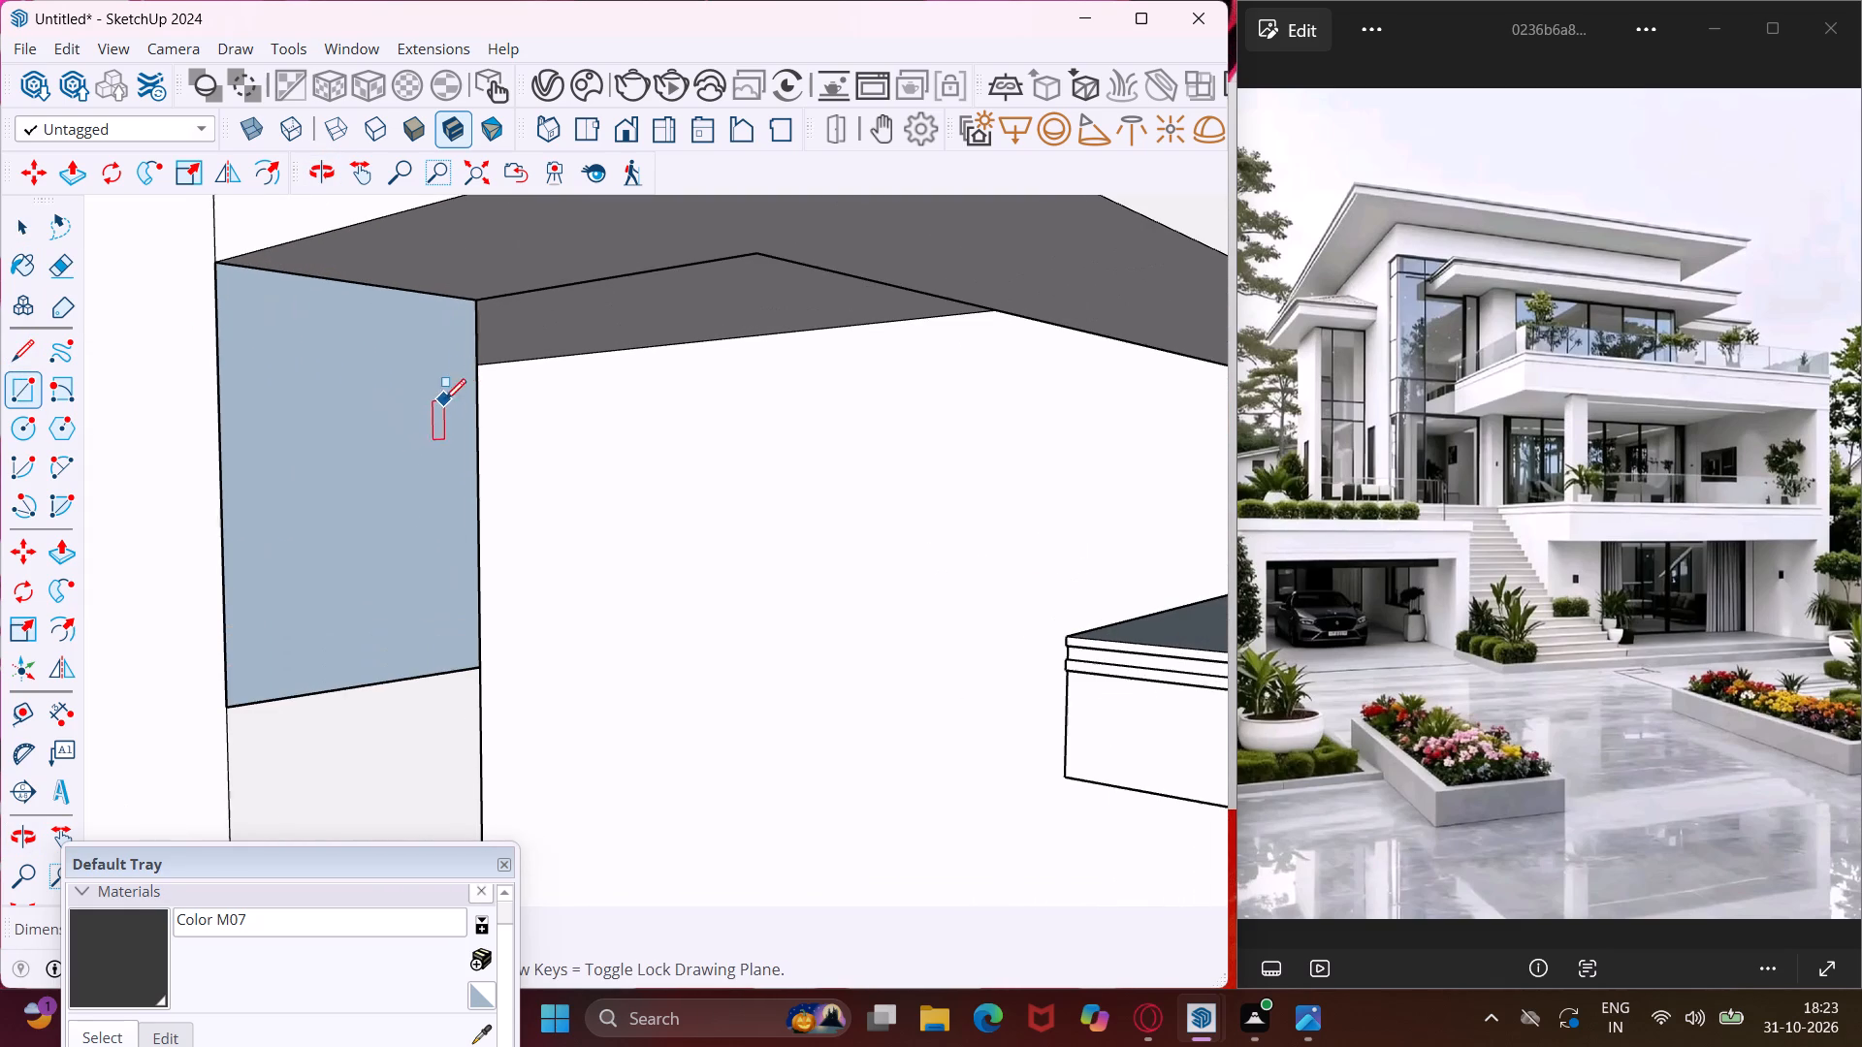
click(478, 303)
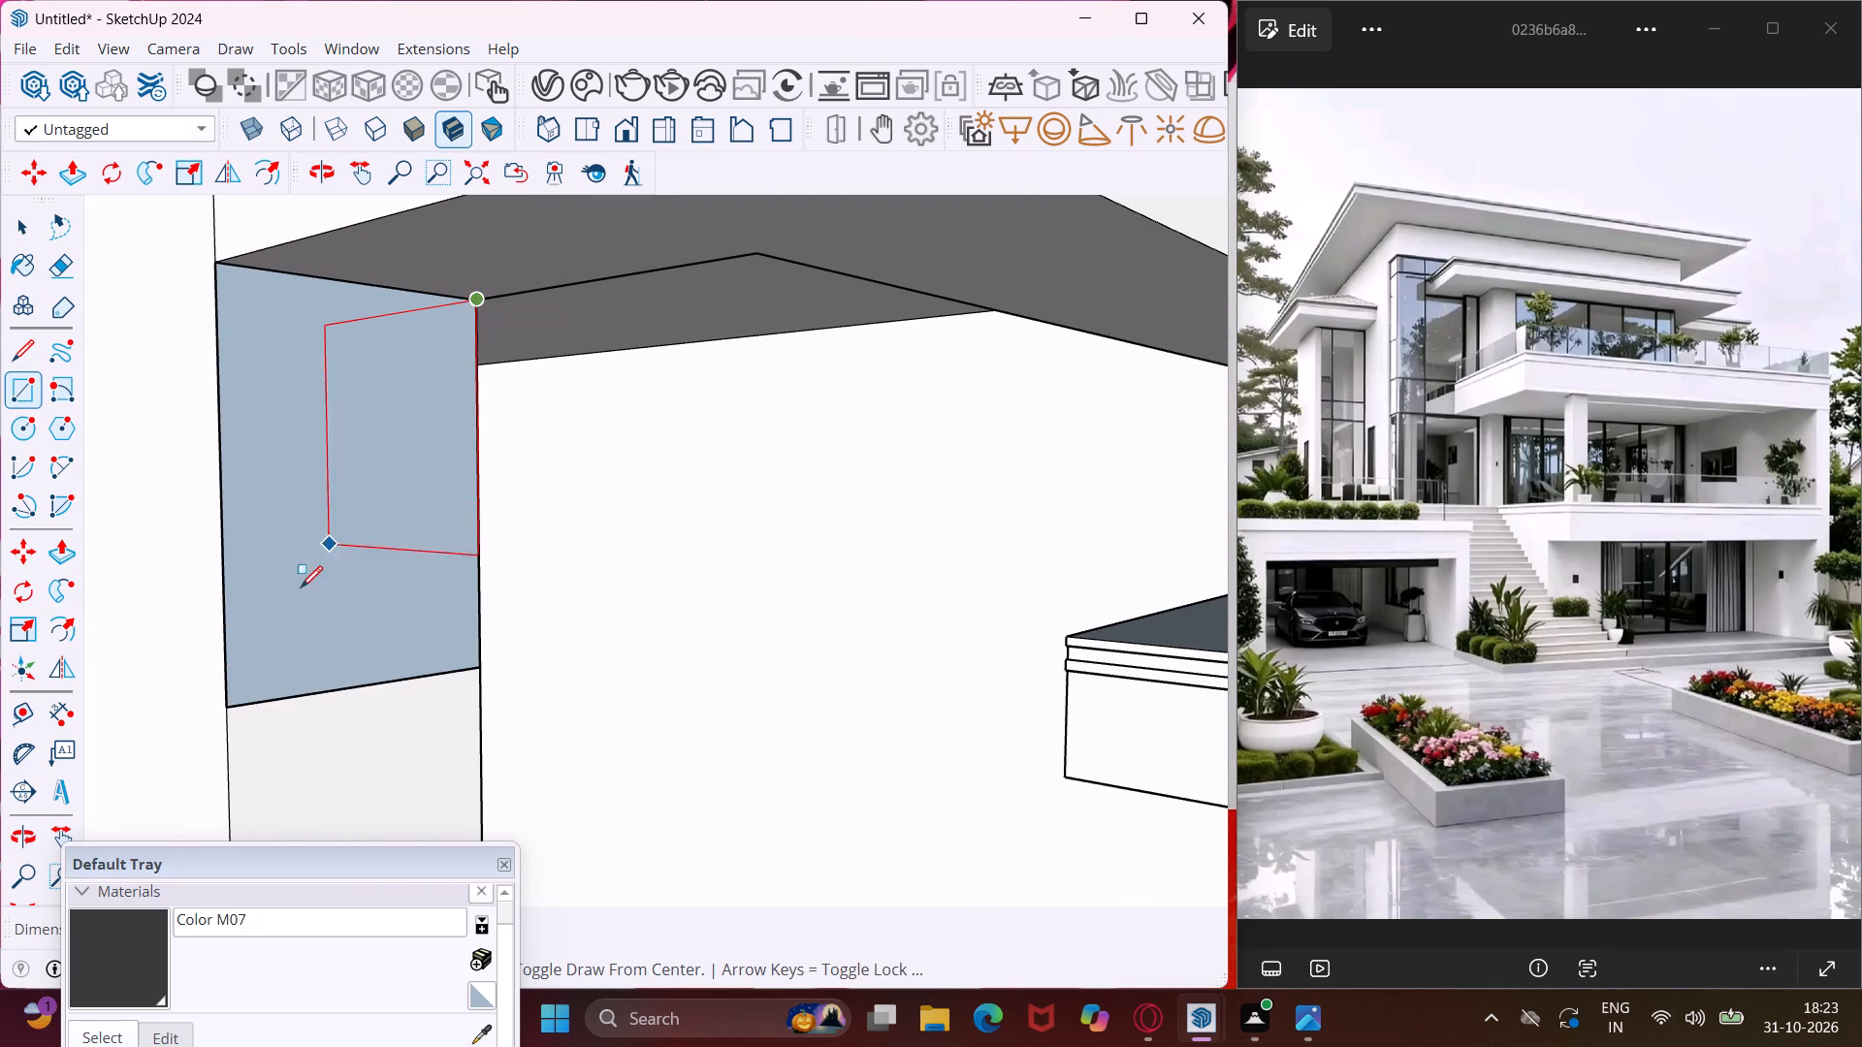
click(227, 710)
key(Escape)
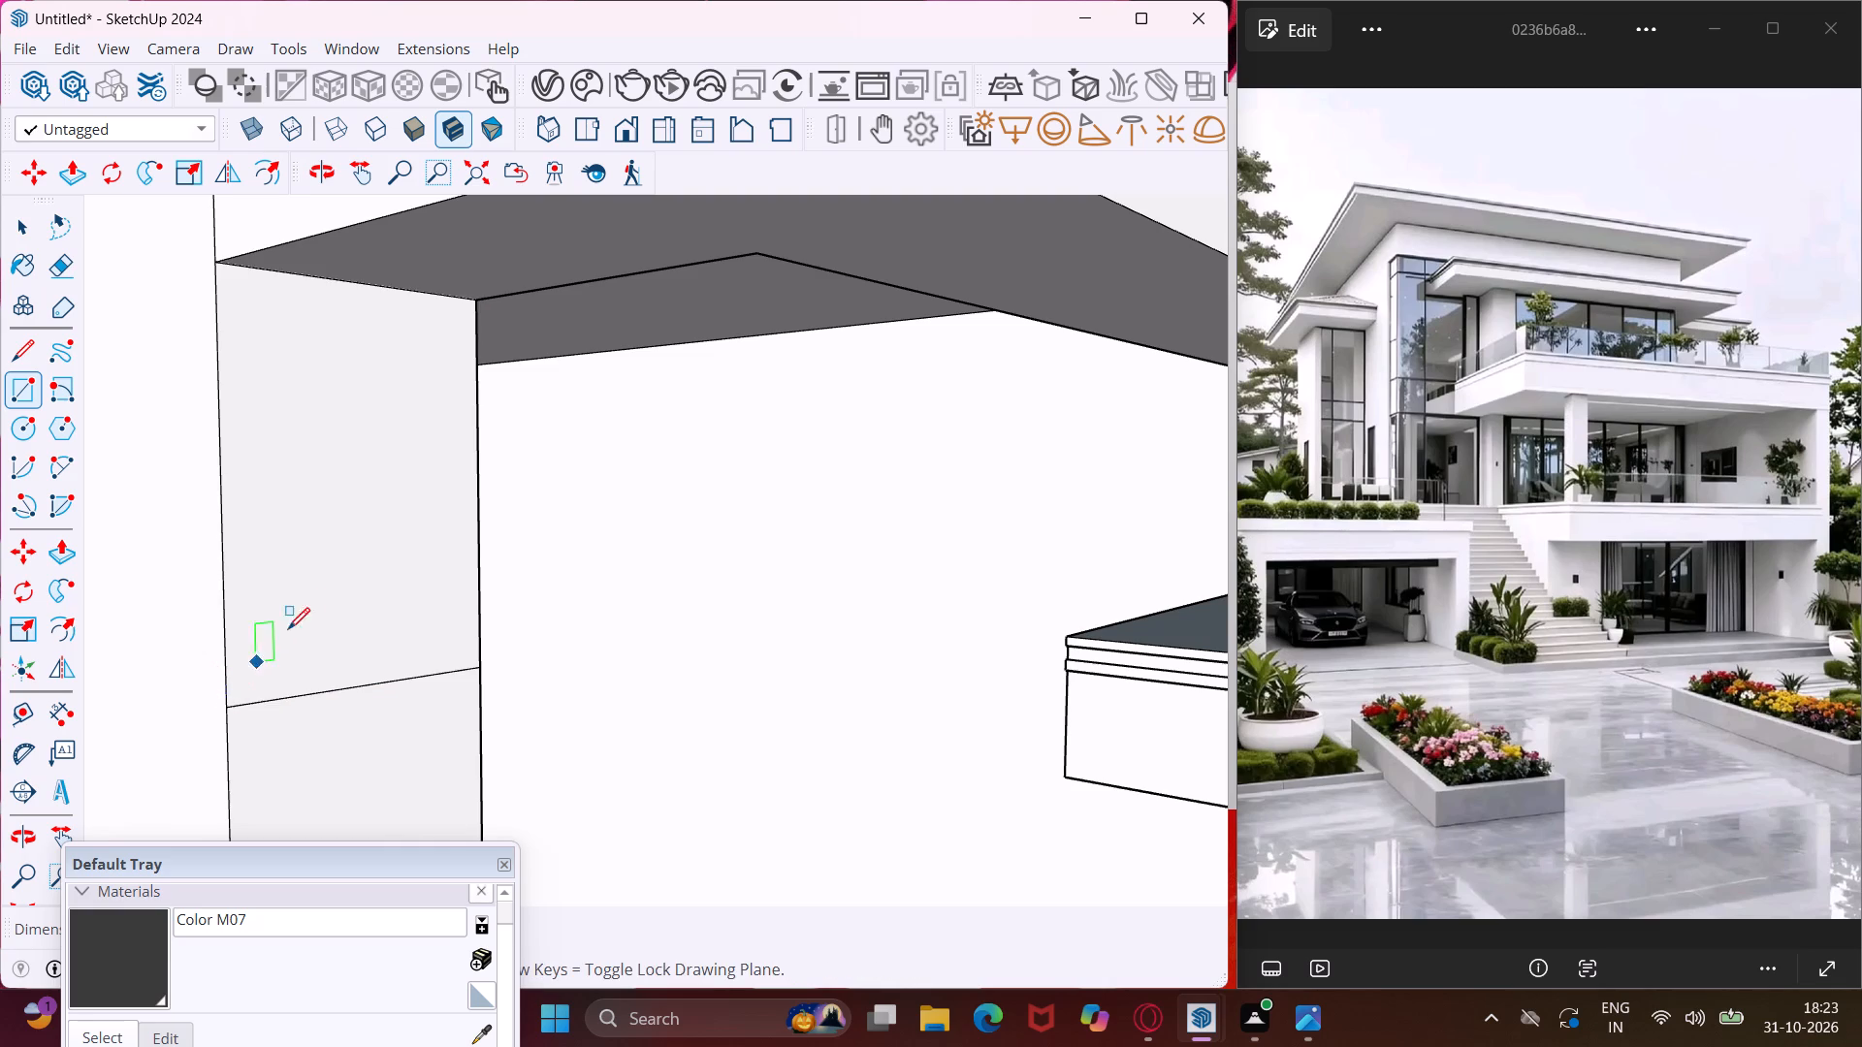
key(space)
Move the loose tall L-shaped frame by its bottom corner onto the top corner of the stacked corner frames on the villa.
scroll(331, 484, down, 14)
scroll(330, 473, down, 15)
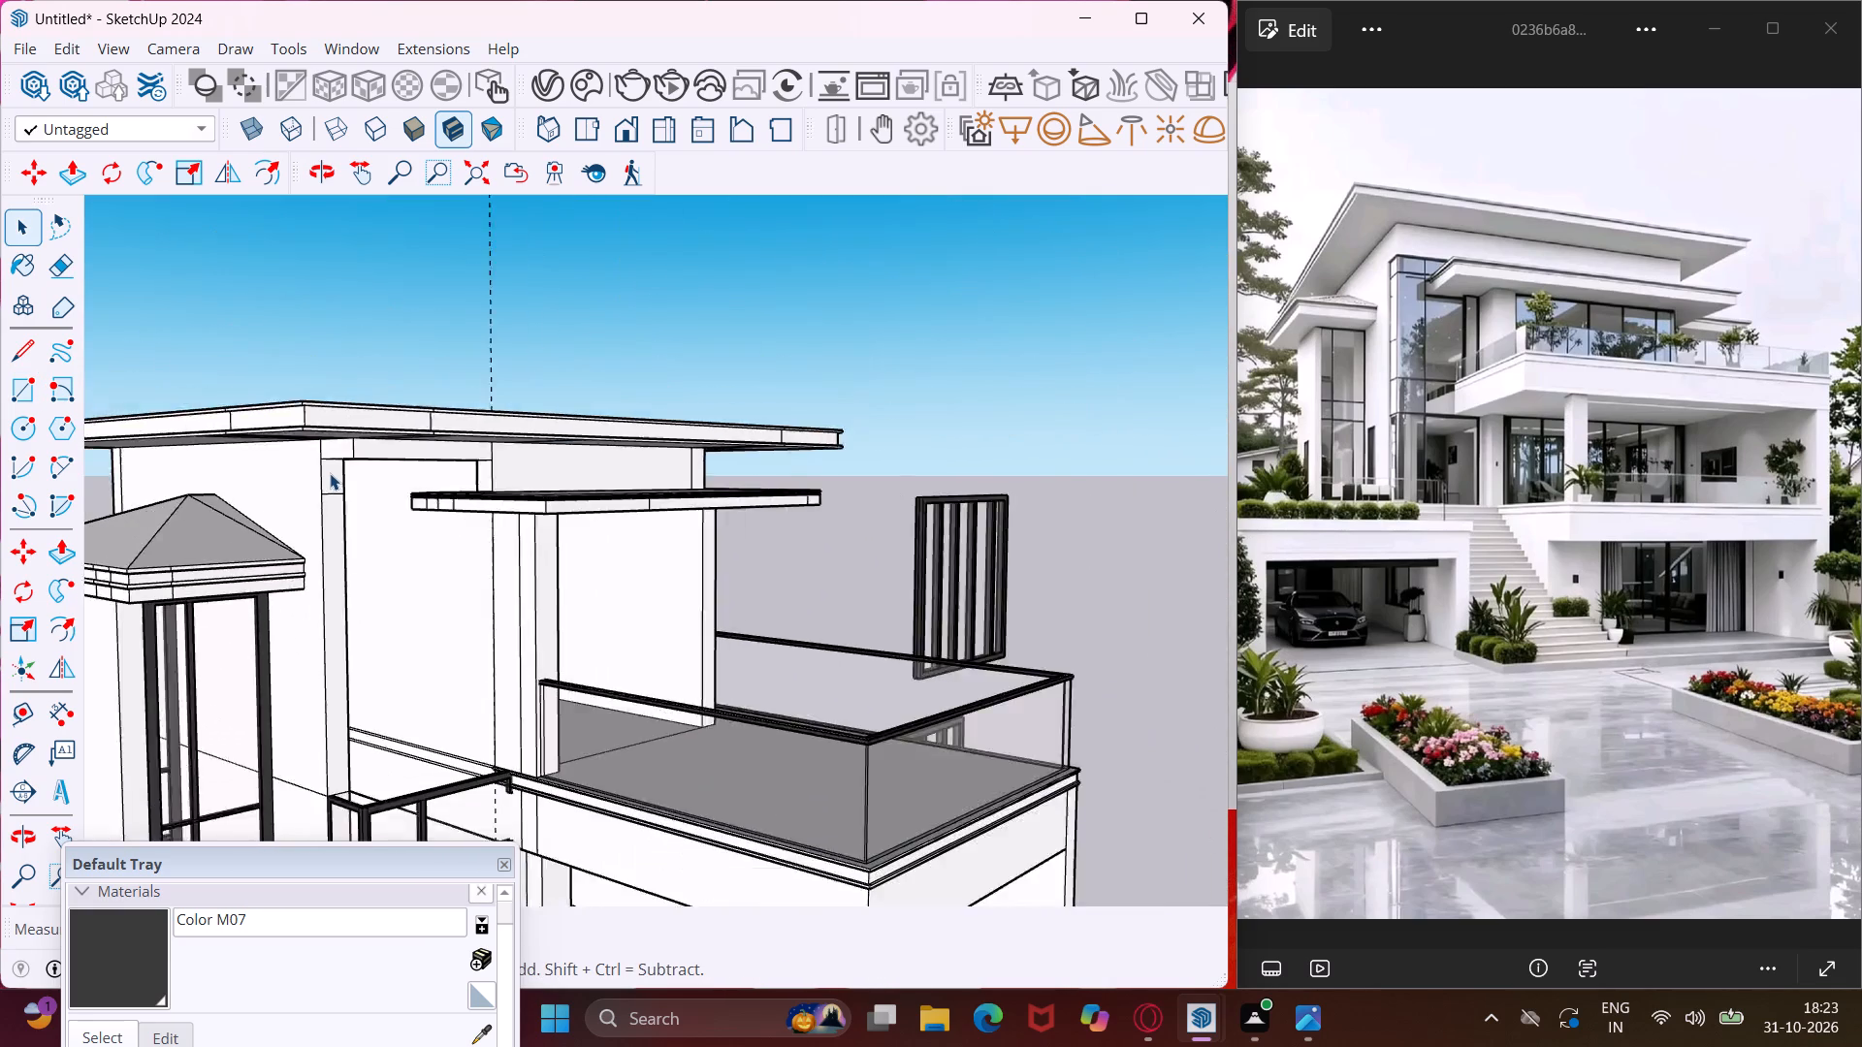
middle_drag(300, 534, 624, 591)
scroll(308, 604, down, 9)
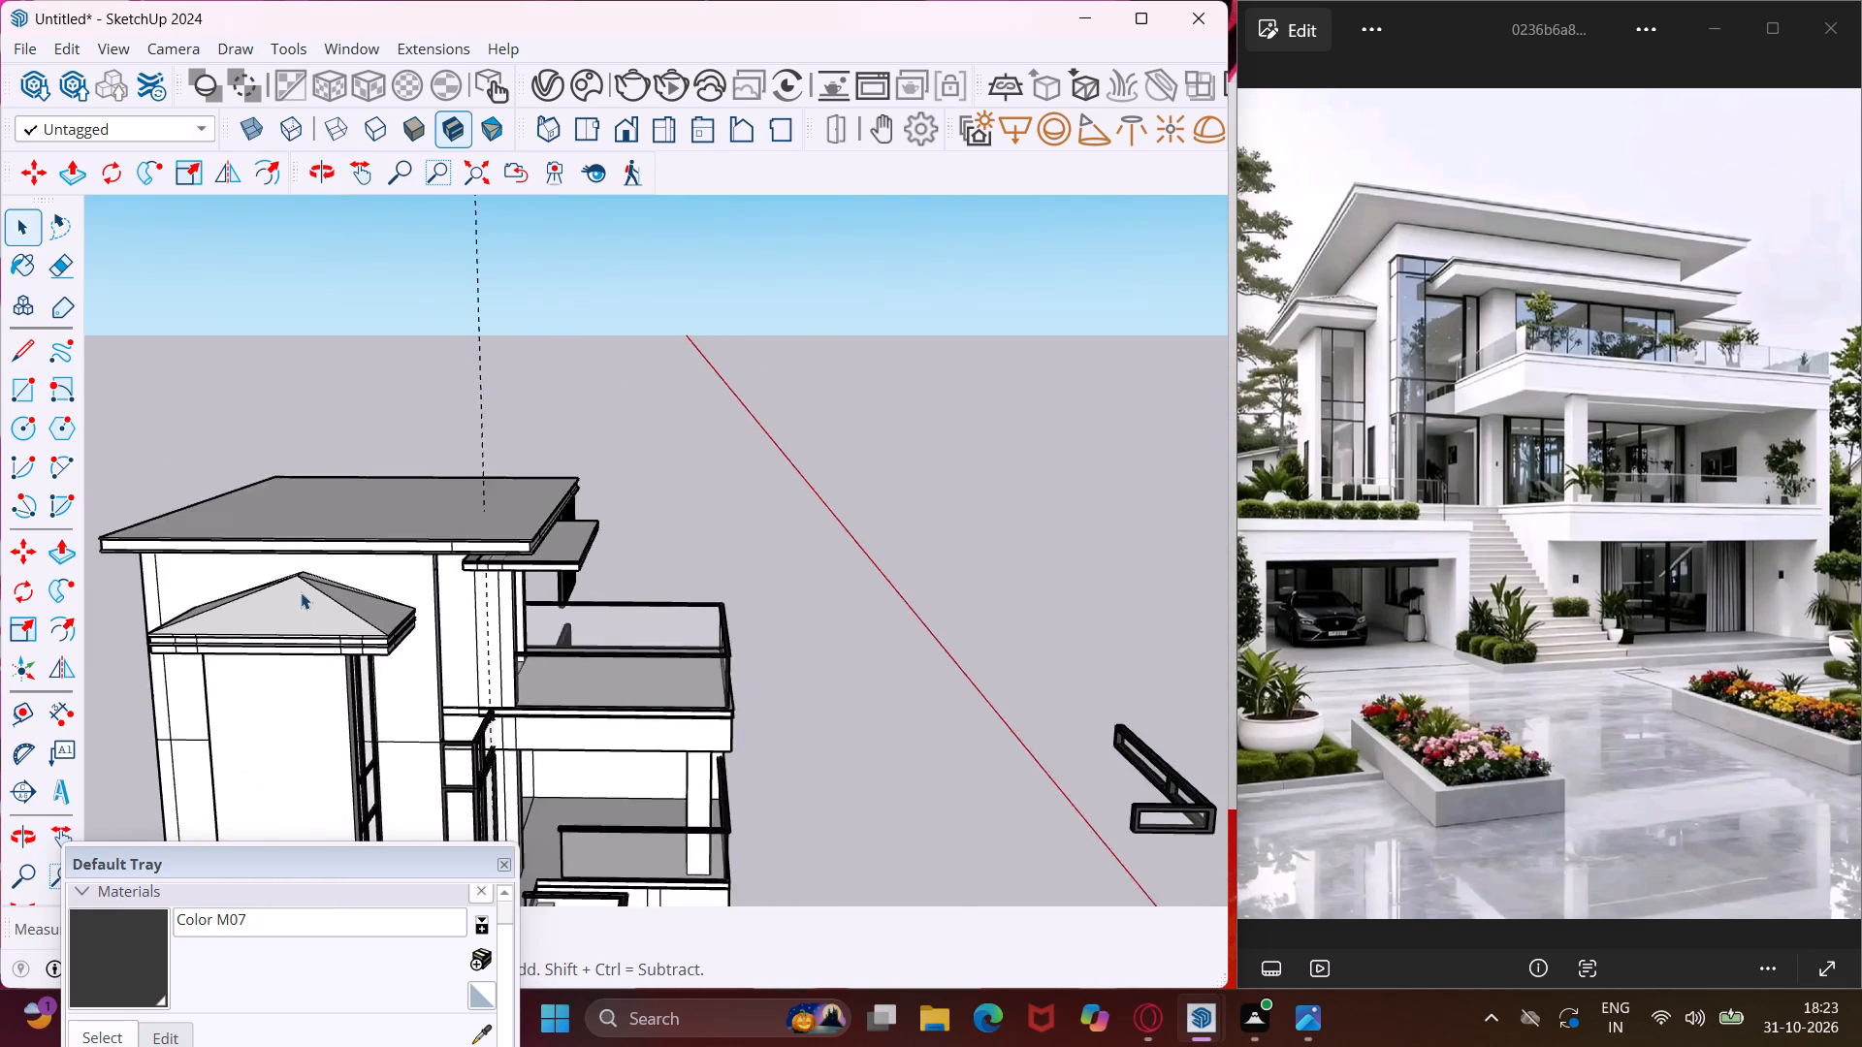
scroll(301, 592, down, 2)
middle_drag(706, 714, 850, 714)
scroll(571, 636, down, 9)
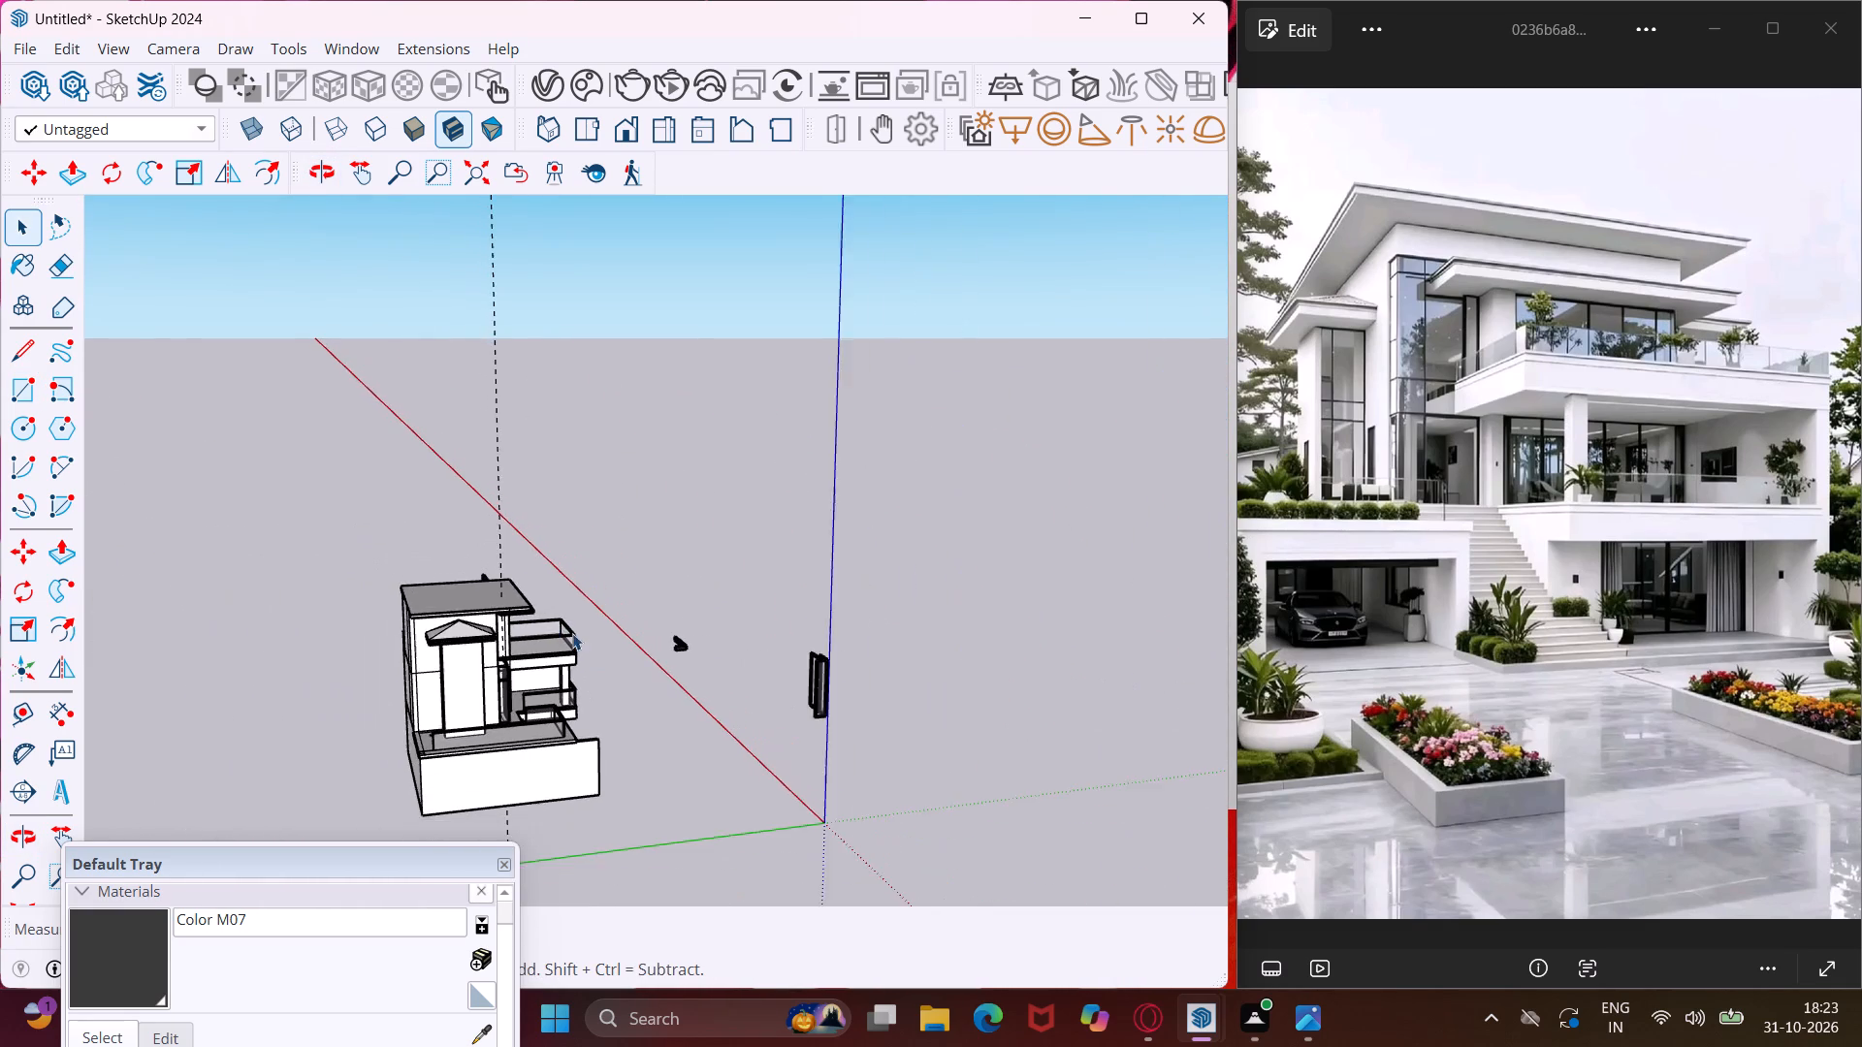
middle_drag(754, 678, 898, 725)
scroll(858, 681, up, 13)
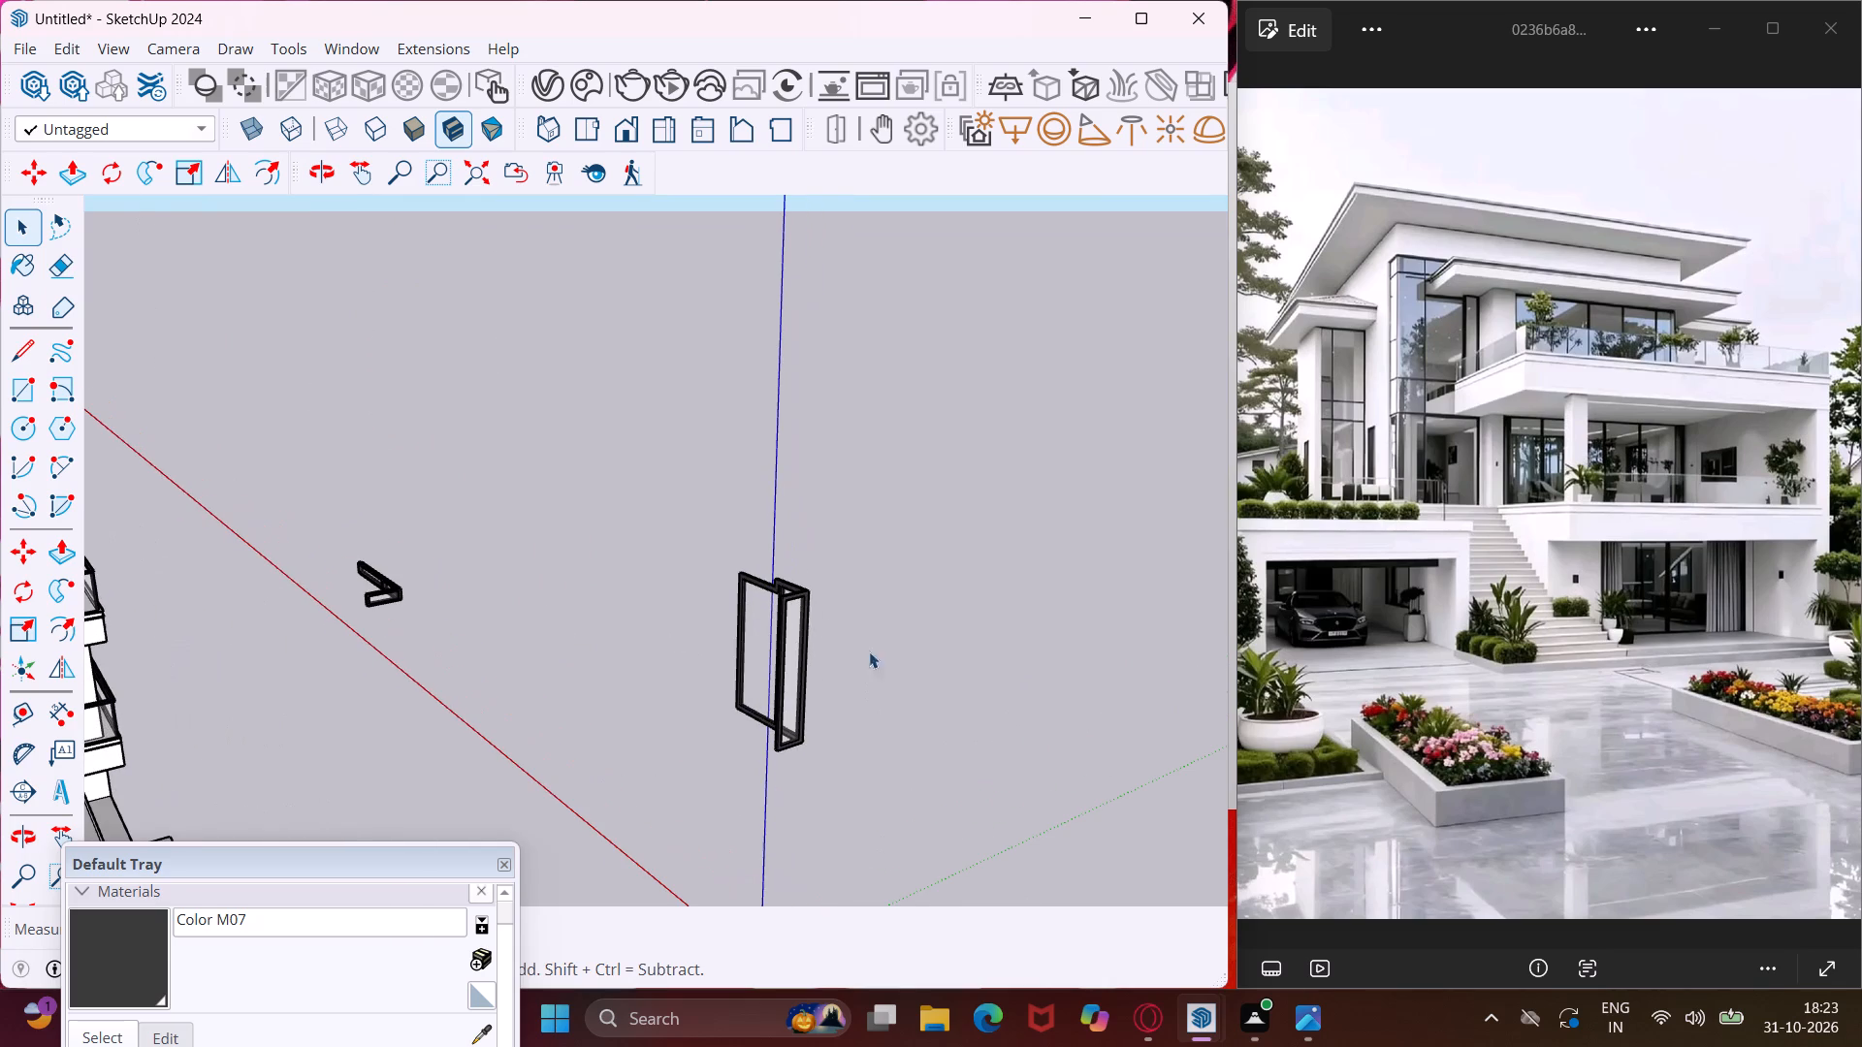
drag(908, 500, 690, 823)
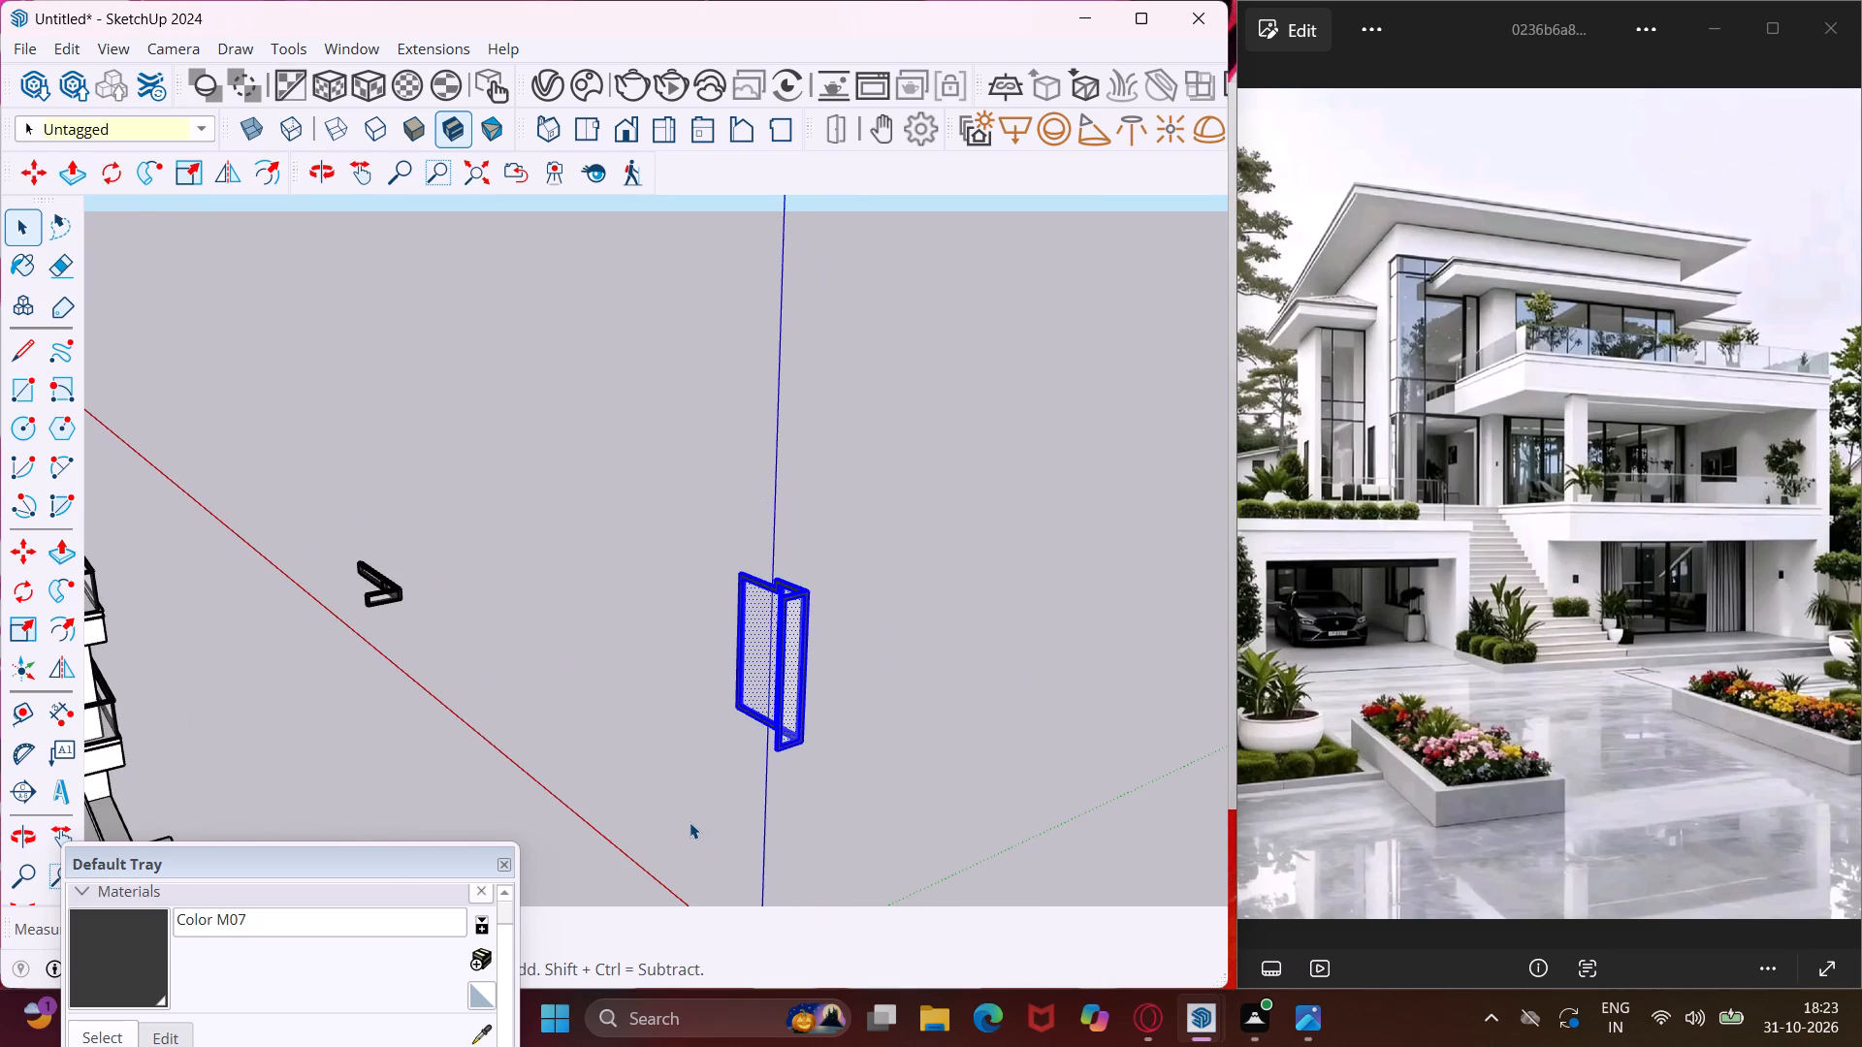
key(m)
scroll(773, 764, up, 8)
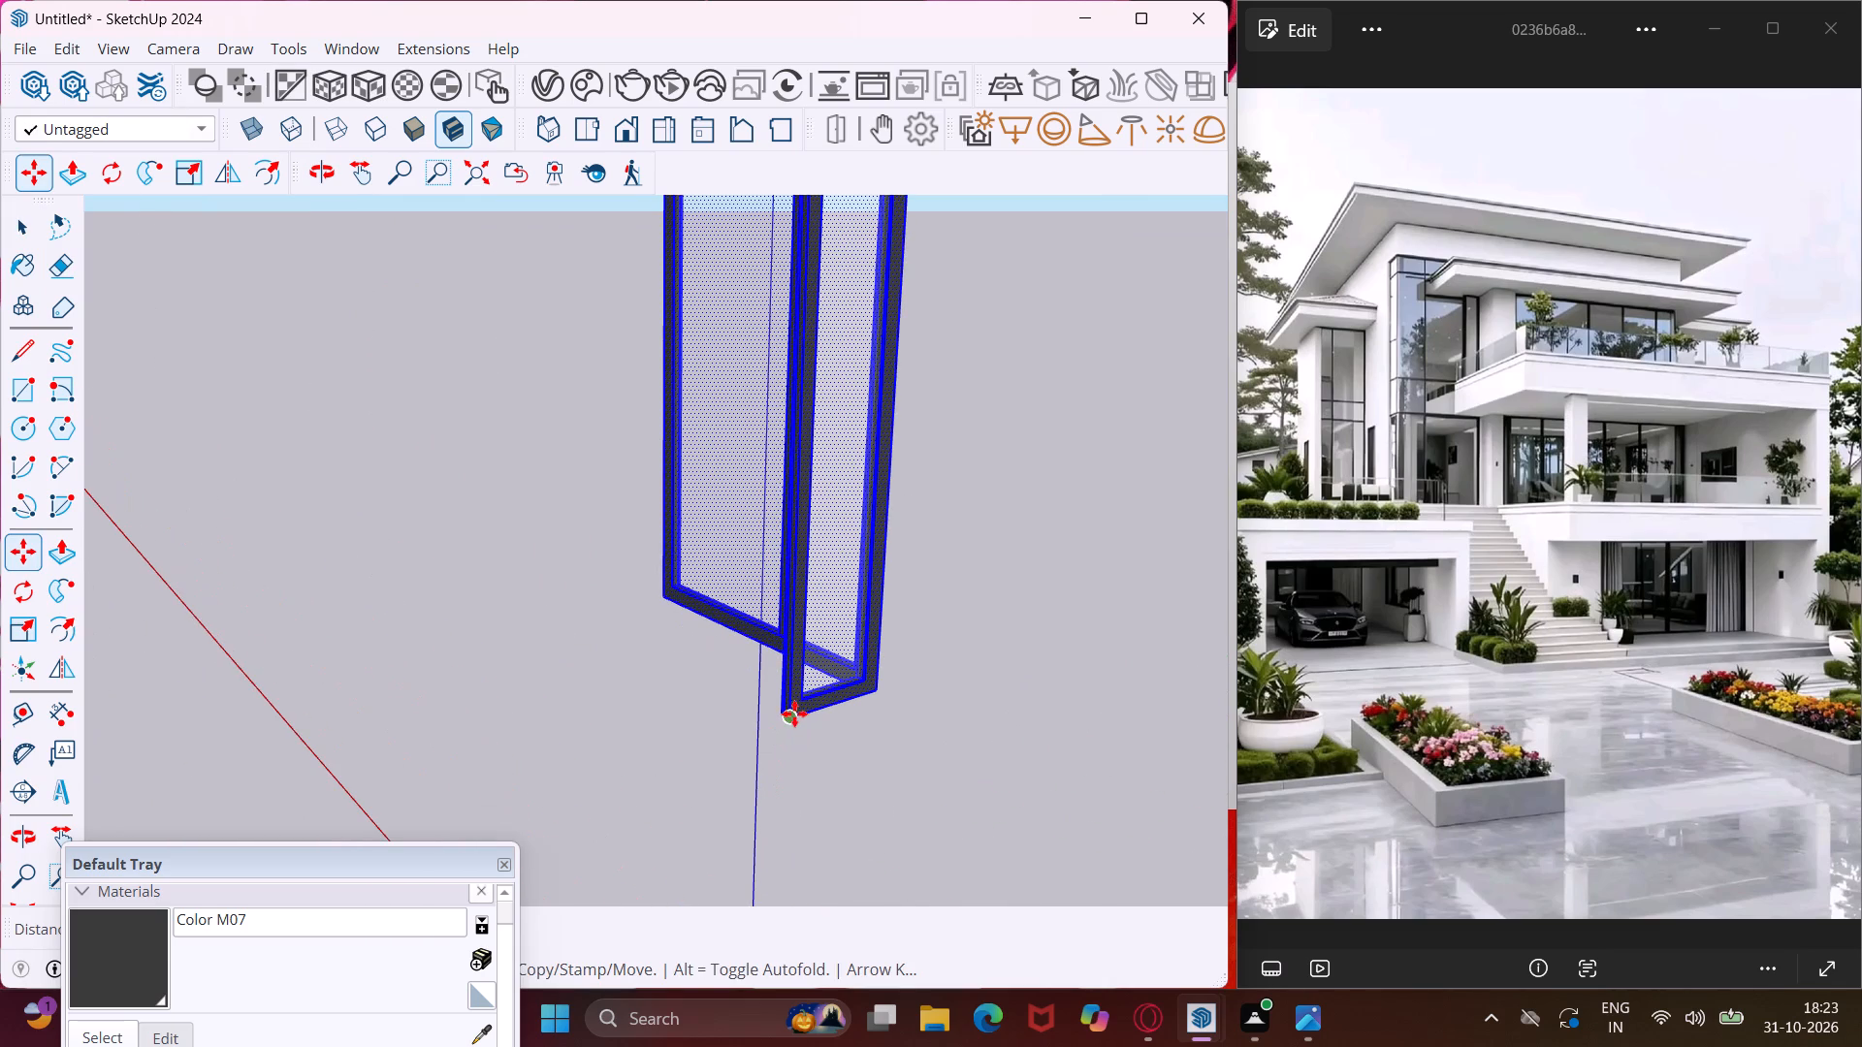
click(793, 720)
scroll(711, 761, down, 6)
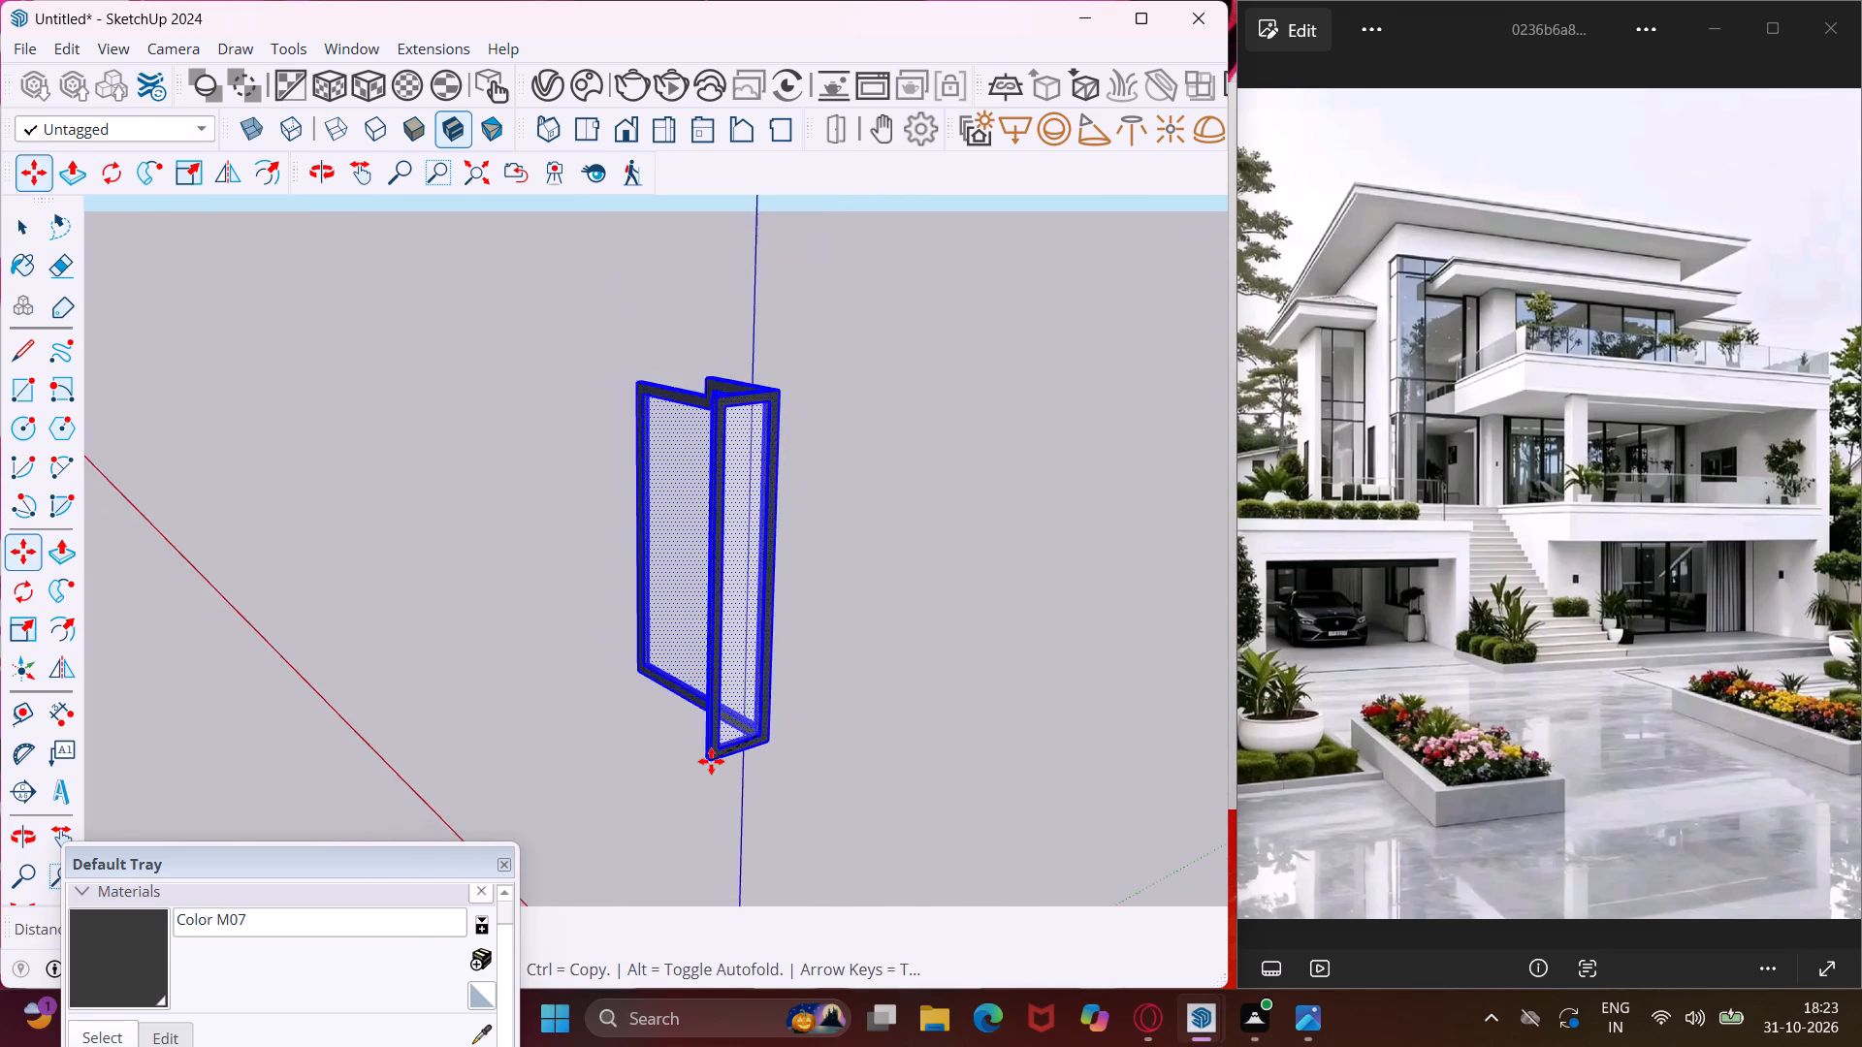
scroll(711, 761, down, 19)
middle_drag(471, 764, 313, 734)
scroll(355, 700, up, 13)
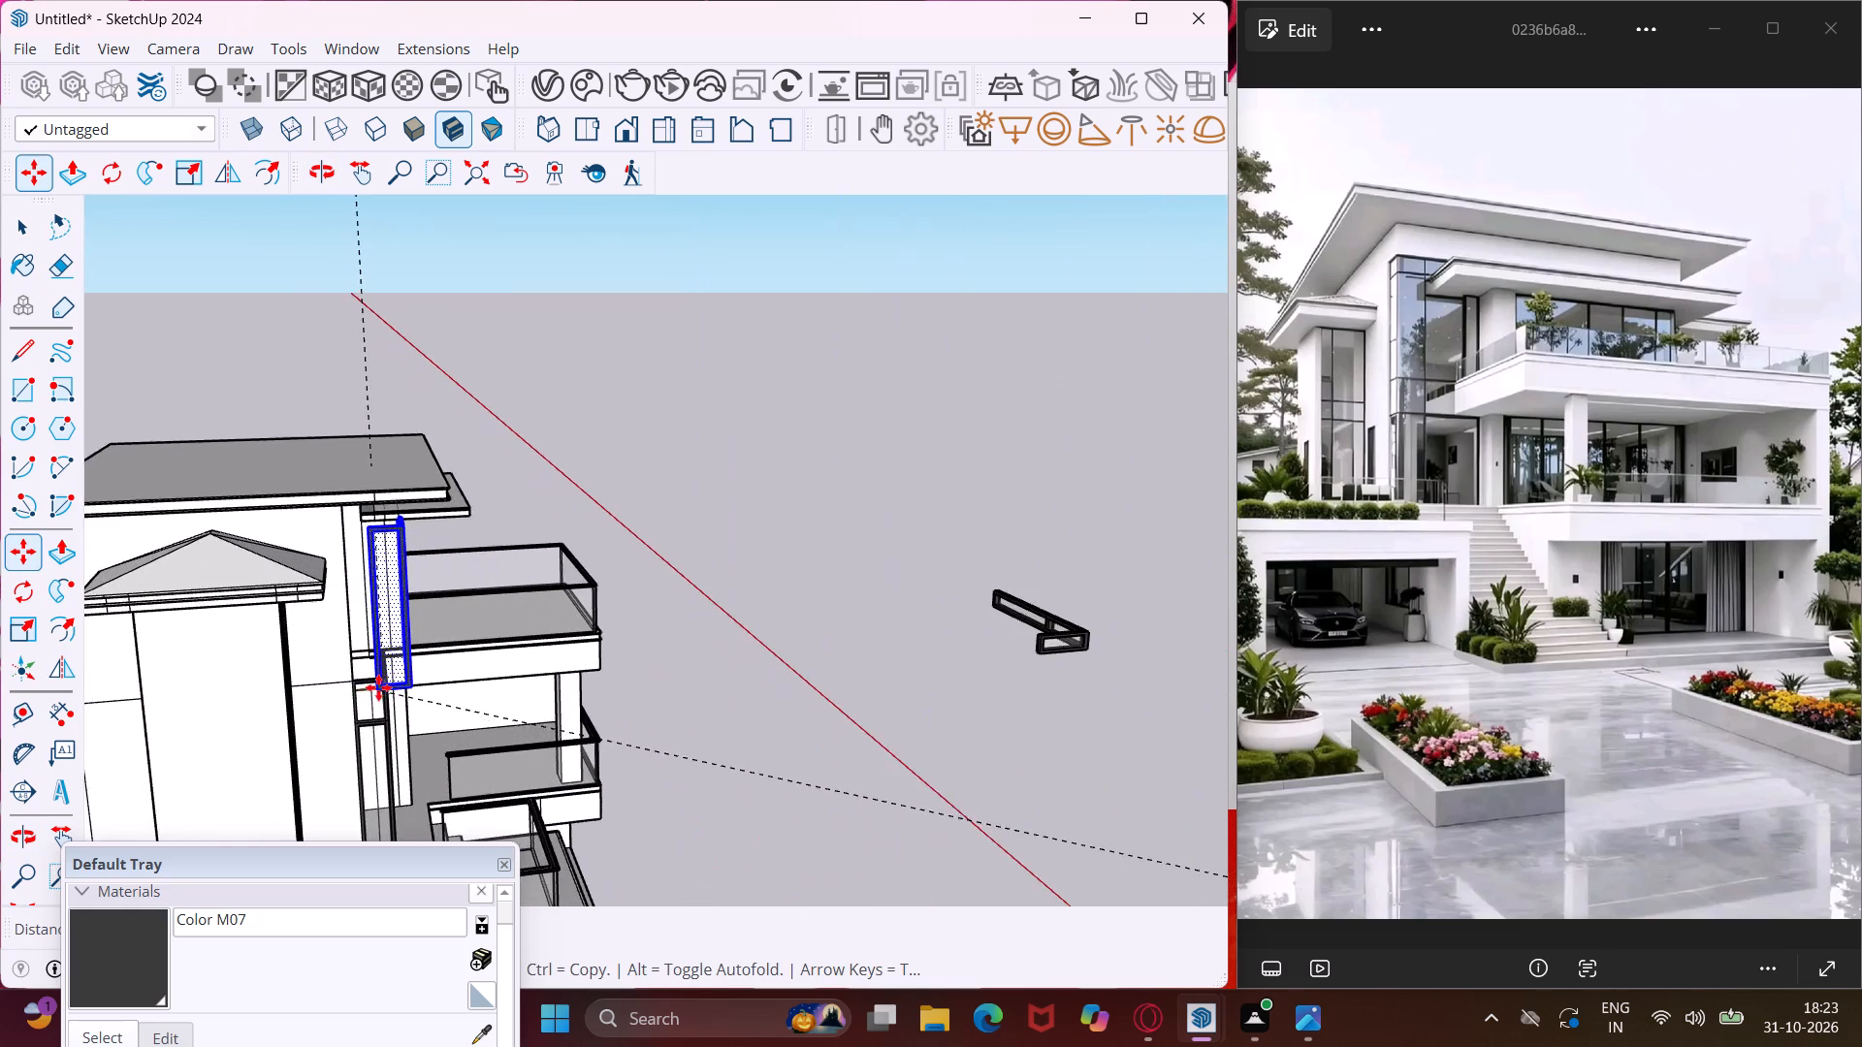
scroll(378, 687, up, 11)
scroll(355, 672, up, 13)
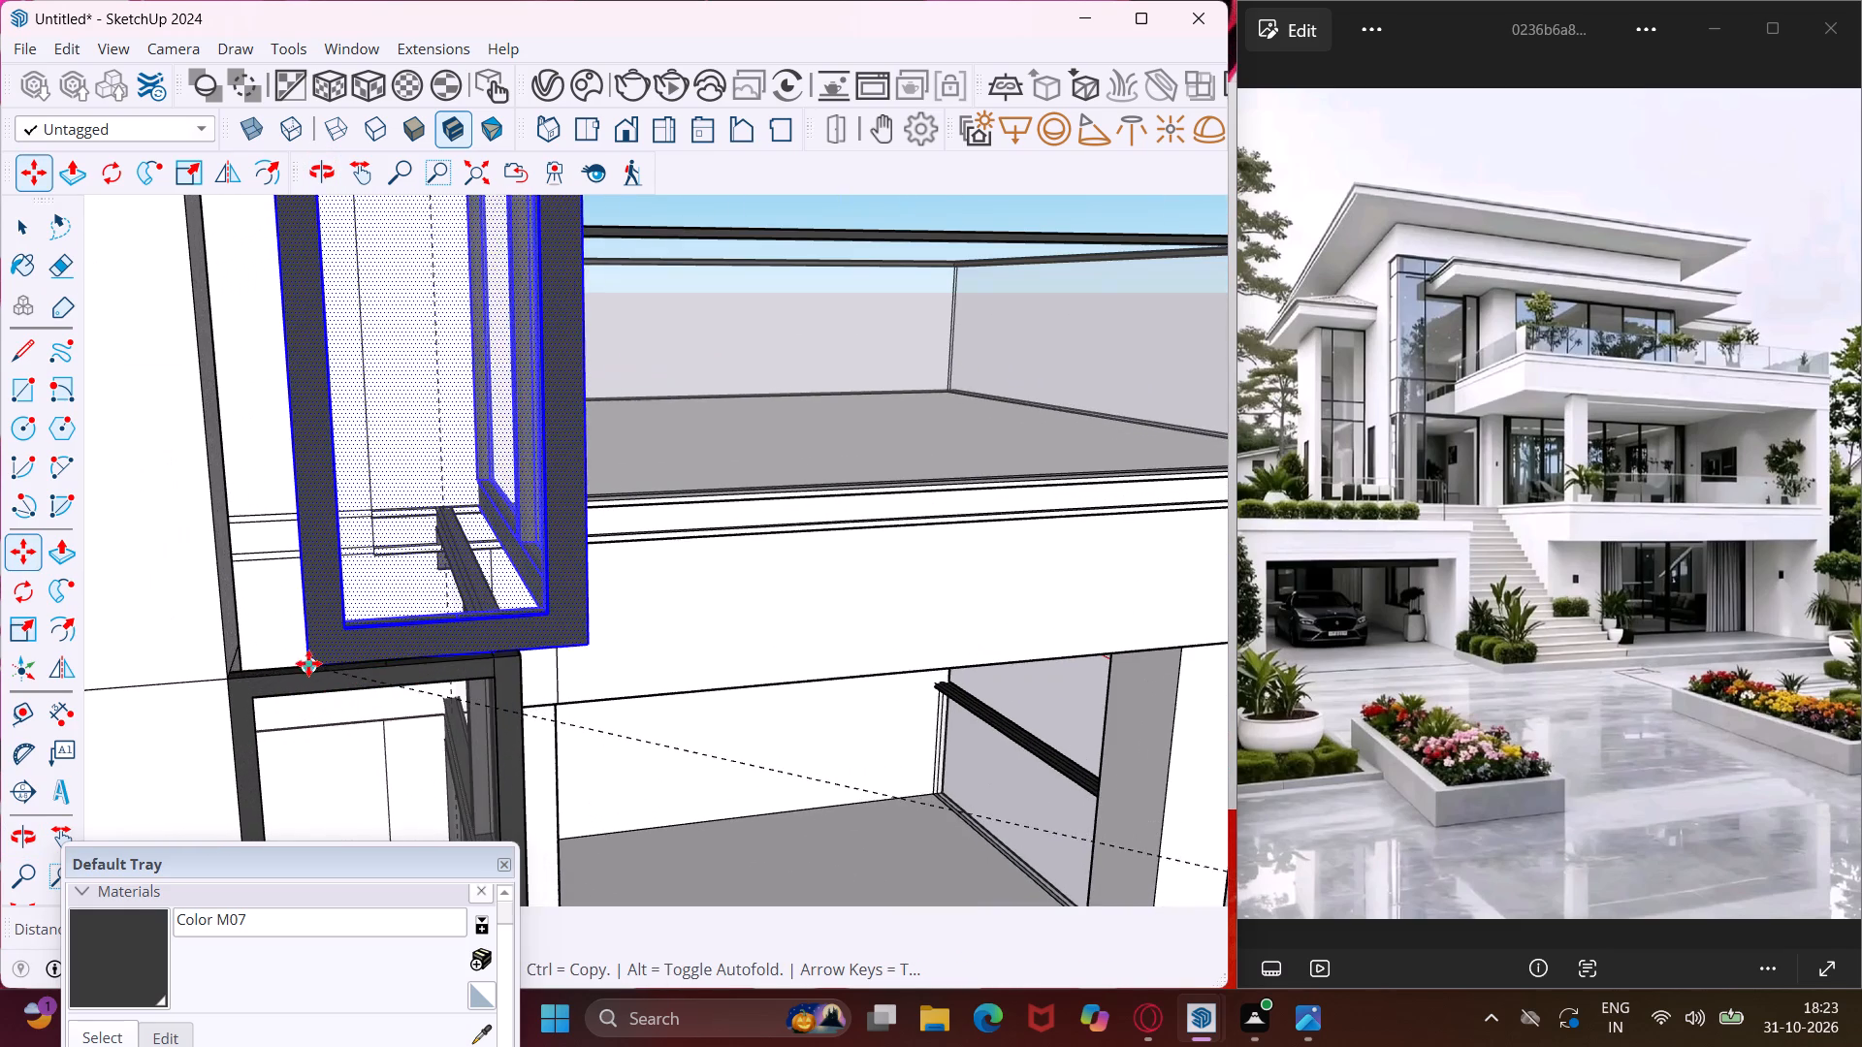
click(231, 678)
scroll(231, 678, down, 4)
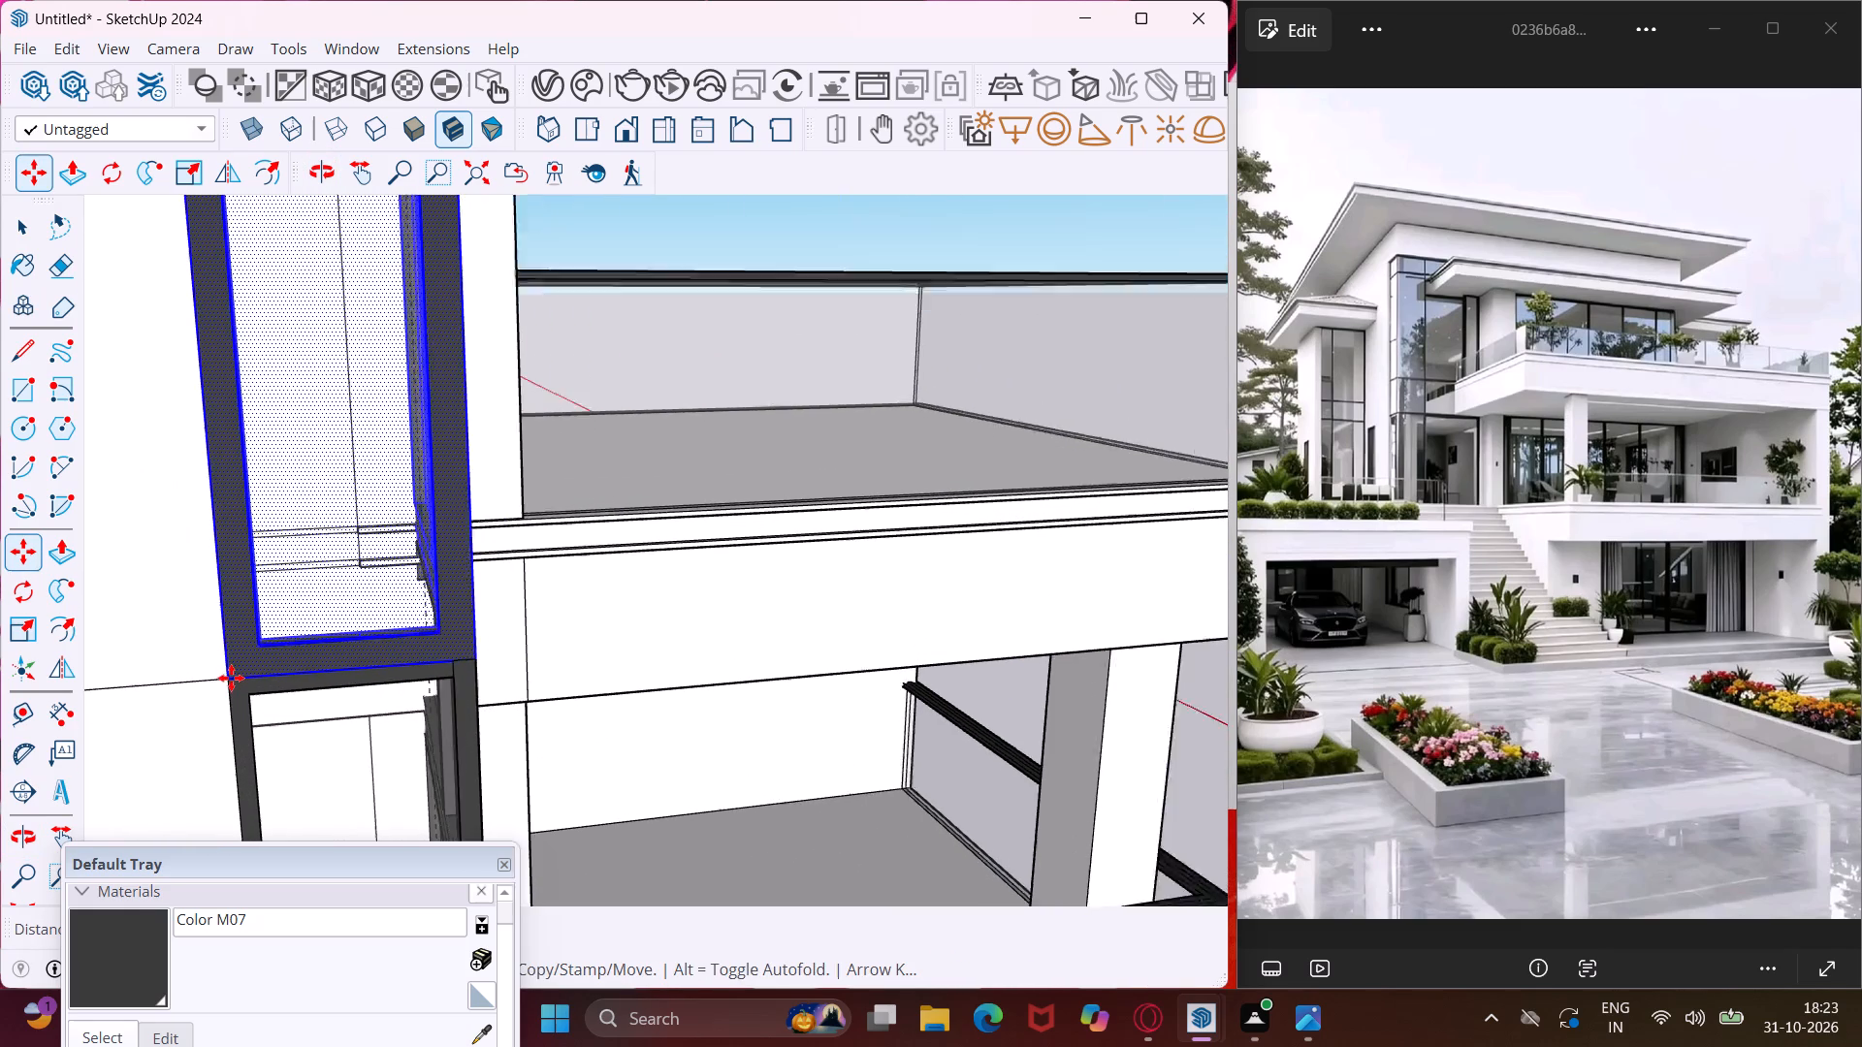
scroll(231, 678, down, 15)
key(Escape)
key(space)
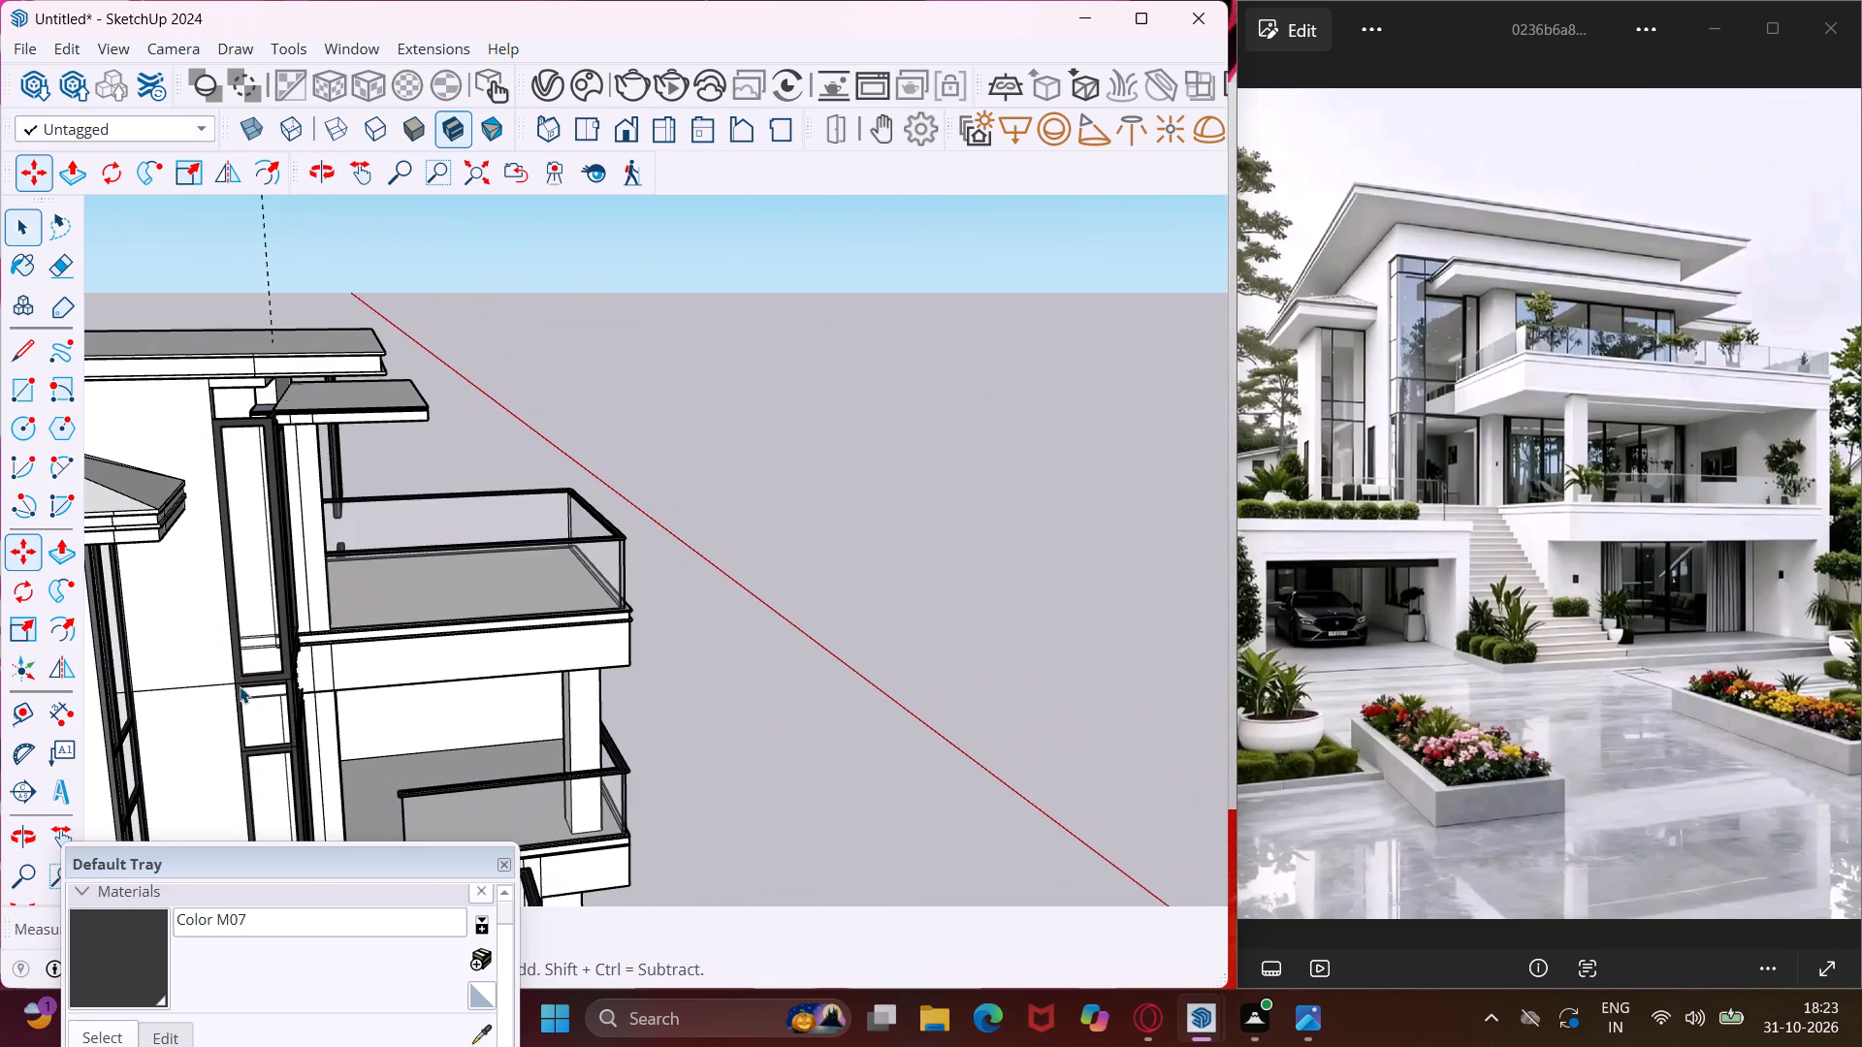
Move the loose short L-shaped frame by its bottom corner onto the top corner of the stacked corner frames.
scroll(233, 532, down, 6)
scroll(780, 604, up, 4)
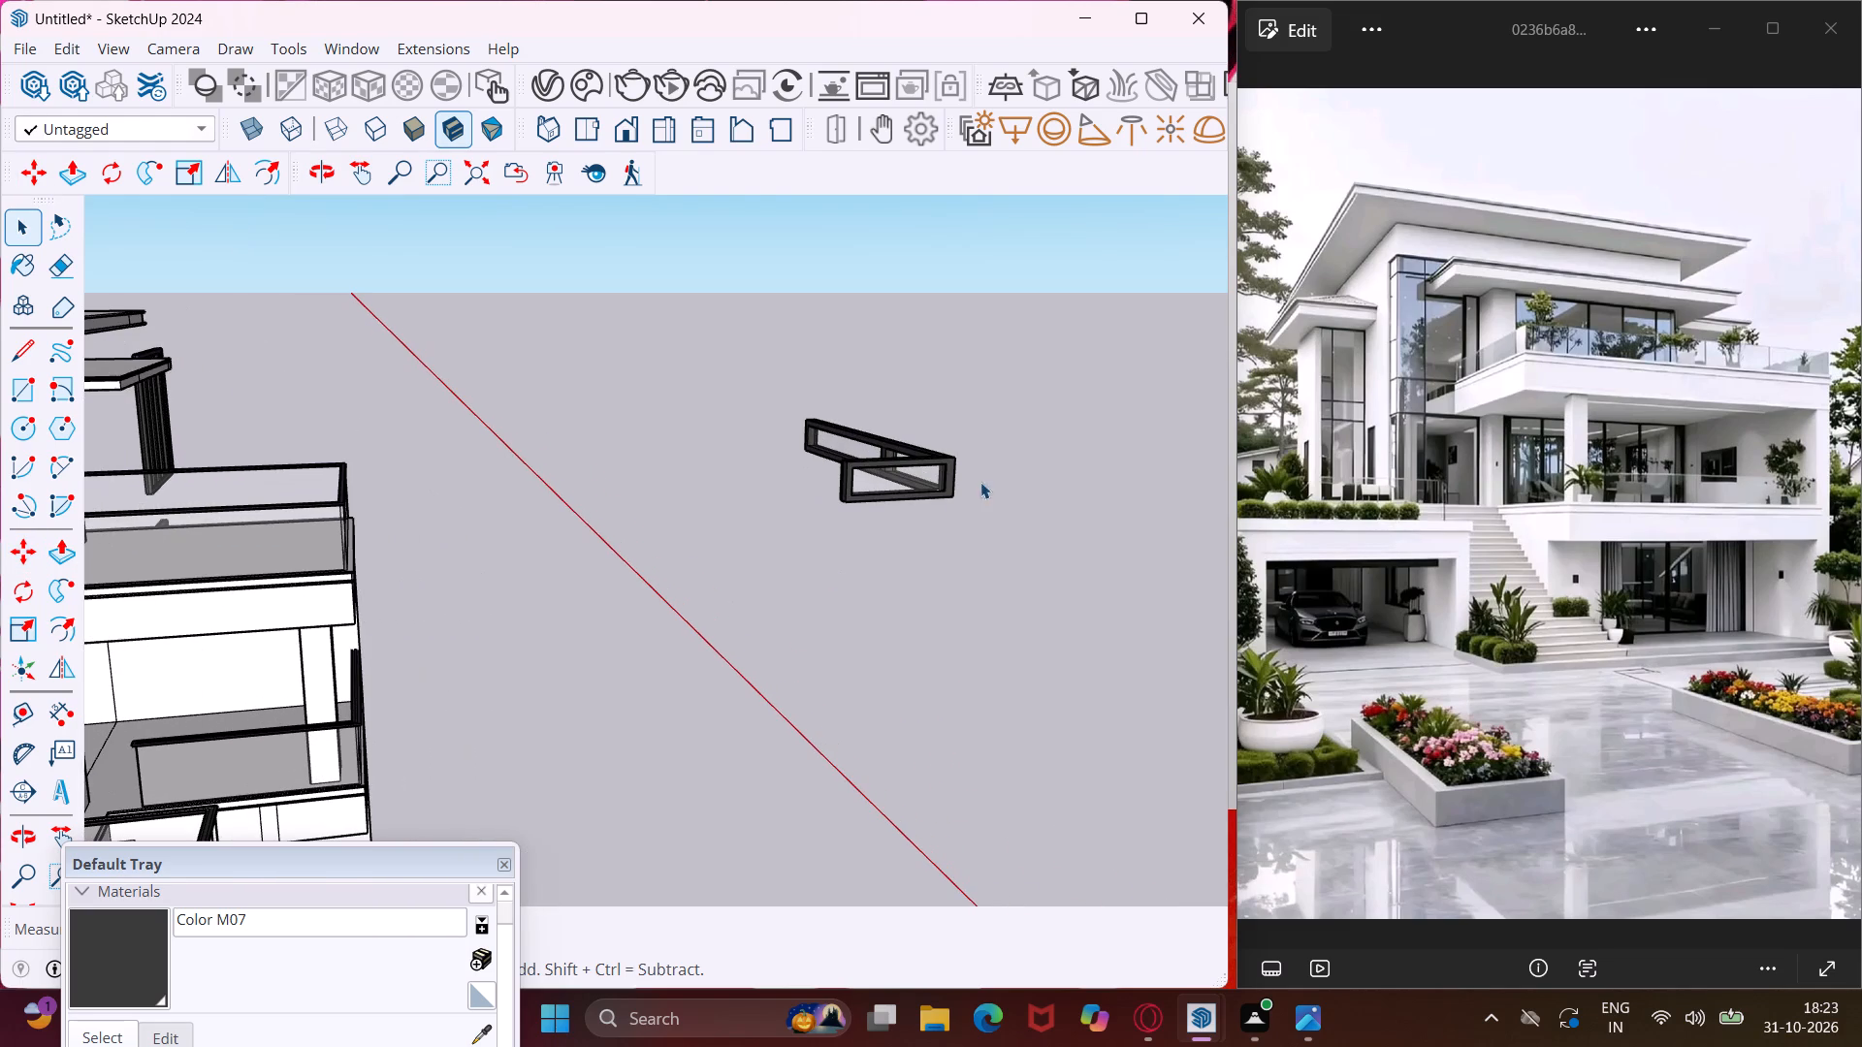
drag(1040, 386, 764, 594)
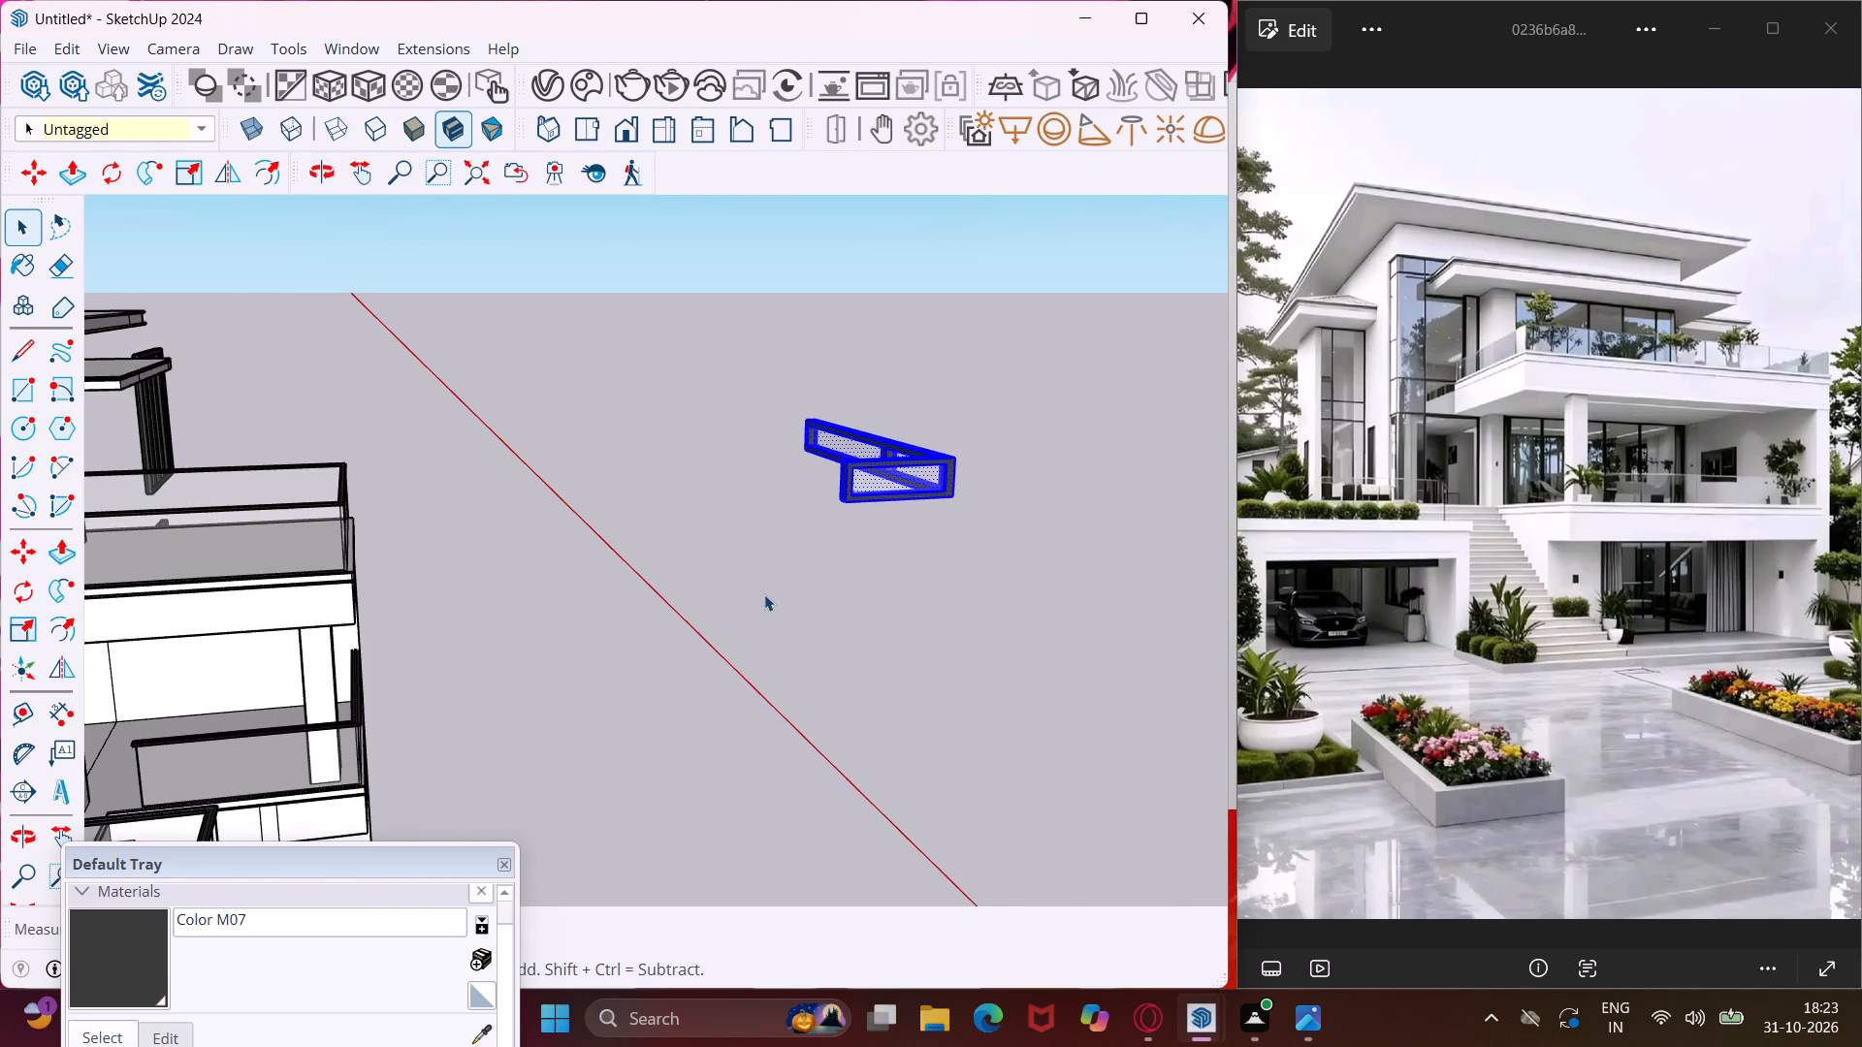
key(m)
scroll(845, 502, up, 4)
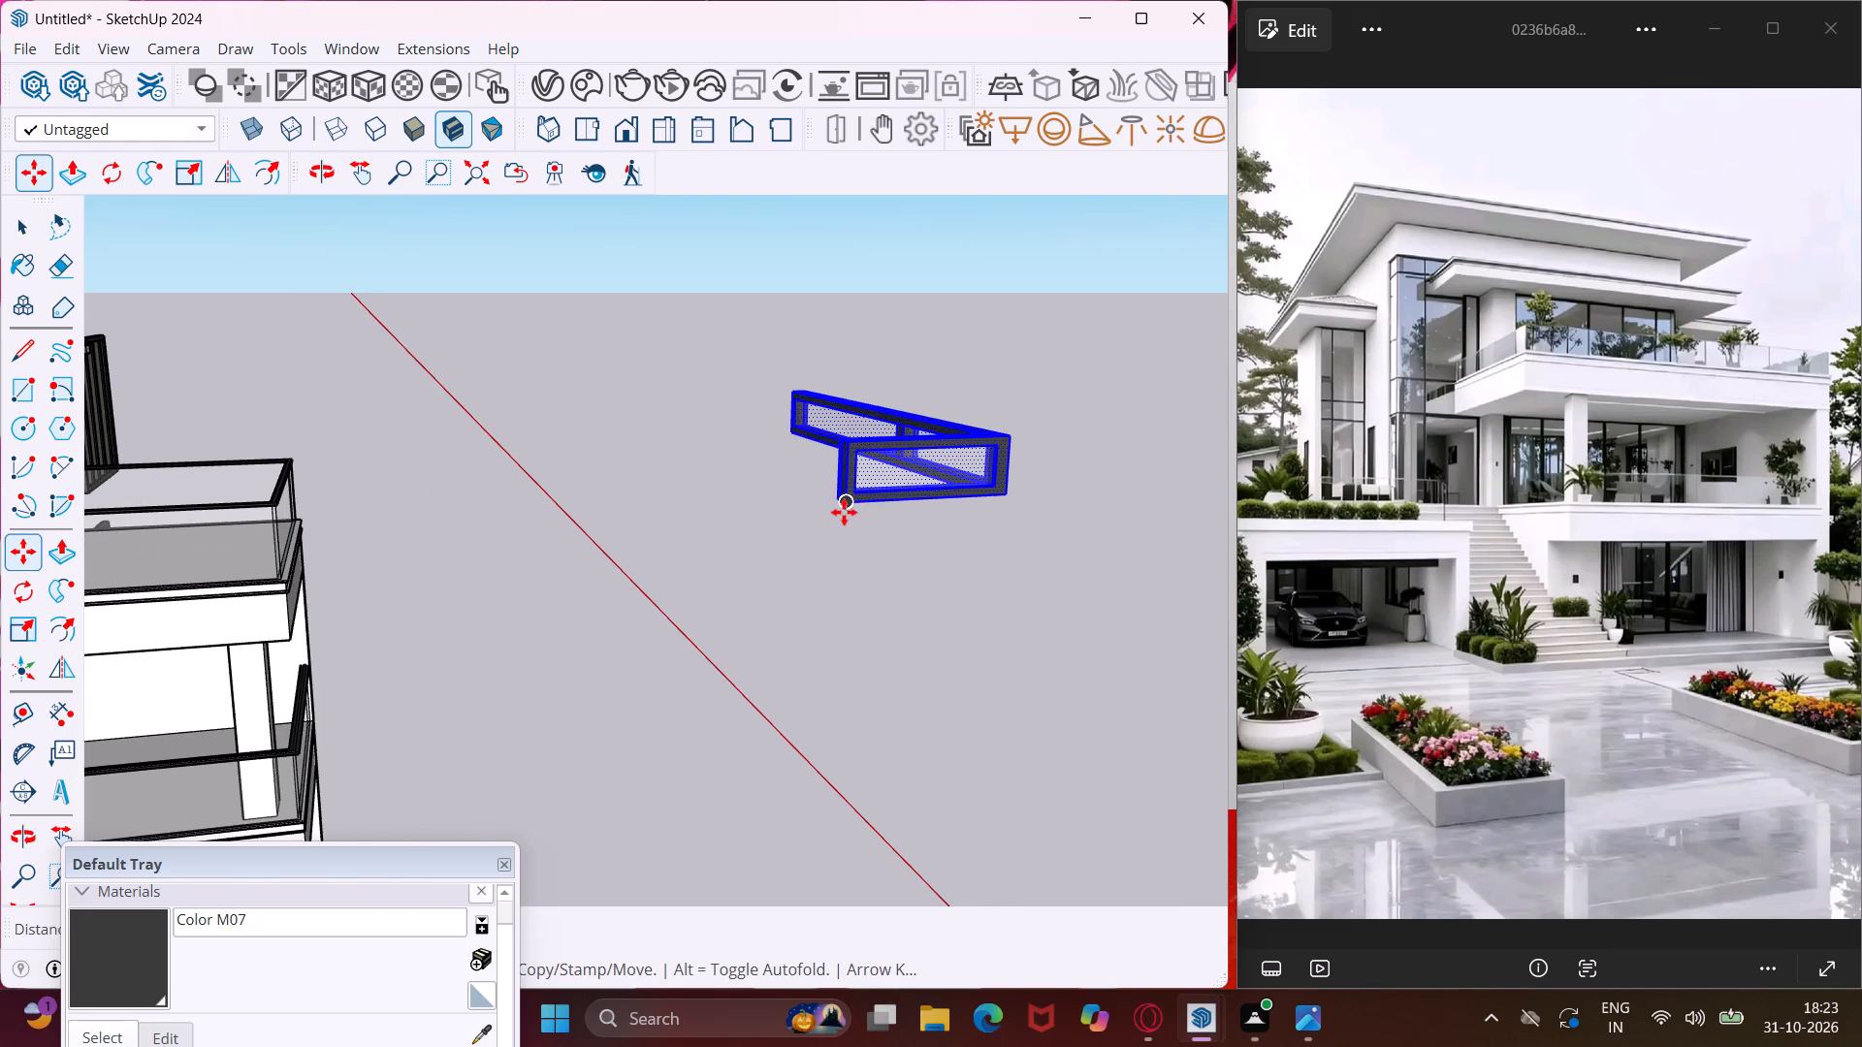
scroll(844, 512, up, 3)
scroll(843, 501, down, 3)
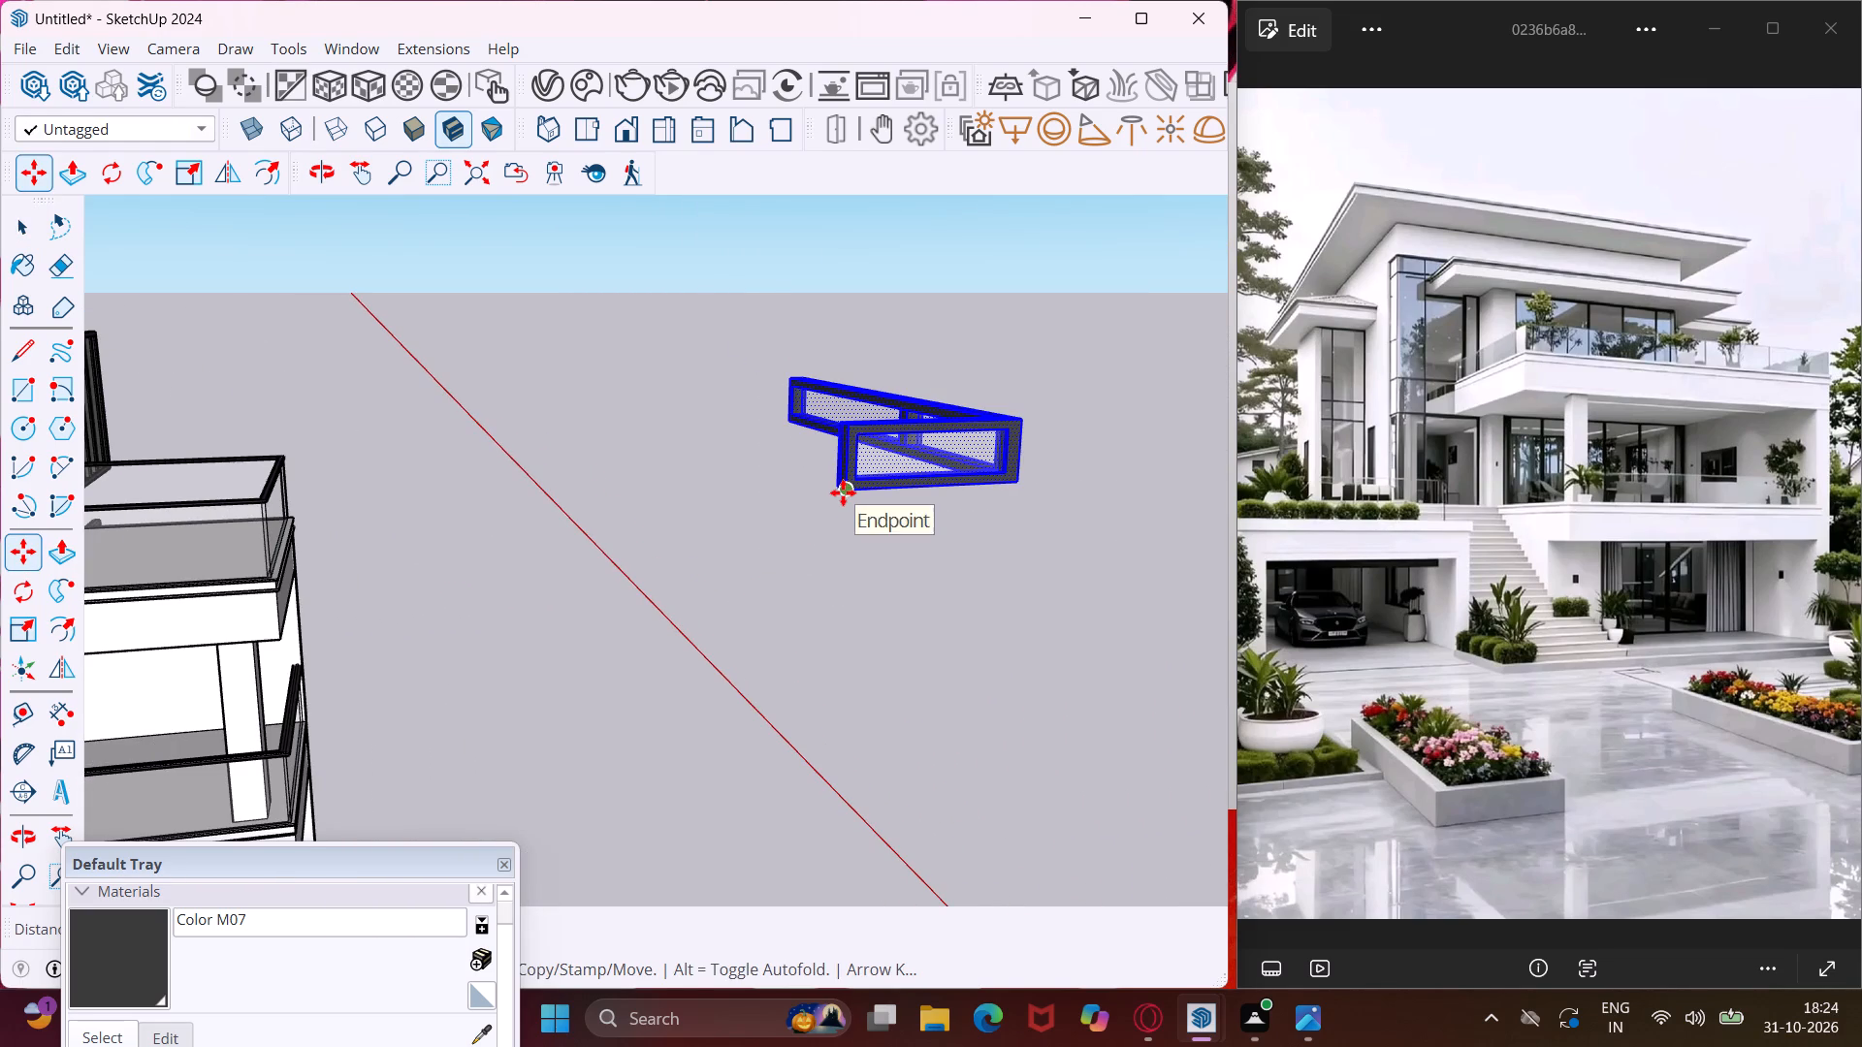
click(843, 492)
scroll(778, 539, down, 16)
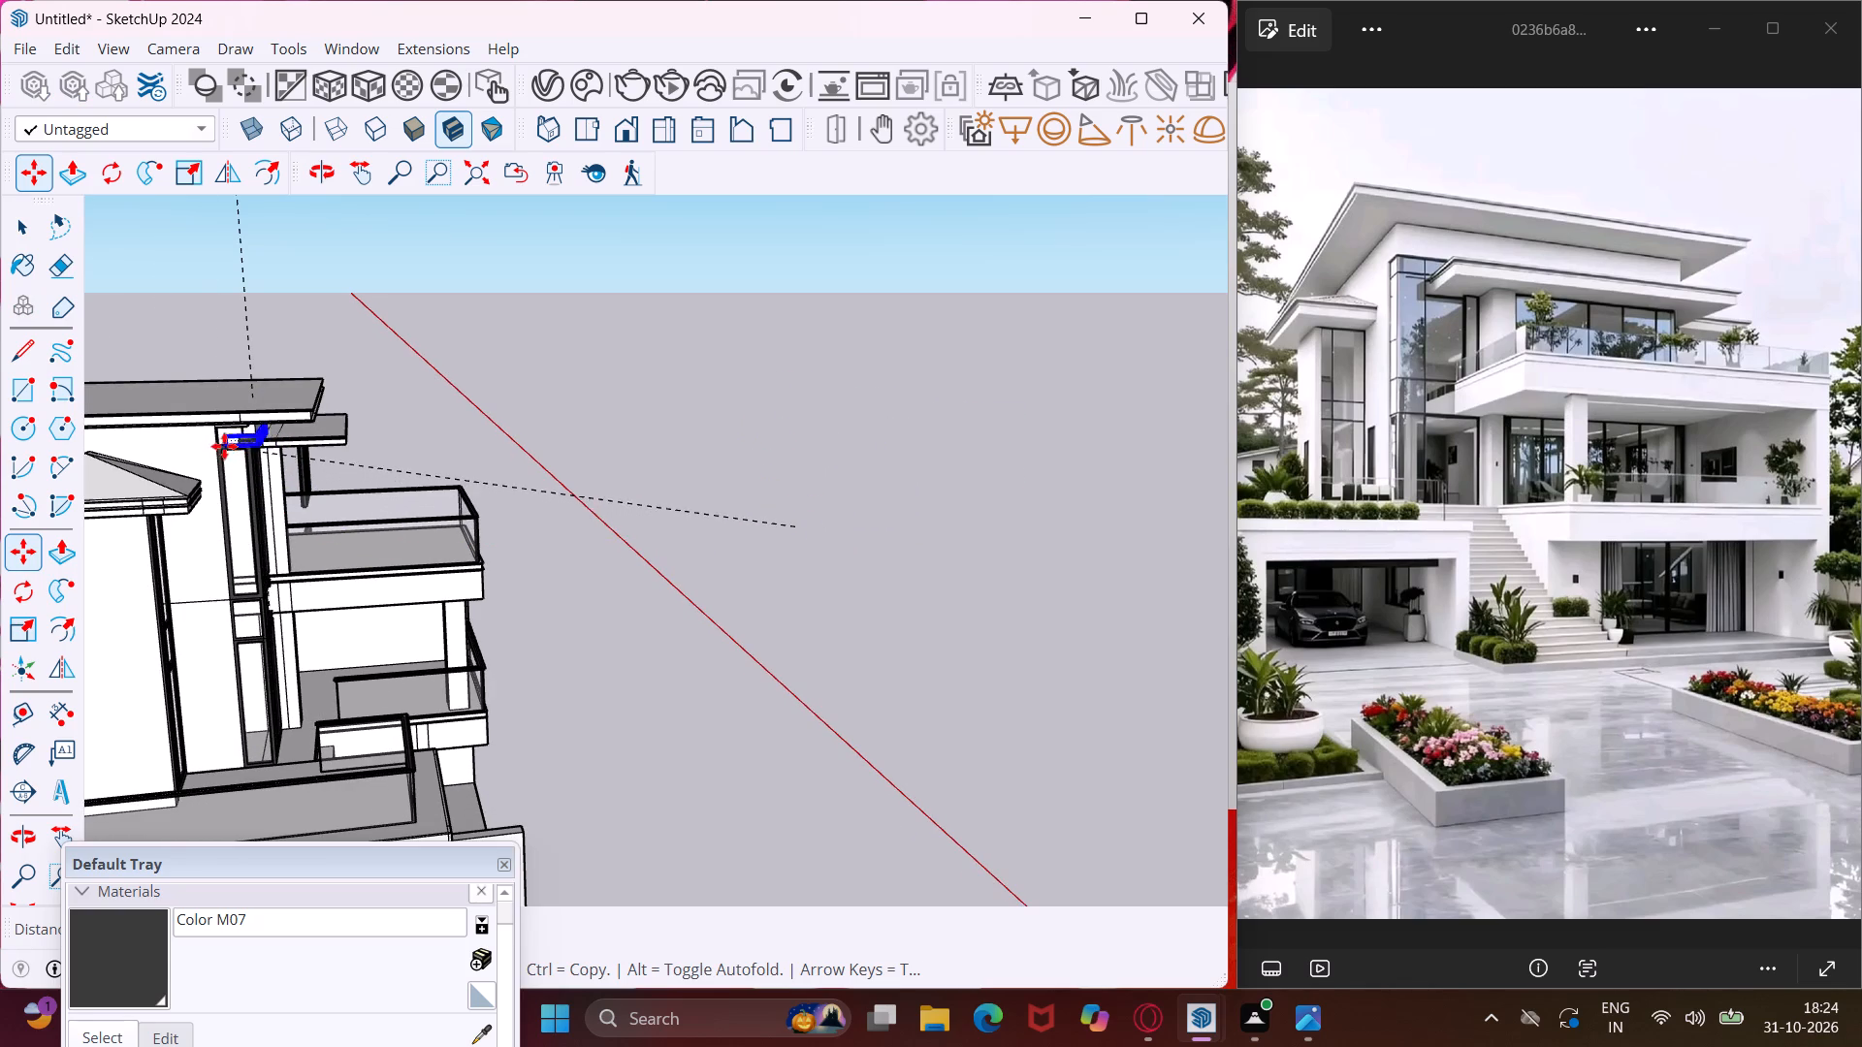
scroll(217, 445, up, 20)
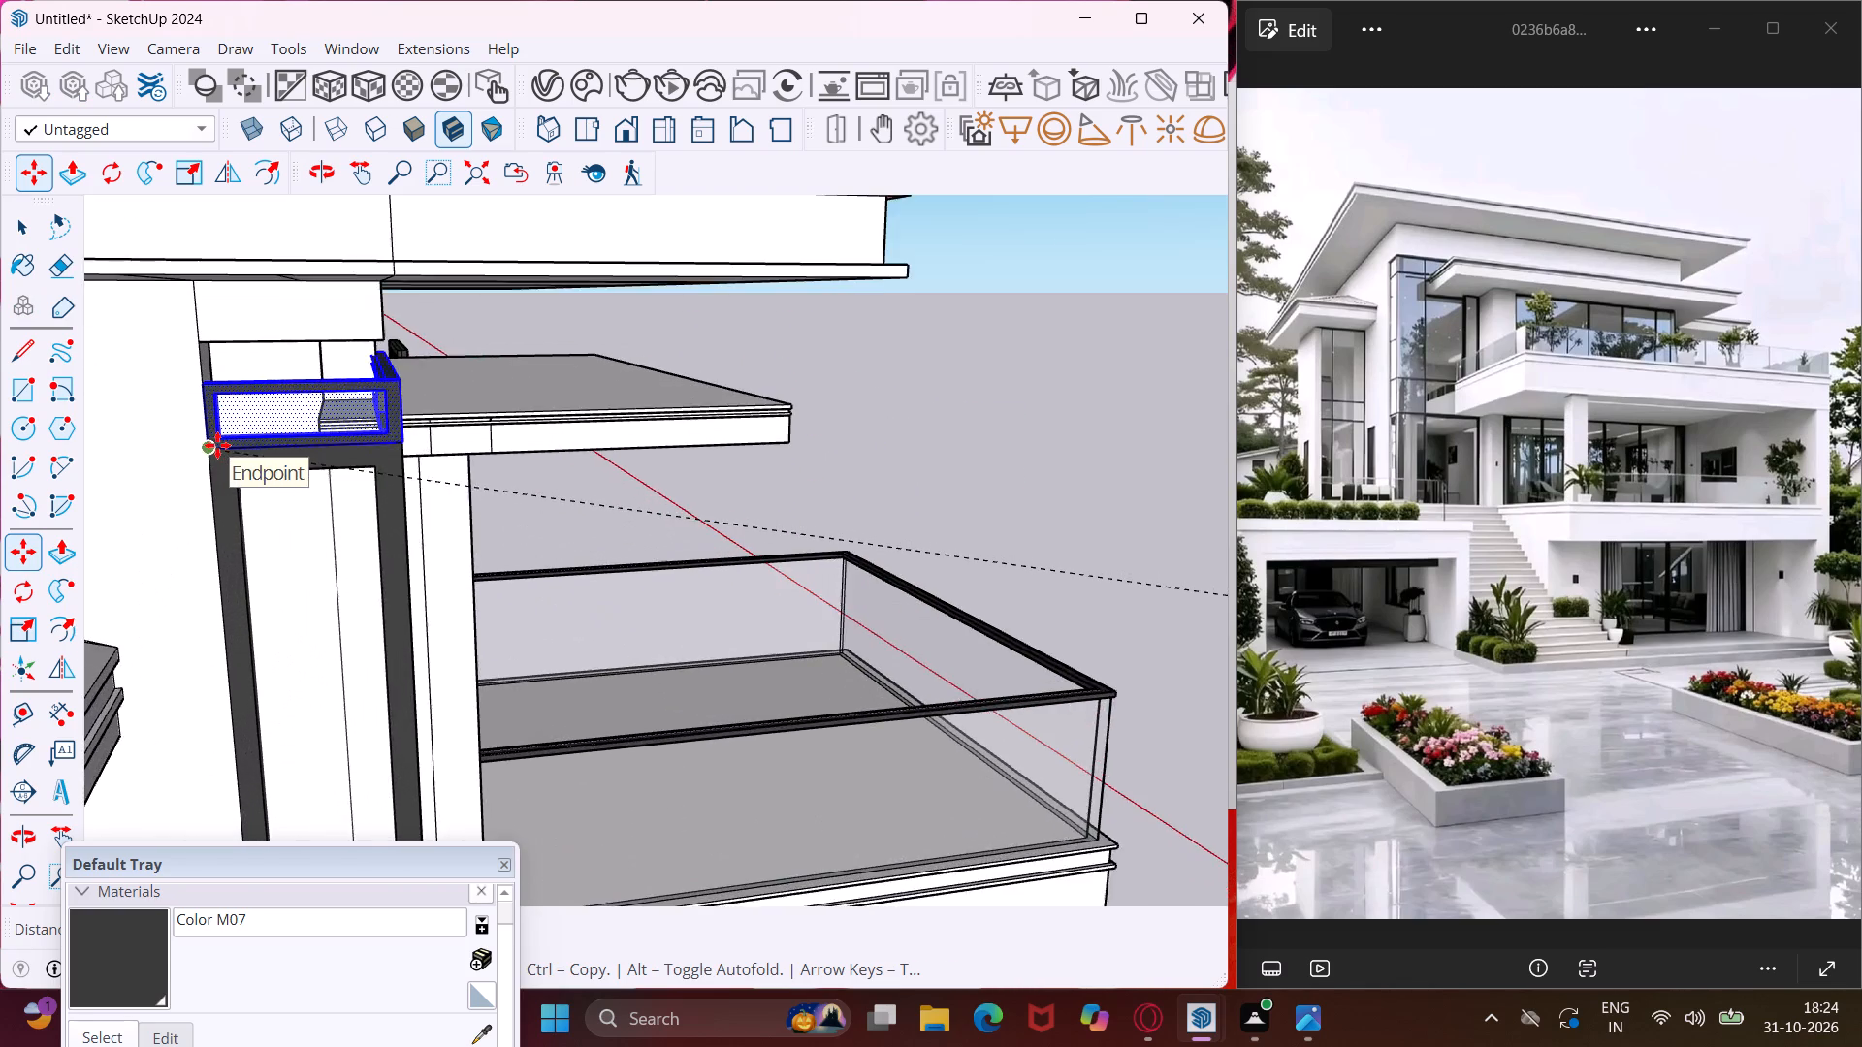
scroll(217, 445, up, 2)
click(205, 451)
middle_drag(393, 434, 381, 432)
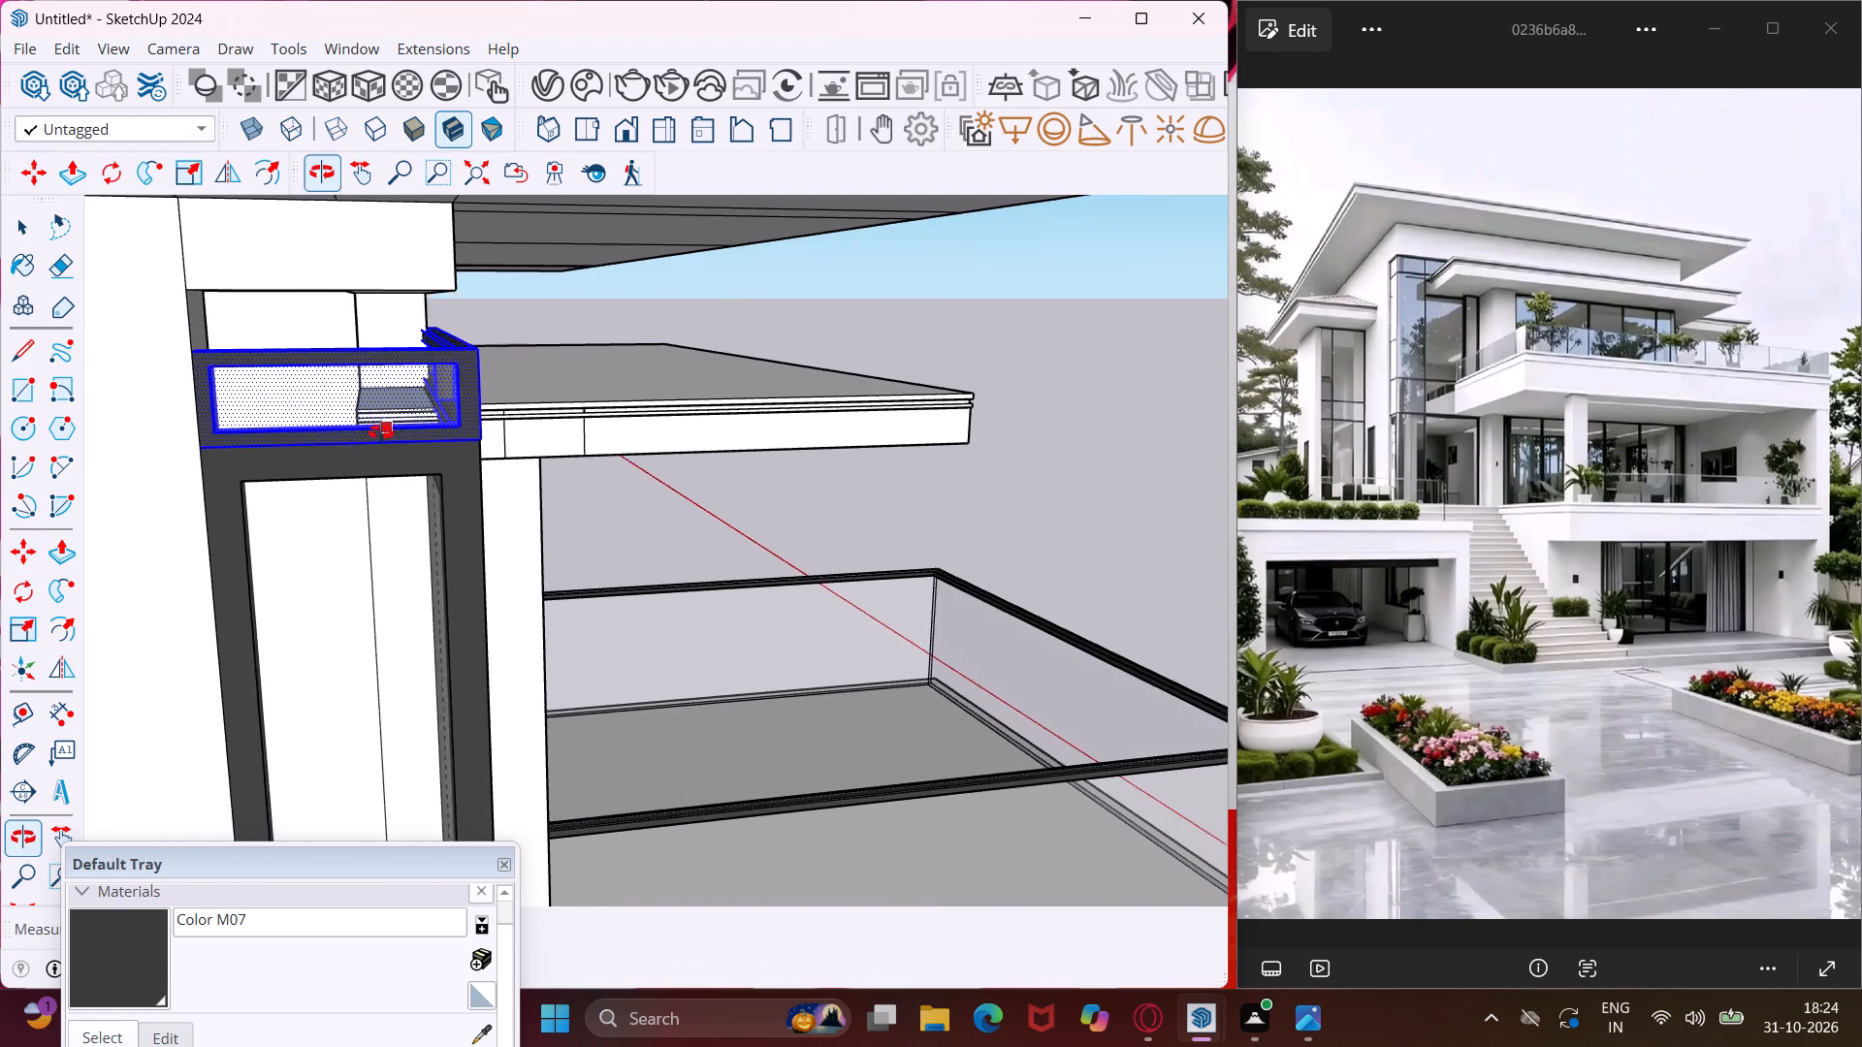
middle_drag(381, 432, 213, 462)
key(Escape)
key(space)
Push the narrow white wall face behind the short corner frame, above the canopy slab, back to its 7 7/16" limit.
scroll(494, 304, up, 2)
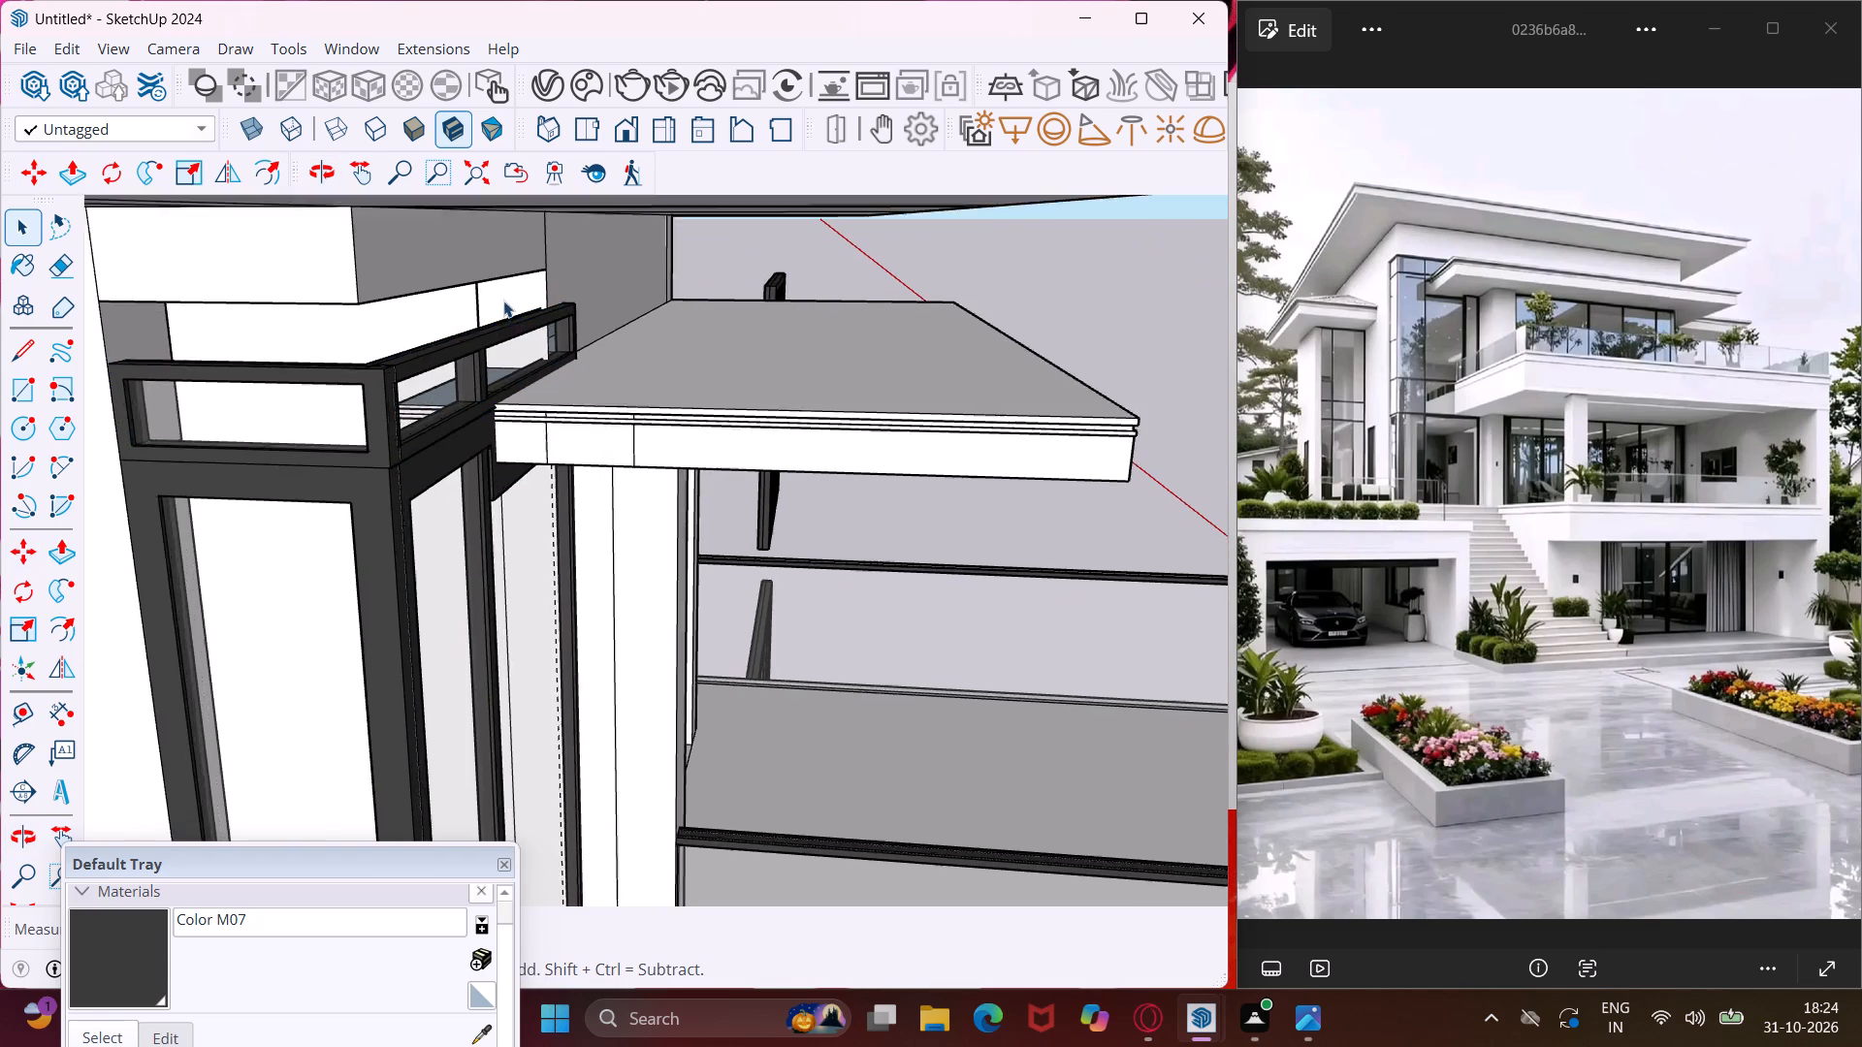
scroll(503, 301, up, 6)
click(550, 300)
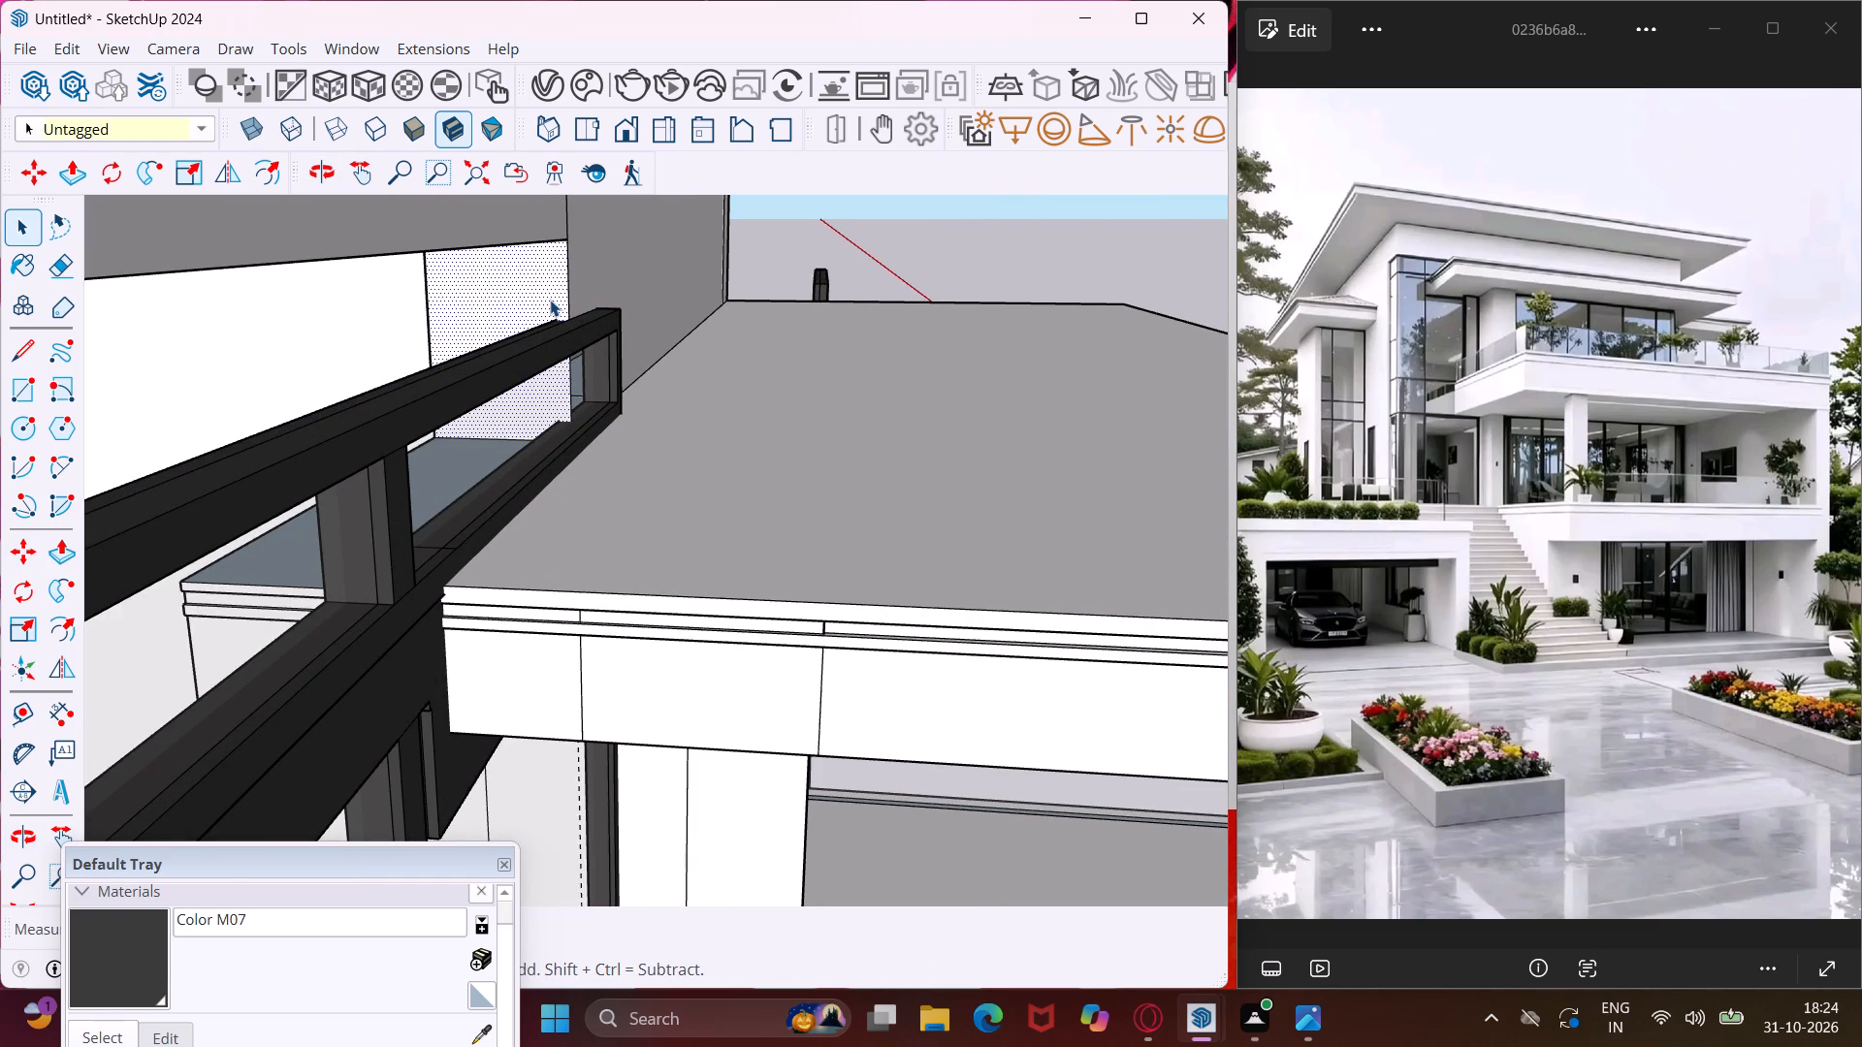
key(p)
click(550, 300)
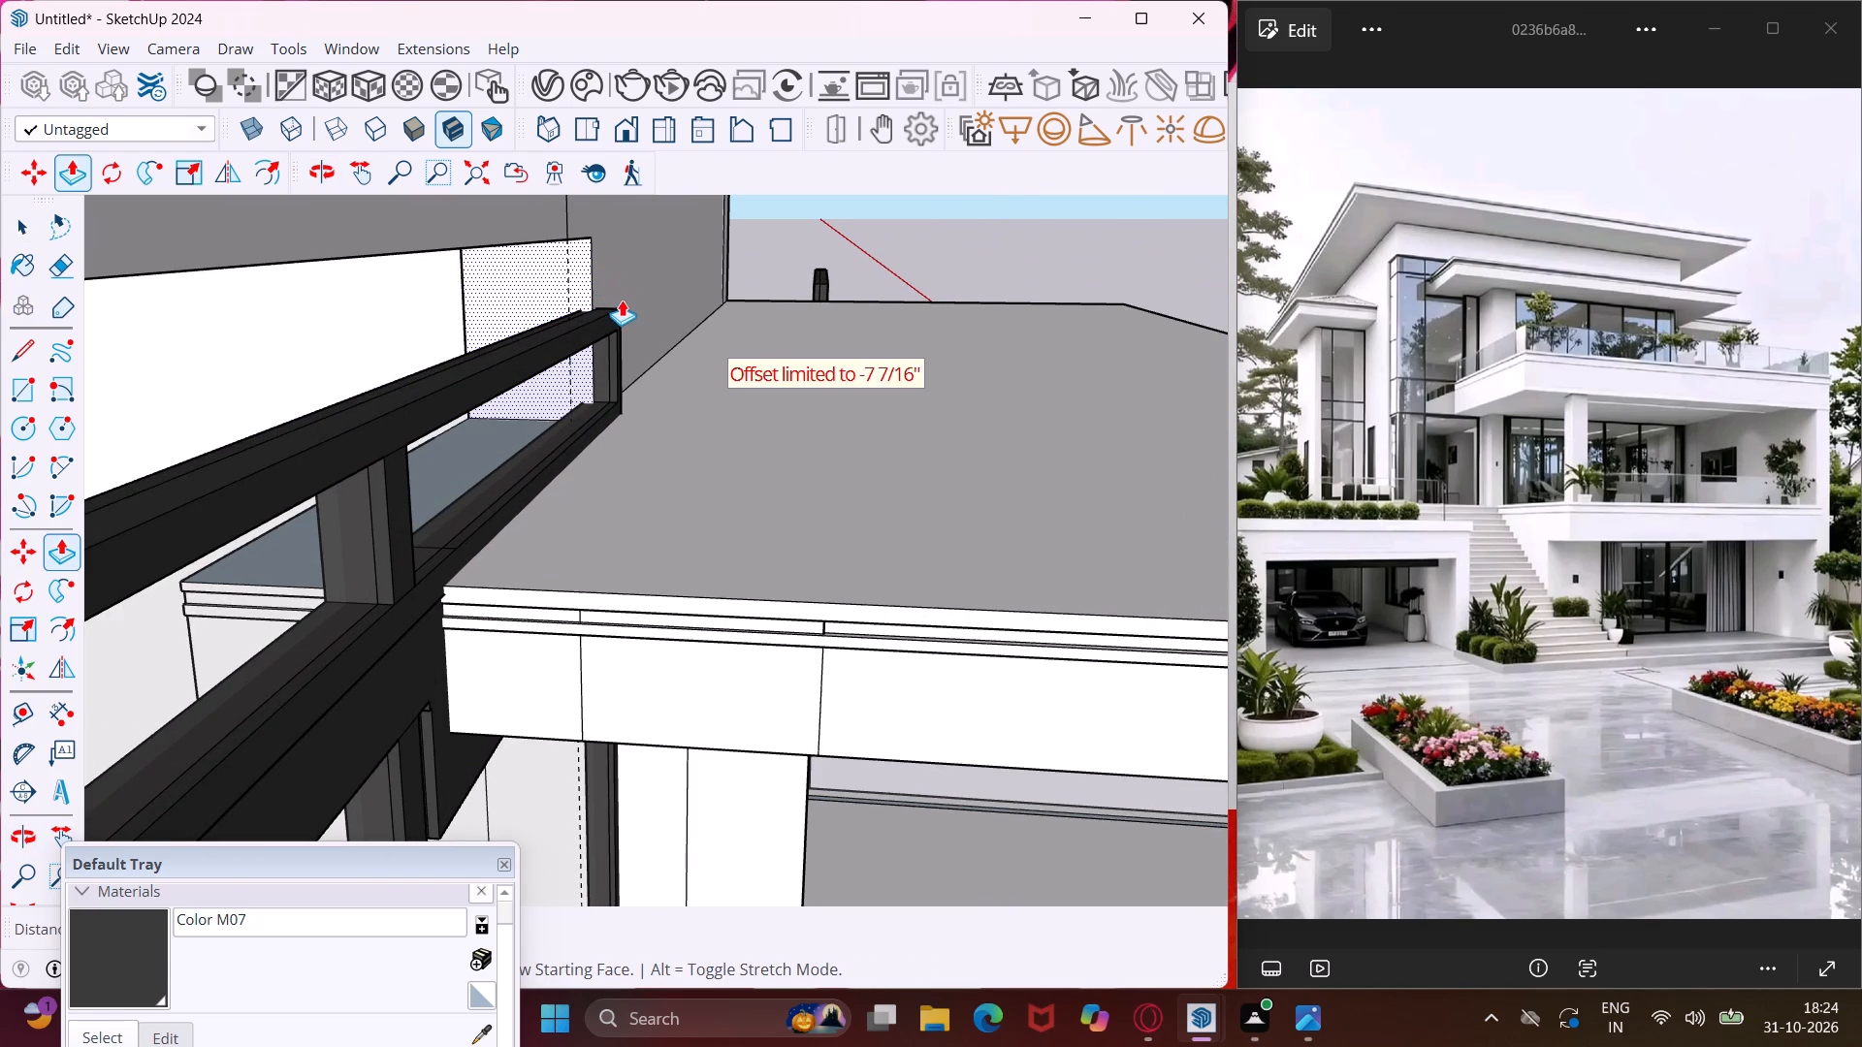
click(622, 301)
scroll(586, 290, up, 3)
key(Escape)
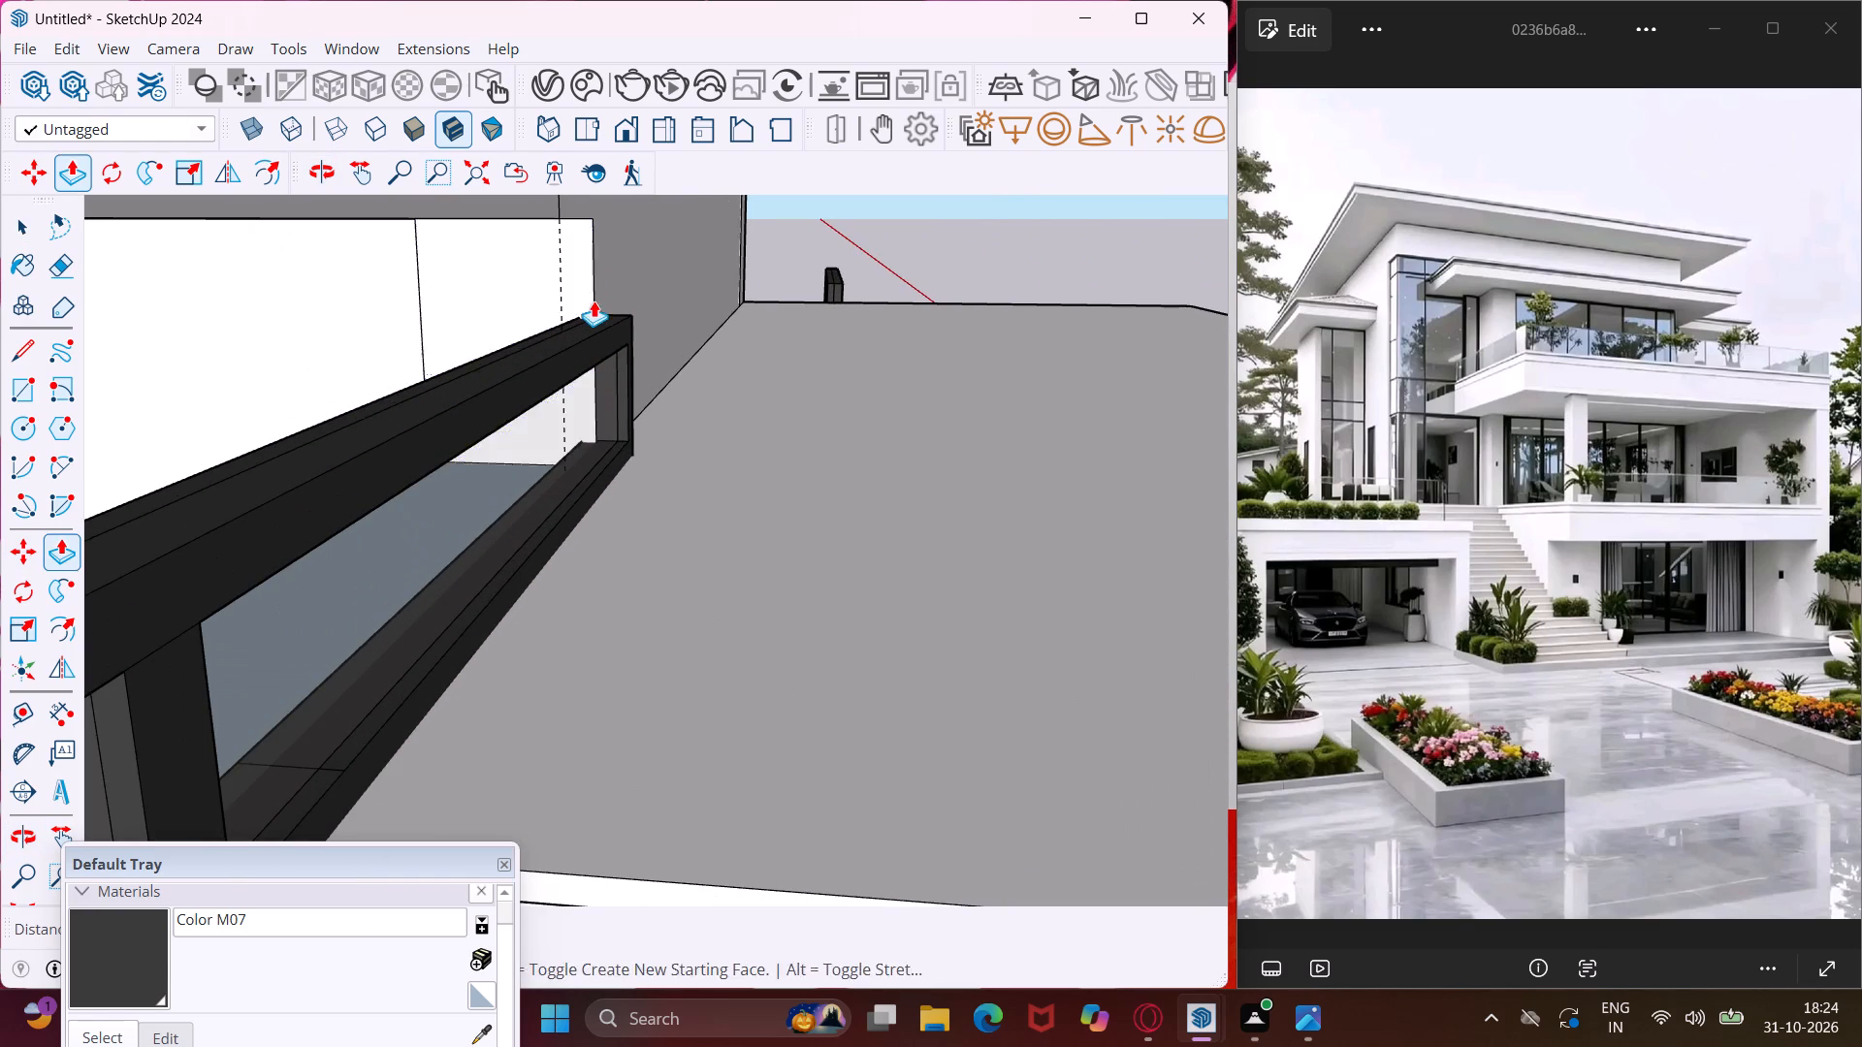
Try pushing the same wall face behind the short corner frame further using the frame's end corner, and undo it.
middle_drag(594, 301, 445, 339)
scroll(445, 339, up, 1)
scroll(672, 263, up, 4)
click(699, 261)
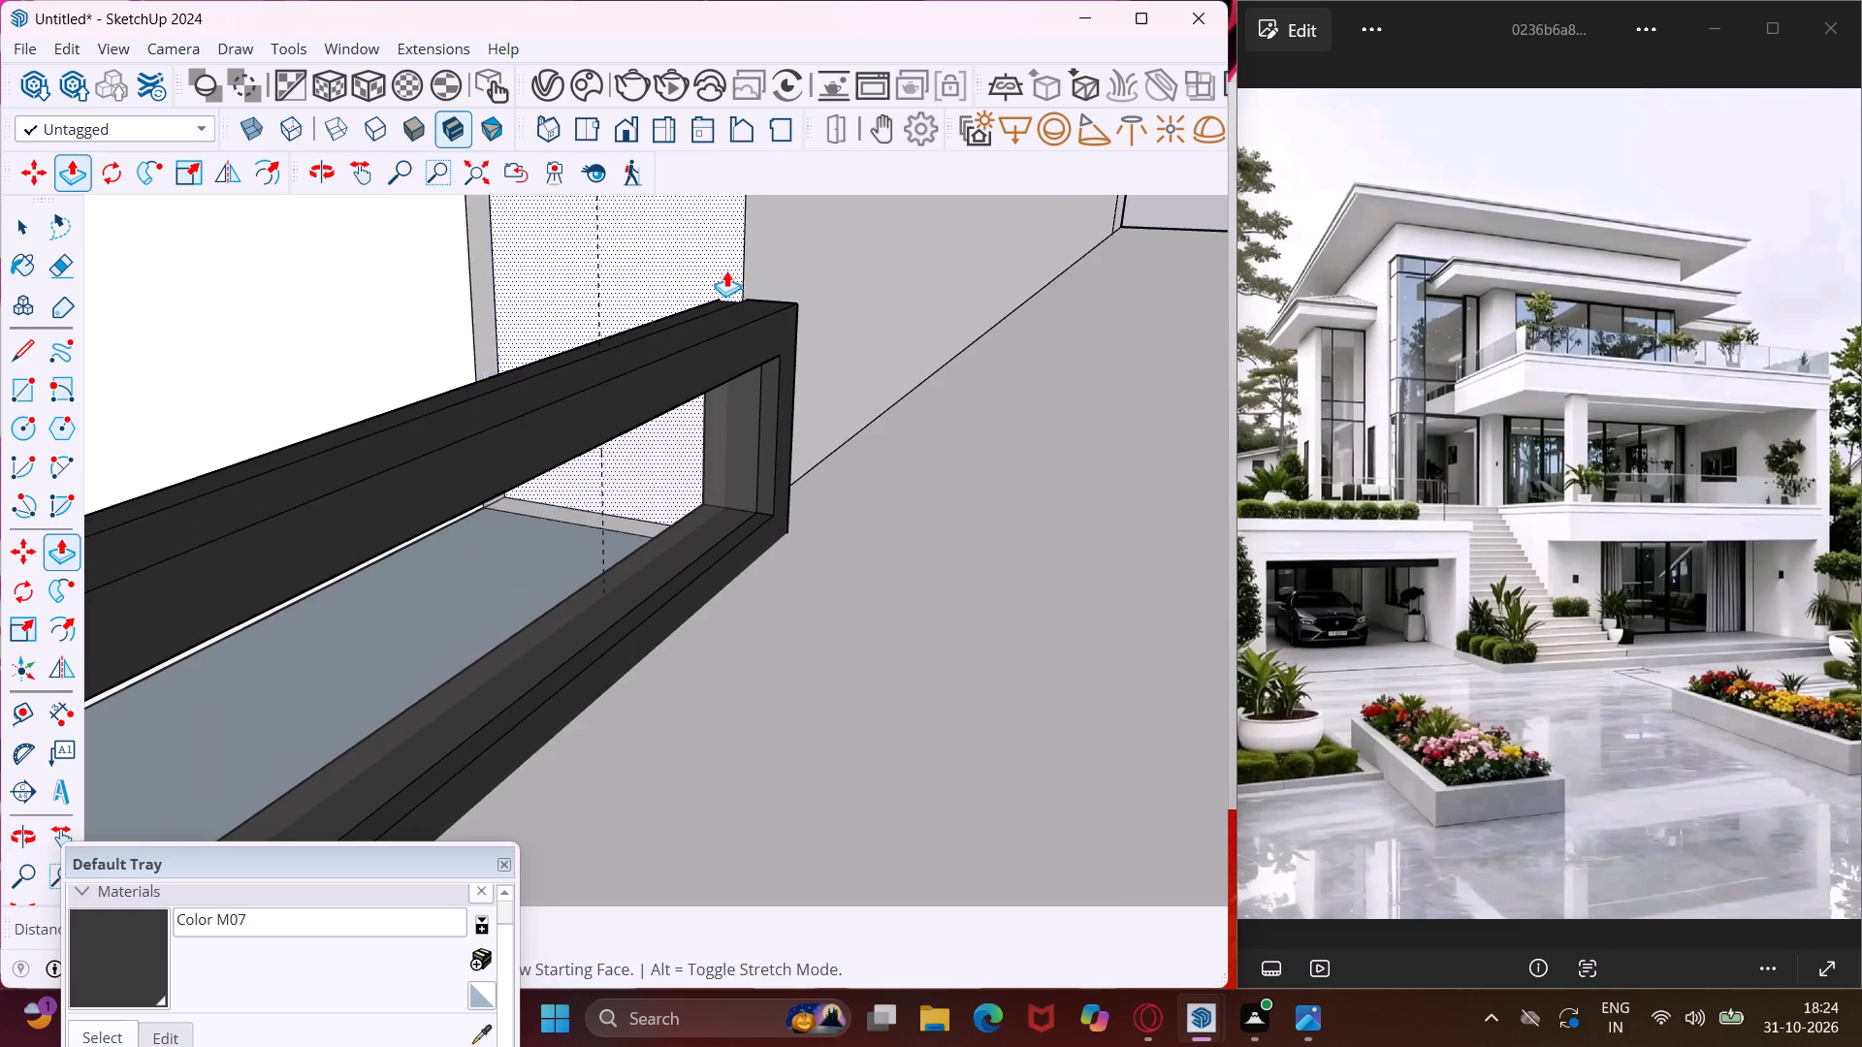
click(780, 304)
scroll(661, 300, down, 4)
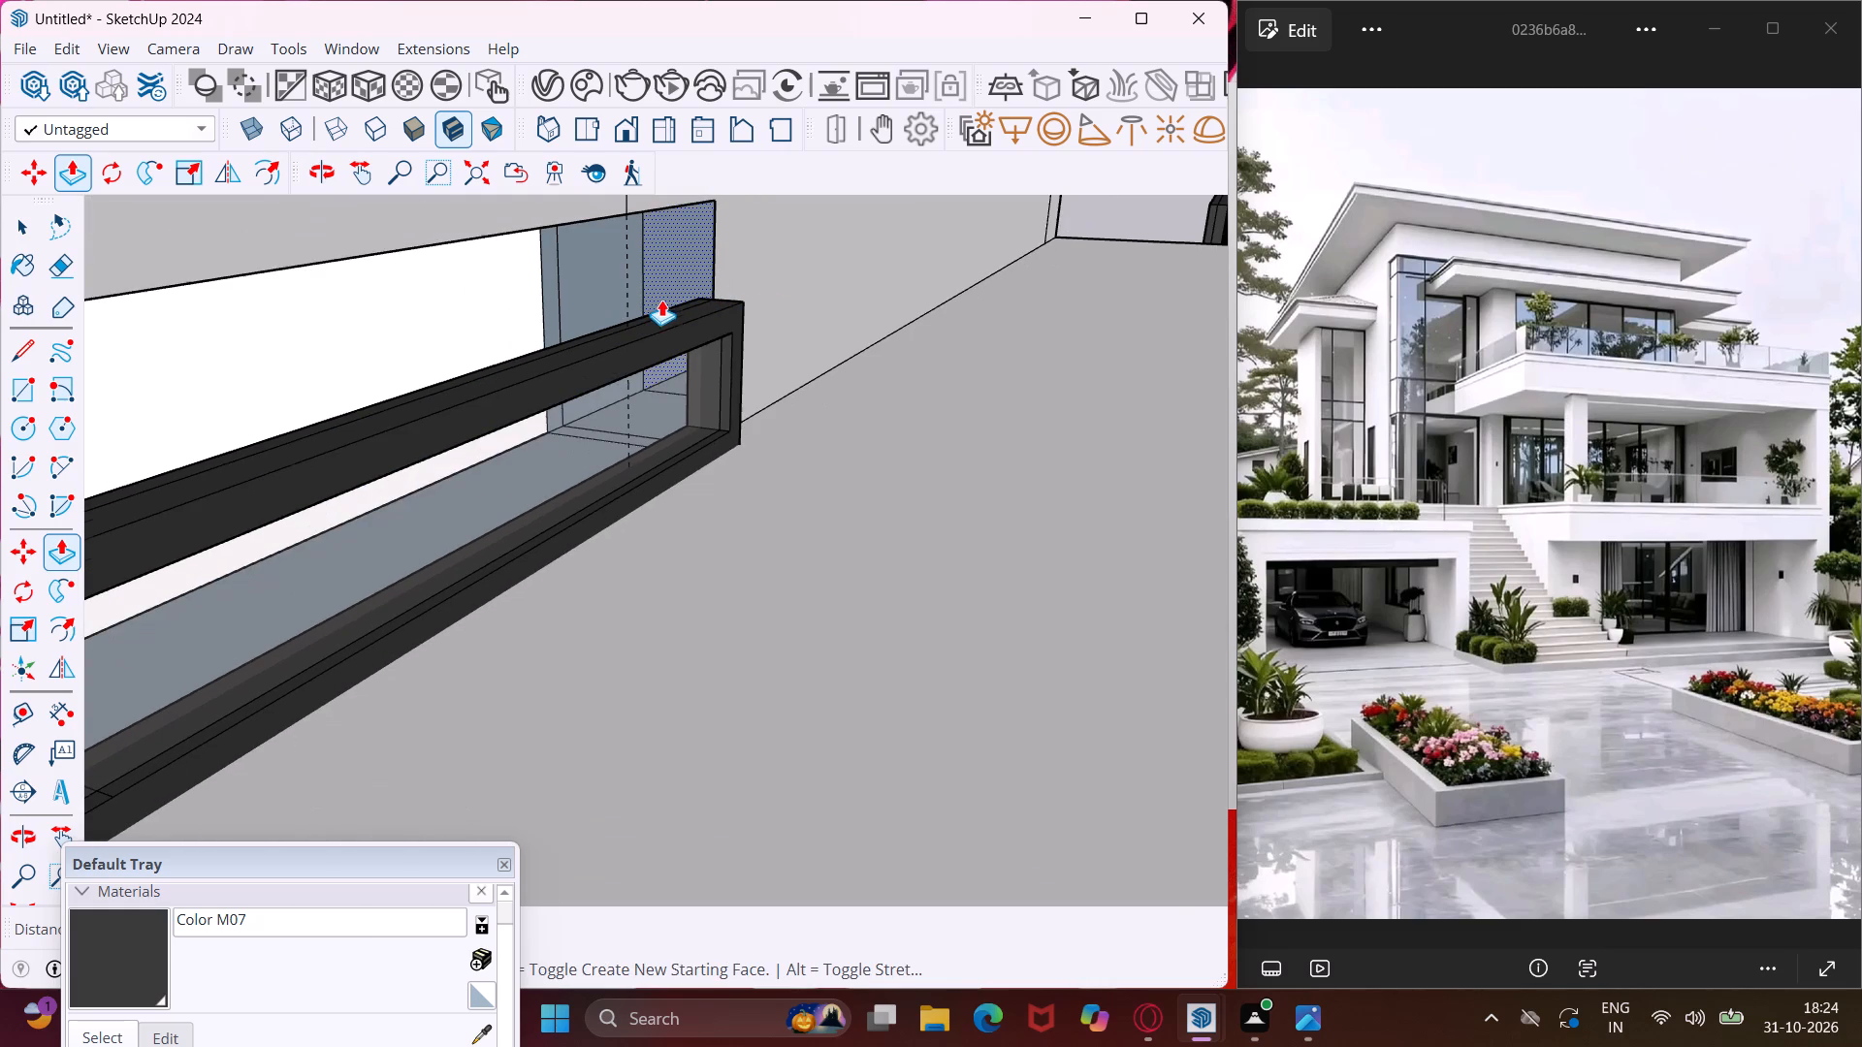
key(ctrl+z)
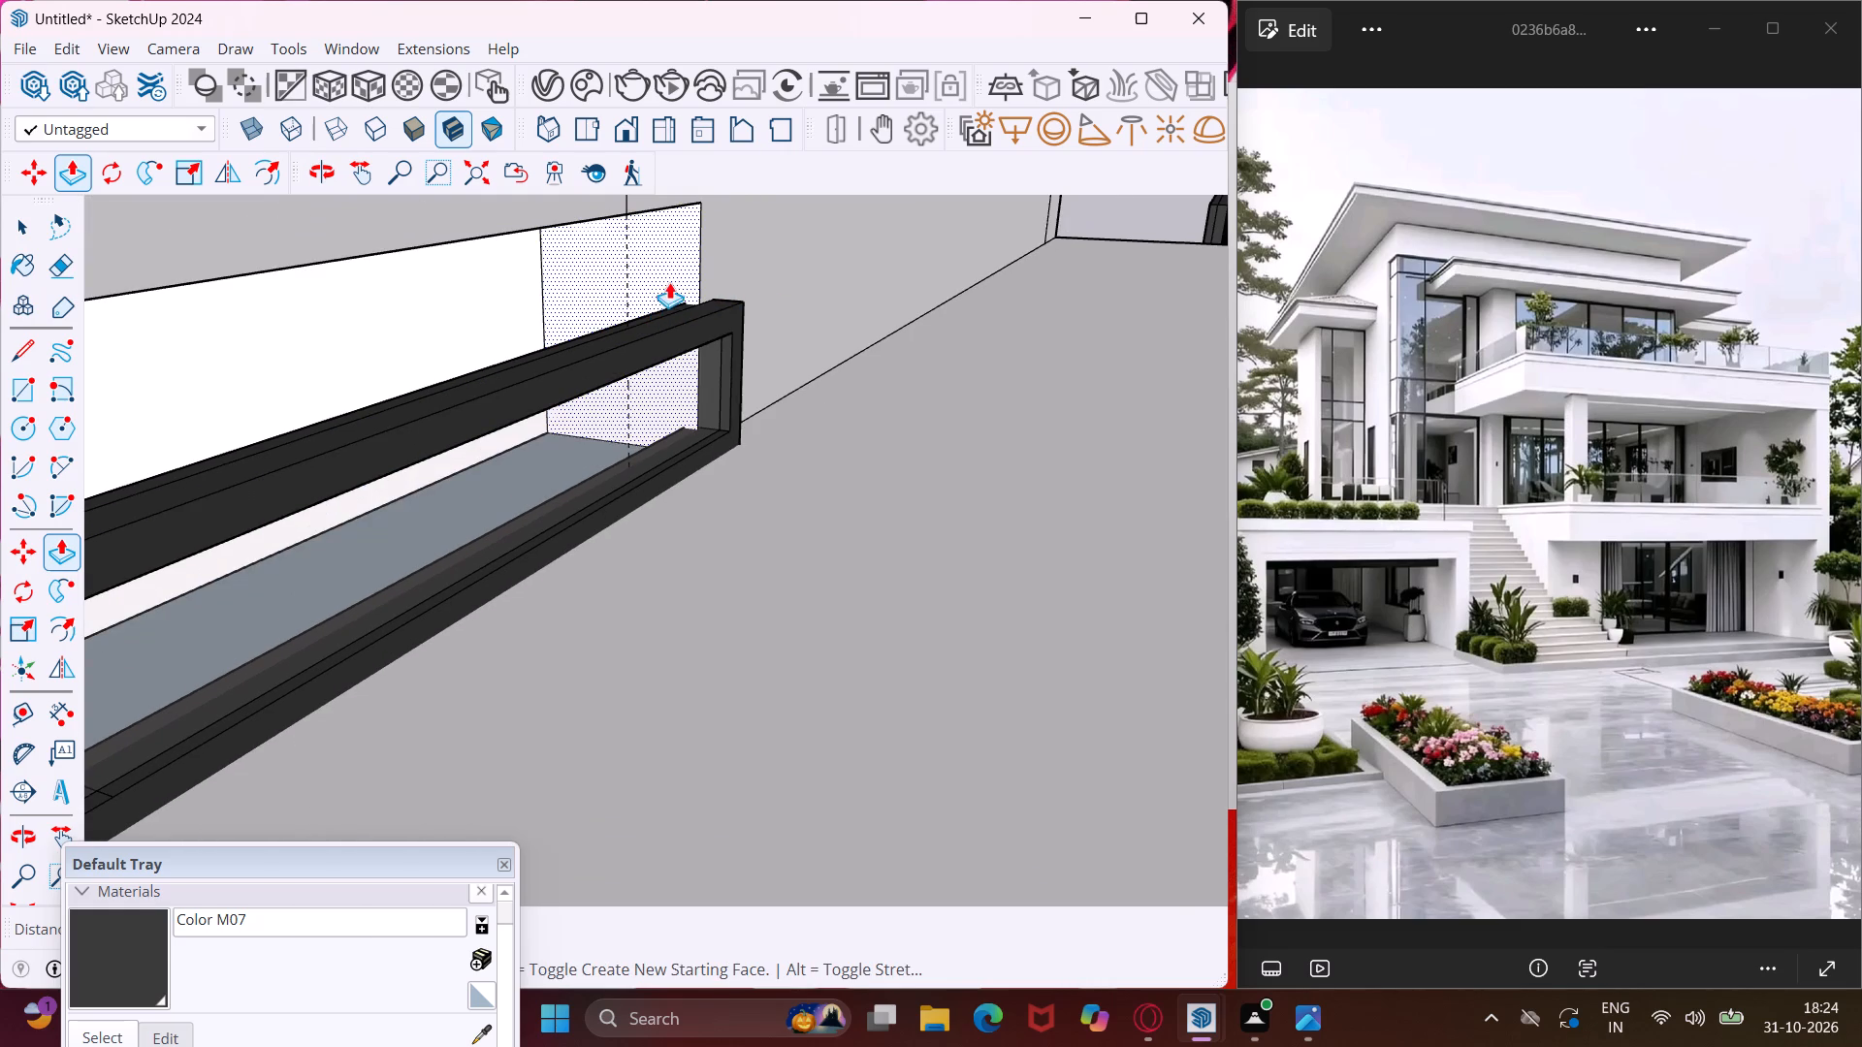
Pull the underside of the wall block above the short corner frame down to the frame's top edge.
middle_drag(668, 280, 722, 201)
scroll(645, 216, up, 3)
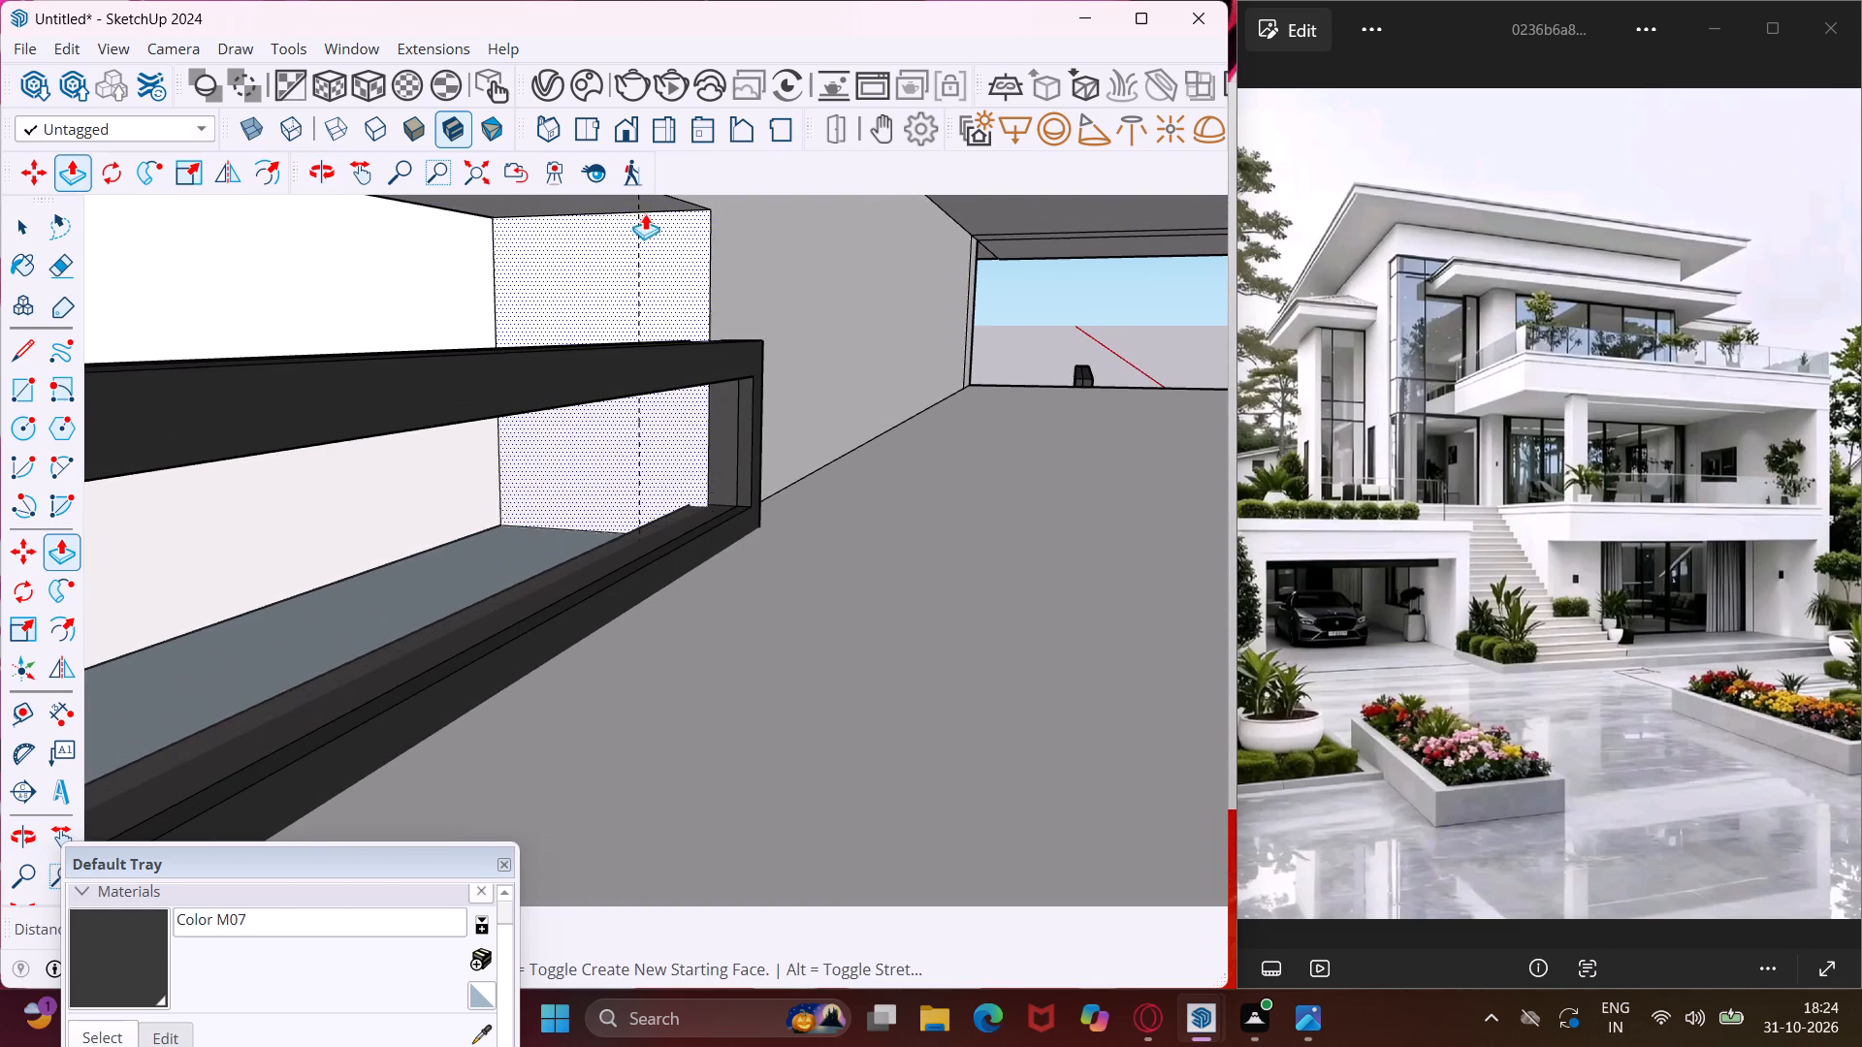
click(630, 196)
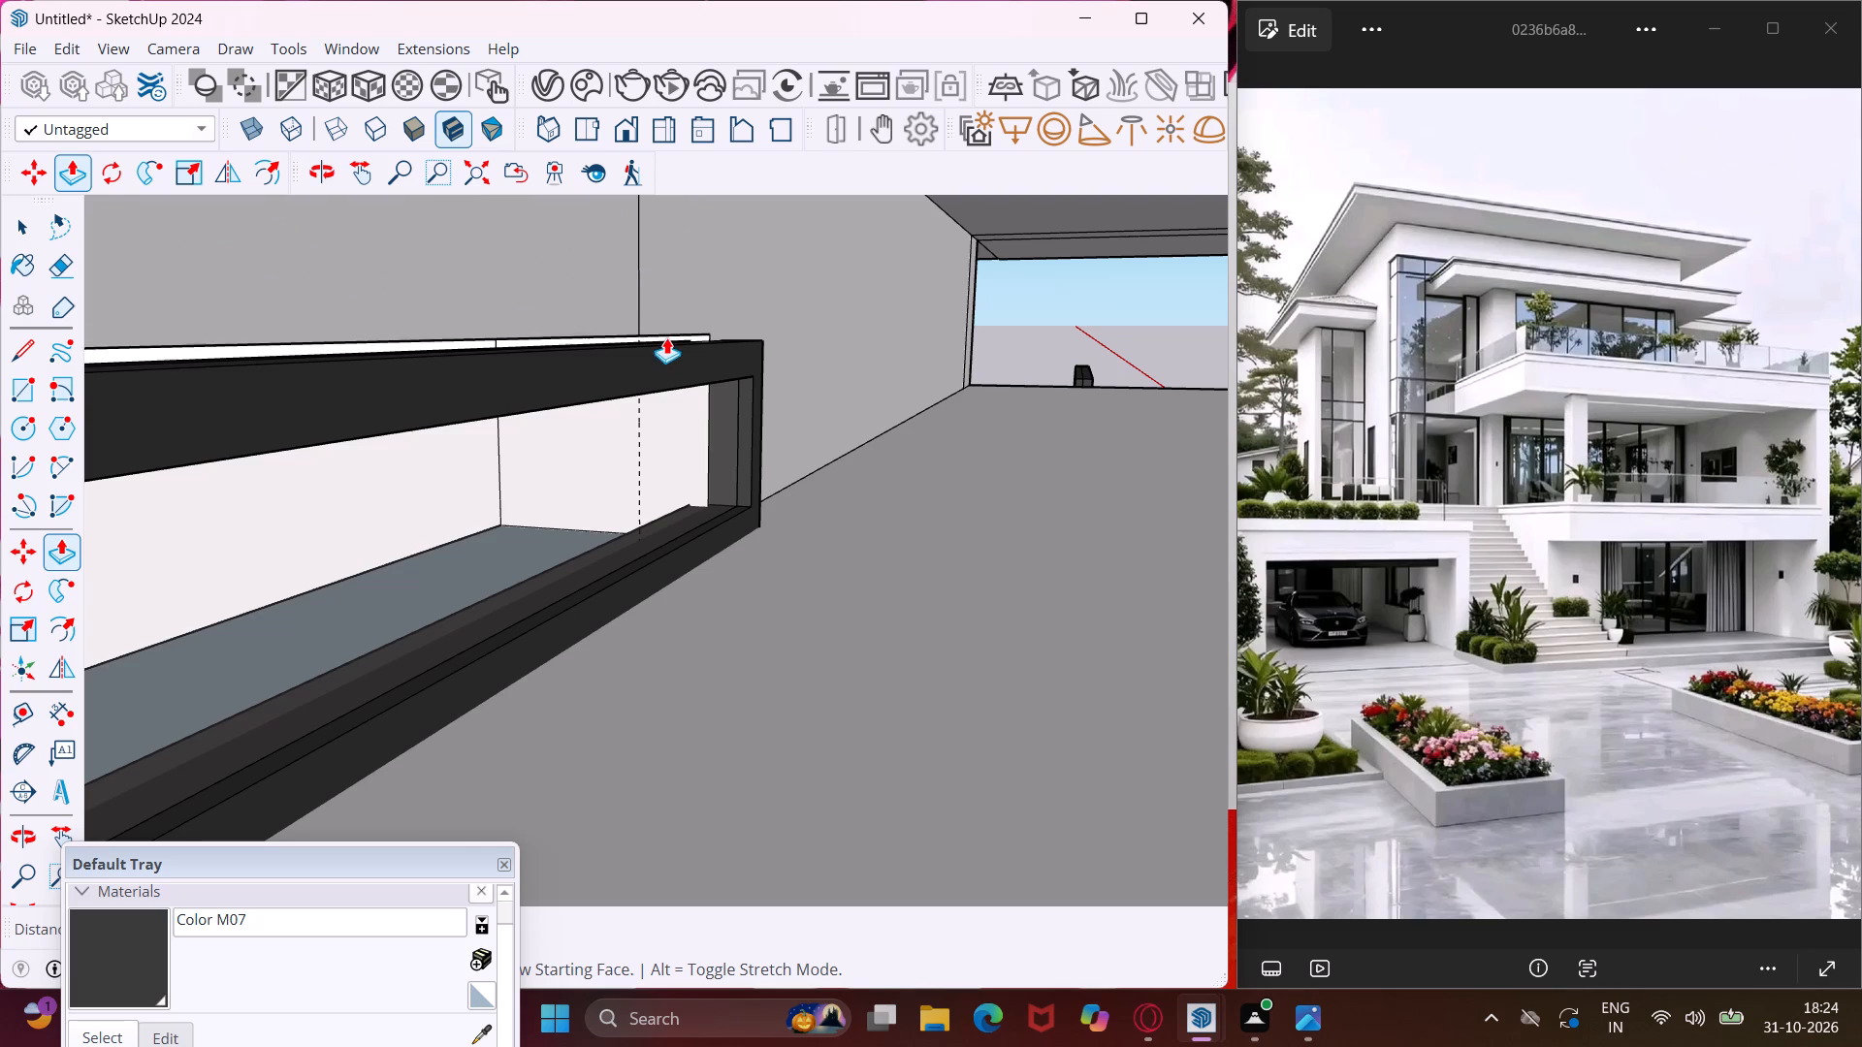
click(668, 340)
scroll(723, 270, down, 16)
key(Escape)
key(space)
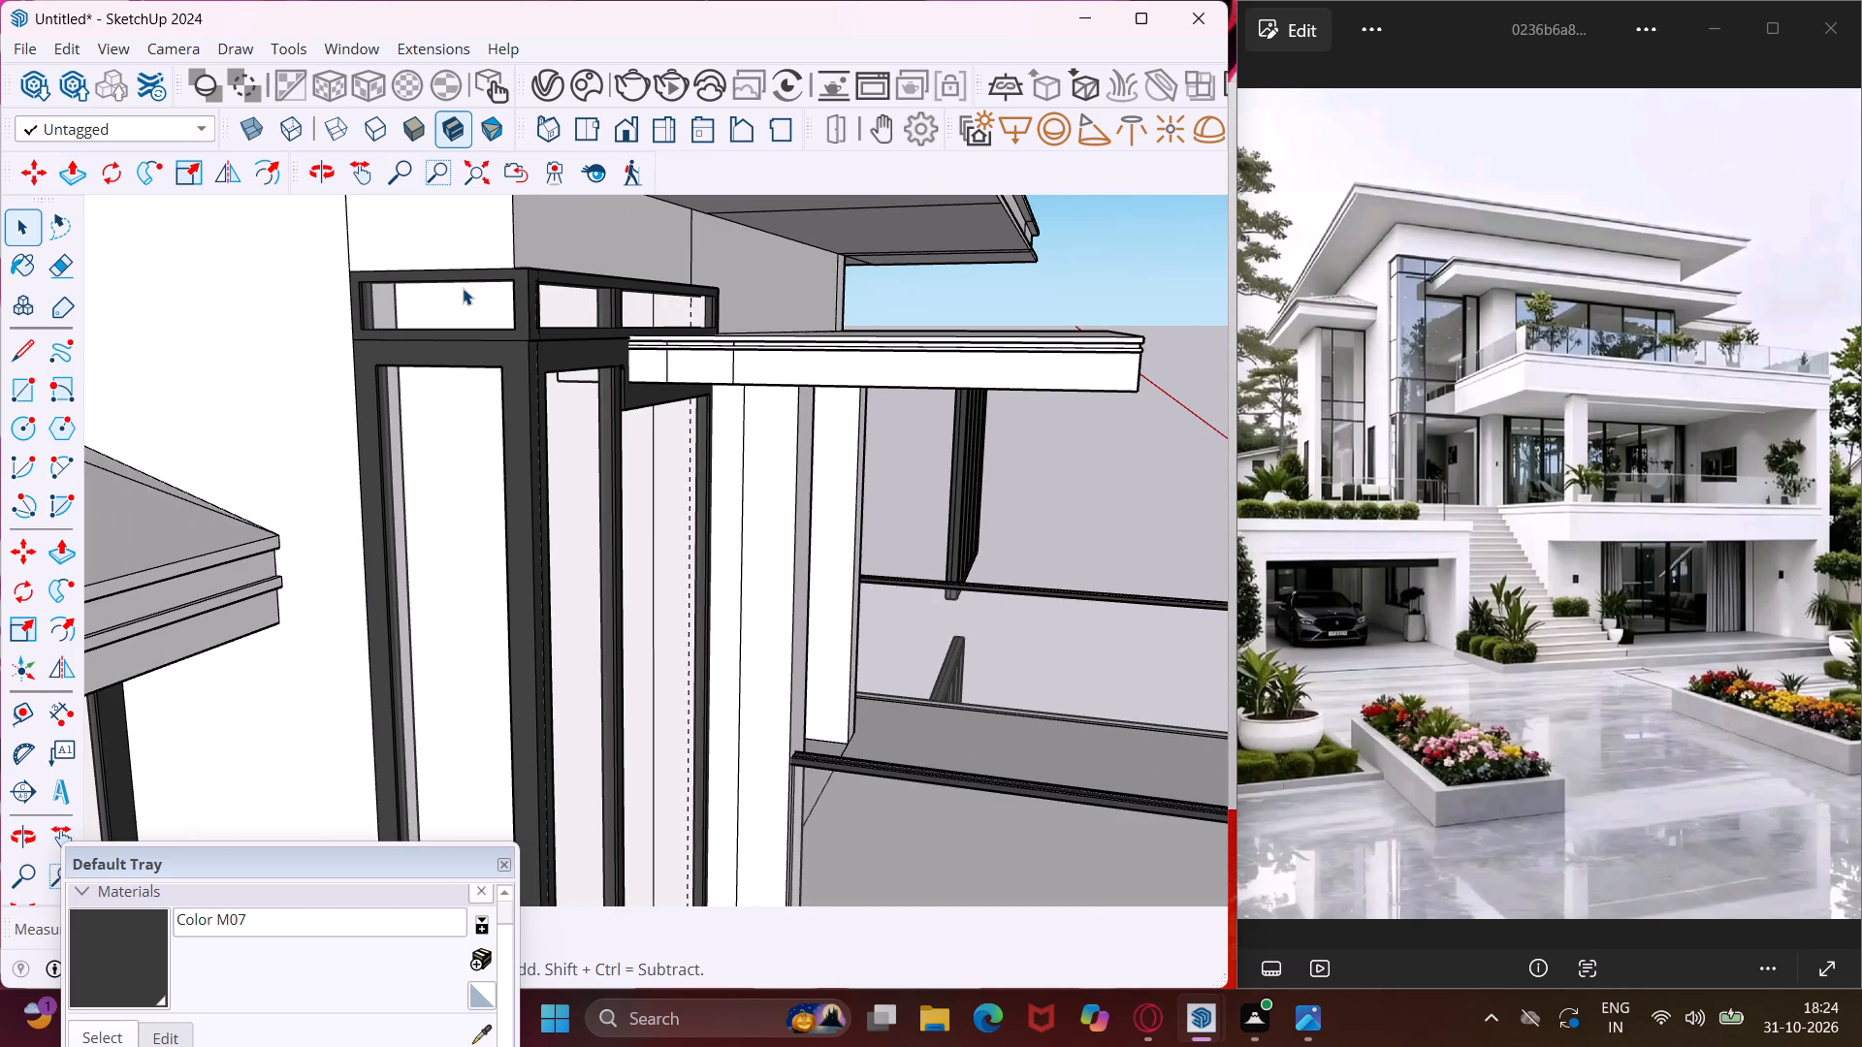
Delete all guides from the model.
scroll(448, 284, down, 17)
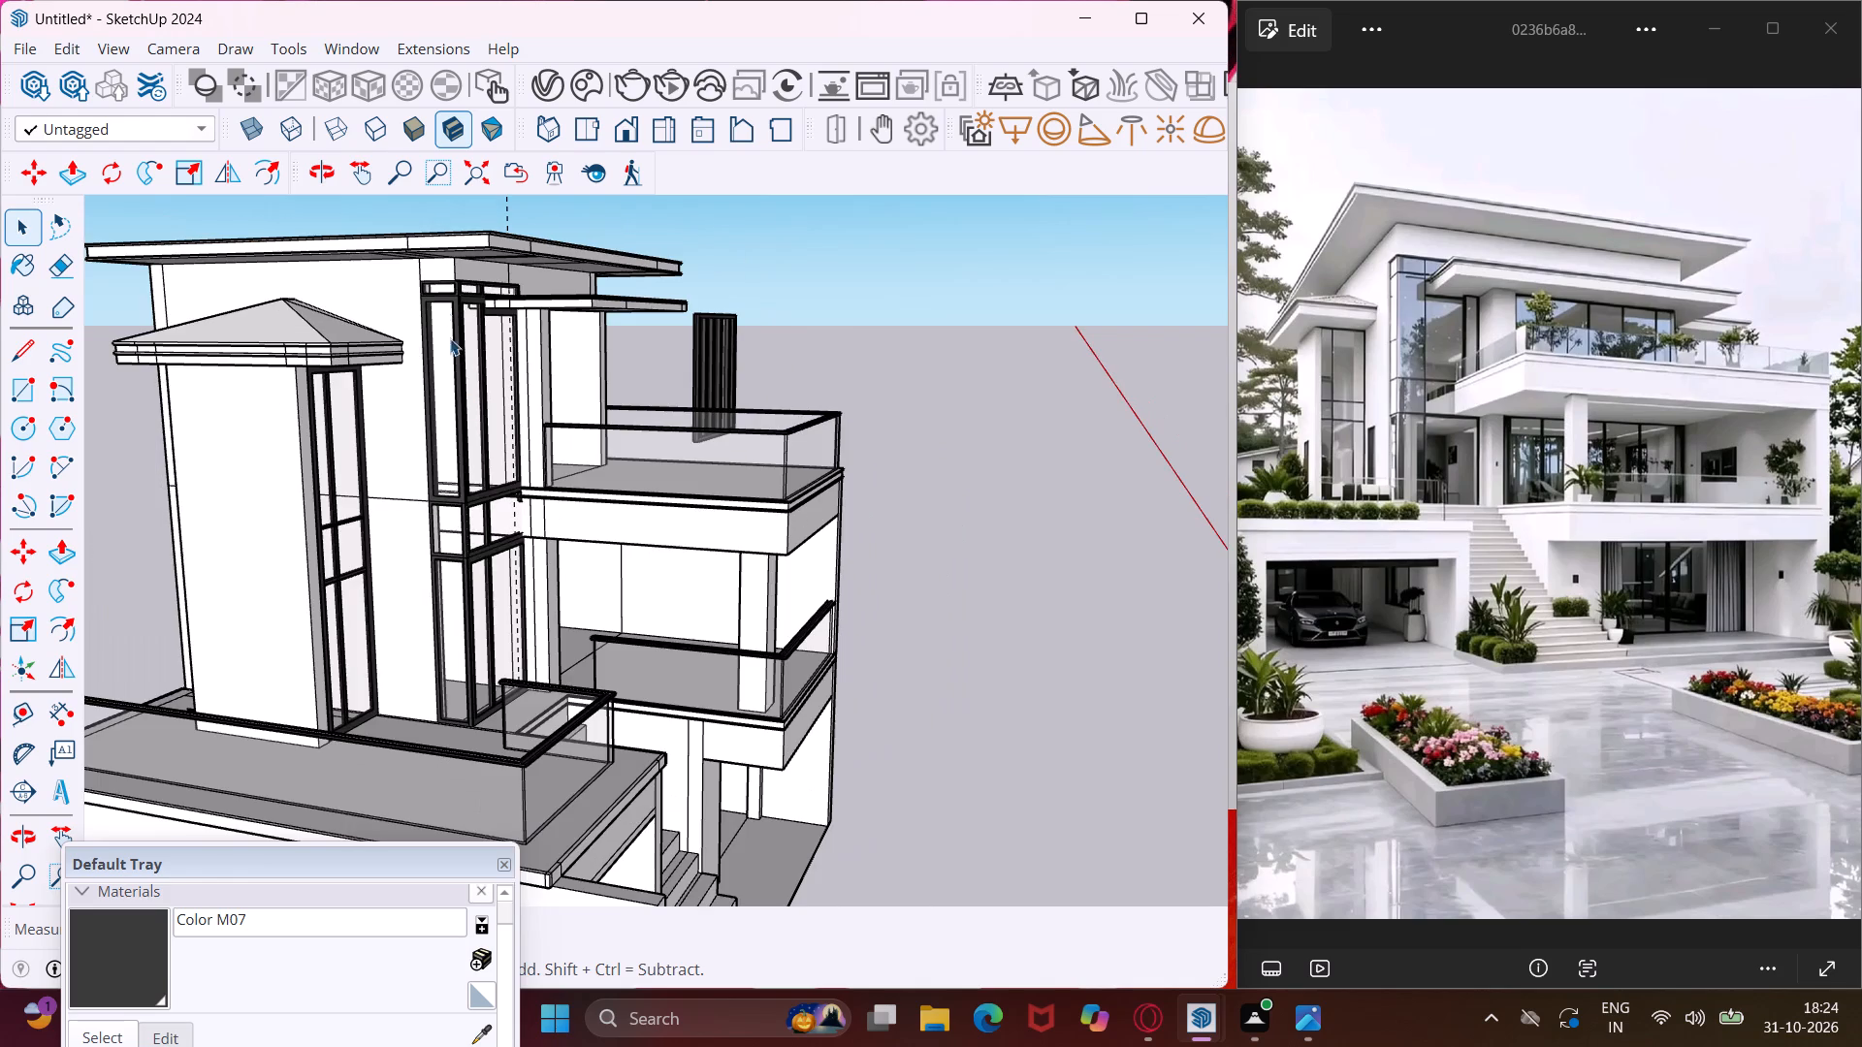
middle_drag(487, 437, 366, 527)
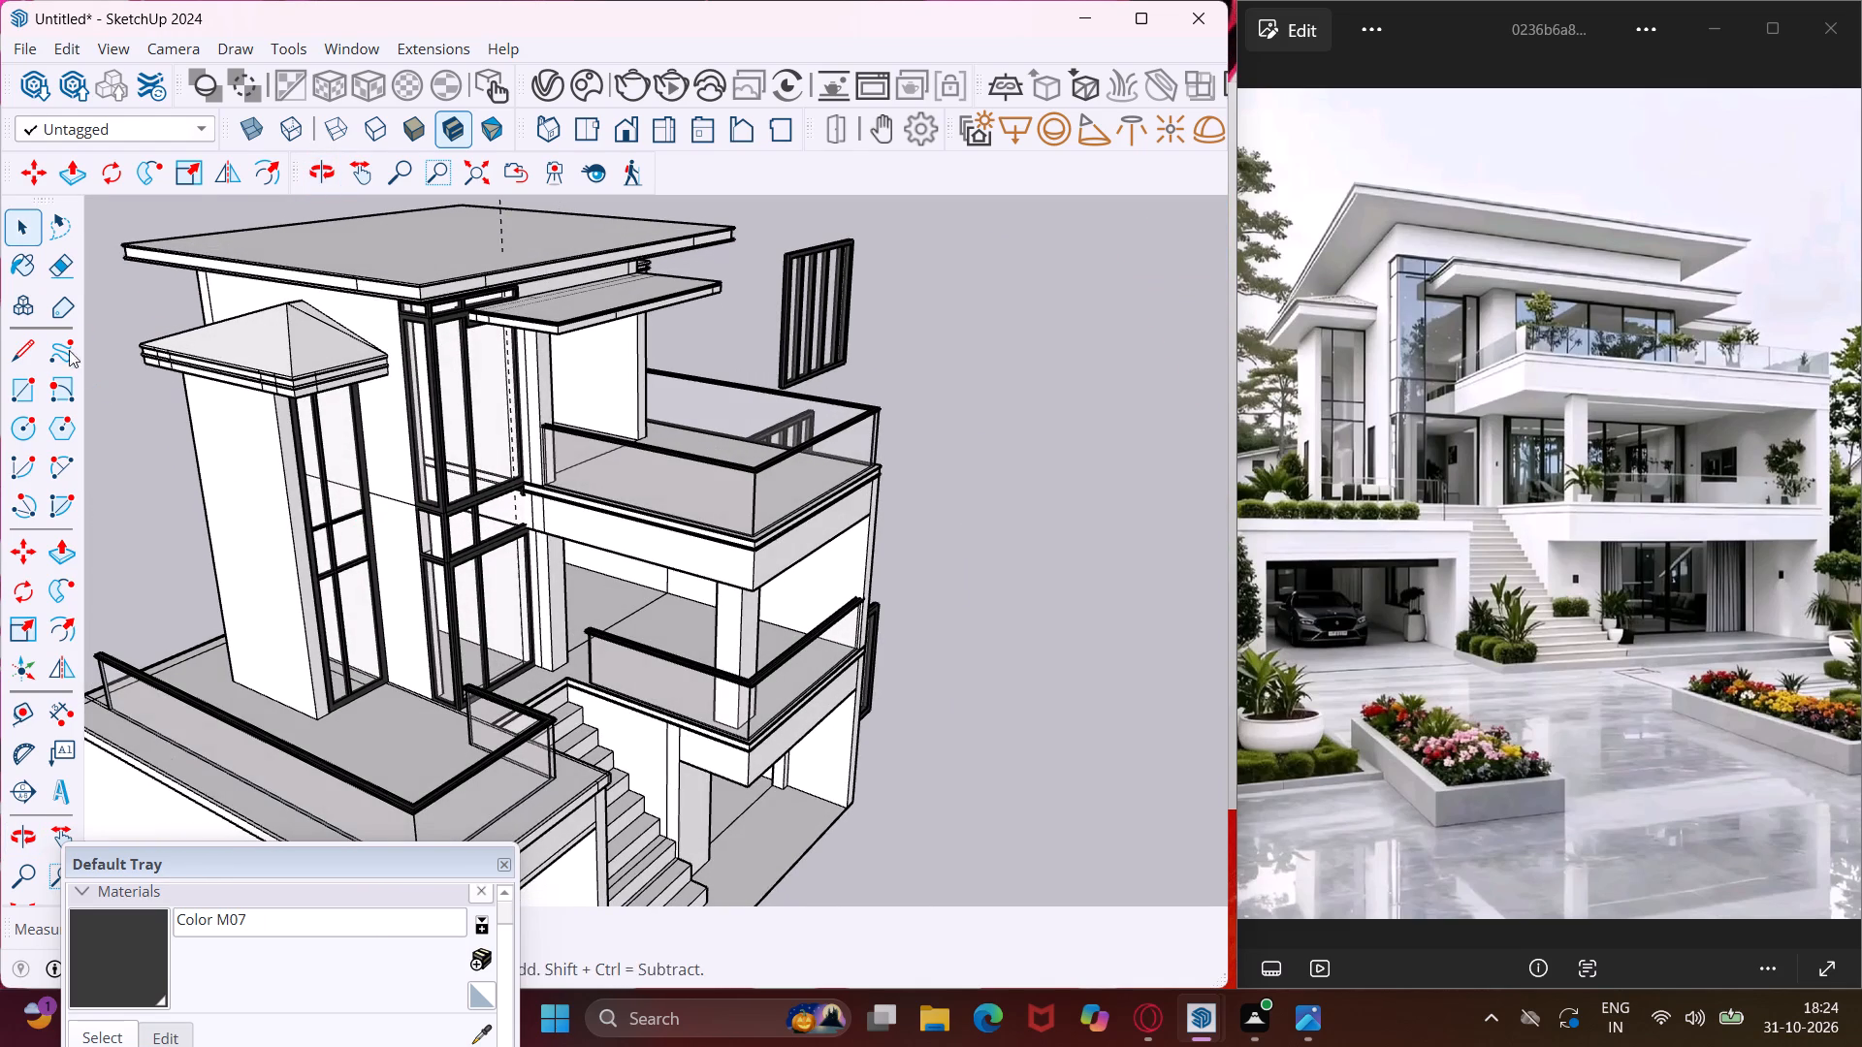
click(70, 52)
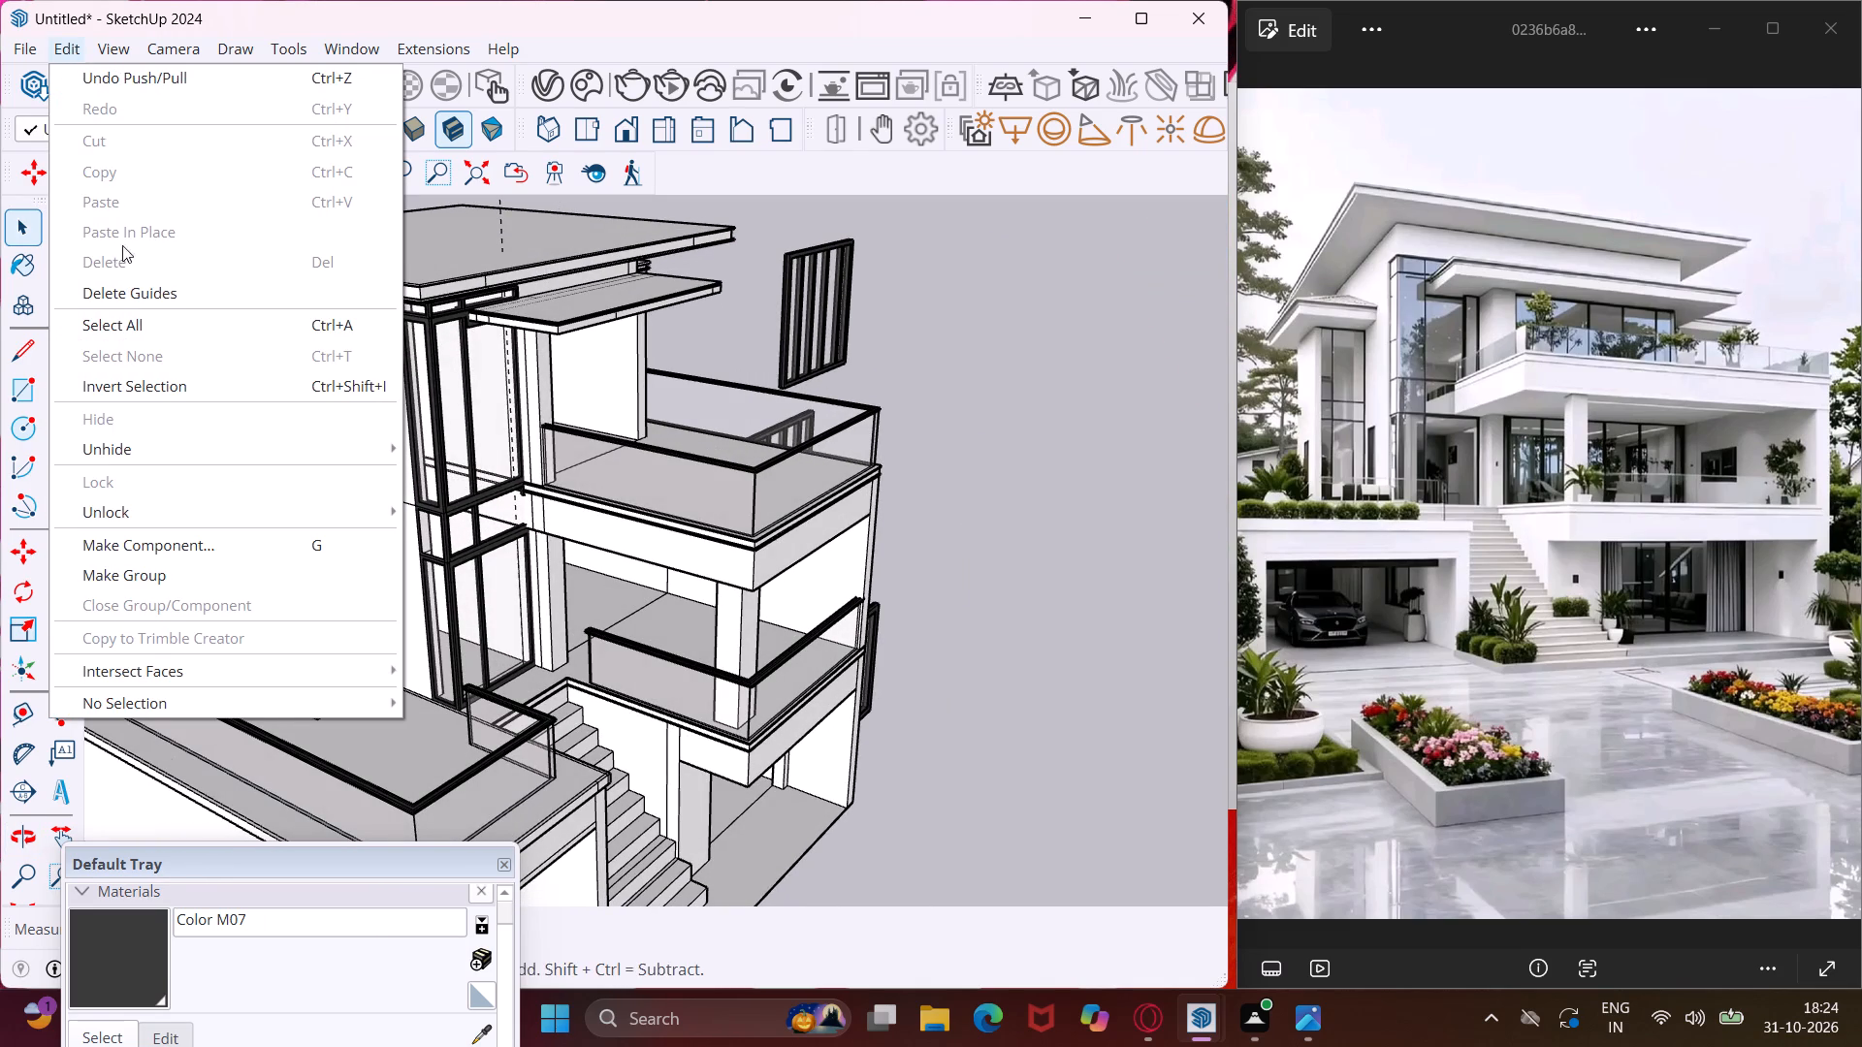
click(140, 304)
Move the loose four-pane window frame by its bottom corner into the bottom corner of the ground-floor opening beside the stairs.
scroll(331, 594, down, 3)
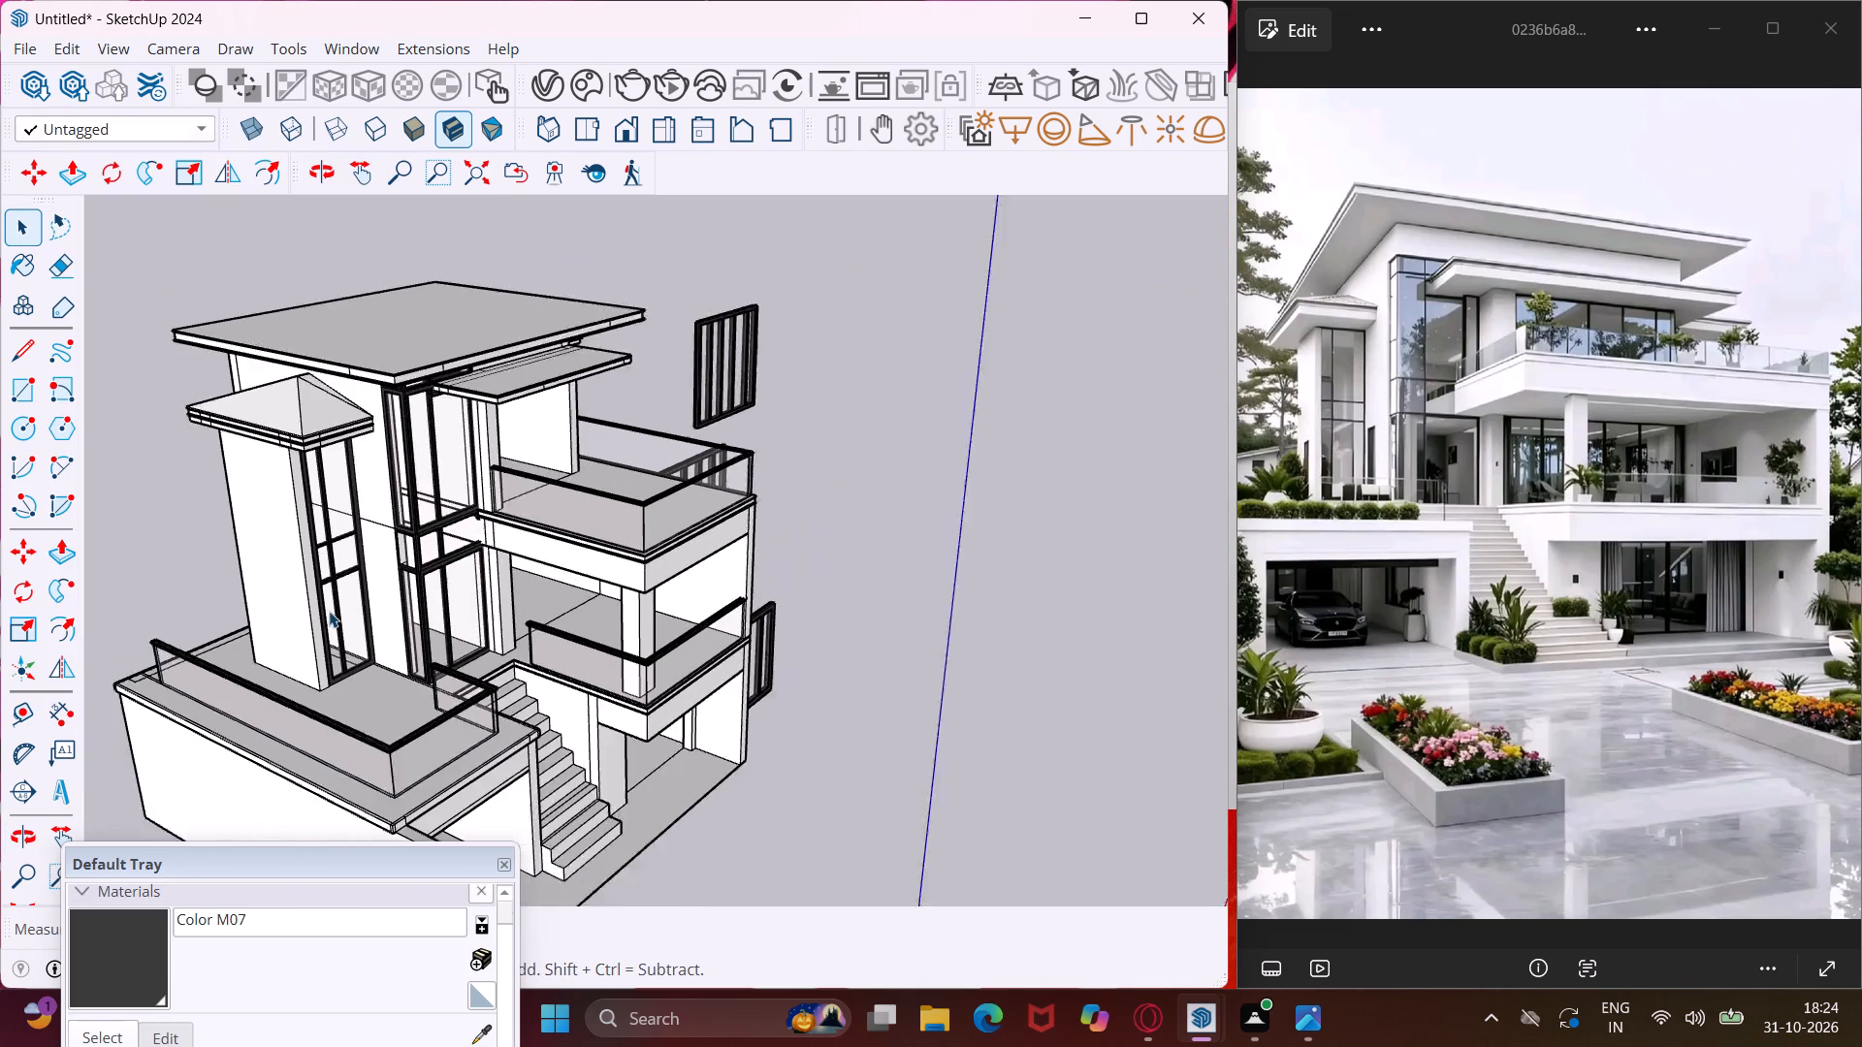
scroll(329, 611, down, 2)
scroll(740, 489, up, 4)
middle_drag(740, 489, 373, 534)
scroll(761, 752, up, 5)
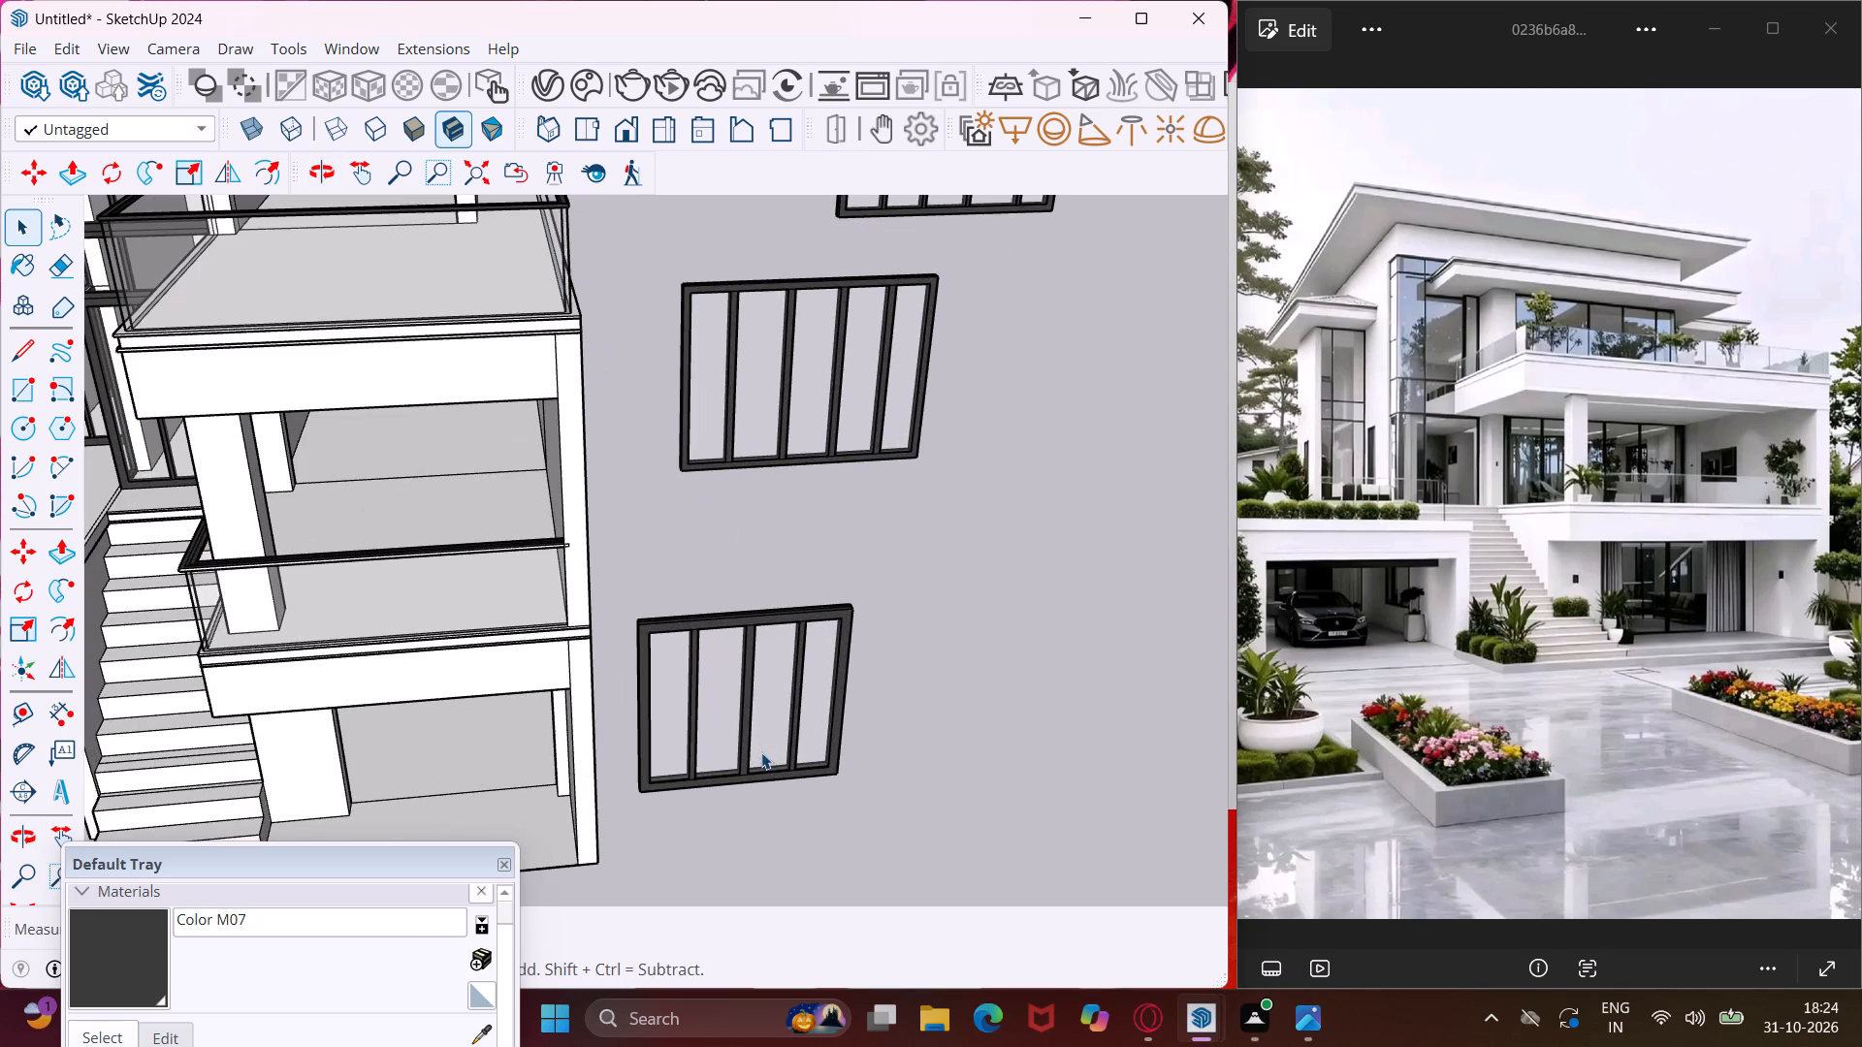
middle_drag(761, 752, 752, 649)
drag(913, 550, 718, 684)
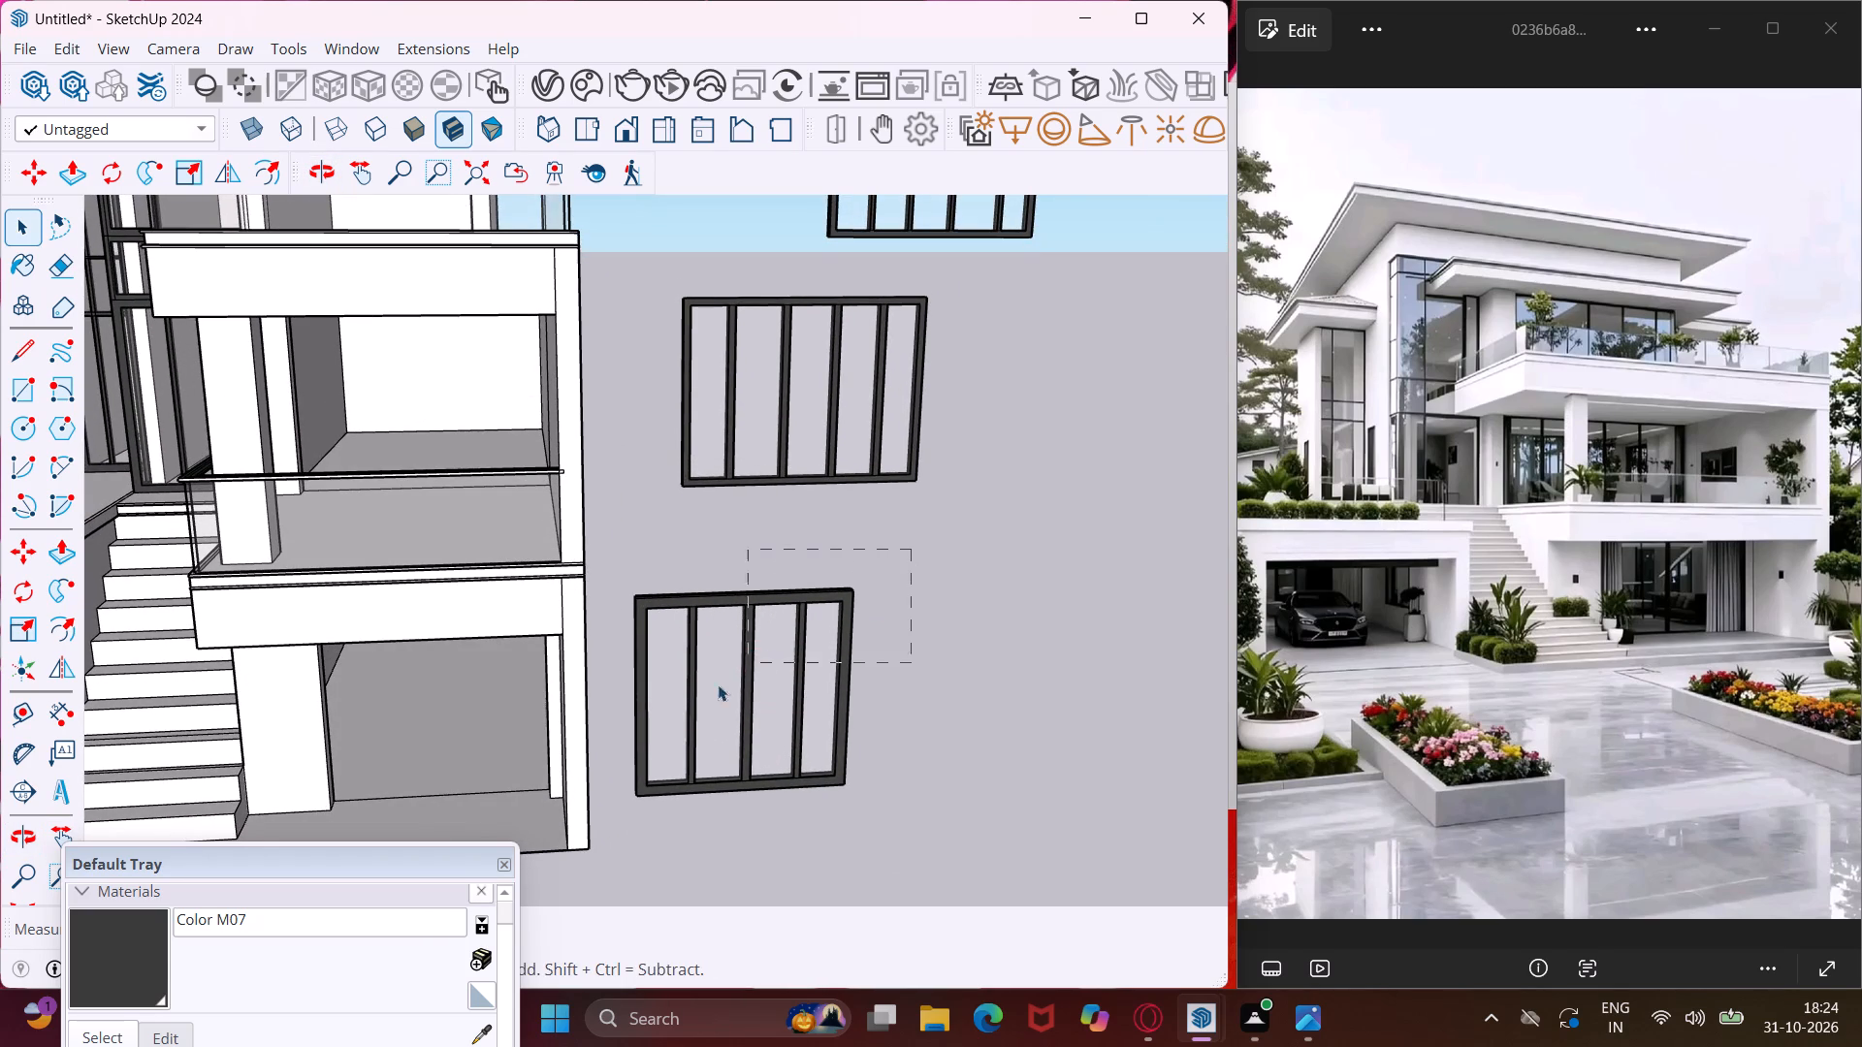
drag(718, 684, 625, 812)
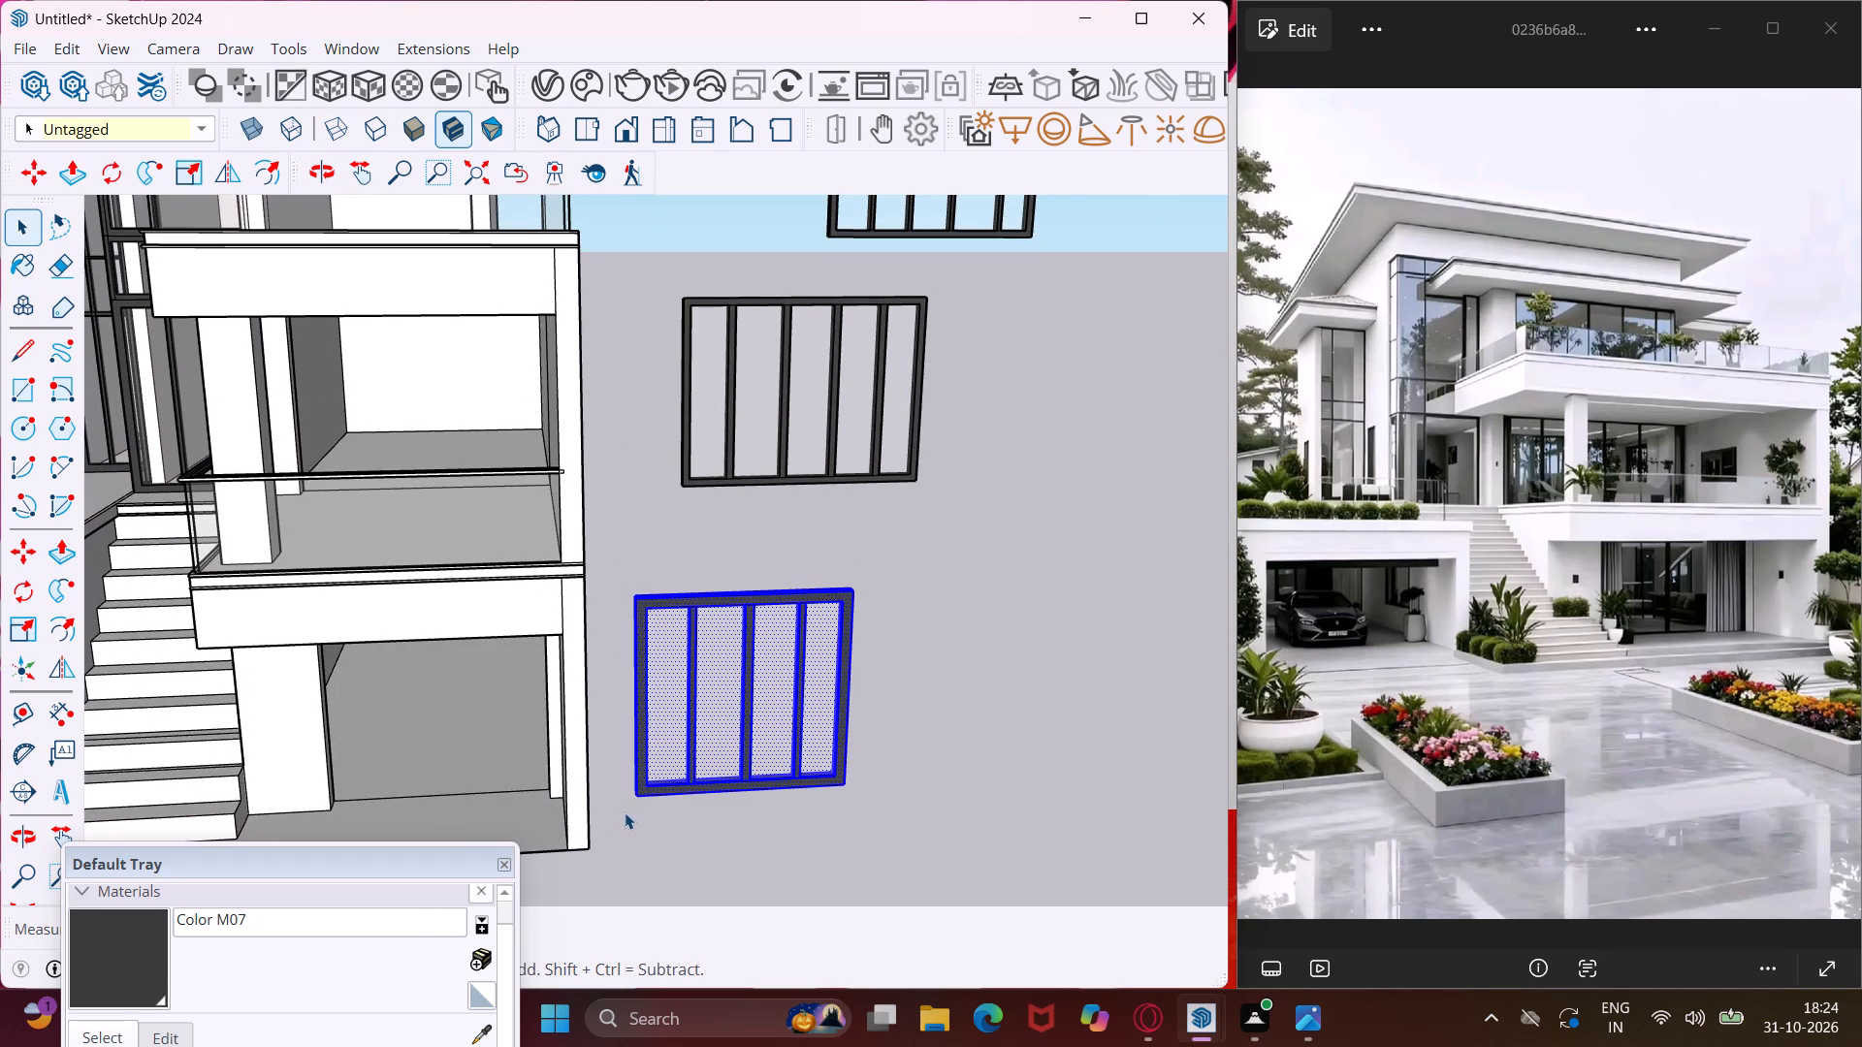
key(m)
scroll(640, 803, up, 4)
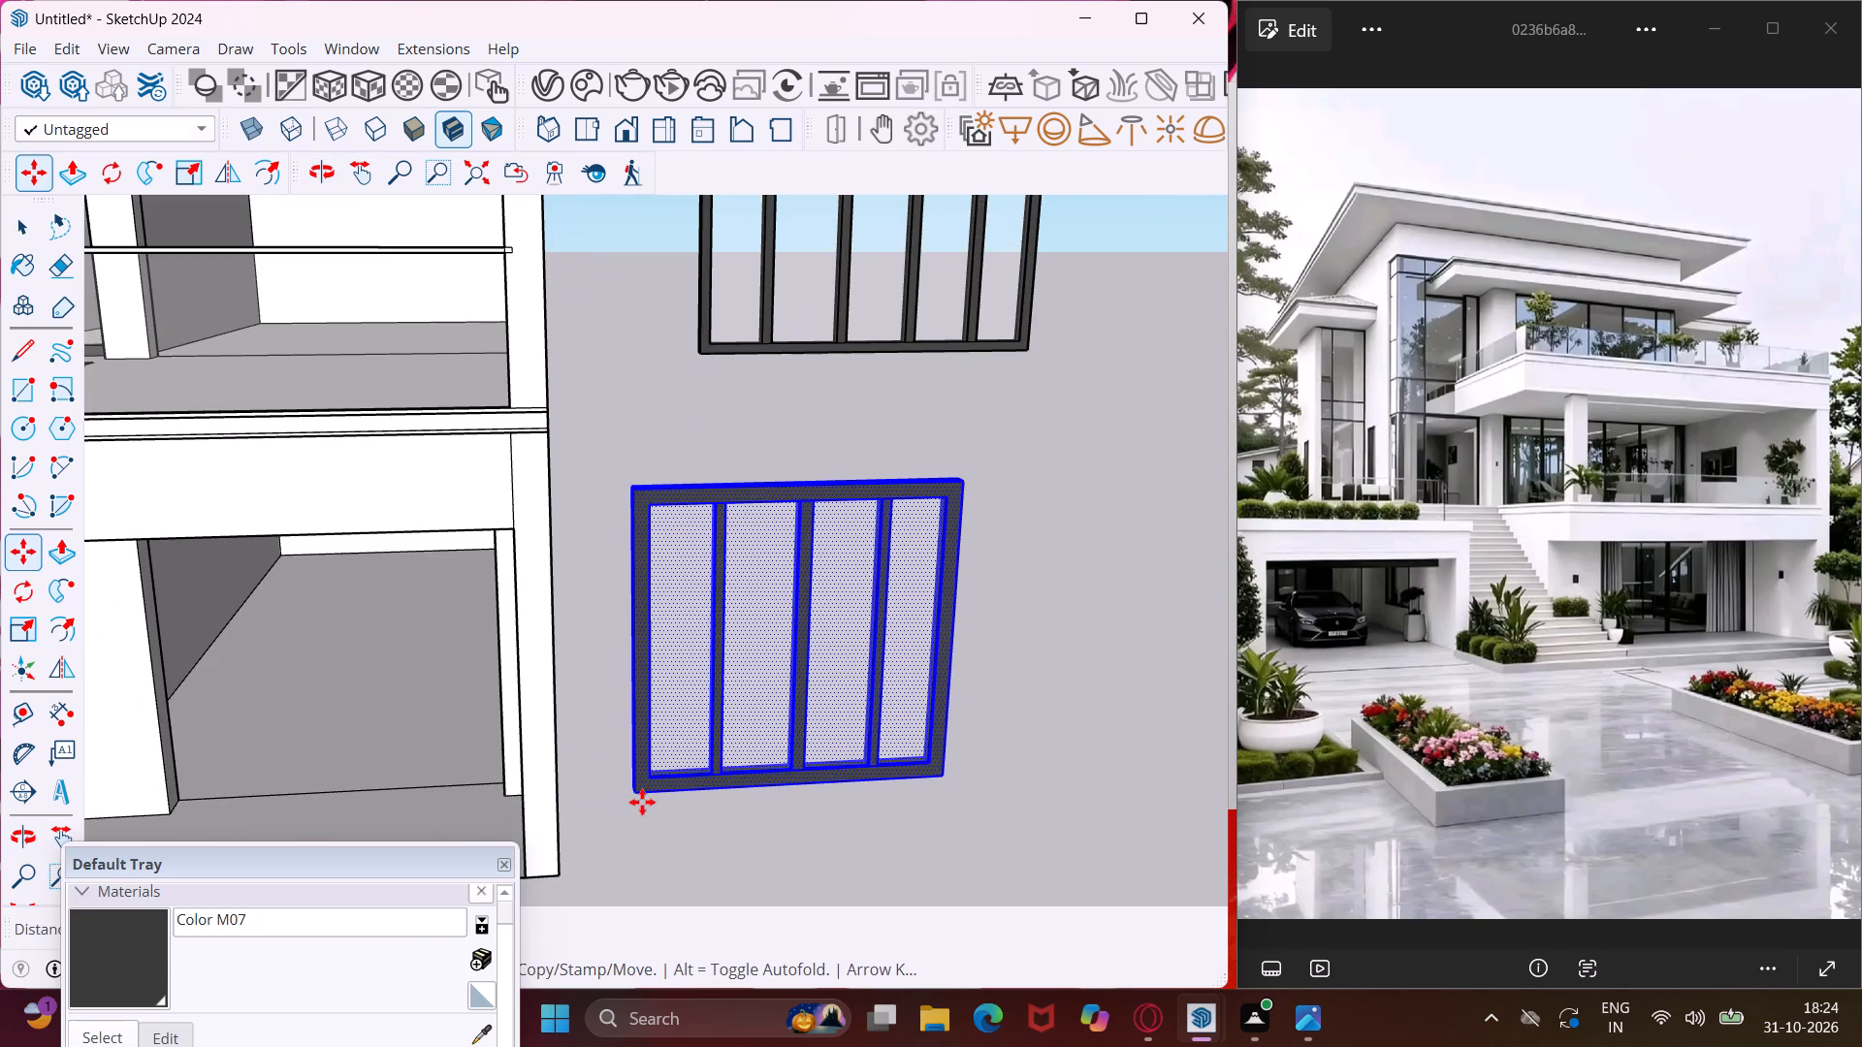
click(637, 793)
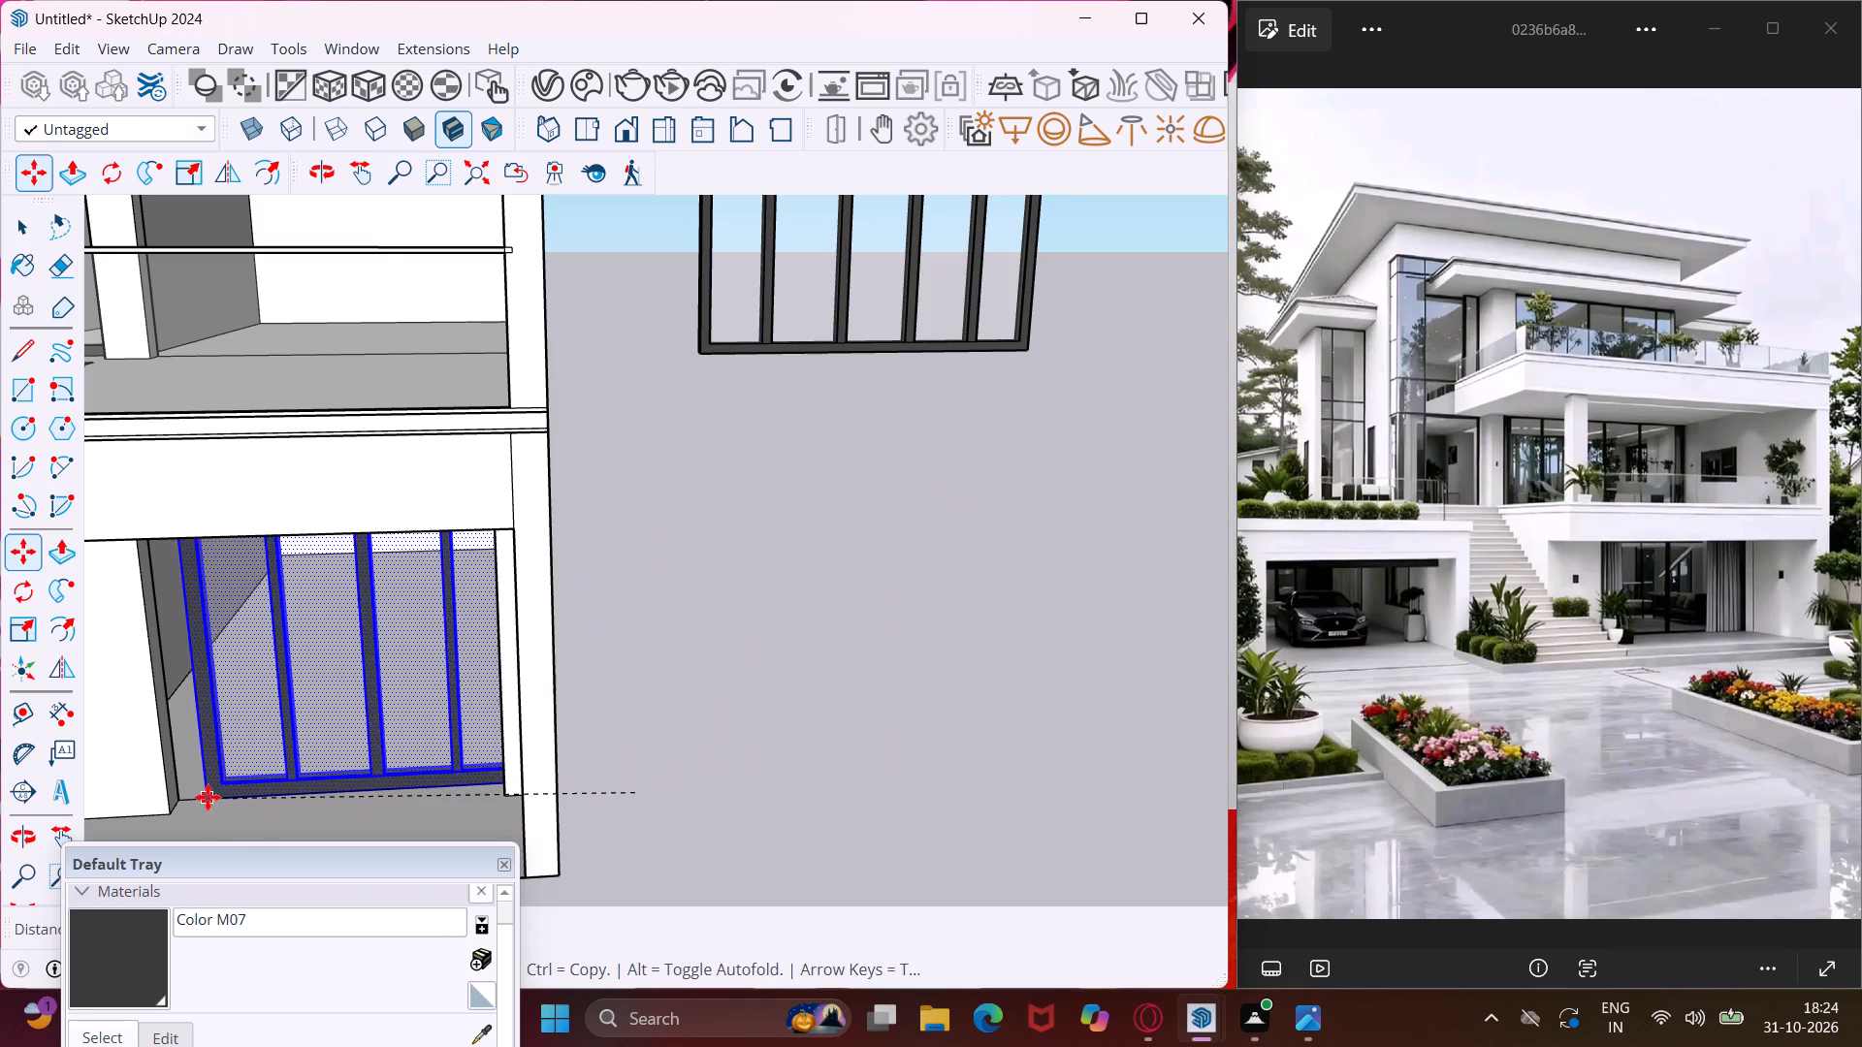
scroll(173, 810, up, 8)
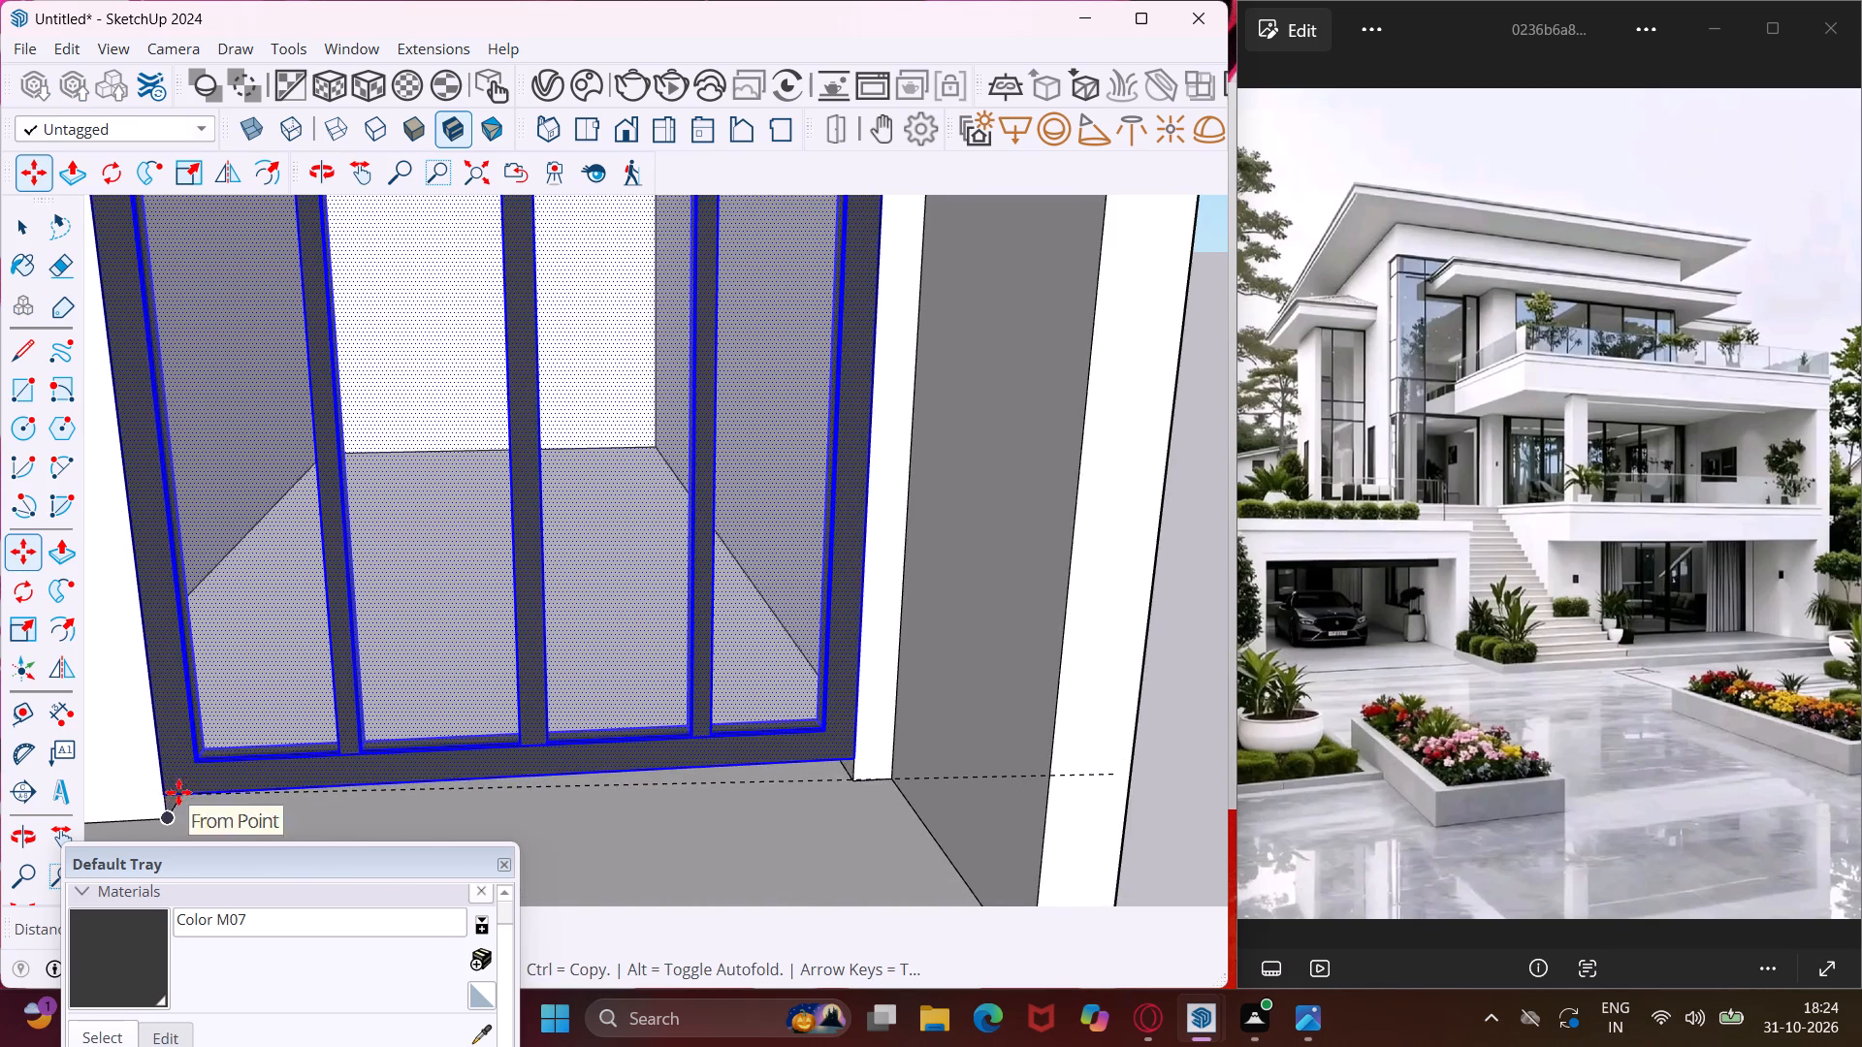
scroll(188, 790, up, 4)
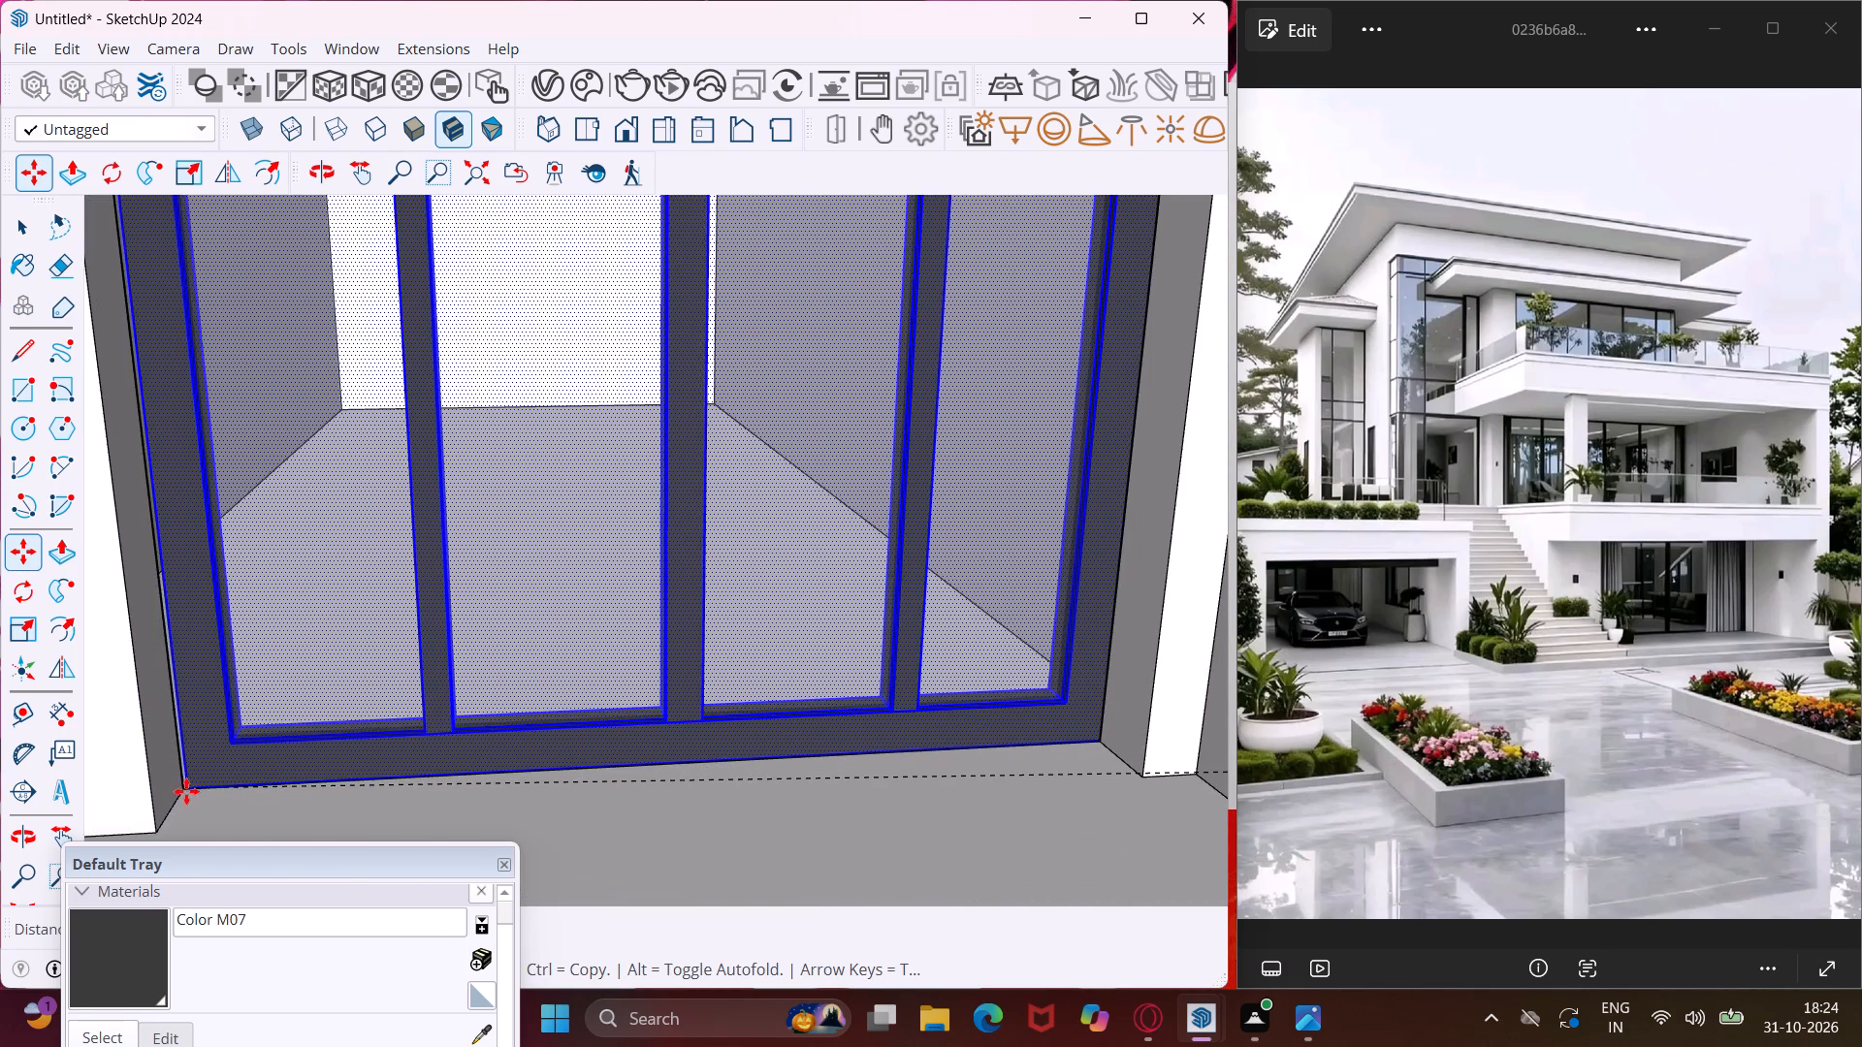
scroll(175, 800, up, 4)
middle_drag(175, 800, 189, 754)
click(160, 813)
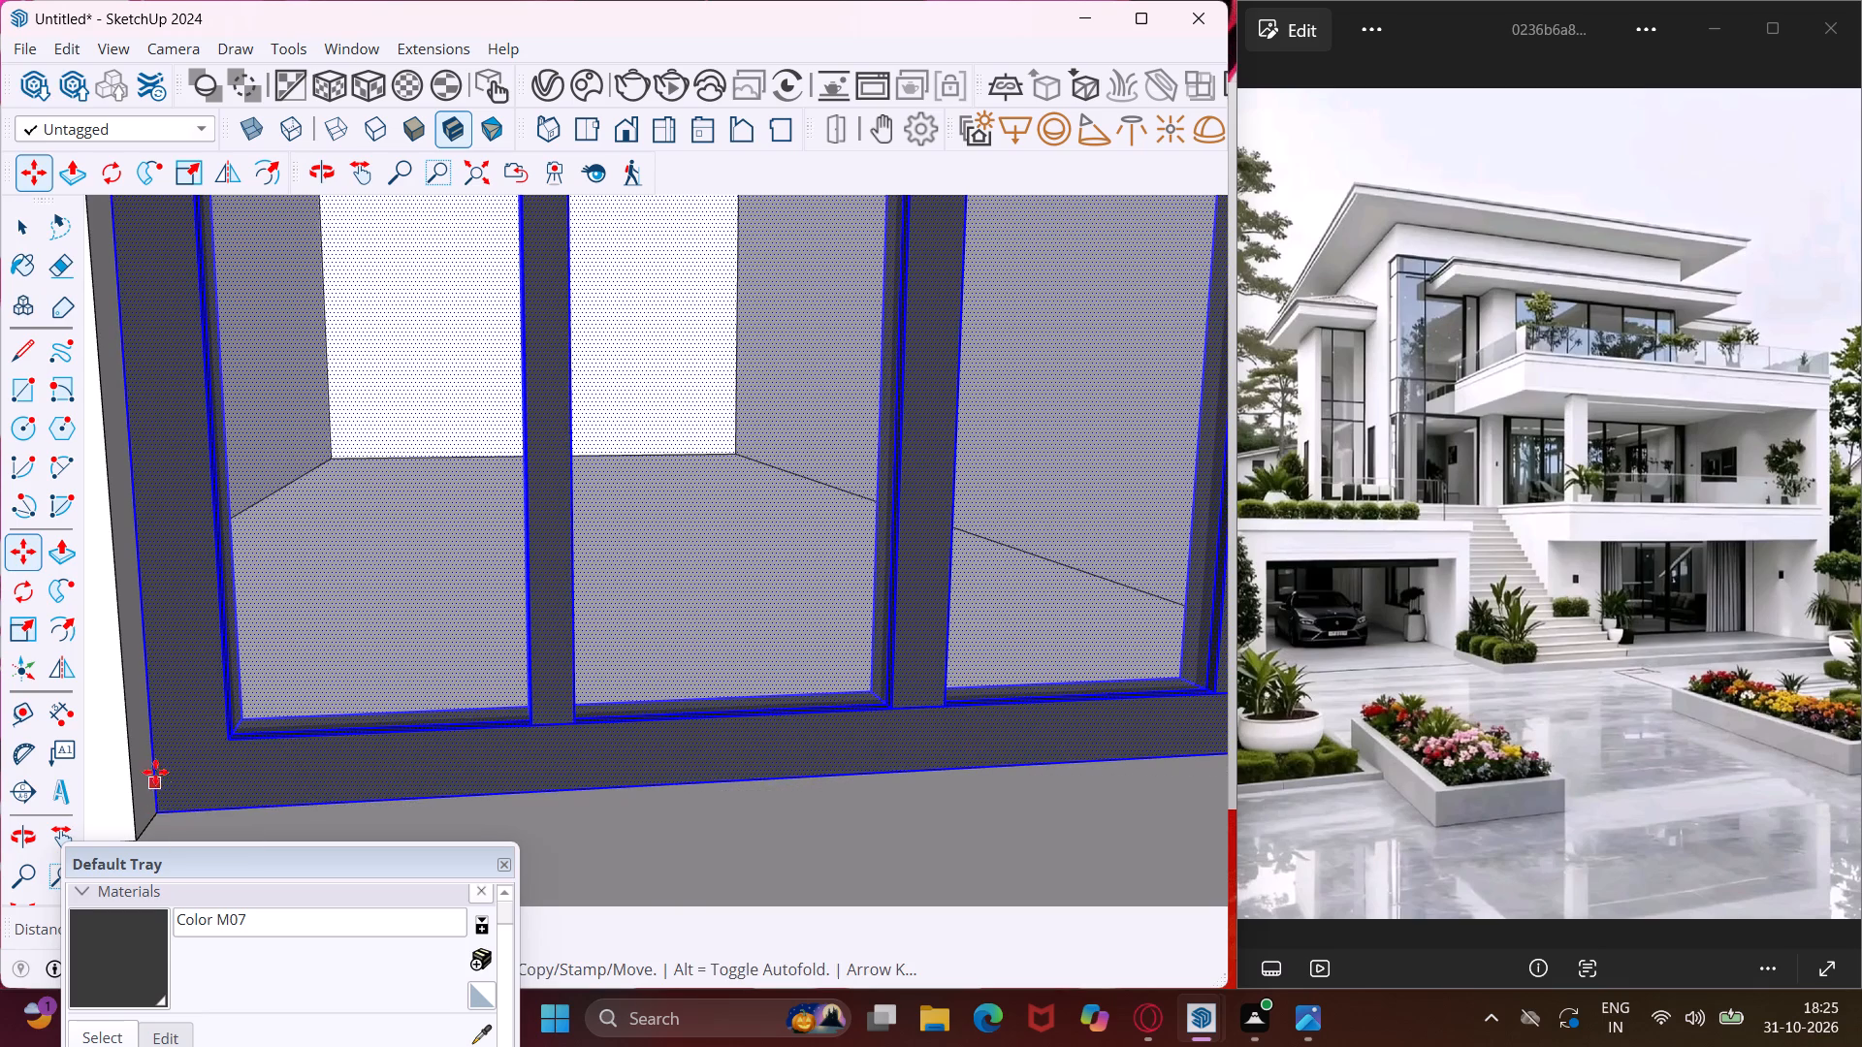
scroll(144, 760, down, 18)
scroll(144, 760, down, 6)
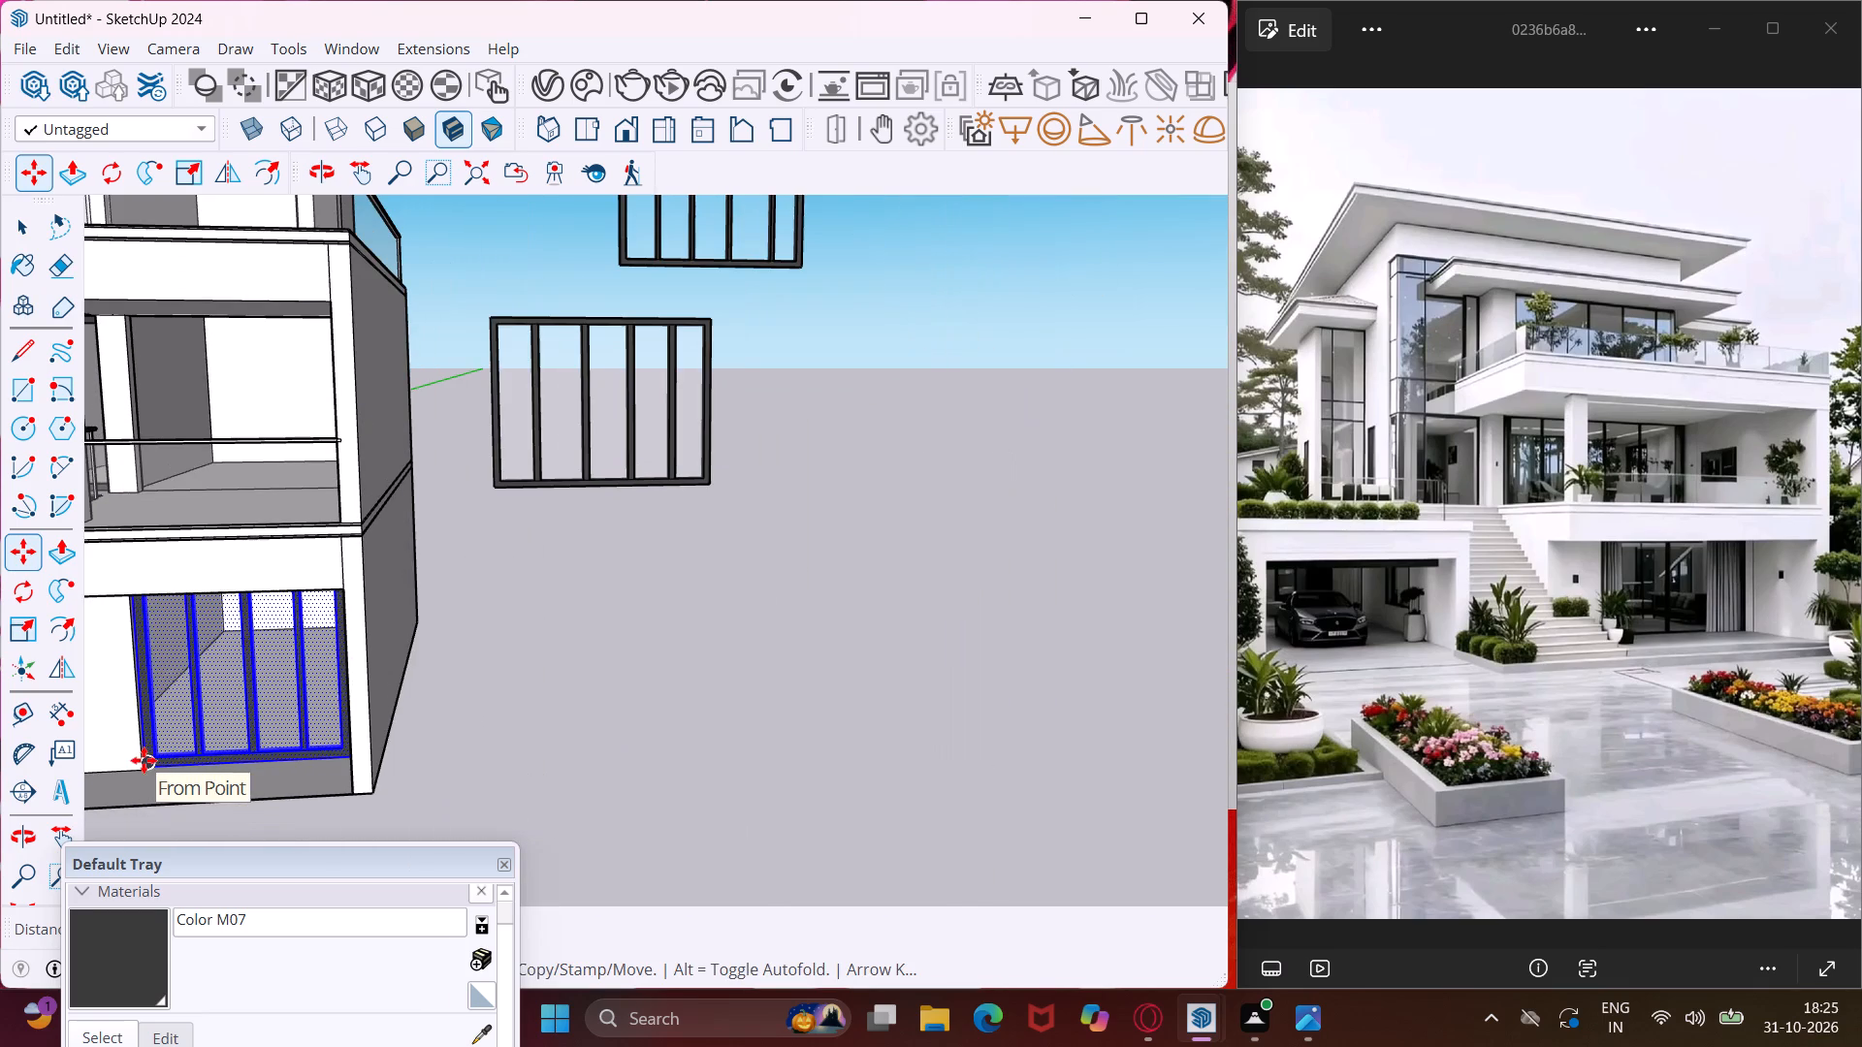
key(Escape)
key(space)
Move the lower loose five-pane window frame by its bottom corner into the bottom corner of the middle-floor opening behind the balcony.
drag(732, 288, 477, 517)
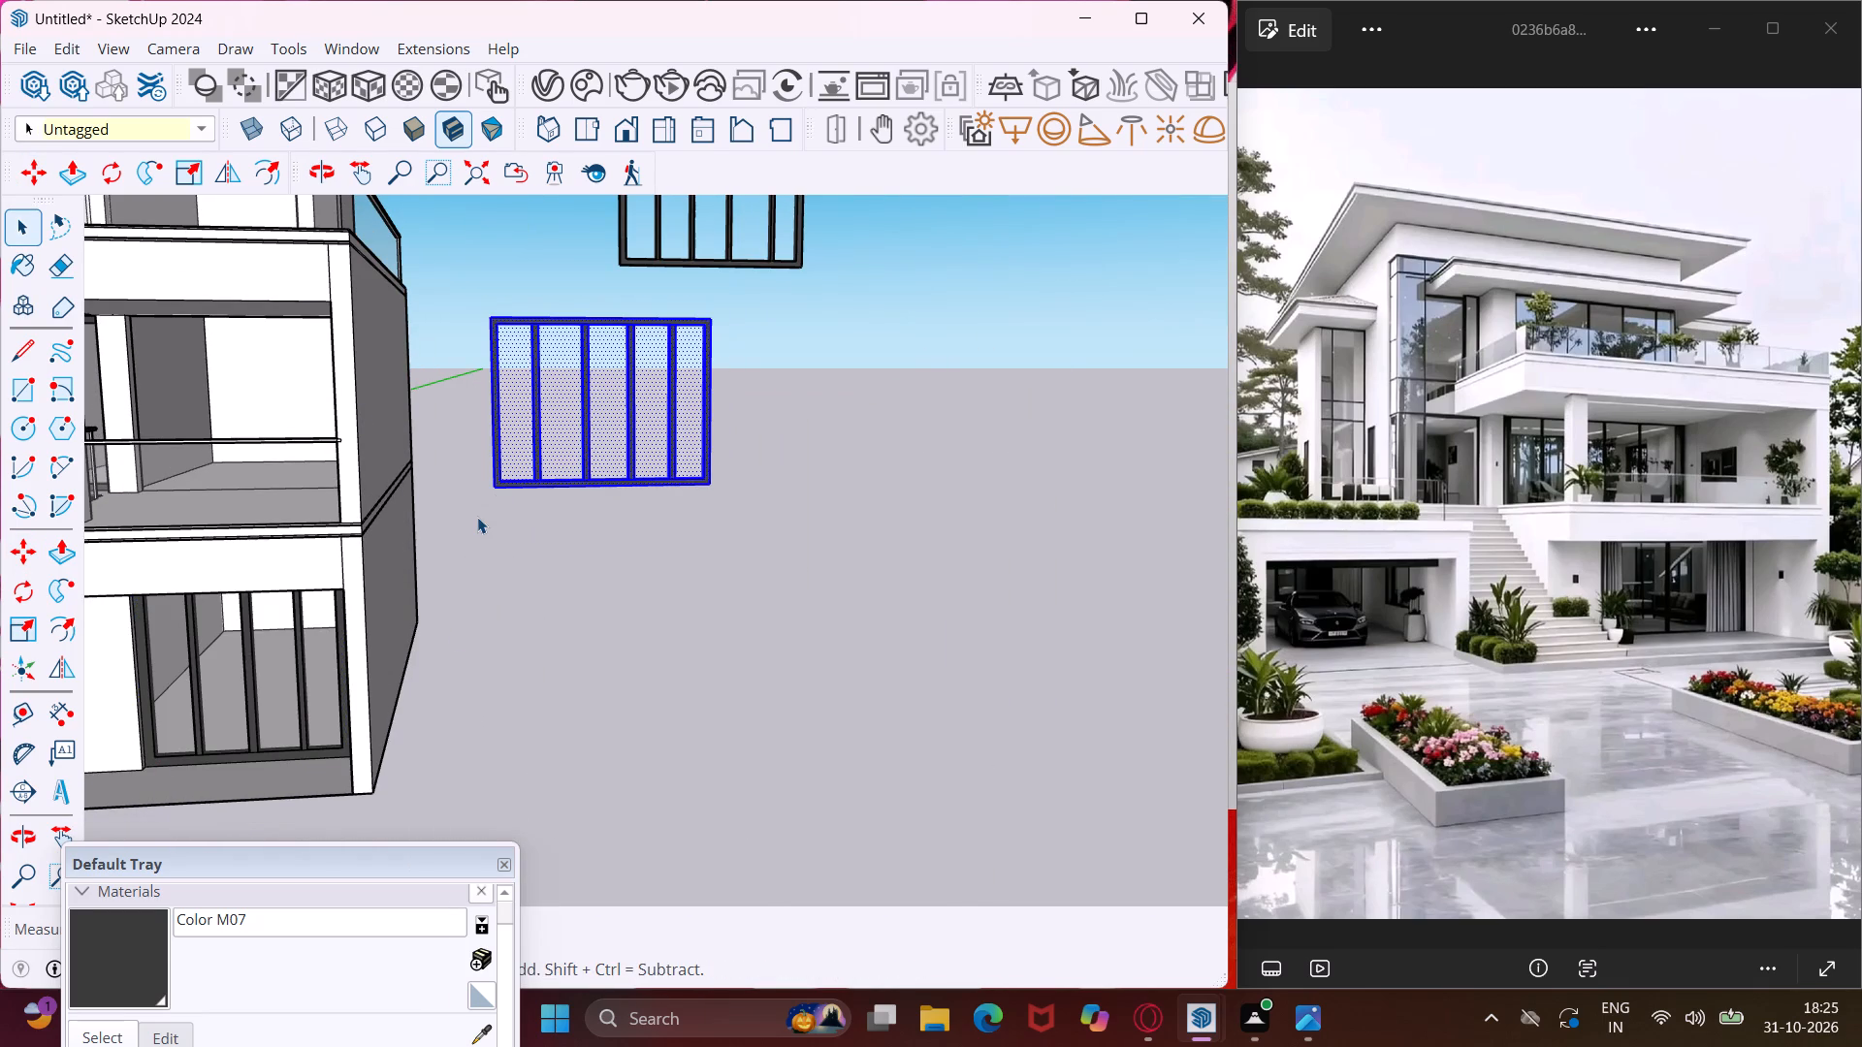
key(m)
scroll(496, 492, up, 3)
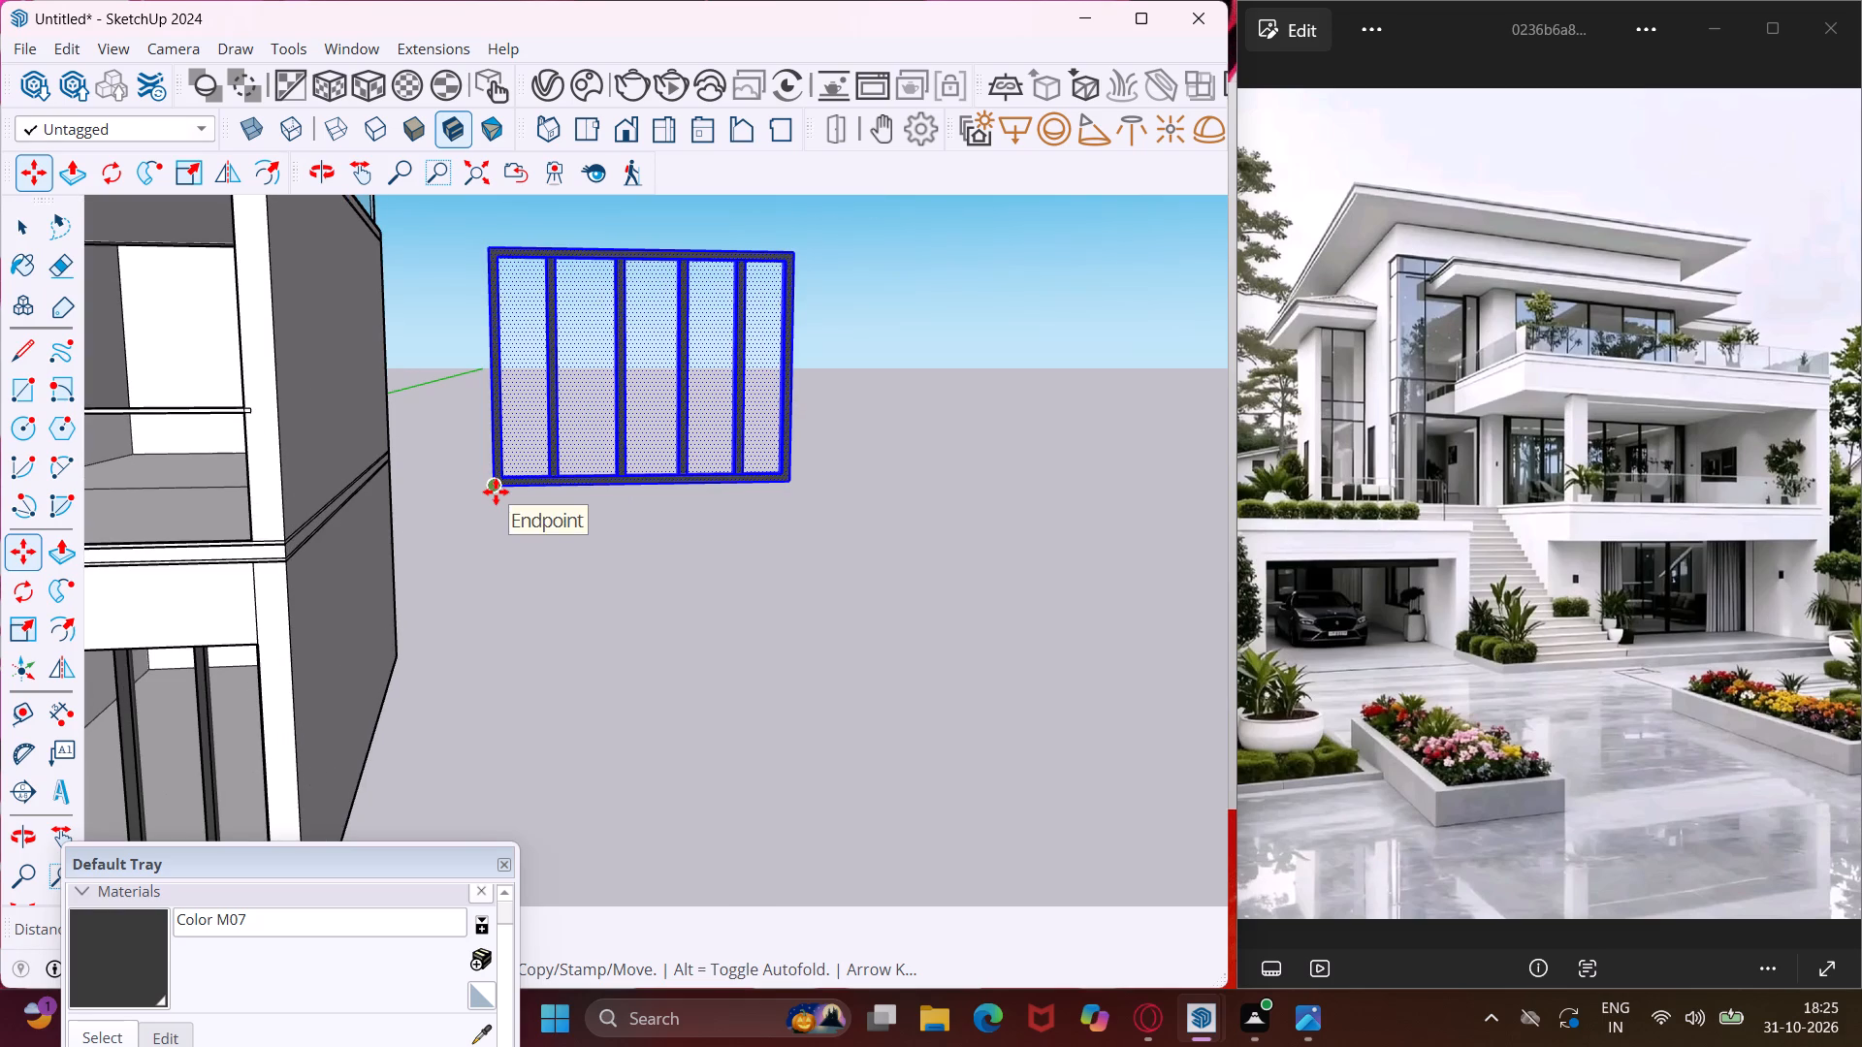
click(497, 489)
scroll(470, 533, down, 6)
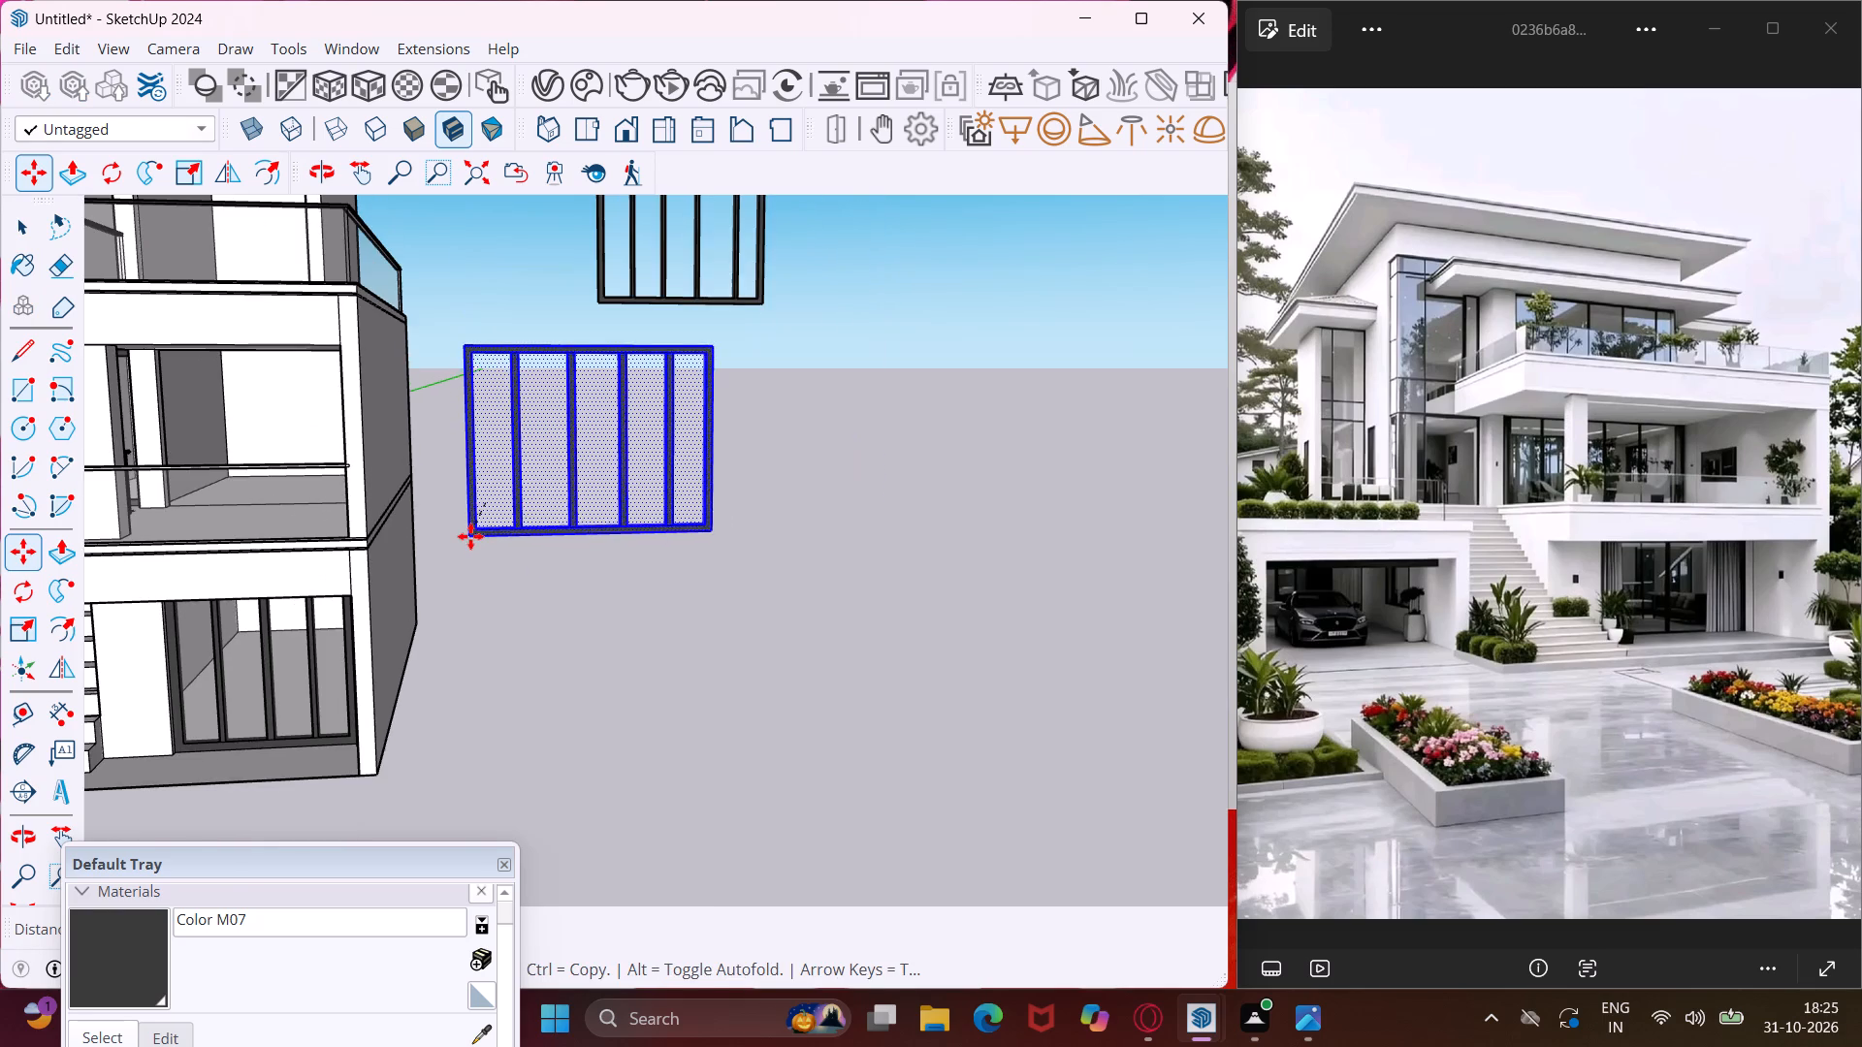
scroll(235, 459, down, 1)
middle_drag(235, 459, 382, 590)
scroll(380, 590, down, 2)
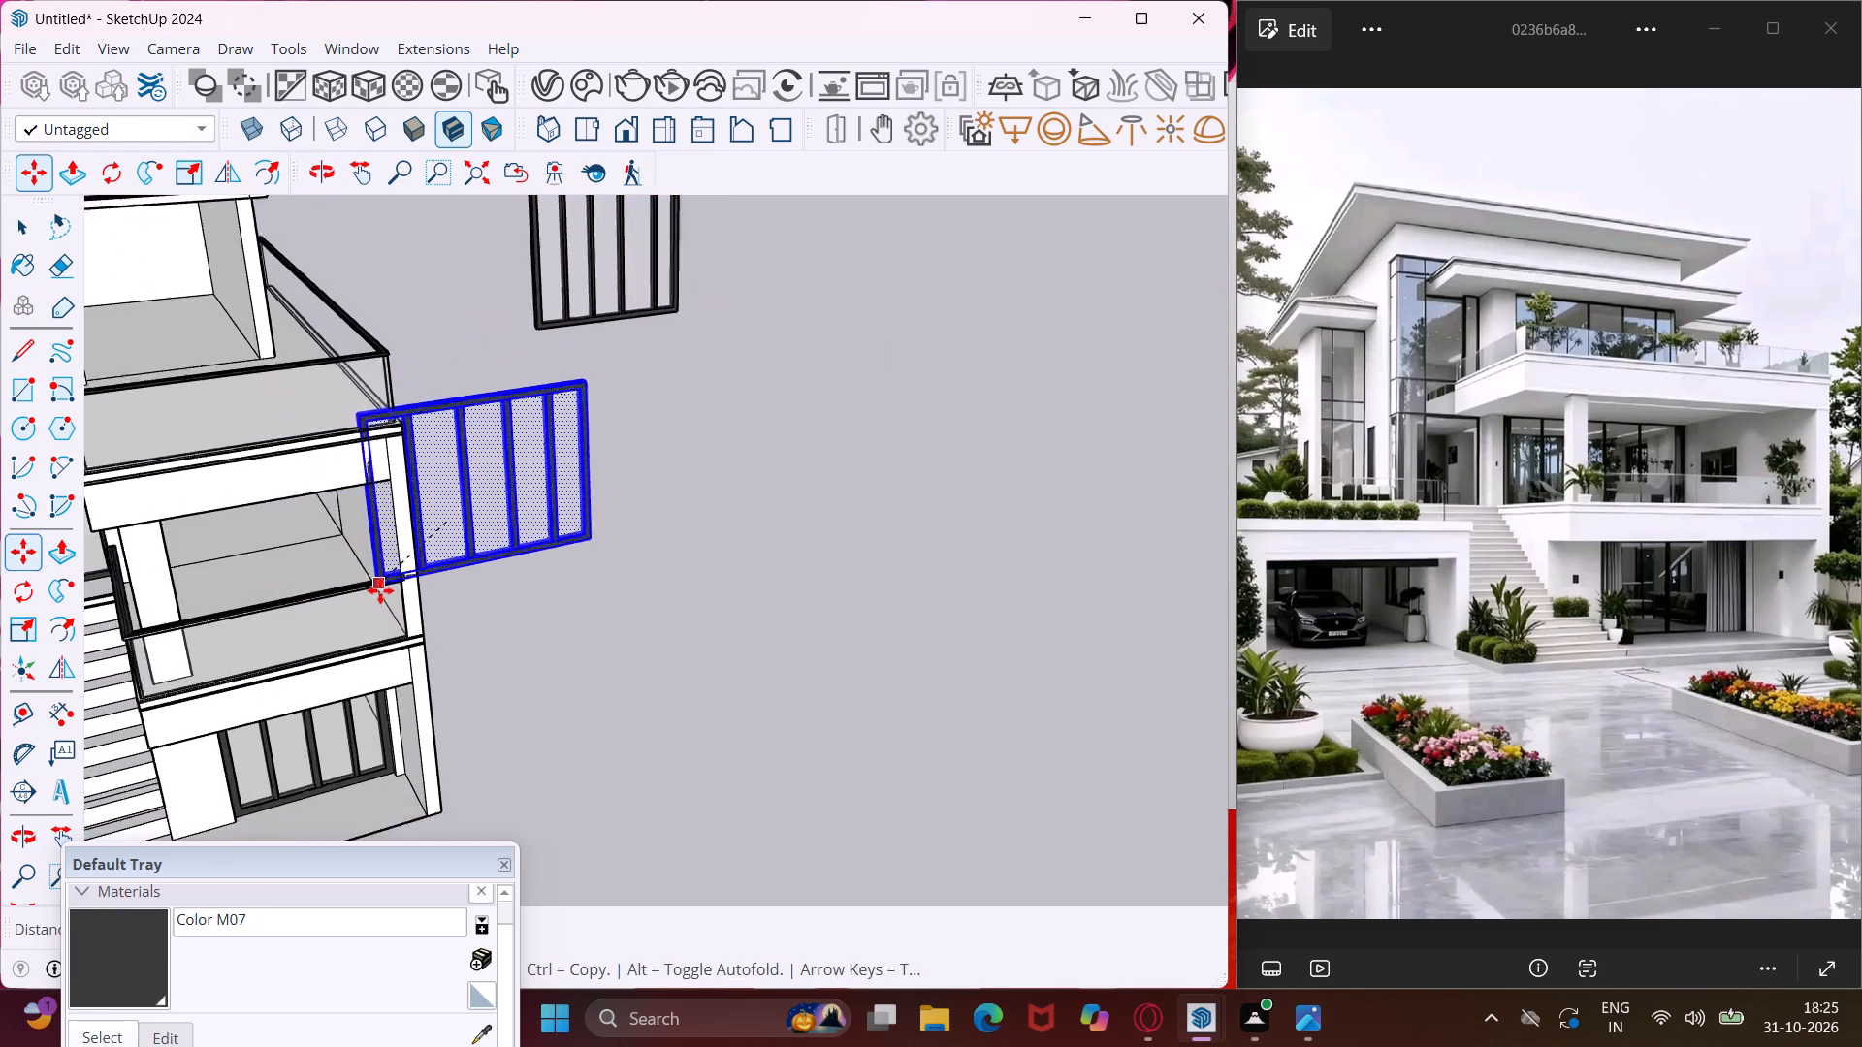
scroll(380, 590, down, 1)
scroll(226, 566, up, 4)
middle_drag(237, 569, 172, 551)
scroll(237, 569, up, 1)
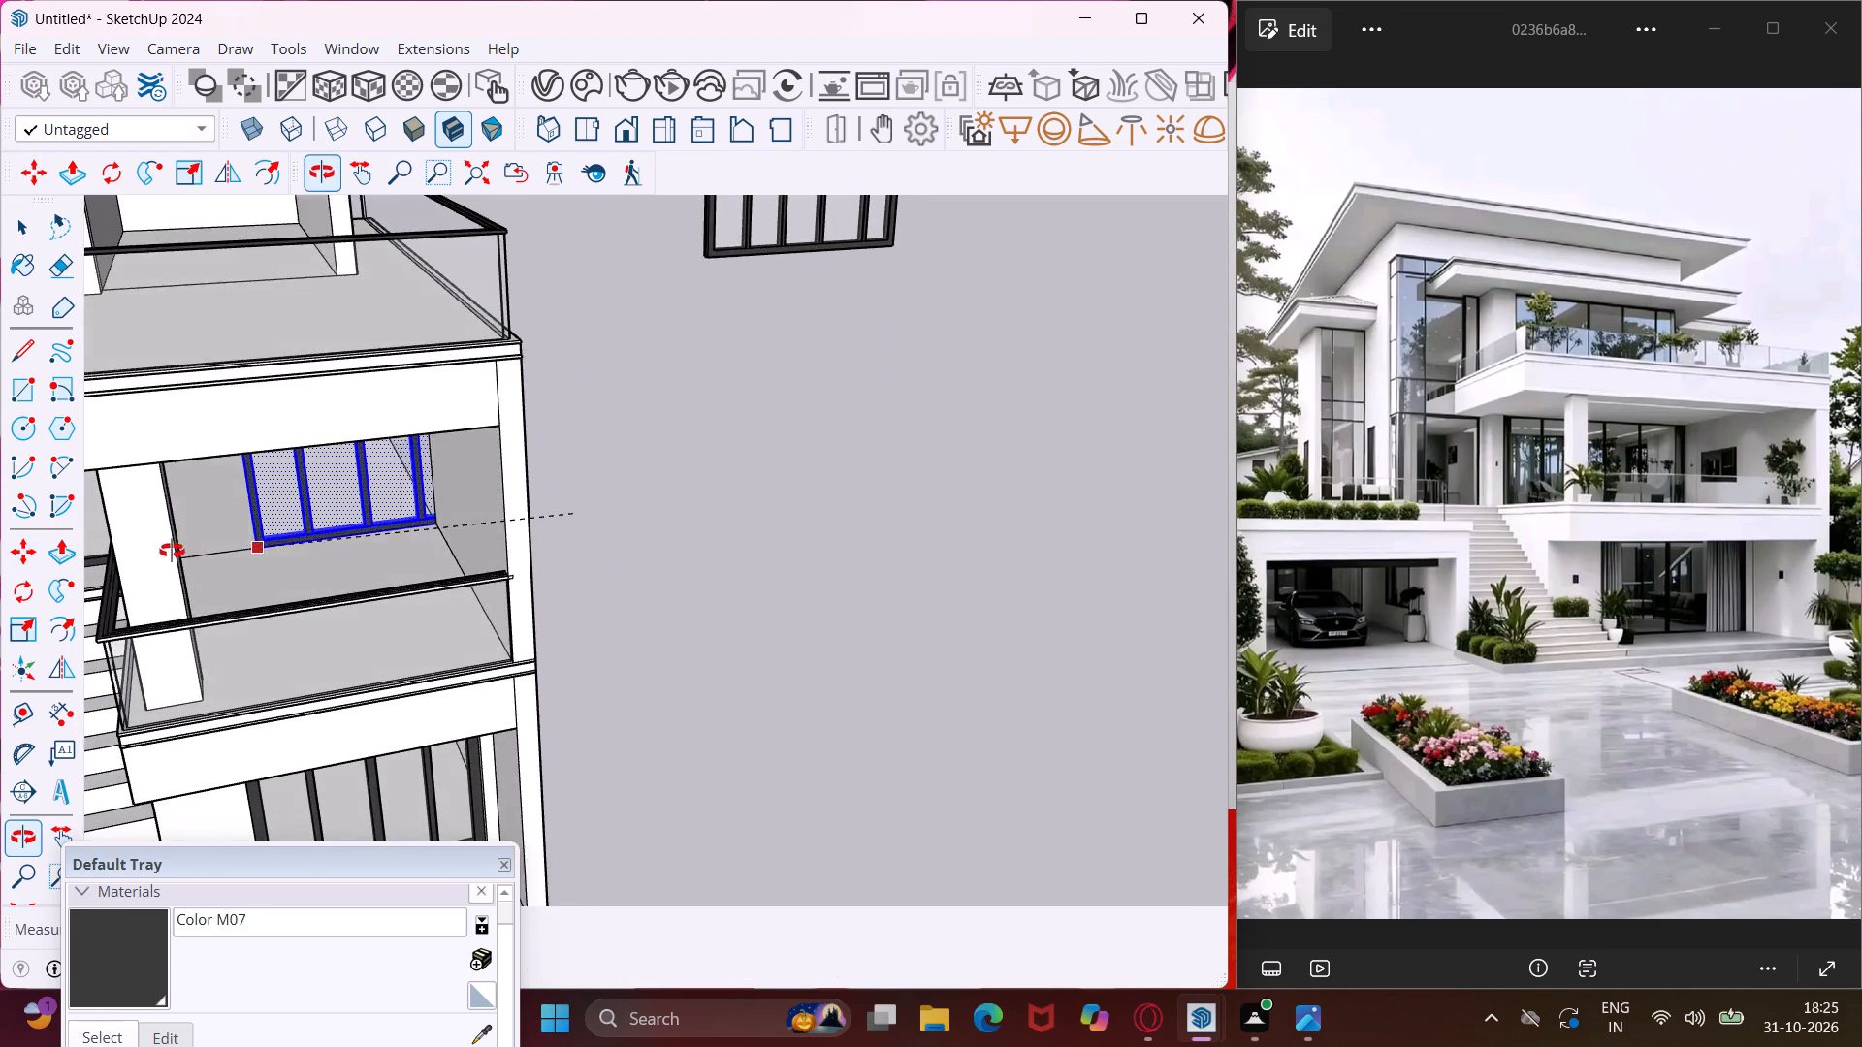
middle_drag(172, 551, 112, 553)
scroll(188, 524, up, 3)
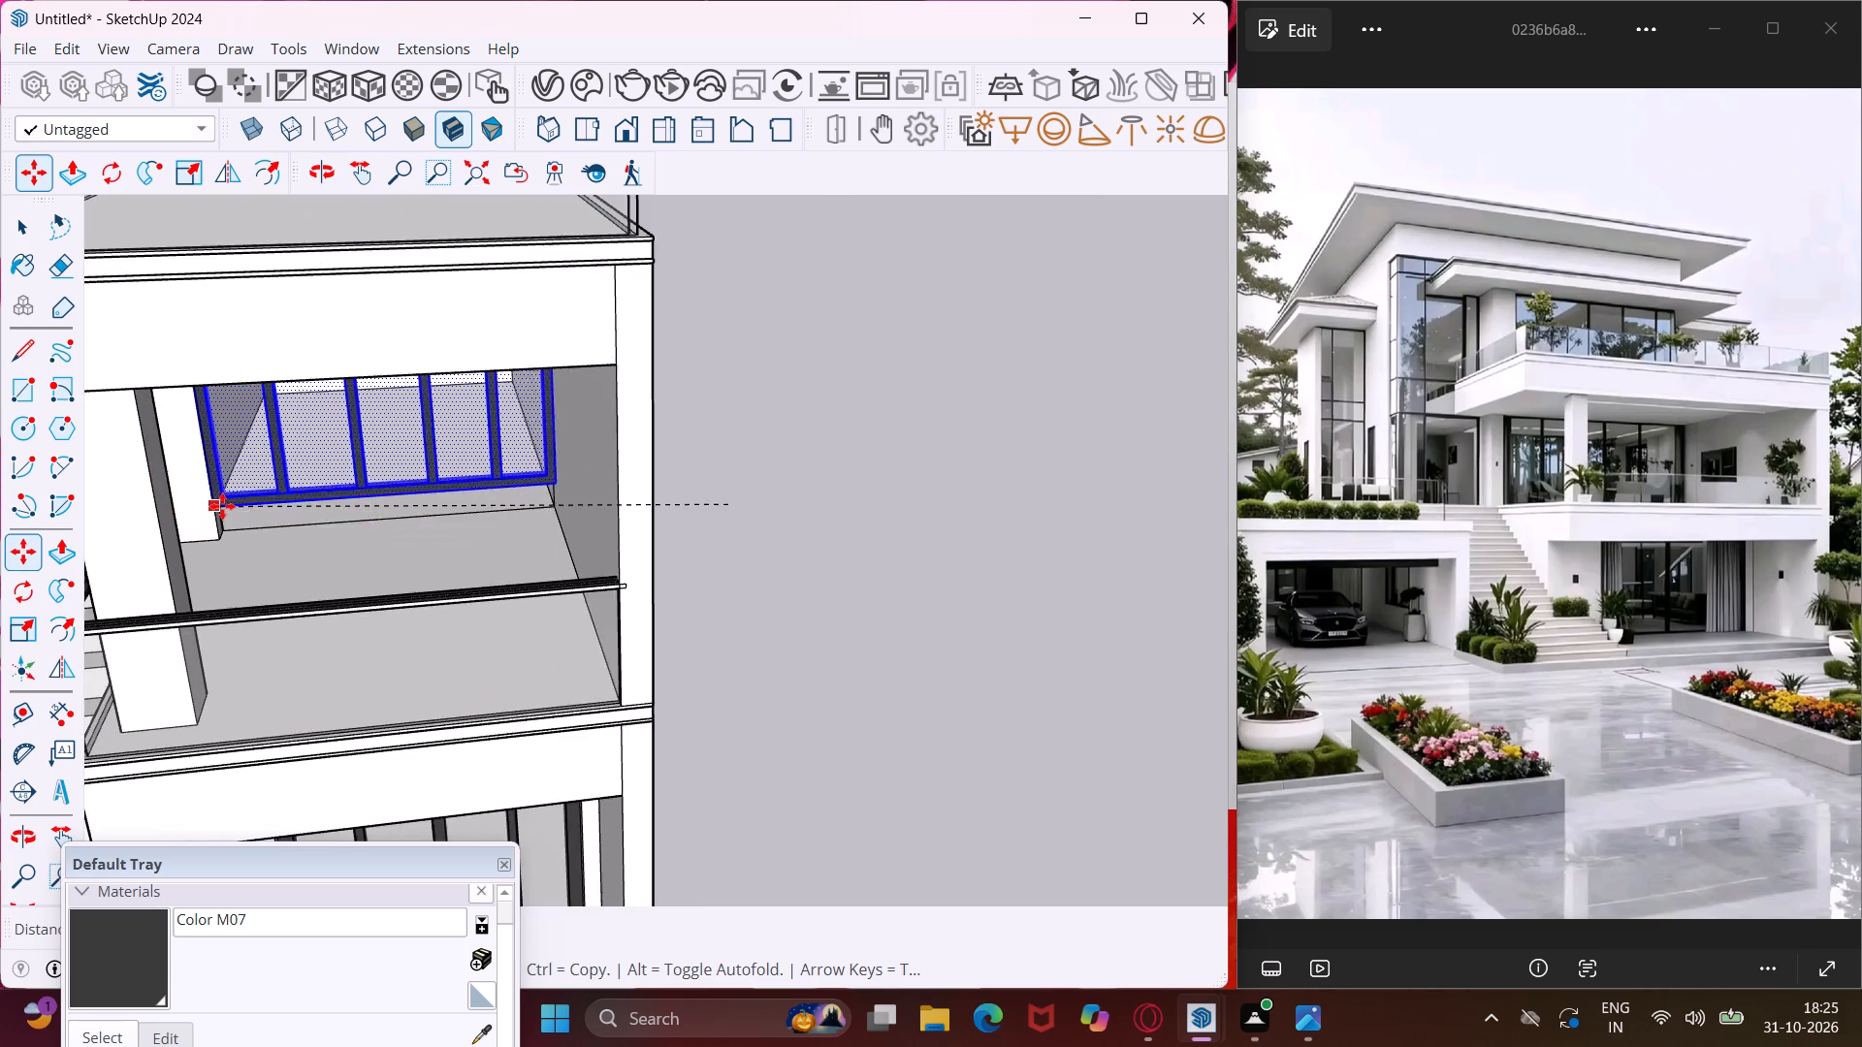
scroll(224, 506, up, 8)
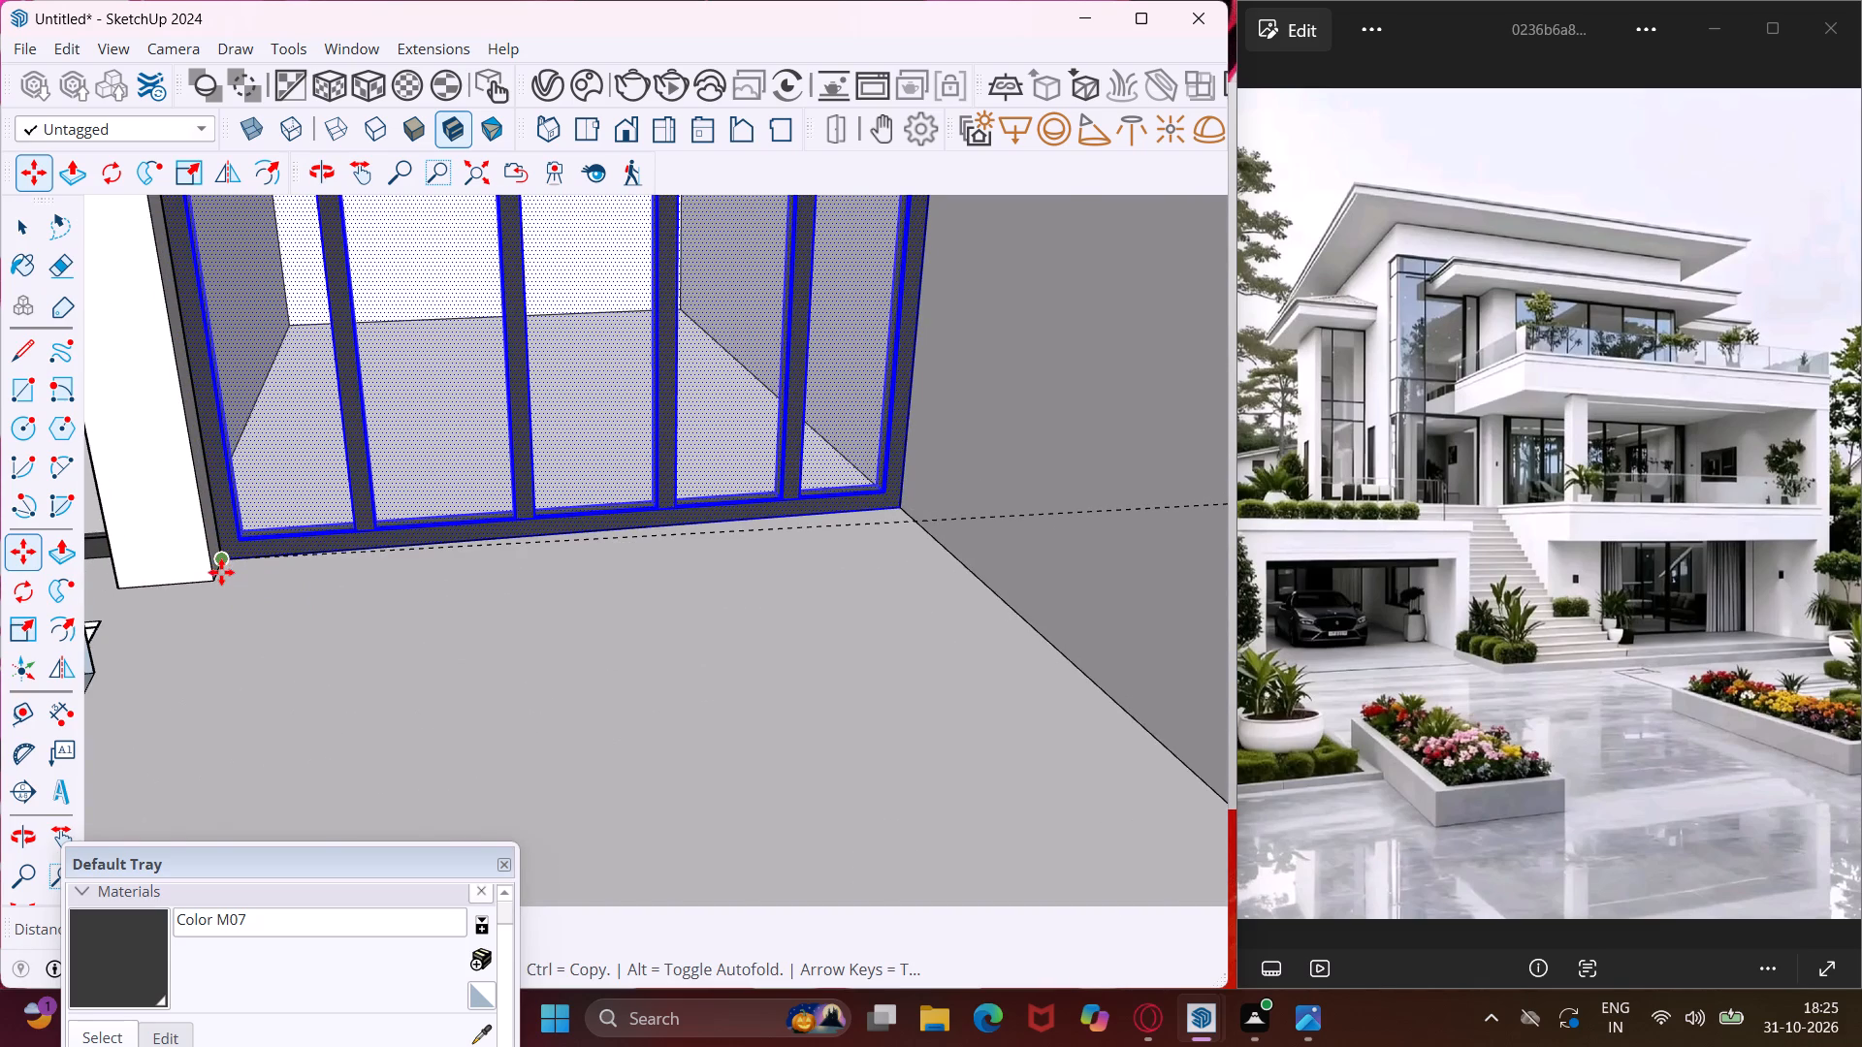
scroll(221, 572, up, 7)
click(215, 567)
scroll(184, 559, down, 6)
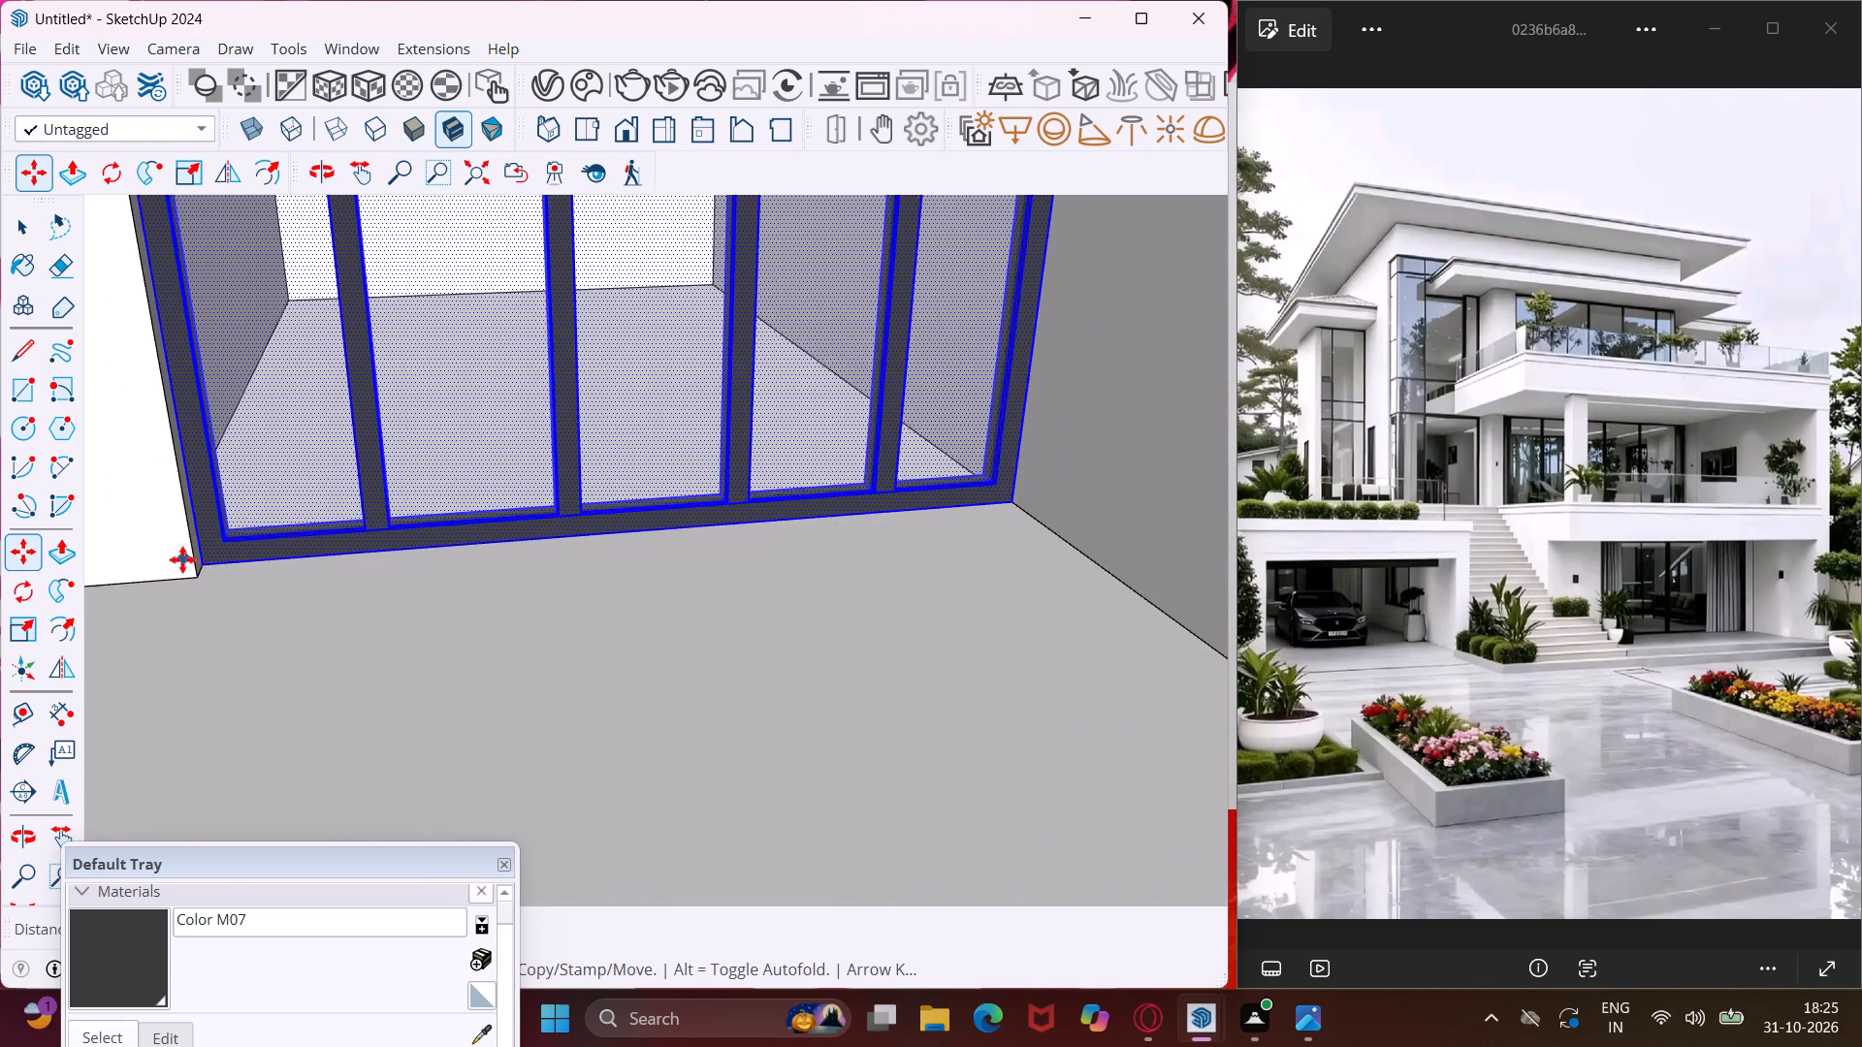
scroll(182, 559, down, 20)
scroll(182, 559, down, 6)
scroll(182, 559, up, 1)
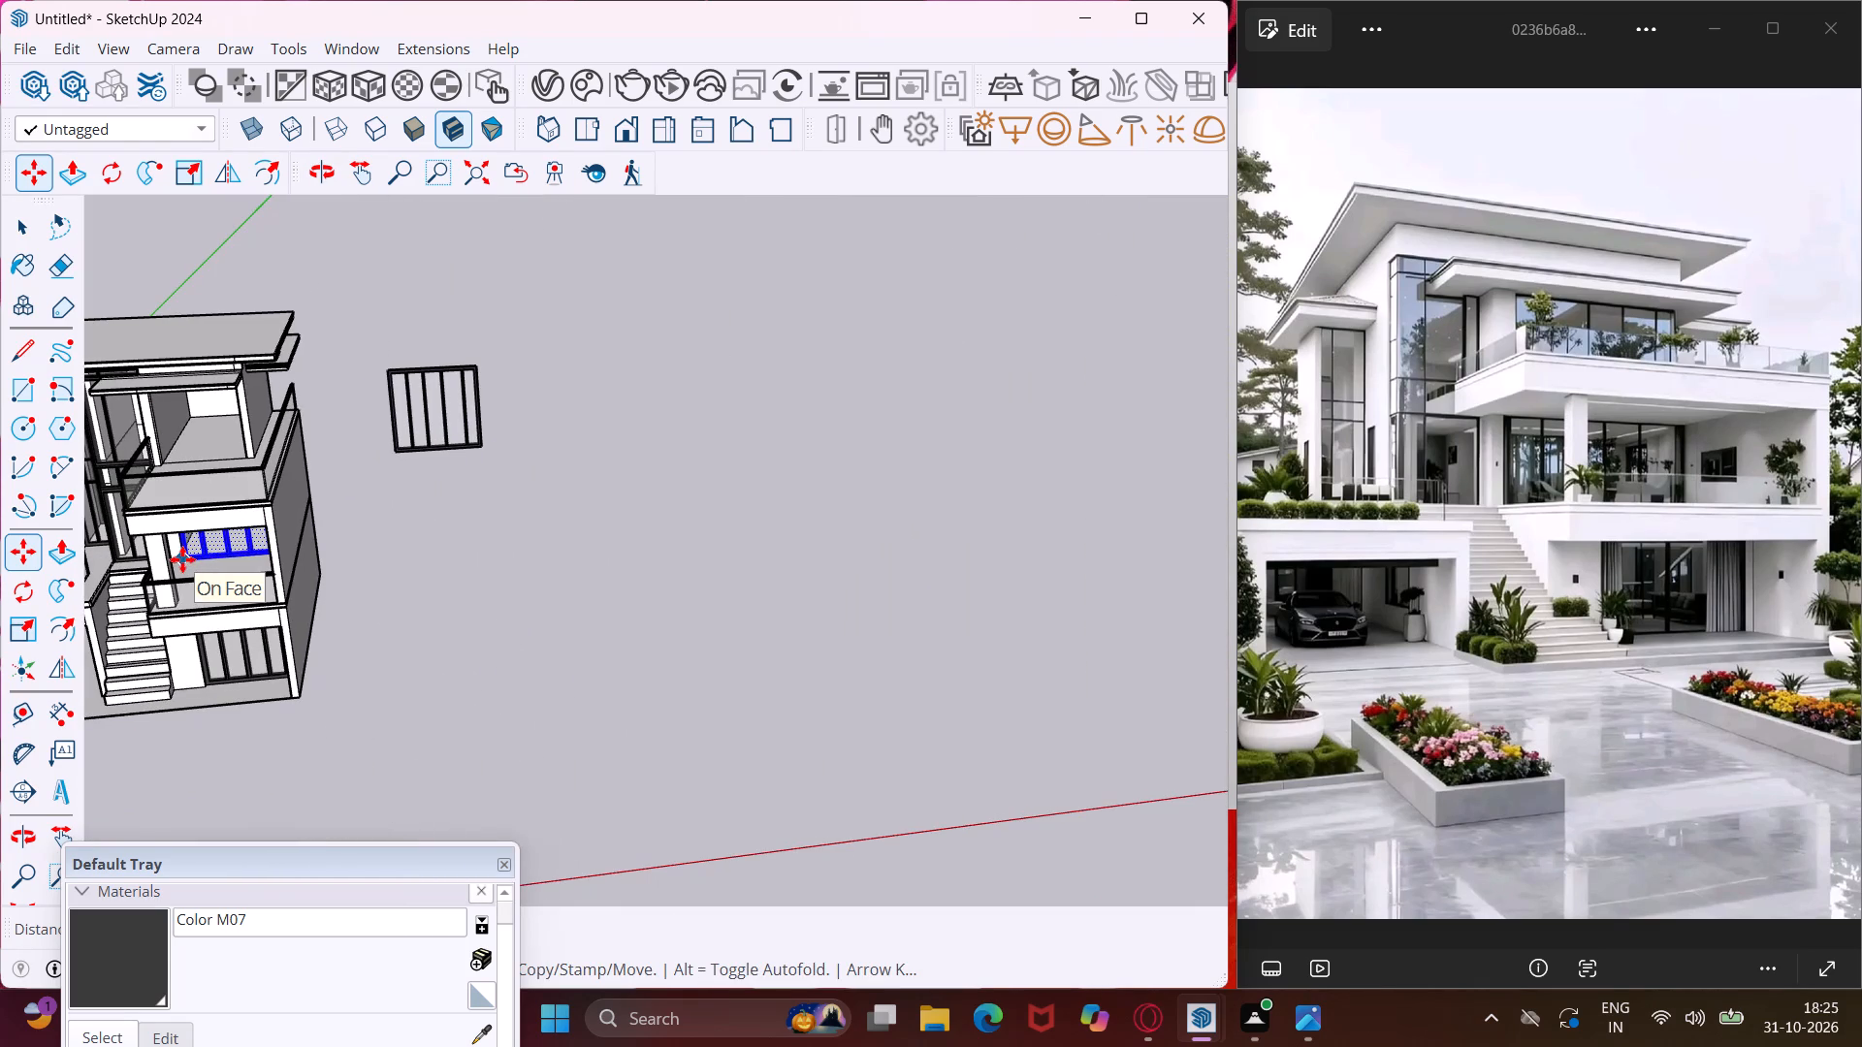
key(Escape)
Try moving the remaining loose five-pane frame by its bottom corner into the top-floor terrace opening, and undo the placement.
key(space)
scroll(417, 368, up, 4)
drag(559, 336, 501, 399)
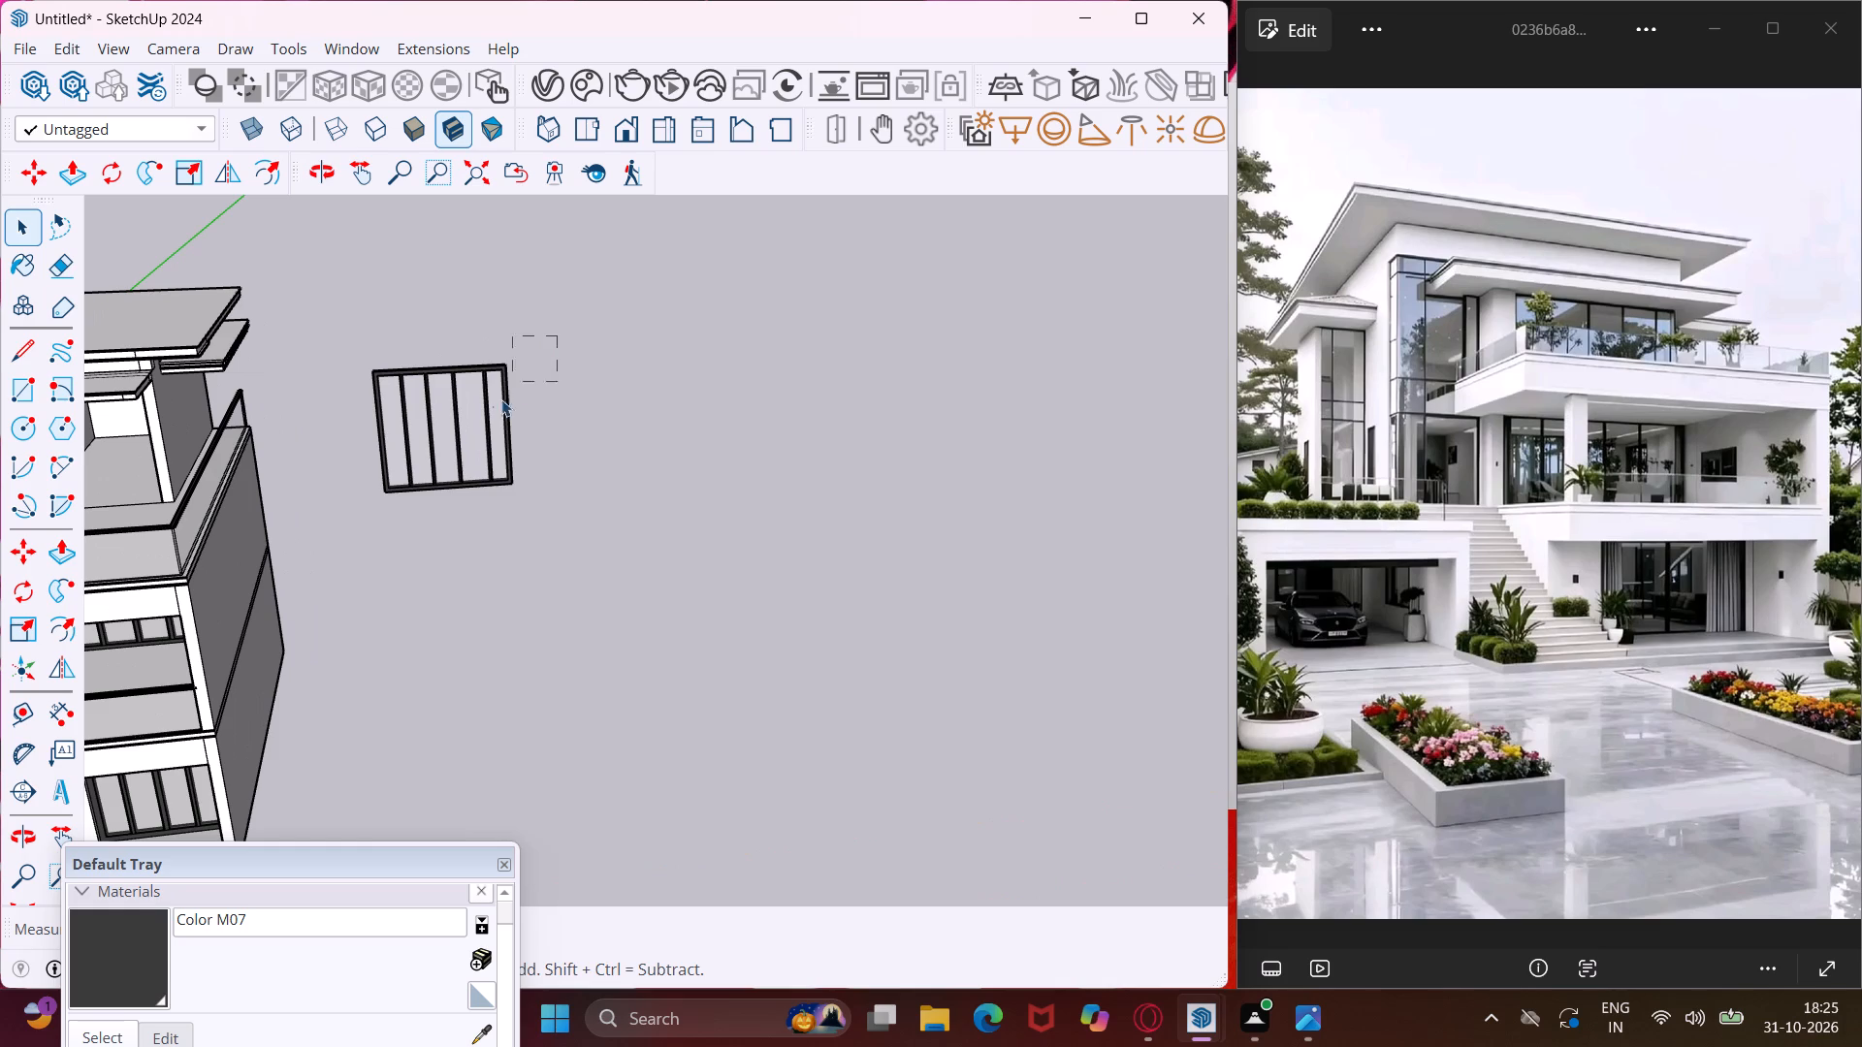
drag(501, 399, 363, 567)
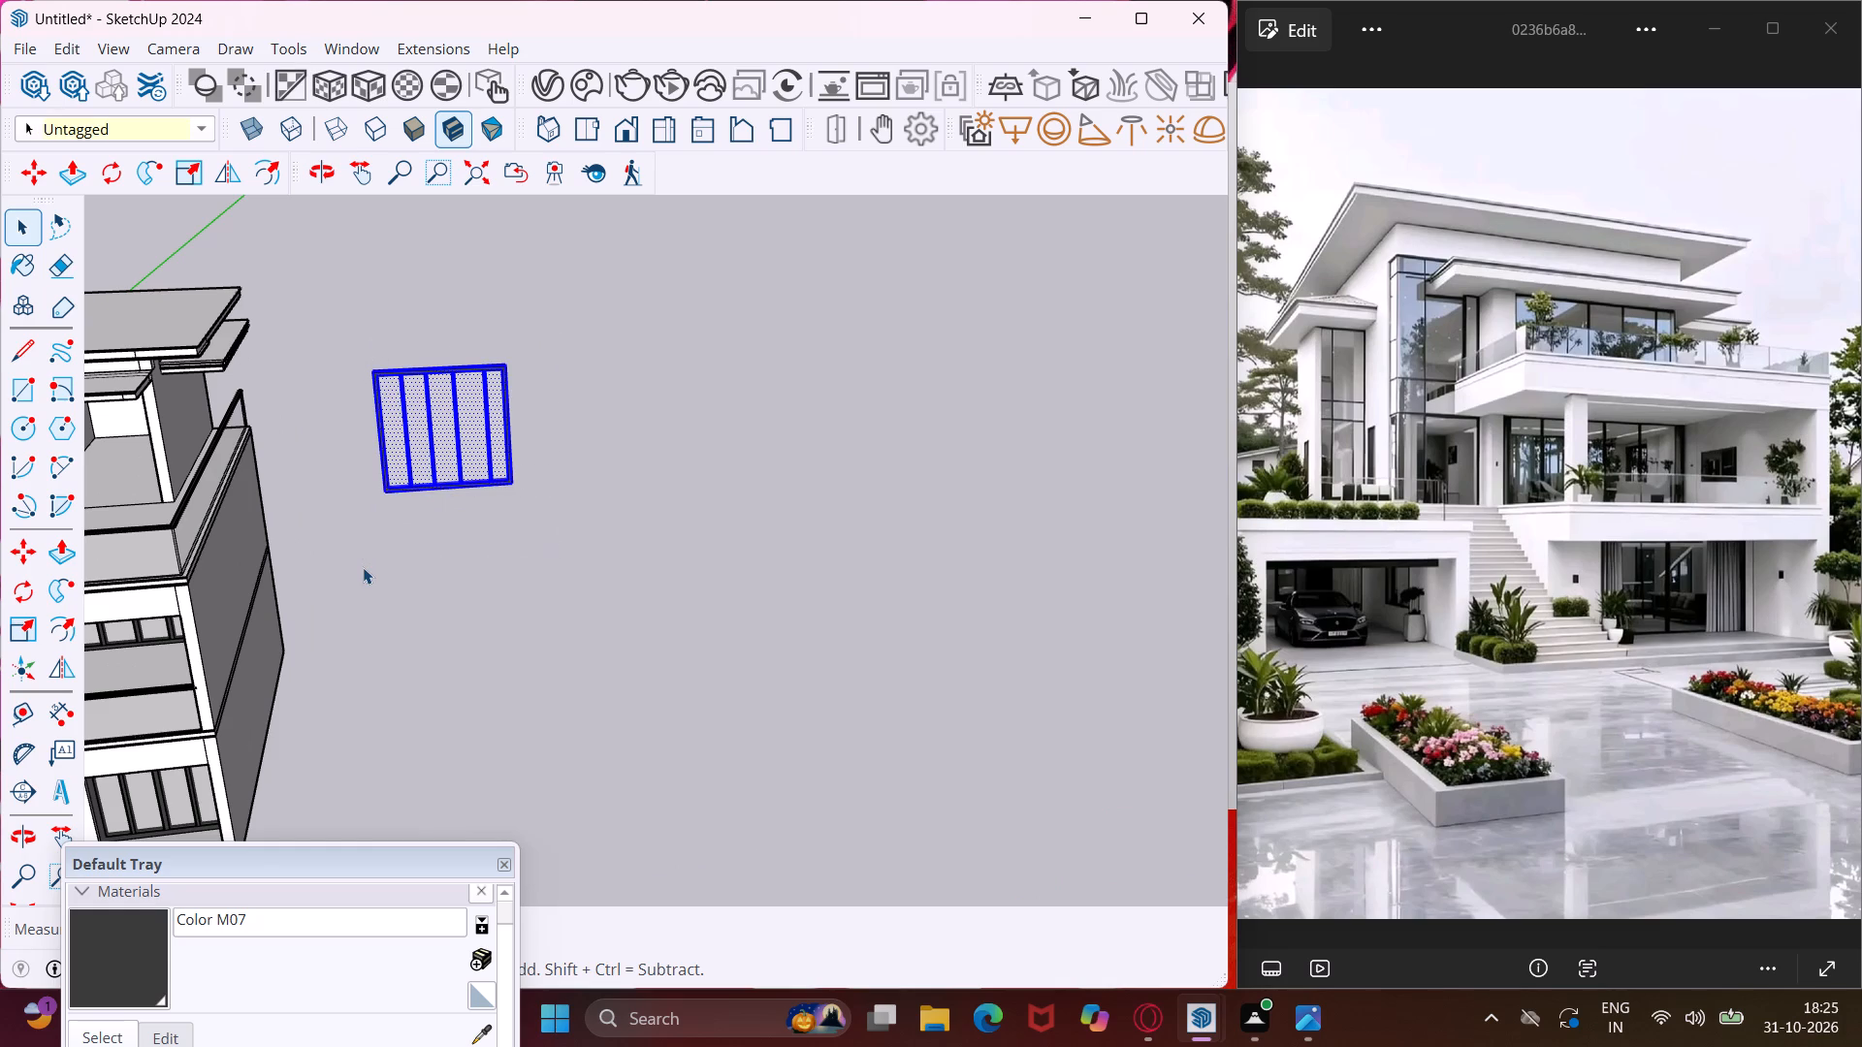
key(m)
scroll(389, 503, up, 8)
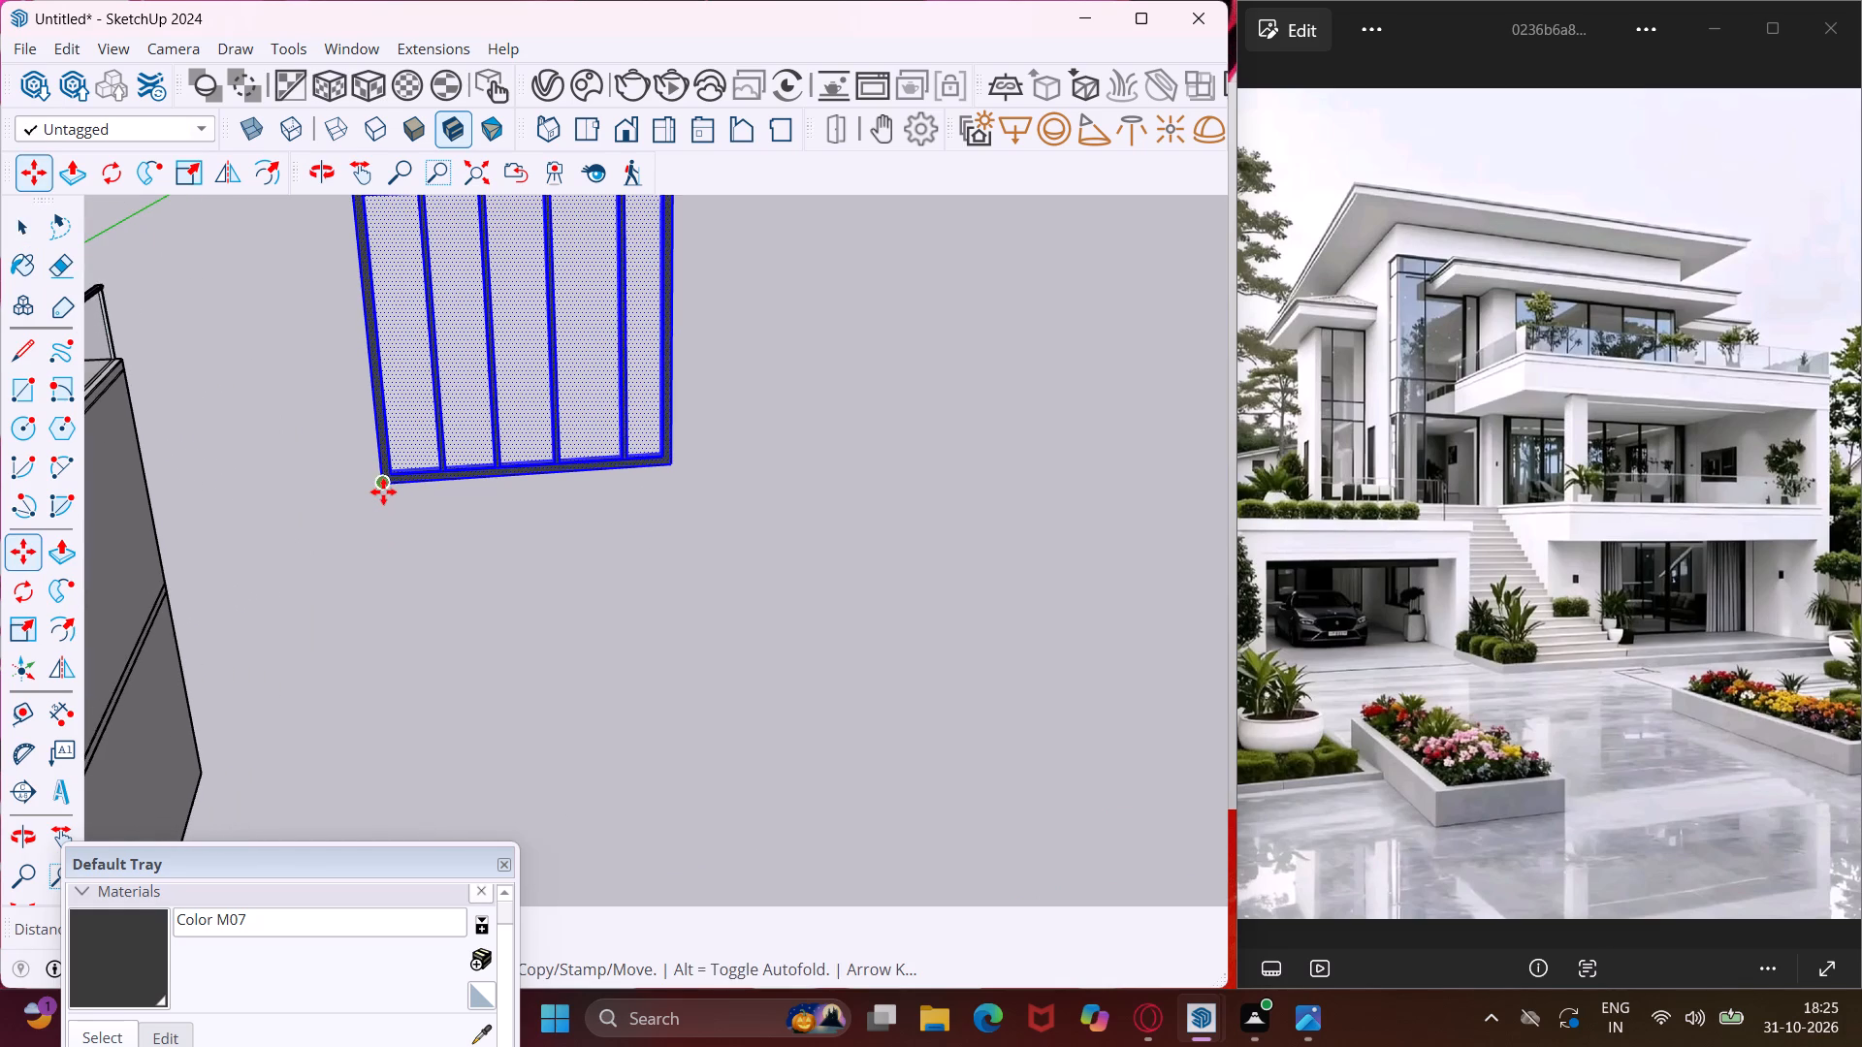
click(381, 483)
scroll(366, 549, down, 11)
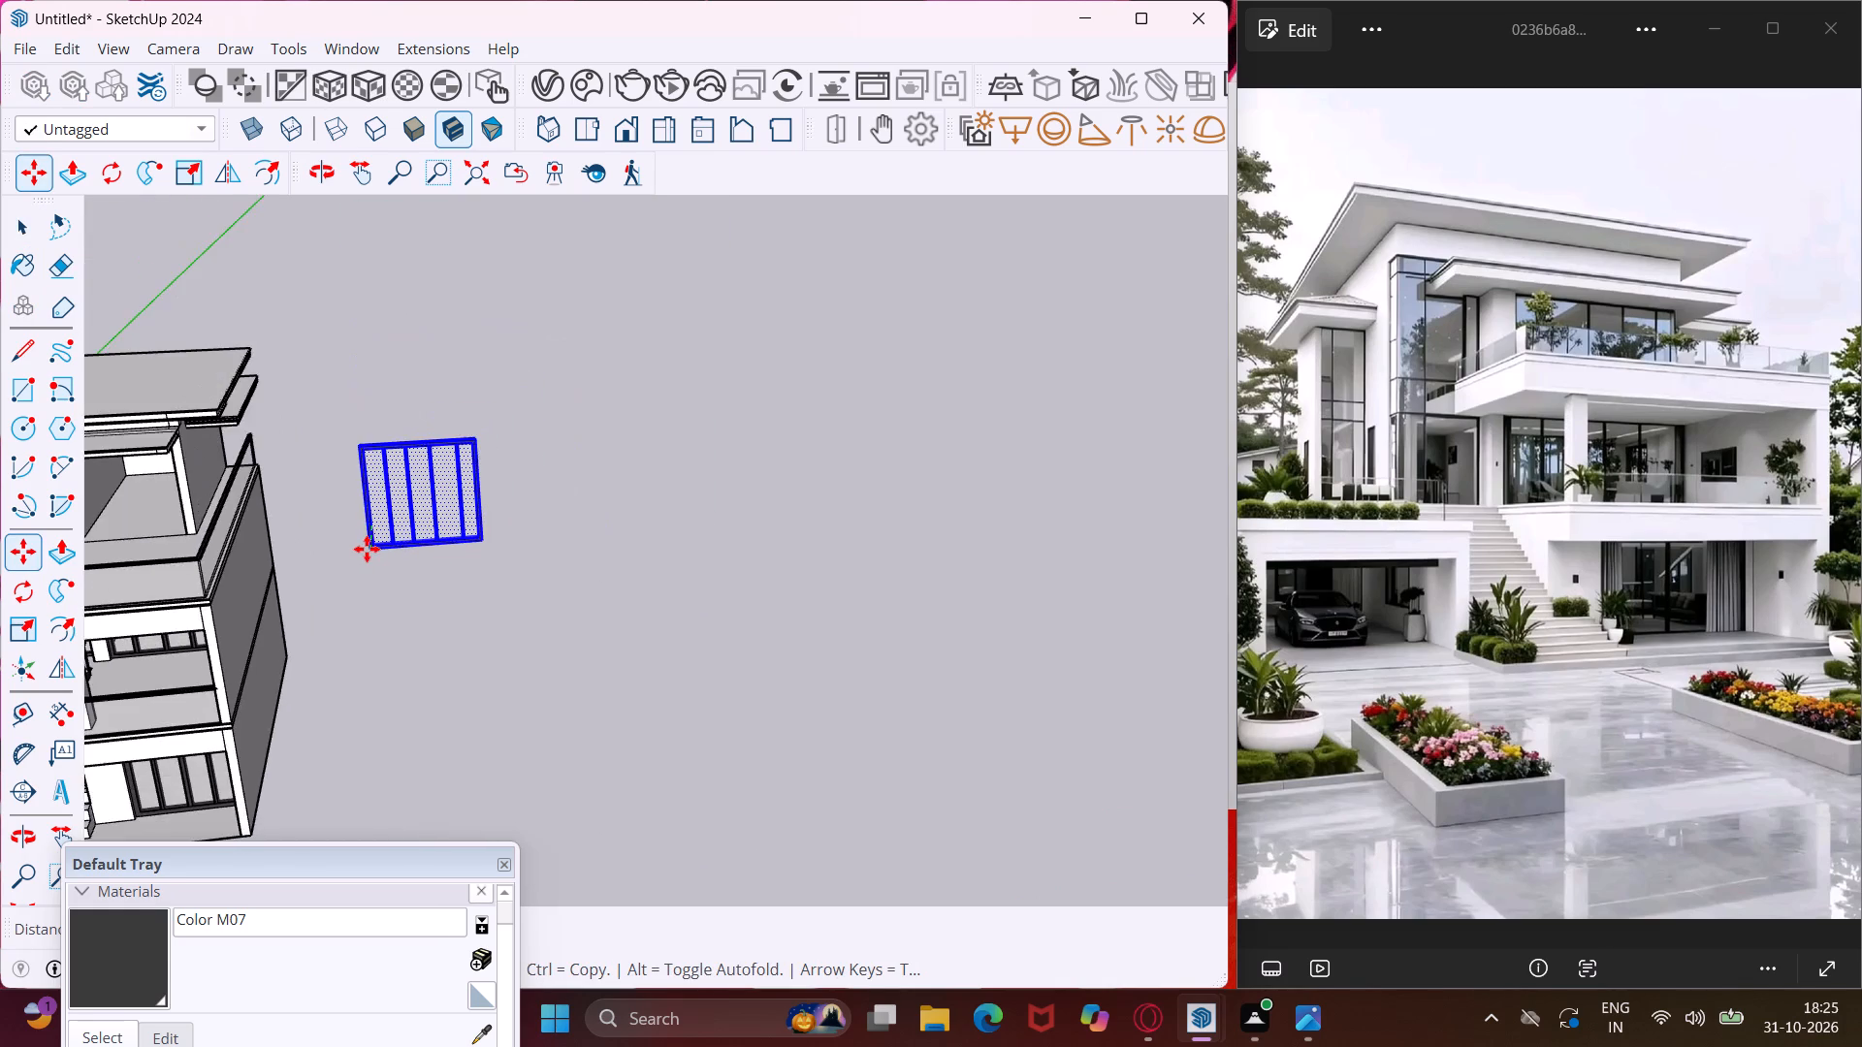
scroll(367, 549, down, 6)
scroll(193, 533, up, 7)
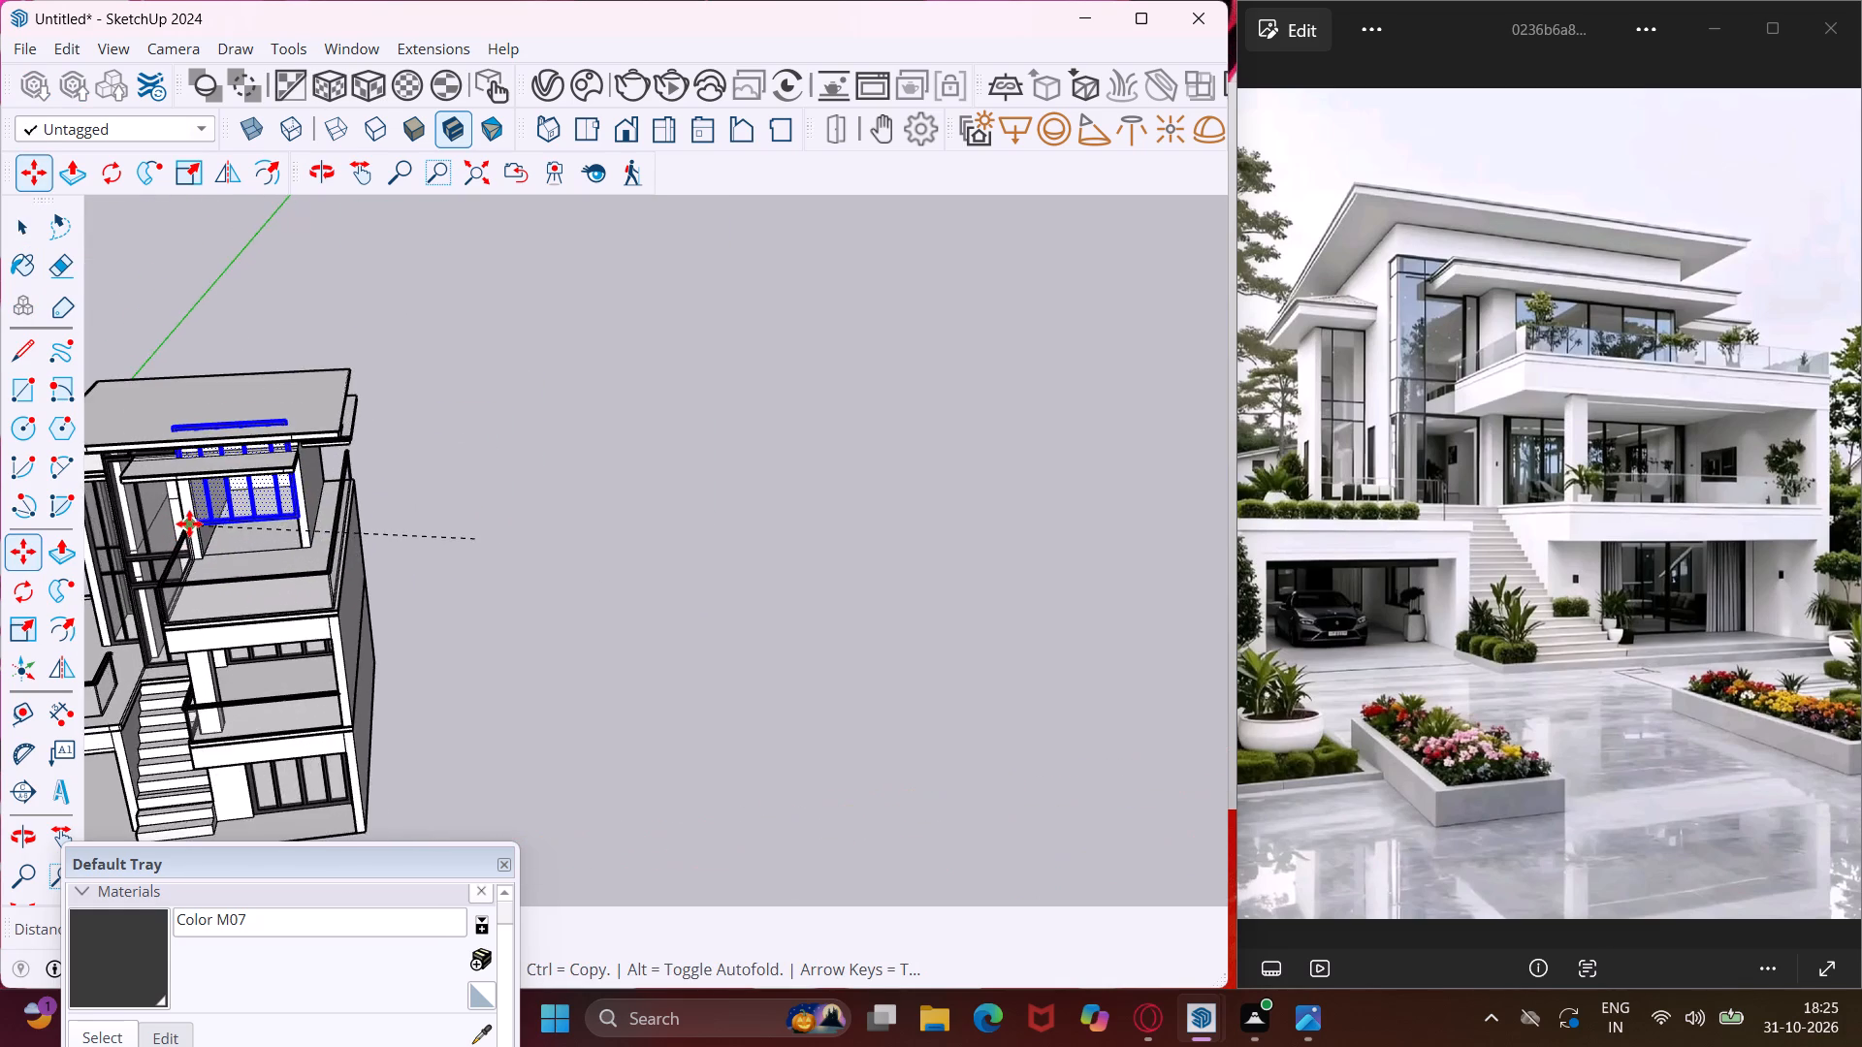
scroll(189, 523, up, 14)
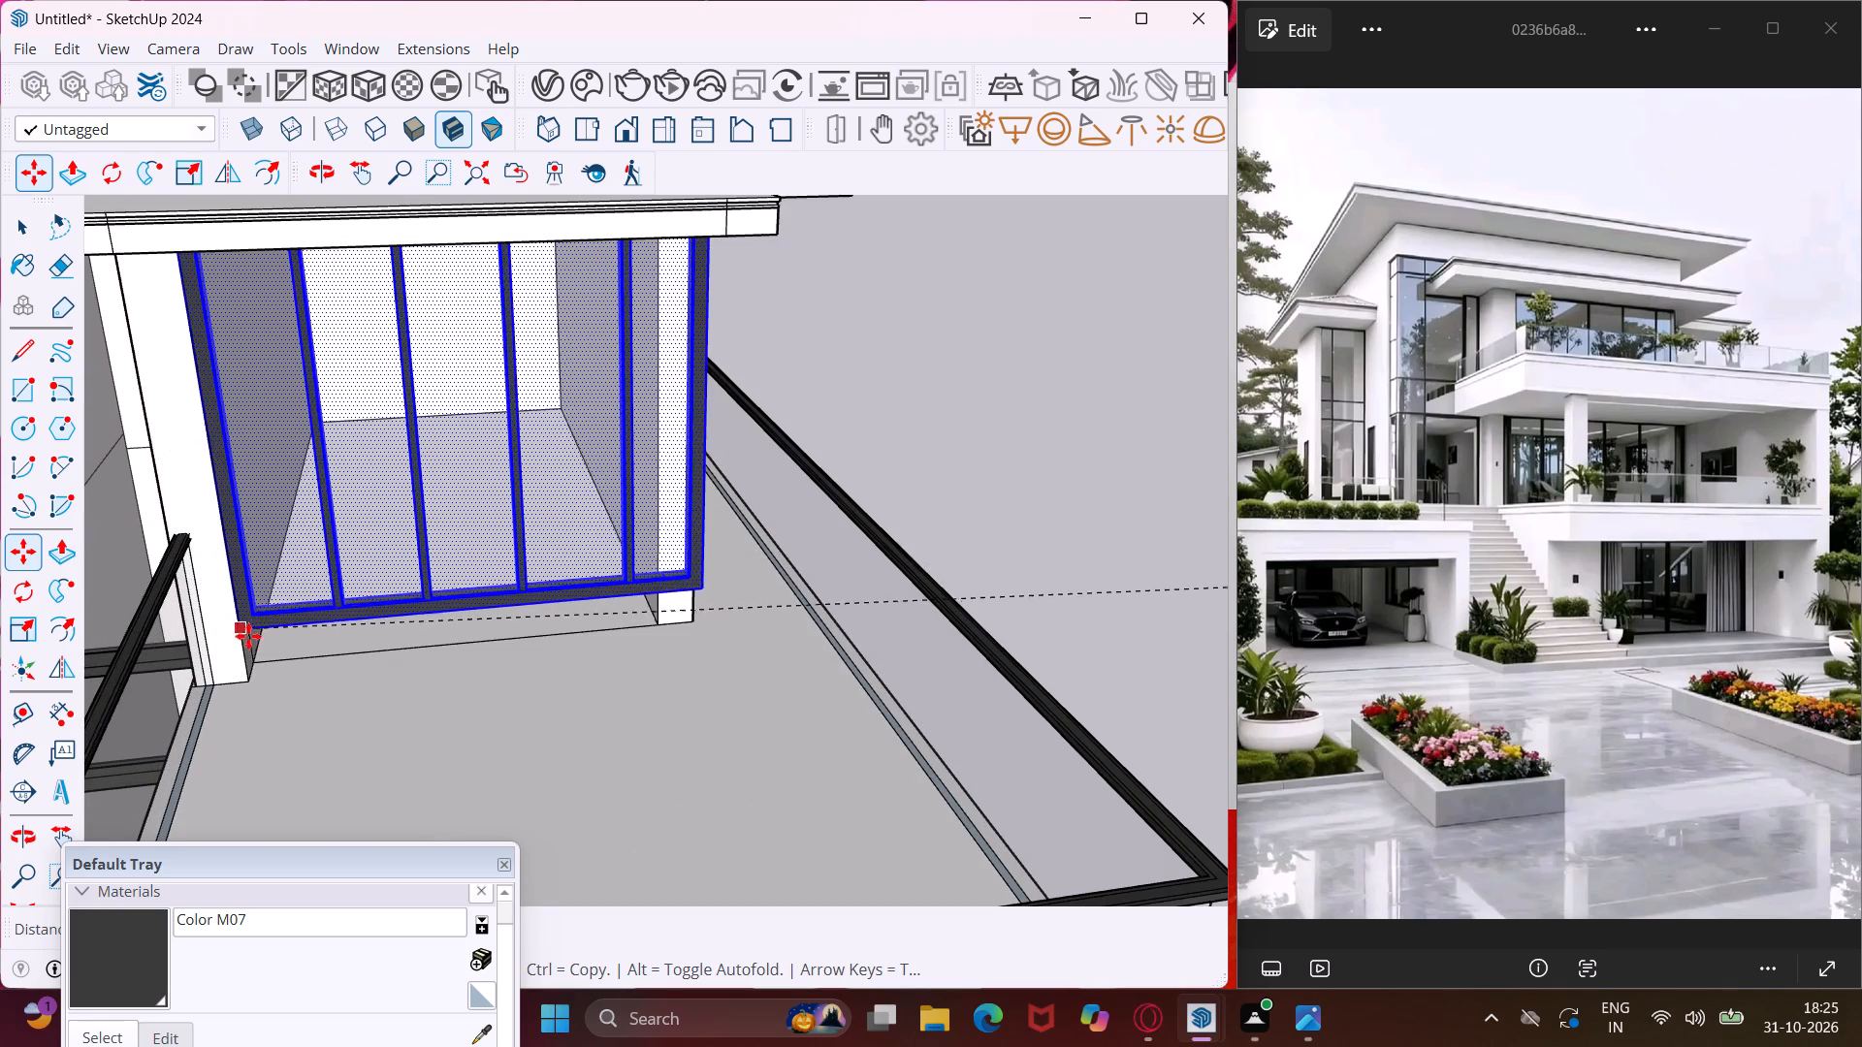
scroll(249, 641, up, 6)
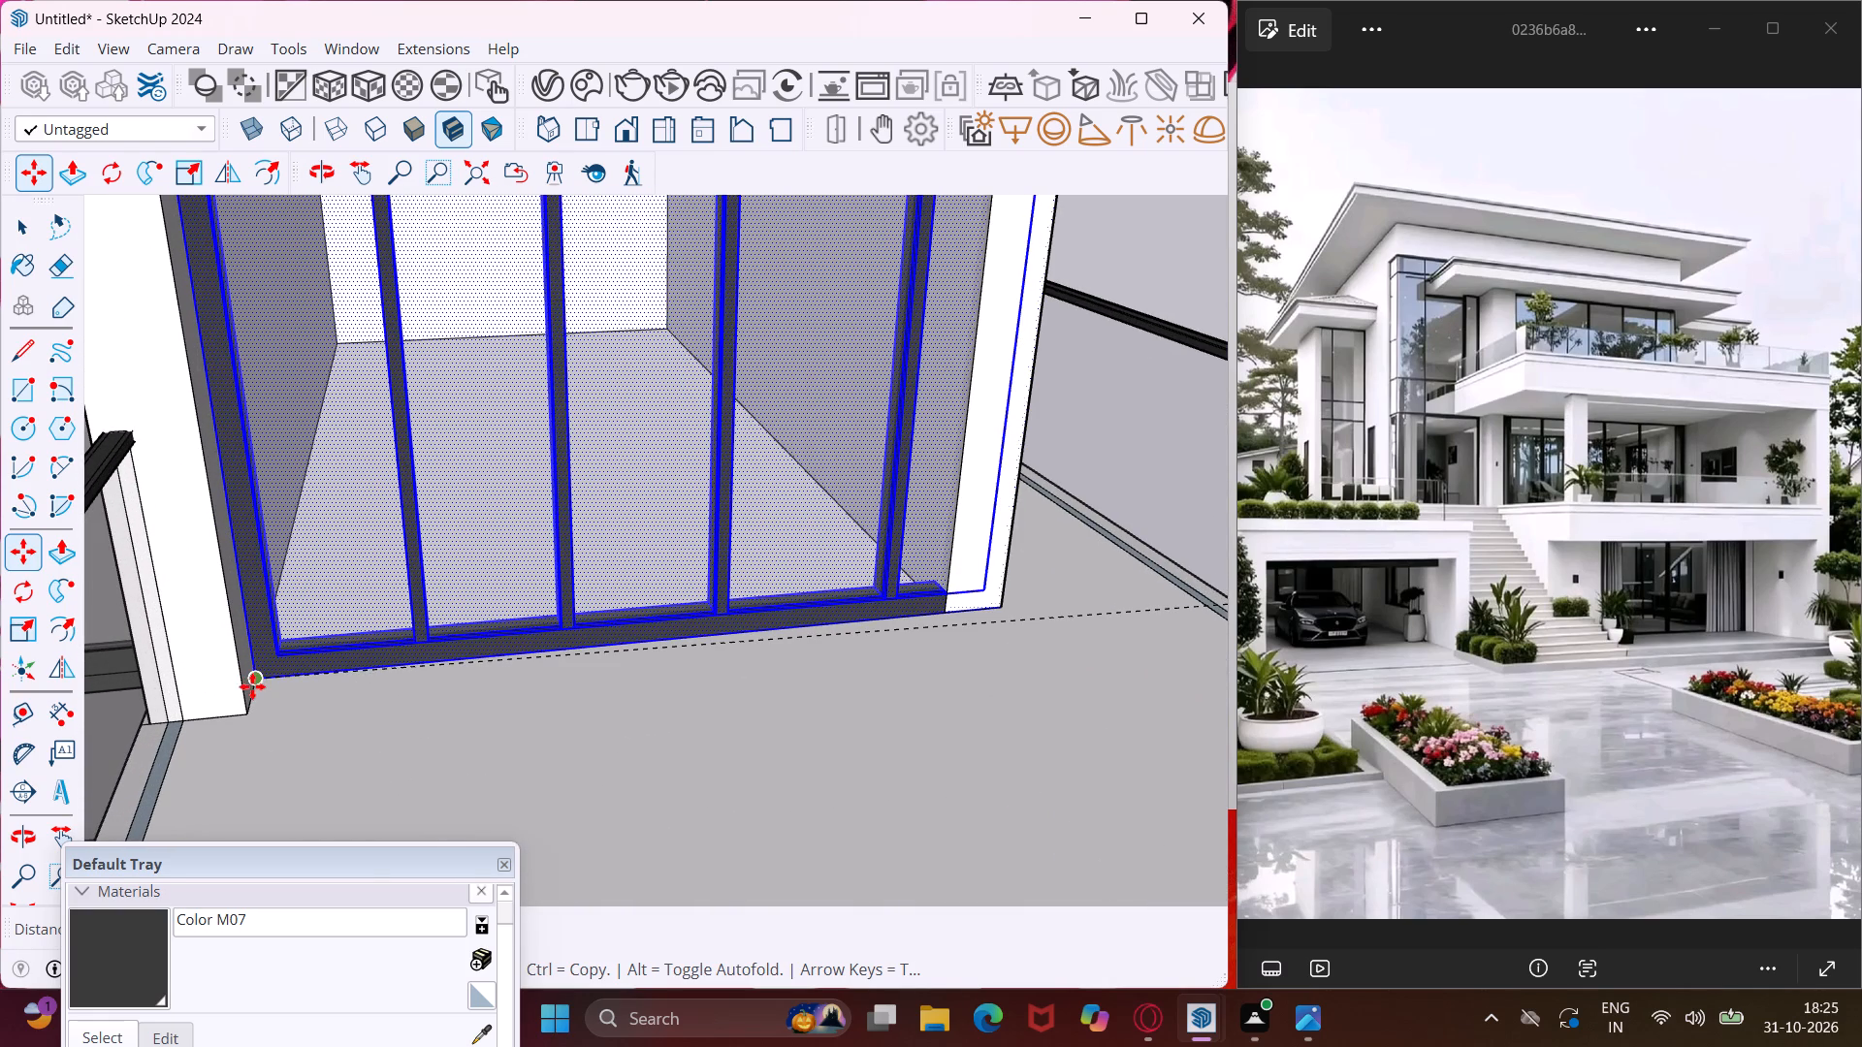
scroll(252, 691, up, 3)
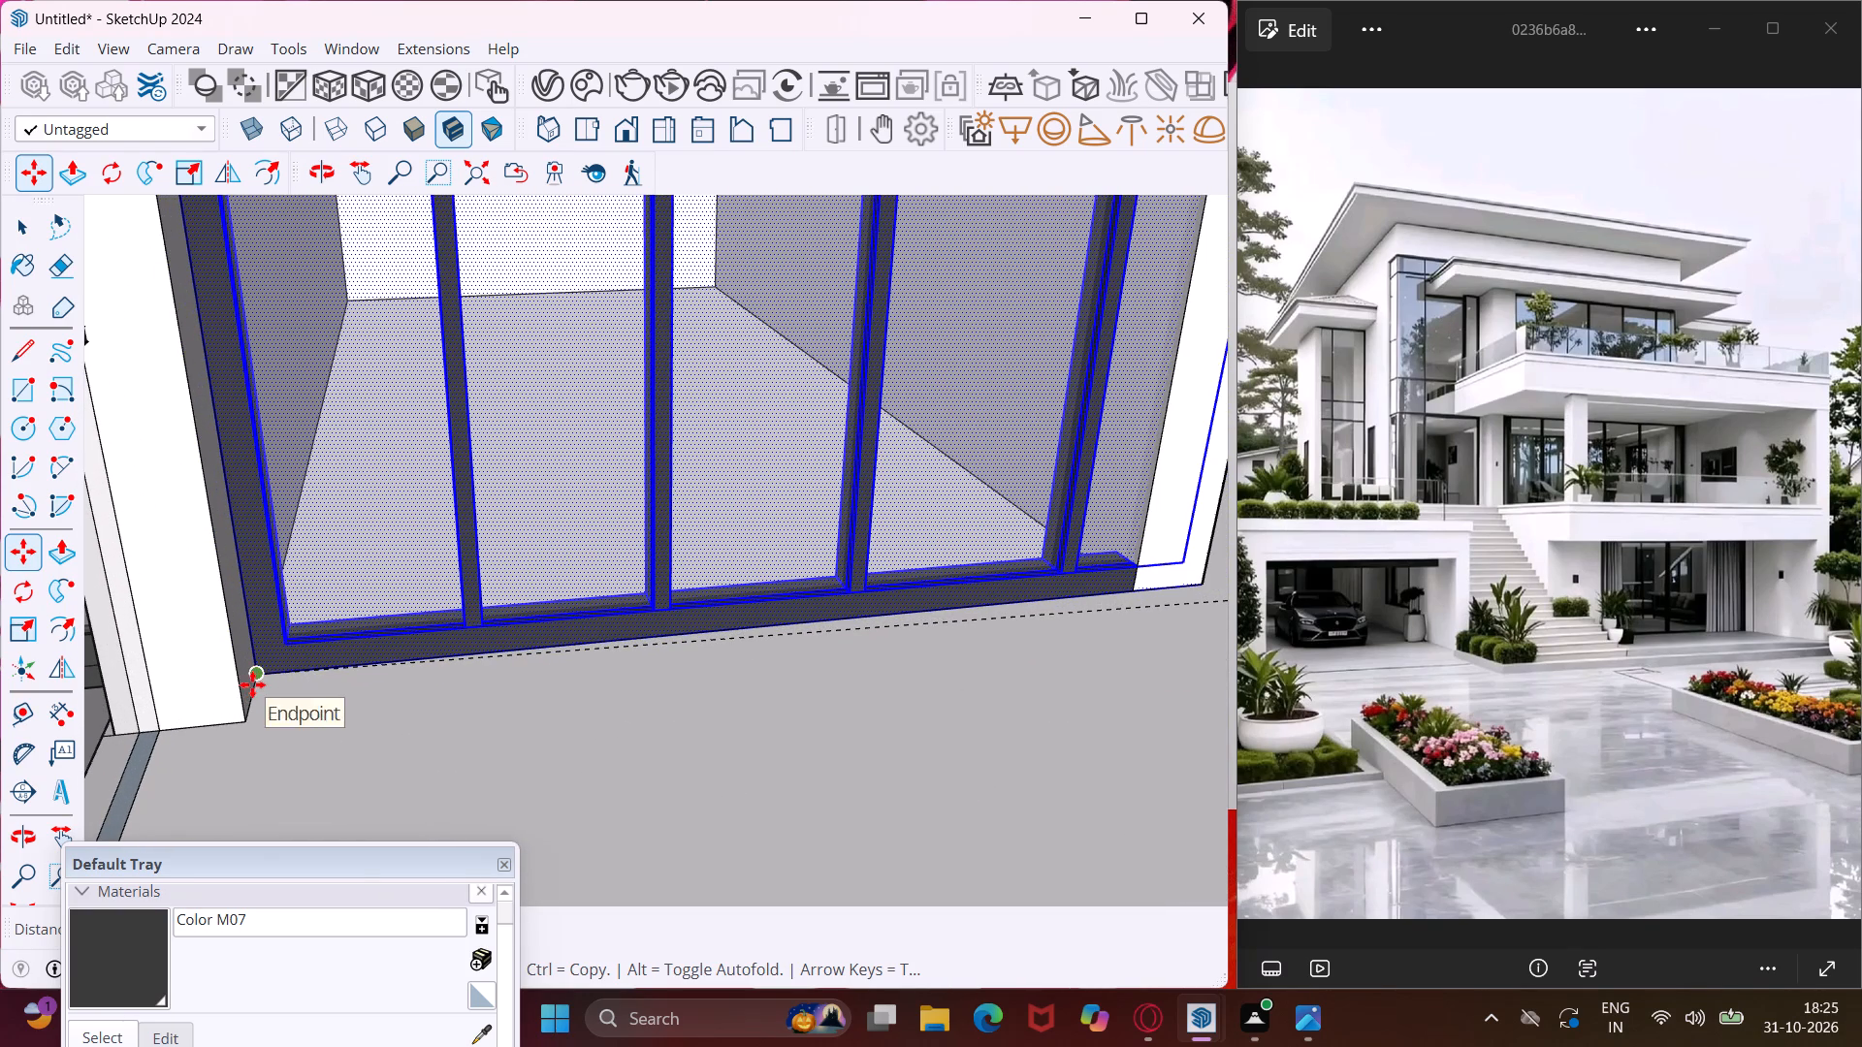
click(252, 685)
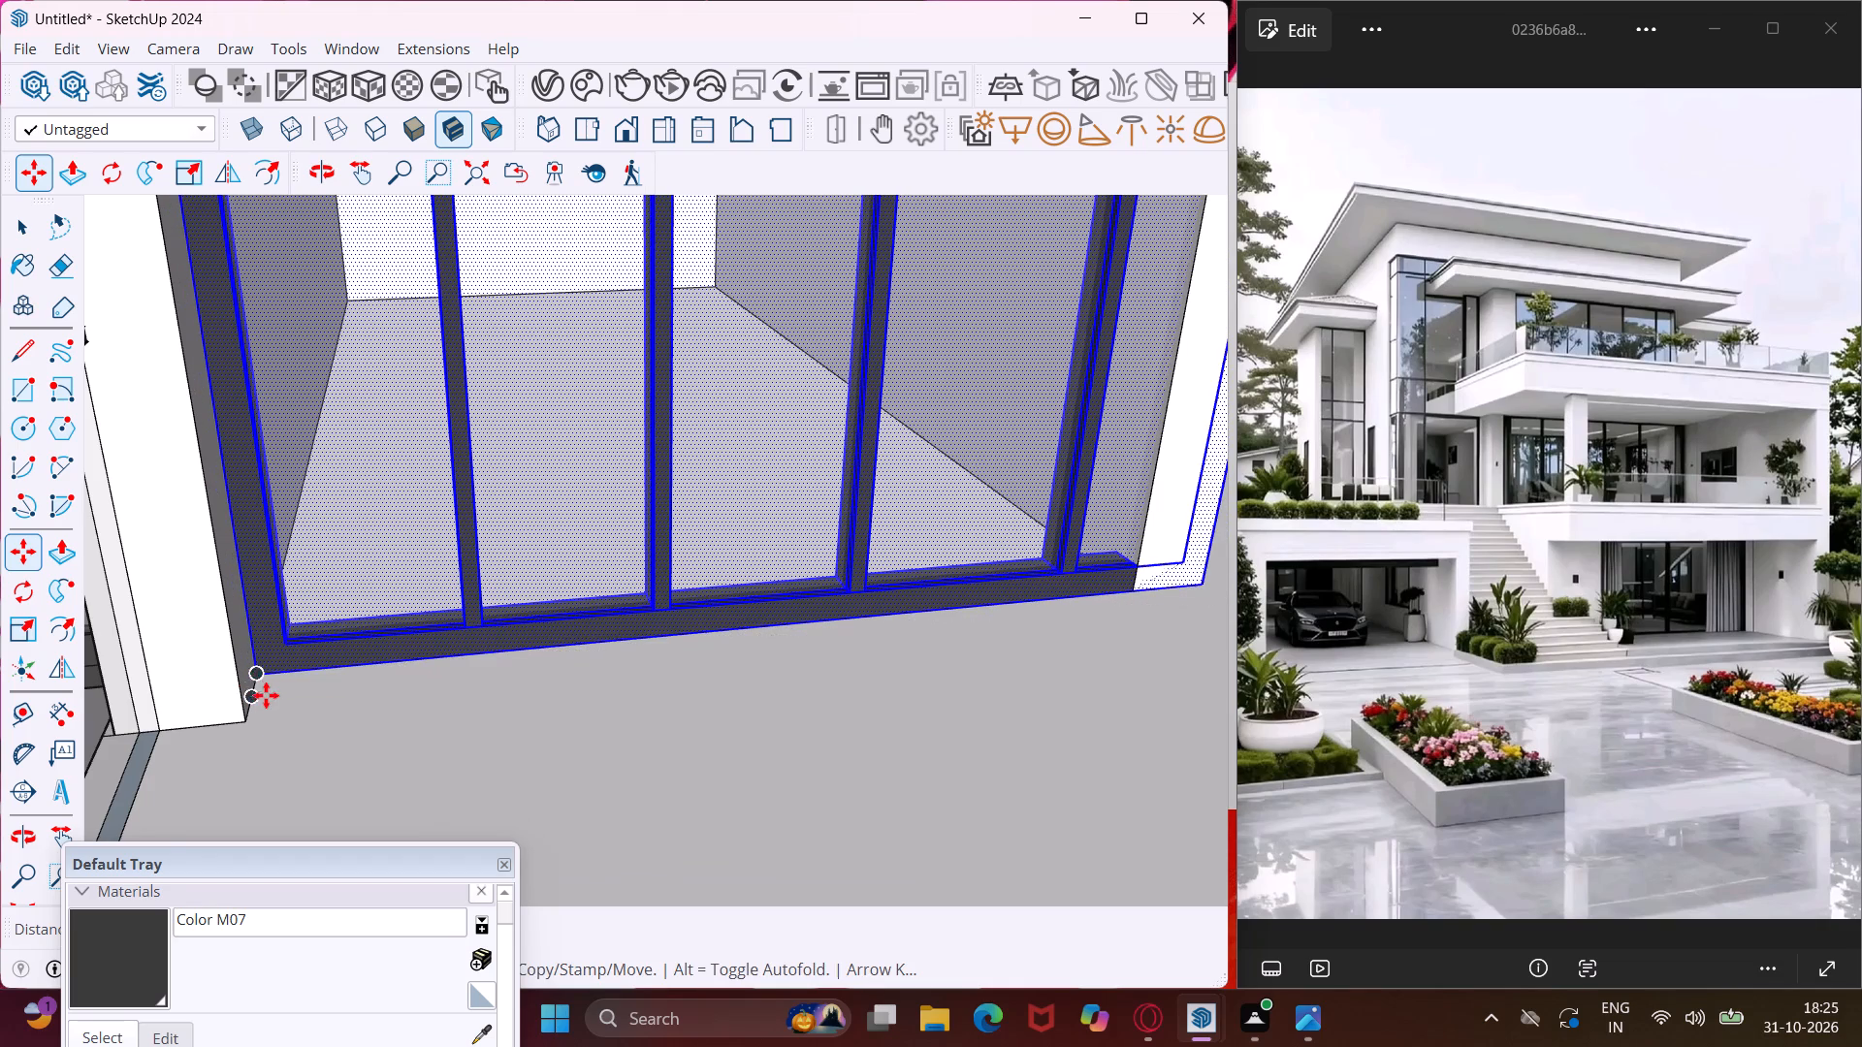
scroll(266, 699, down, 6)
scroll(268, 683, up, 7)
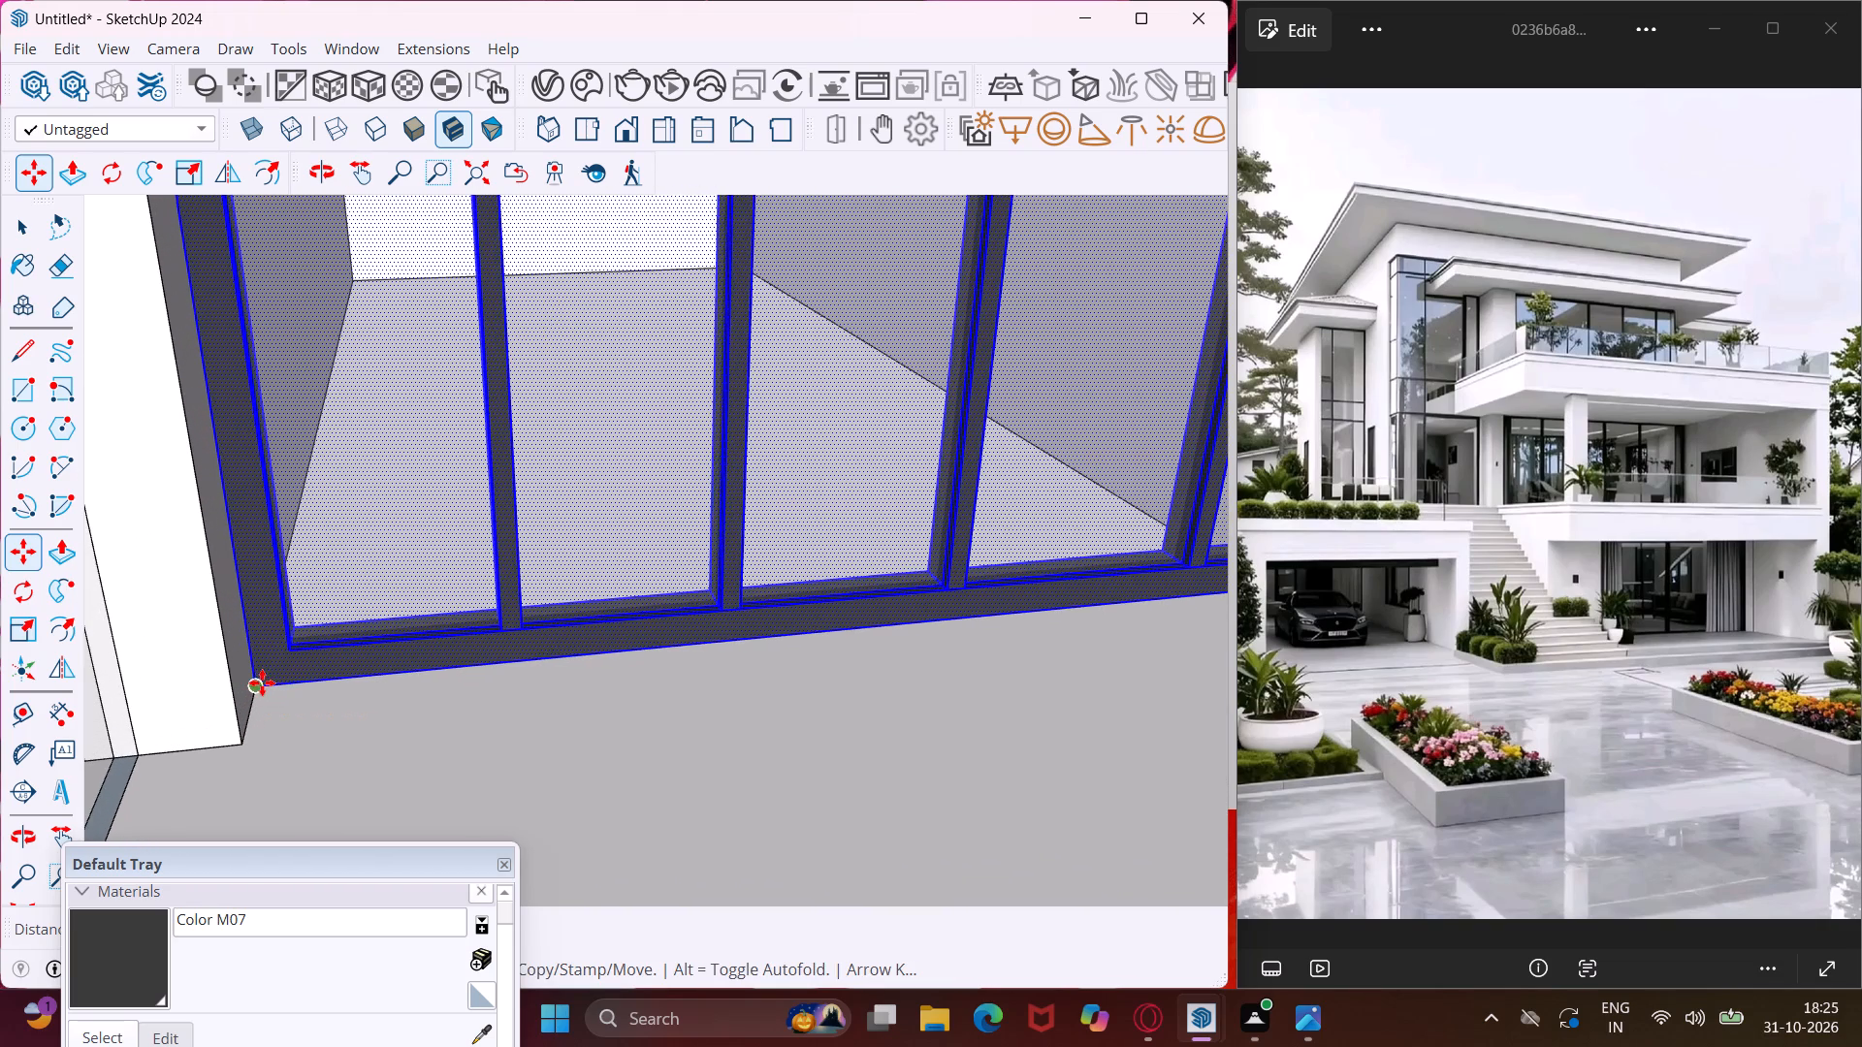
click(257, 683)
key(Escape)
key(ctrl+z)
Move the remaining five-pane frame by its bottom corner onto the bottom corner of the top-floor terrace opening, beside the wall pier.
scroll(244, 686, down, 13)
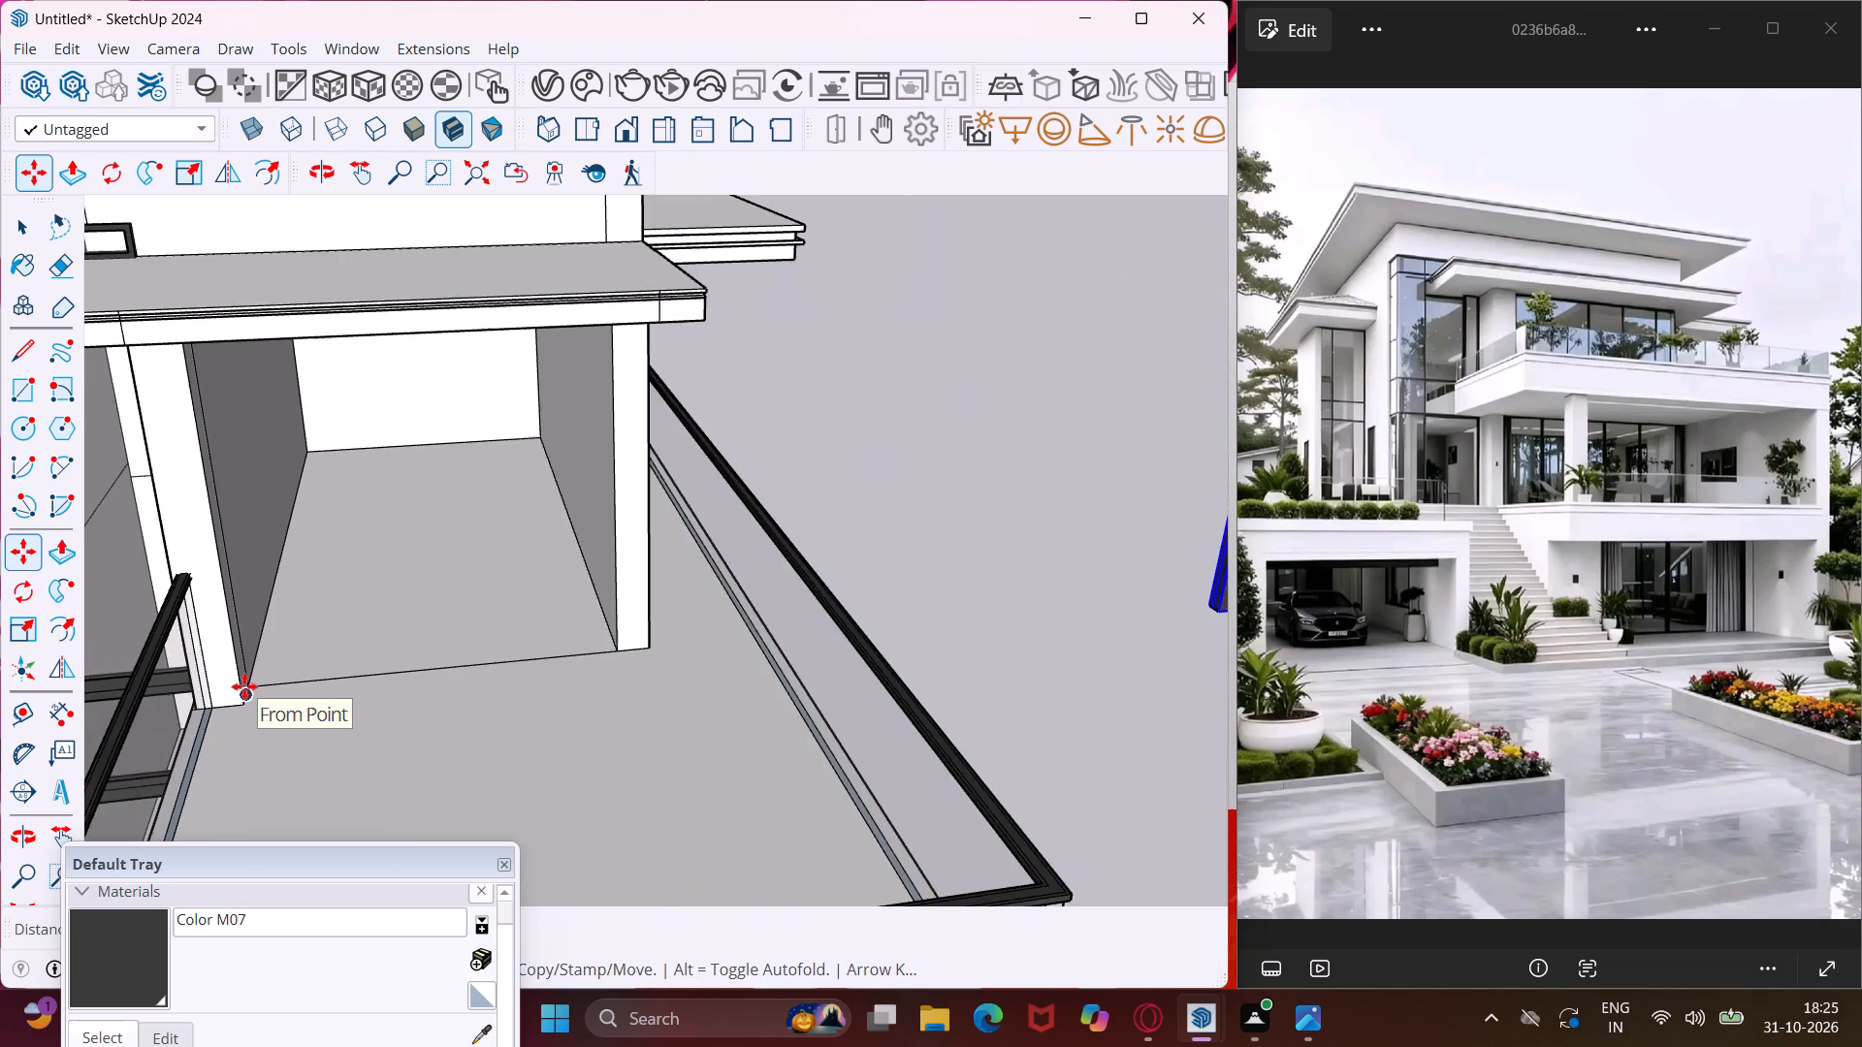
scroll(244, 686, down, 6)
scroll(856, 645, up, 5)
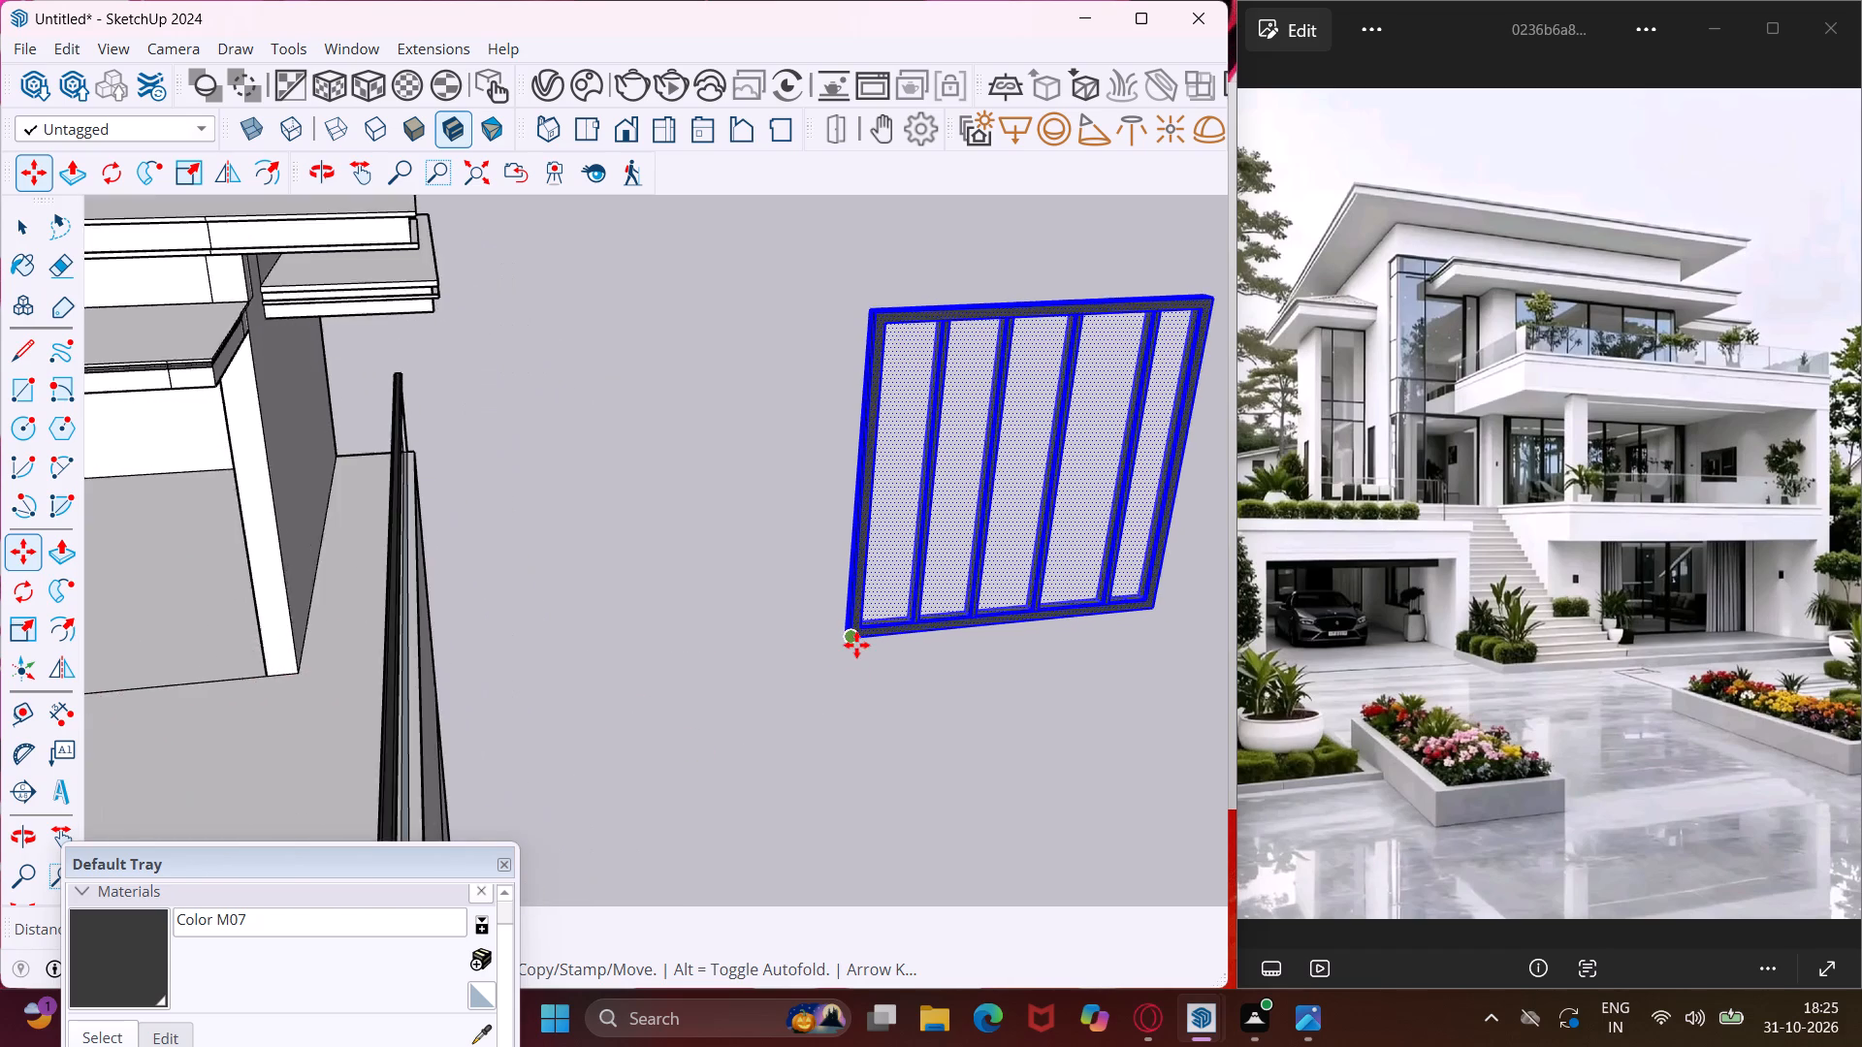
scroll(856, 645, up, 3)
click(848, 634)
scroll(760, 701, down, 6)
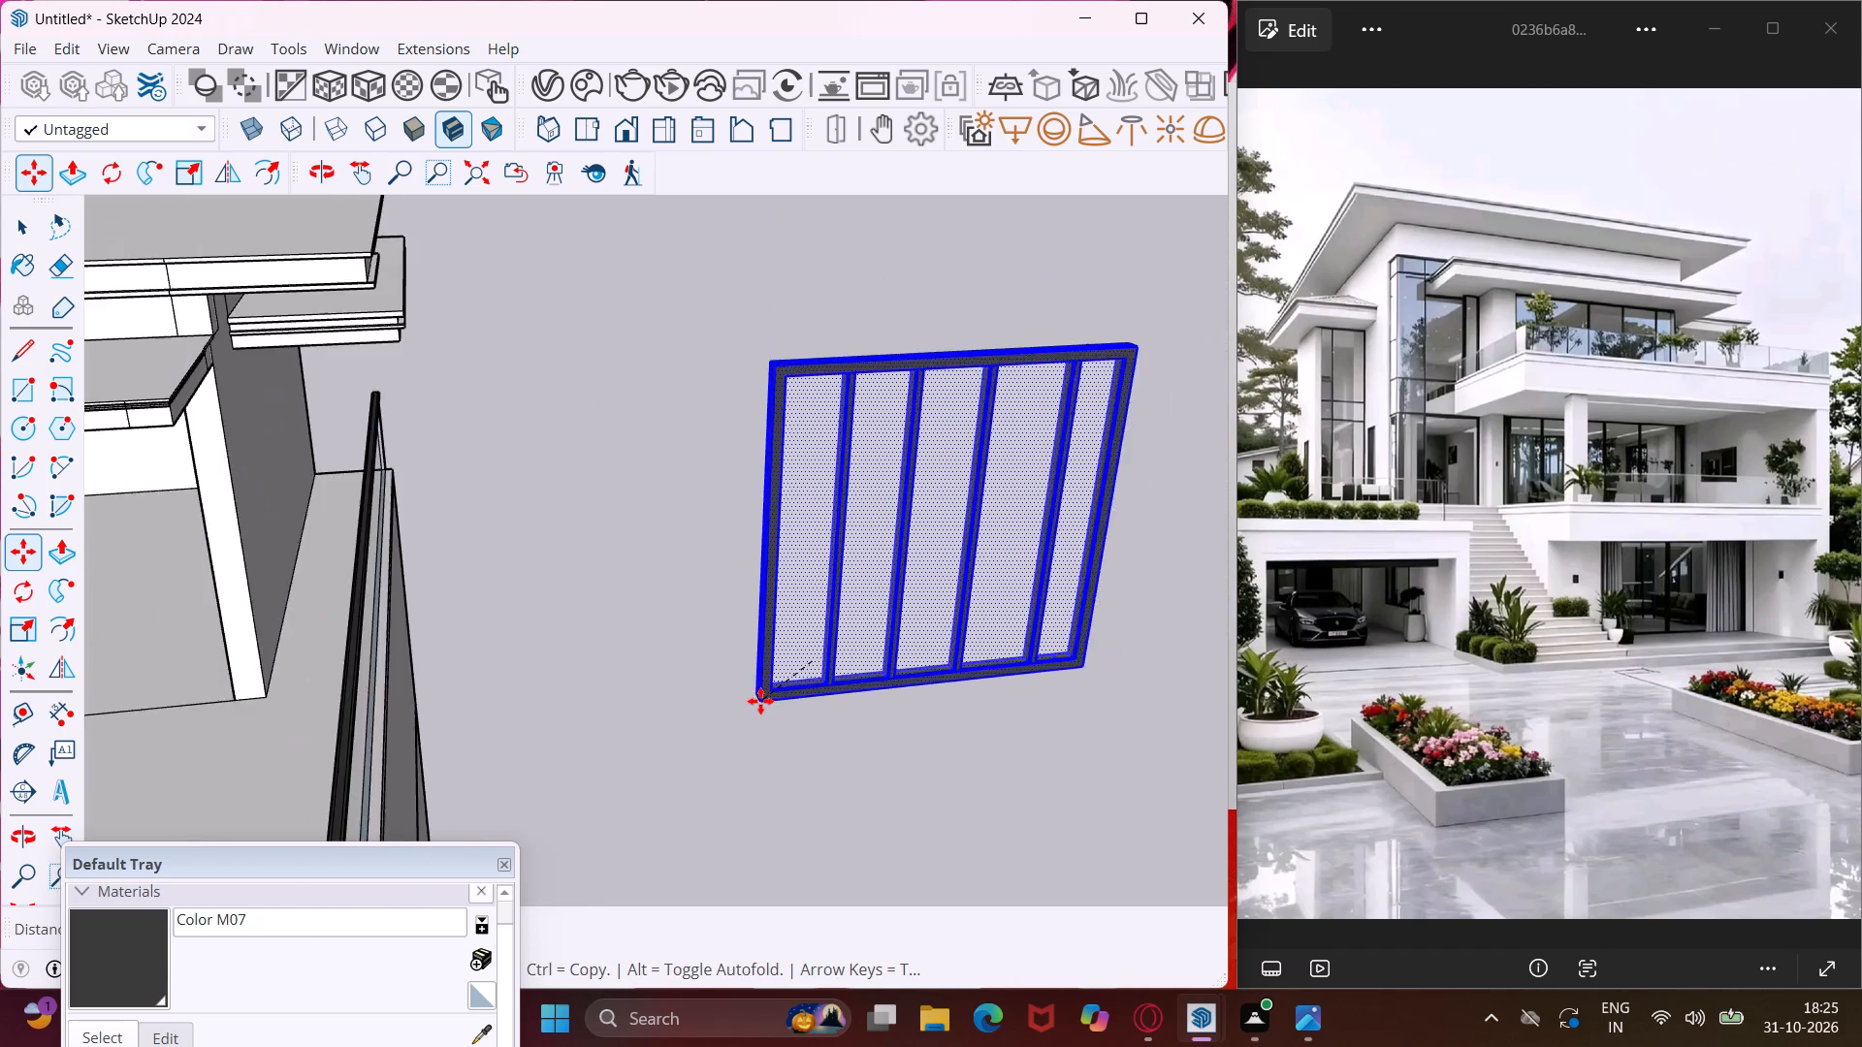
scroll(760, 701, down, 6)
scroll(265, 717, up, 9)
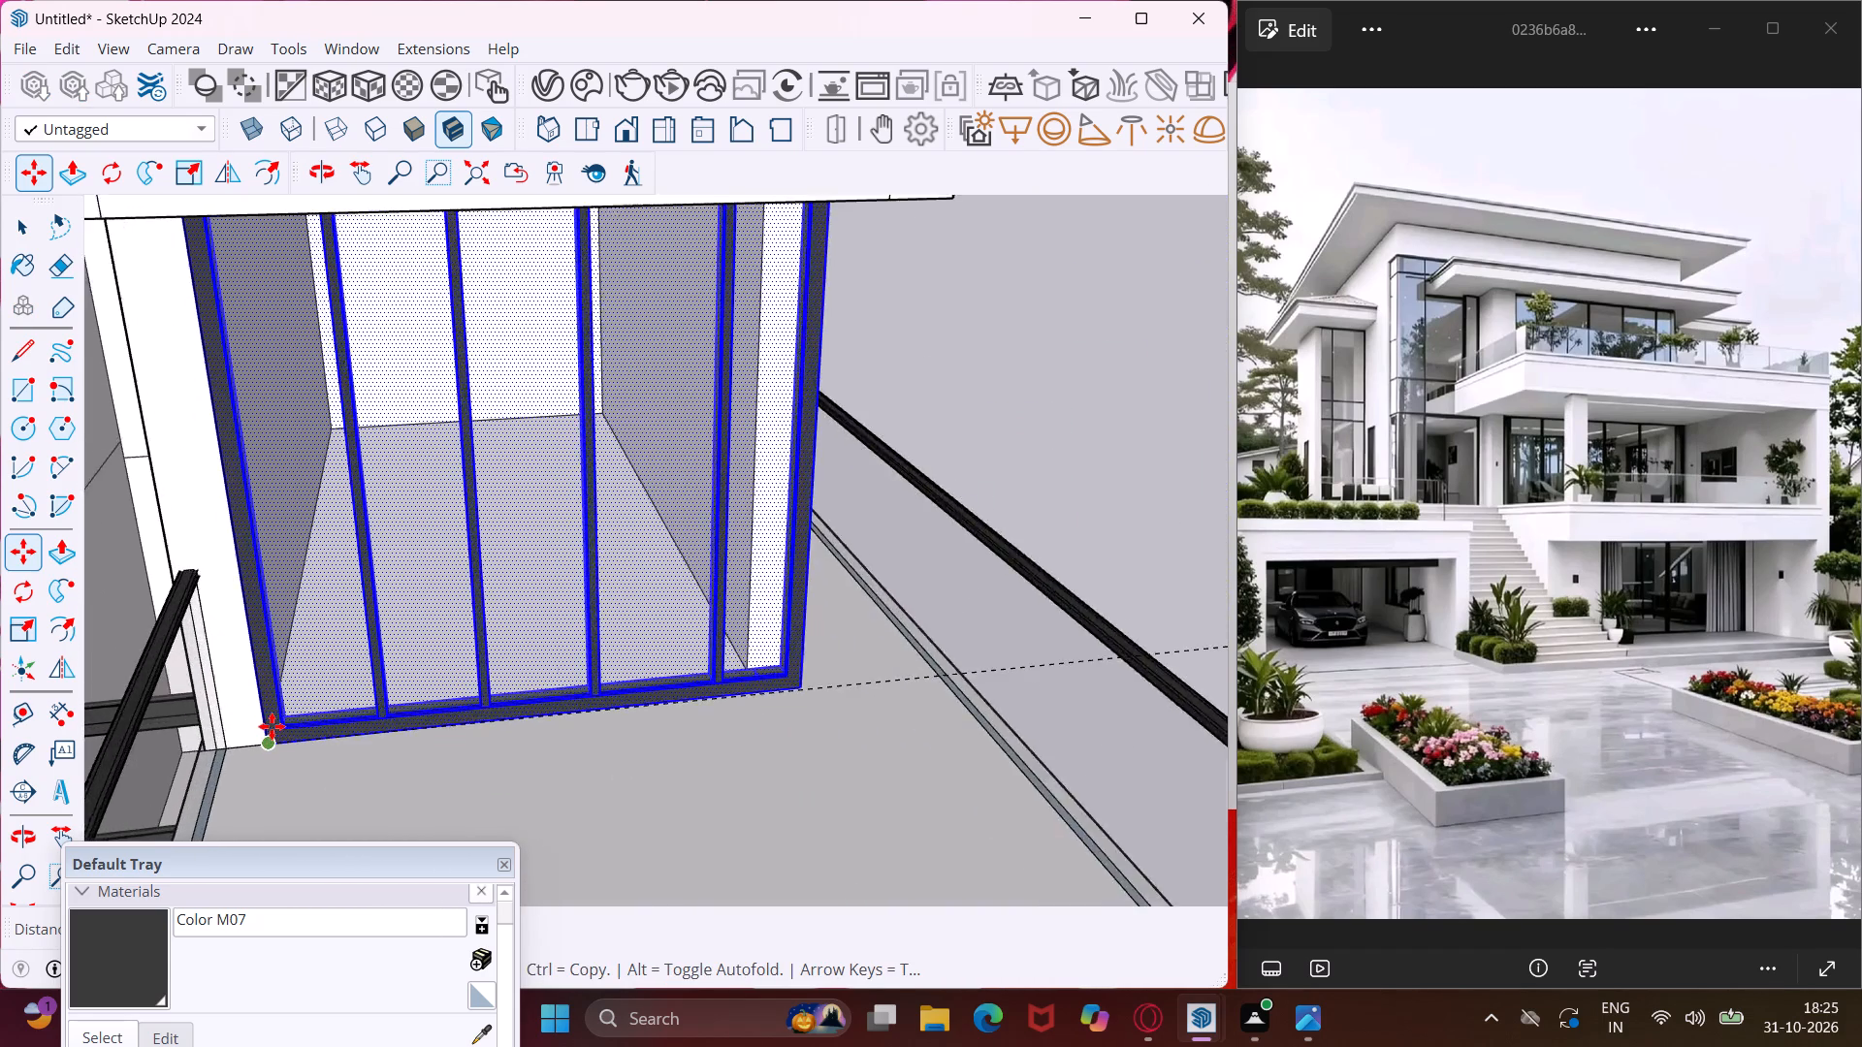
scroll(272, 726, up, 11)
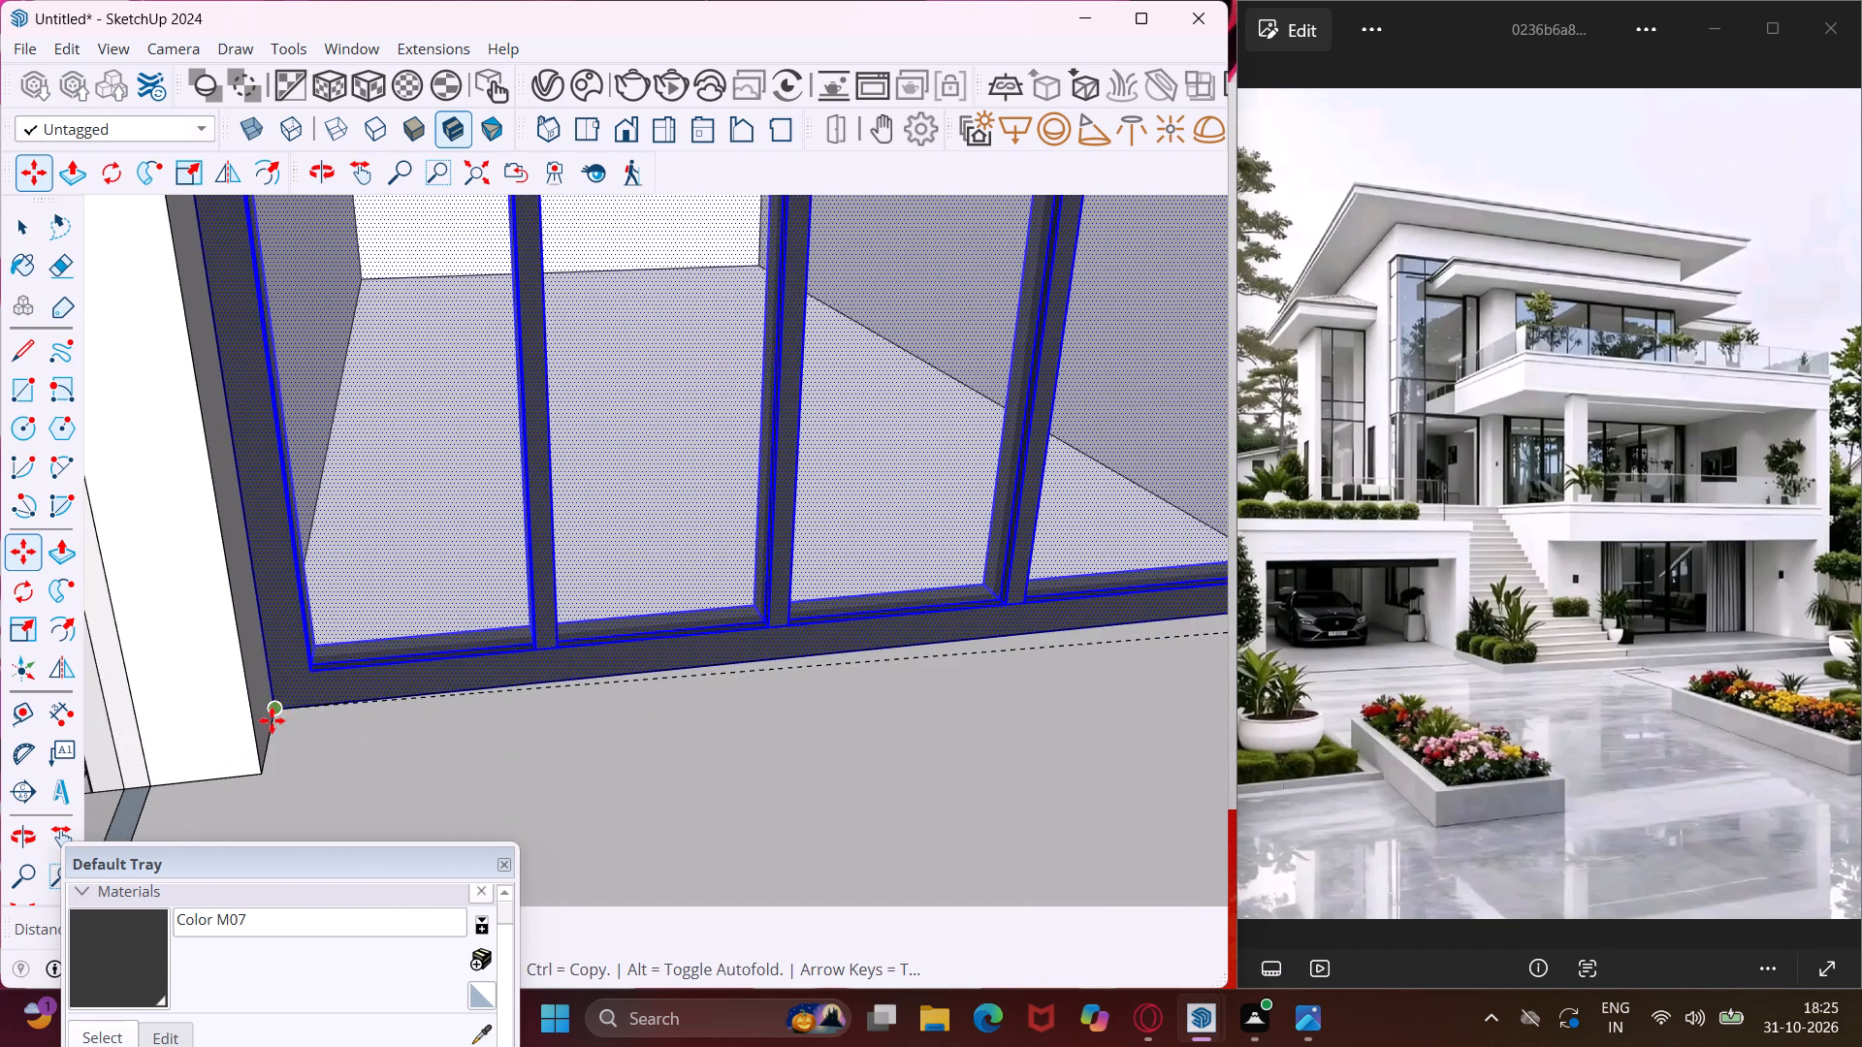
click(268, 743)
key(Escape)
key(space)
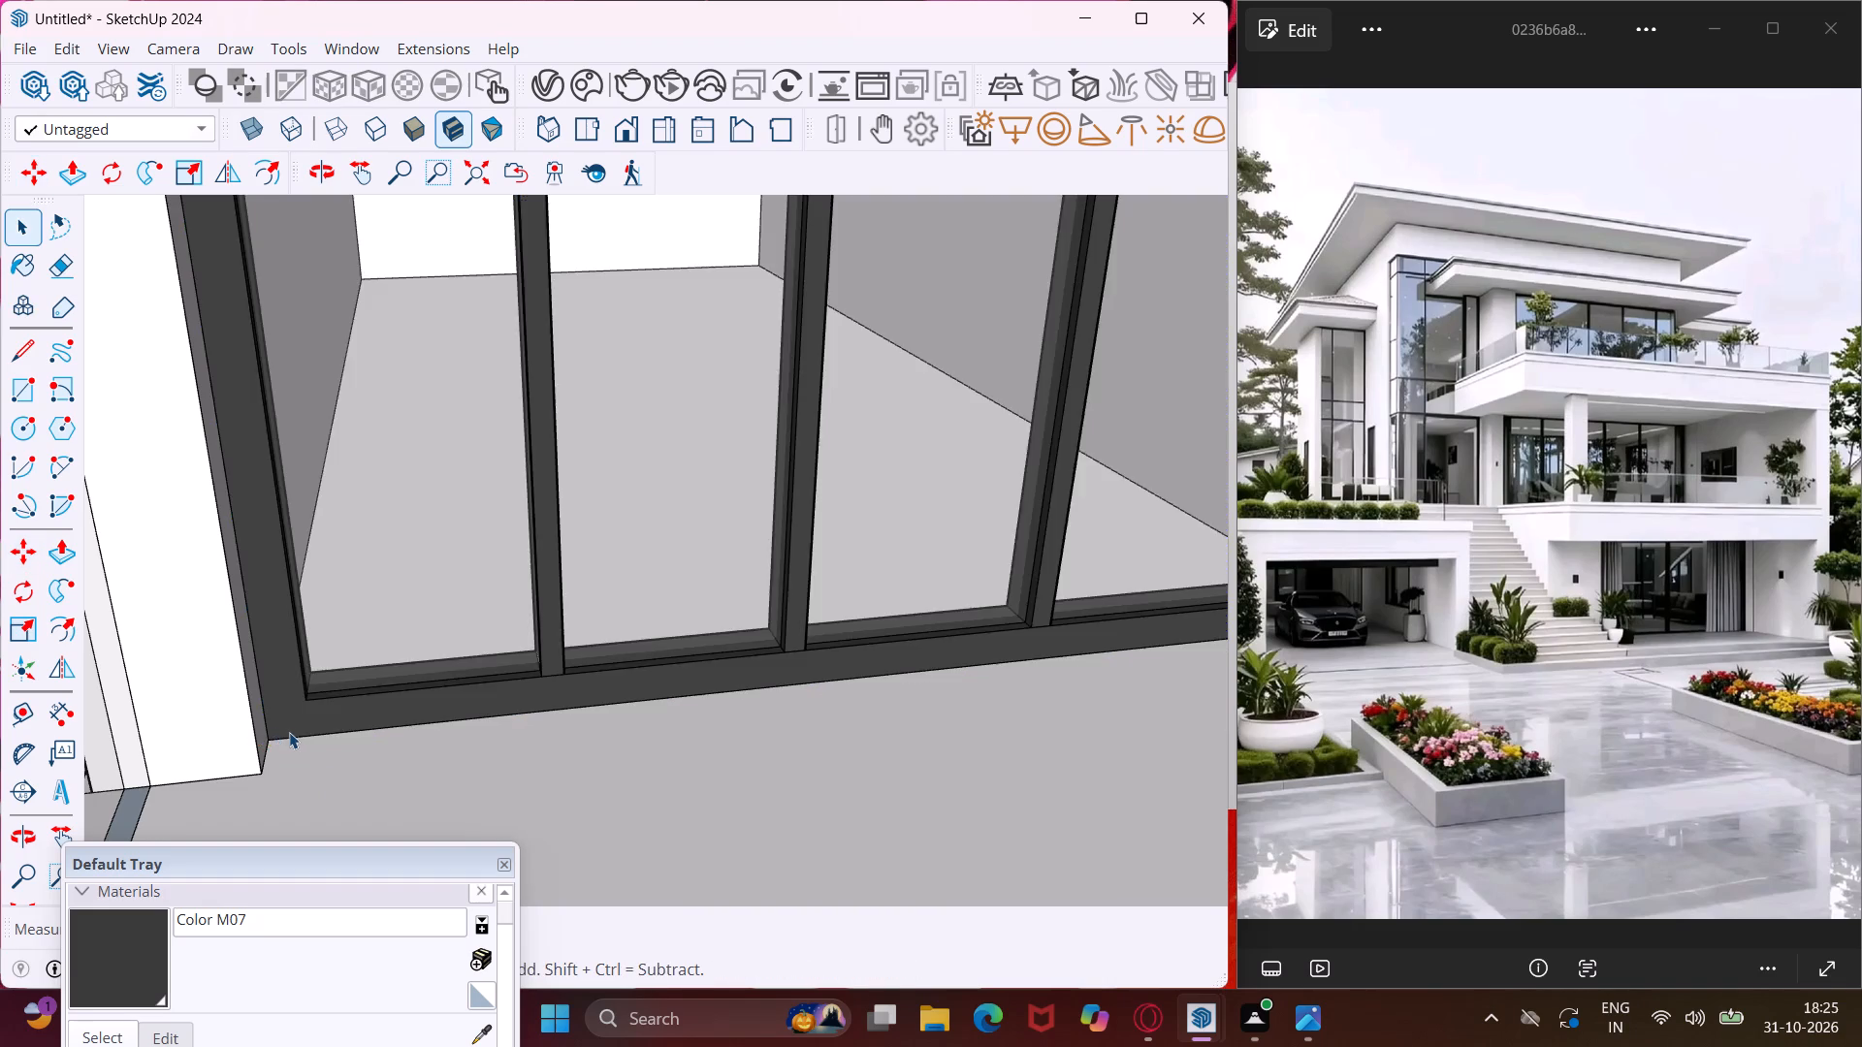
Examine the whole villa from several angles to check the fitted window frames on every floor.
scroll(298, 732, down, 18)
scroll(298, 732, down, 3)
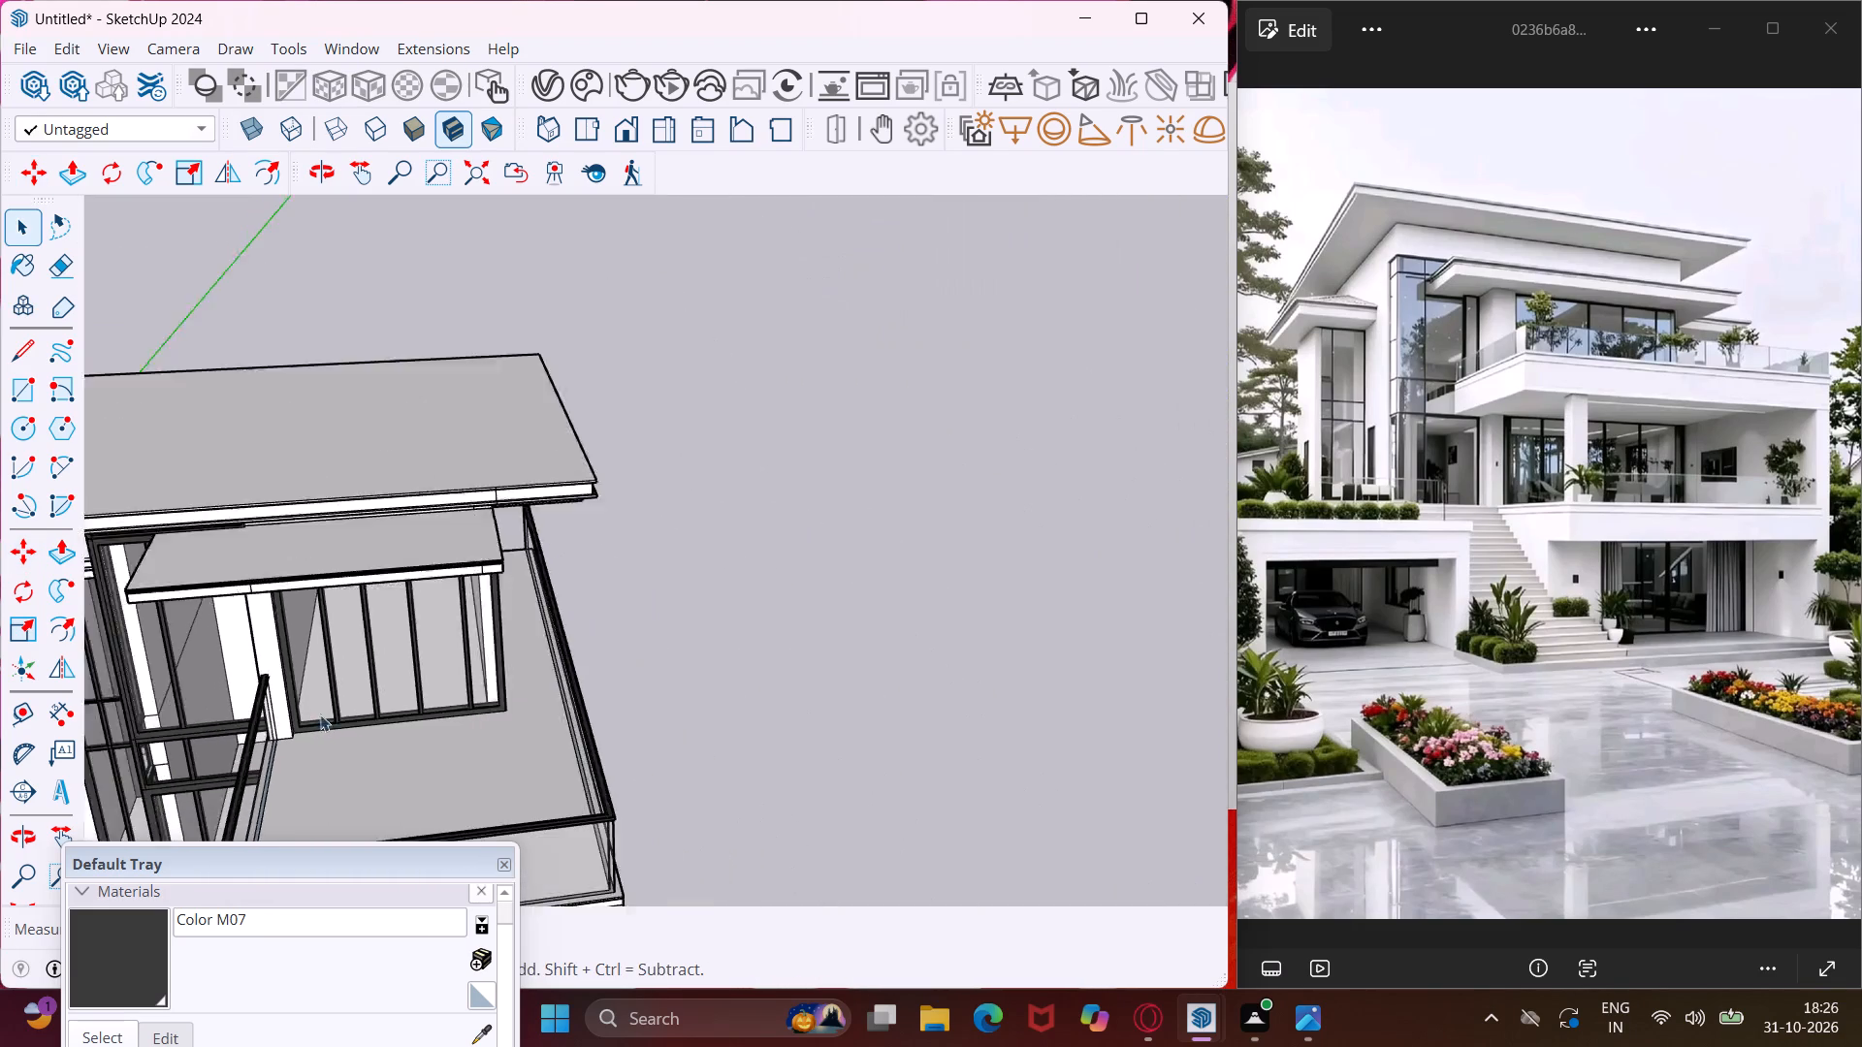
scroll(320, 714, down, 3)
middle_drag(337, 693, 452, 501)
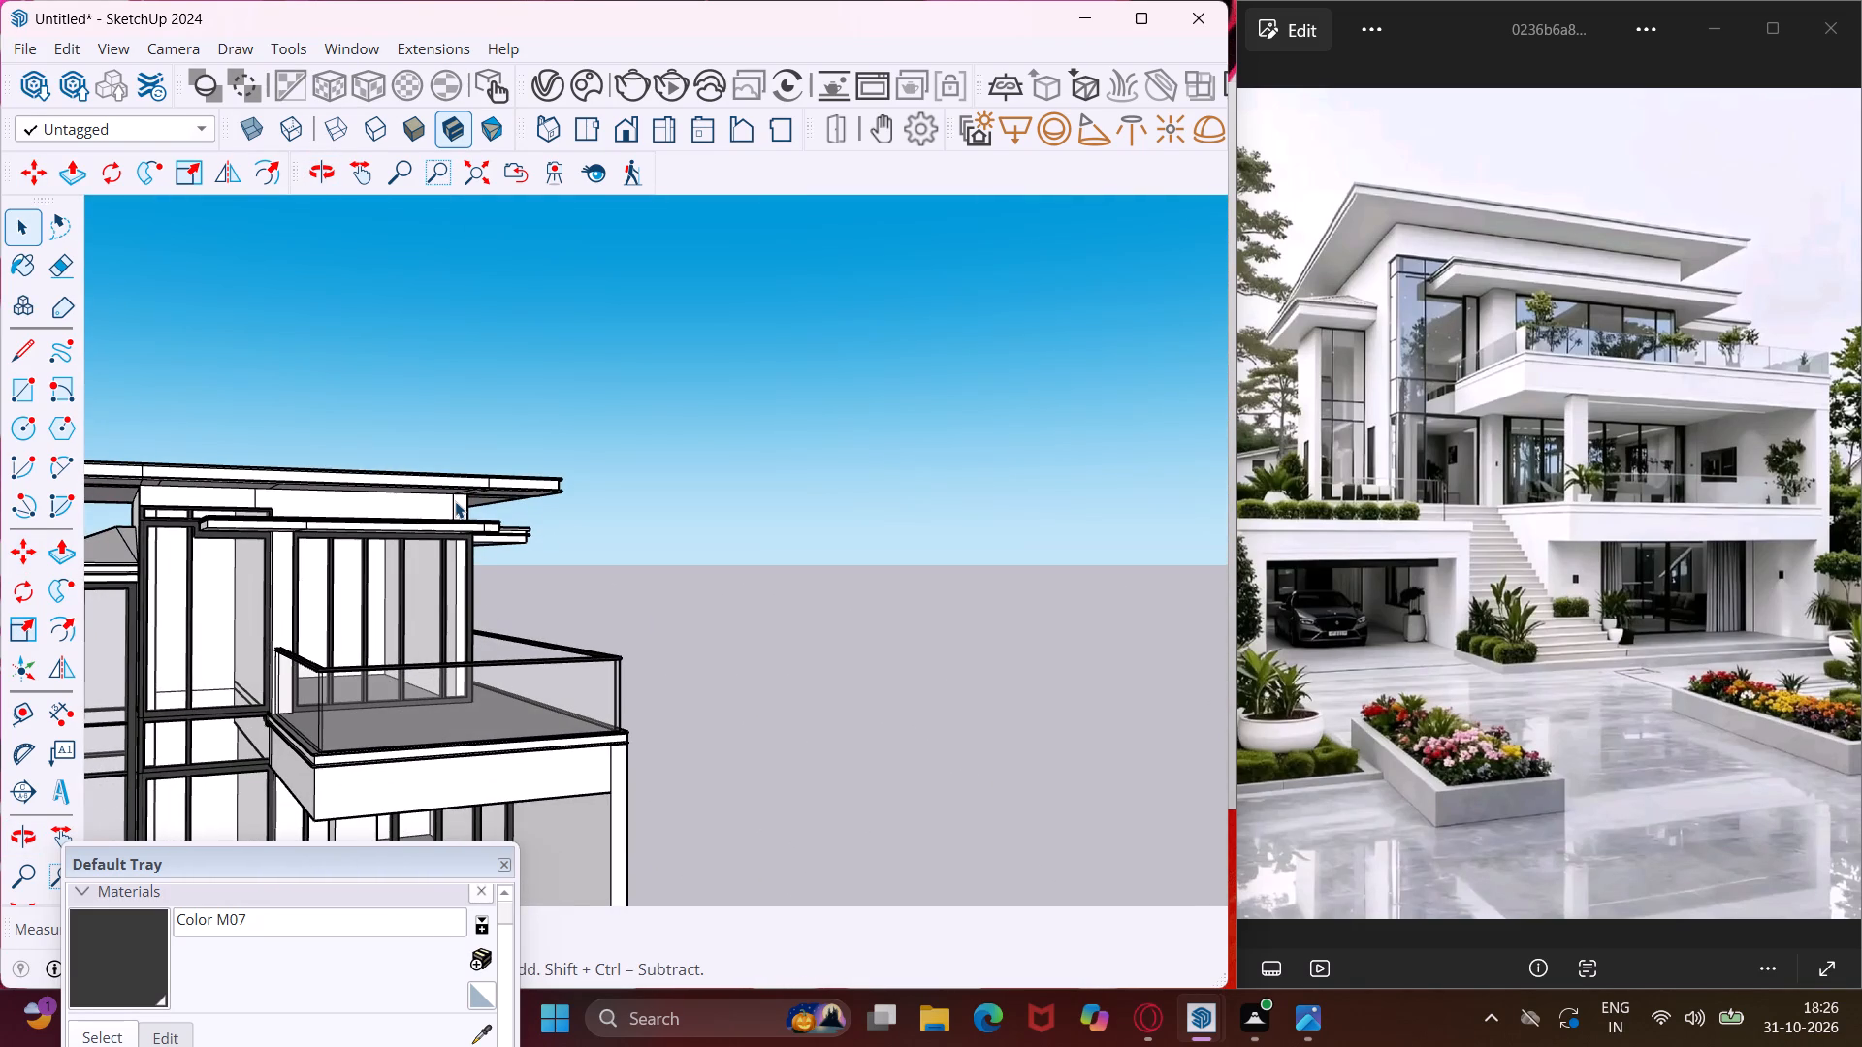
scroll(459, 510, down, 6)
middle_drag(476, 523, 491, 674)
scroll(527, 500, down, 6)
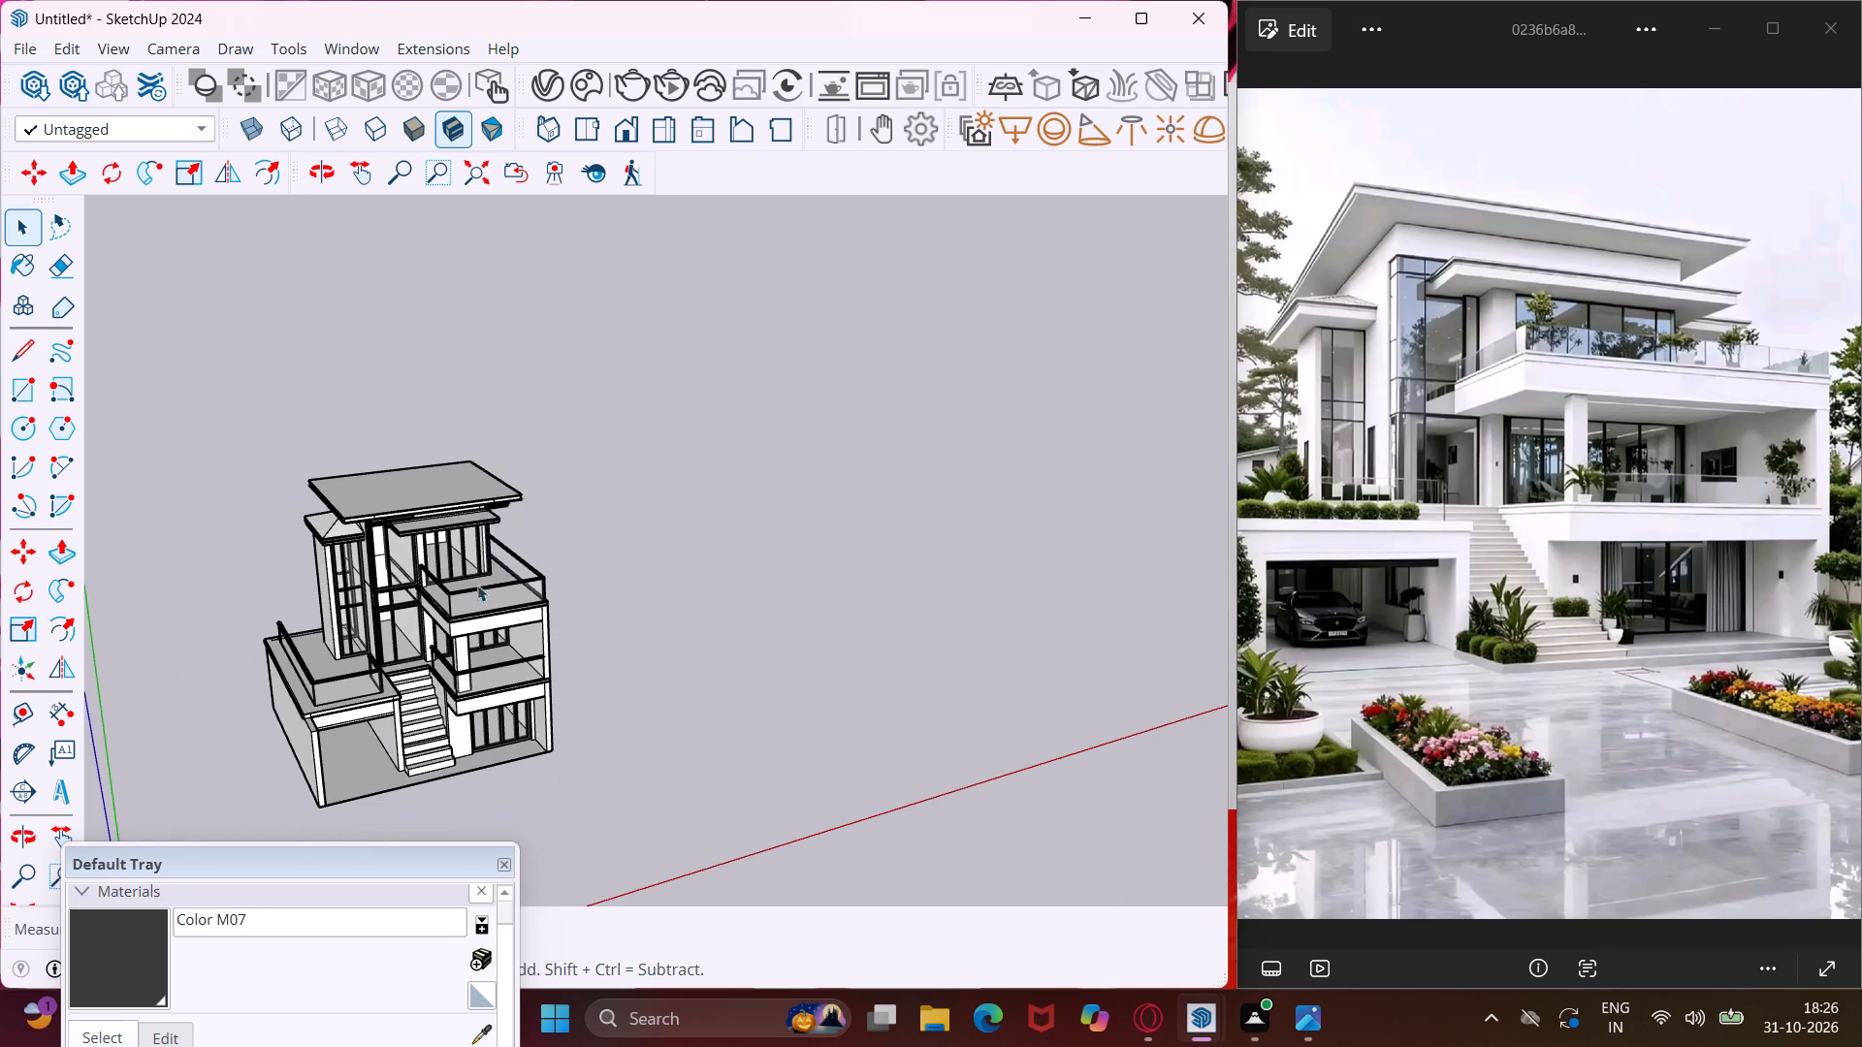
scroll(367, 747, up, 4)
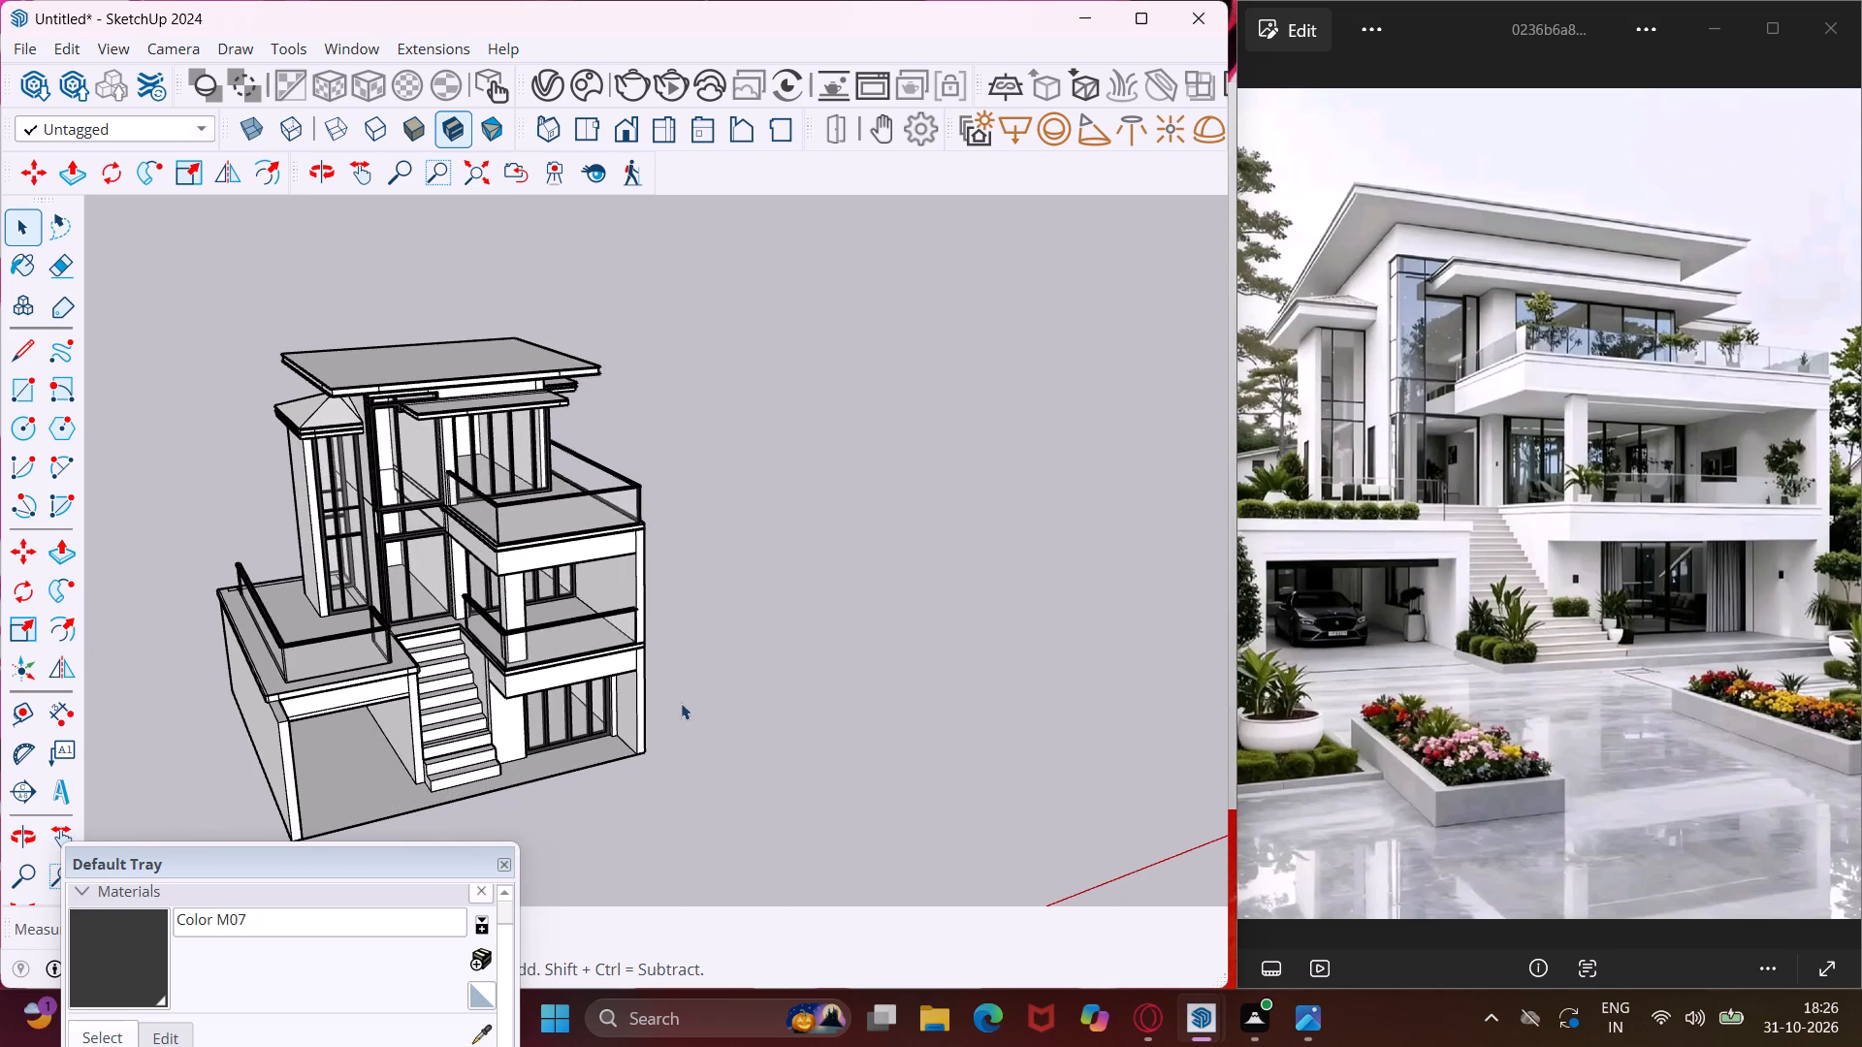
Download the white sedan model named "car" from the 3D Warehouse car results directly into the villa model.
click(364, 40)
click(394, 233)
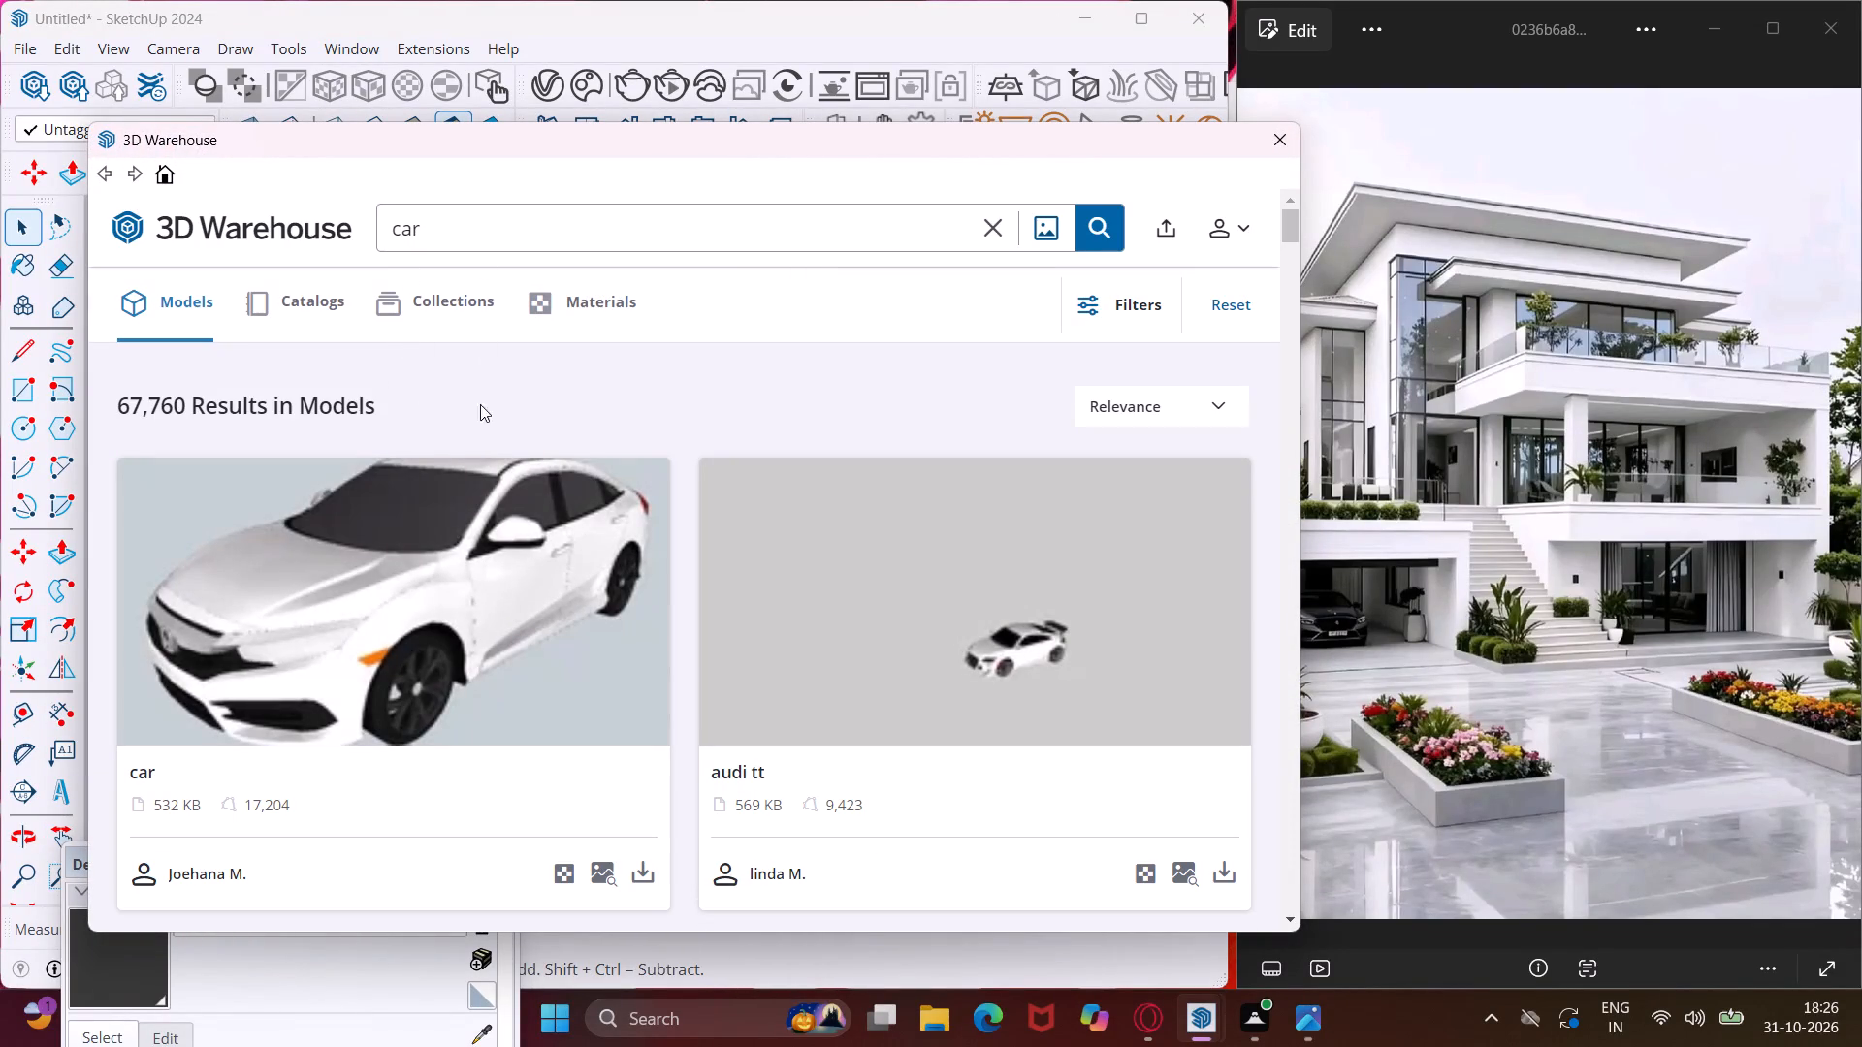
scroll(467, 511, down, 1)
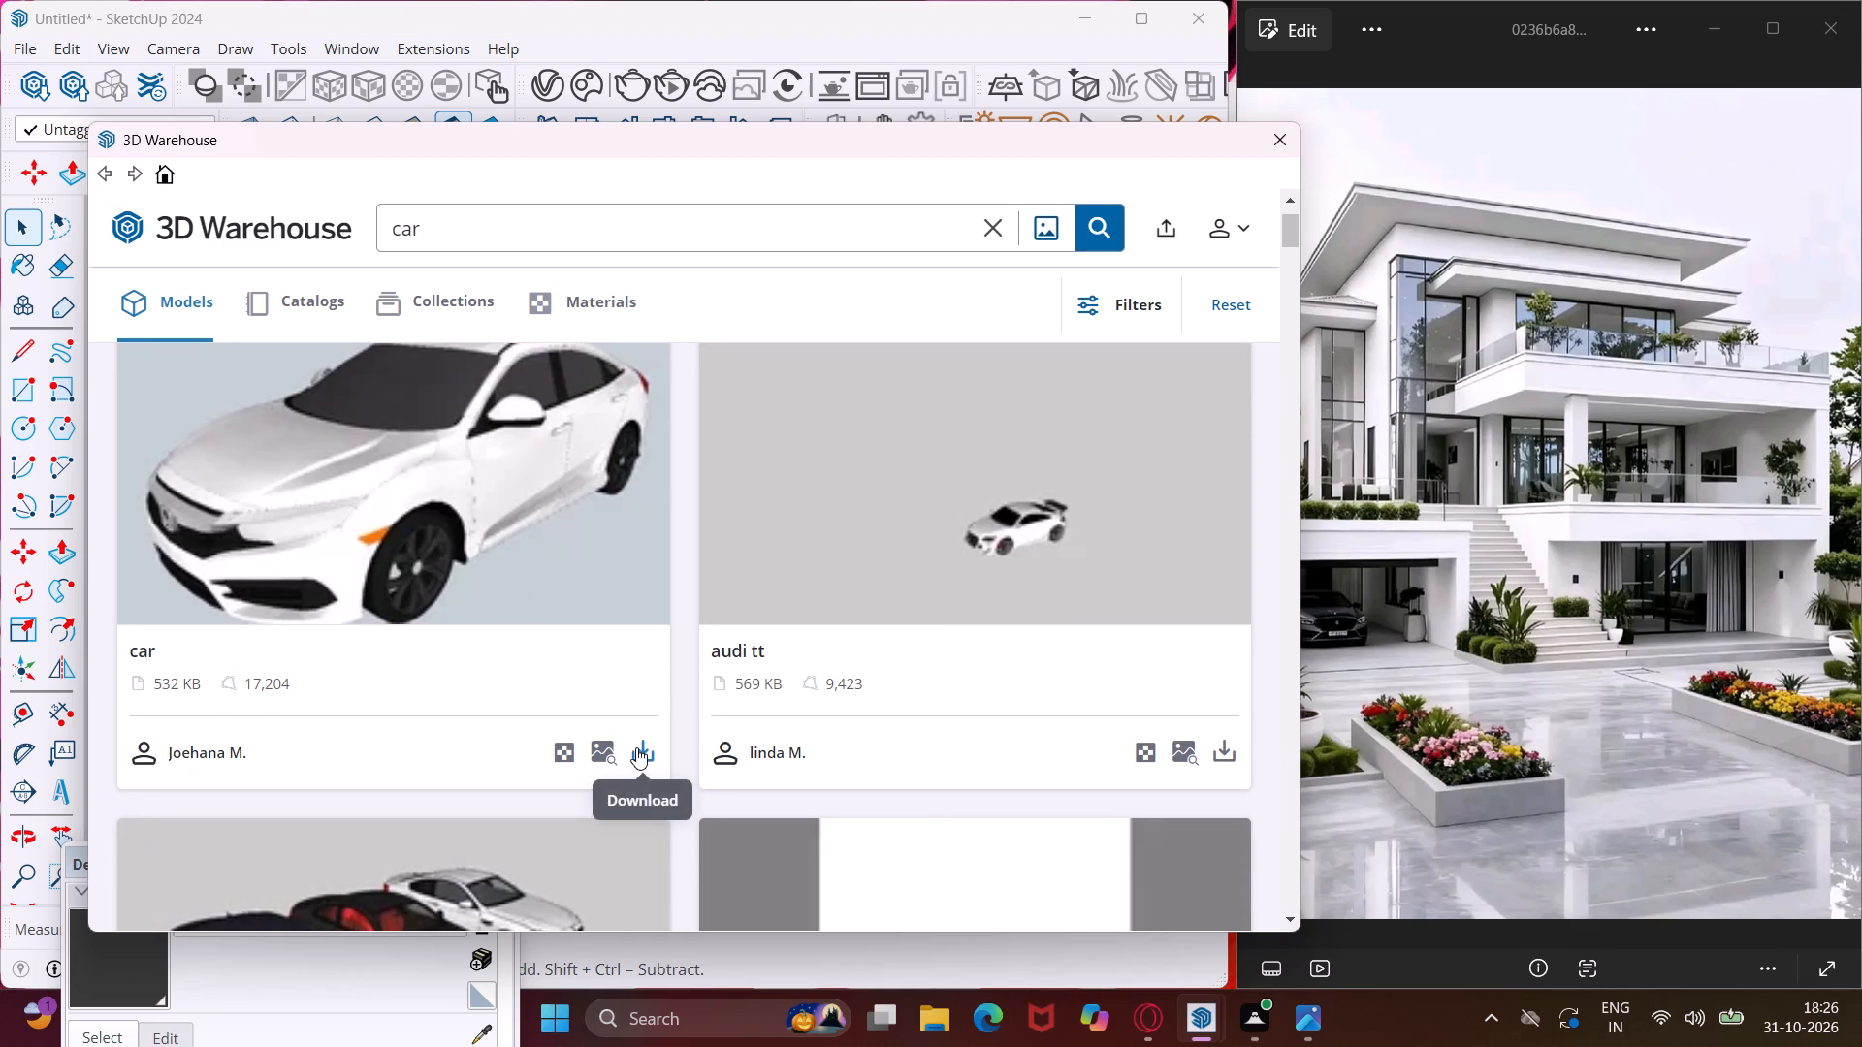
click(638, 747)
click(621, 556)
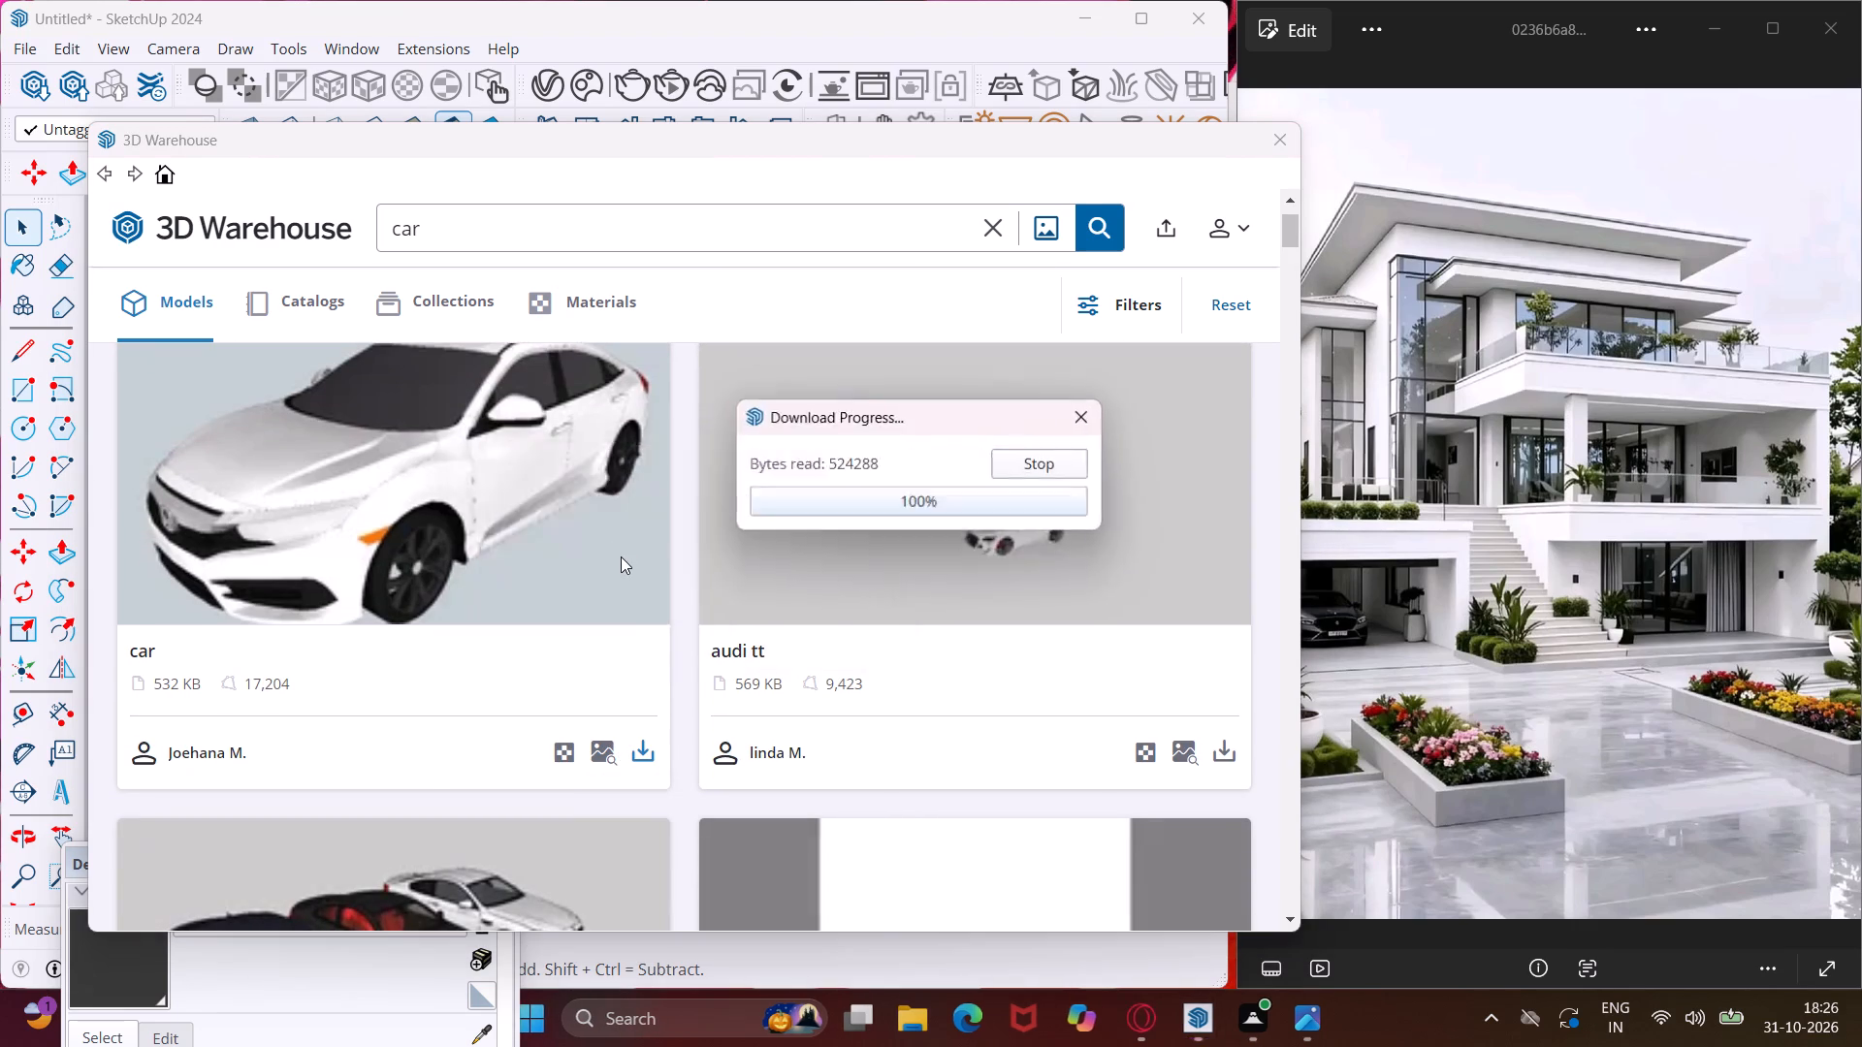
click(858, 575)
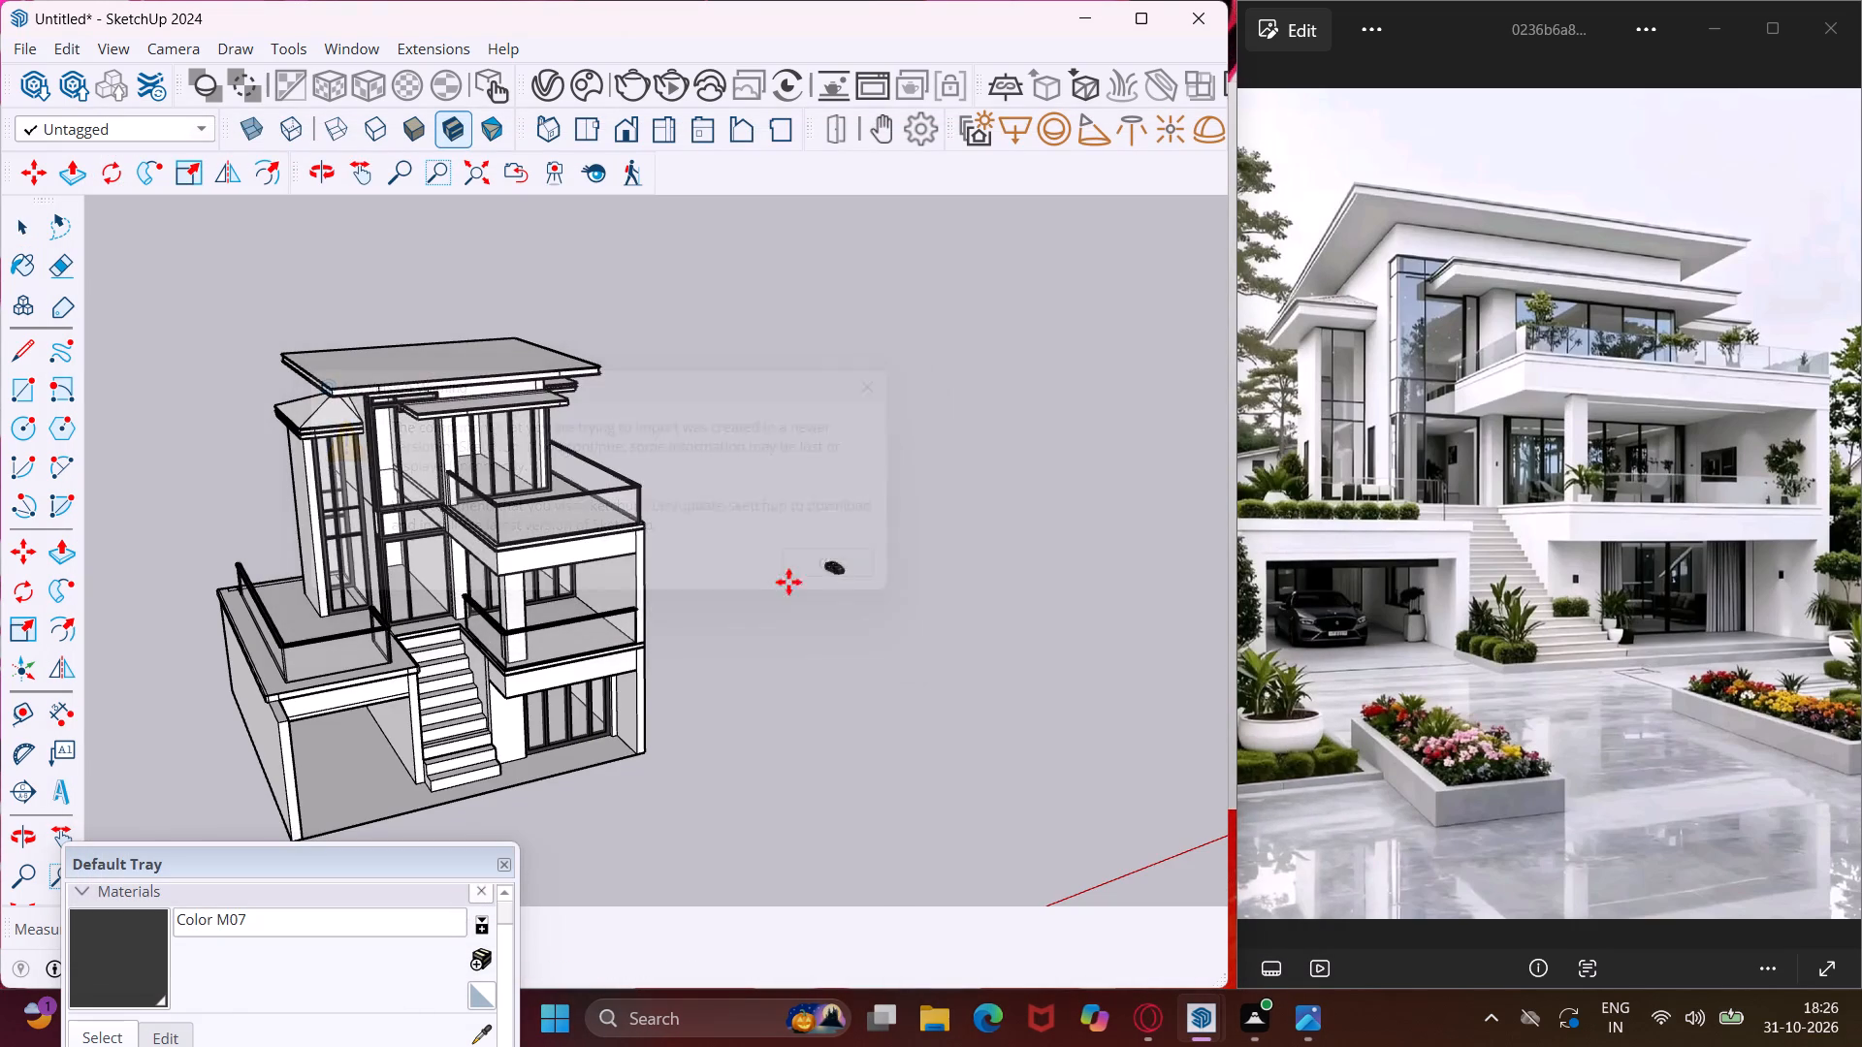
Place the downloaded car on the garage floor, facing out through the garage opening.
scroll(645, 607, down, 4)
scroll(457, 740, up, 4)
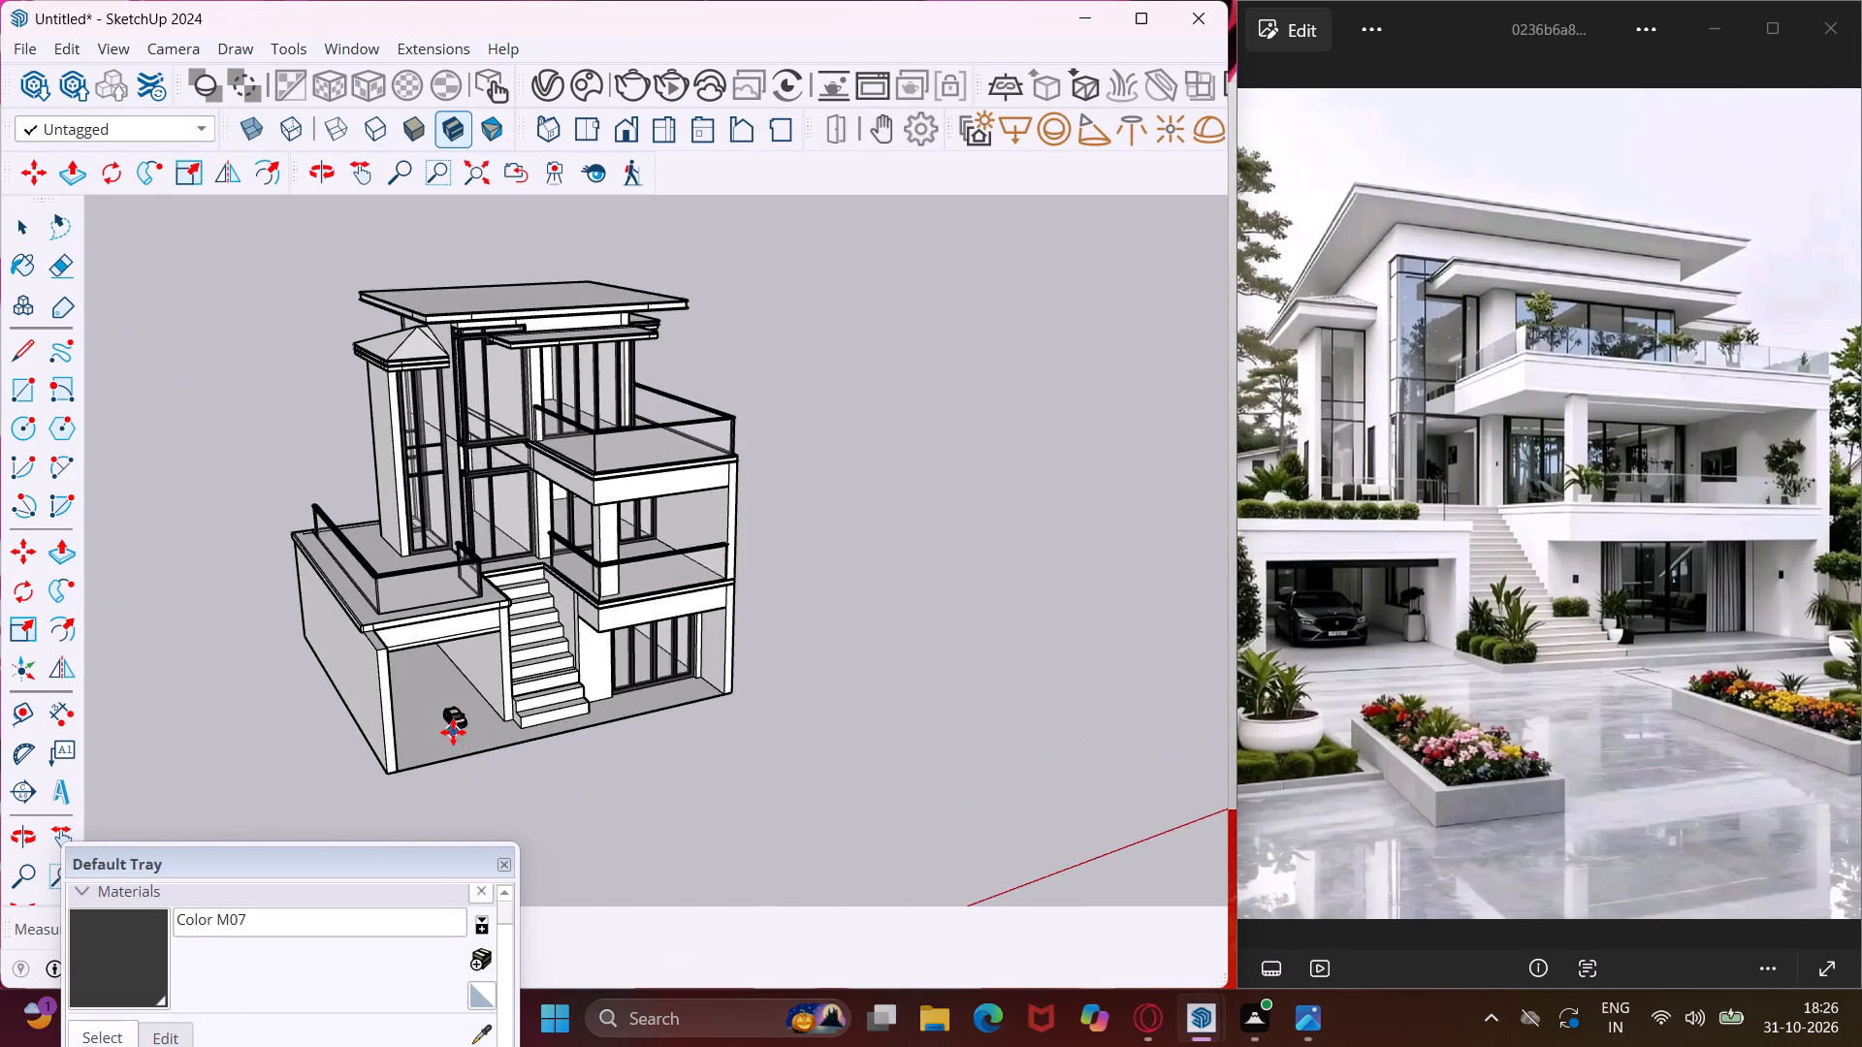
scroll(447, 727, up, 10)
middle_drag(436, 722, 374, 674)
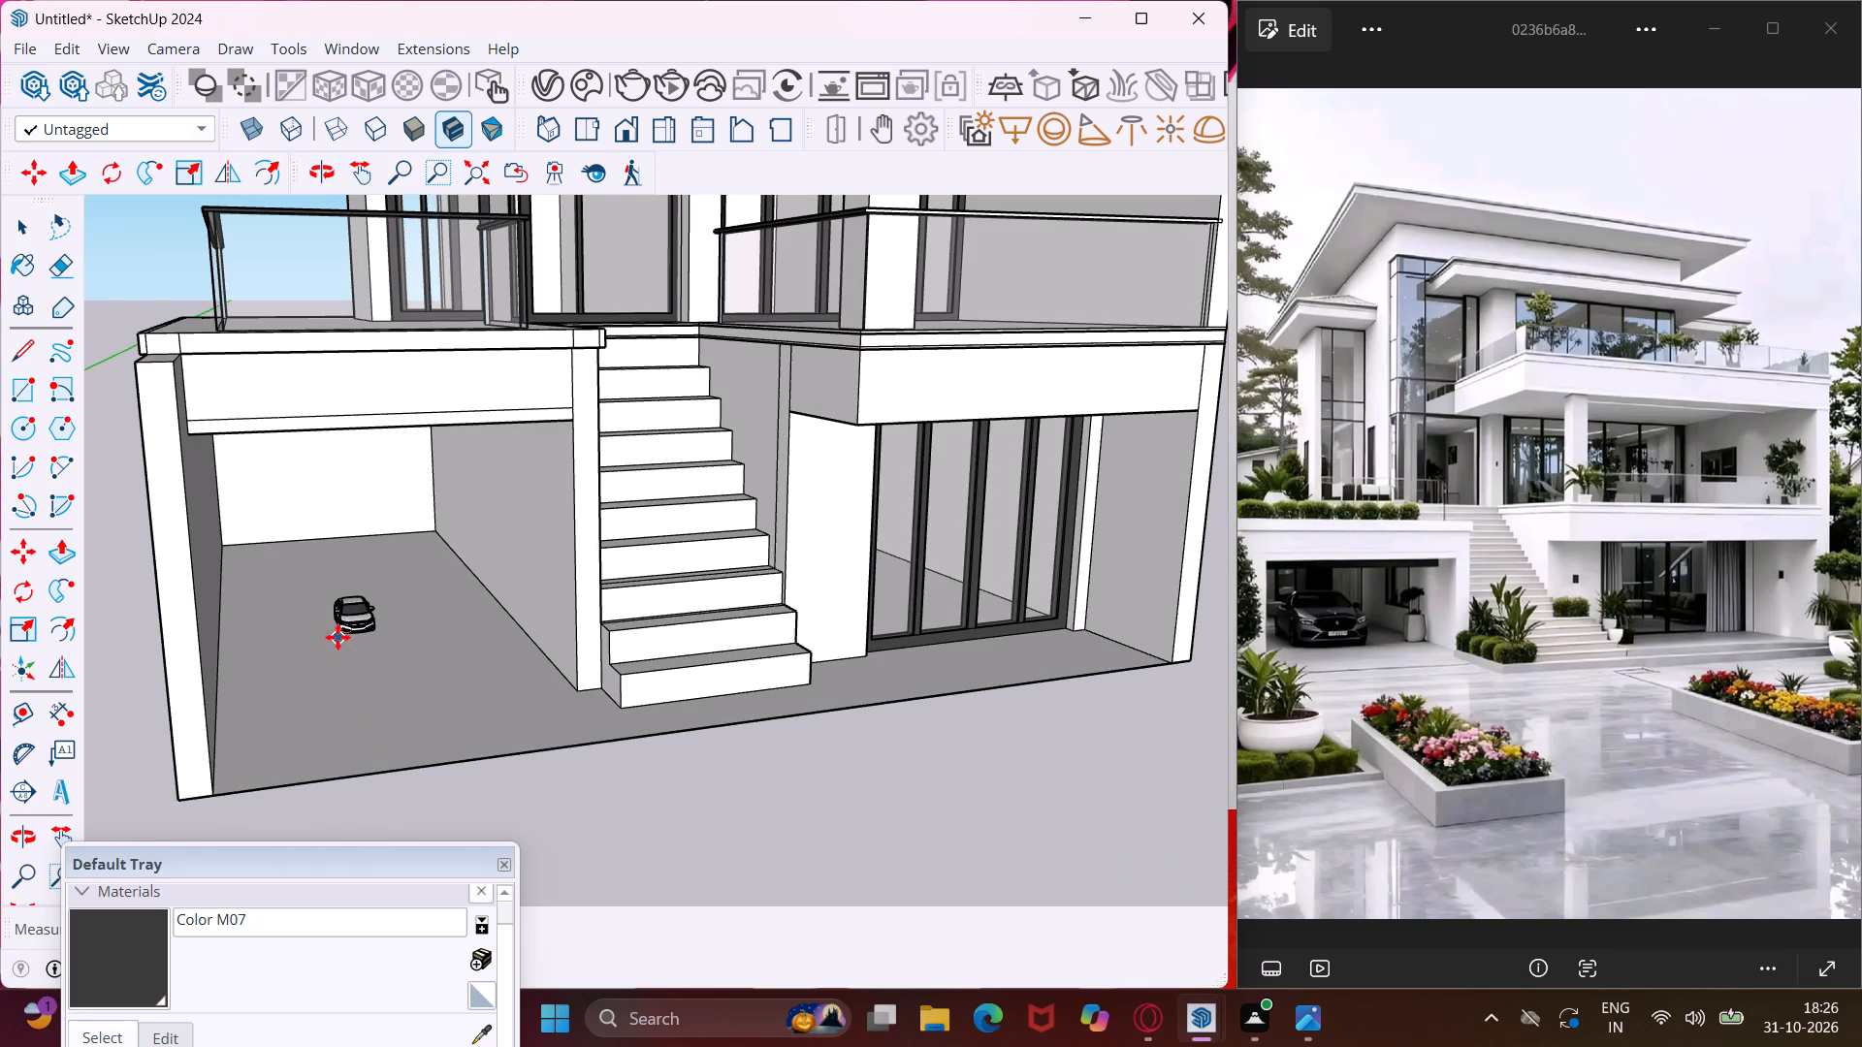
click(329, 637)
key(Escape)
key(space)
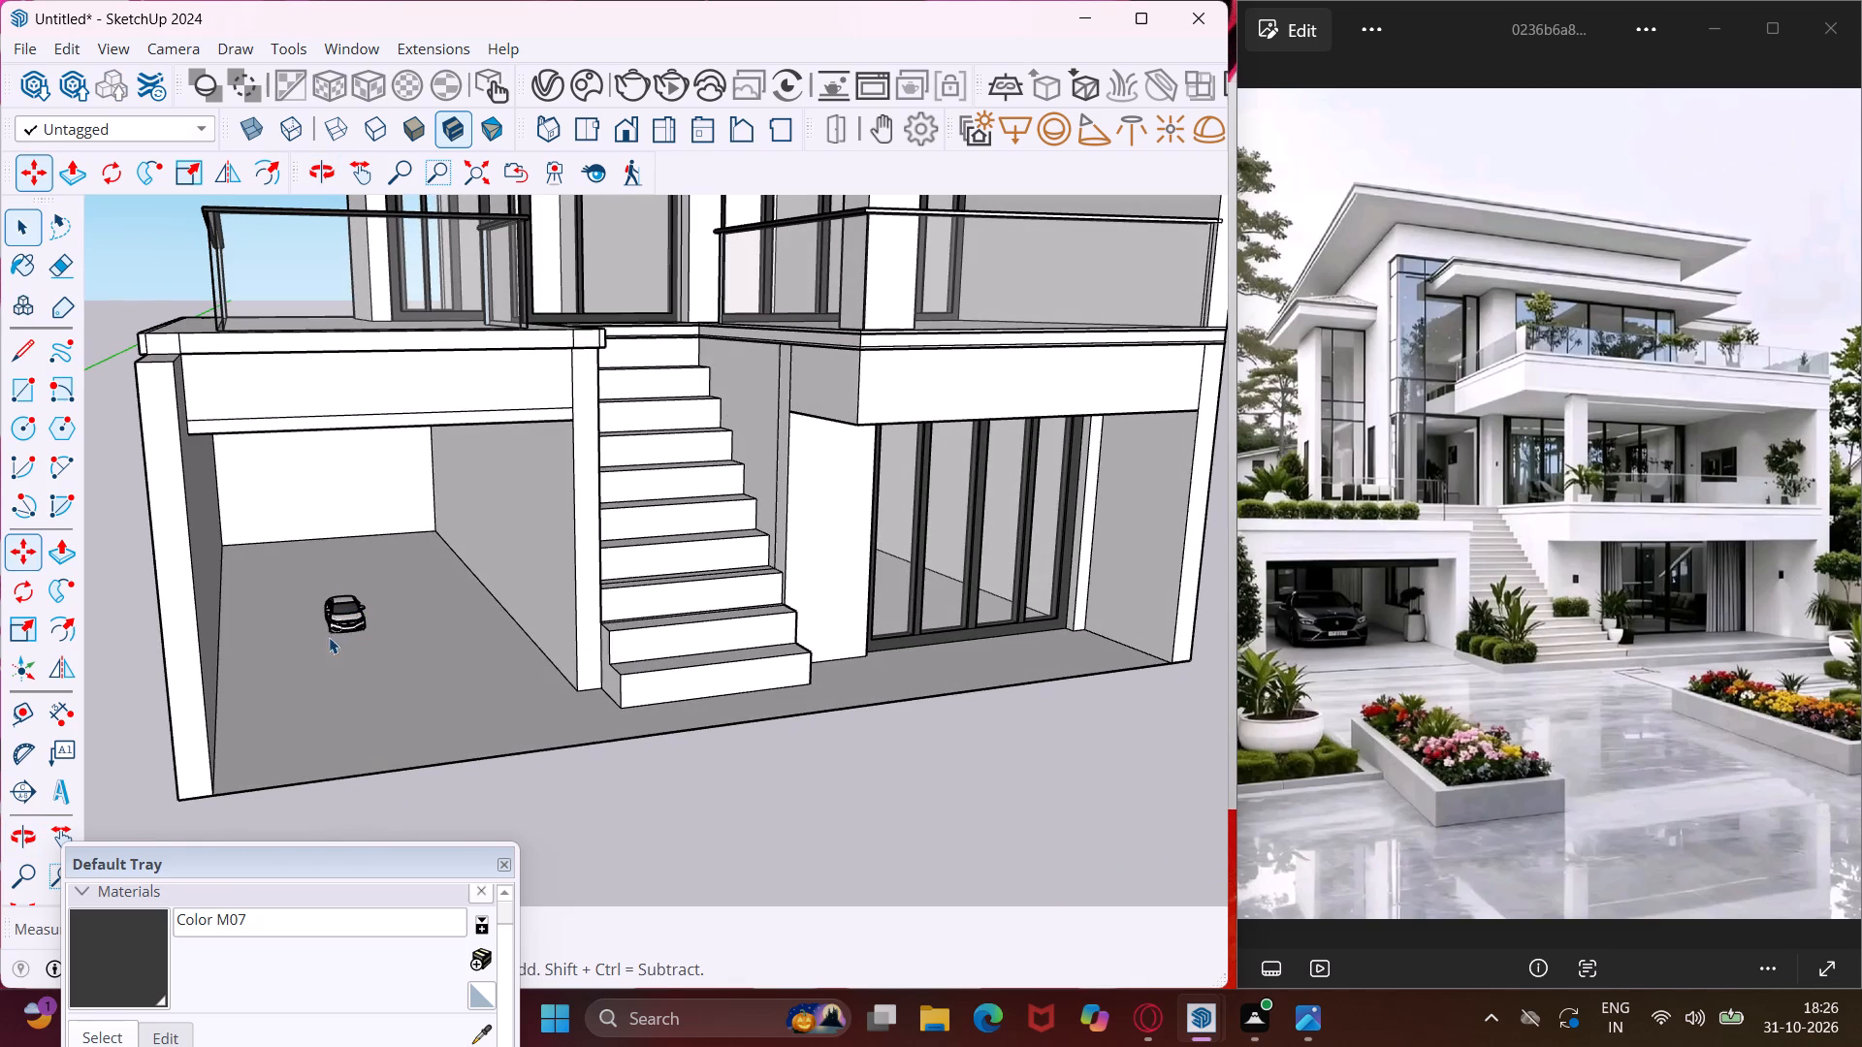
Scale the small car up in height, and widen it on both sides to suit the garage bay.
click(330, 618)
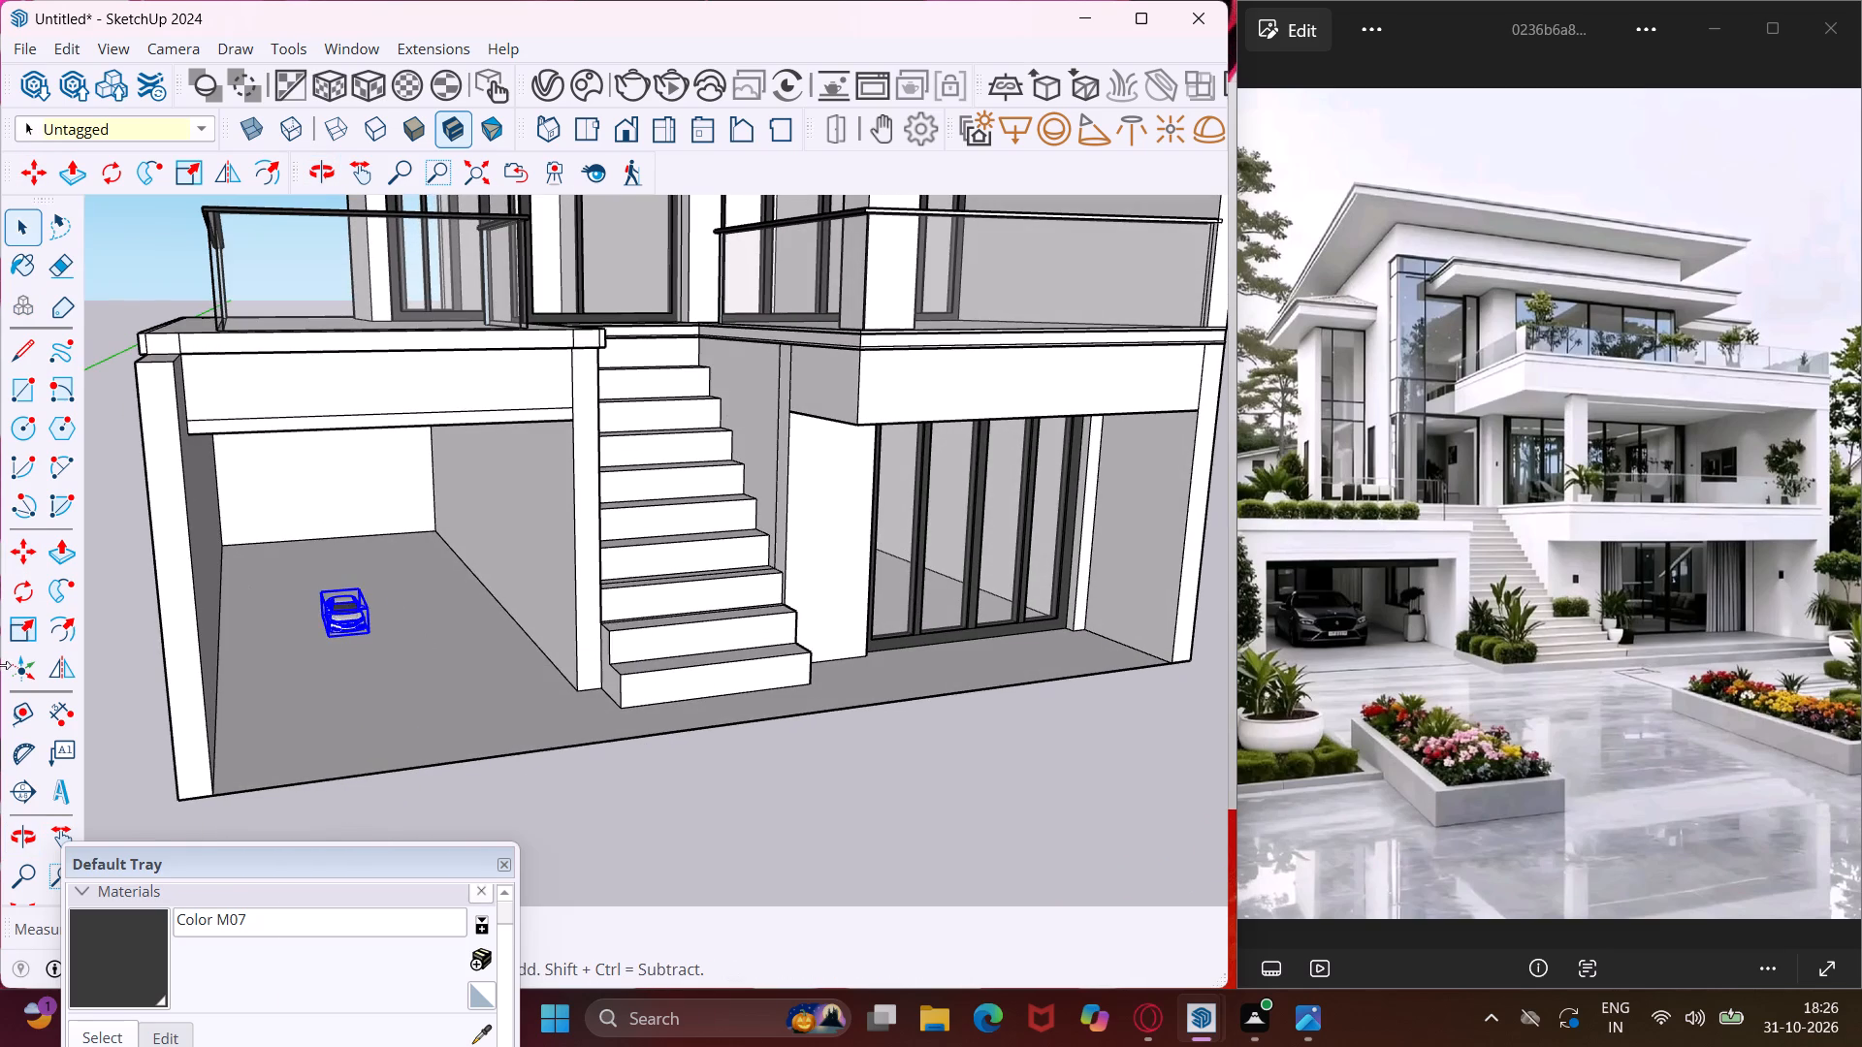
click(36, 621)
scroll(383, 581, up, 1)
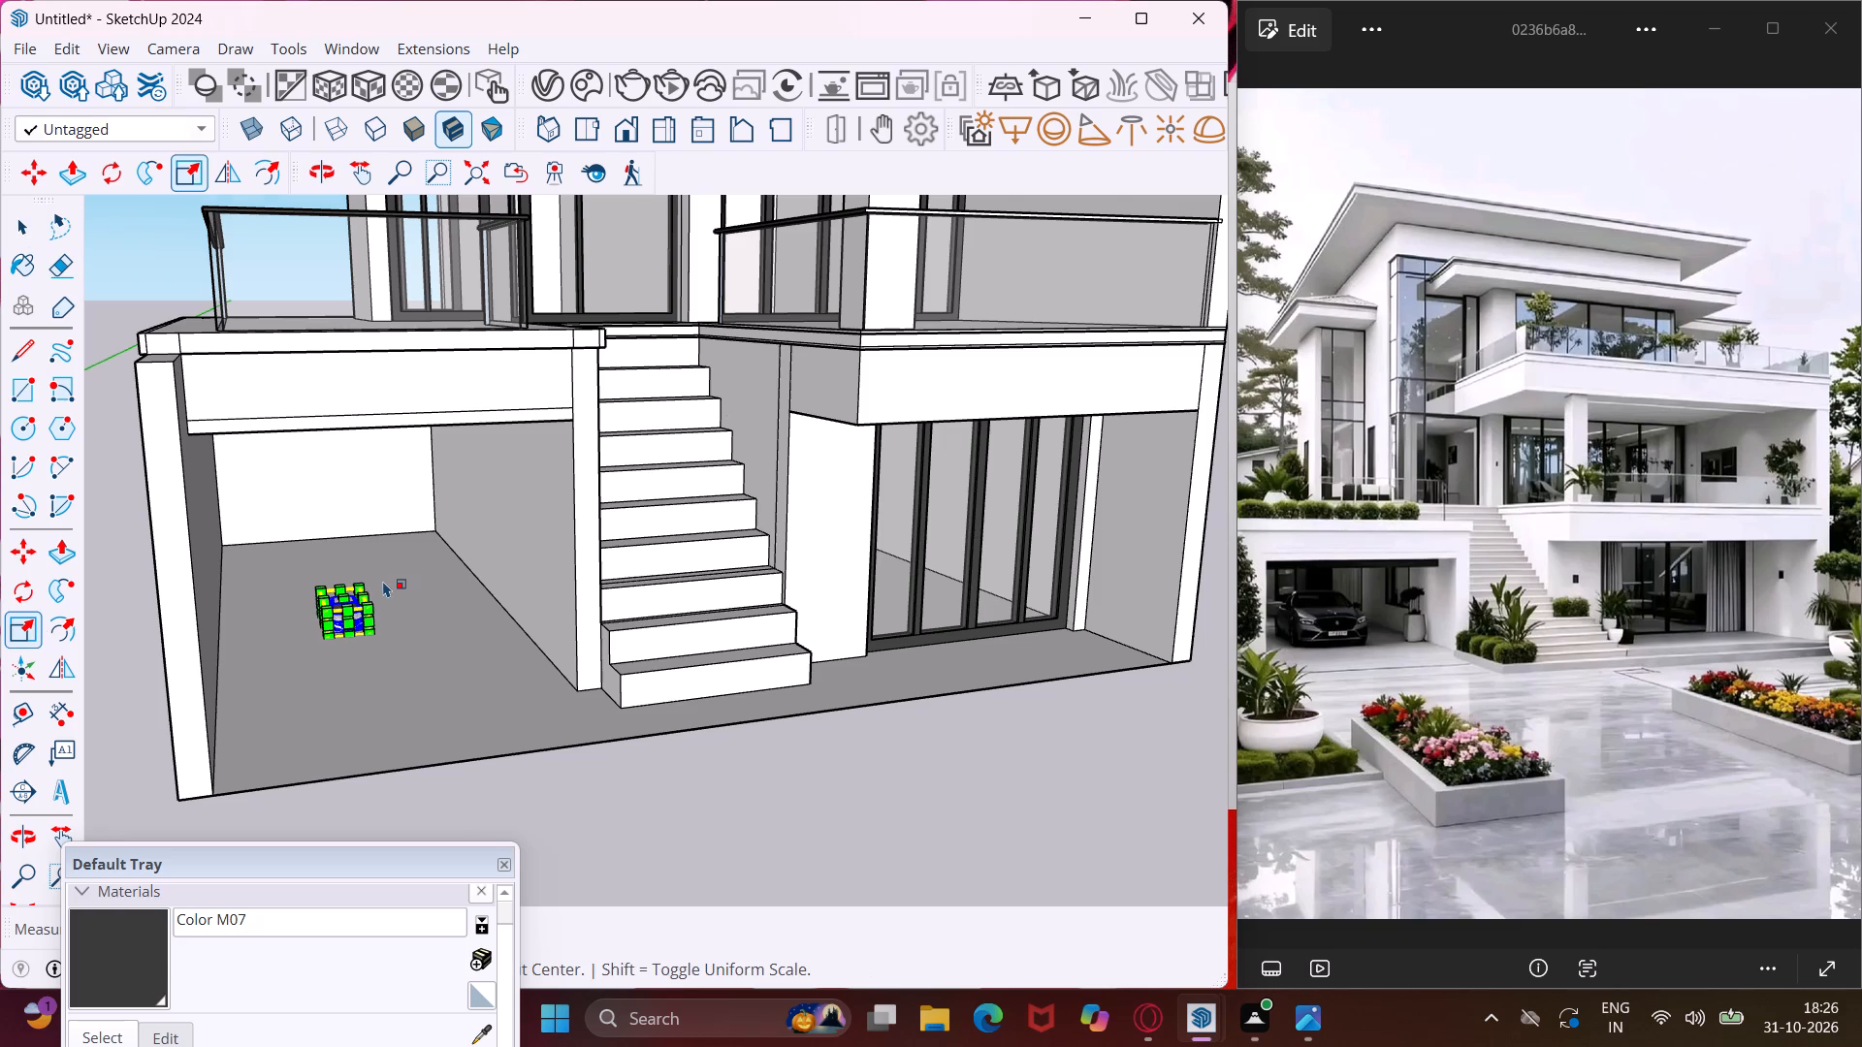
scroll(383, 581, up, 3)
click(325, 604)
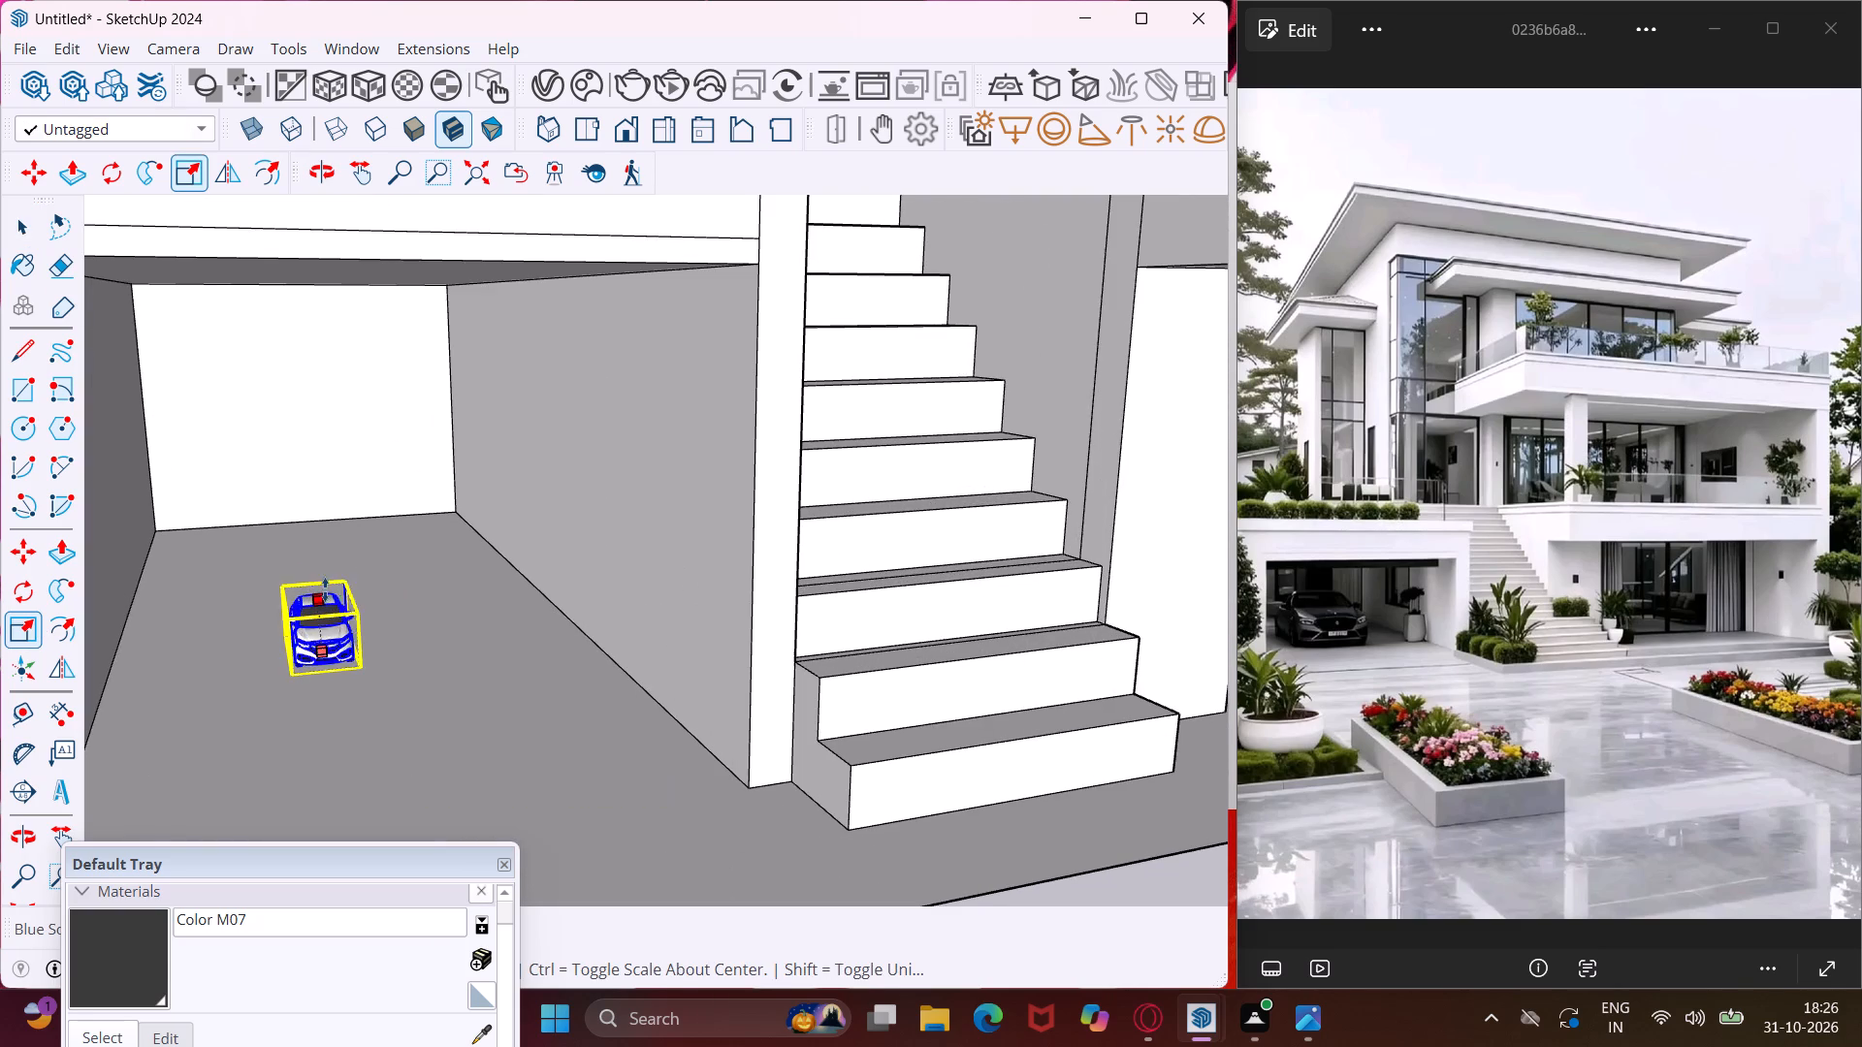
scroll(323, 546, down, 4)
click(321, 473)
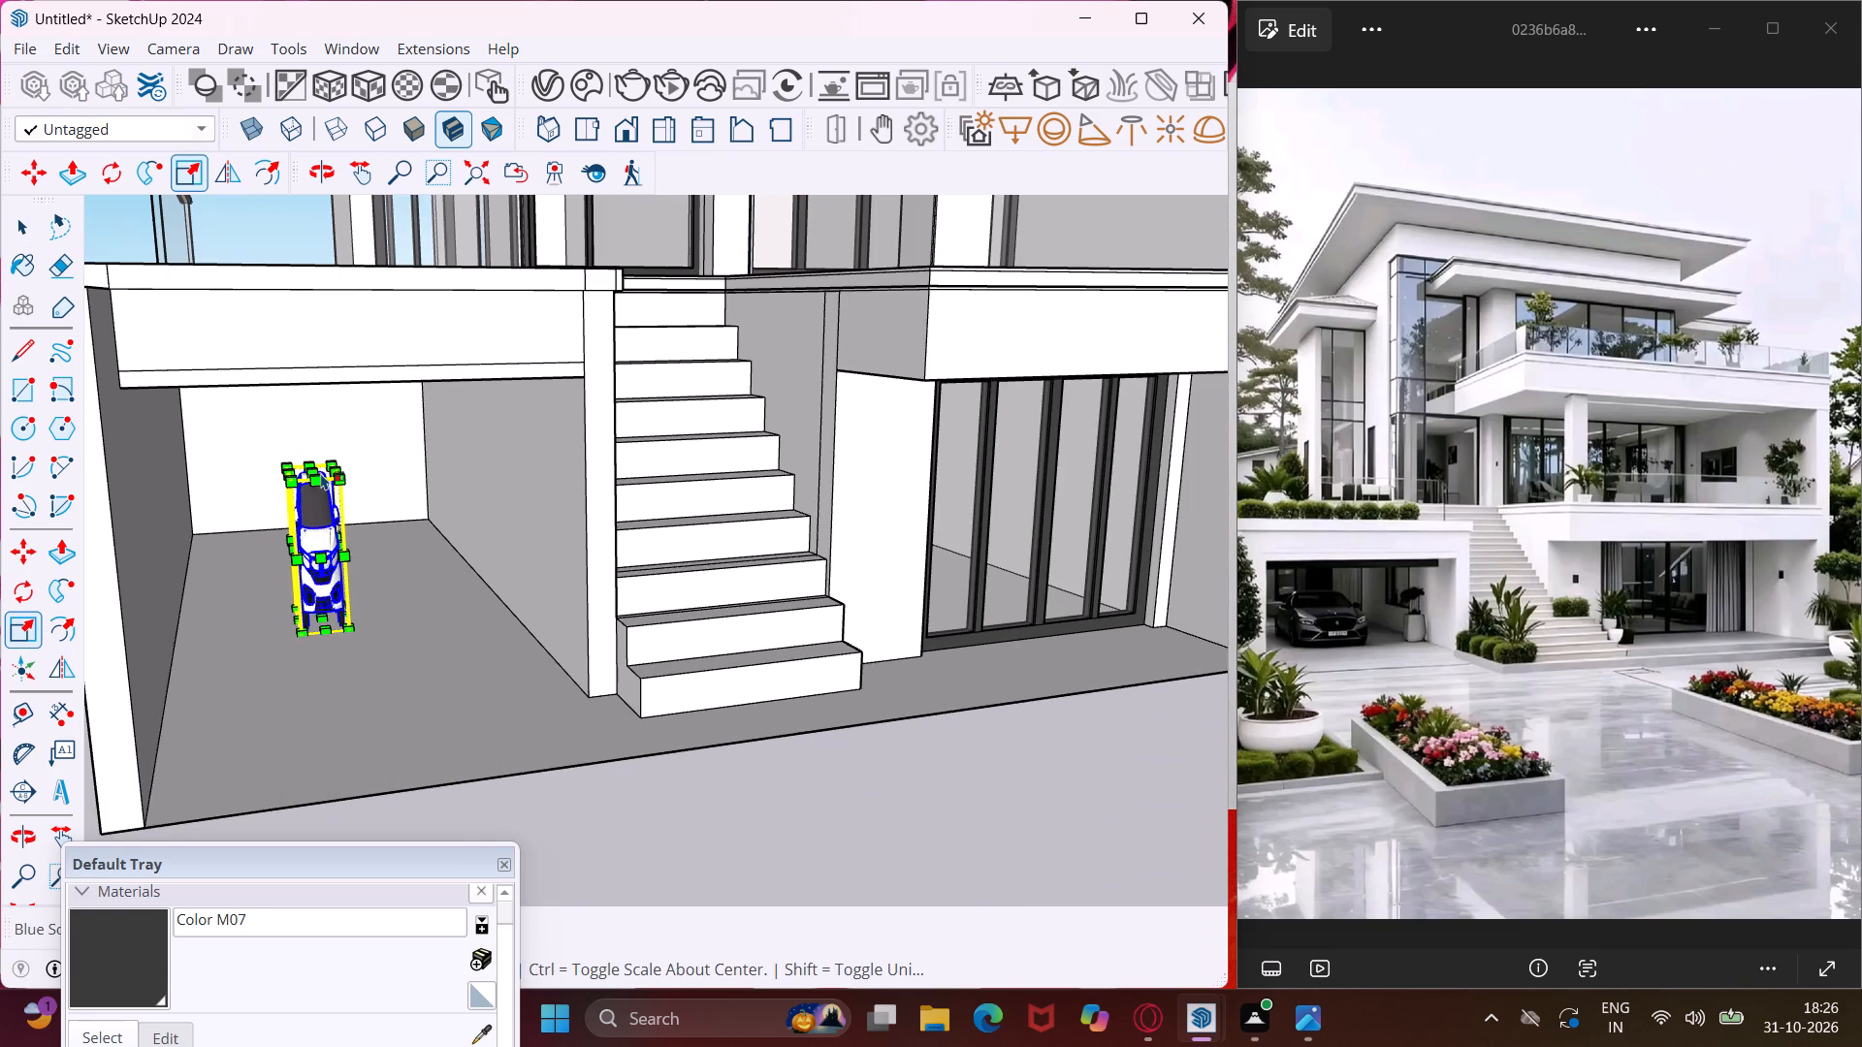
scroll(305, 535, up, 3)
click(298, 549)
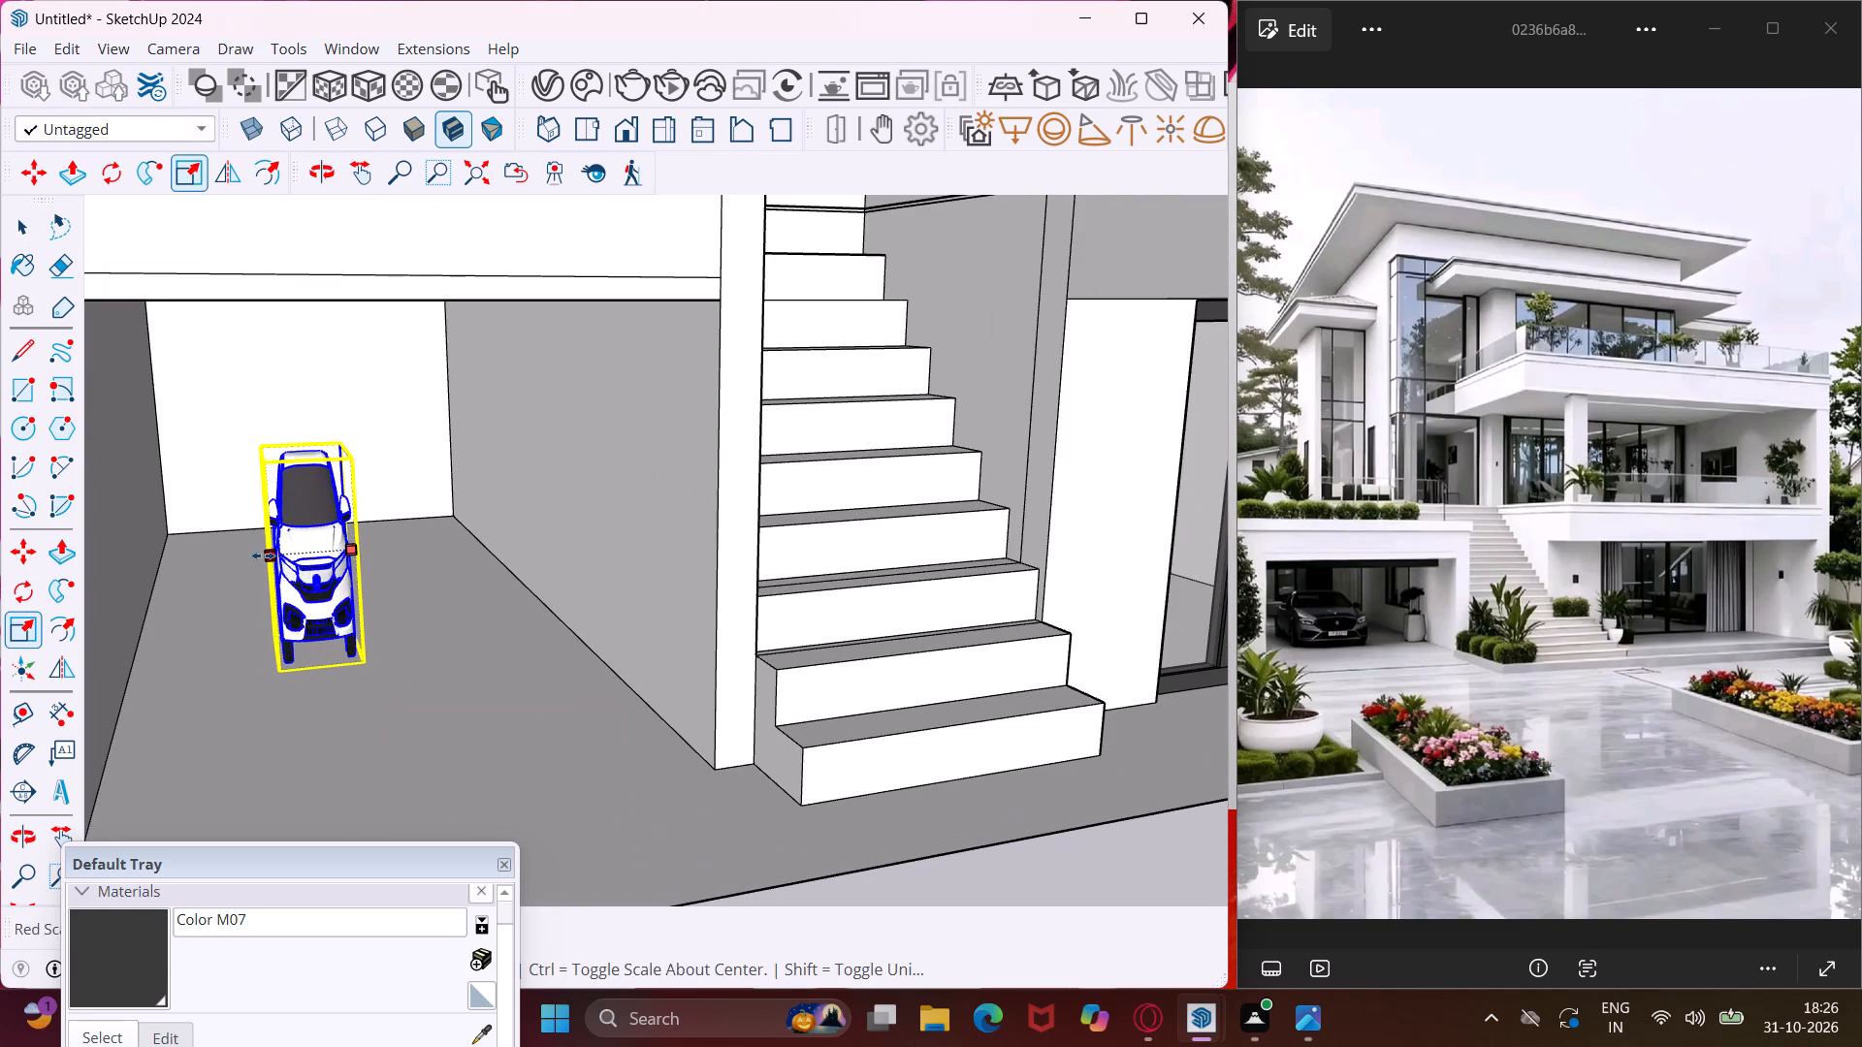
click(192, 558)
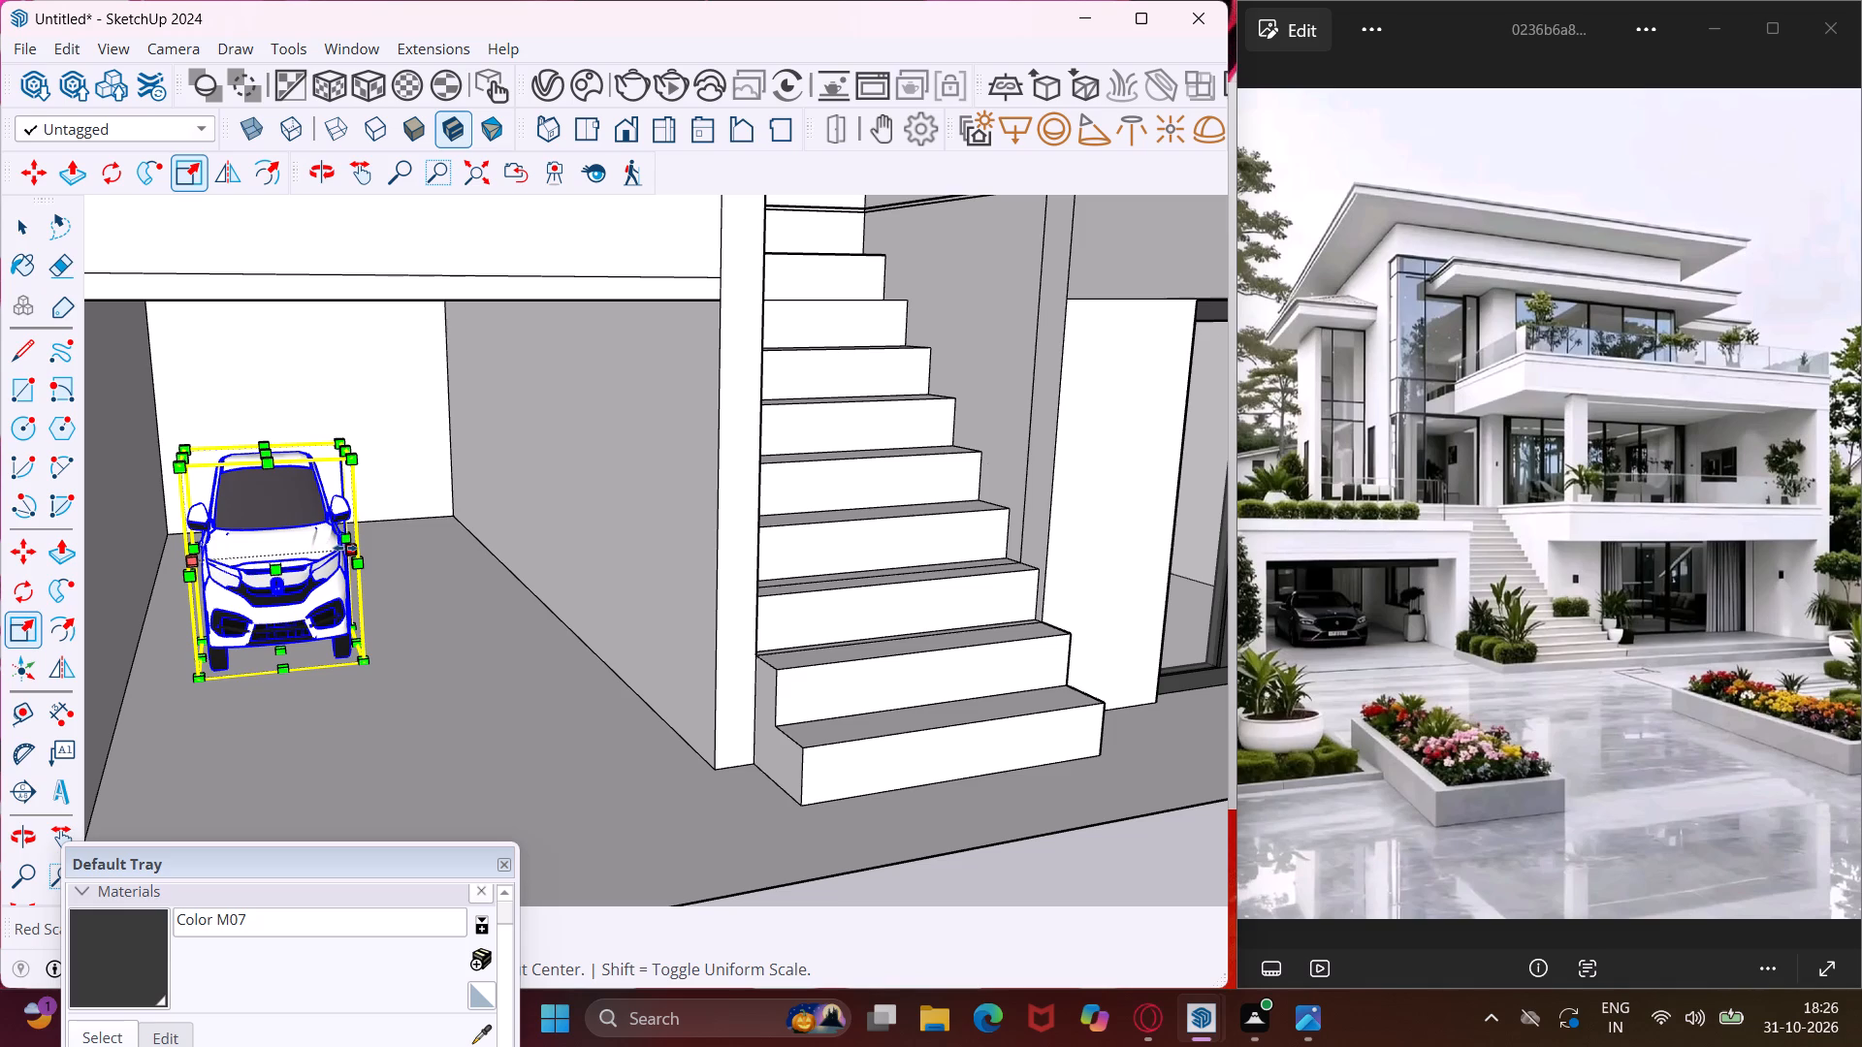
click(350, 550)
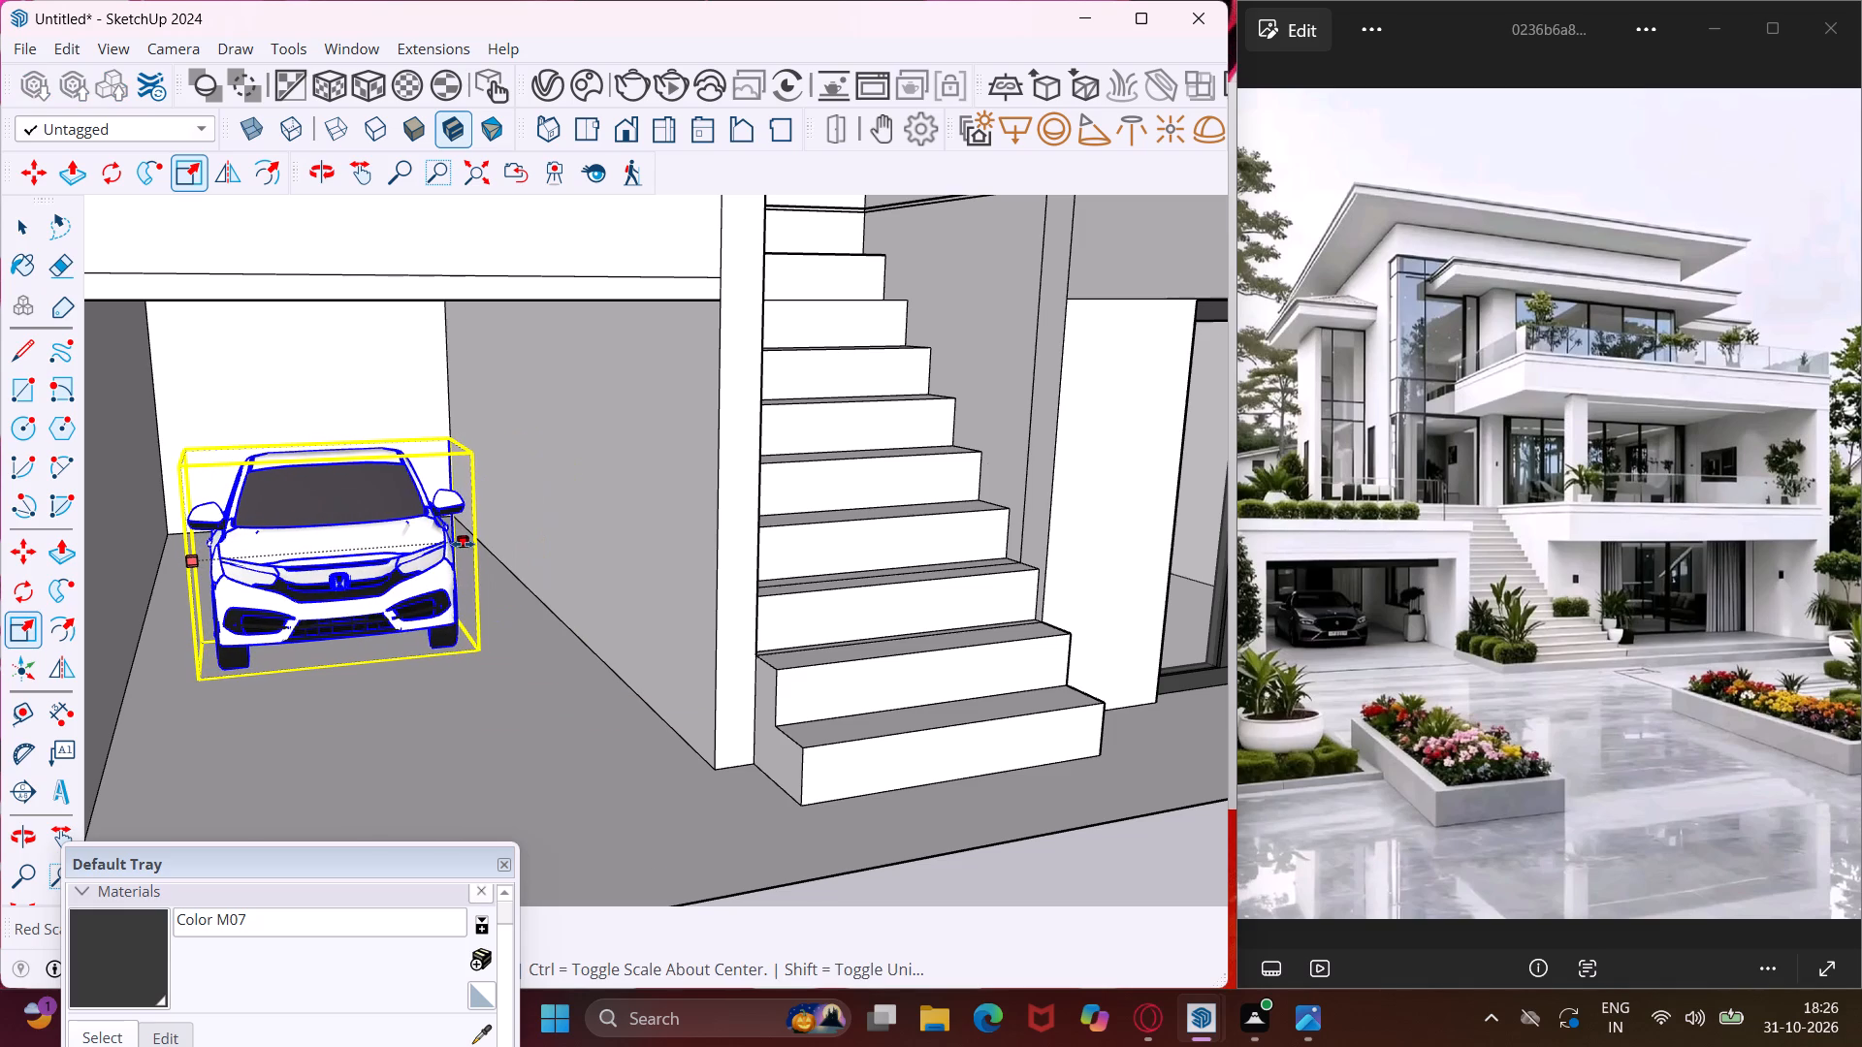
click(463, 544)
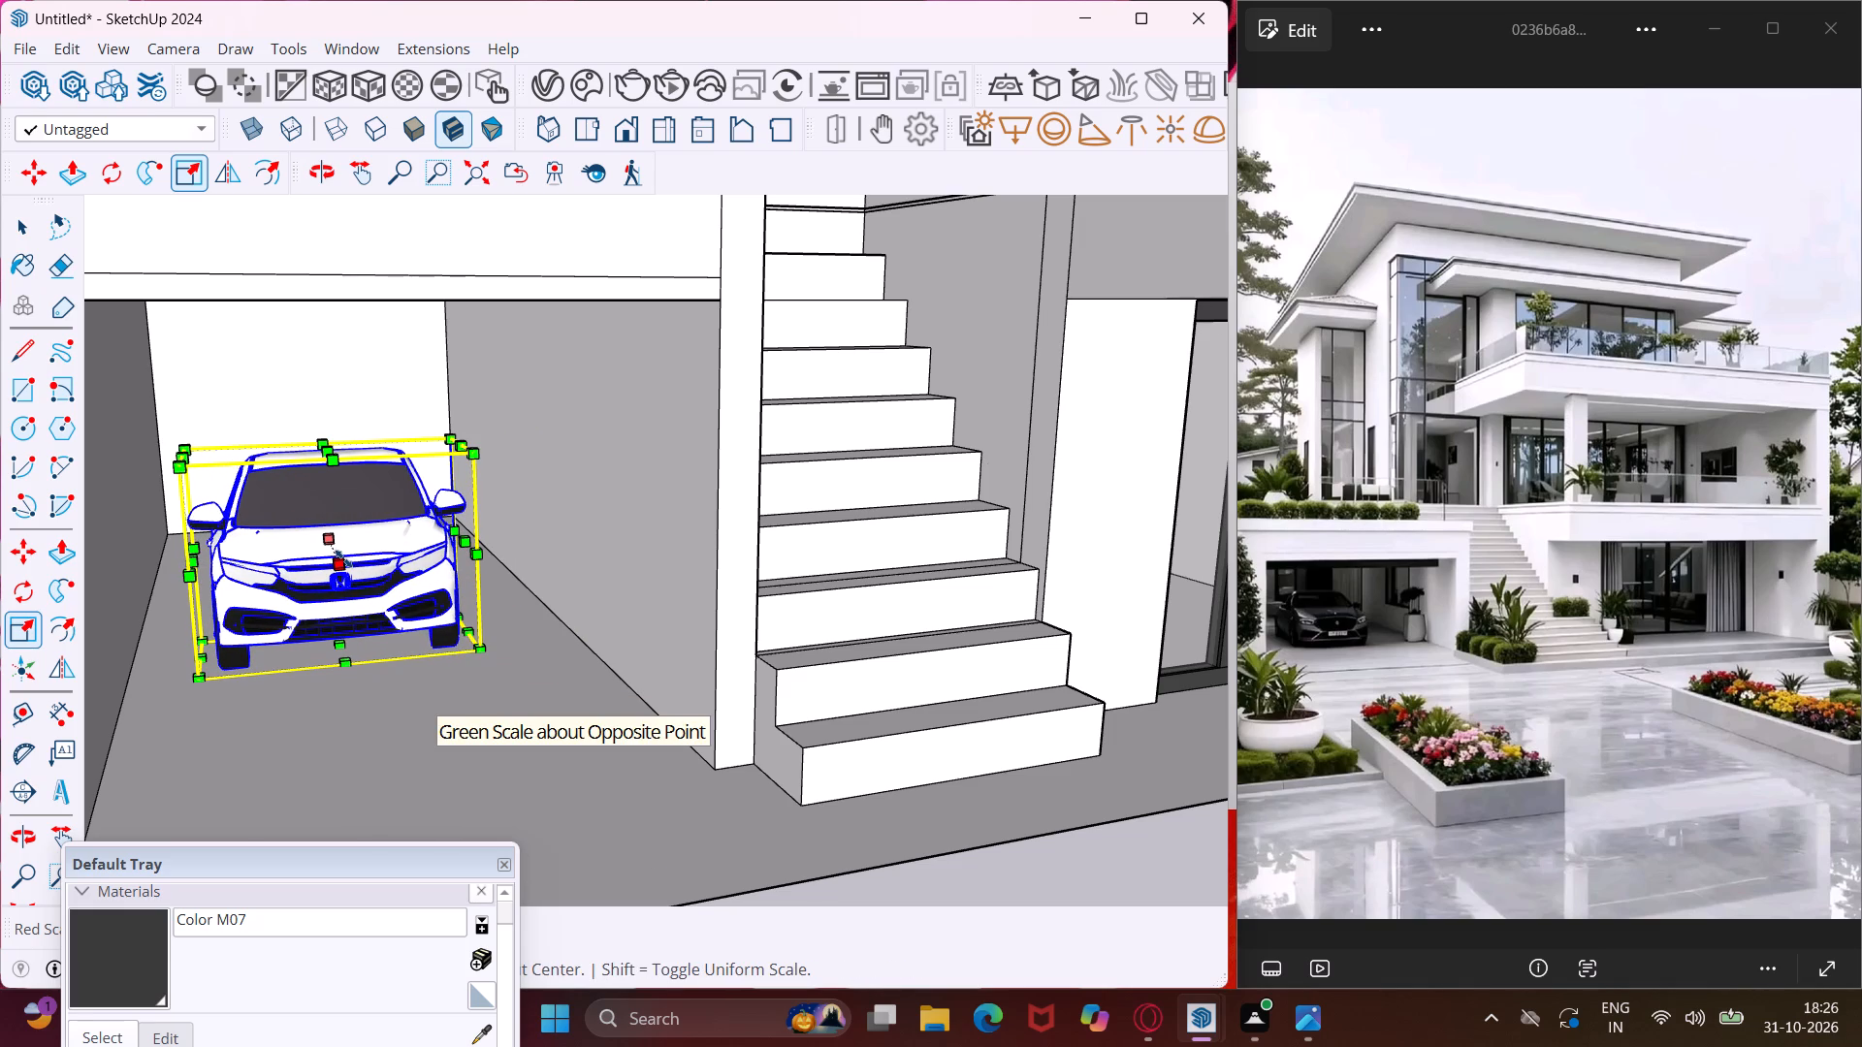
Stretch the car's length forward toward the garage entrance so its proportions suit the enlarged body.
click(343, 558)
scroll(371, 605, down, 3)
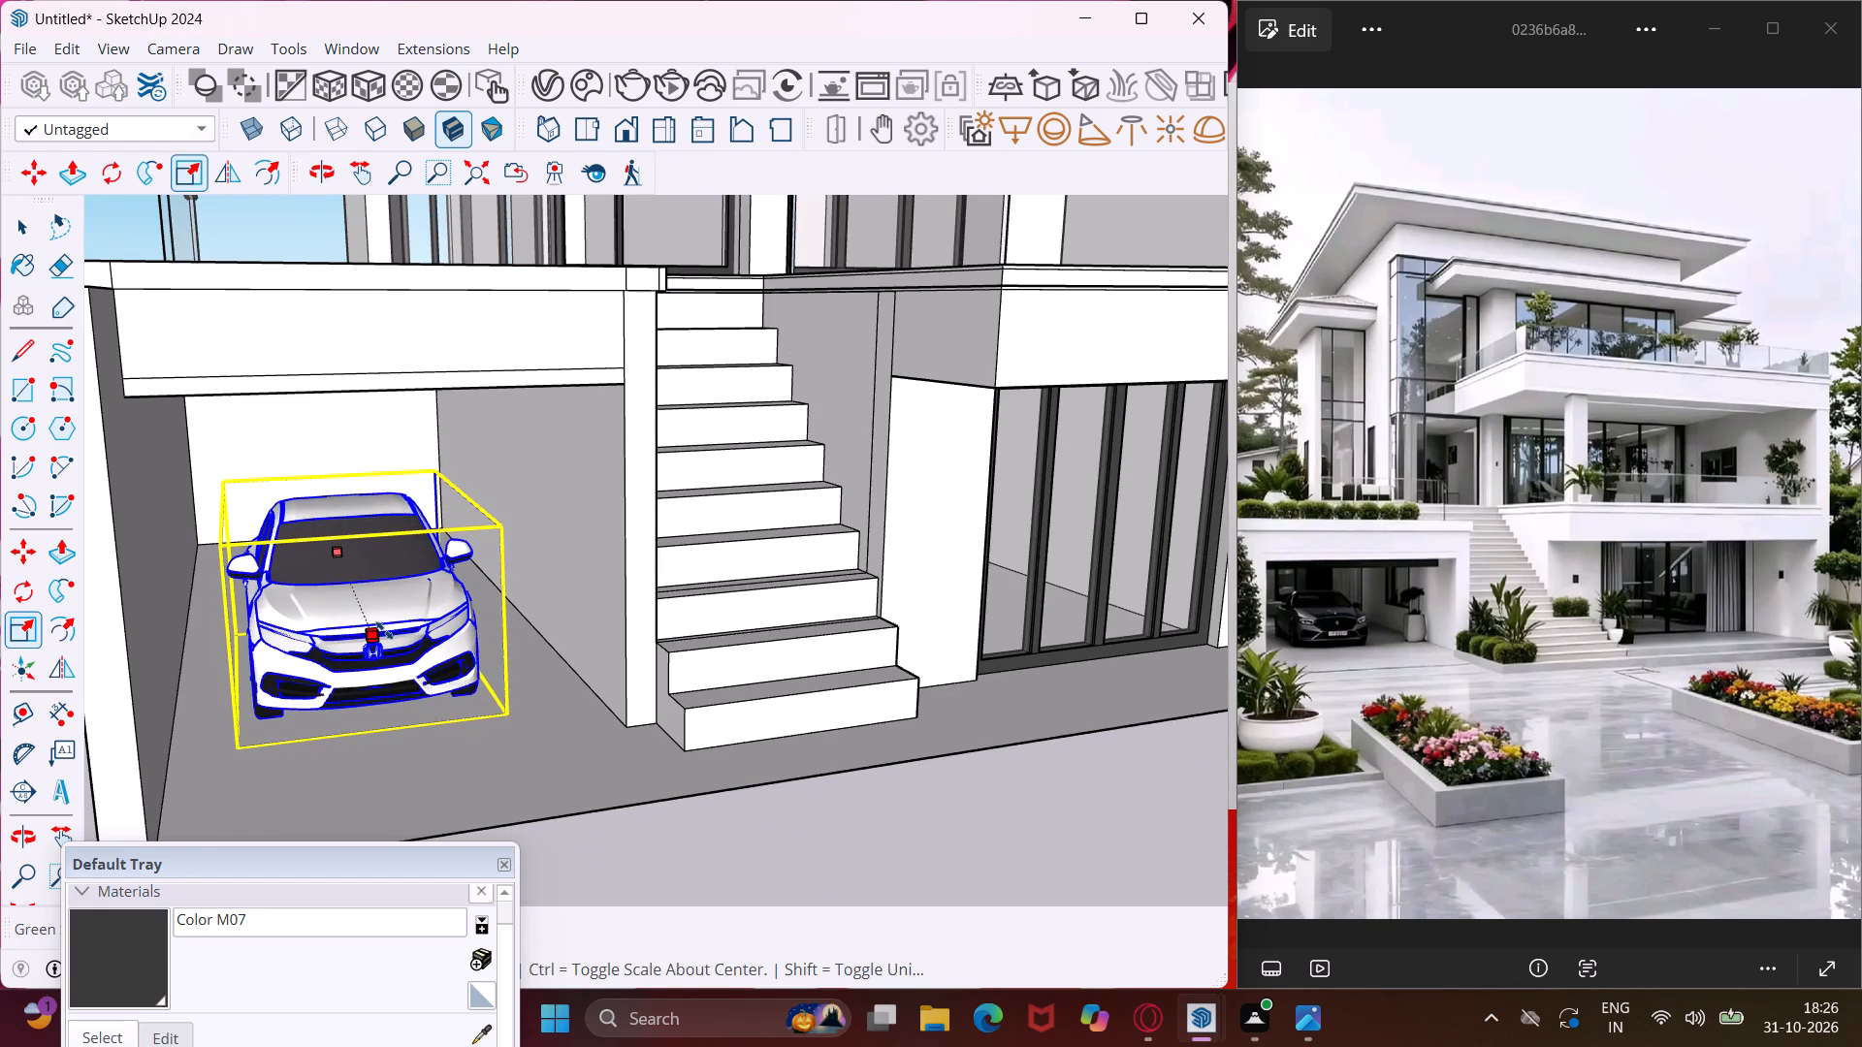
click(384, 630)
scroll(384, 628, down, 1)
middle_drag(384, 628, 501, 624)
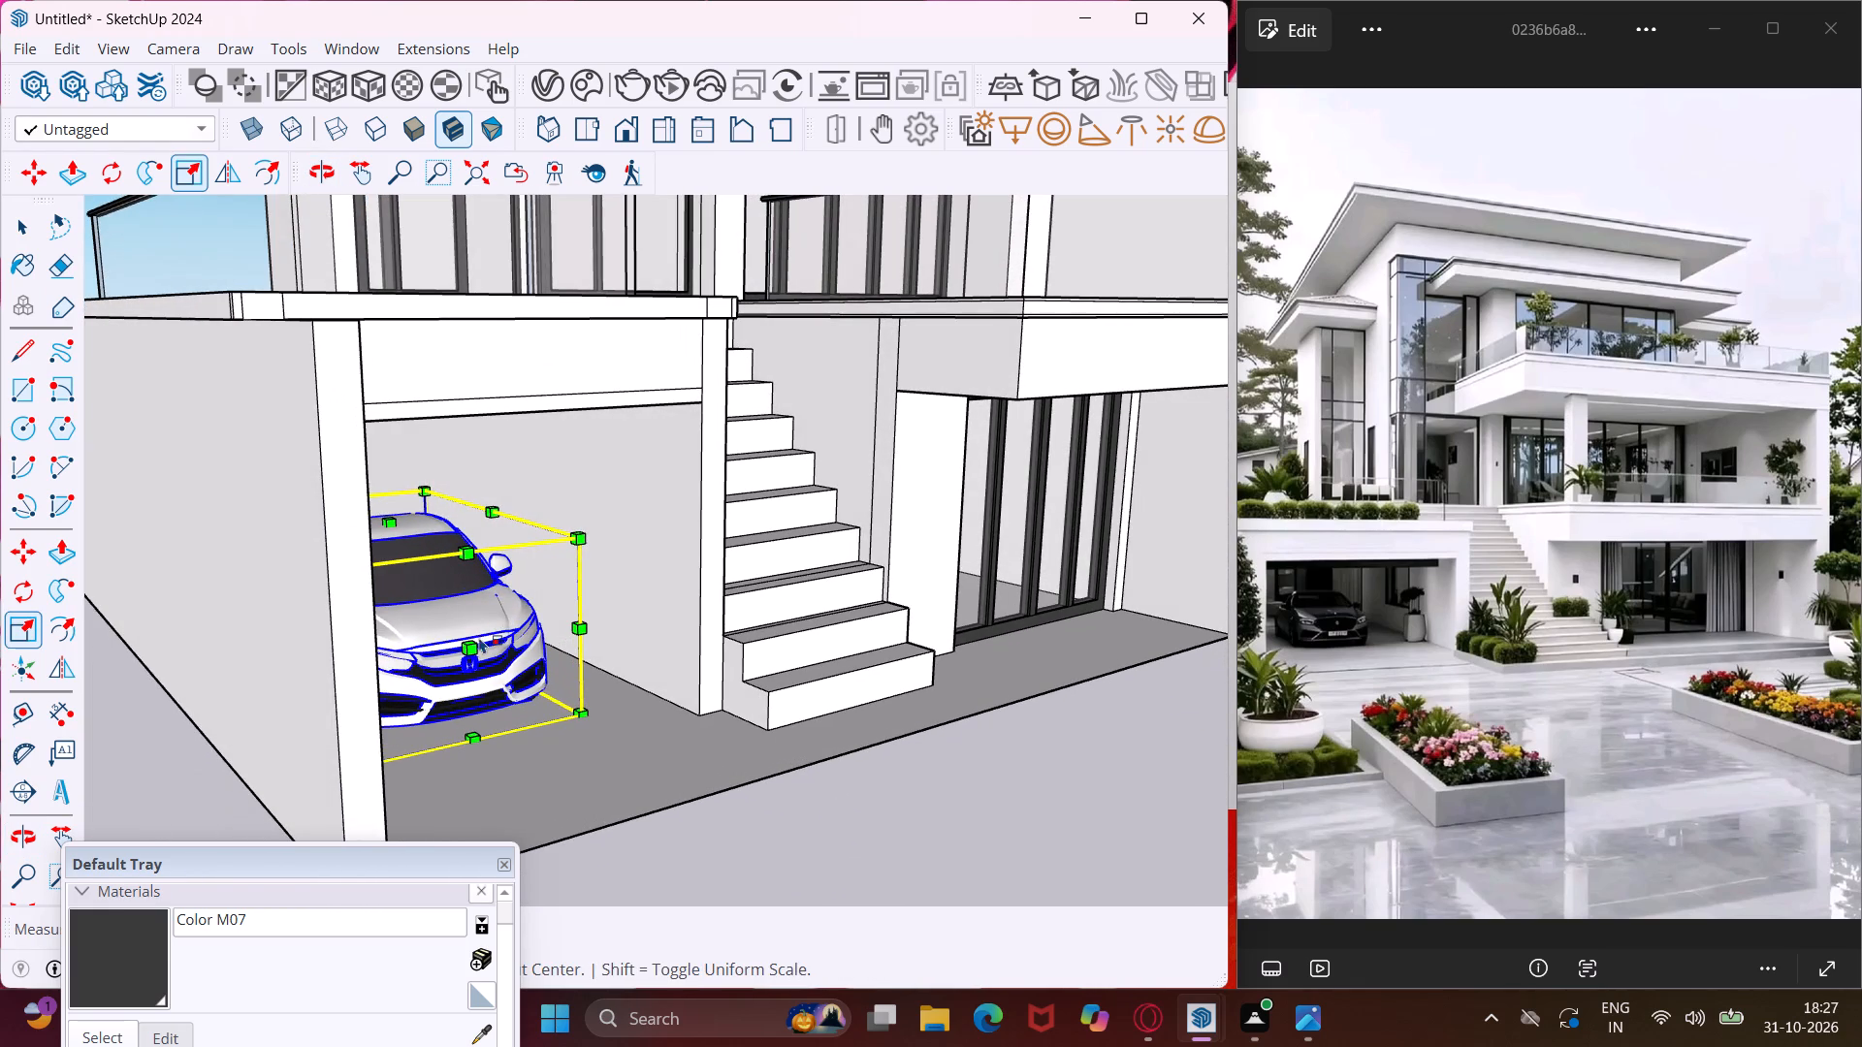
click(466, 646)
click(473, 660)
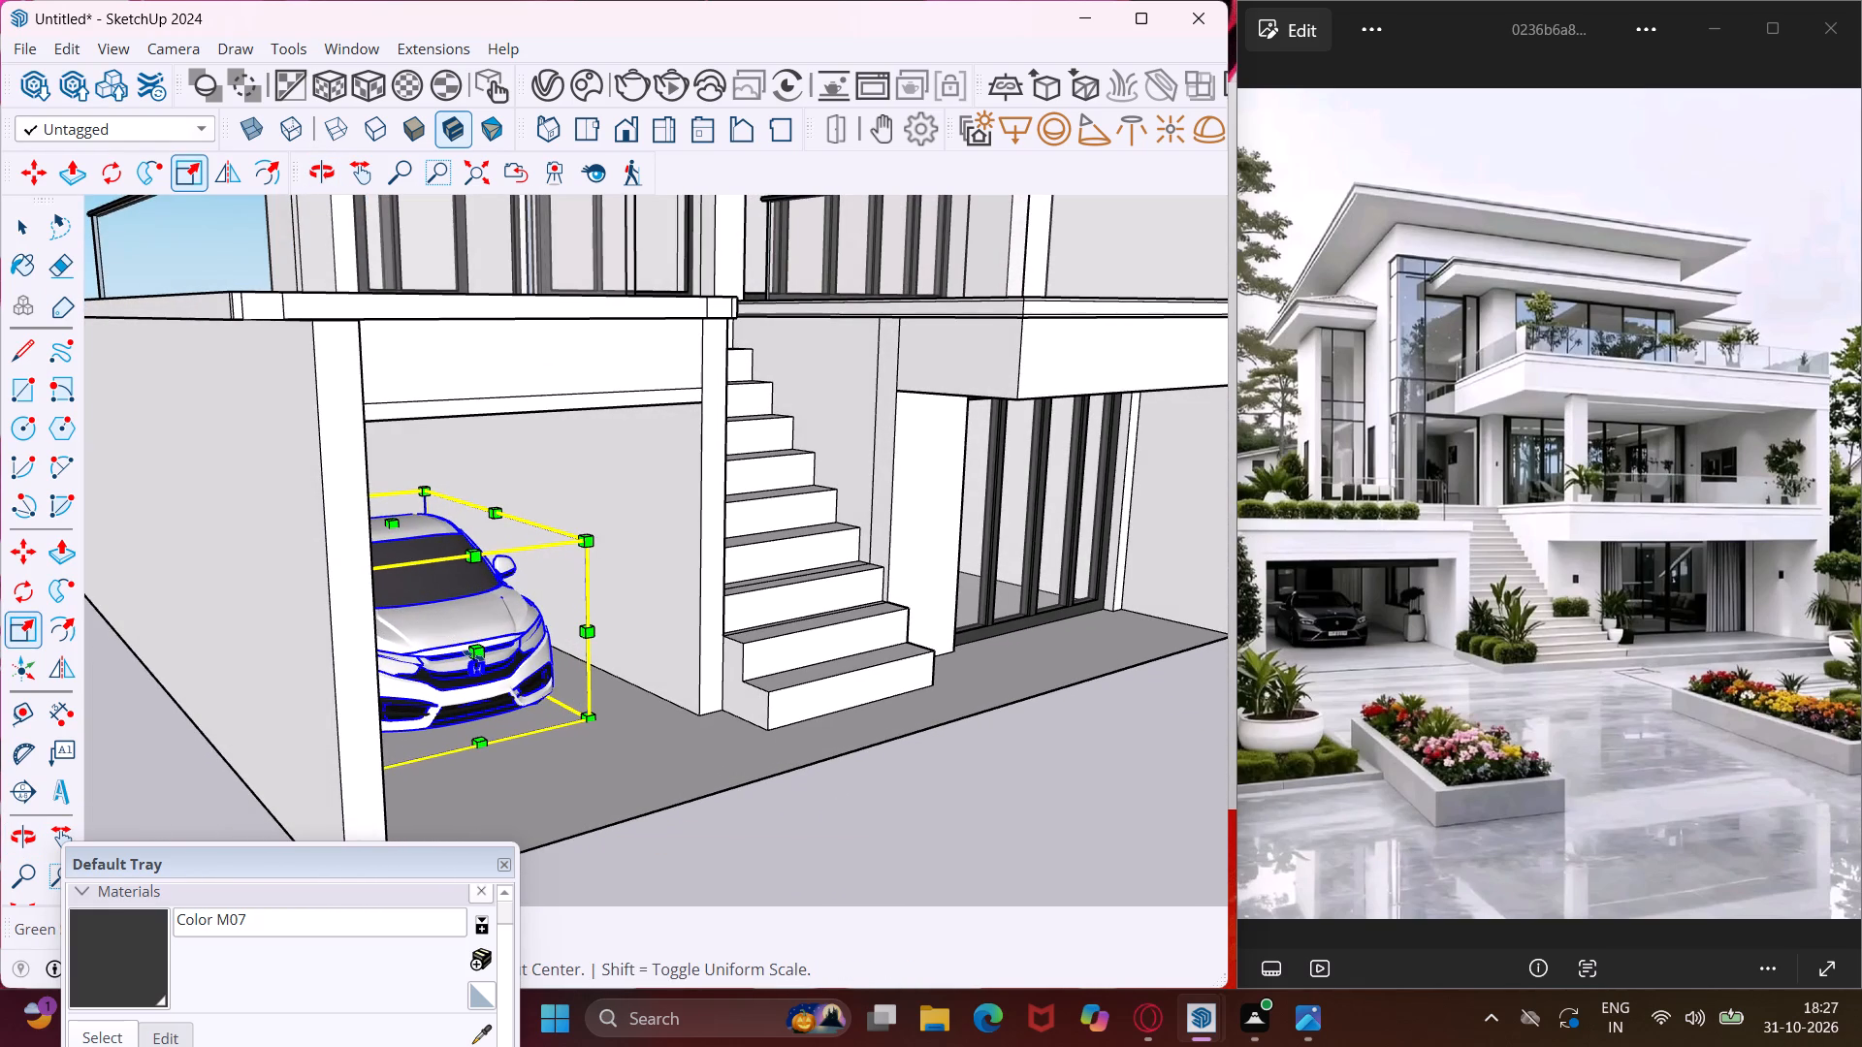
key(Escape)
key(space)
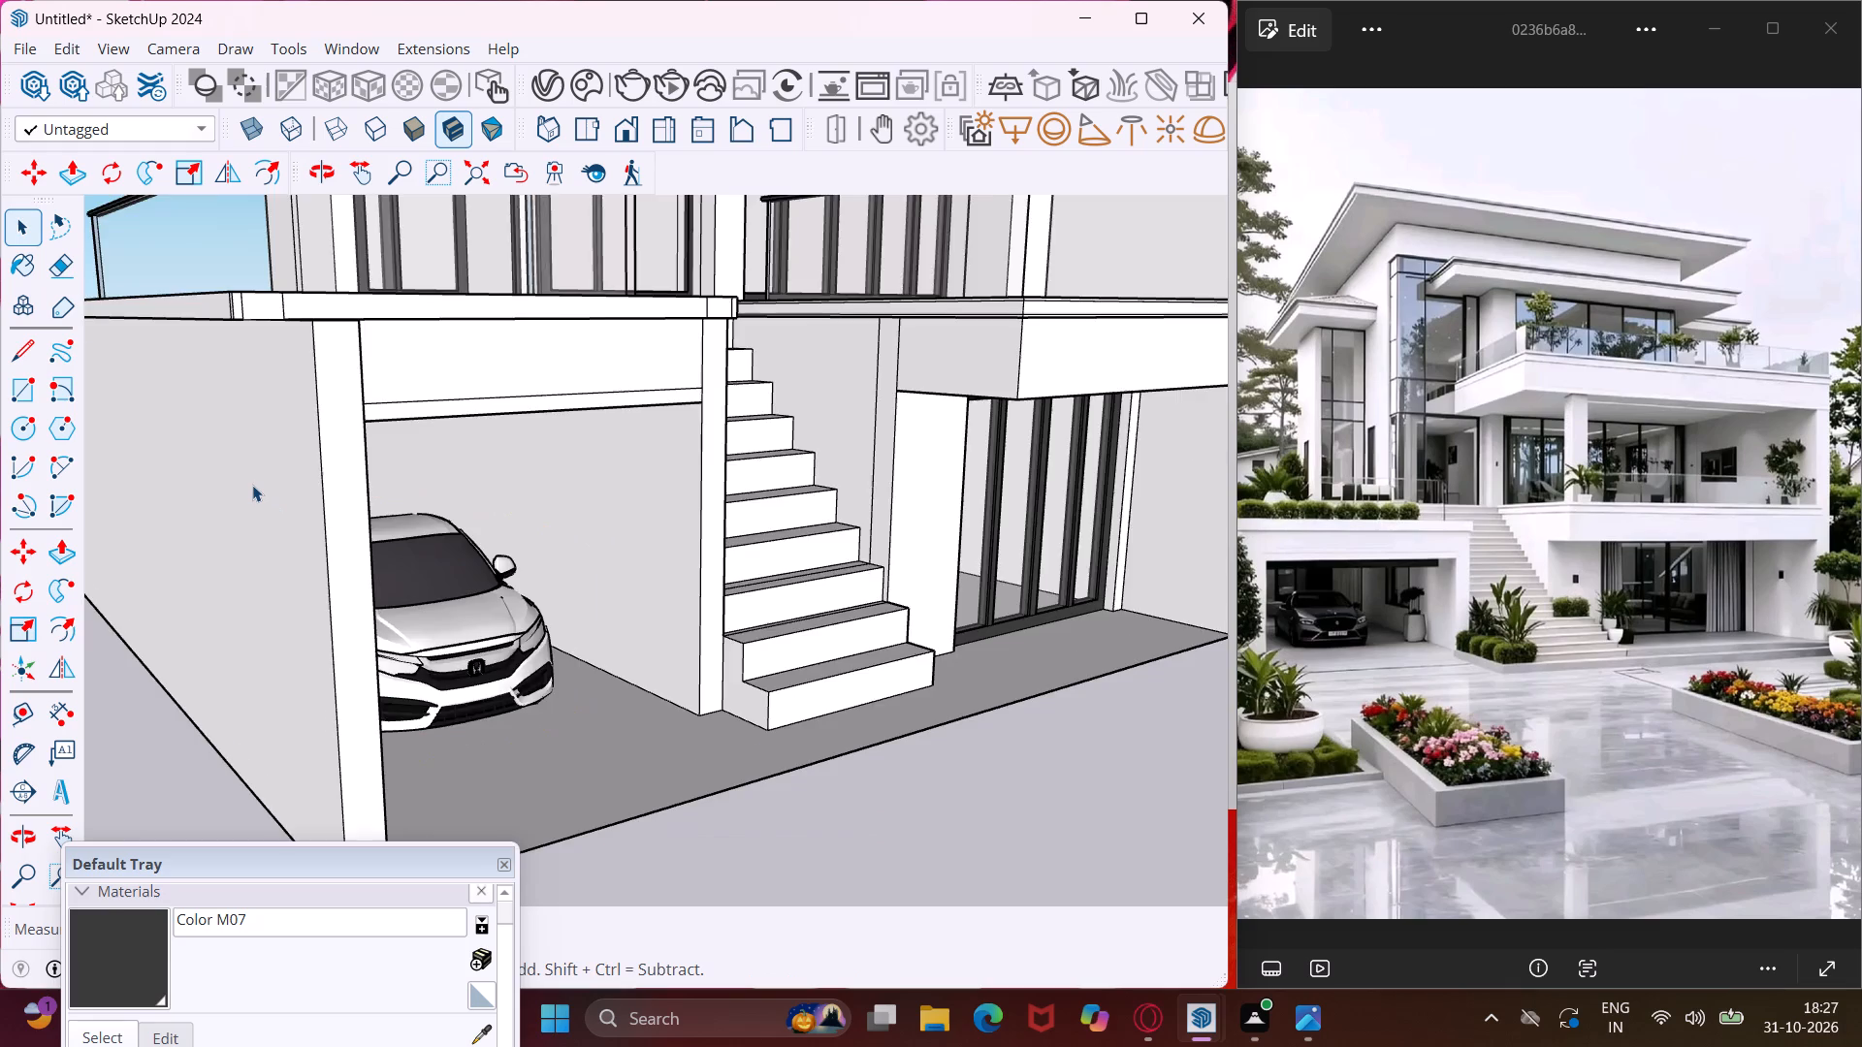
Draw a rotated rectangle 2' deep, hanging vertically below the full bottom edge of the villa's rear end.
scroll(252, 485, down, 17)
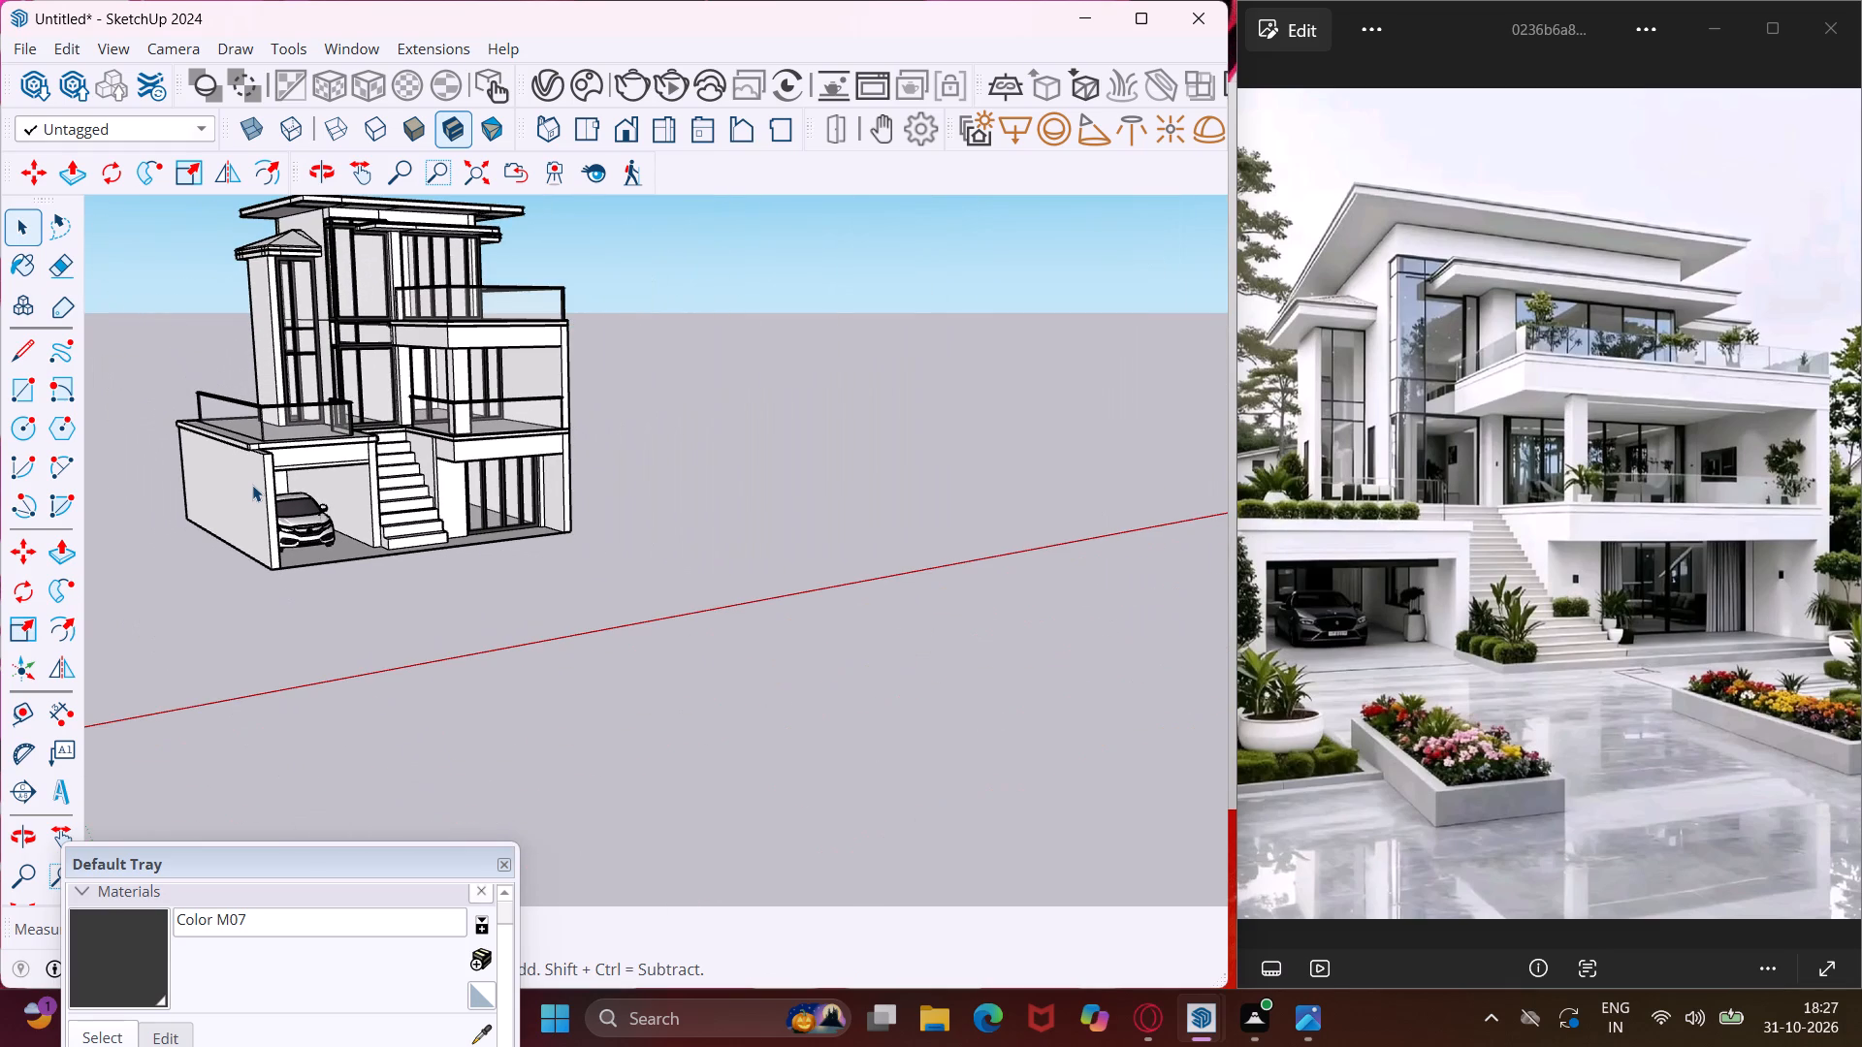
middle_drag(252, 485, 601, 401)
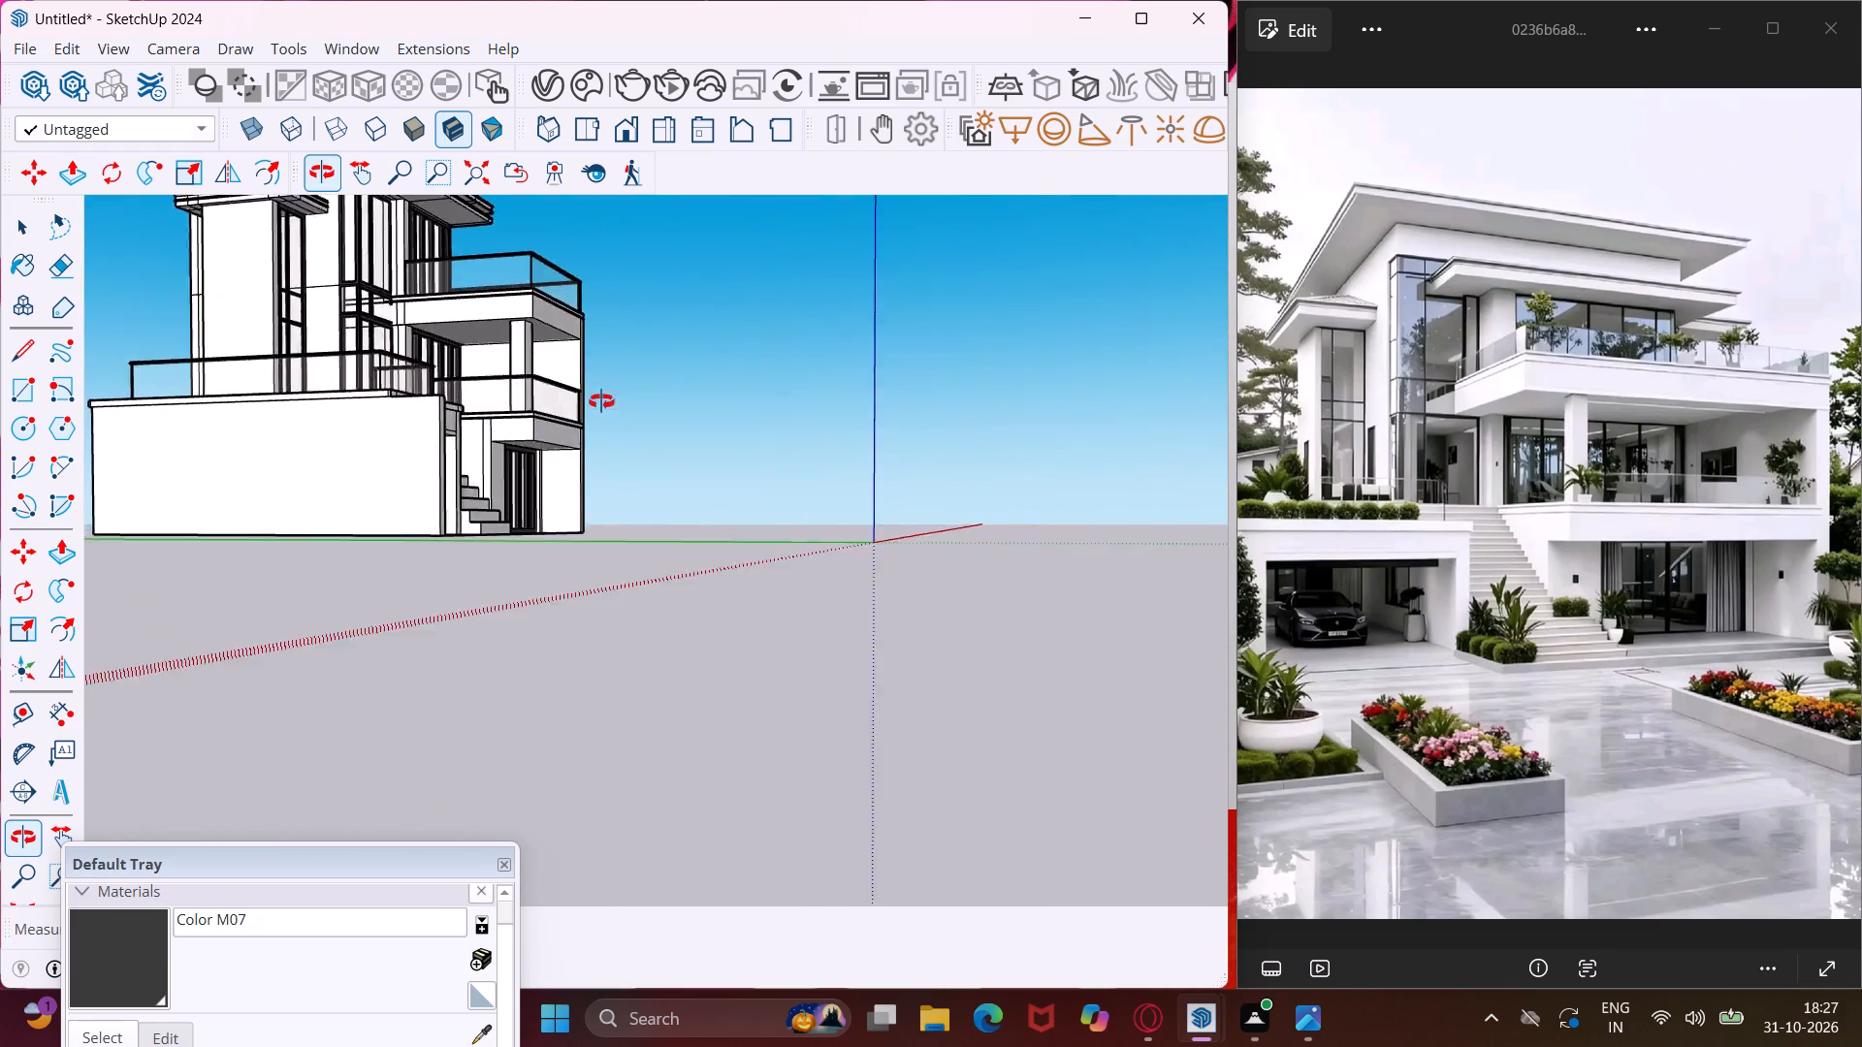
middle_drag(601, 401, 798, 294)
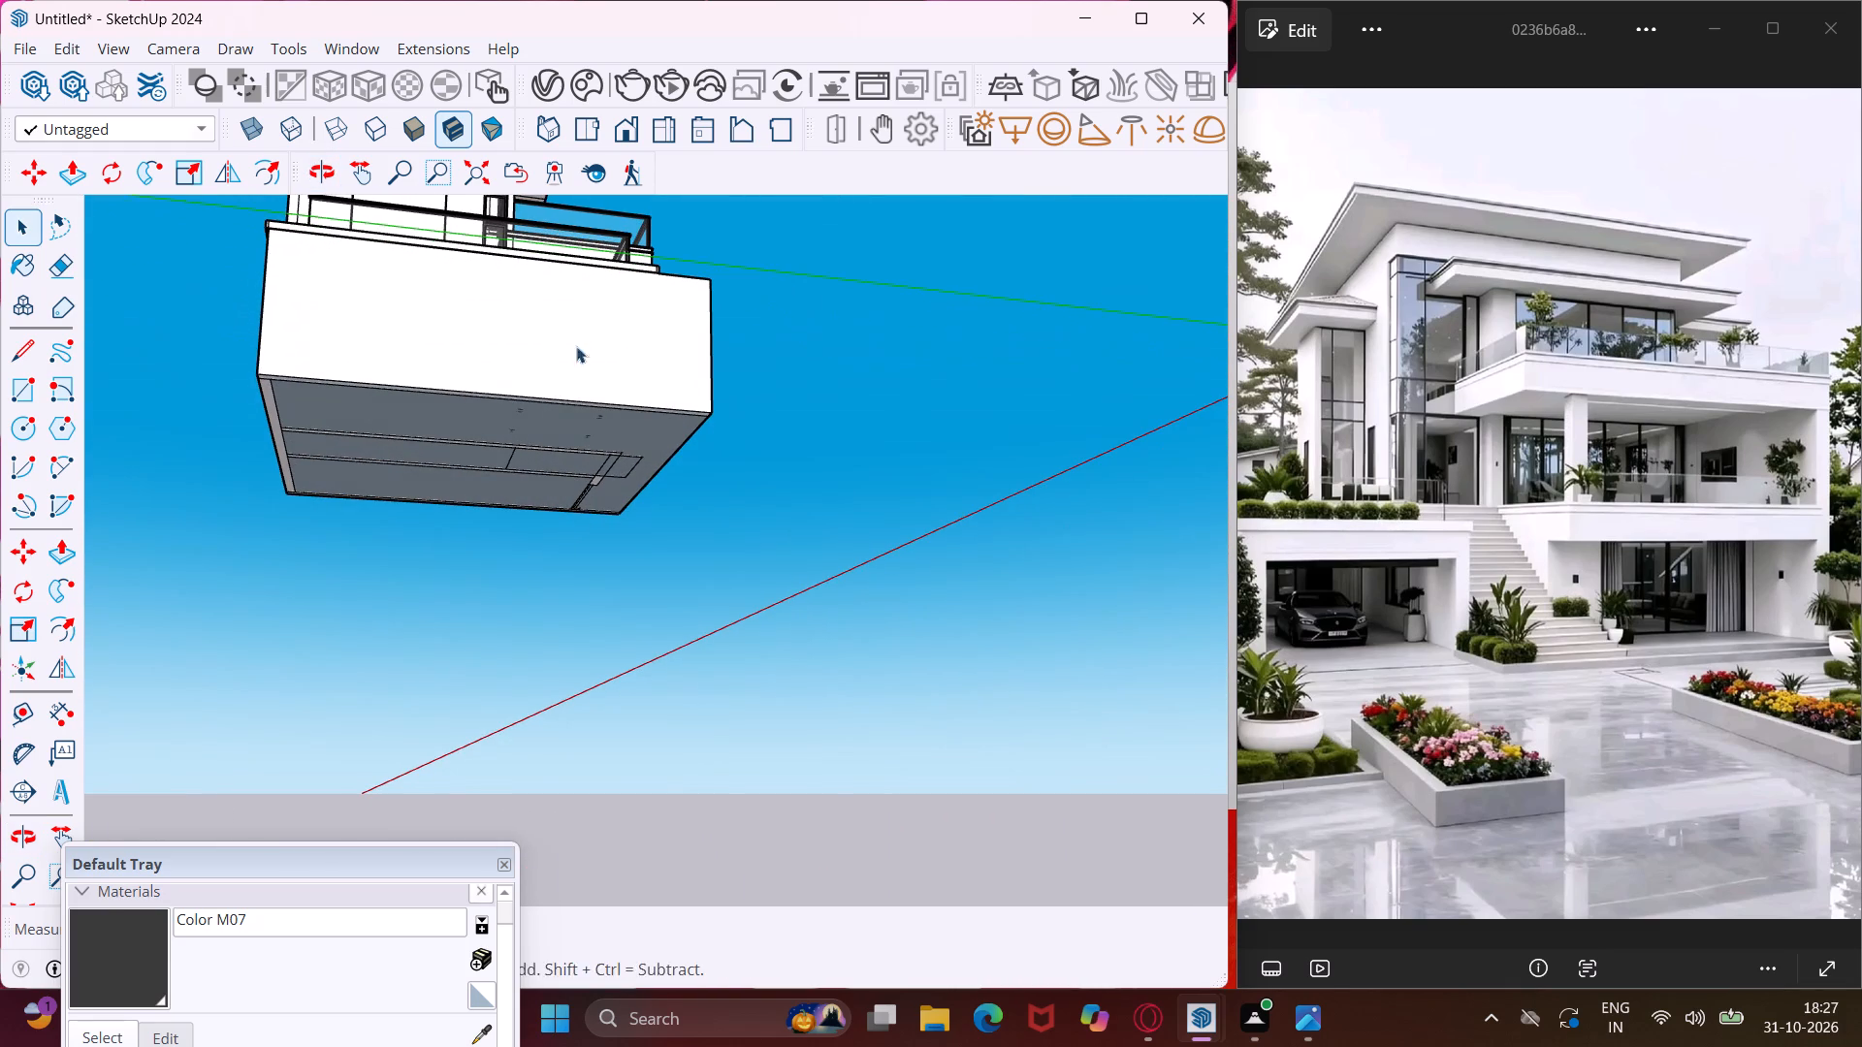
click(68, 393)
scroll(326, 467, up, 3)
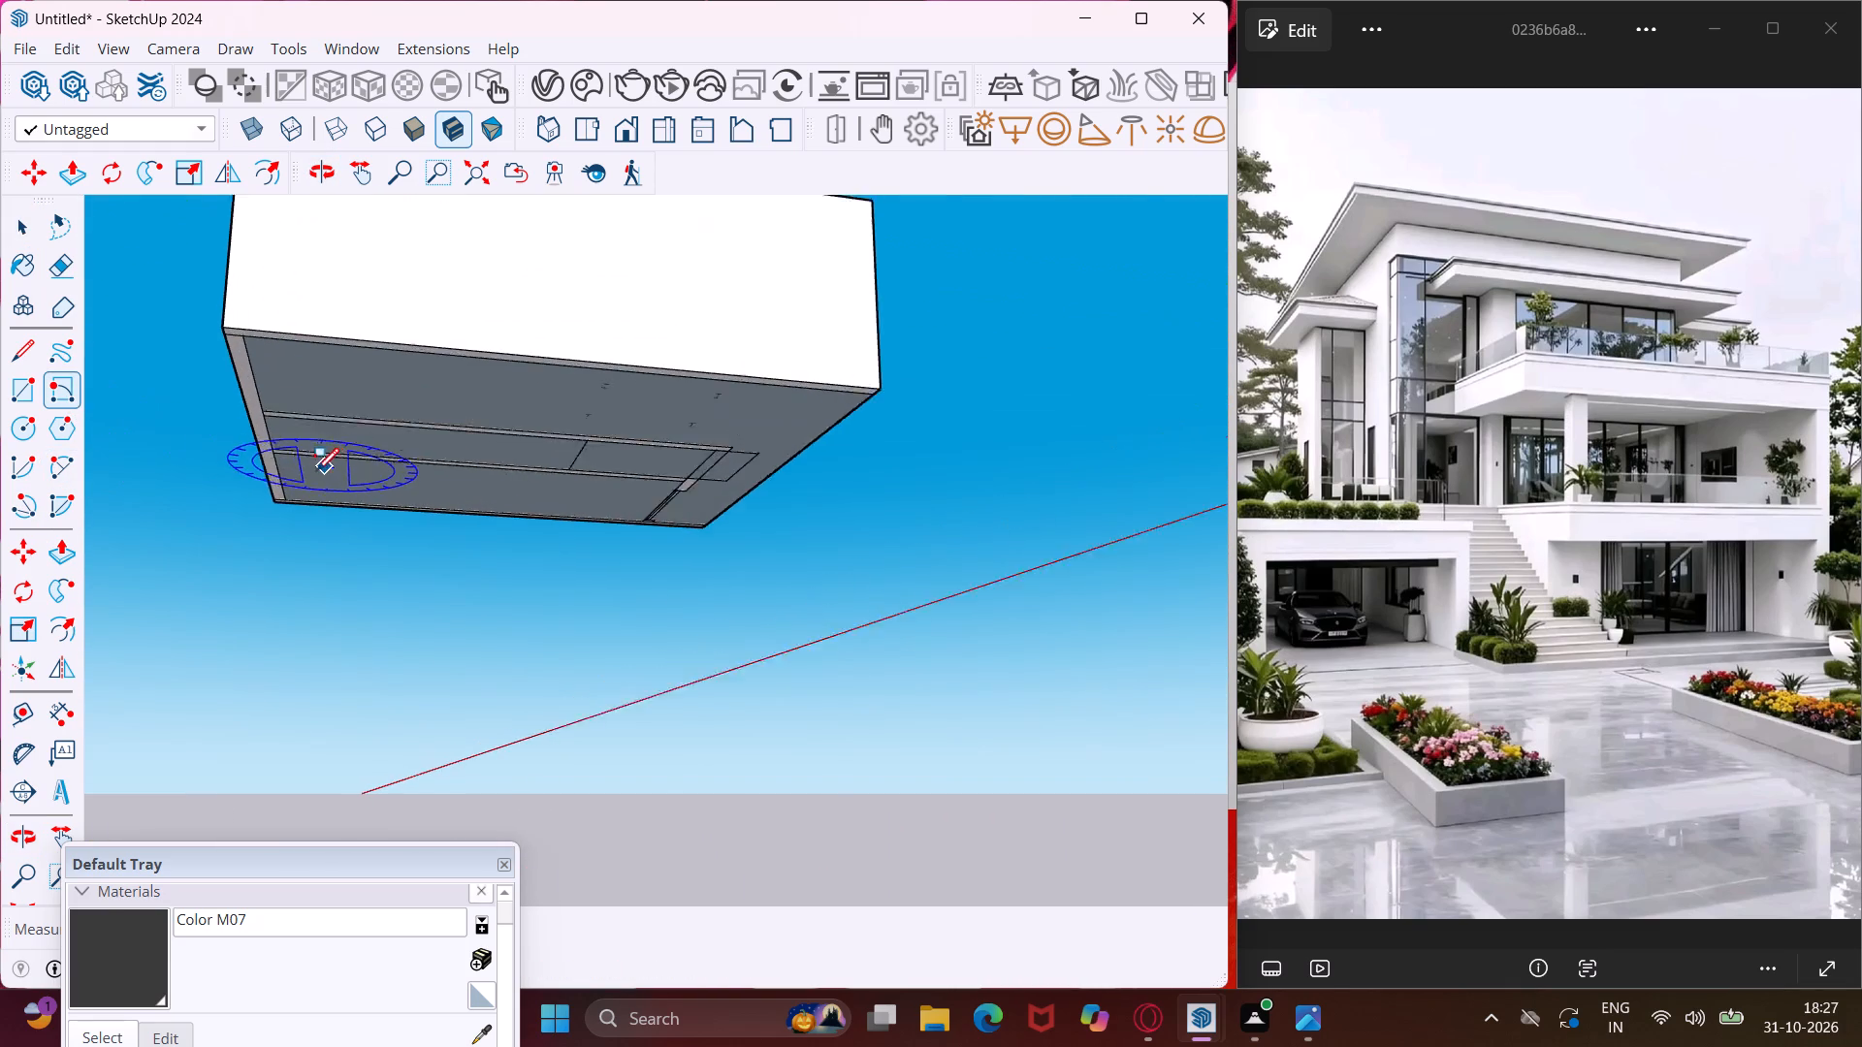
scroll(315, 470, up, 3)
middle_drag(293, 484, 319, 383)
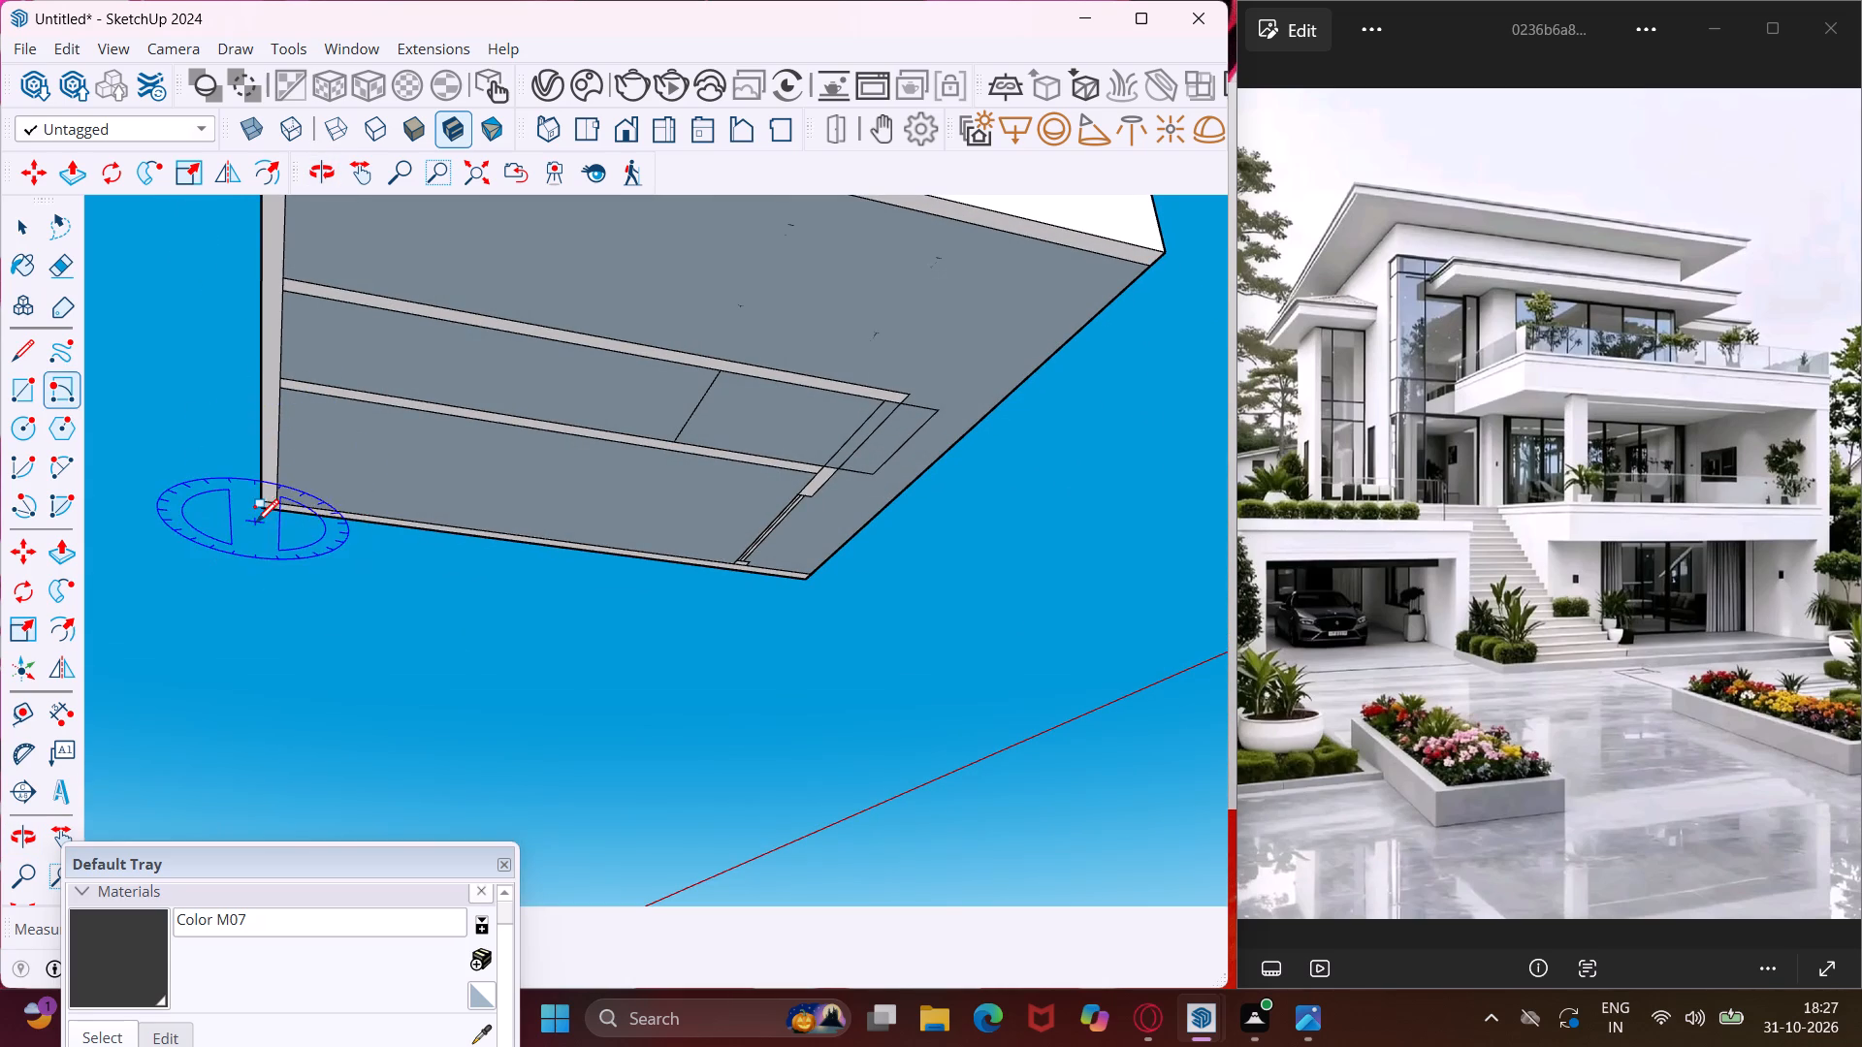
click(261, 510)
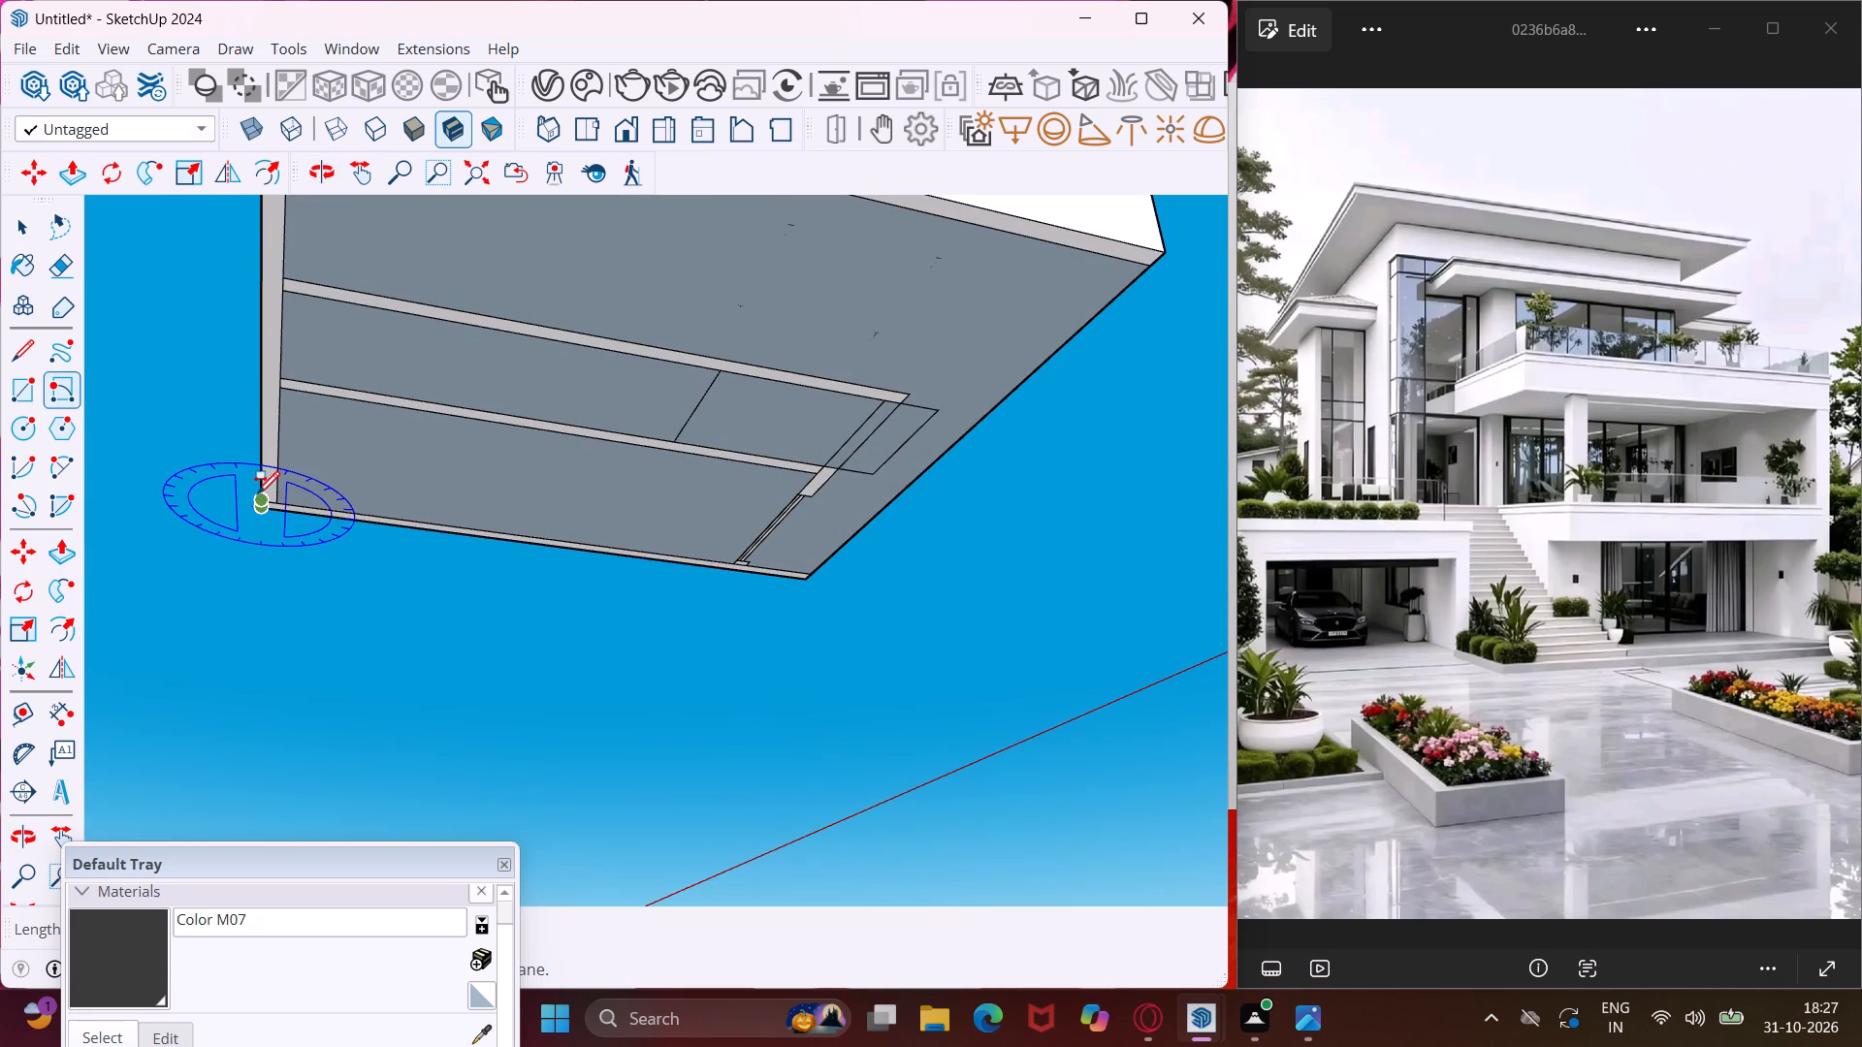
scroll(255, 492, down, 4)
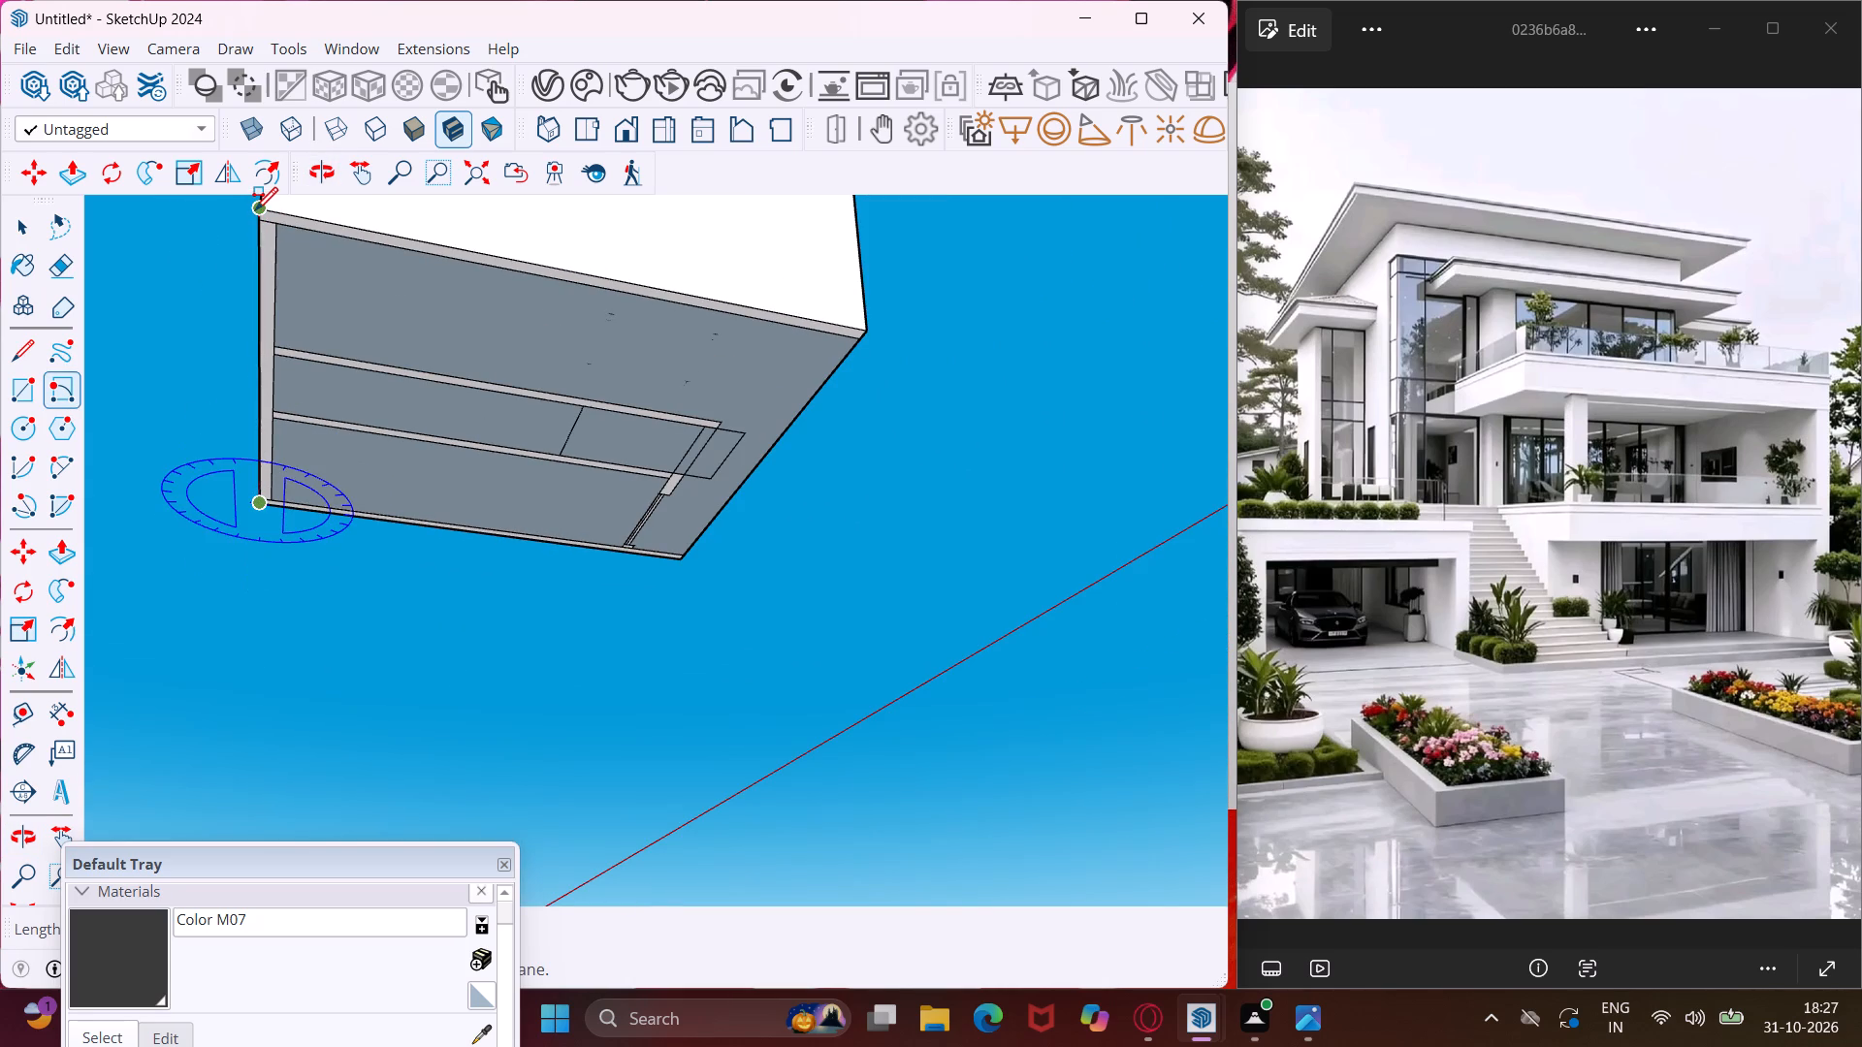
click(254, 209)
middle_drag(255, 208, 278, 341)
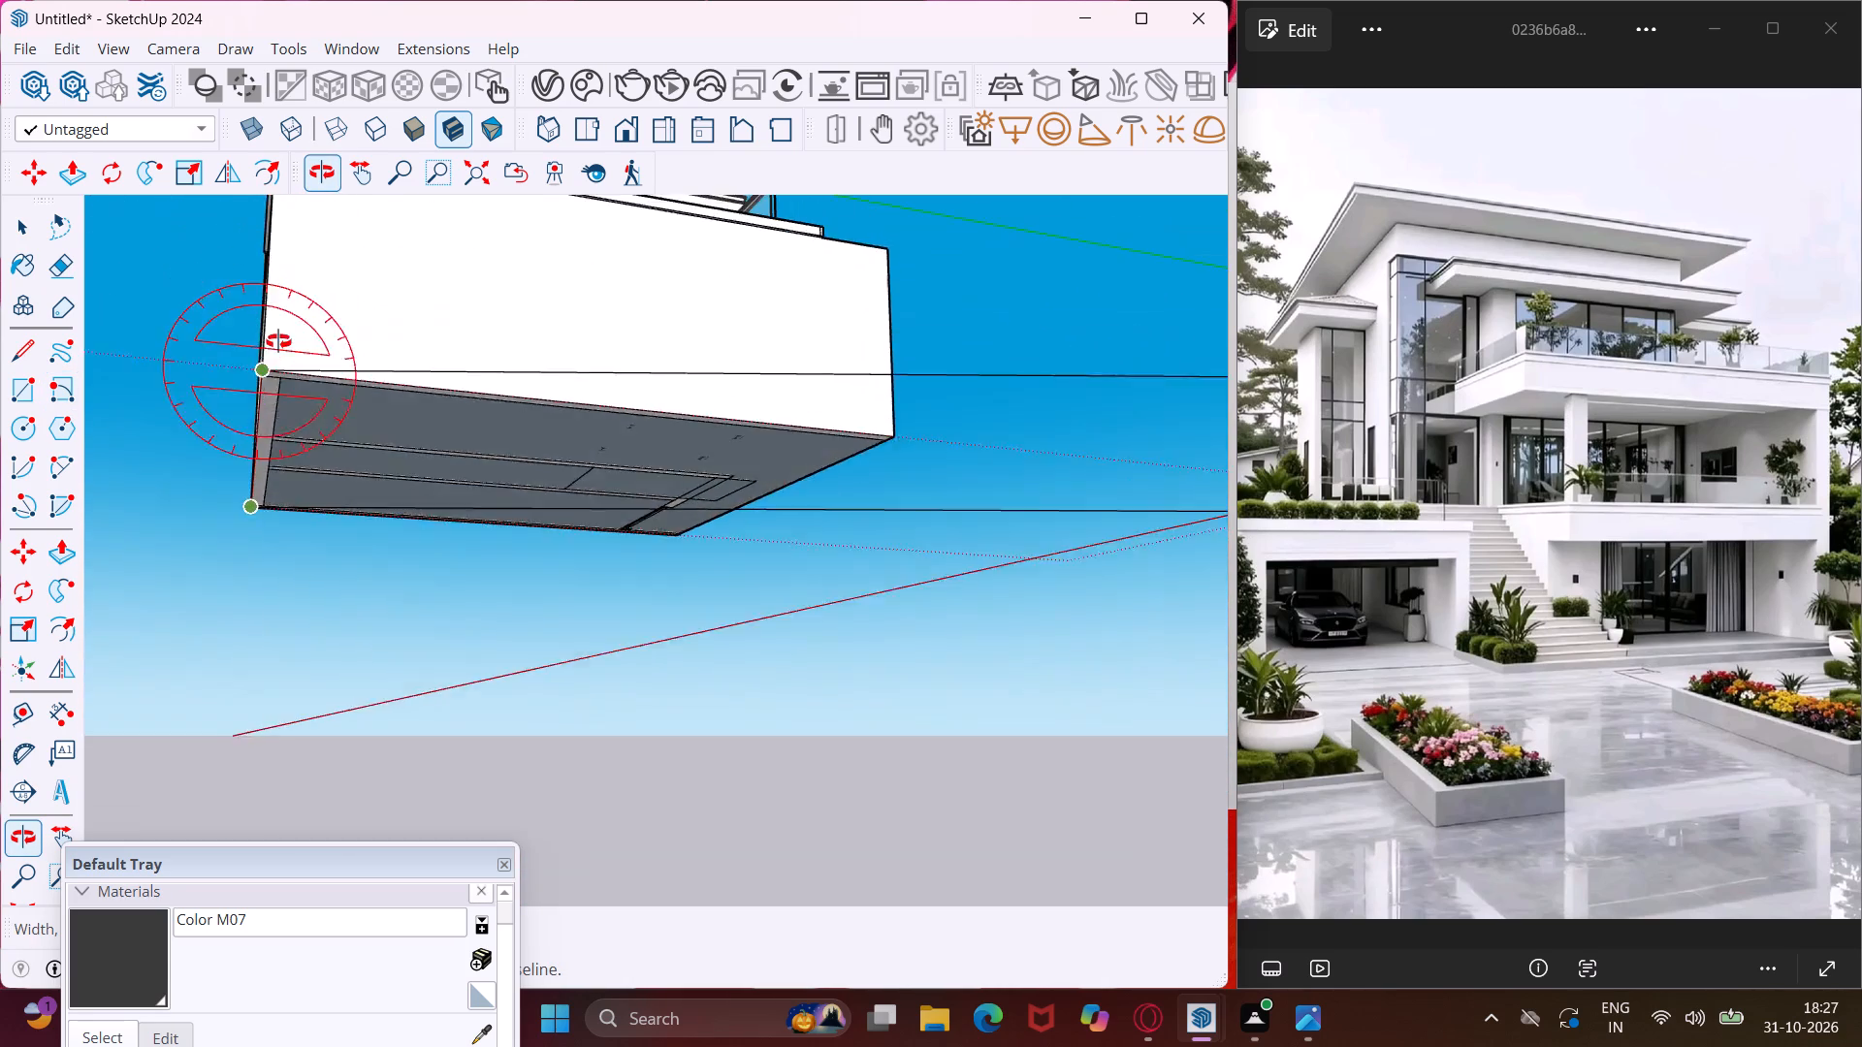
middle_drag(278, 341, 297, 449)
scroll(286, 583, up, 3)
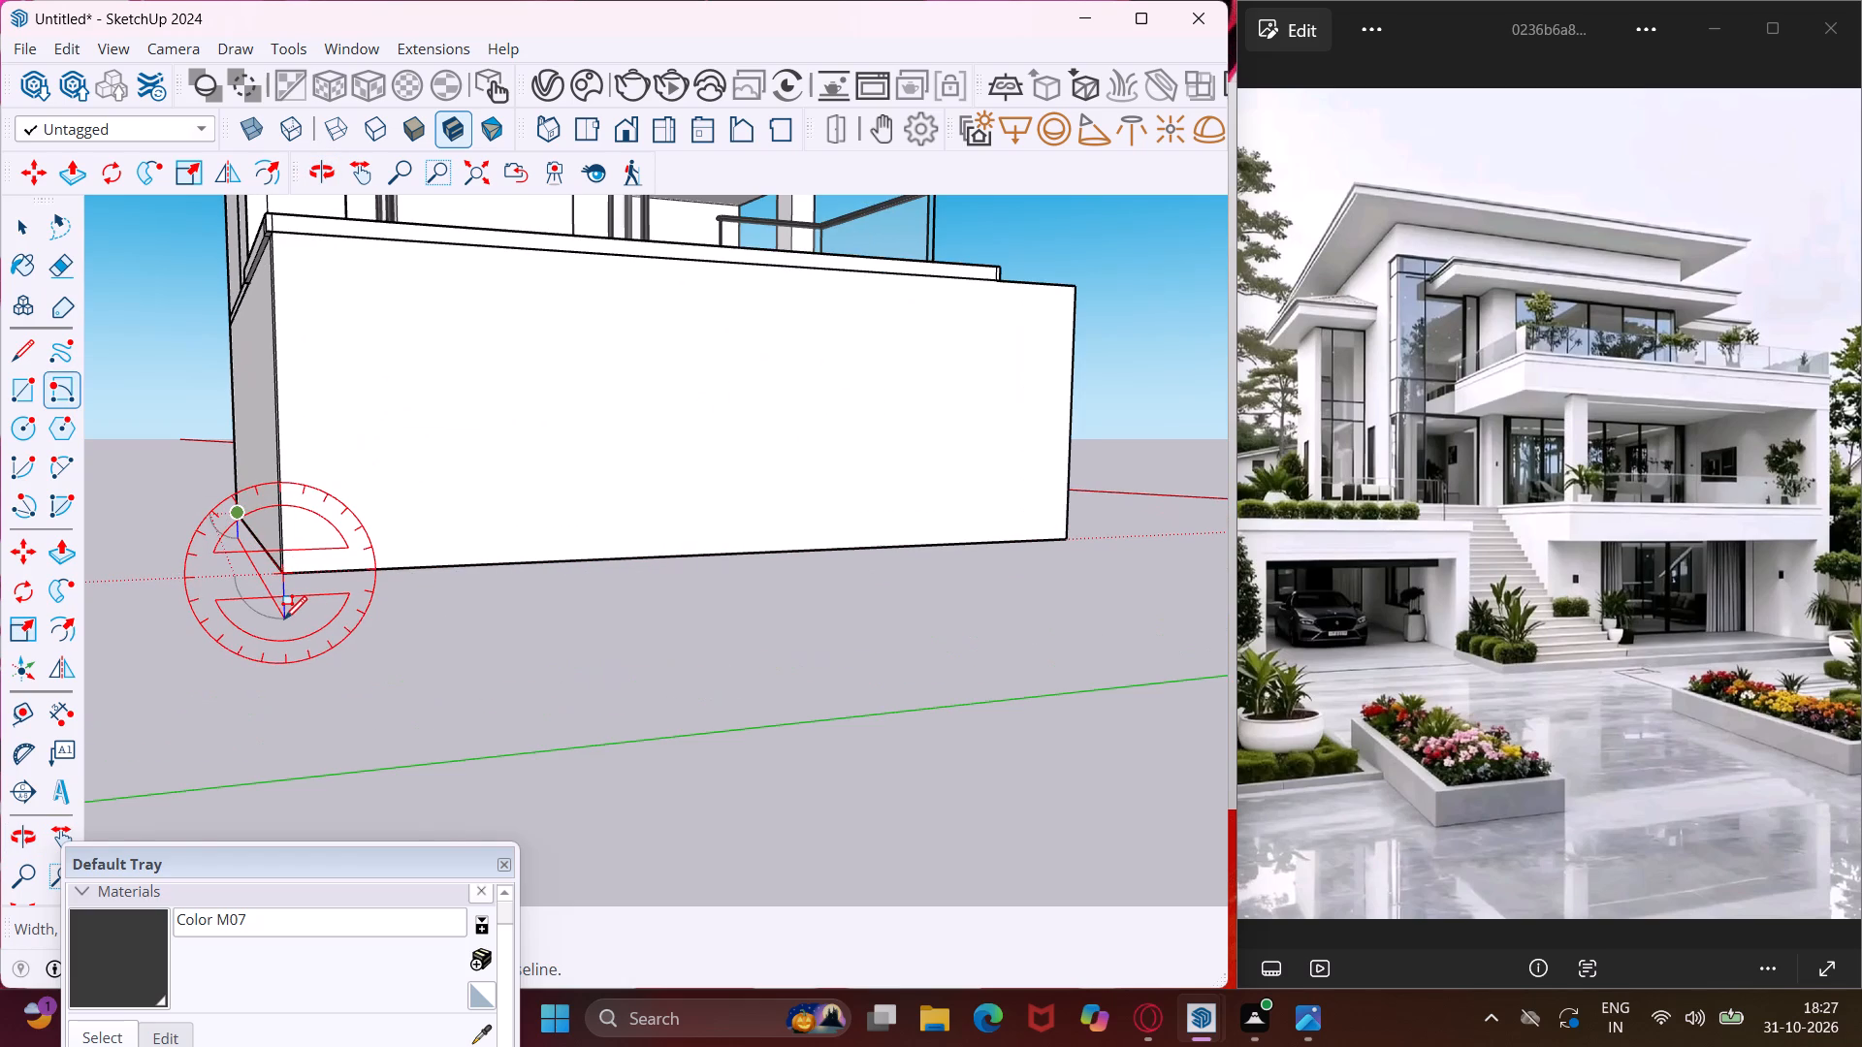
text(2')
key(Return)
key(Escape)
key(space)
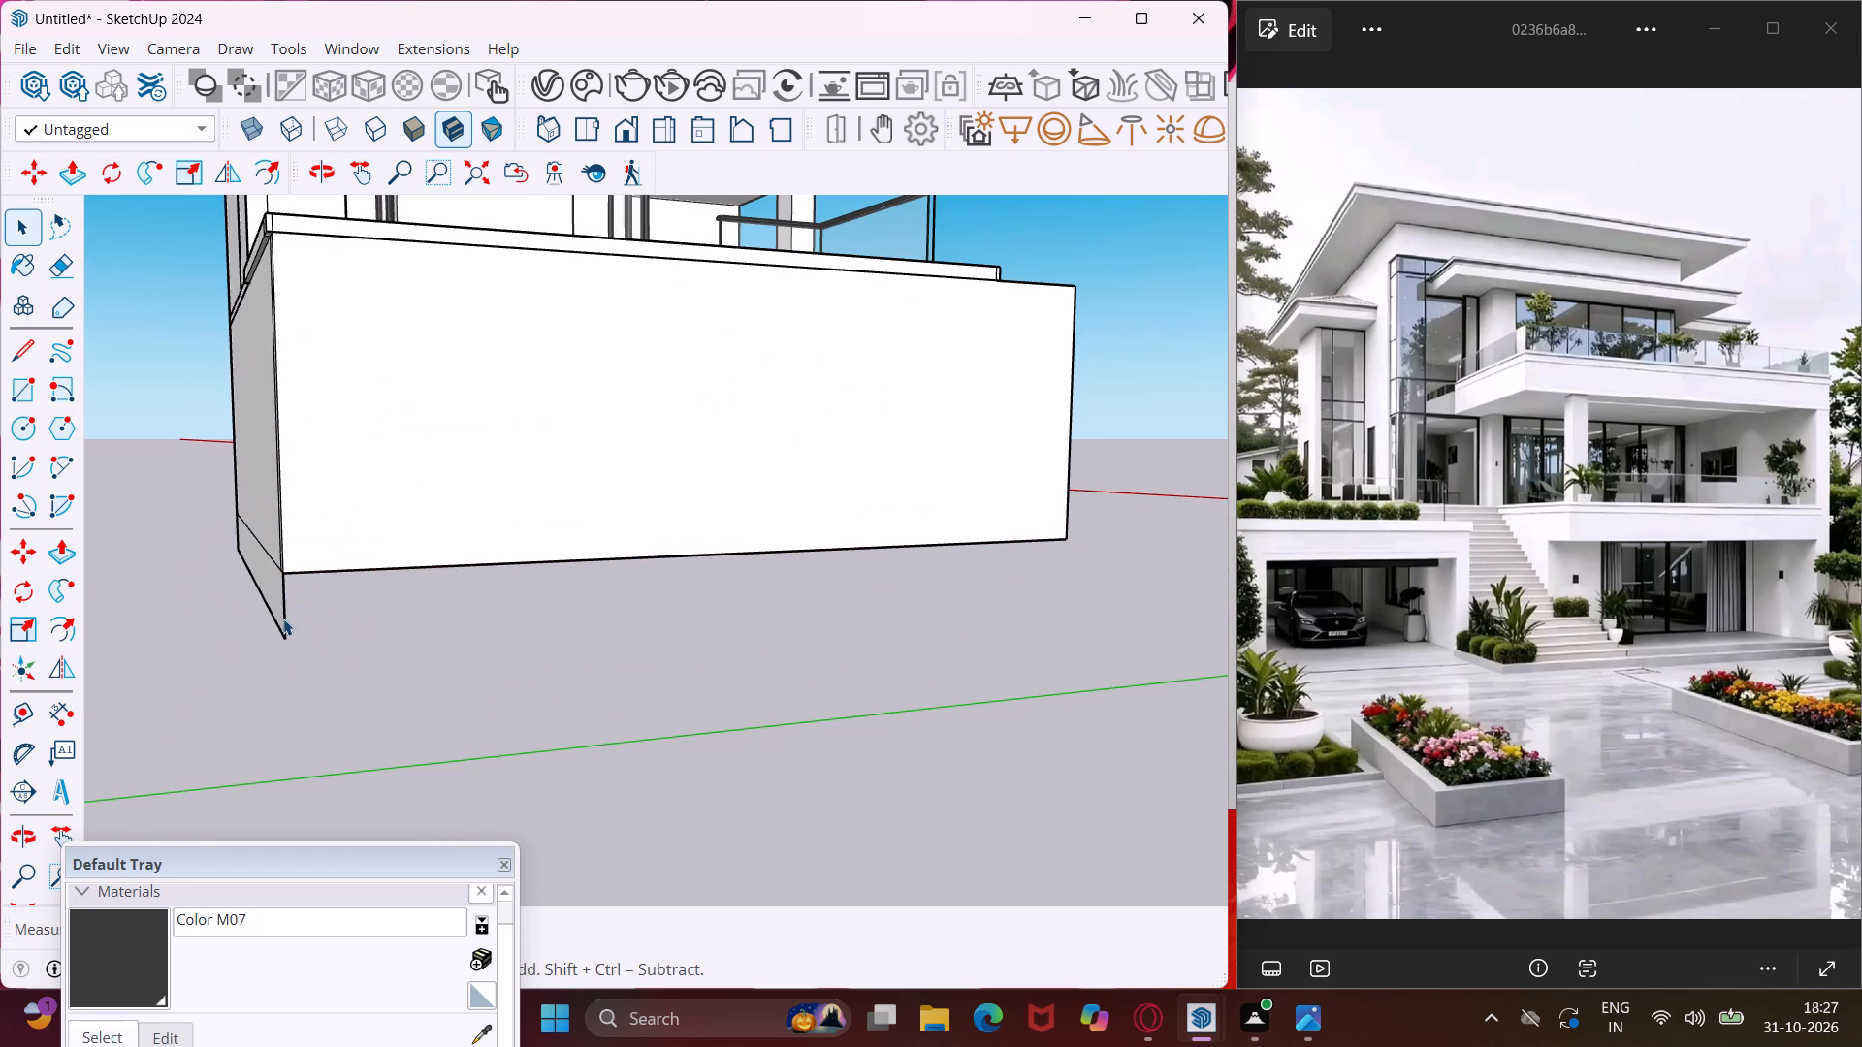
Extrude the hanging rectangle forward under the whole villa and past the garage front to form a base slab.
middle_drag(283, 619, 172, 614)
scroll(214, 584, up, 3)
click(214, 584)
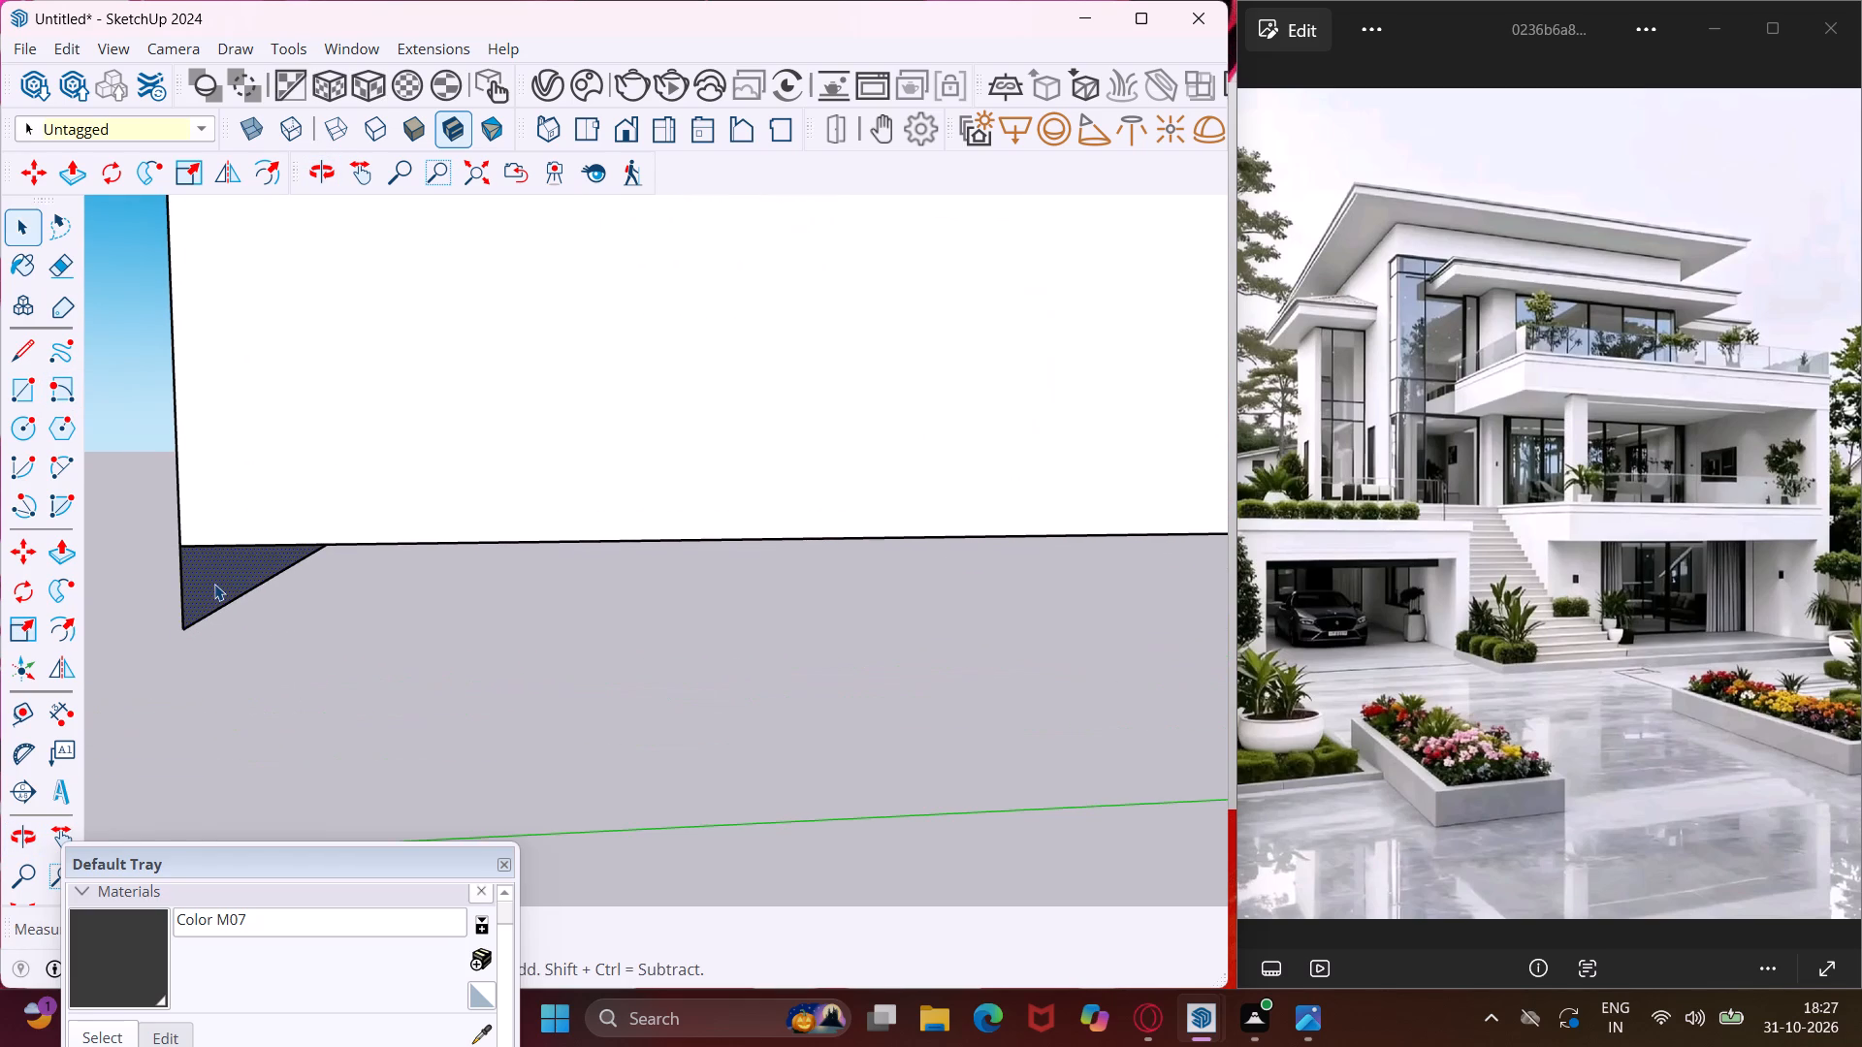
key(p)
click(214, 584)
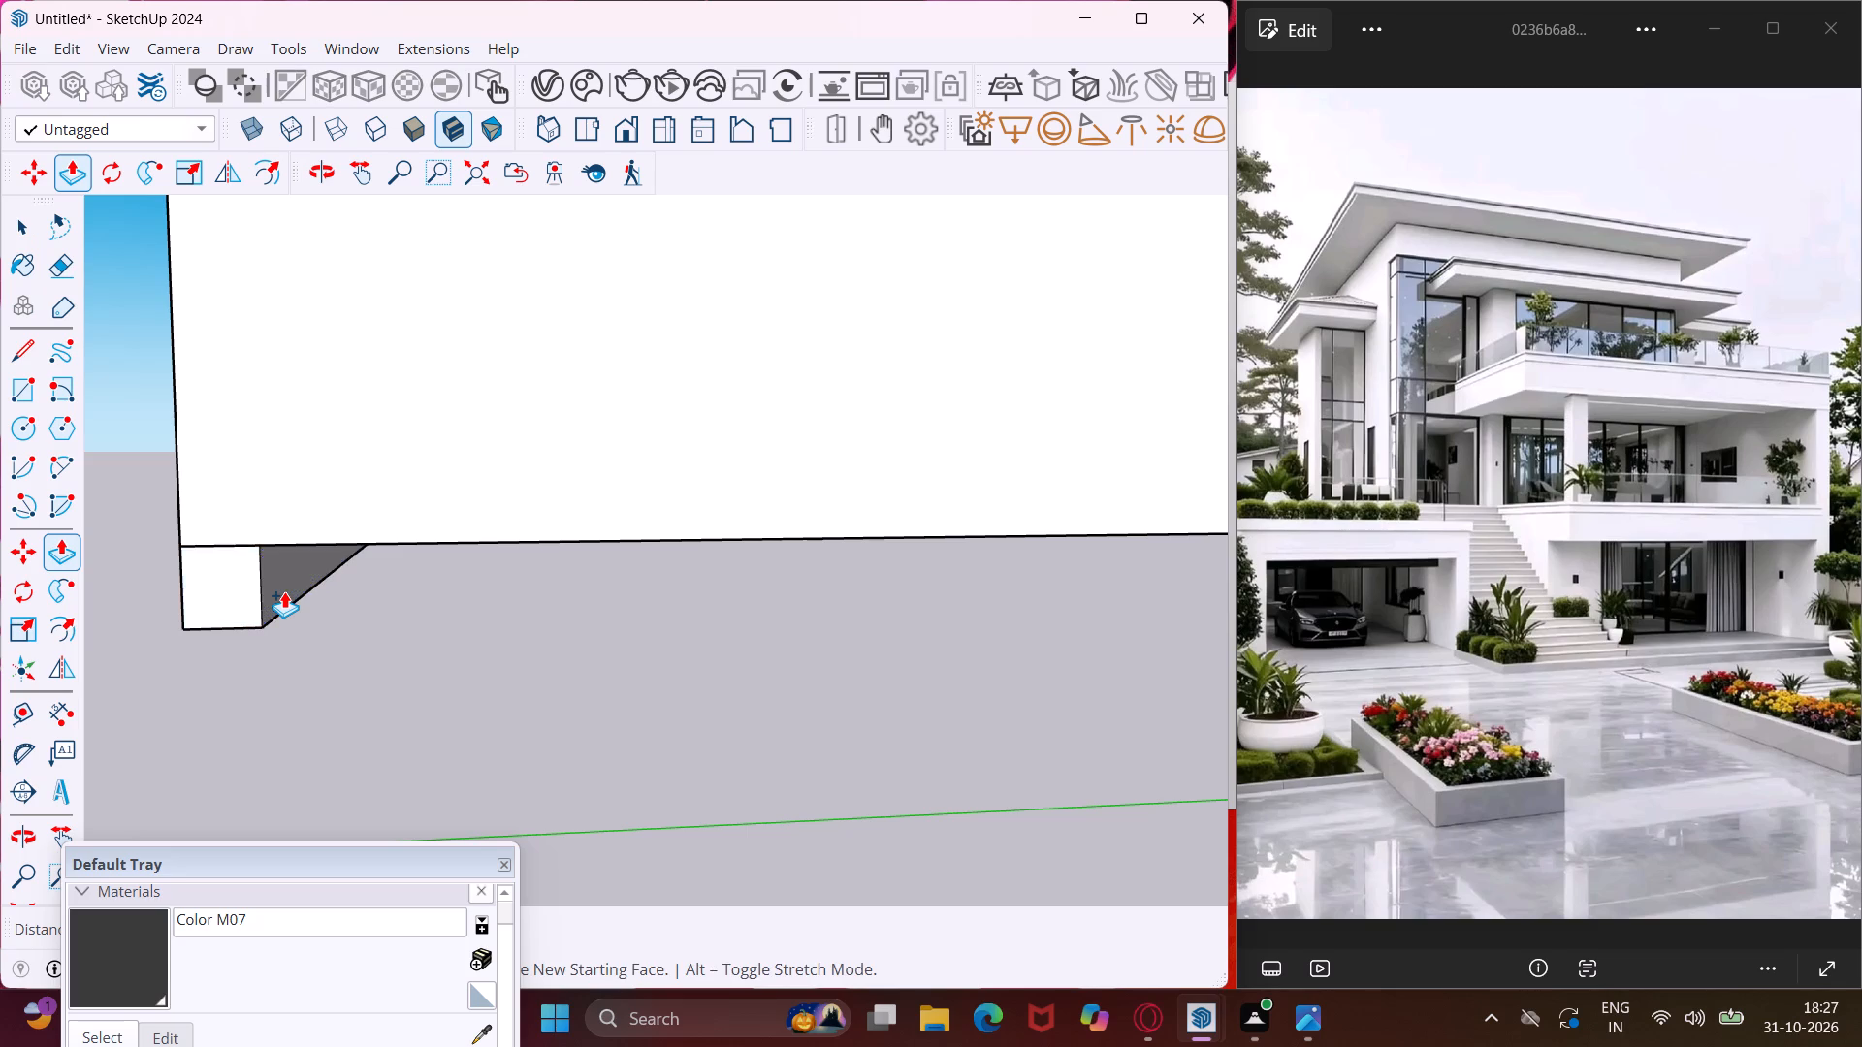
scroll(284, 591, down, 8)
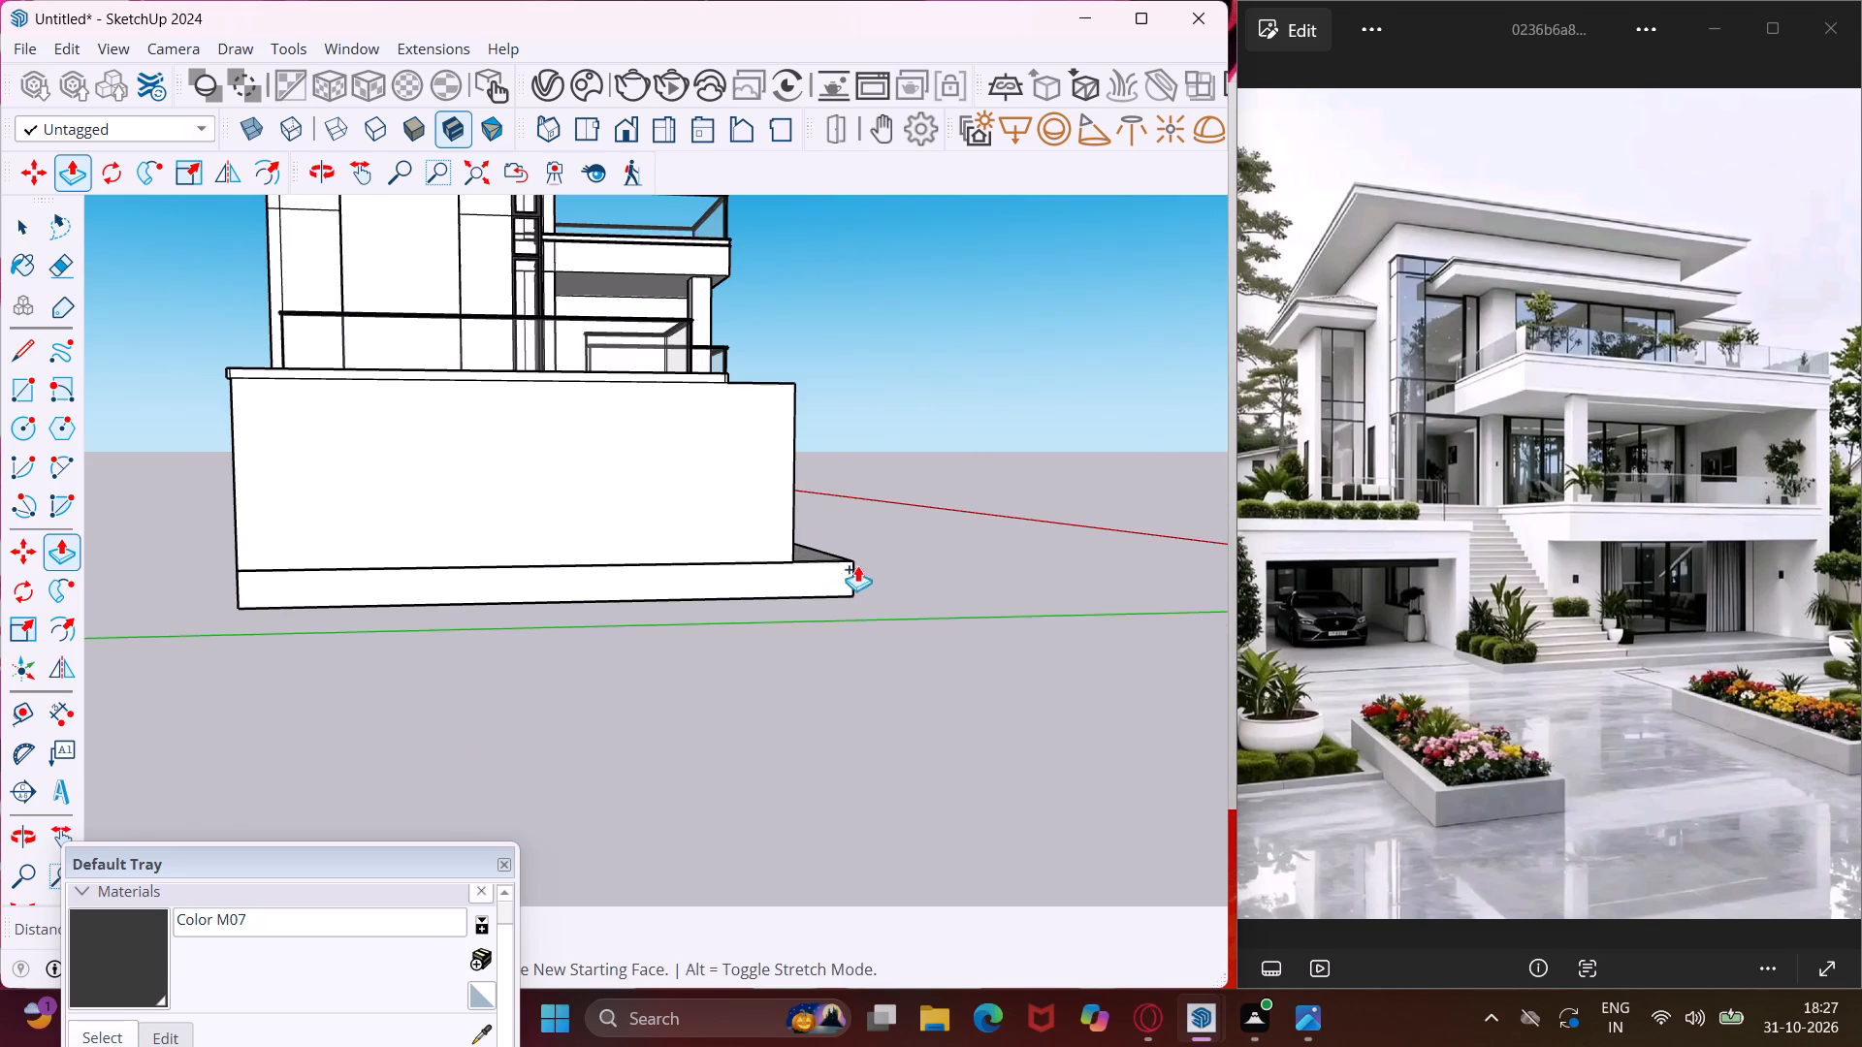
click(926, 569)
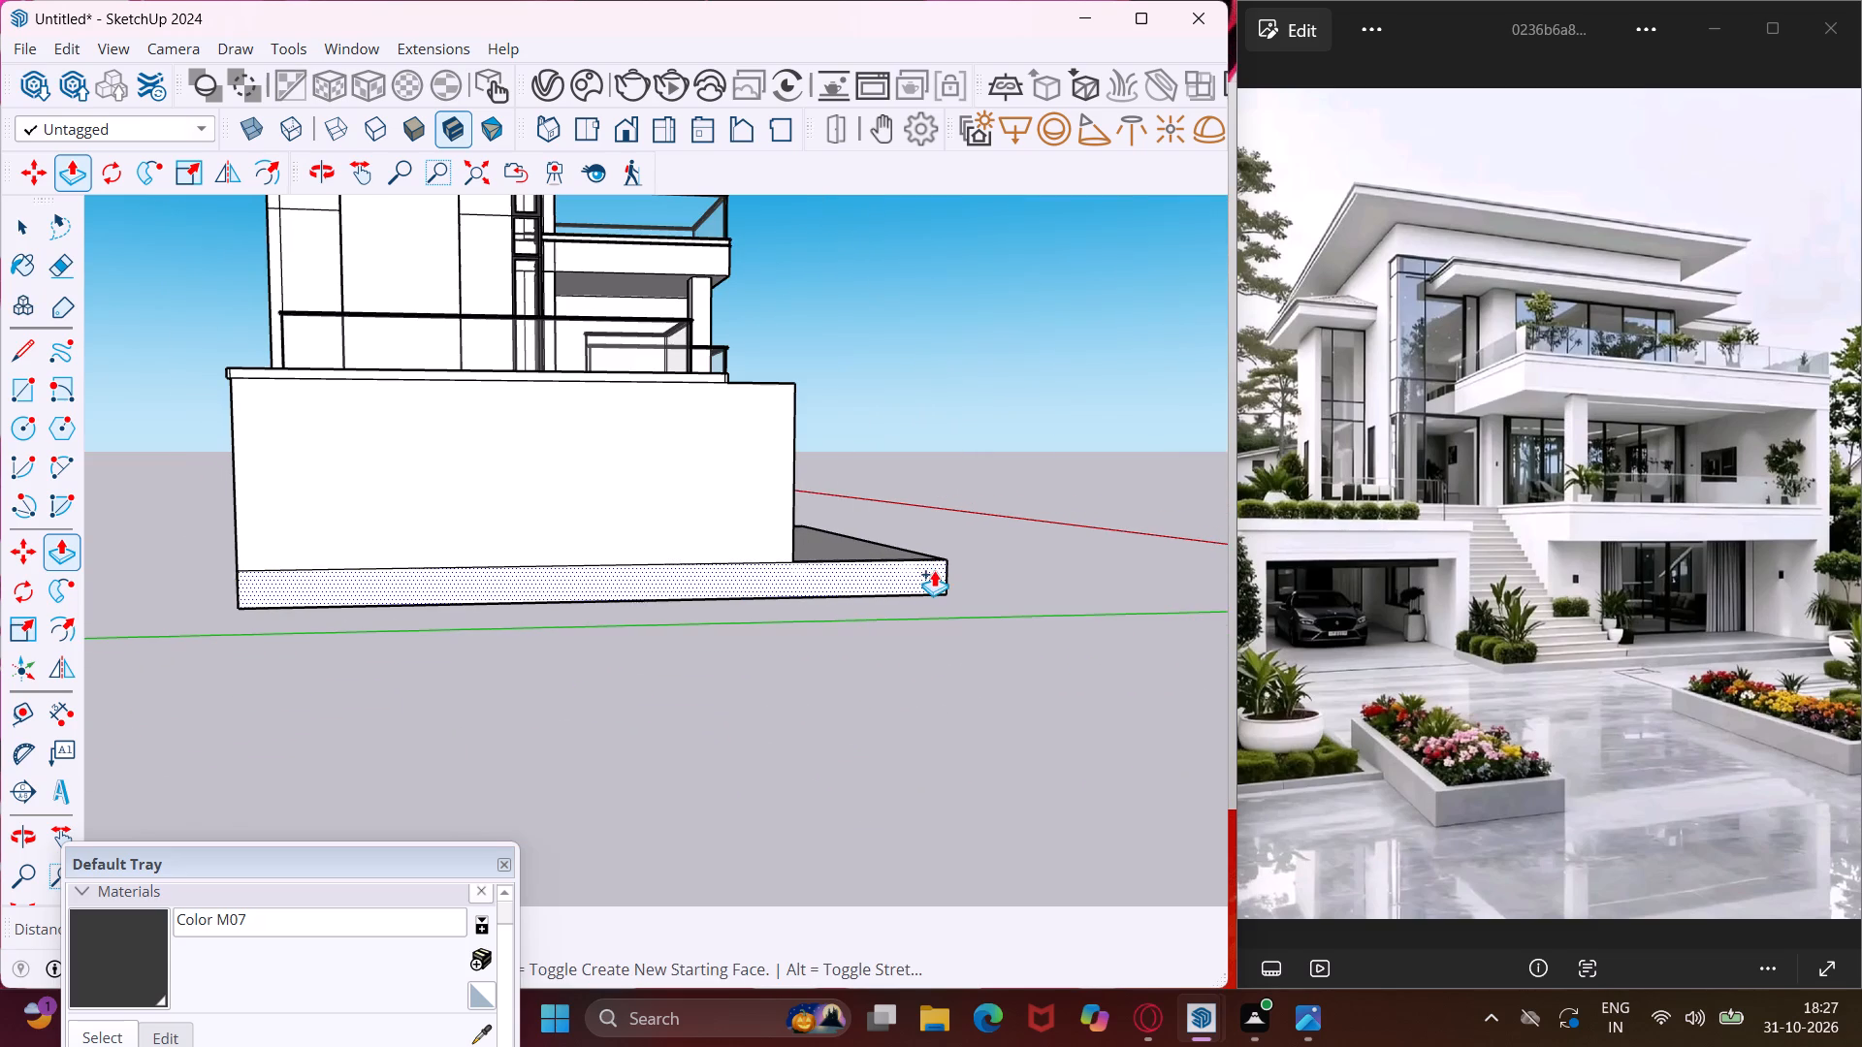
key(Escape)
key(space)
Erase the extra edge running across the slab's top near its garage-side border, in front of the garage.
middle_drag(940, 567, 809, 635)
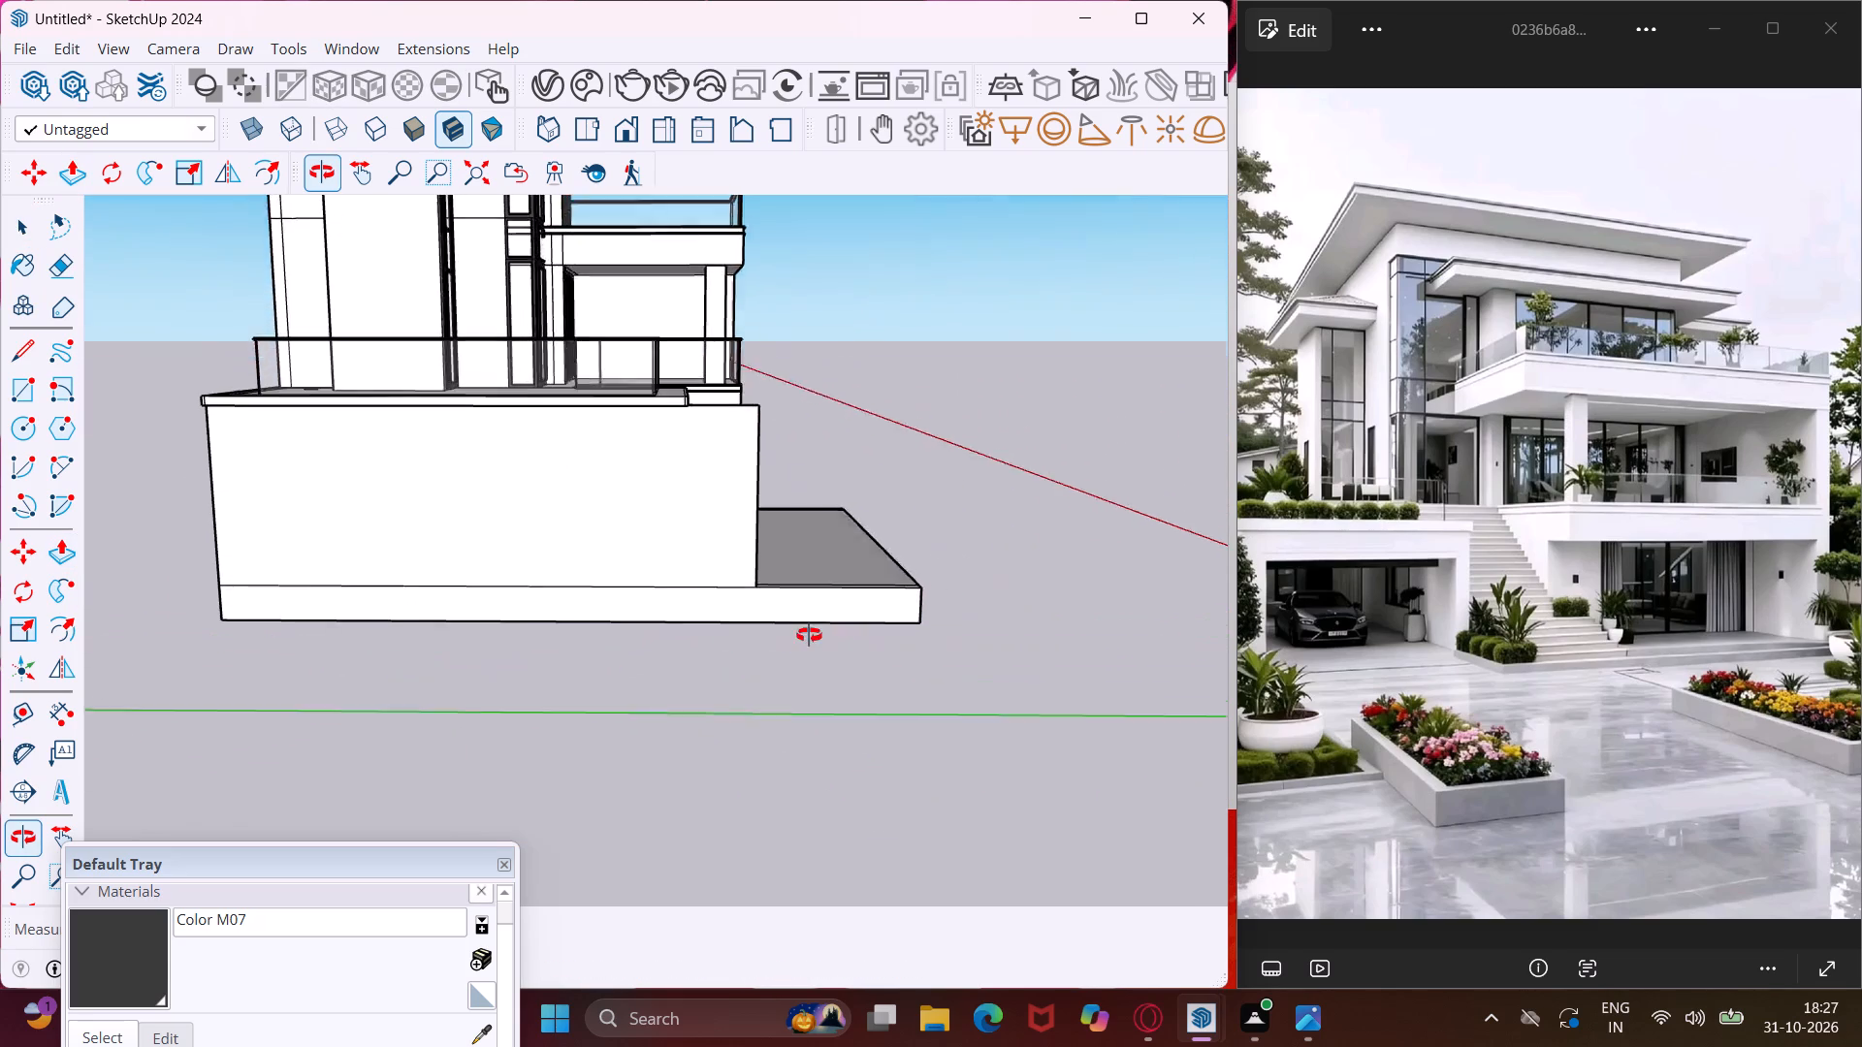
middle_drag(809, 635, 800, 637)
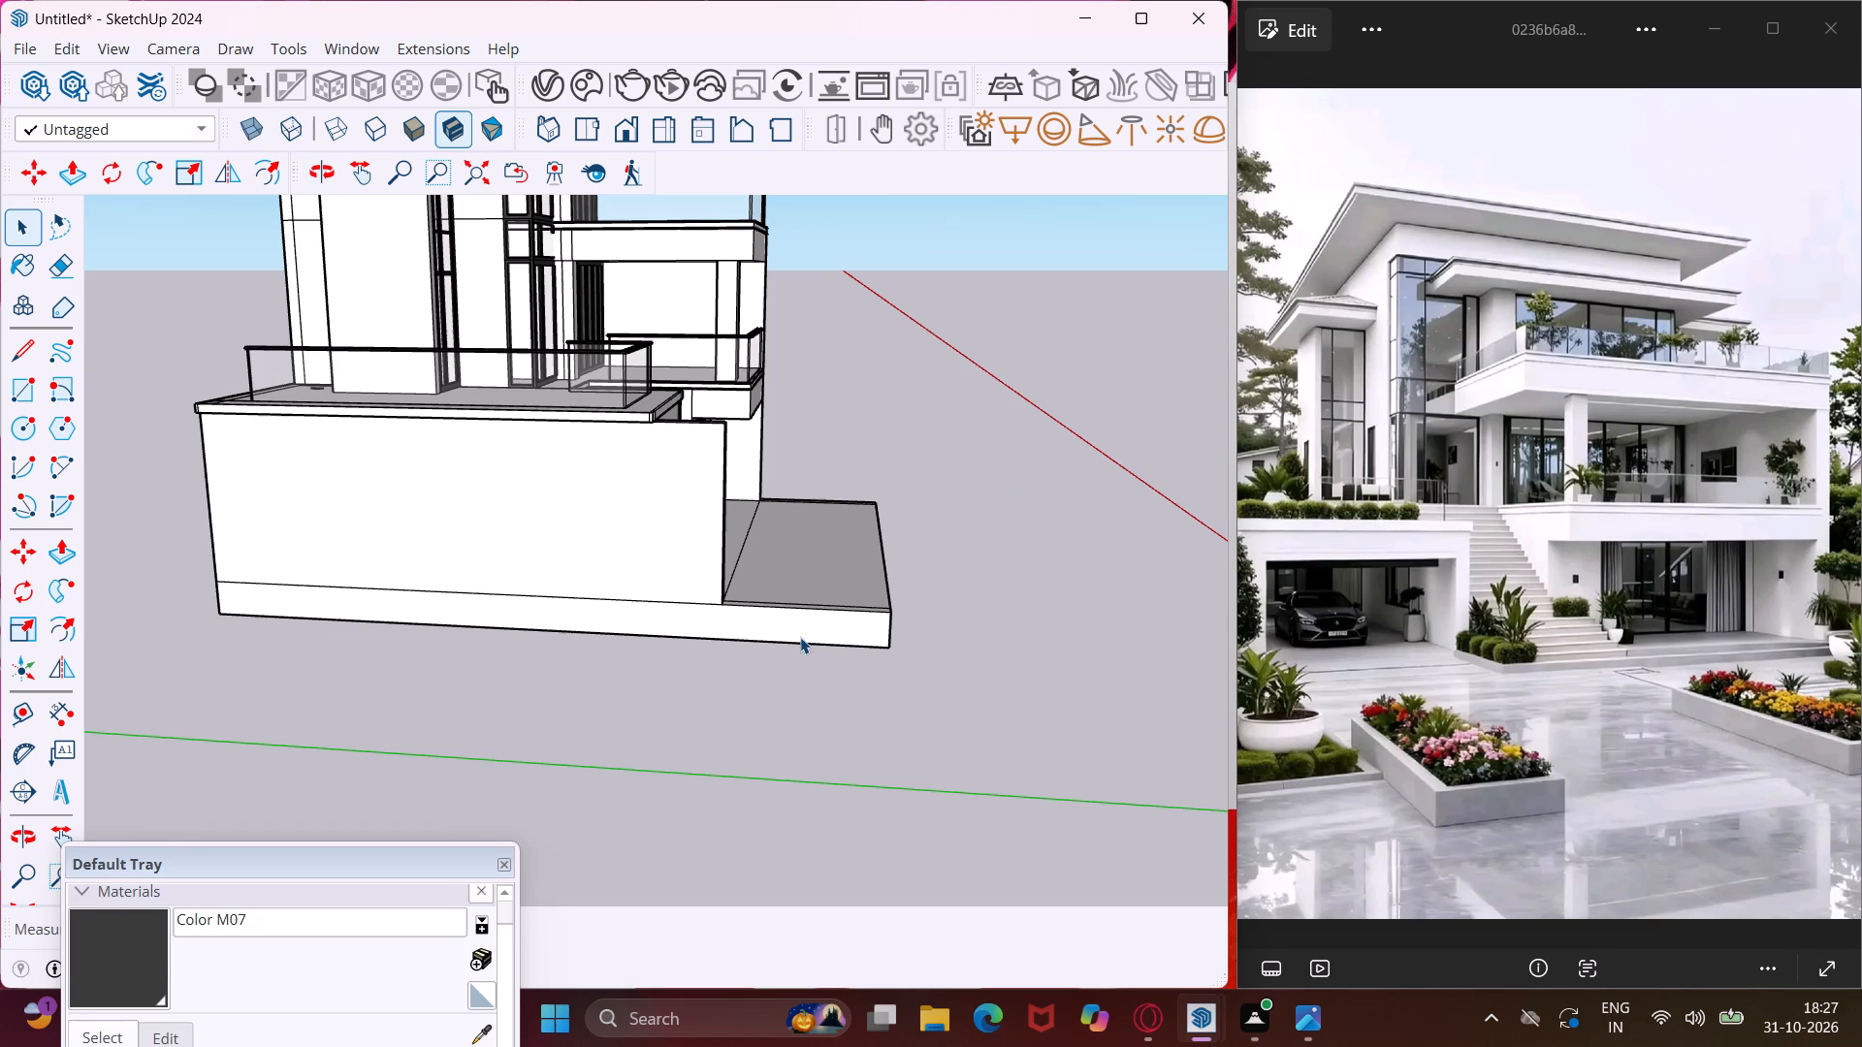
scroll(817, 588, up, 3)
middle_drag(817, 588, 785, 696)
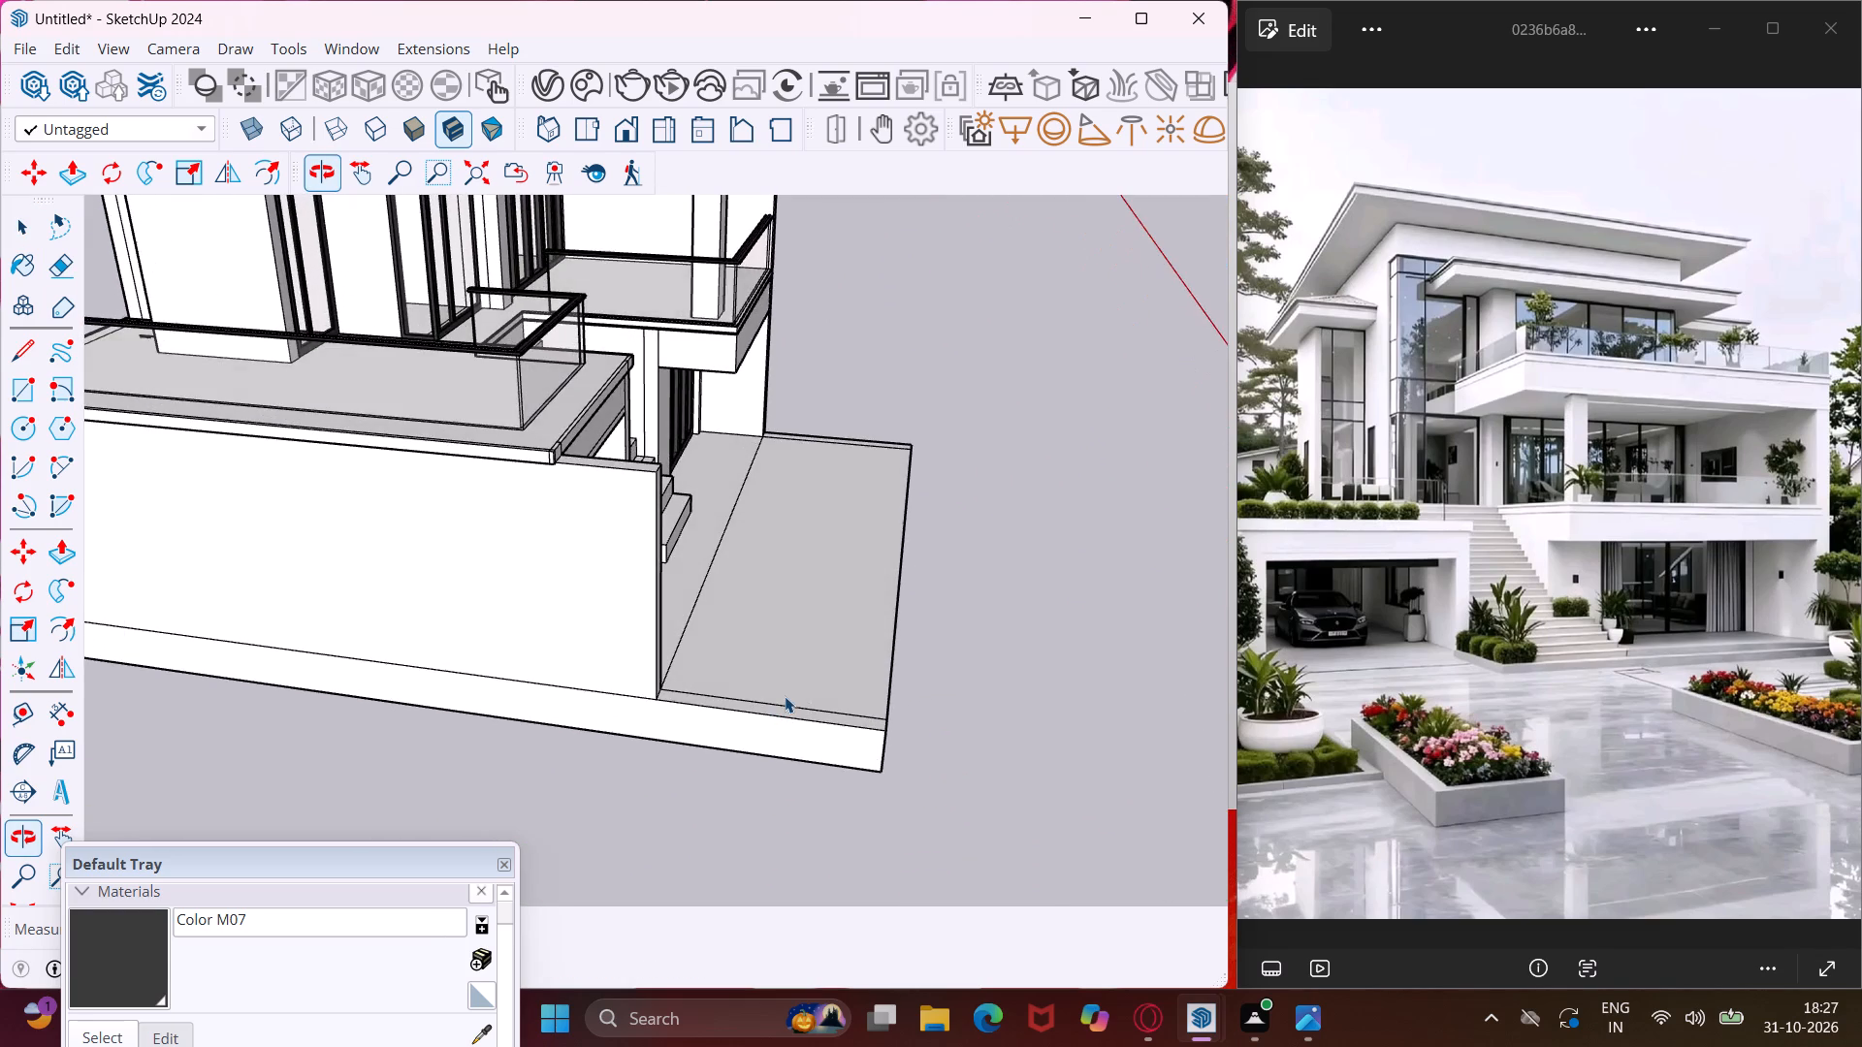
scroll(780, 694, up, 8)
key(e)
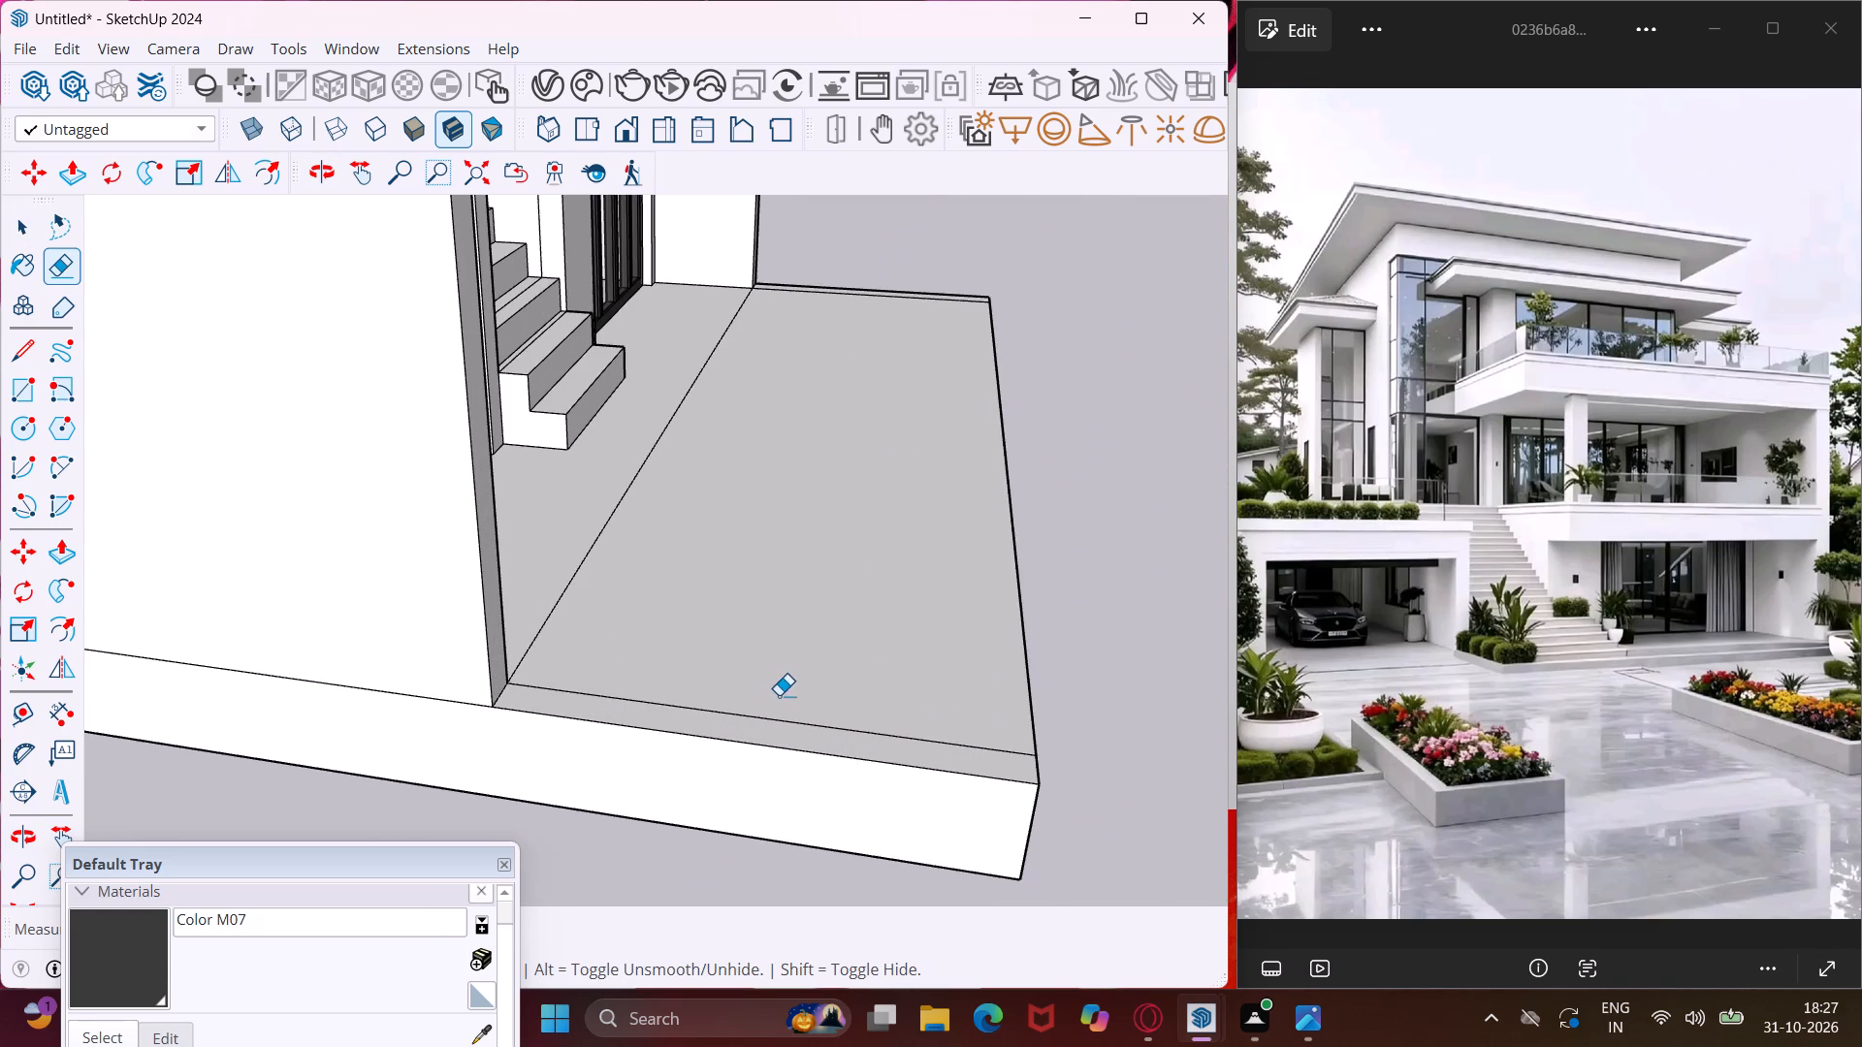
click(784, 724)
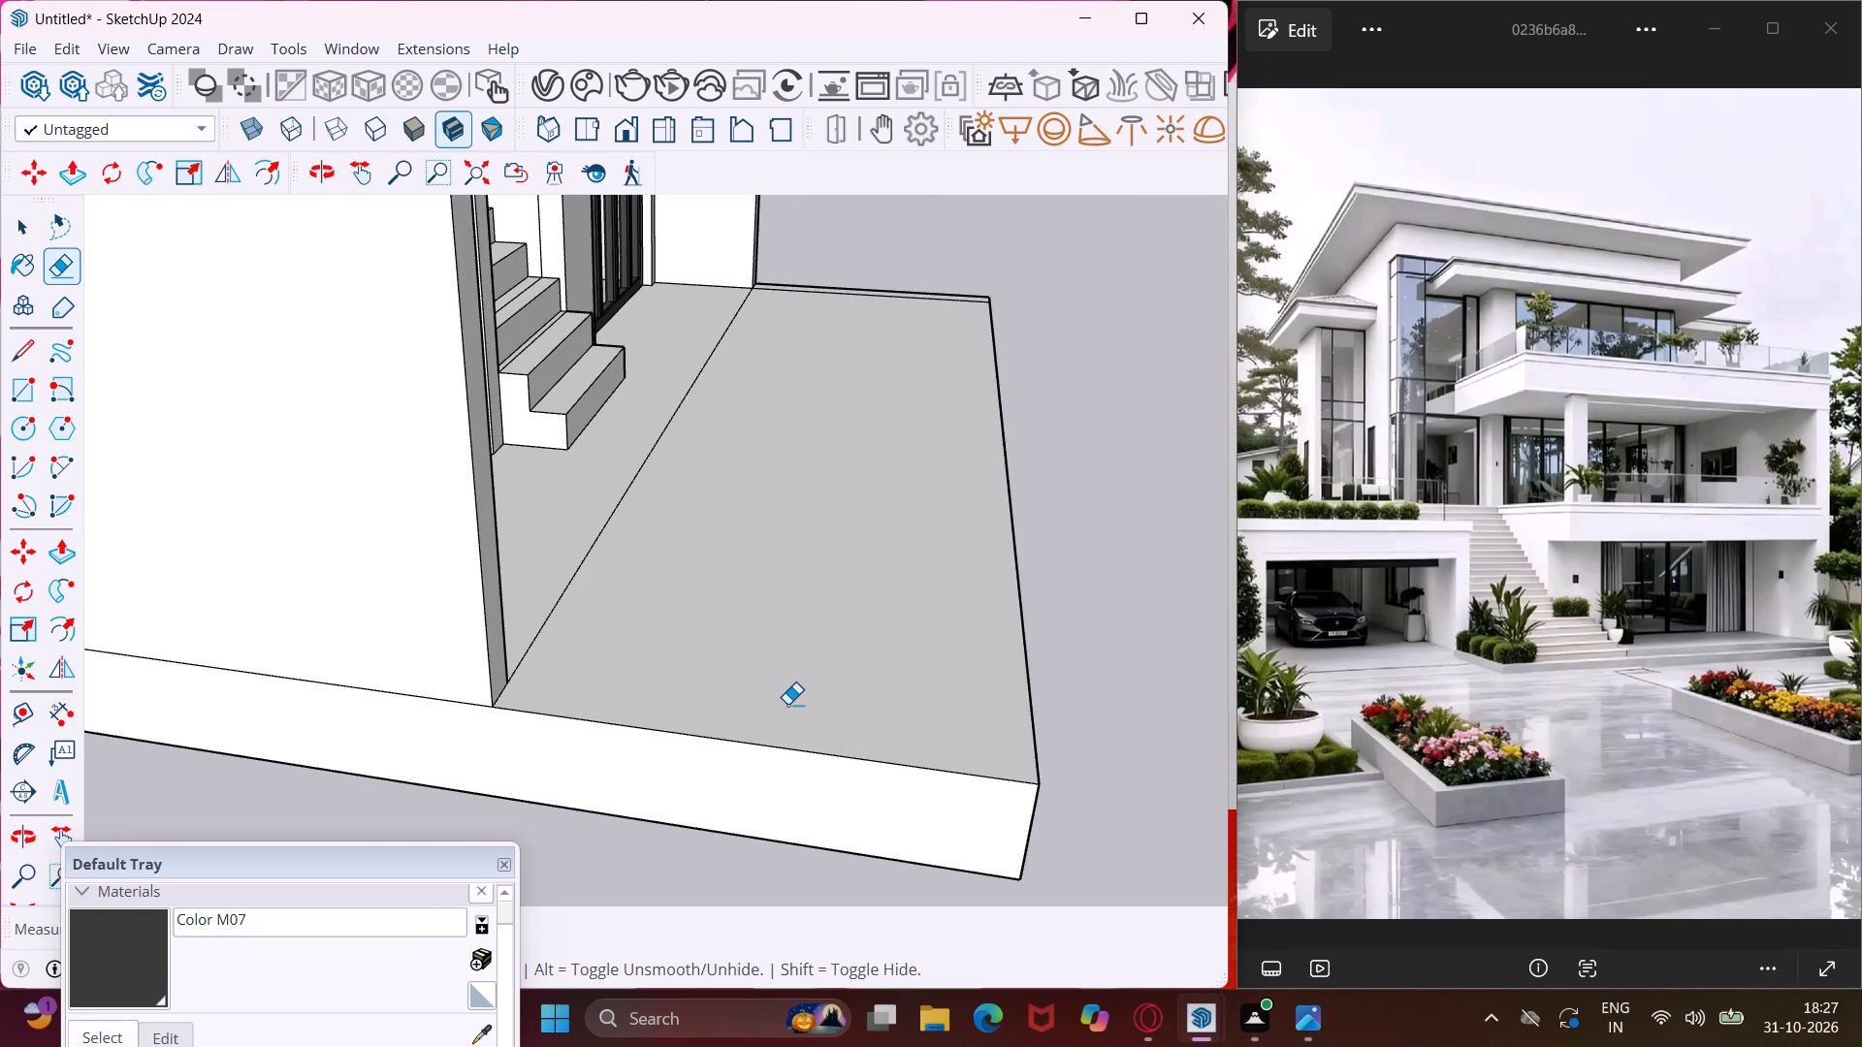
Erase the two leftover edges on the base slab's top, beside the villa's end wall and across the front of the stairs.
middle_drag(852, 331, 464, 533)
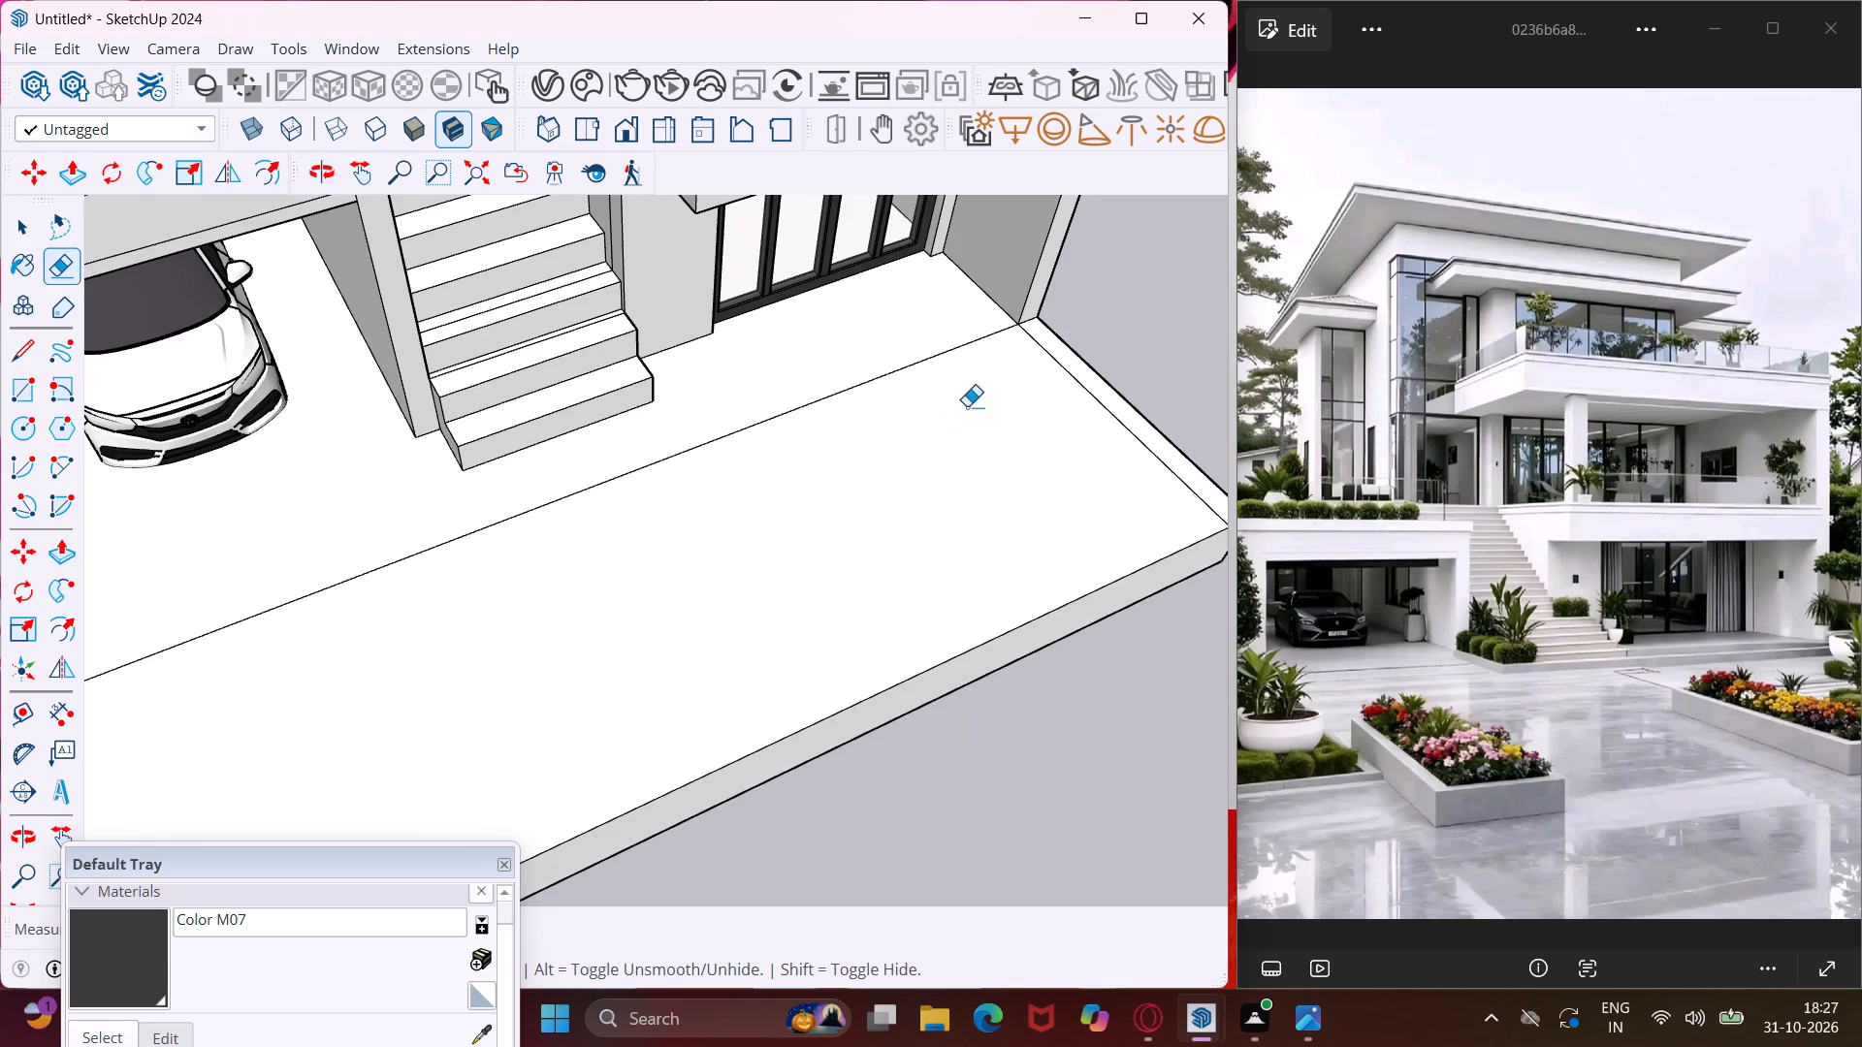
scroll(997, 370, up, 4)
click(1057, 338)
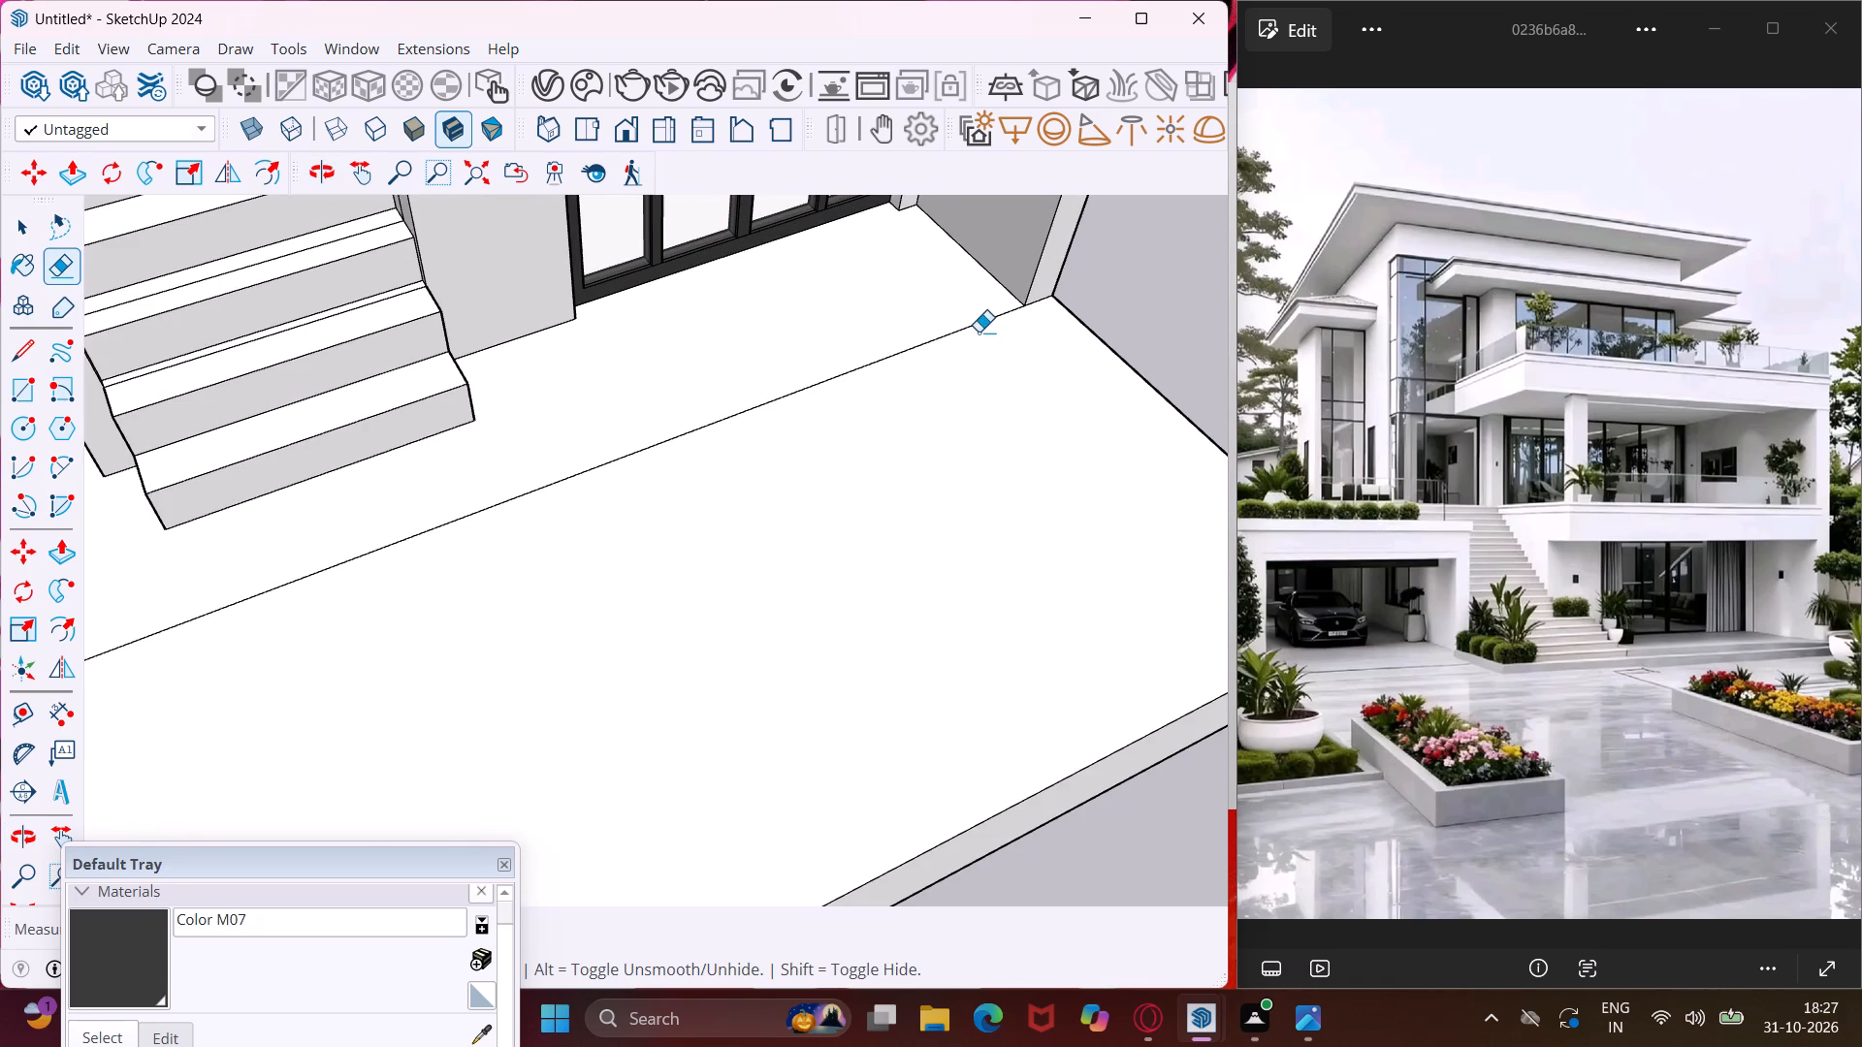
click(970, 330)
scroll(823, 427, down, 7)
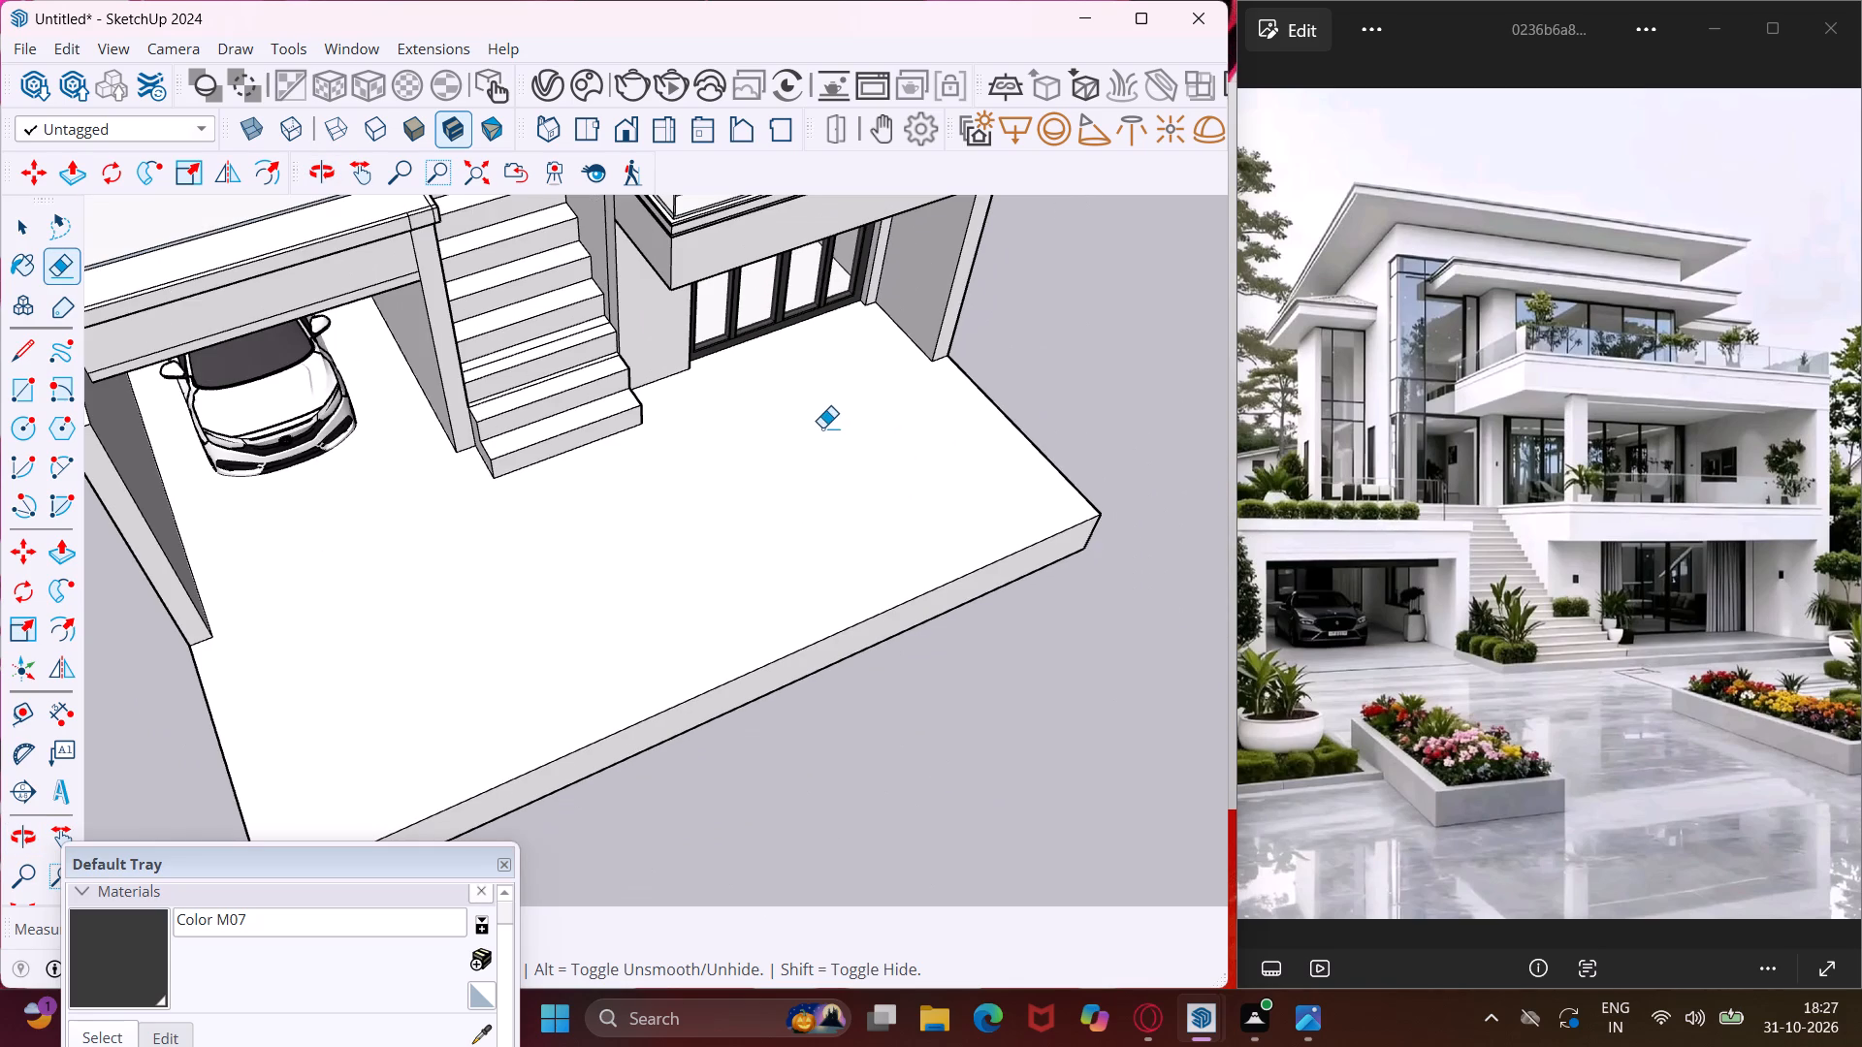
key(Escape)
key(space)
Open the Chaos Cosmos asset browser and clear the "glass" search.
scroll(577, 601, down, 3)
middle_drag(577, 601, 561, 546)
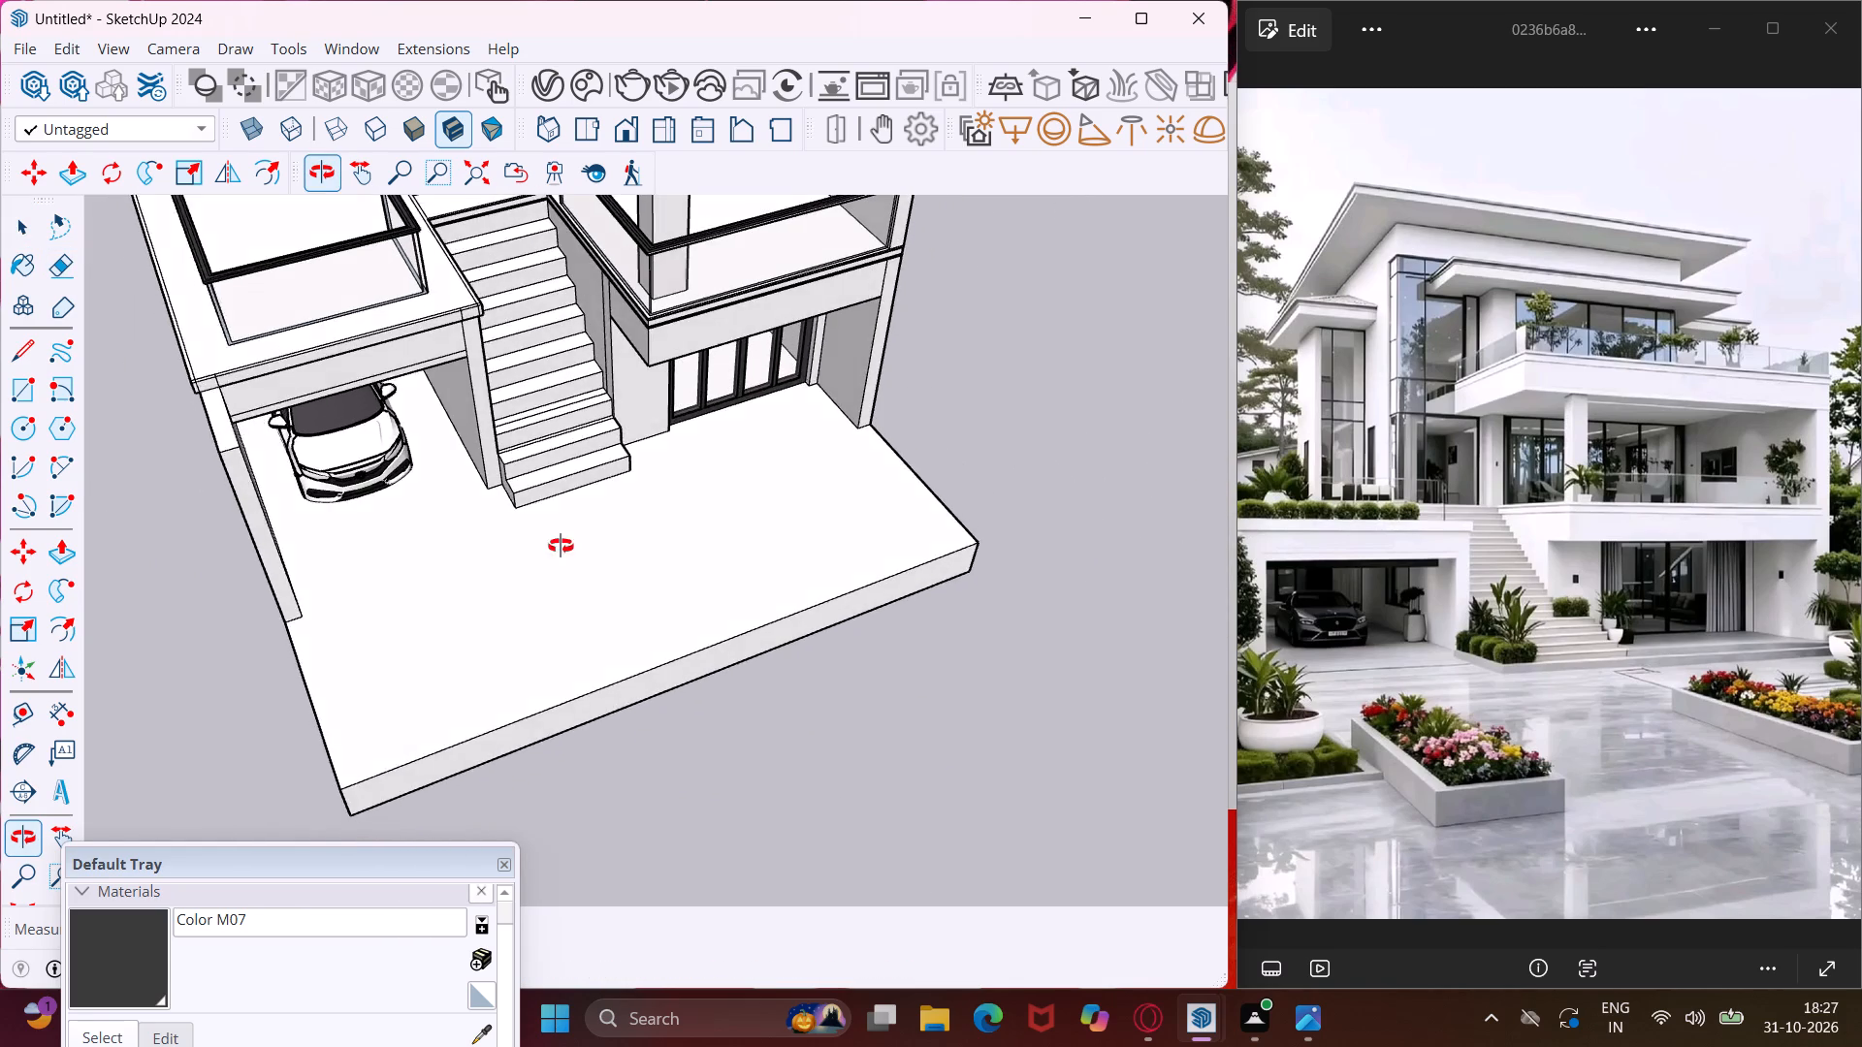
middle_drag(561, 546, 555, 475)
scroll(555, 475, down, 7)
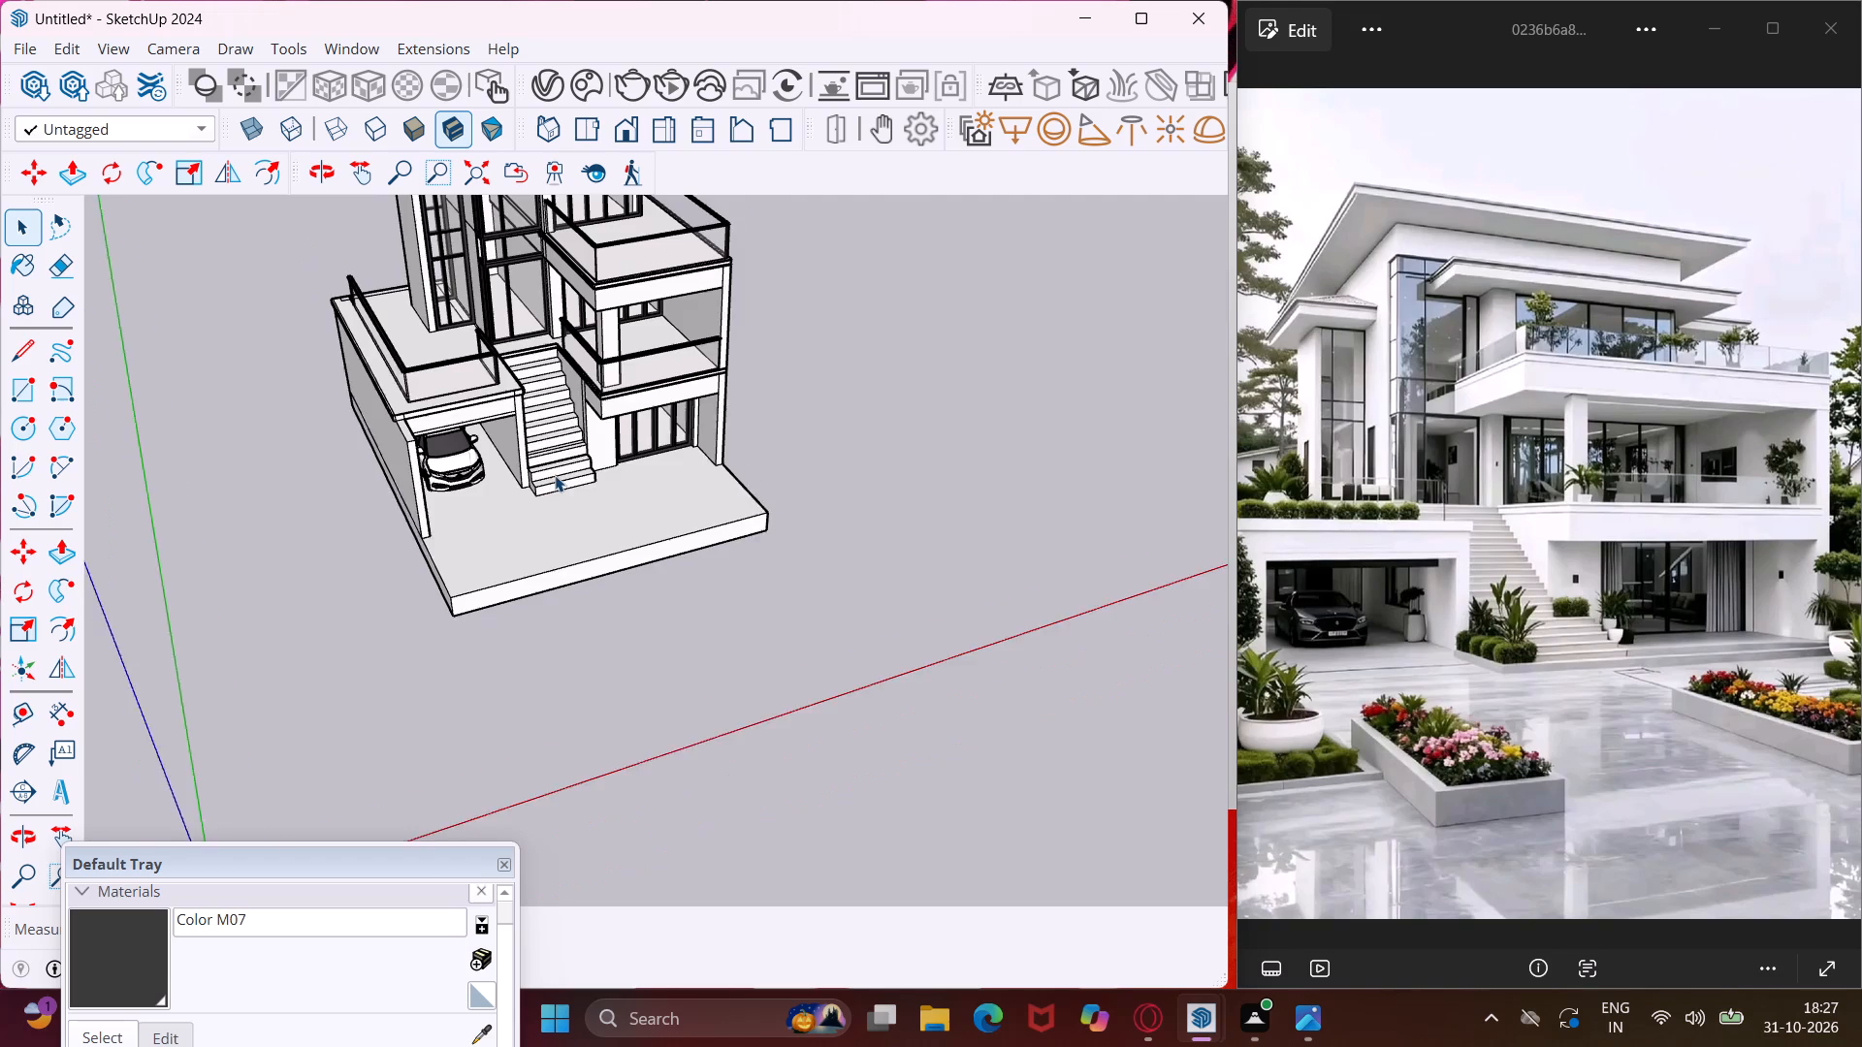
scroll(555, 475, down, 2)
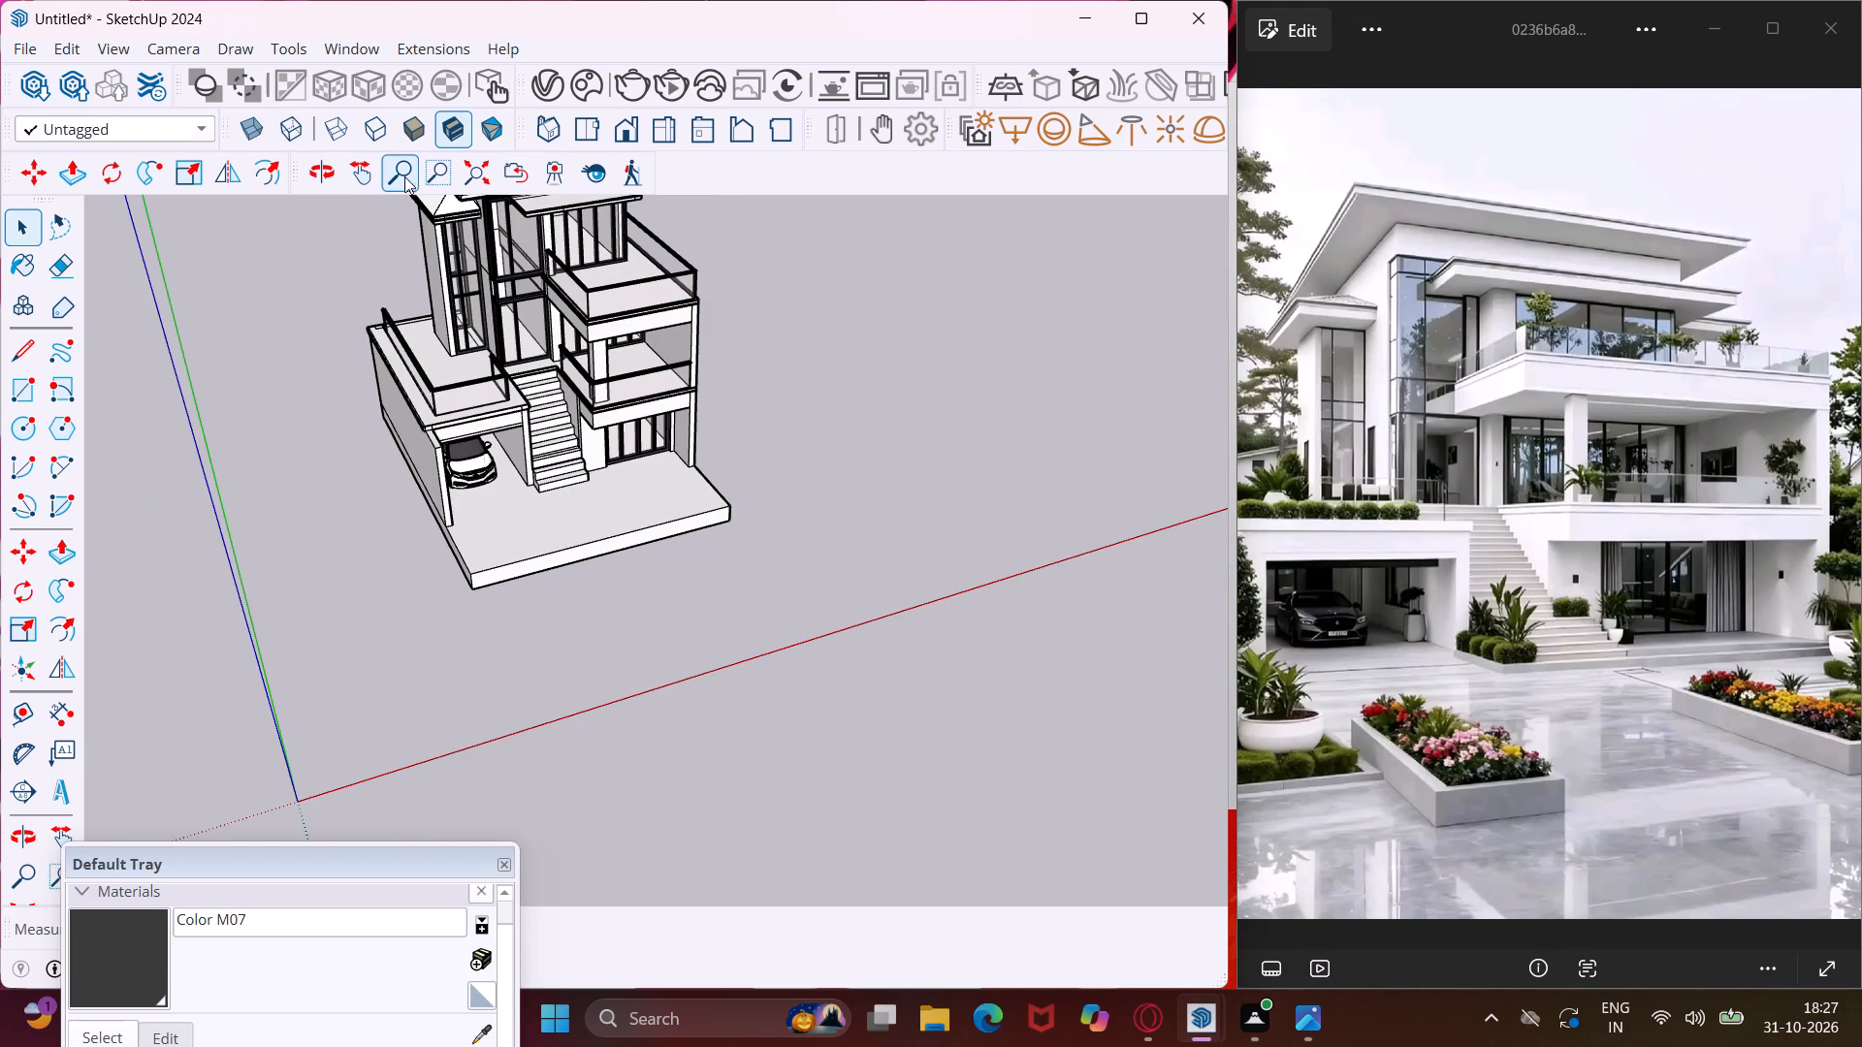
click(373, 164)
drag(466, 276, 626, 534)
scroll(722, 532, up, 8)
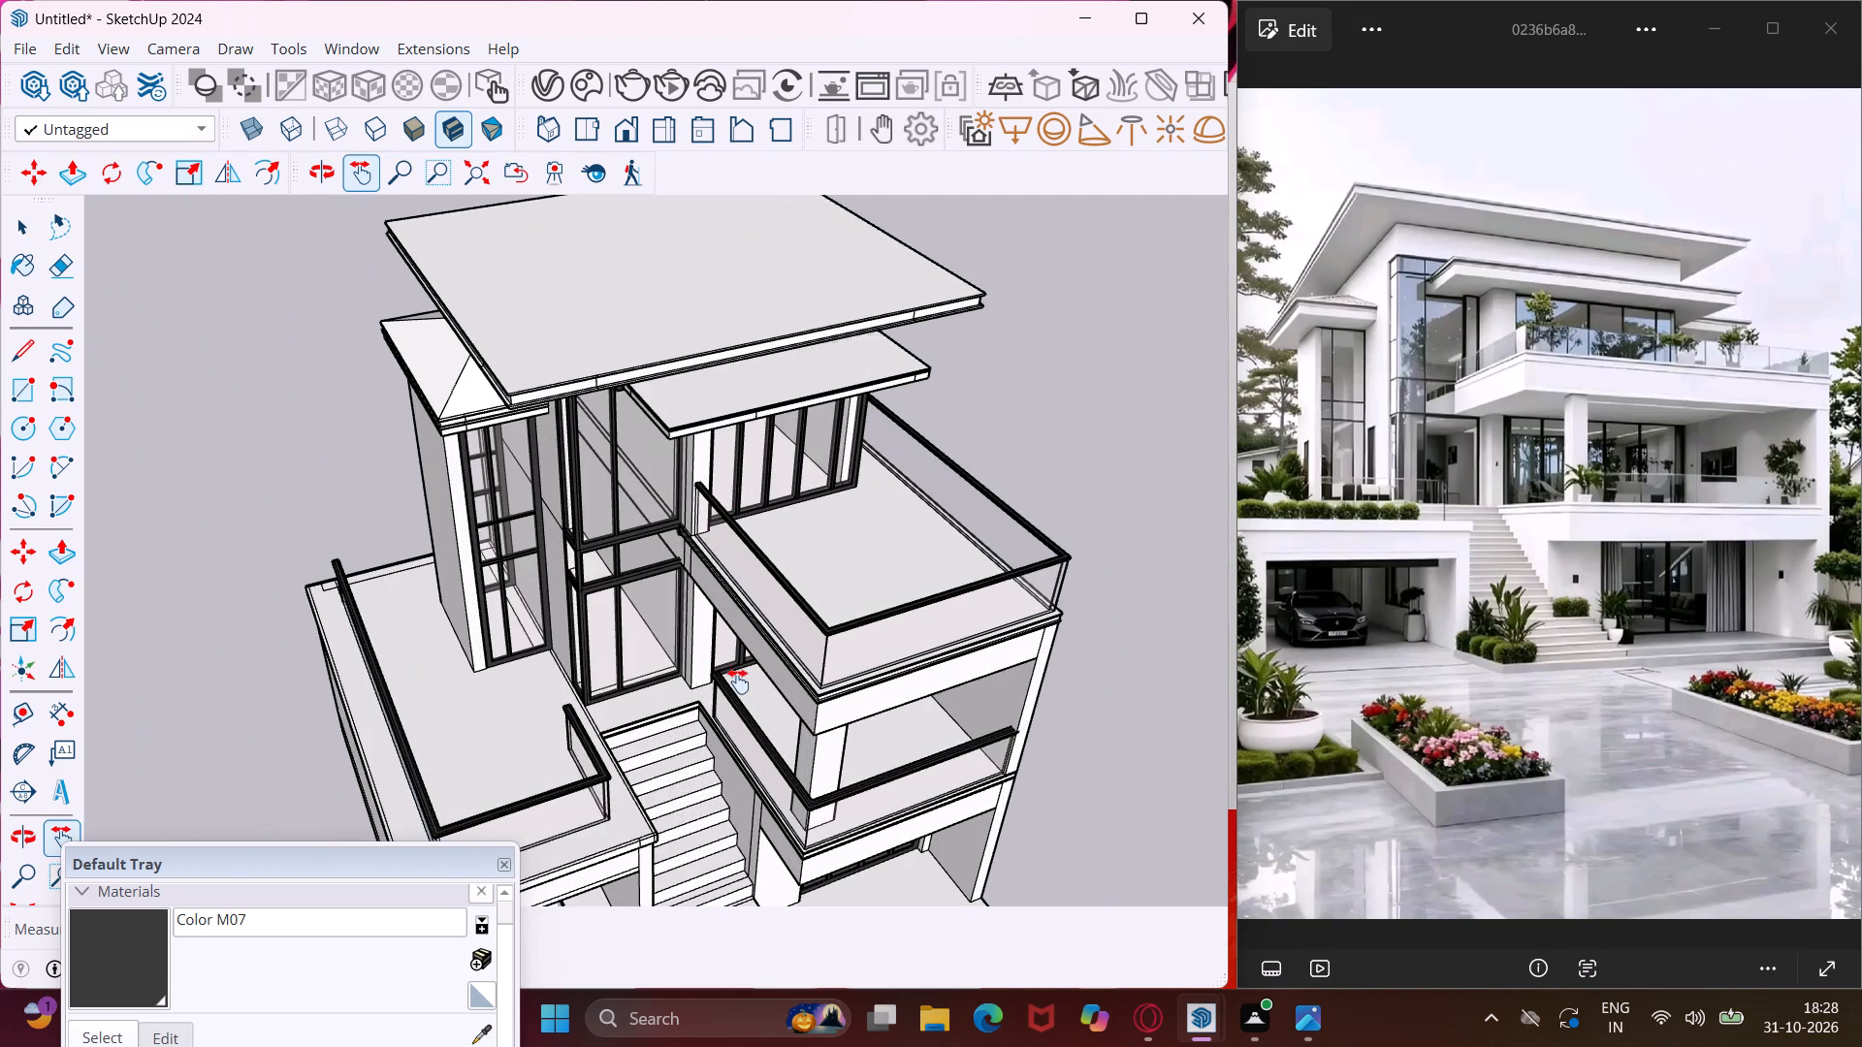
middle_drag(733, 680, 681, 623)
key(Escape)
key(space)
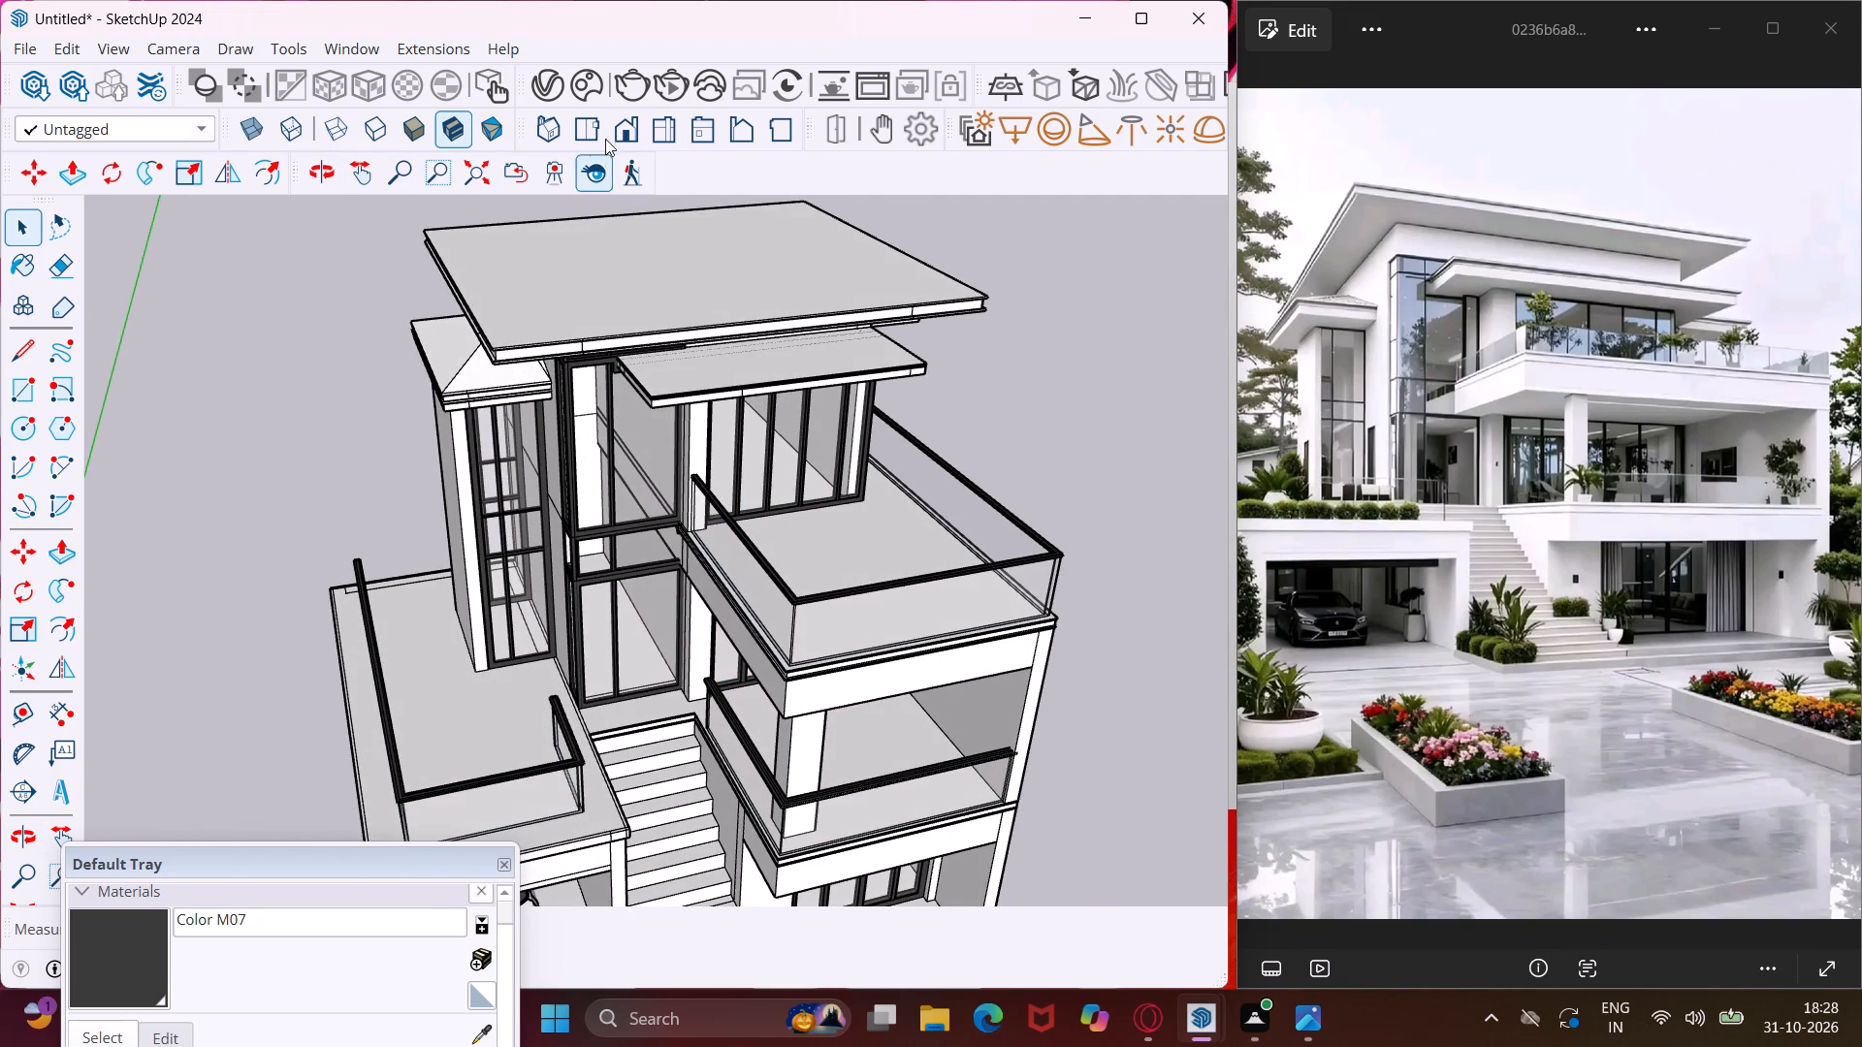
click(594, 79)
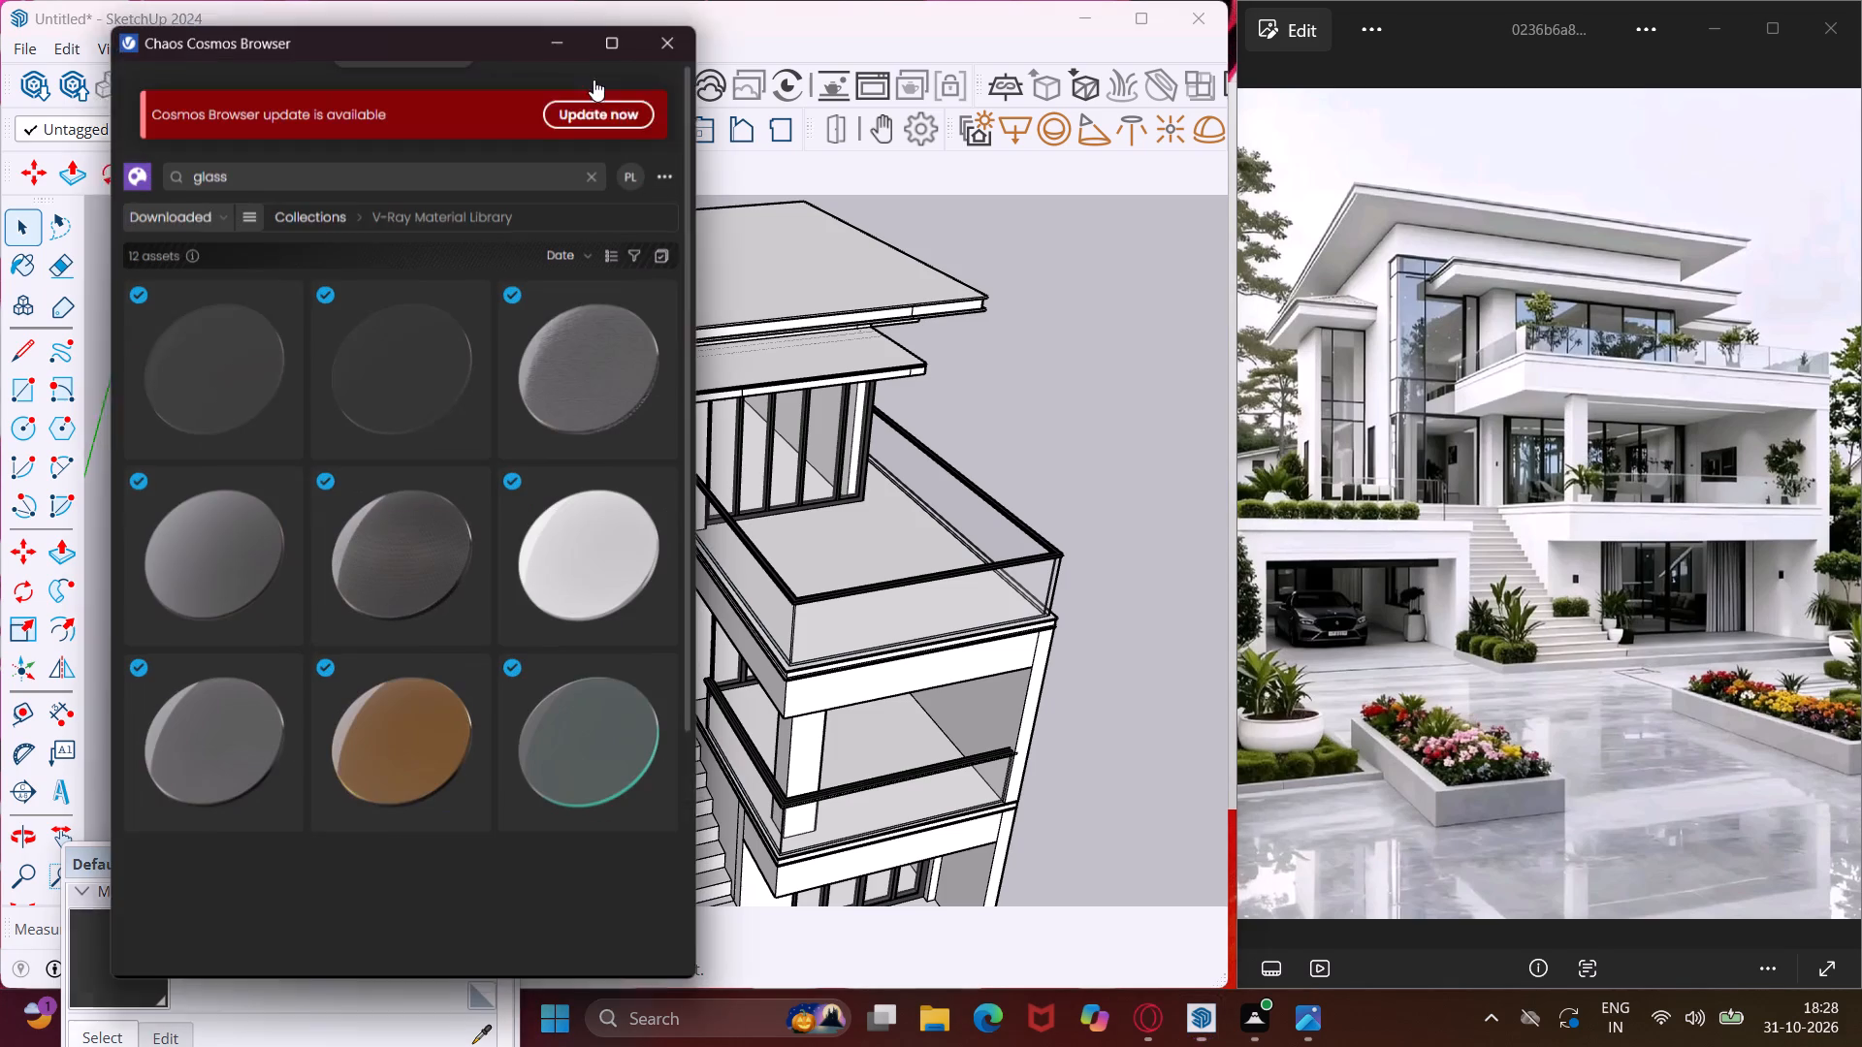
click(482, 155)
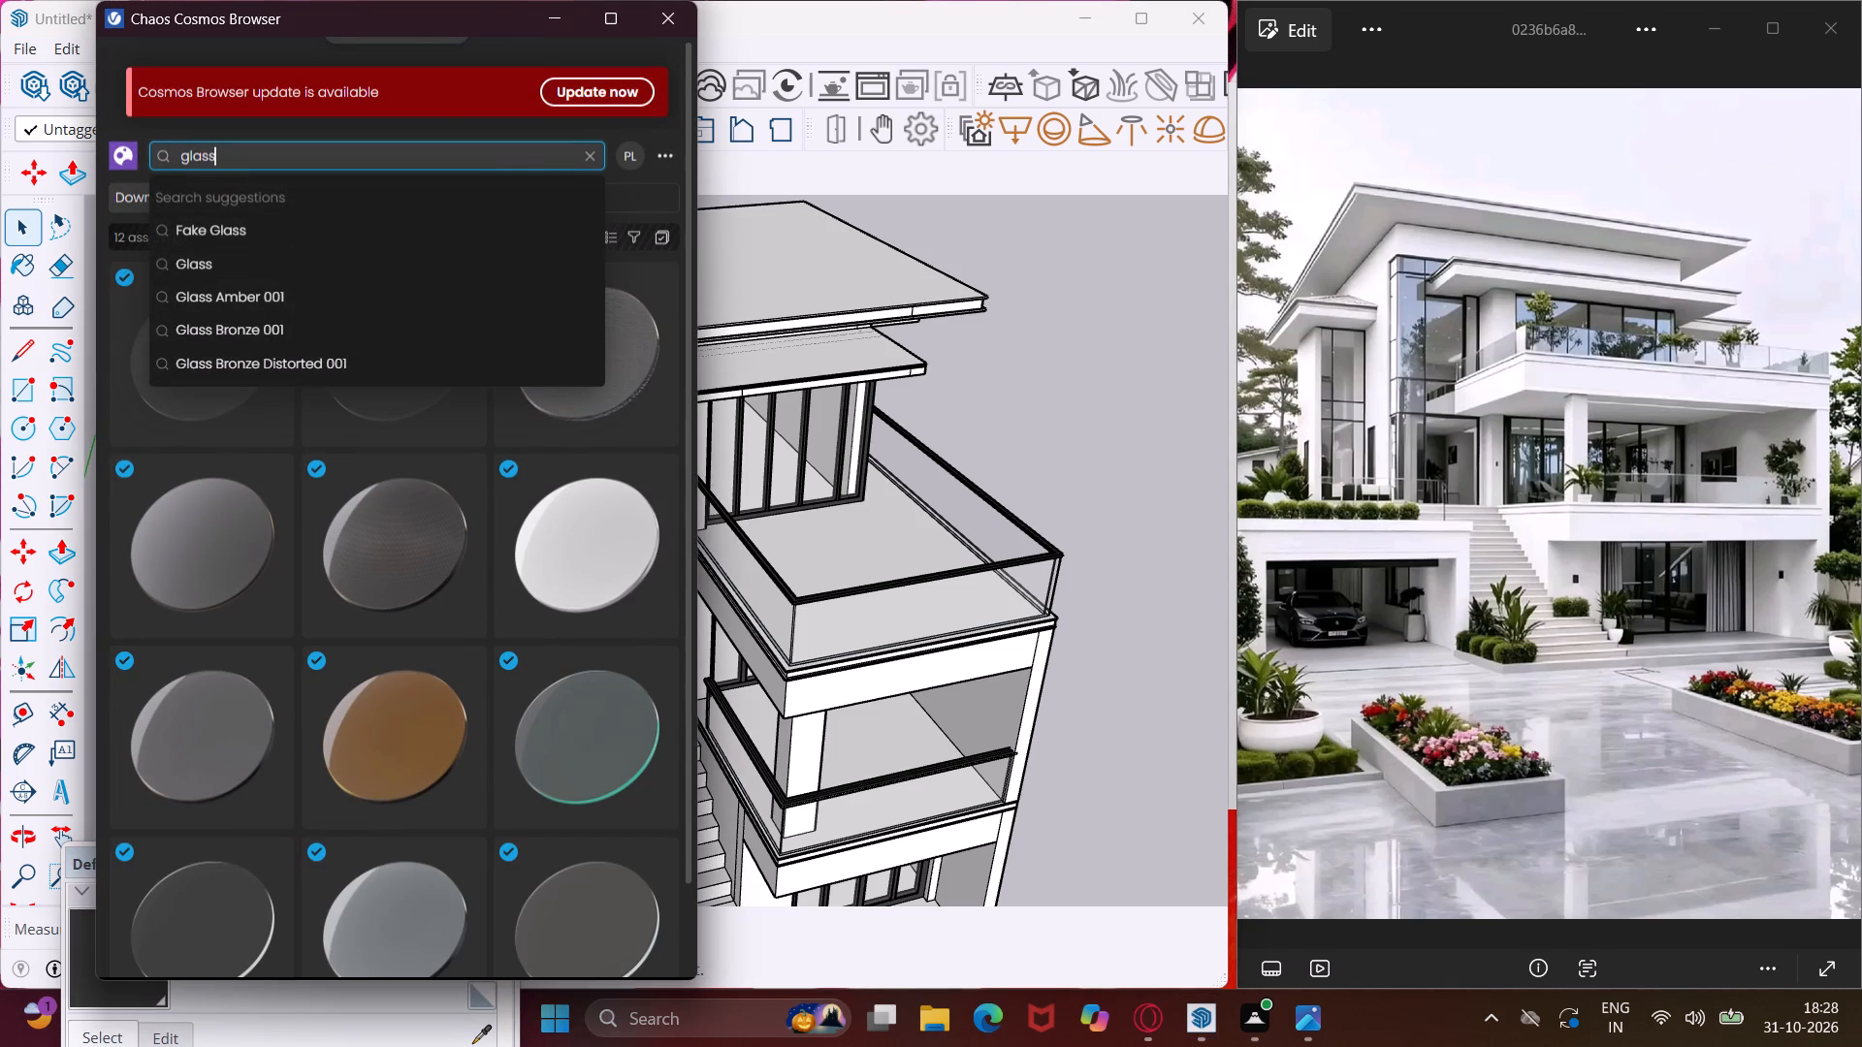
key(BackSpace)
key(BackSpace)
key(BackSpace)
key(BackSpace)
key(BackSpace)
key(BackSpace)
key(BackSpace)
key(BackSpace)
key(BackSpace)
key(BackSpace)
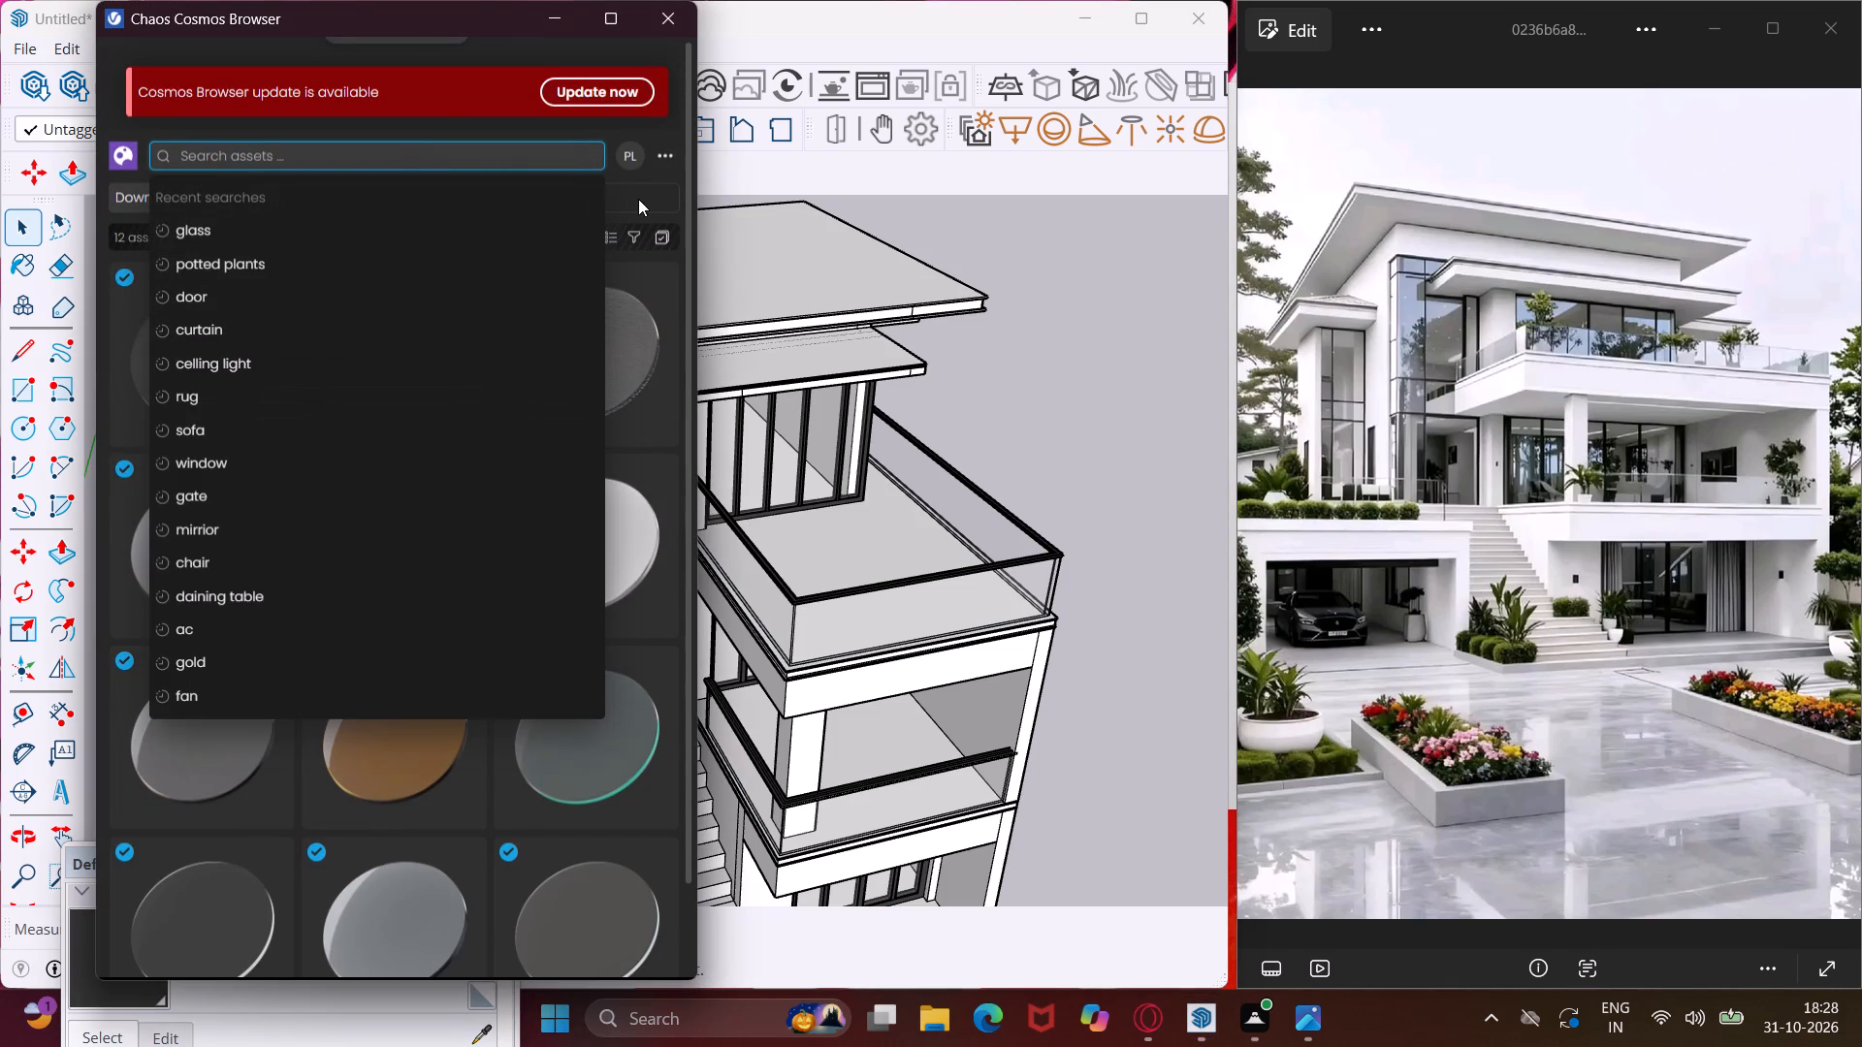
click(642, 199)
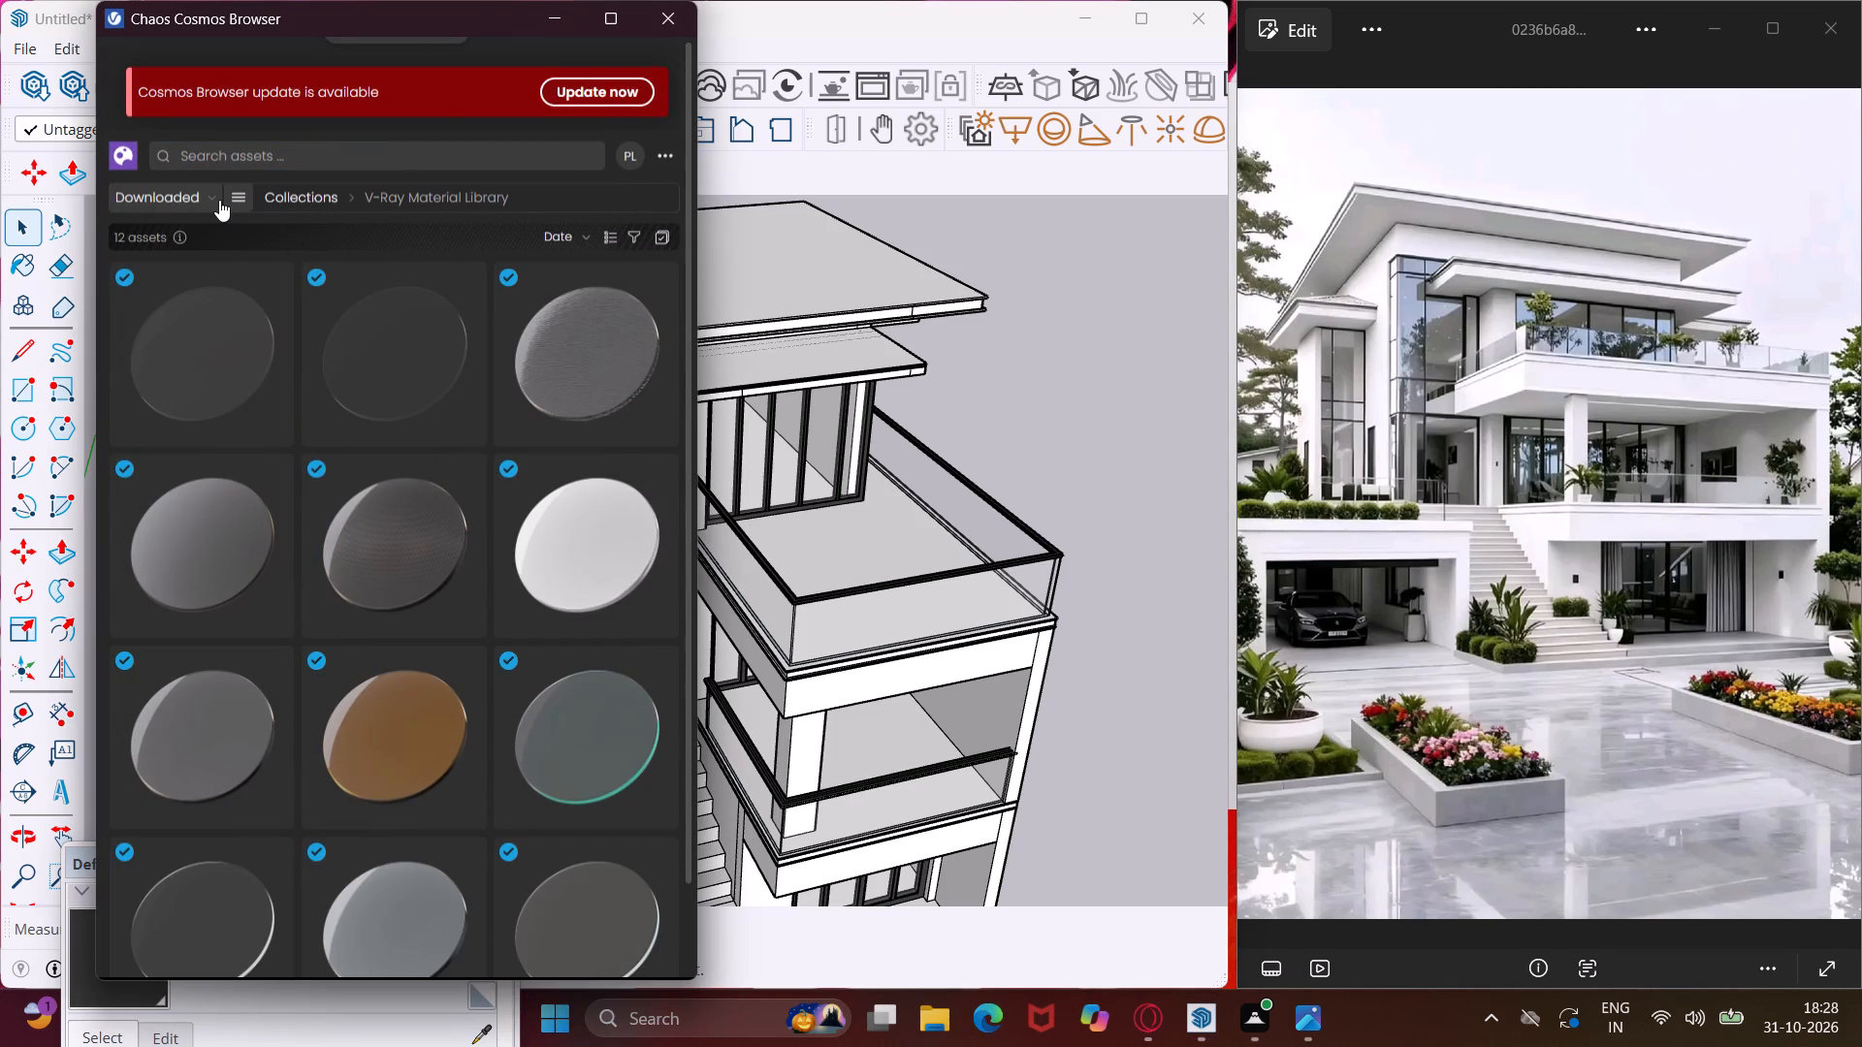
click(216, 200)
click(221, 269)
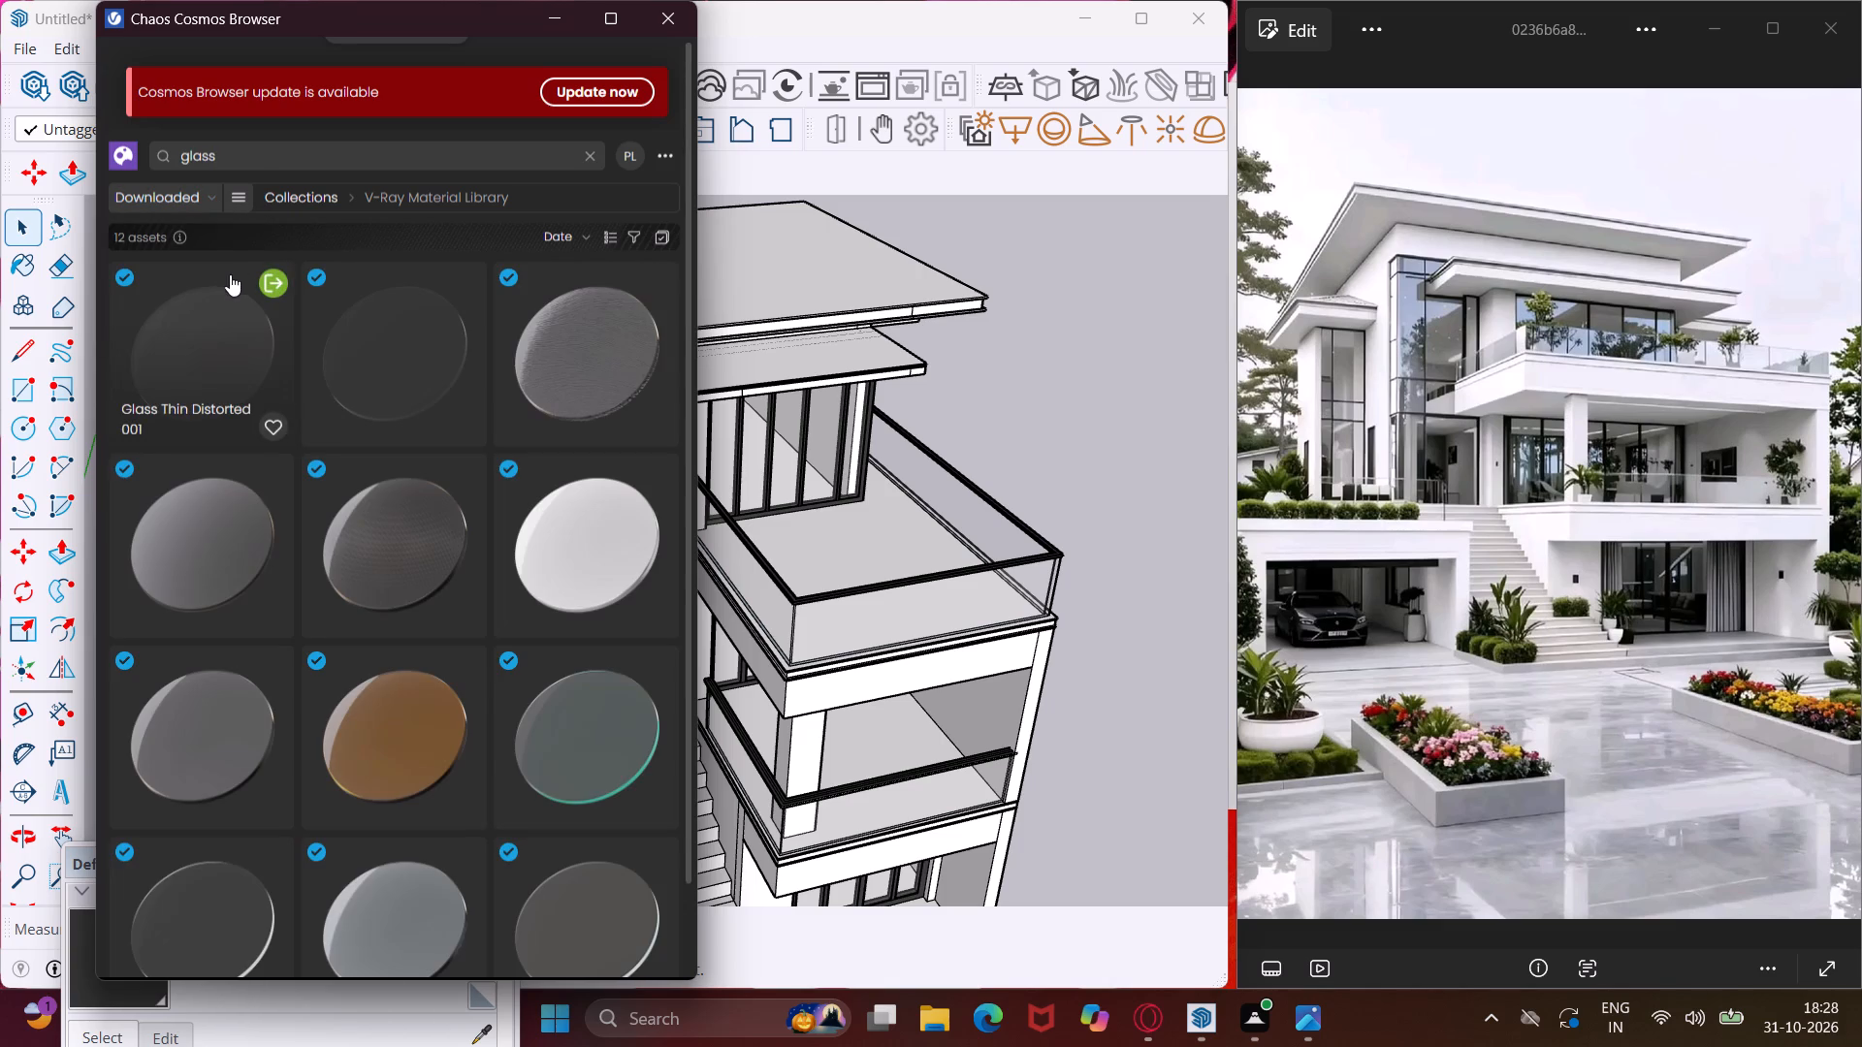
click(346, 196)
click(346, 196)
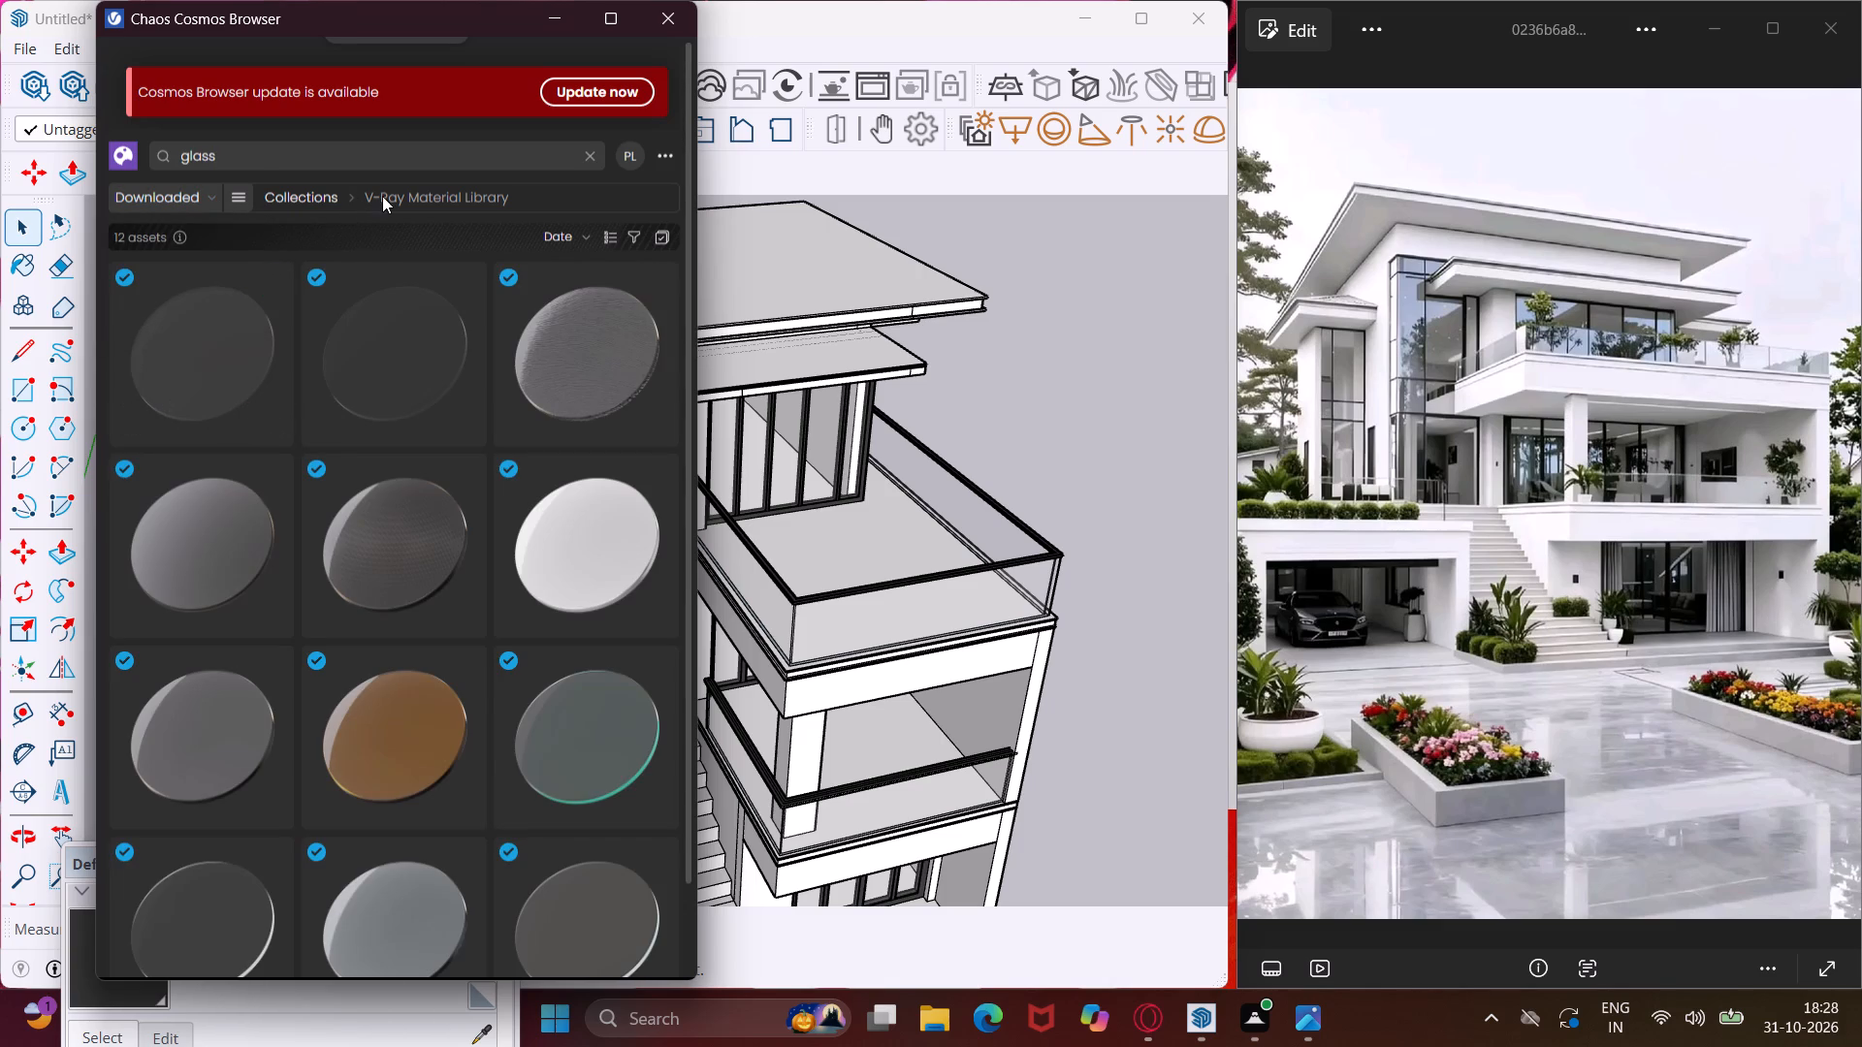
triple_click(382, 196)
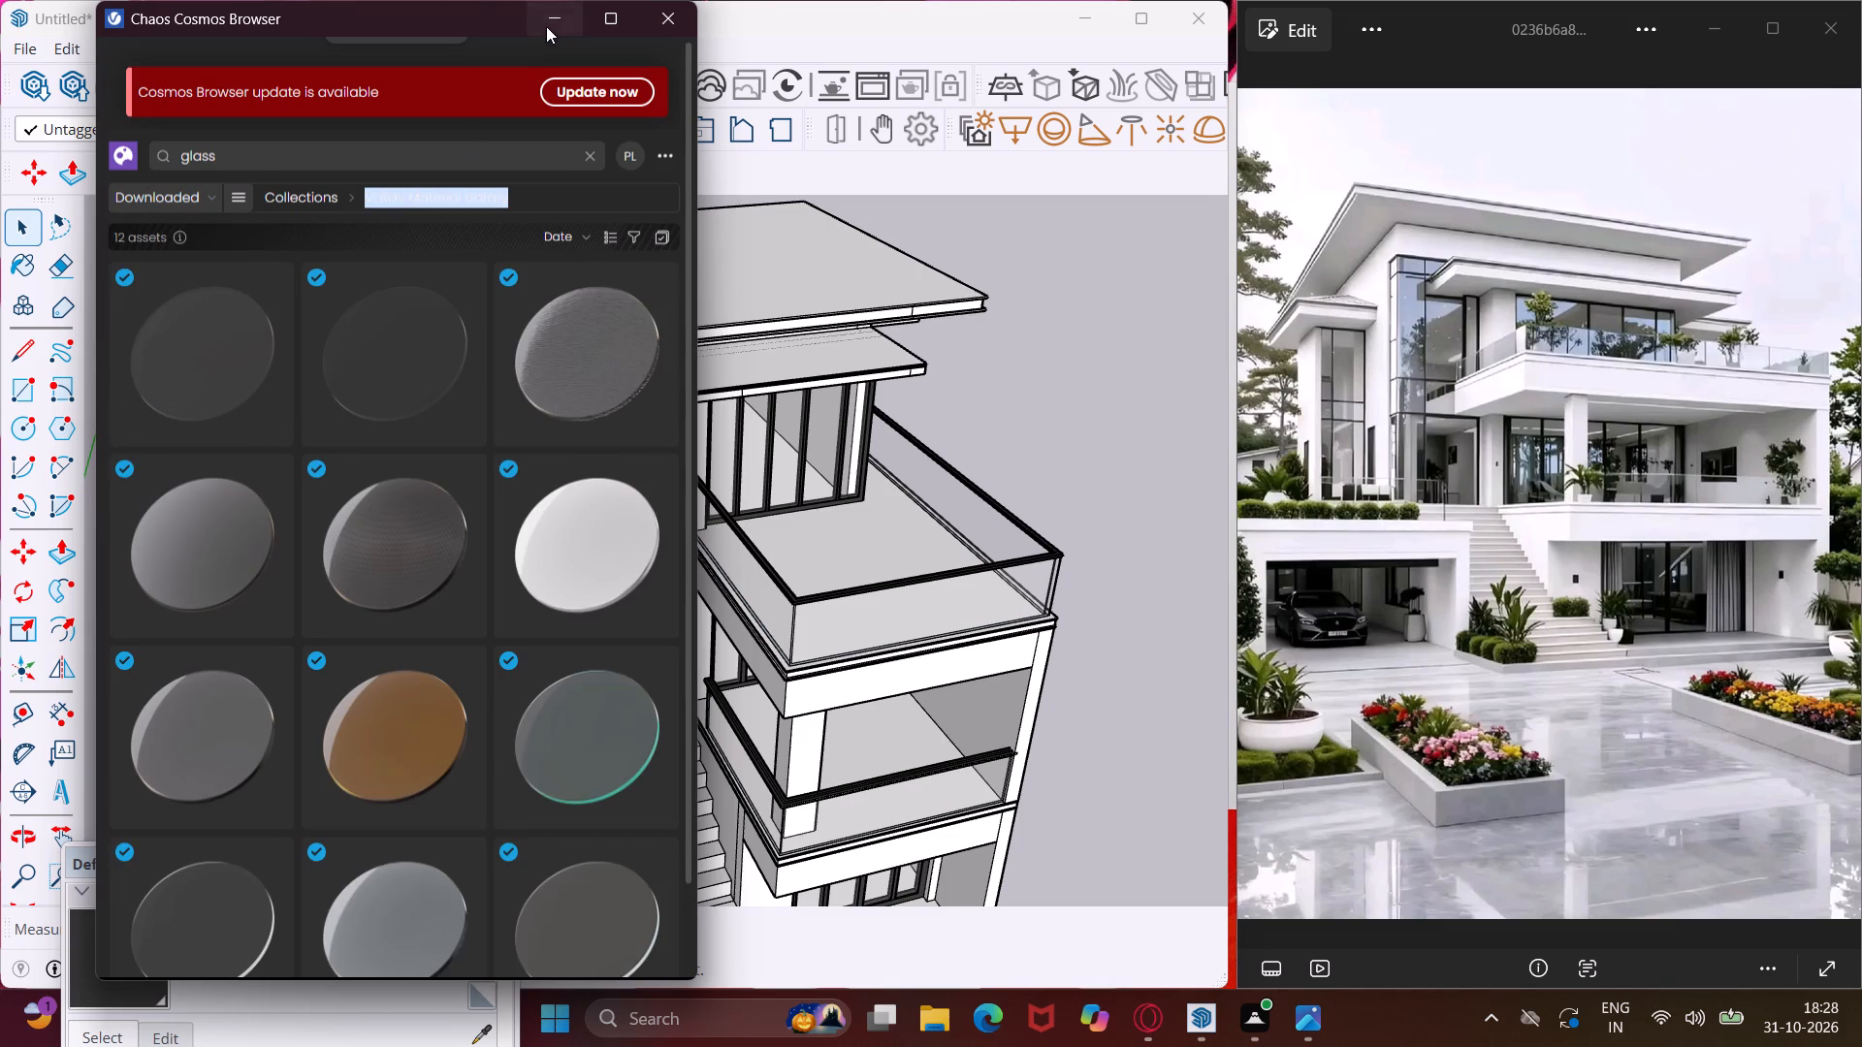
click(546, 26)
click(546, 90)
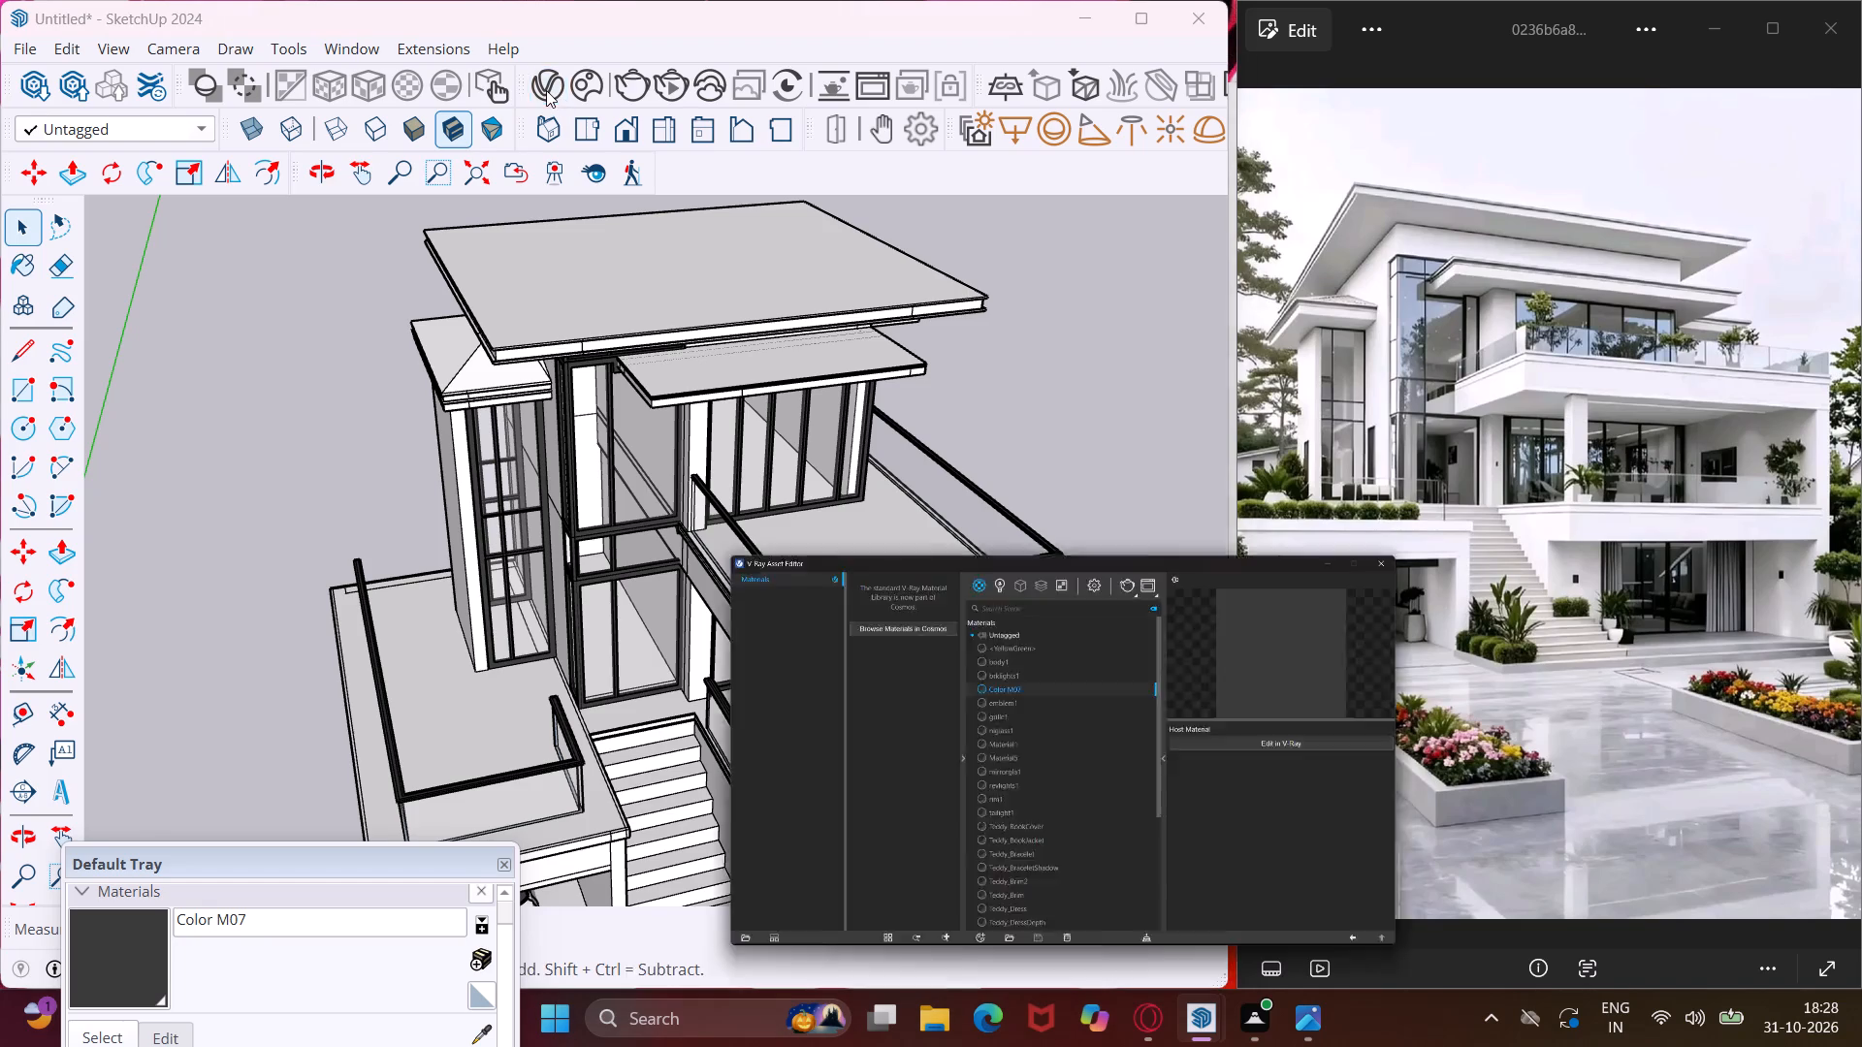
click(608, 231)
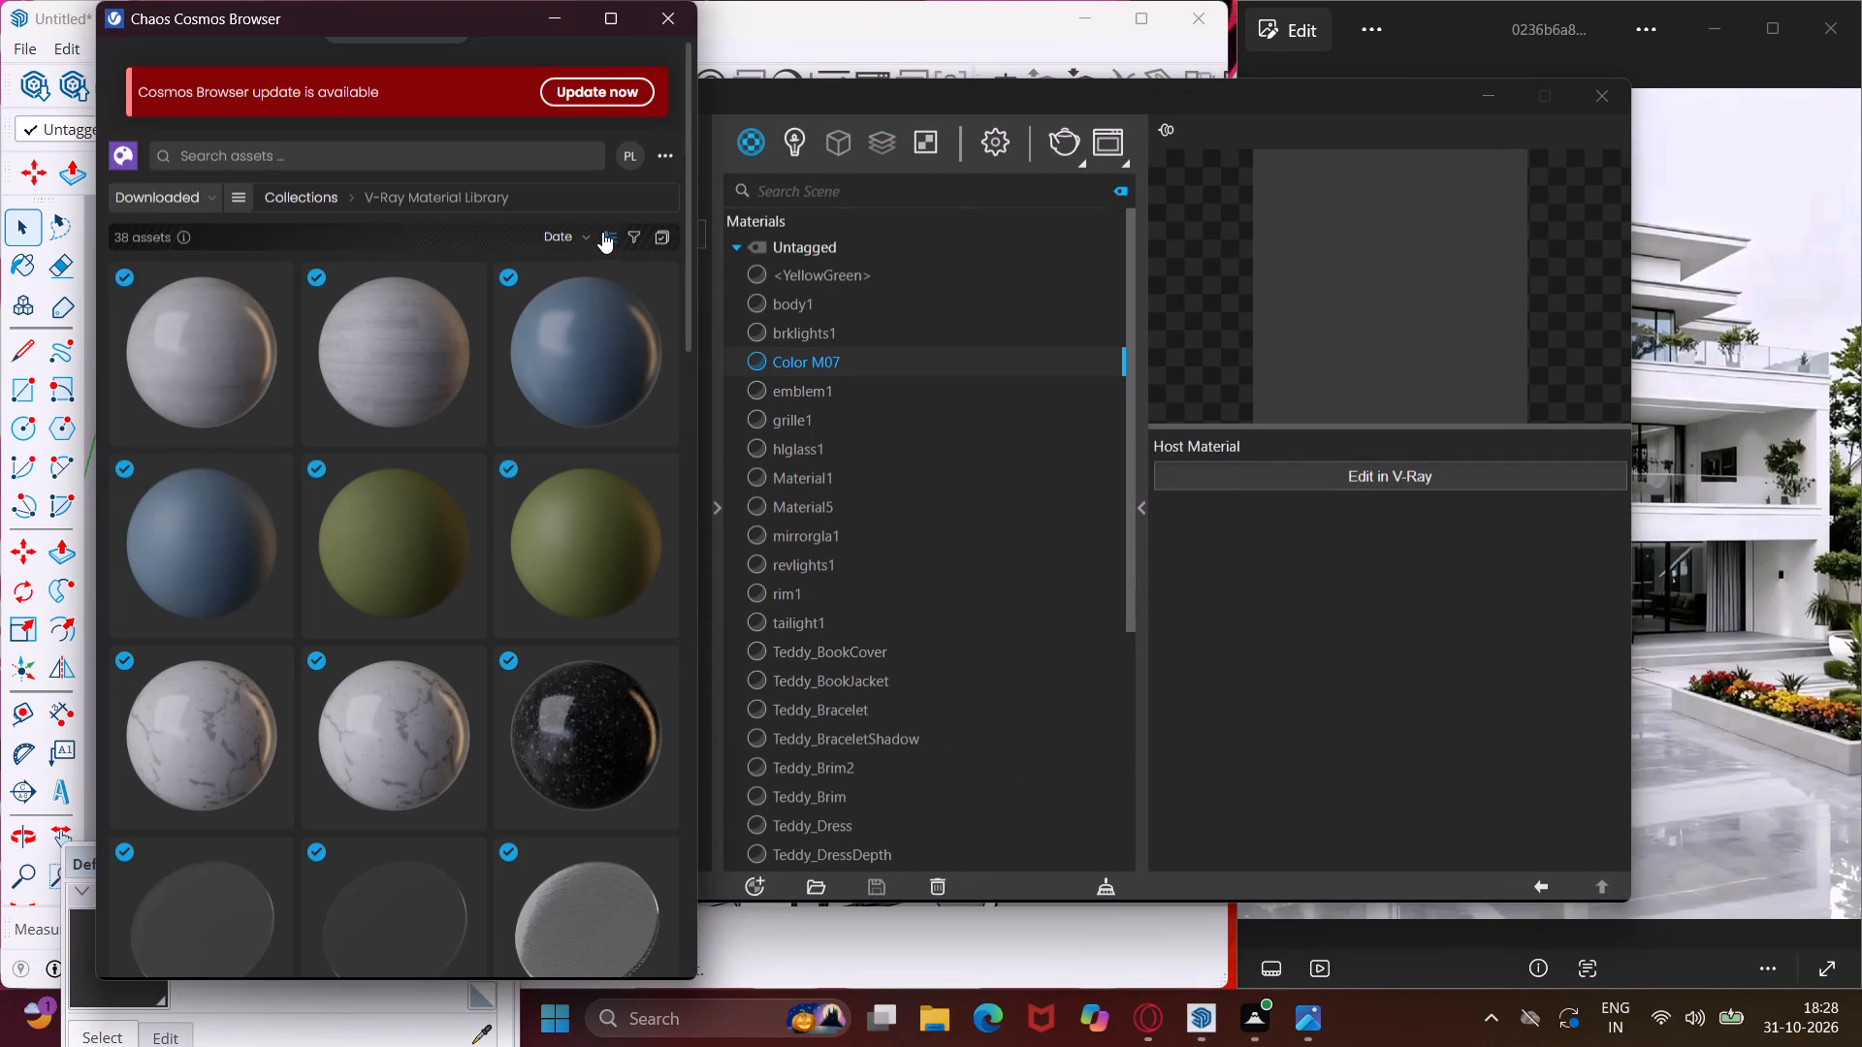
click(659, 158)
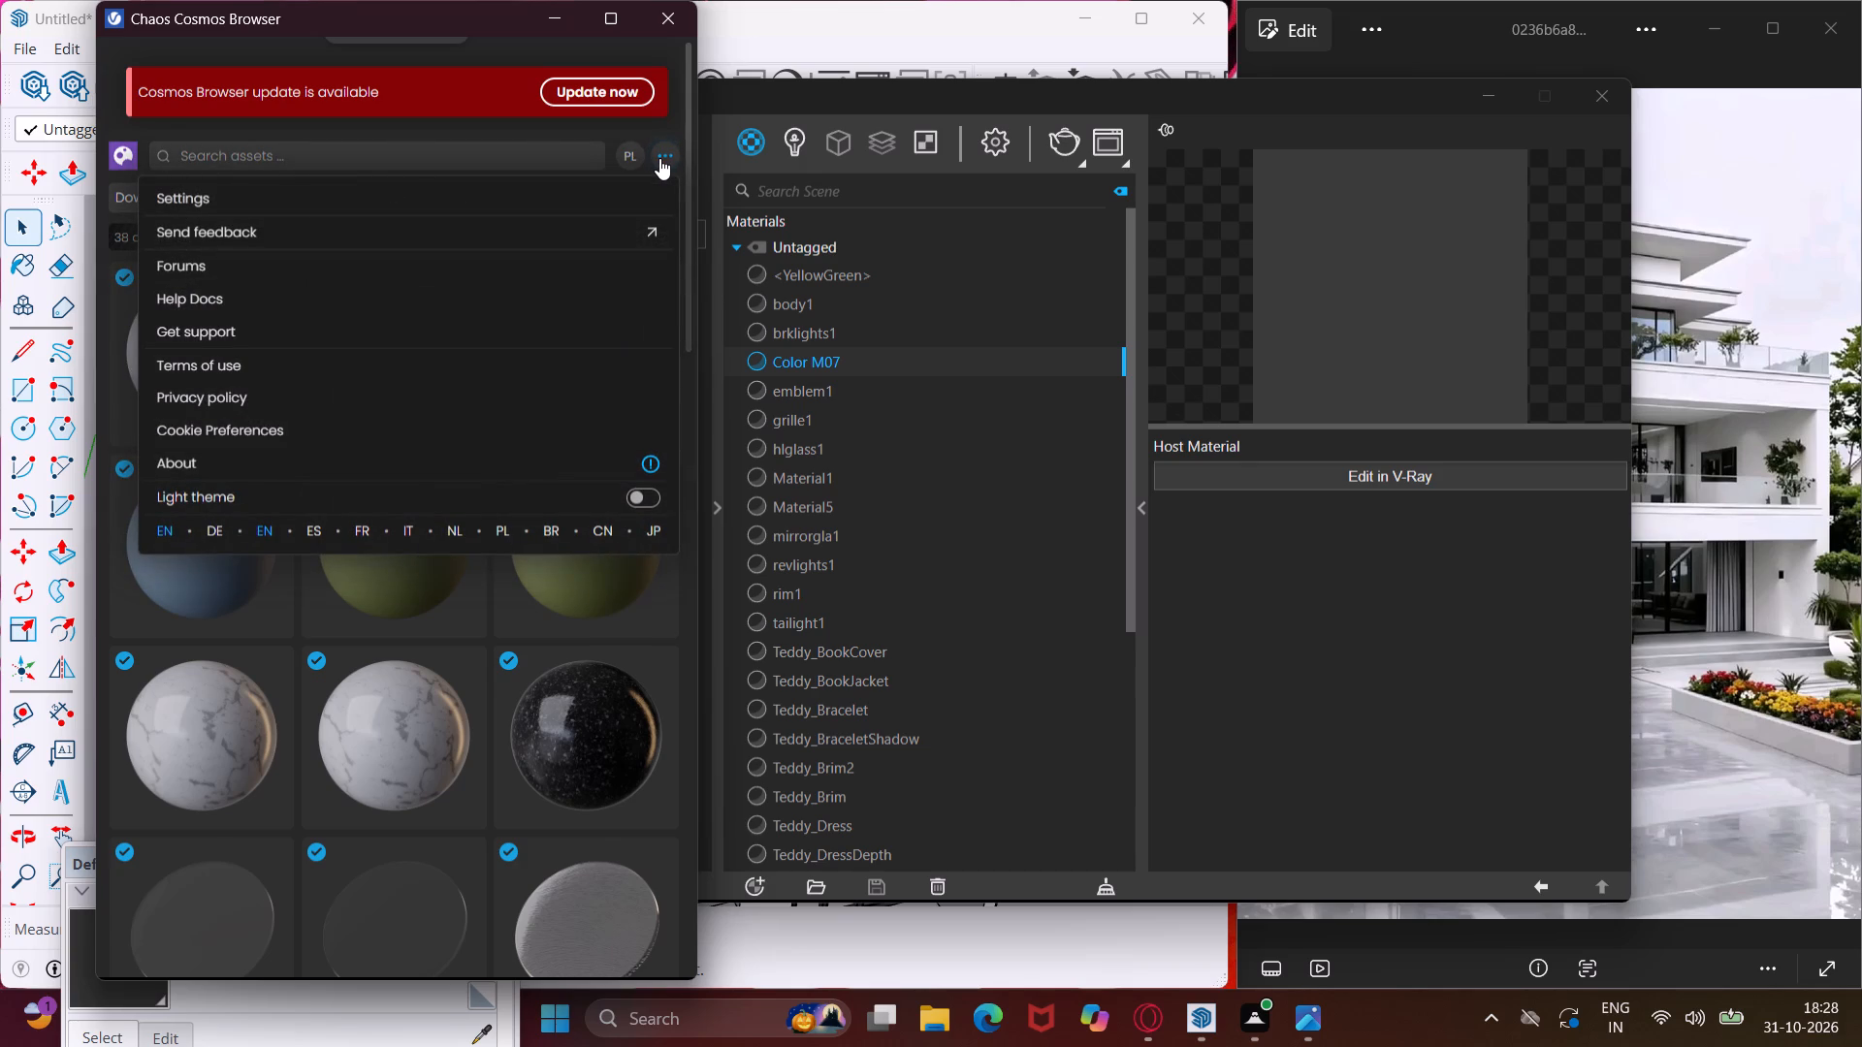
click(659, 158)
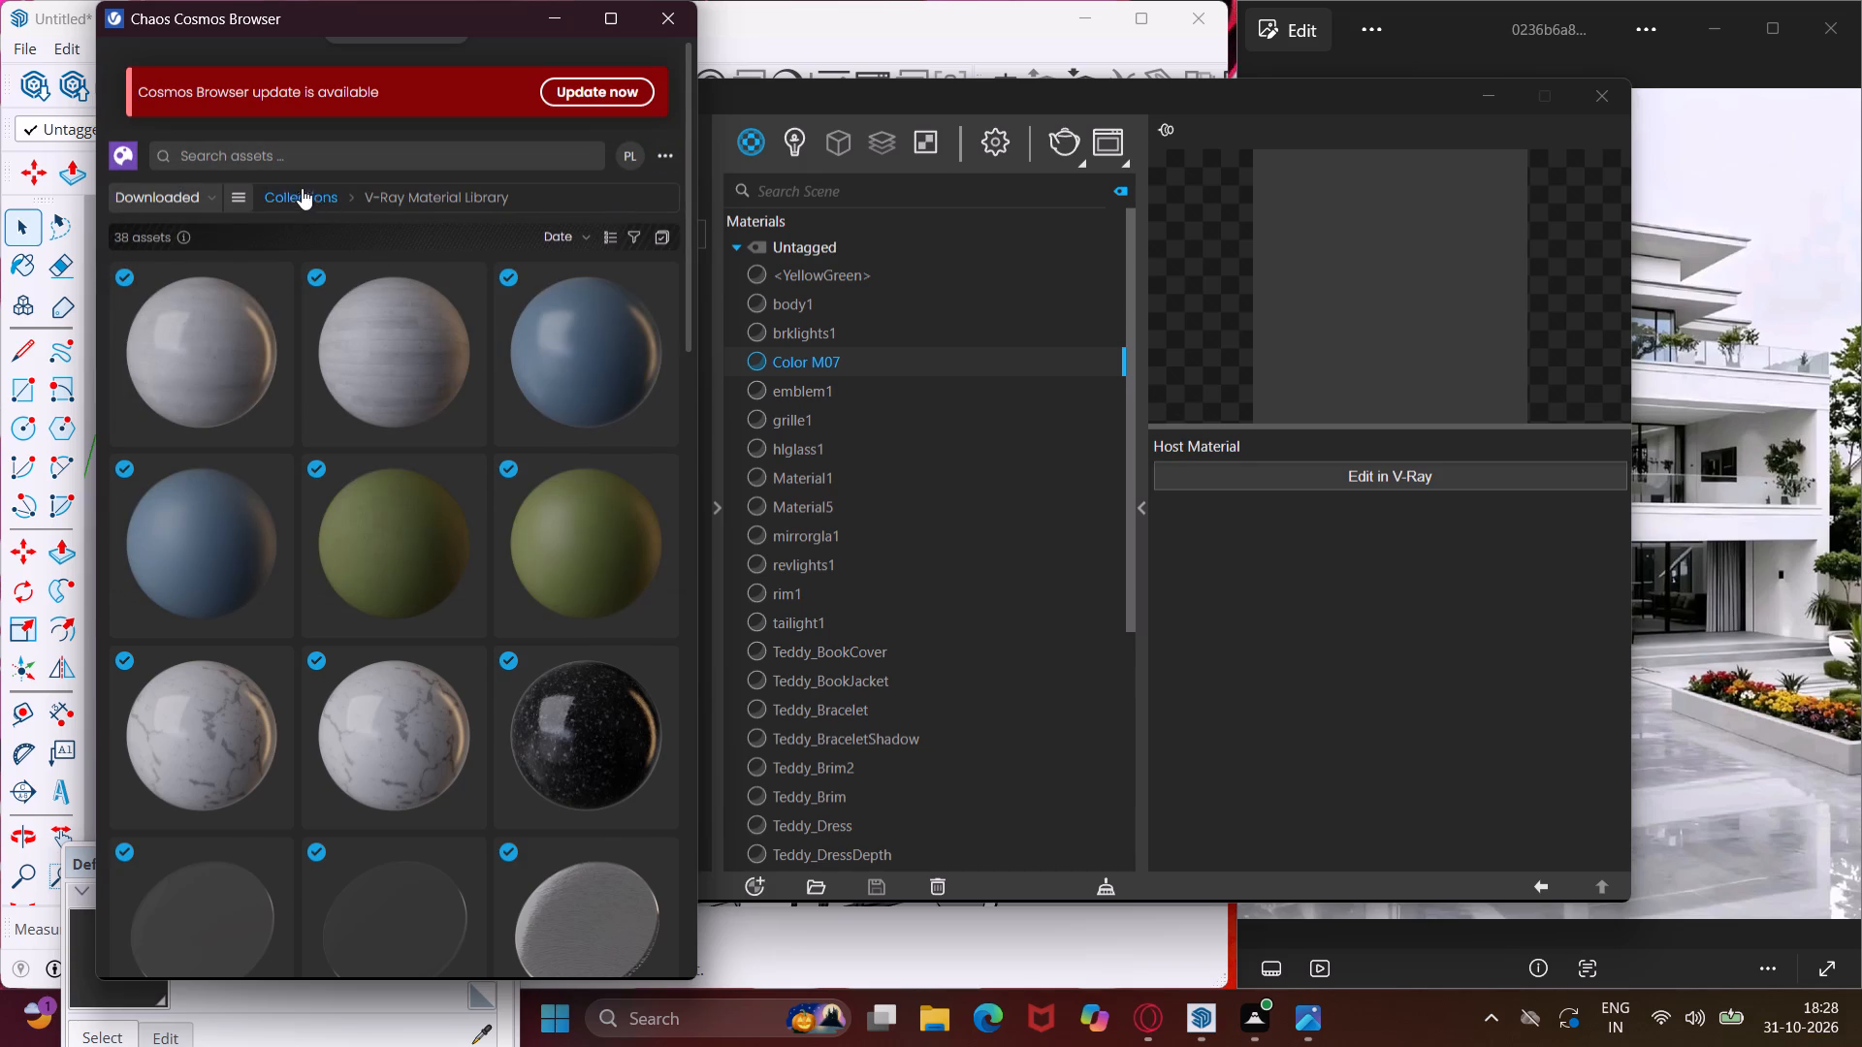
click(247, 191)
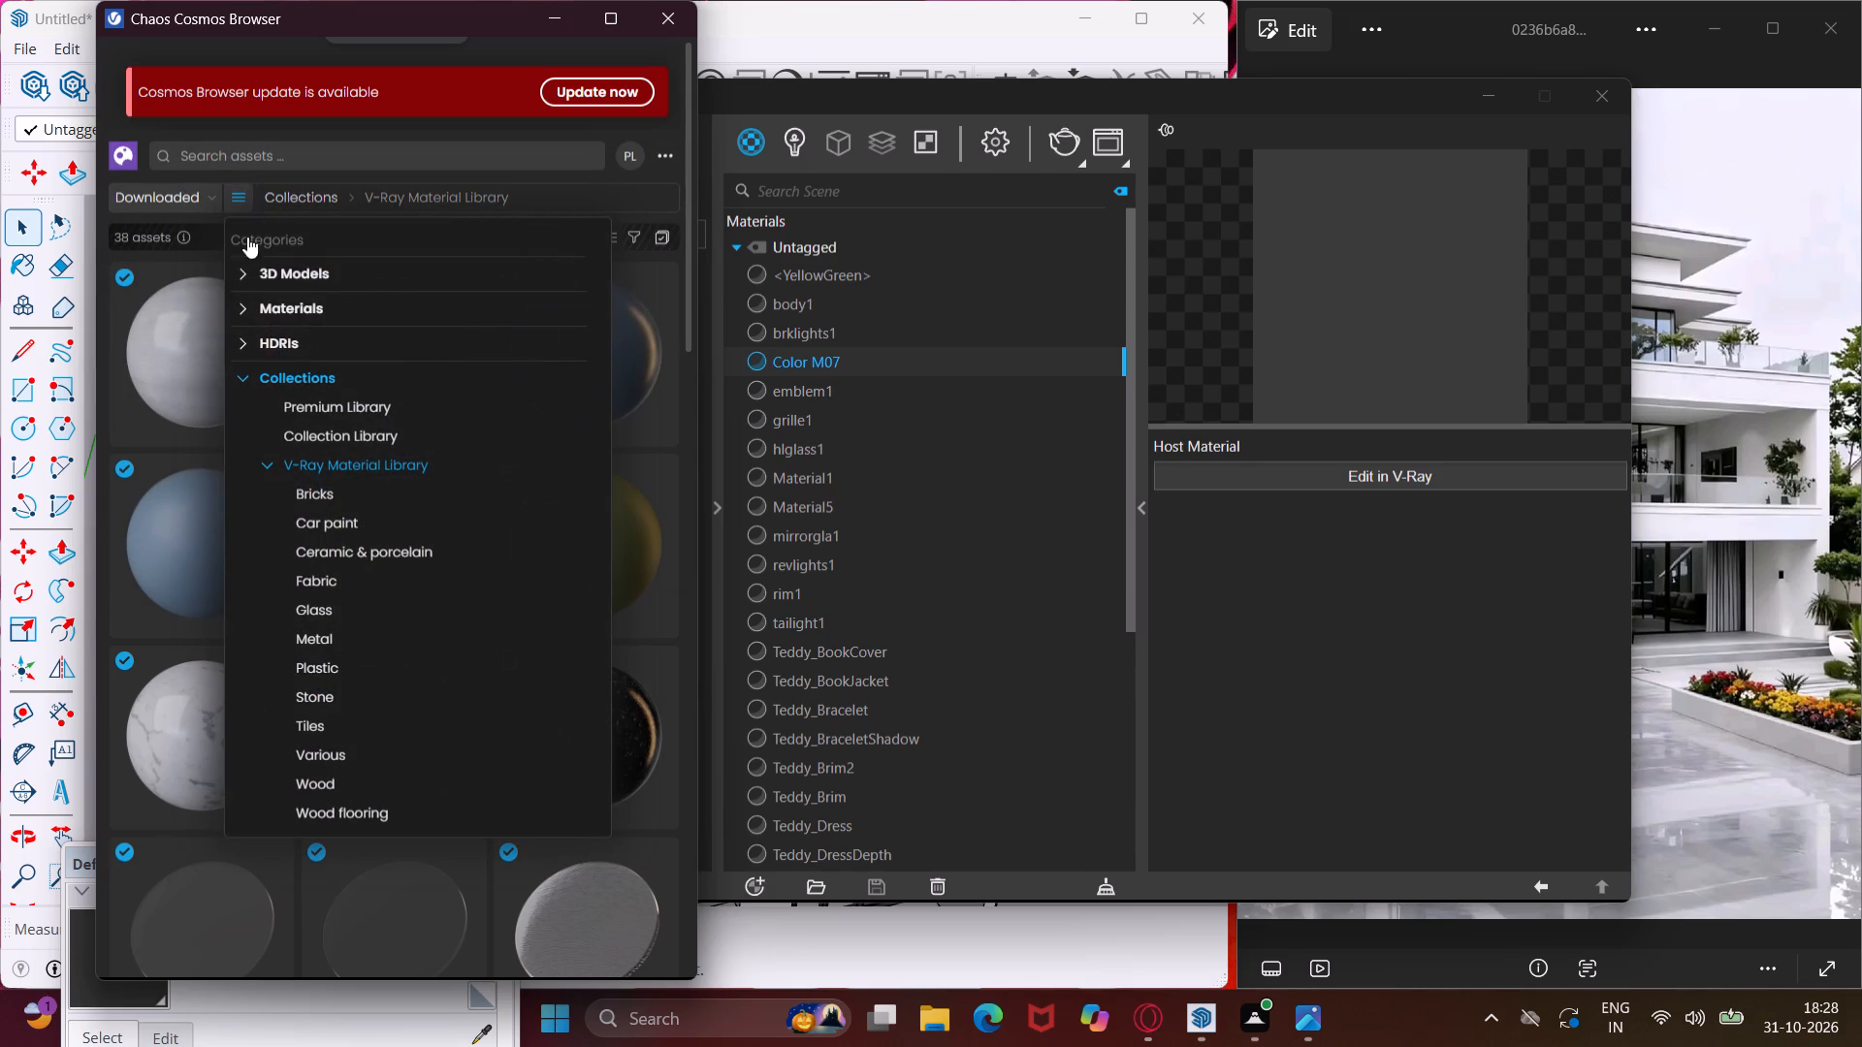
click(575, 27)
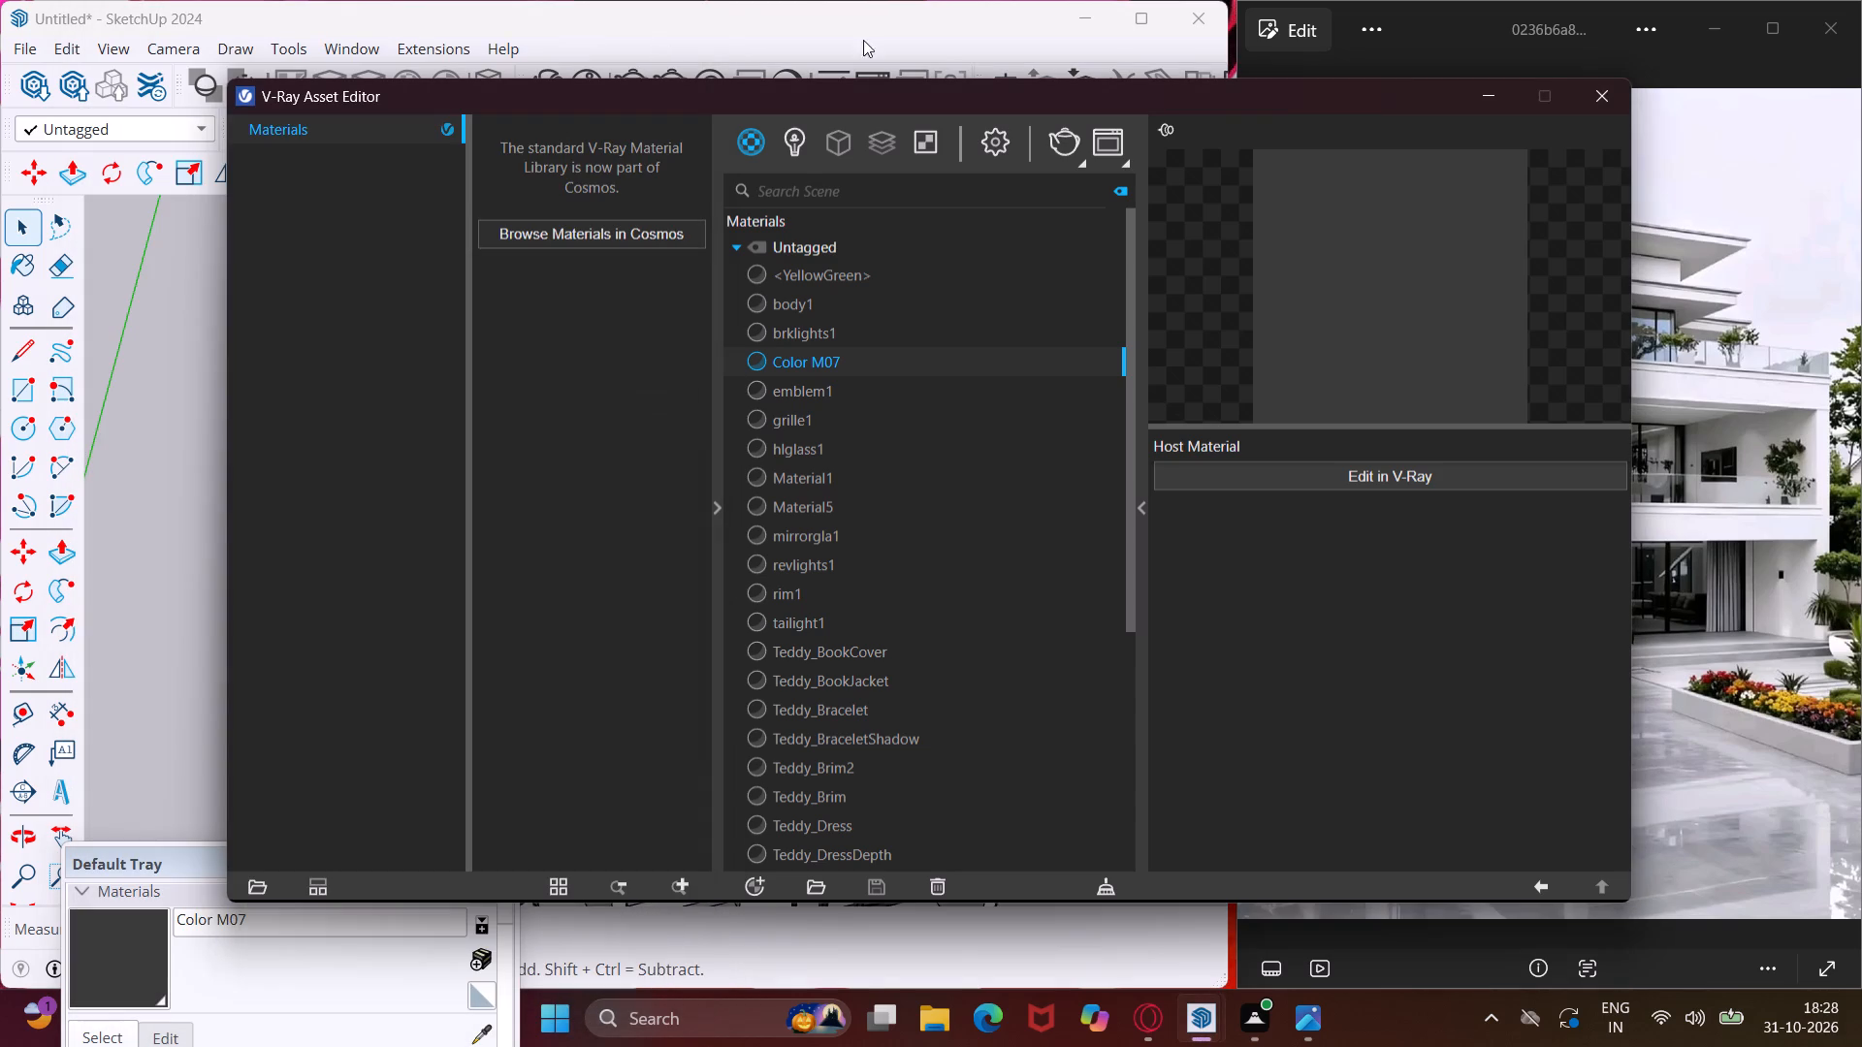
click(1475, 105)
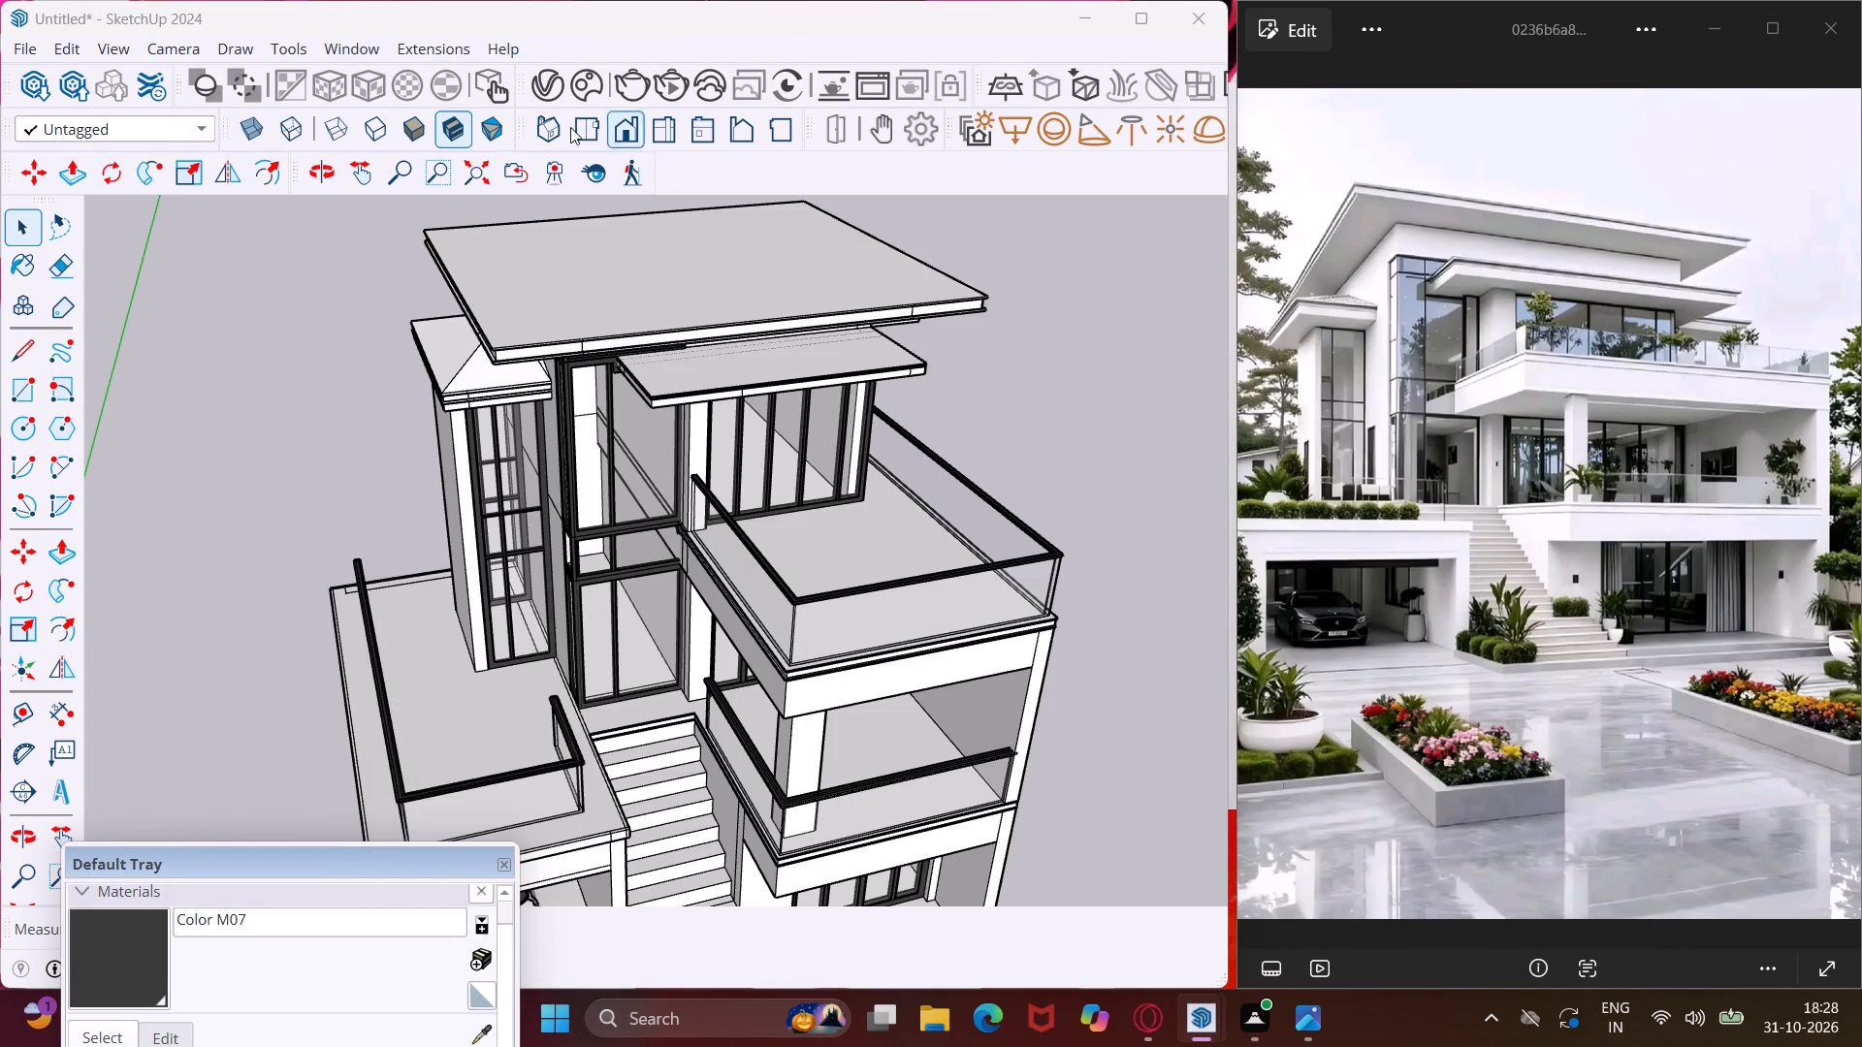
Import the False Aralia 002 model from the downloaded Vegetation > Potted plants category in Chaos Cosmos.
click(576, 83)
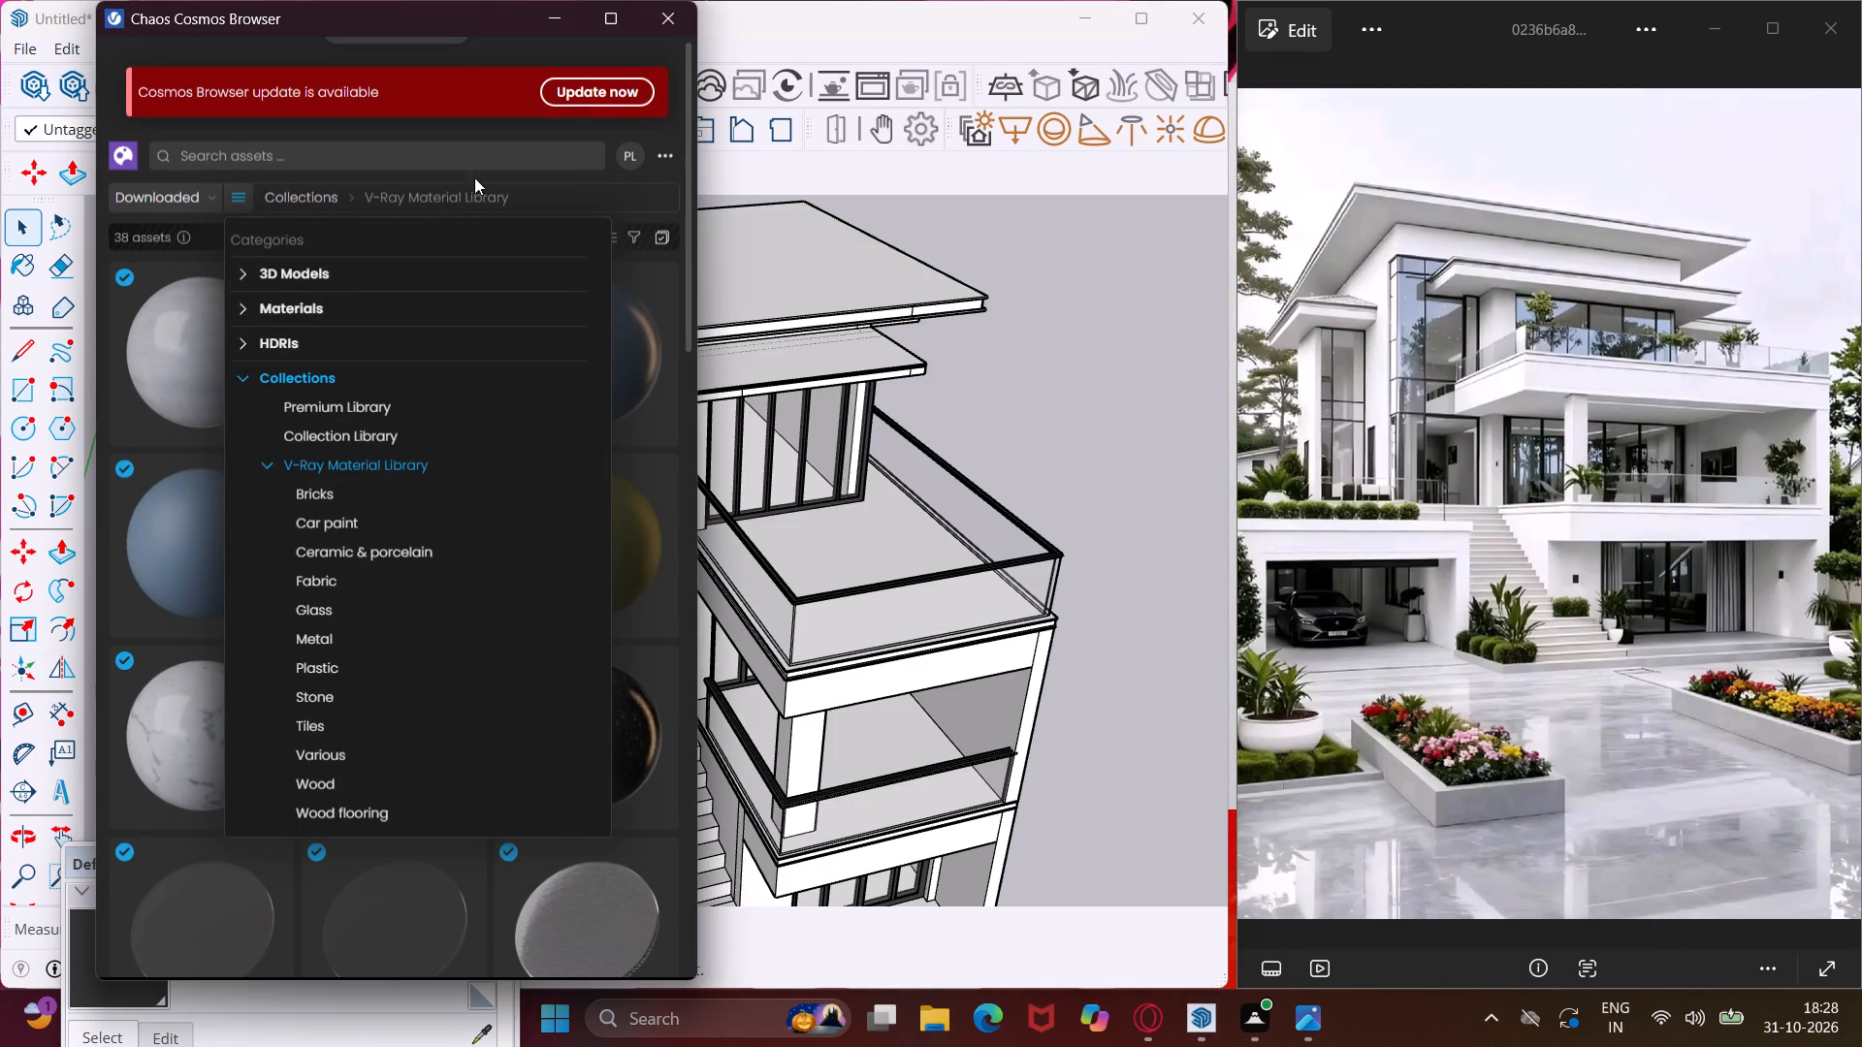
click(276, 280)
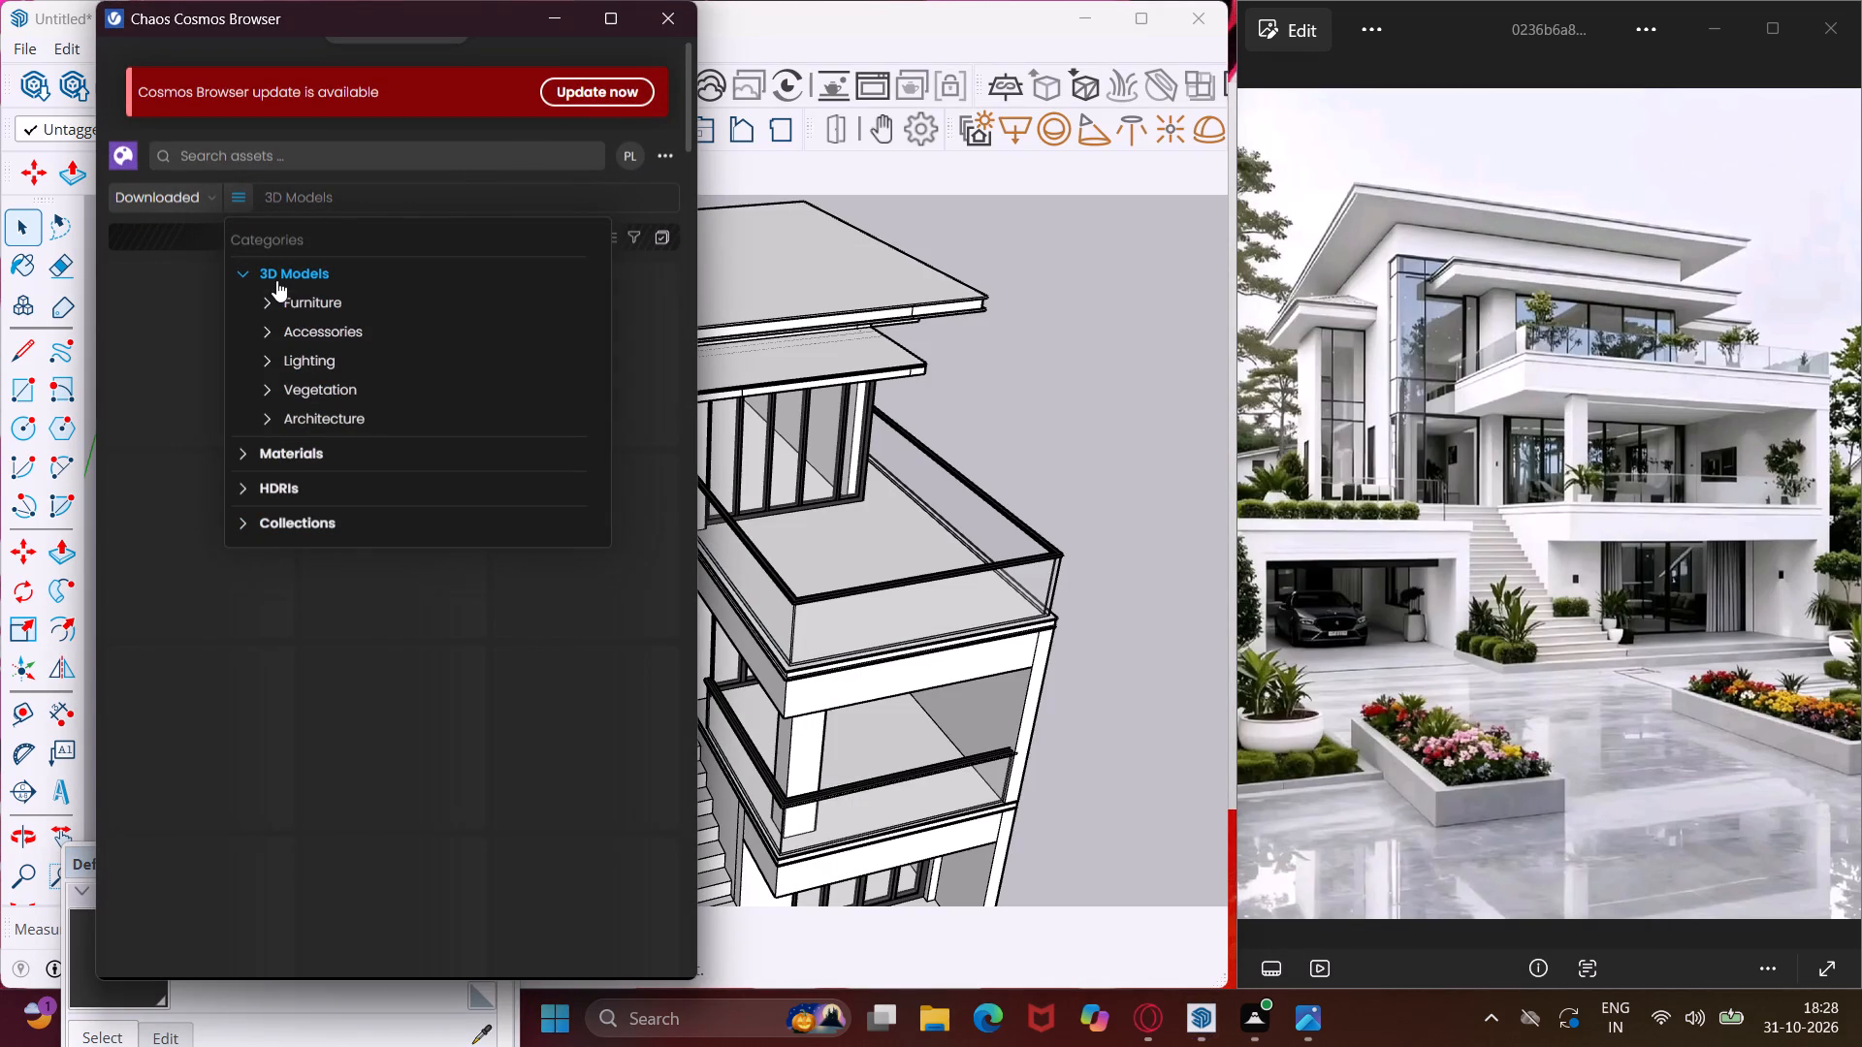
click(269, 385)
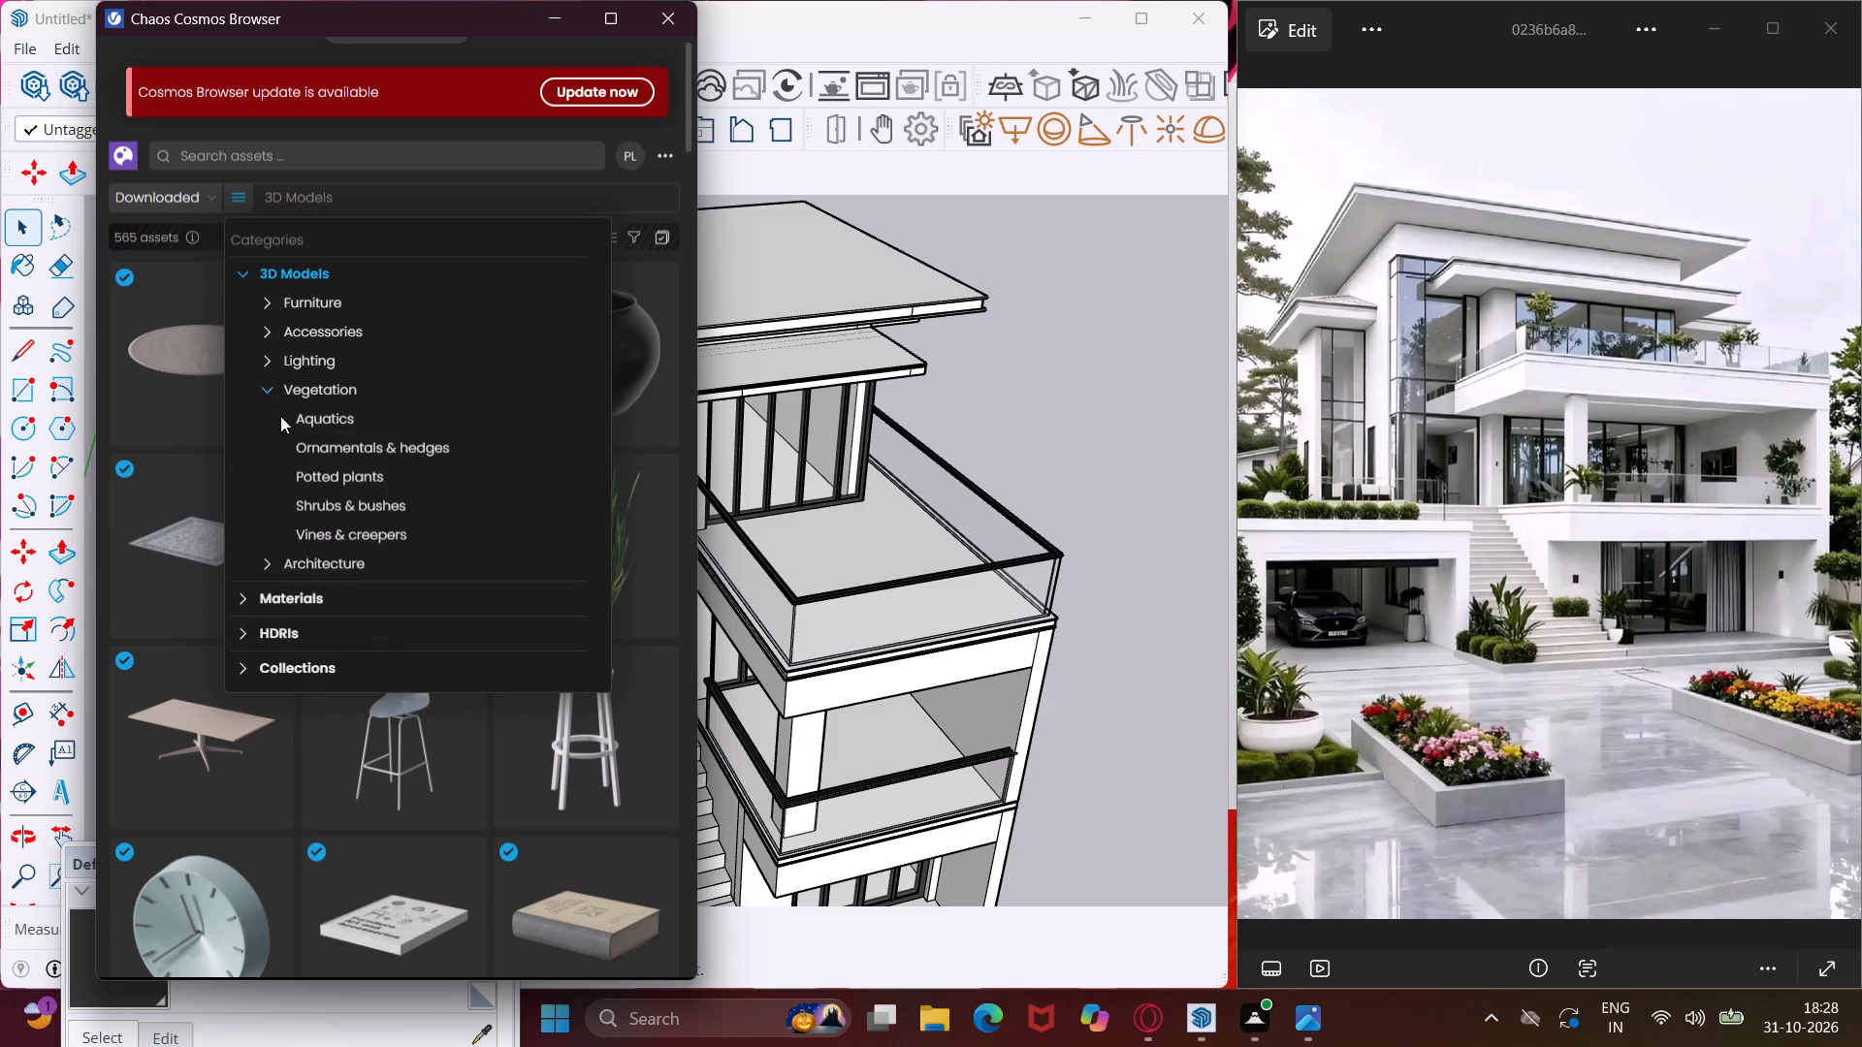
click(325, 472)
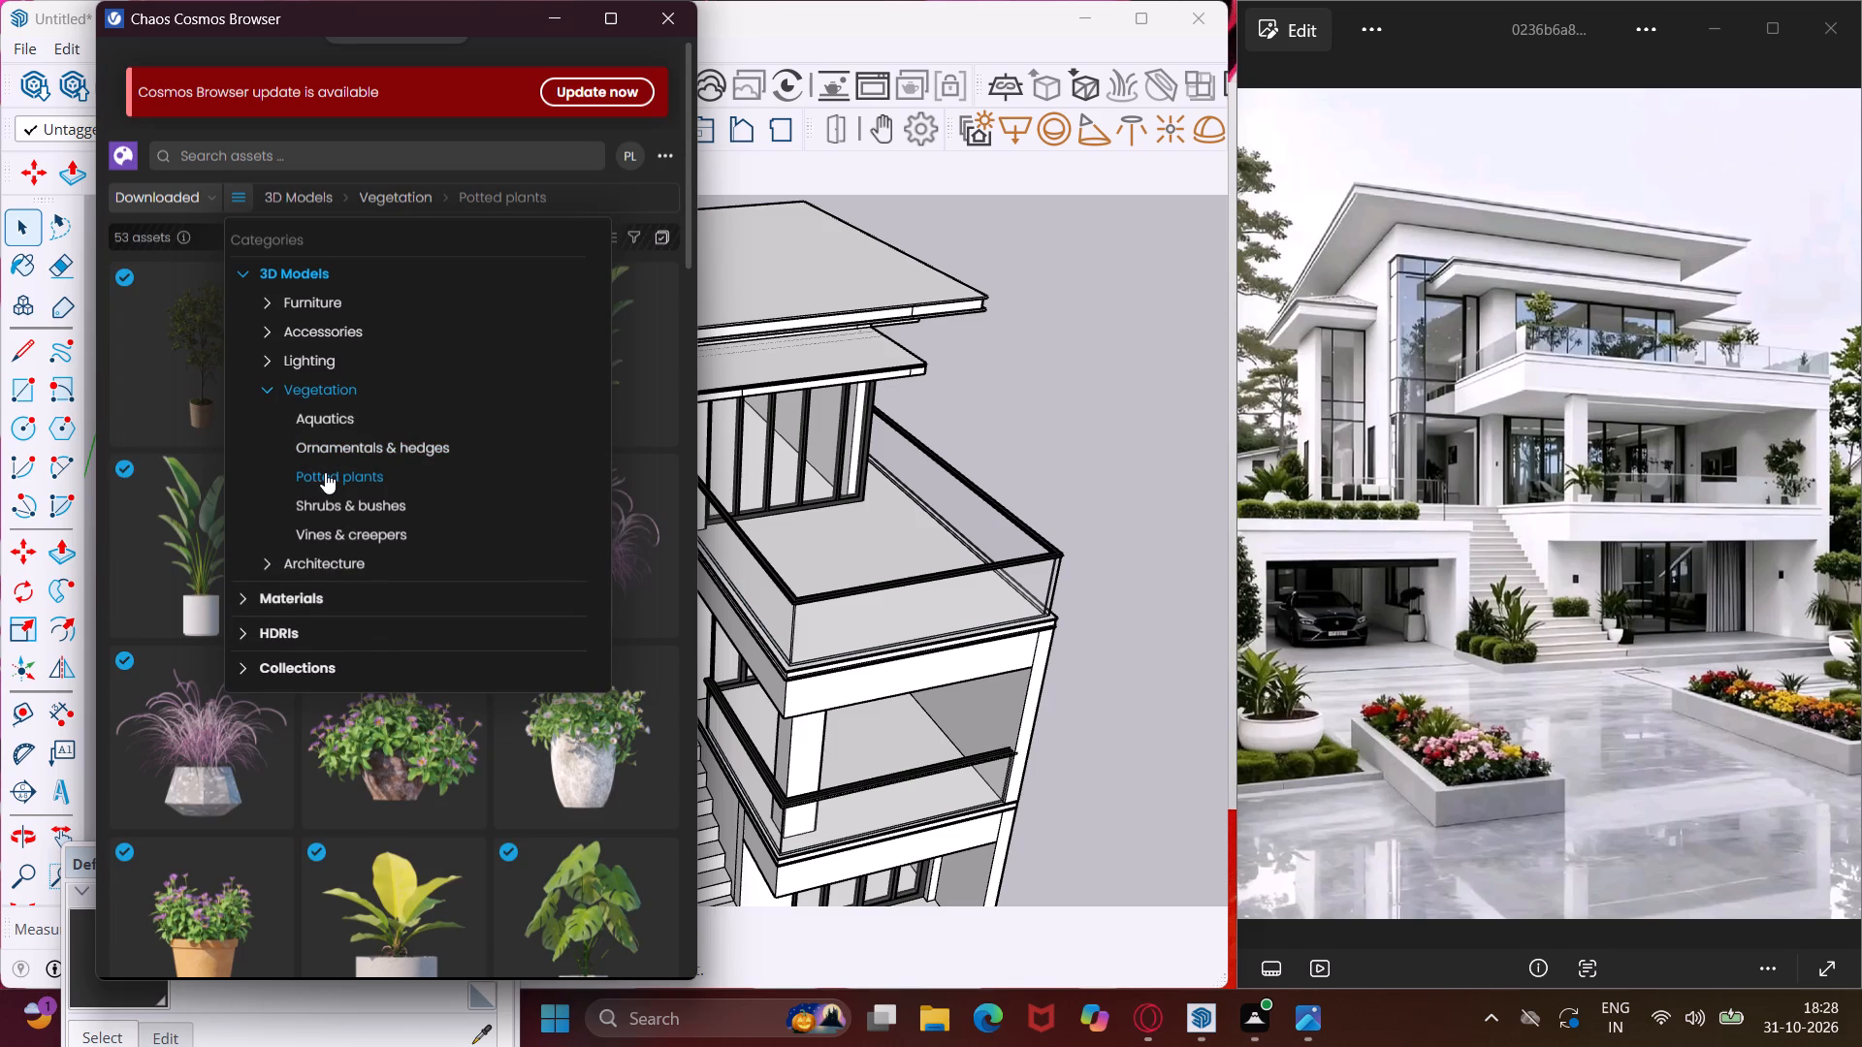
click(416, 805)
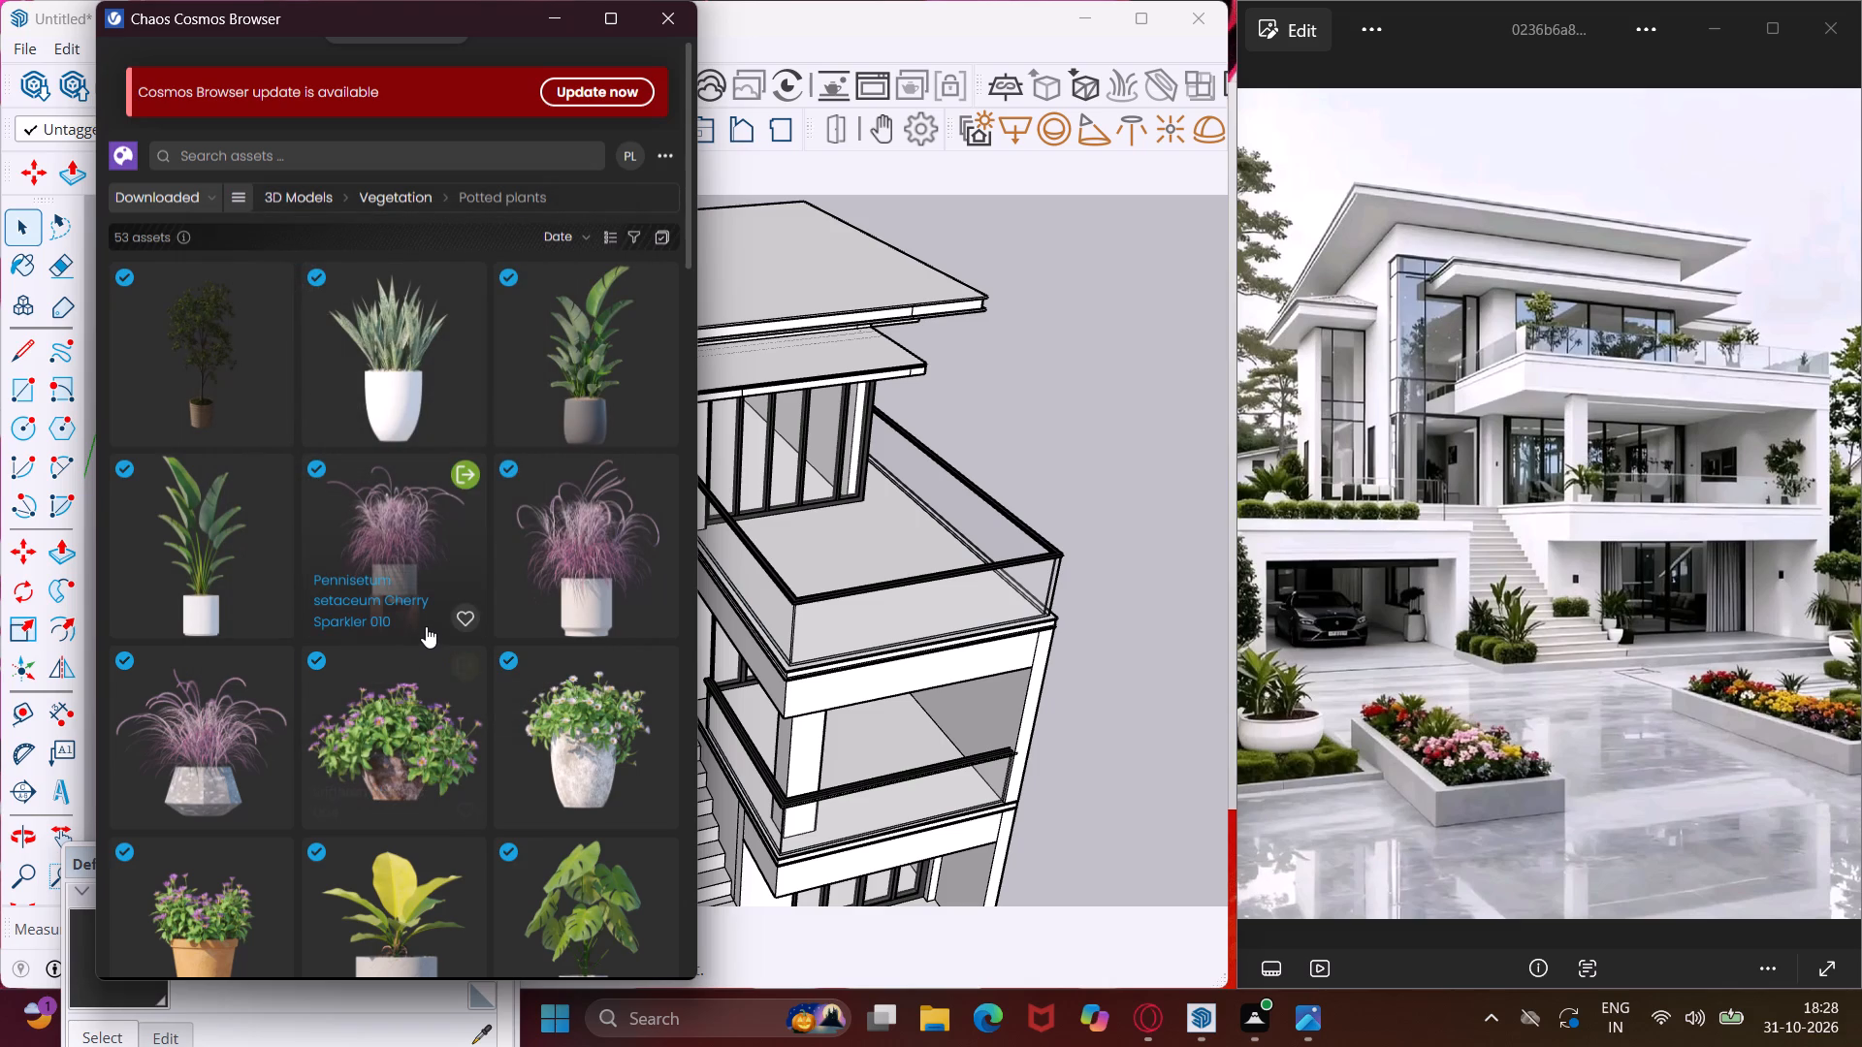
scroll(426, 626, down, 1)
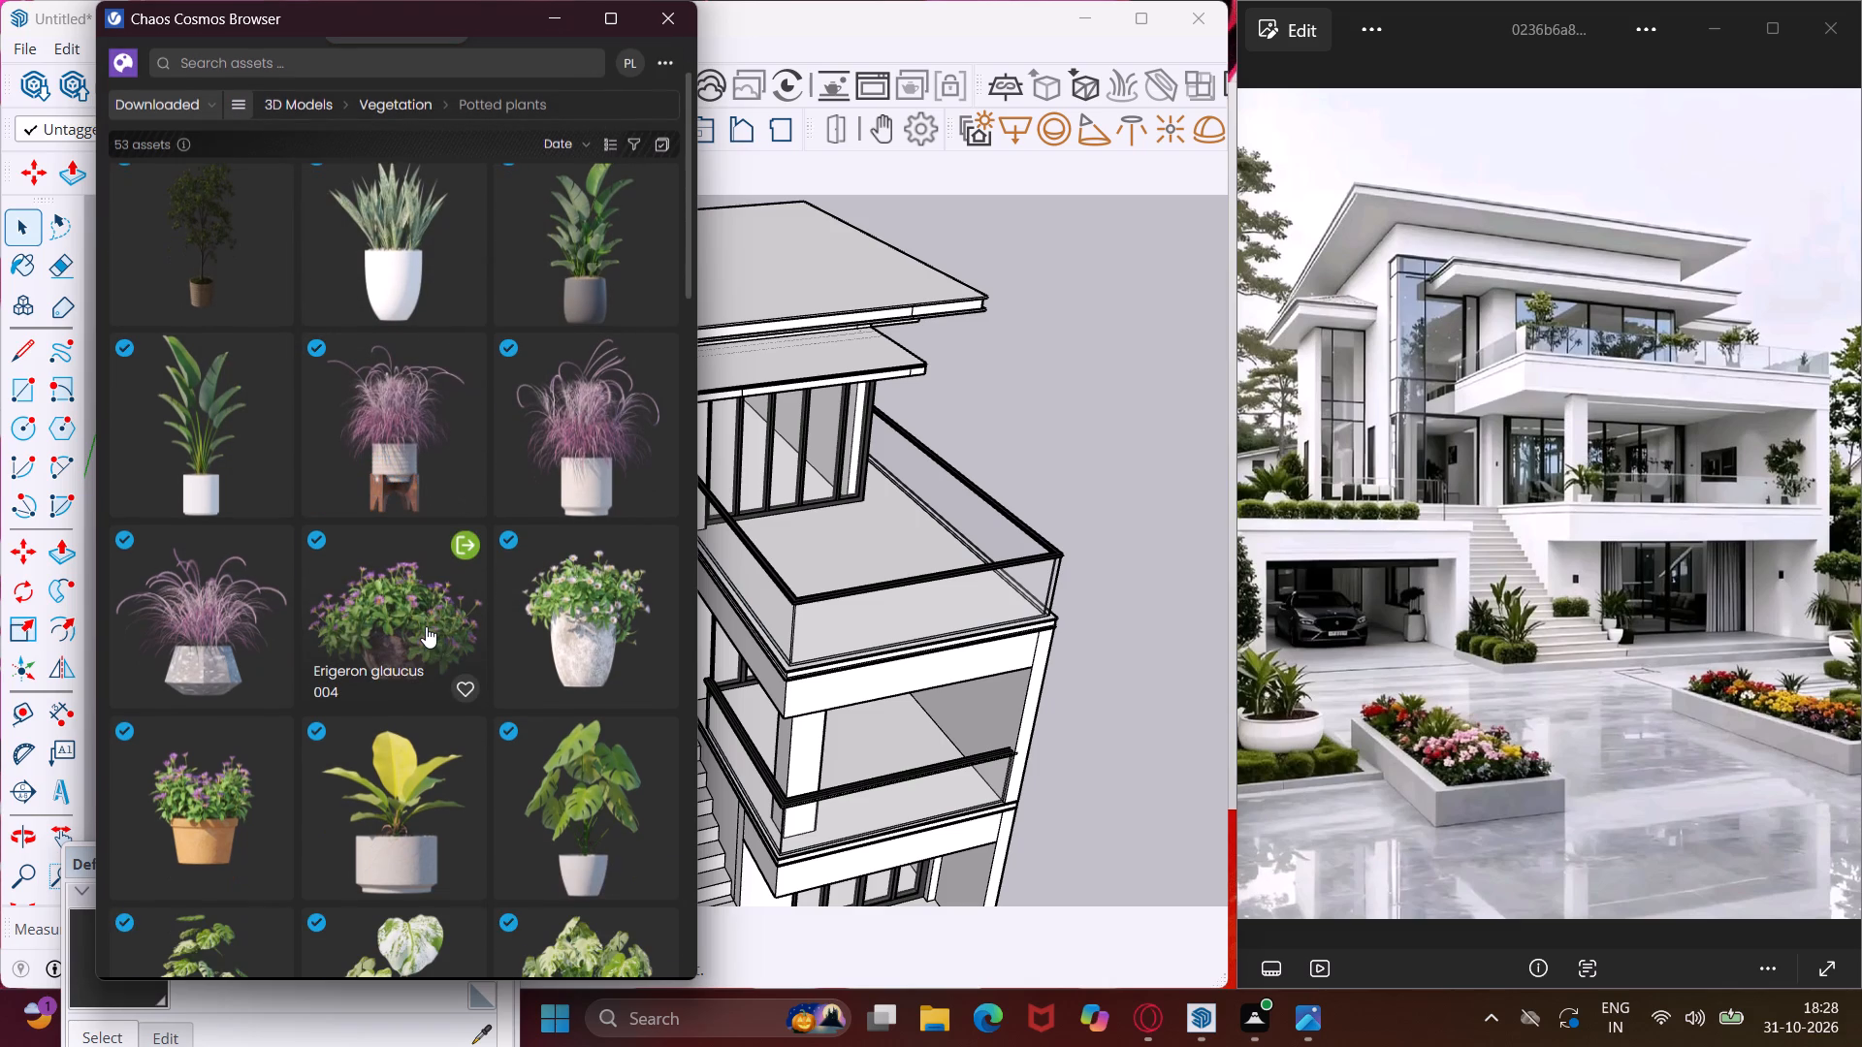
scroll(426, 626, down, 2)
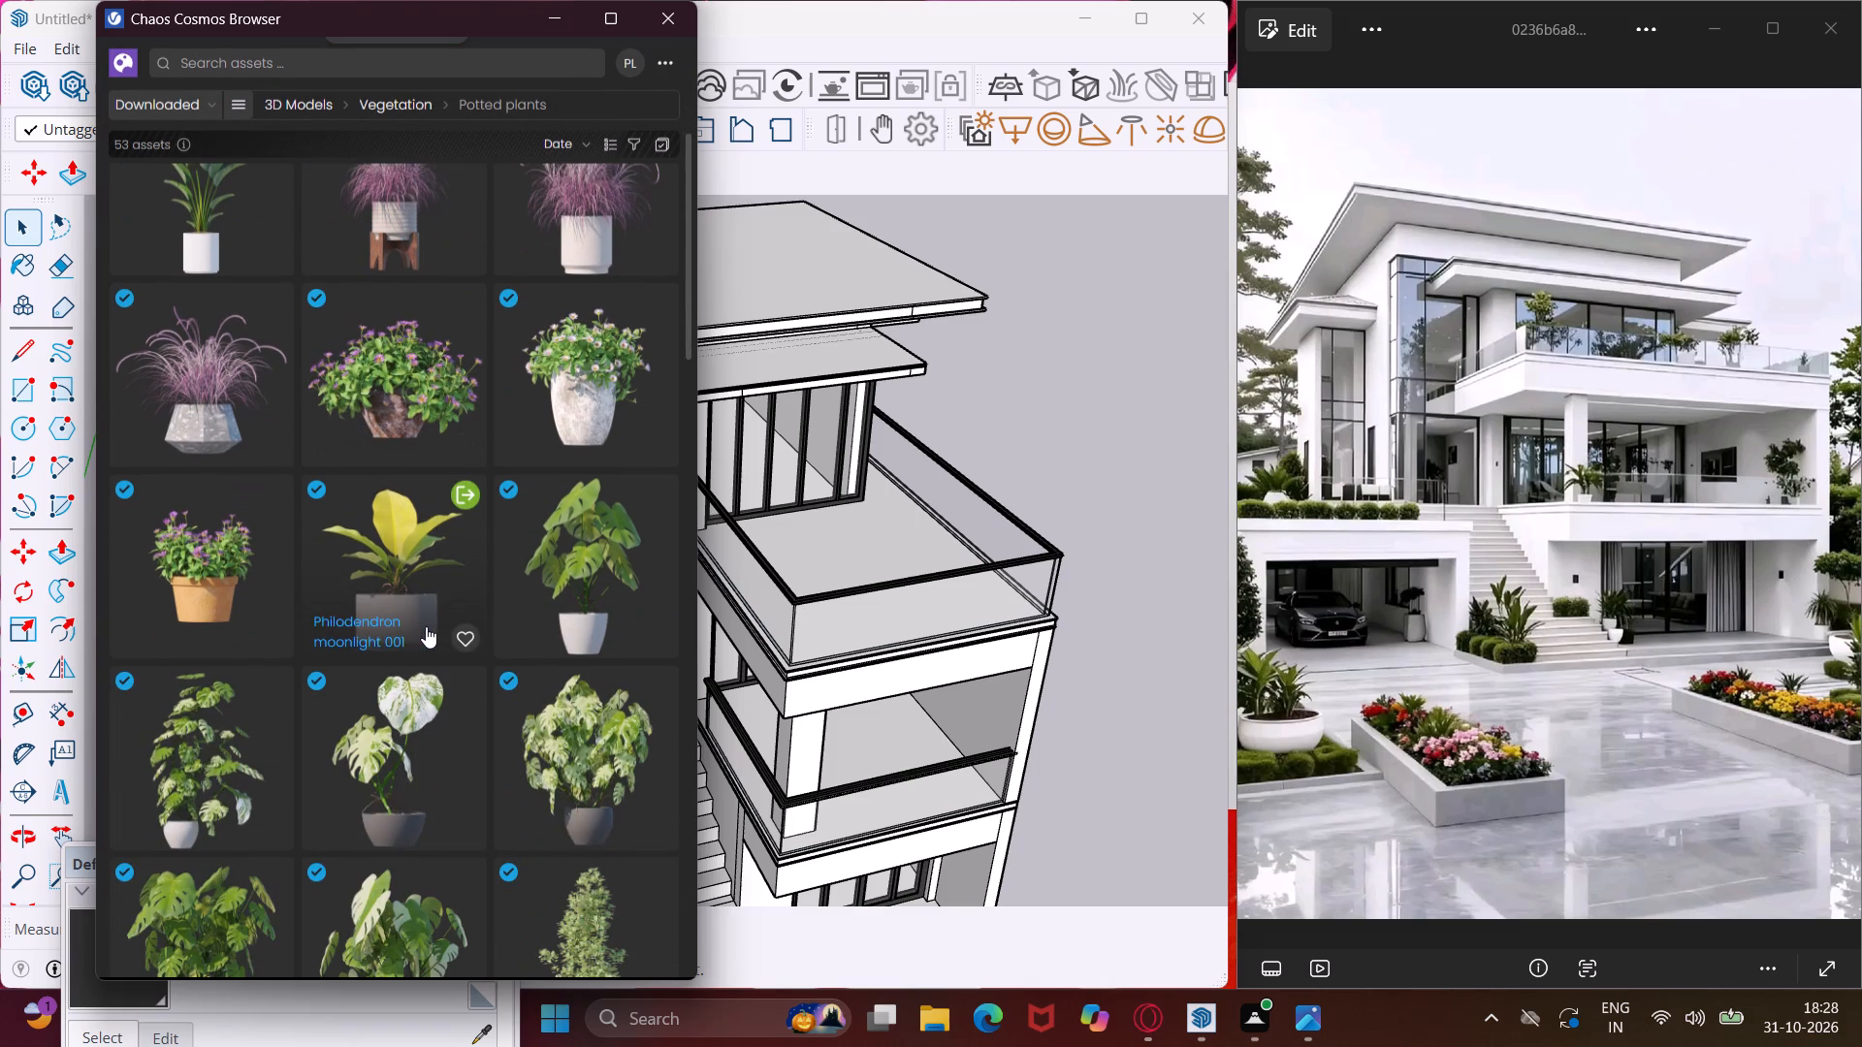
scroll(426, 626, down, 5)
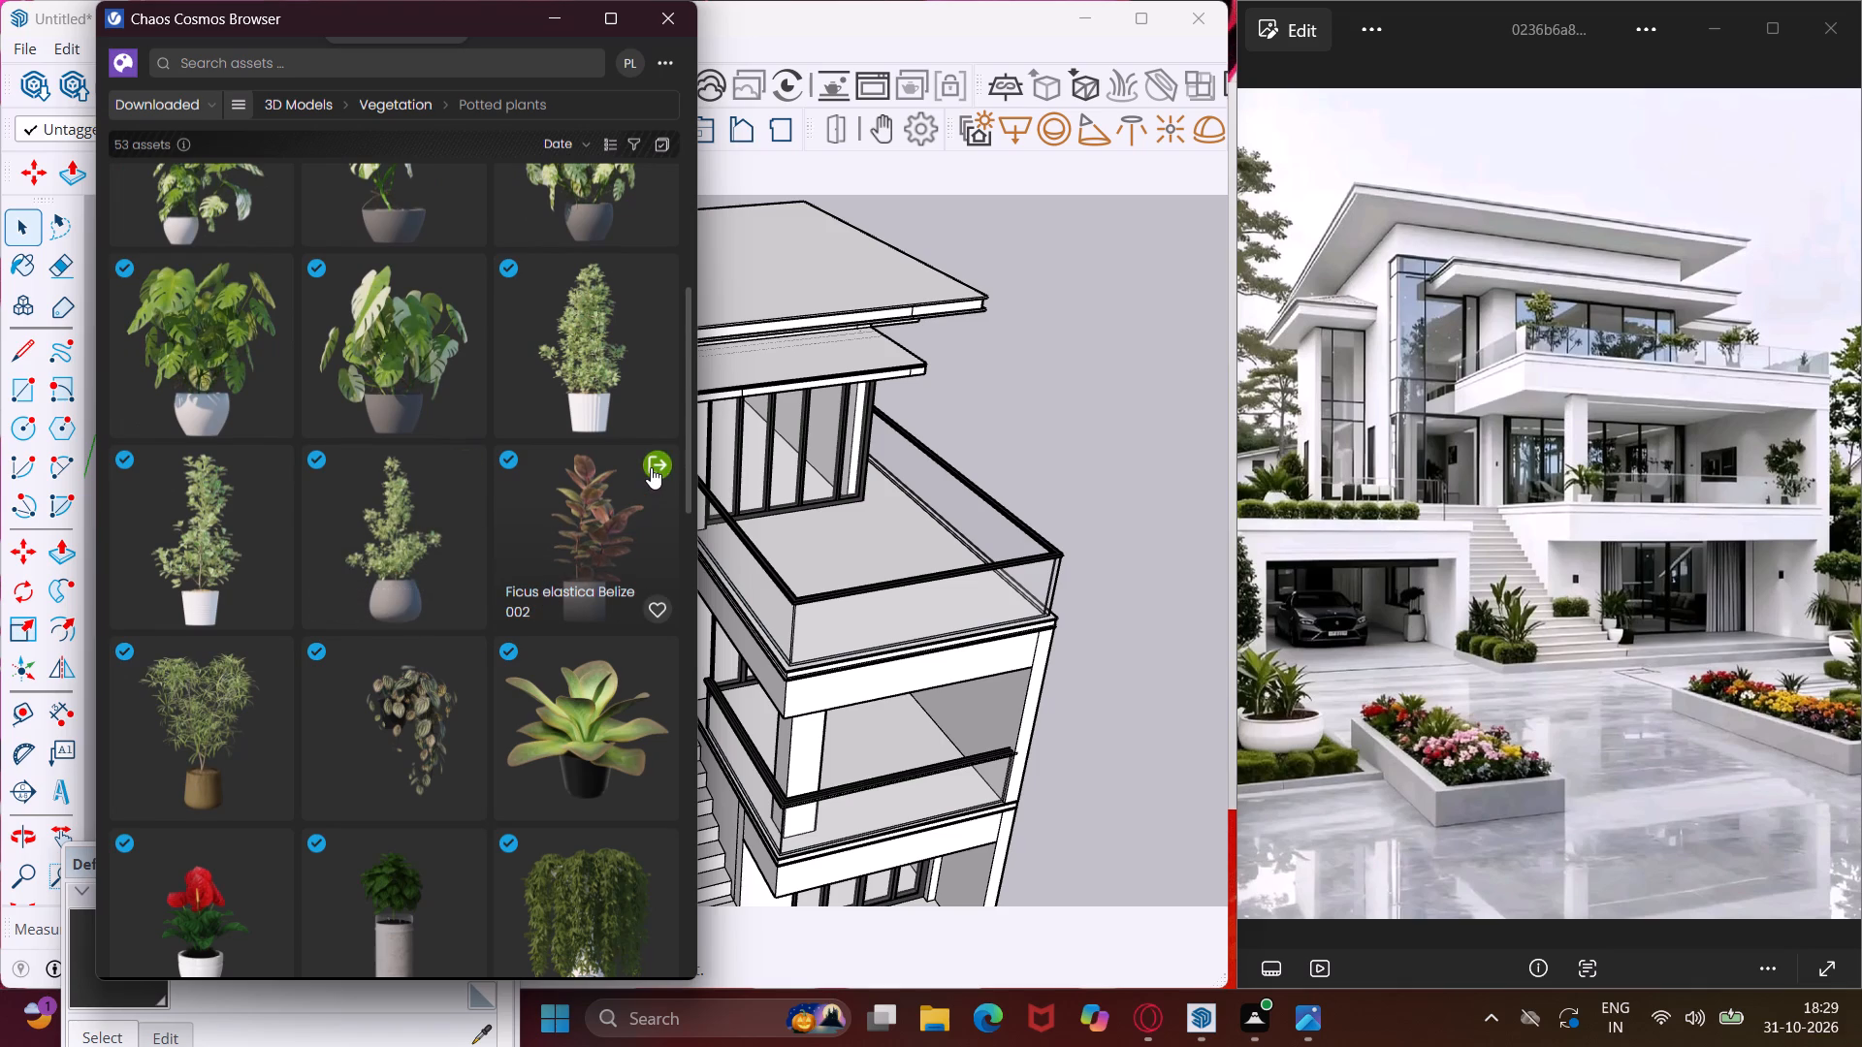
scroll(529, 608, down, 1)
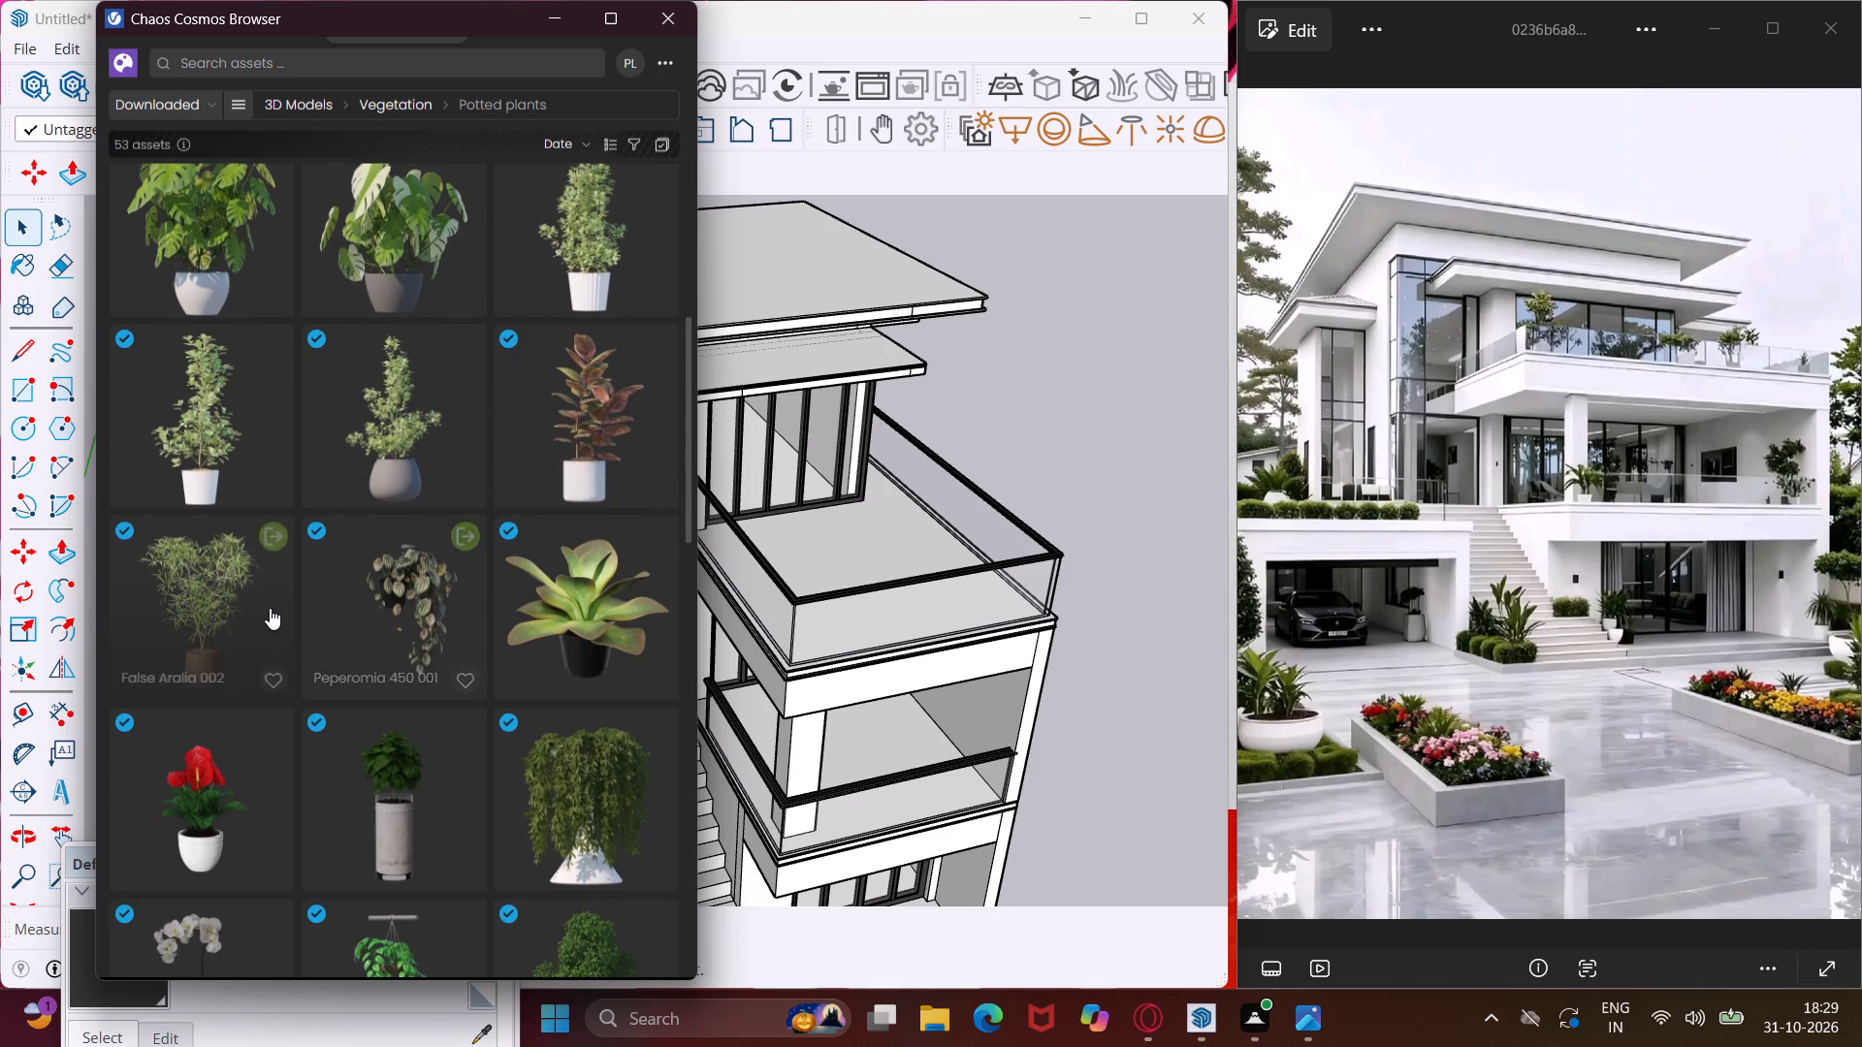
click(266, 532)
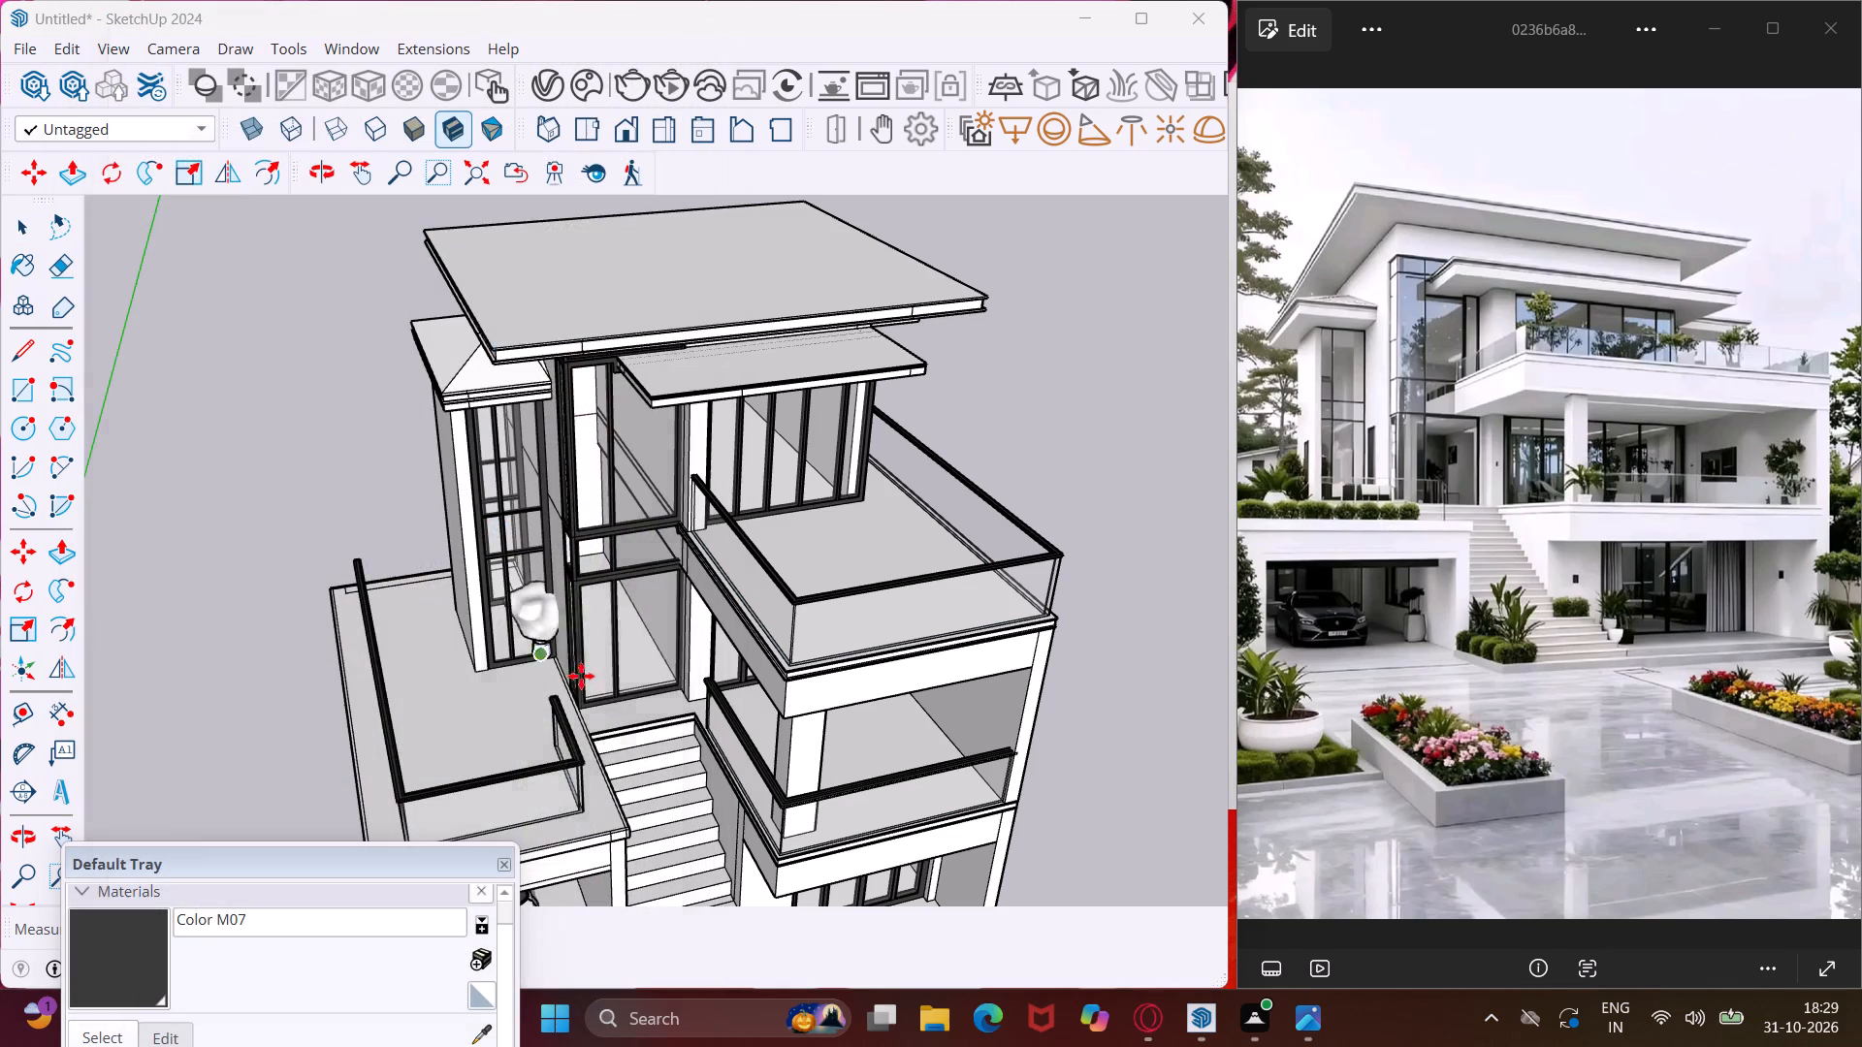
Place two False Aralia 002 plants on the upper terrace, one at the front corner beside the stairs and one near the opposite side railing.
middle_drag(987, 581, 1015, 767)
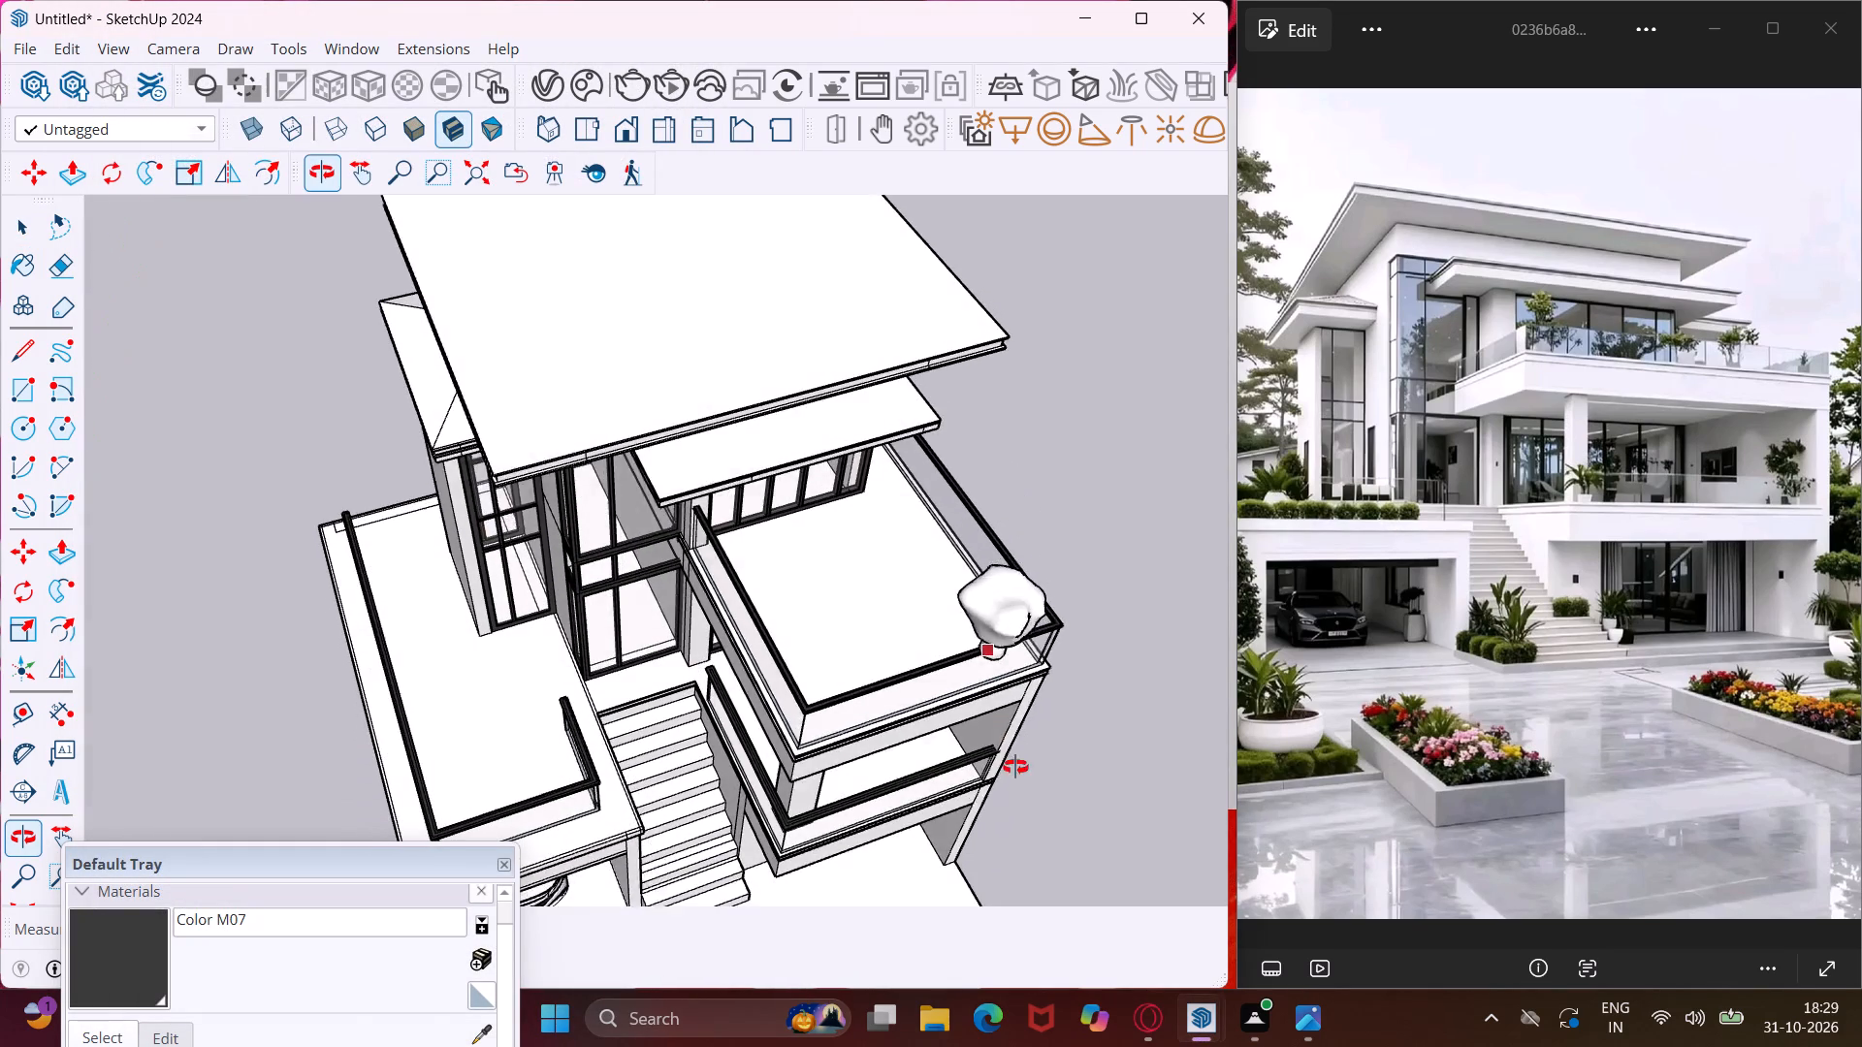
middle_drag(1015, 767, 1019, 777)
scroll(984, 630, up, 9)
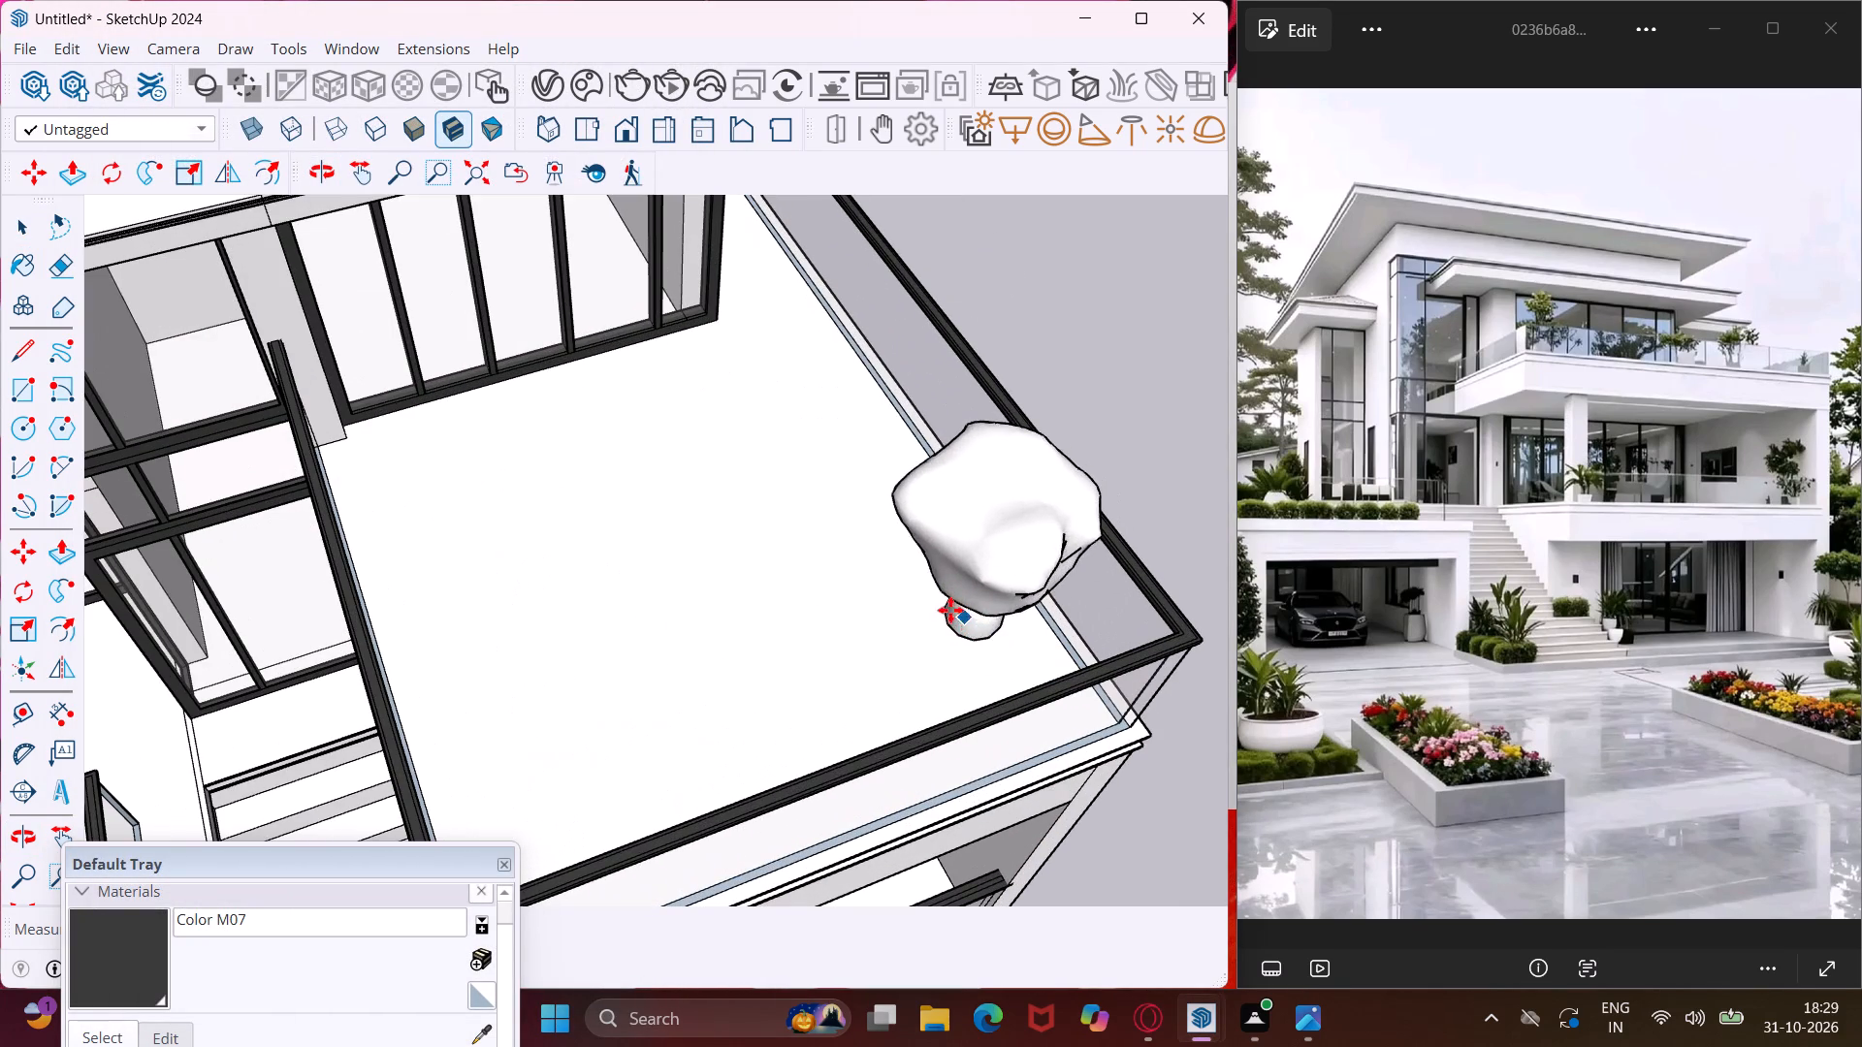
scroll(897, 551, down, 5)
middle_drag(764, 667, 655, 734)
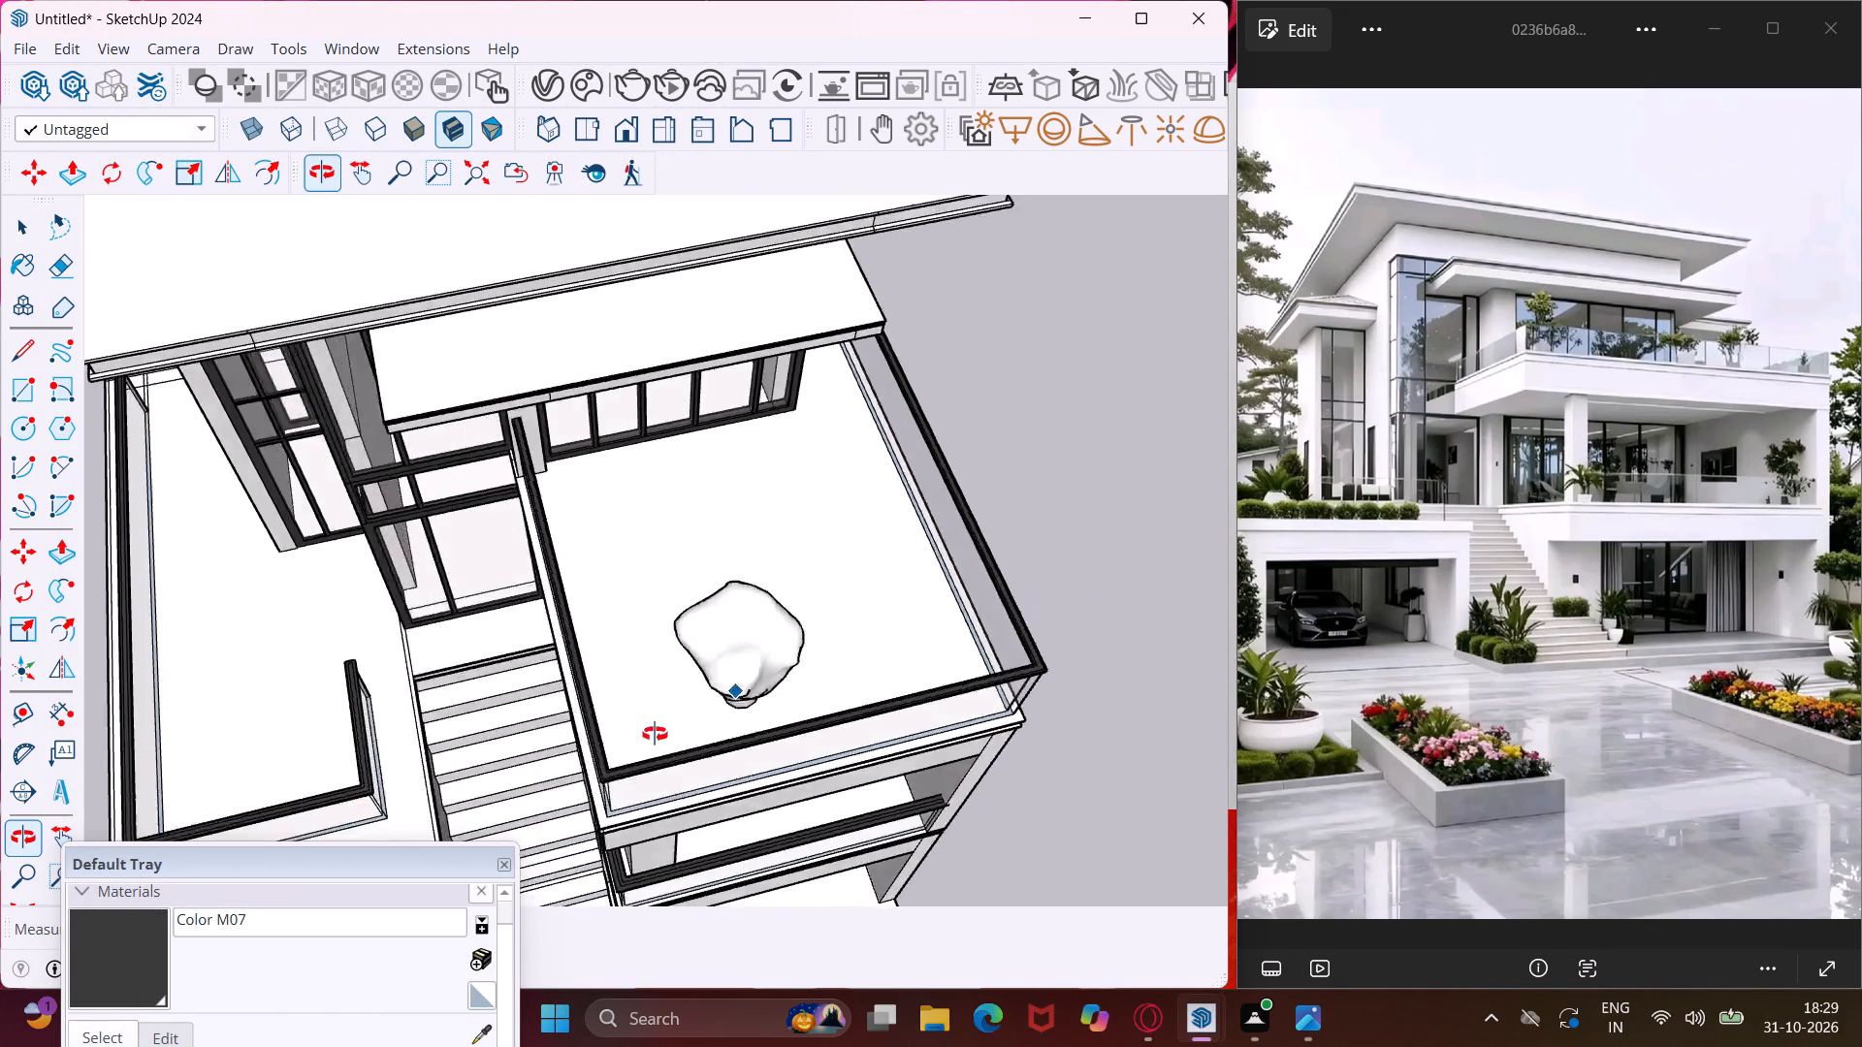
middle_drag(655, 734, 590, 765)
scroll(582, 765, up, 2)
click(594, 746)
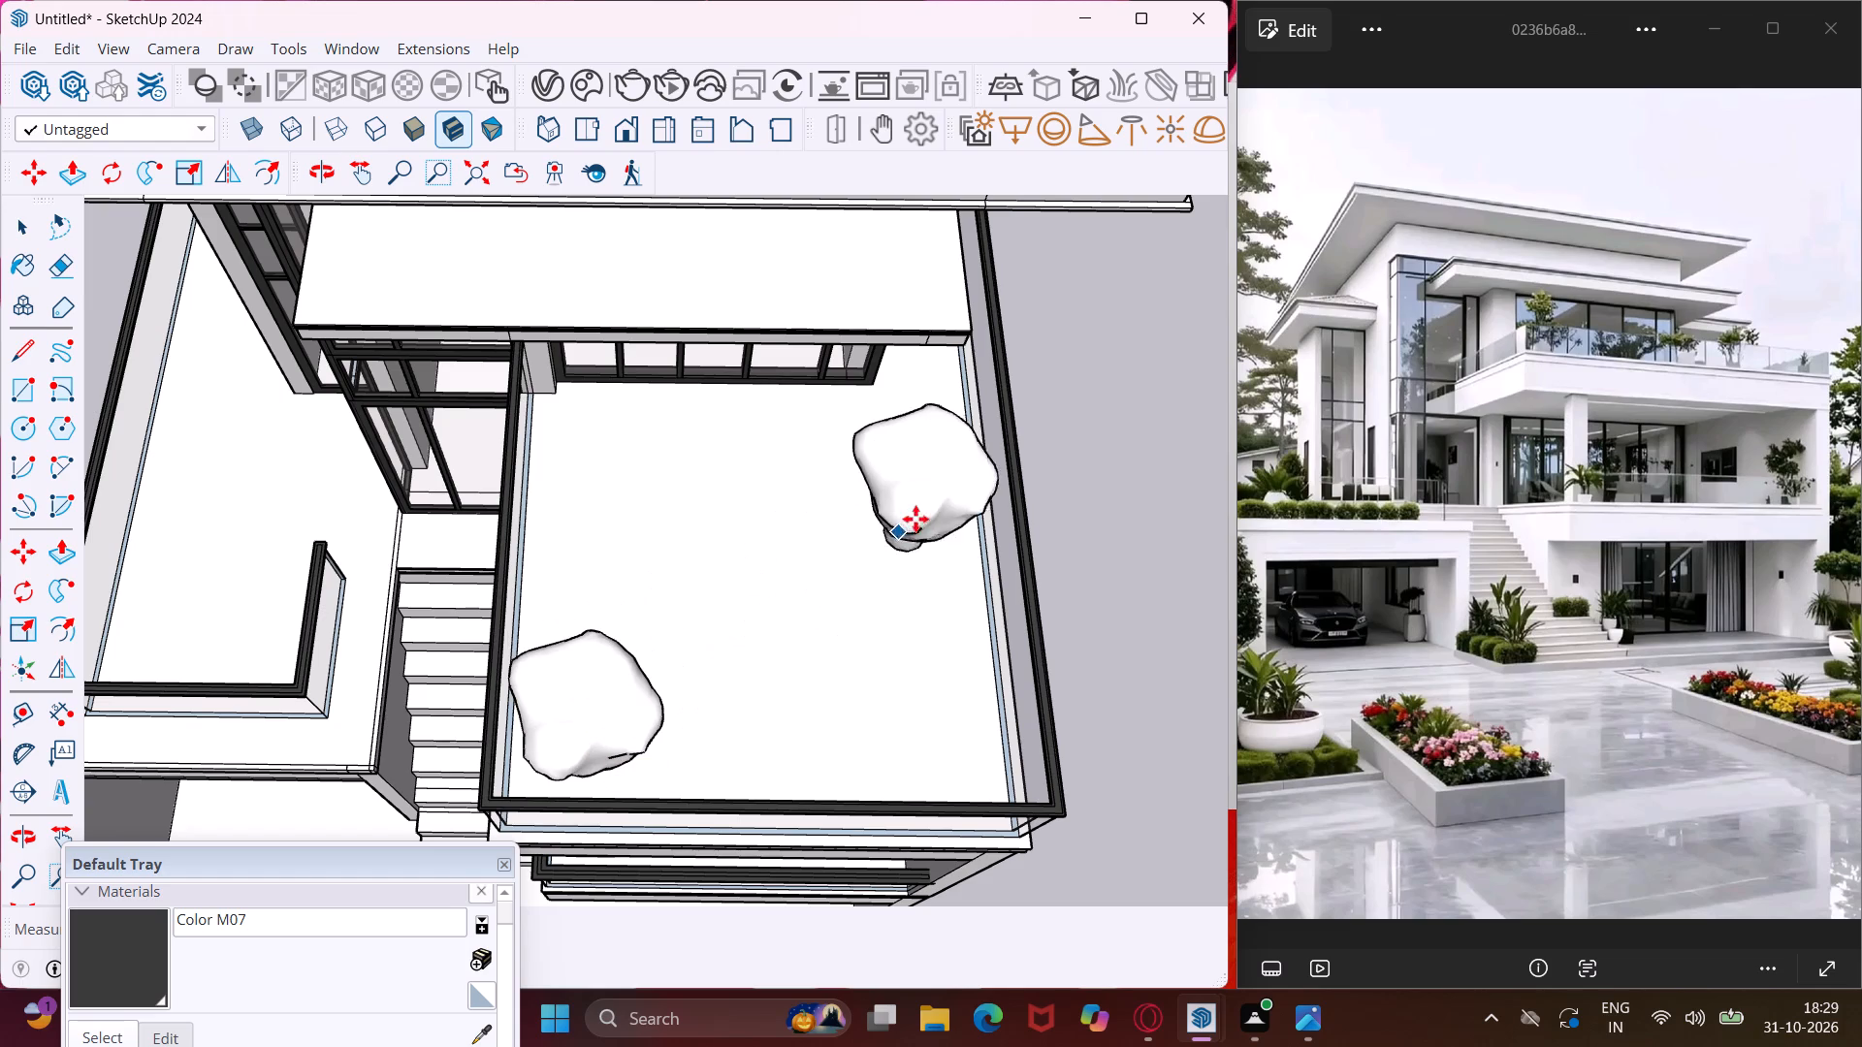
click(922, 513)
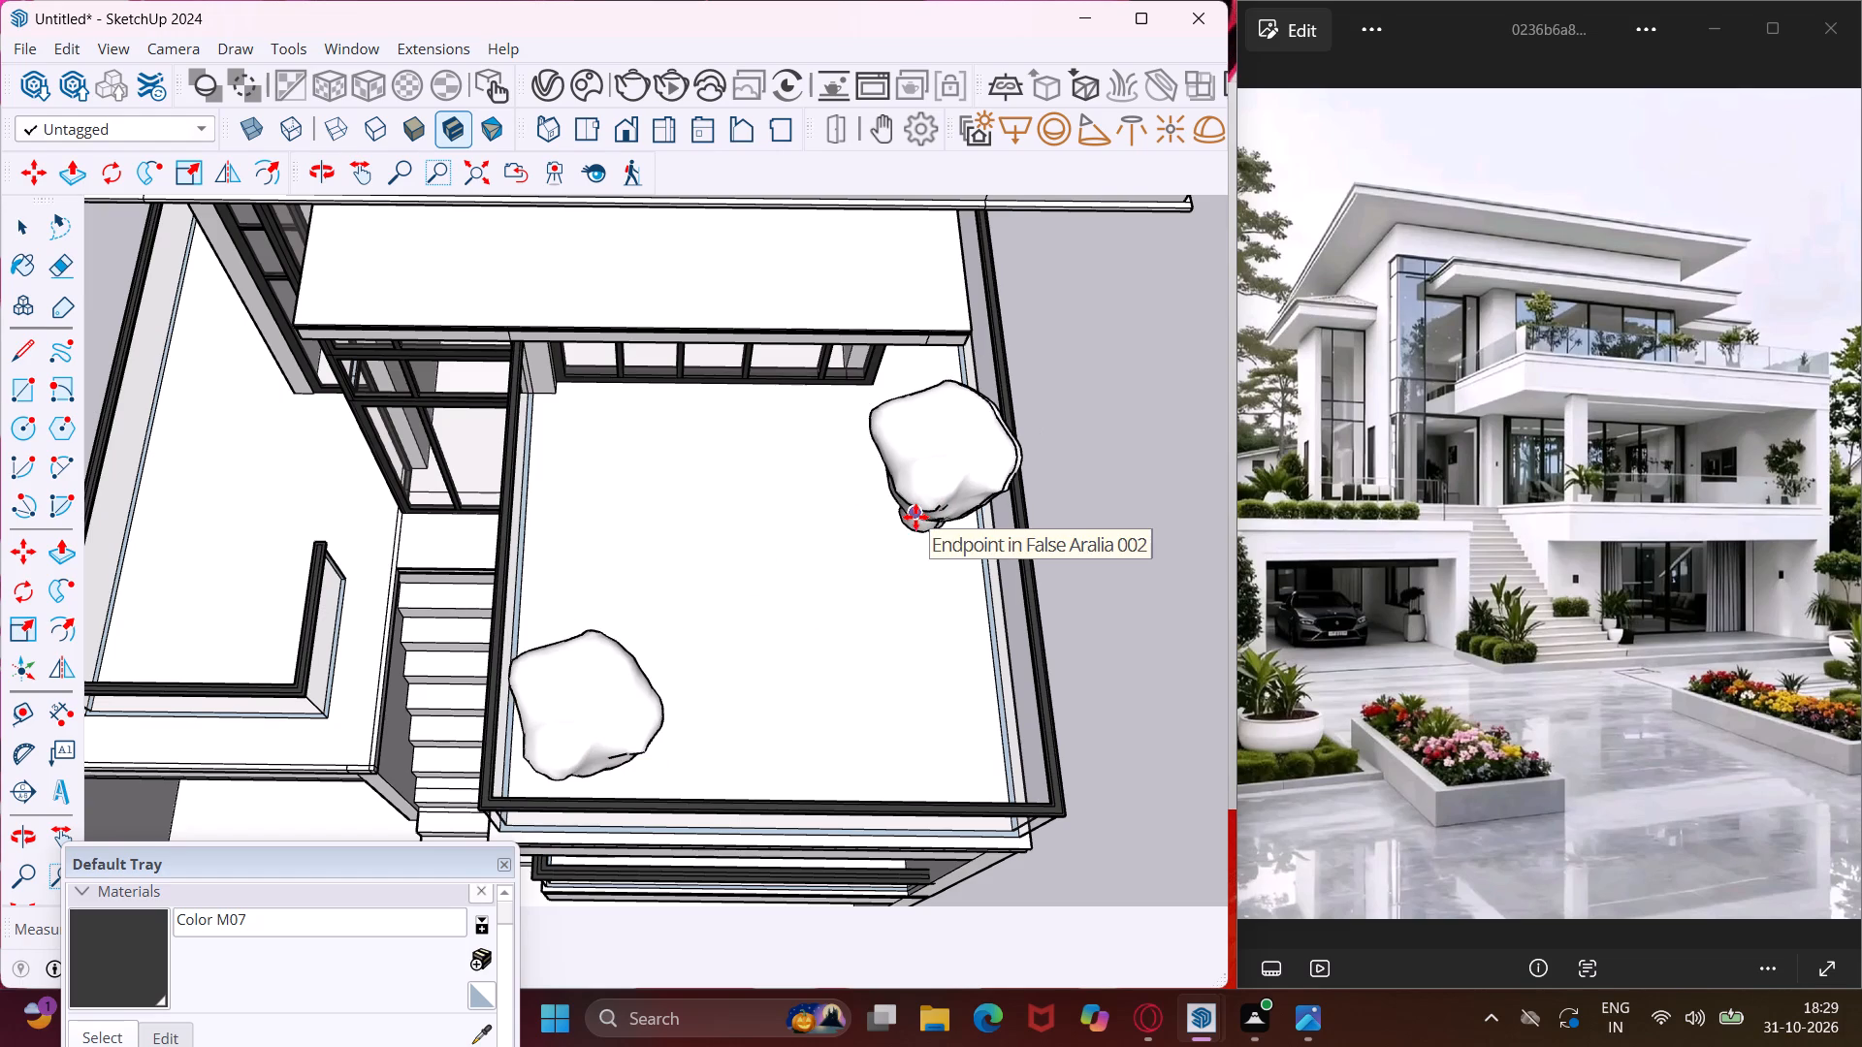
key(Escape)
key(space)
Examine the whole villa from the front, at a low perspective similar to the reference image.
middle_drag(915, 517, 958, 255)
scroll(932, 295, down, 2)
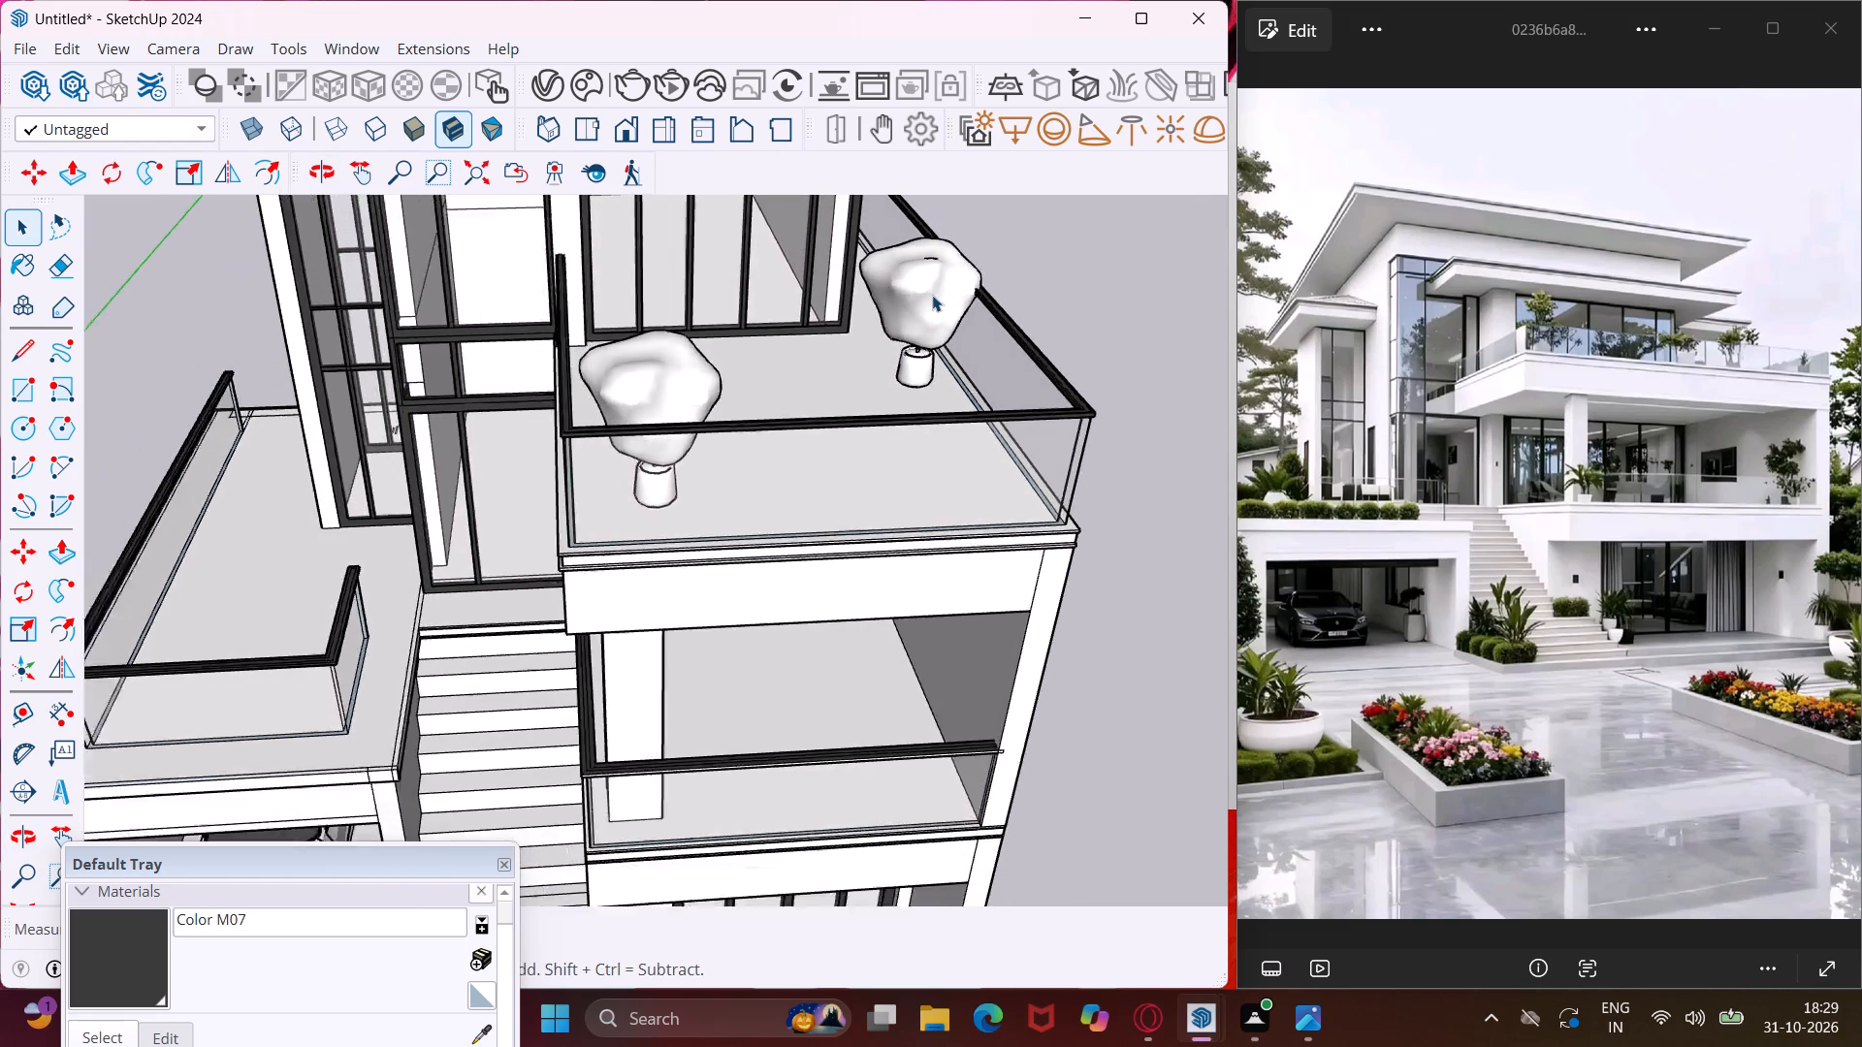
scroll(932, 295, down, 13)
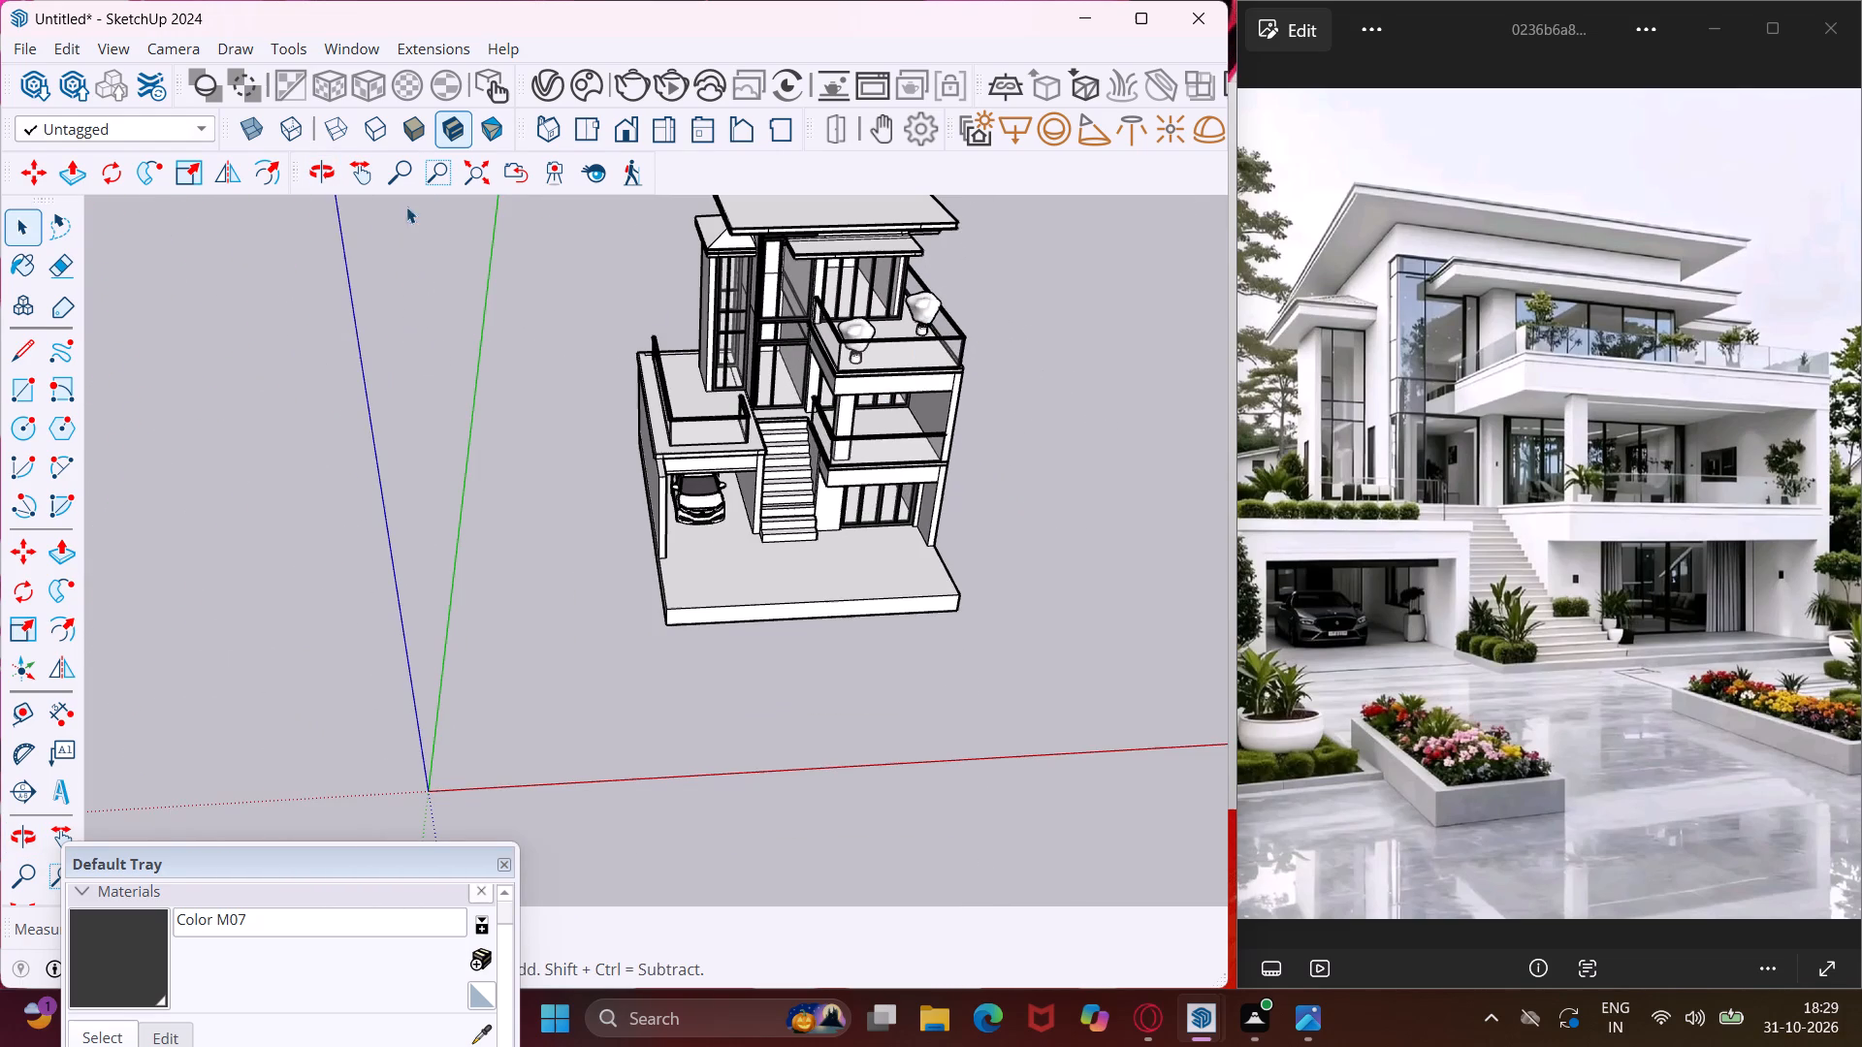
click(355, 170)
drag(643, 401, 558, 546)
middle_drag(695, 656, 690, 491)
scroll(729, 526, up, 3)
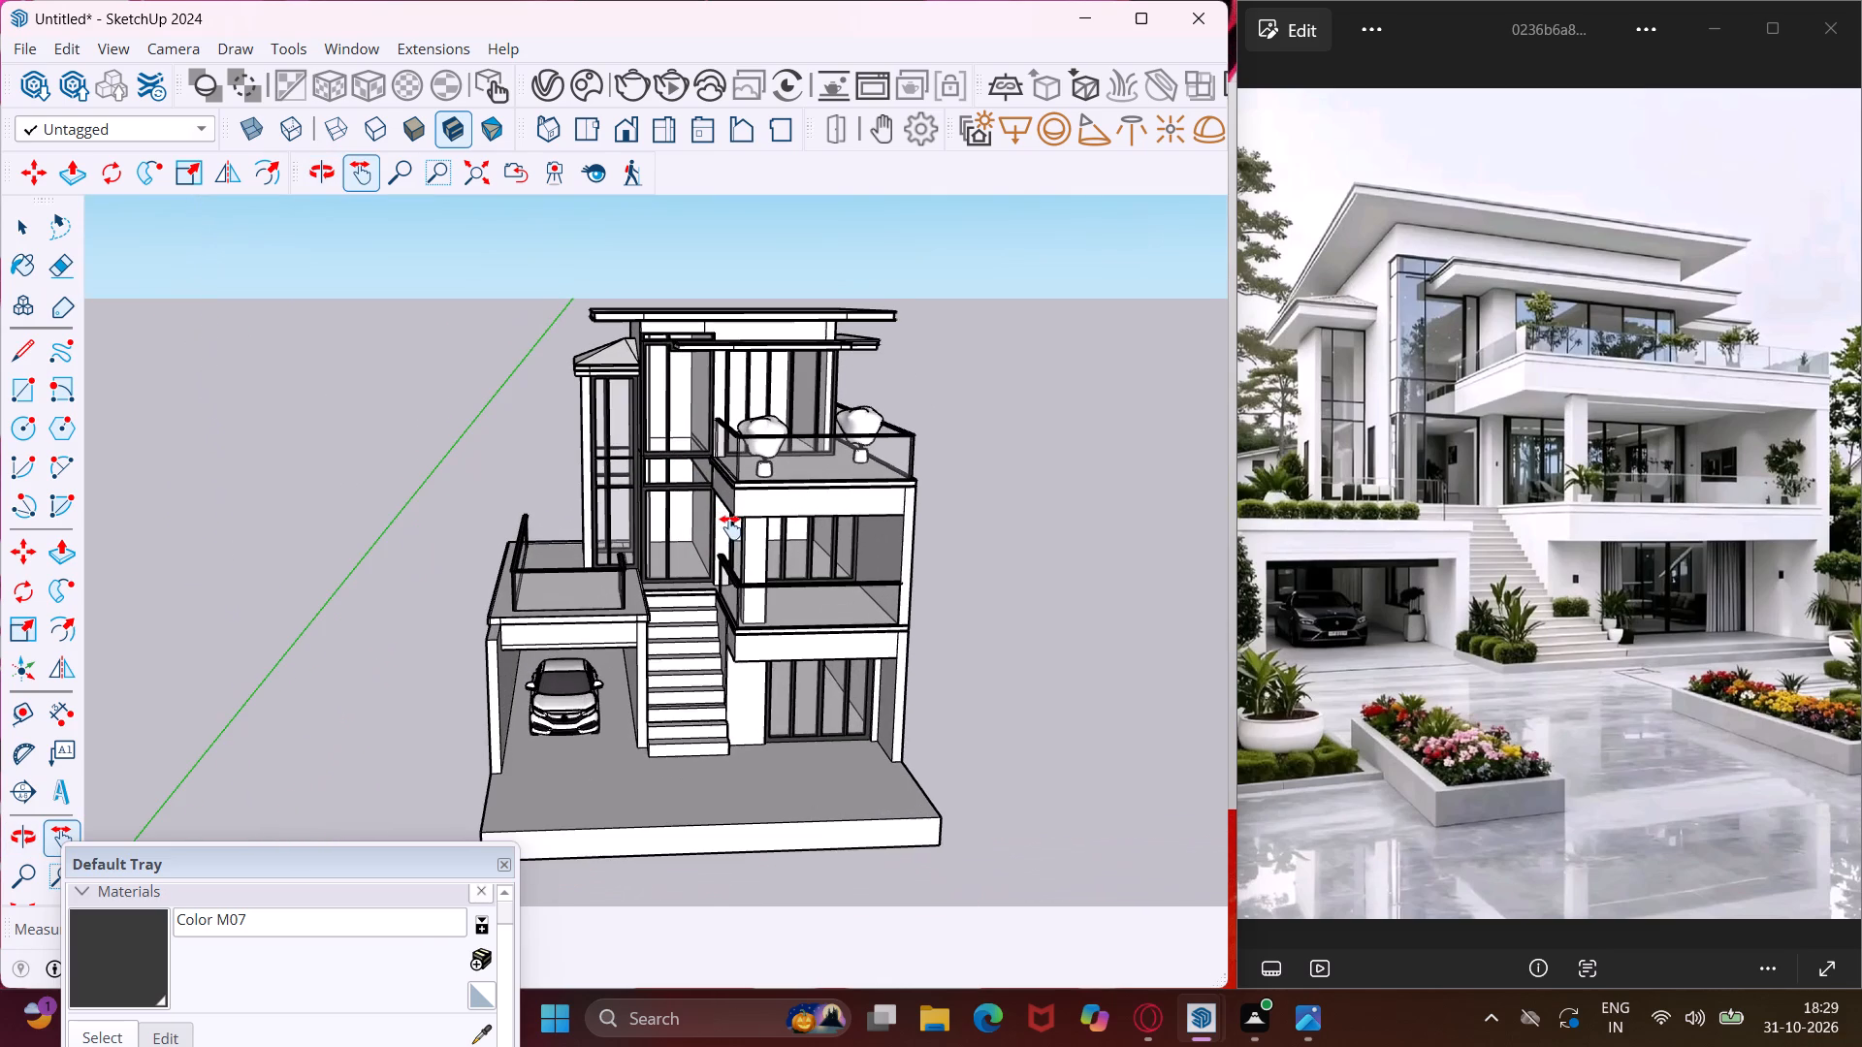
middle_drag(730, 527, 733, 491)
scroll(730, 527, up, 1)
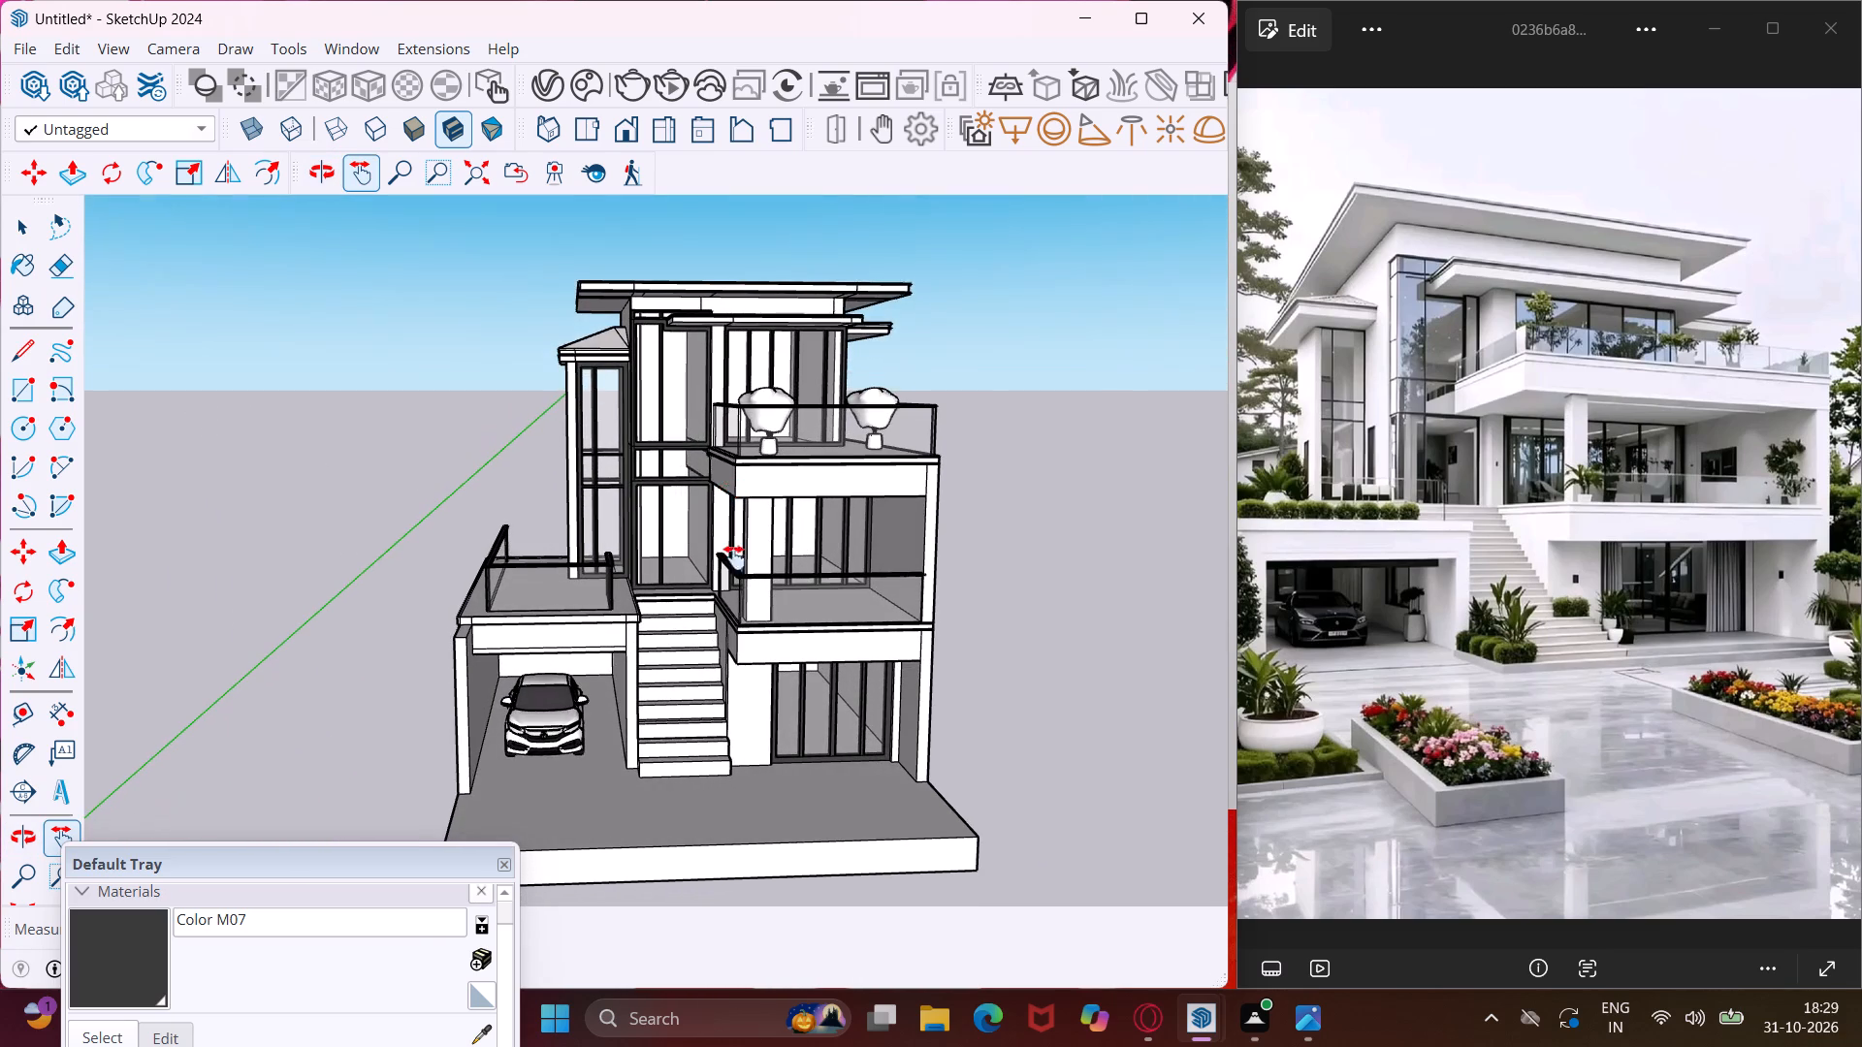
scroll(732, 676, up, 2)
middle_drag(732, 676, 732, 629)
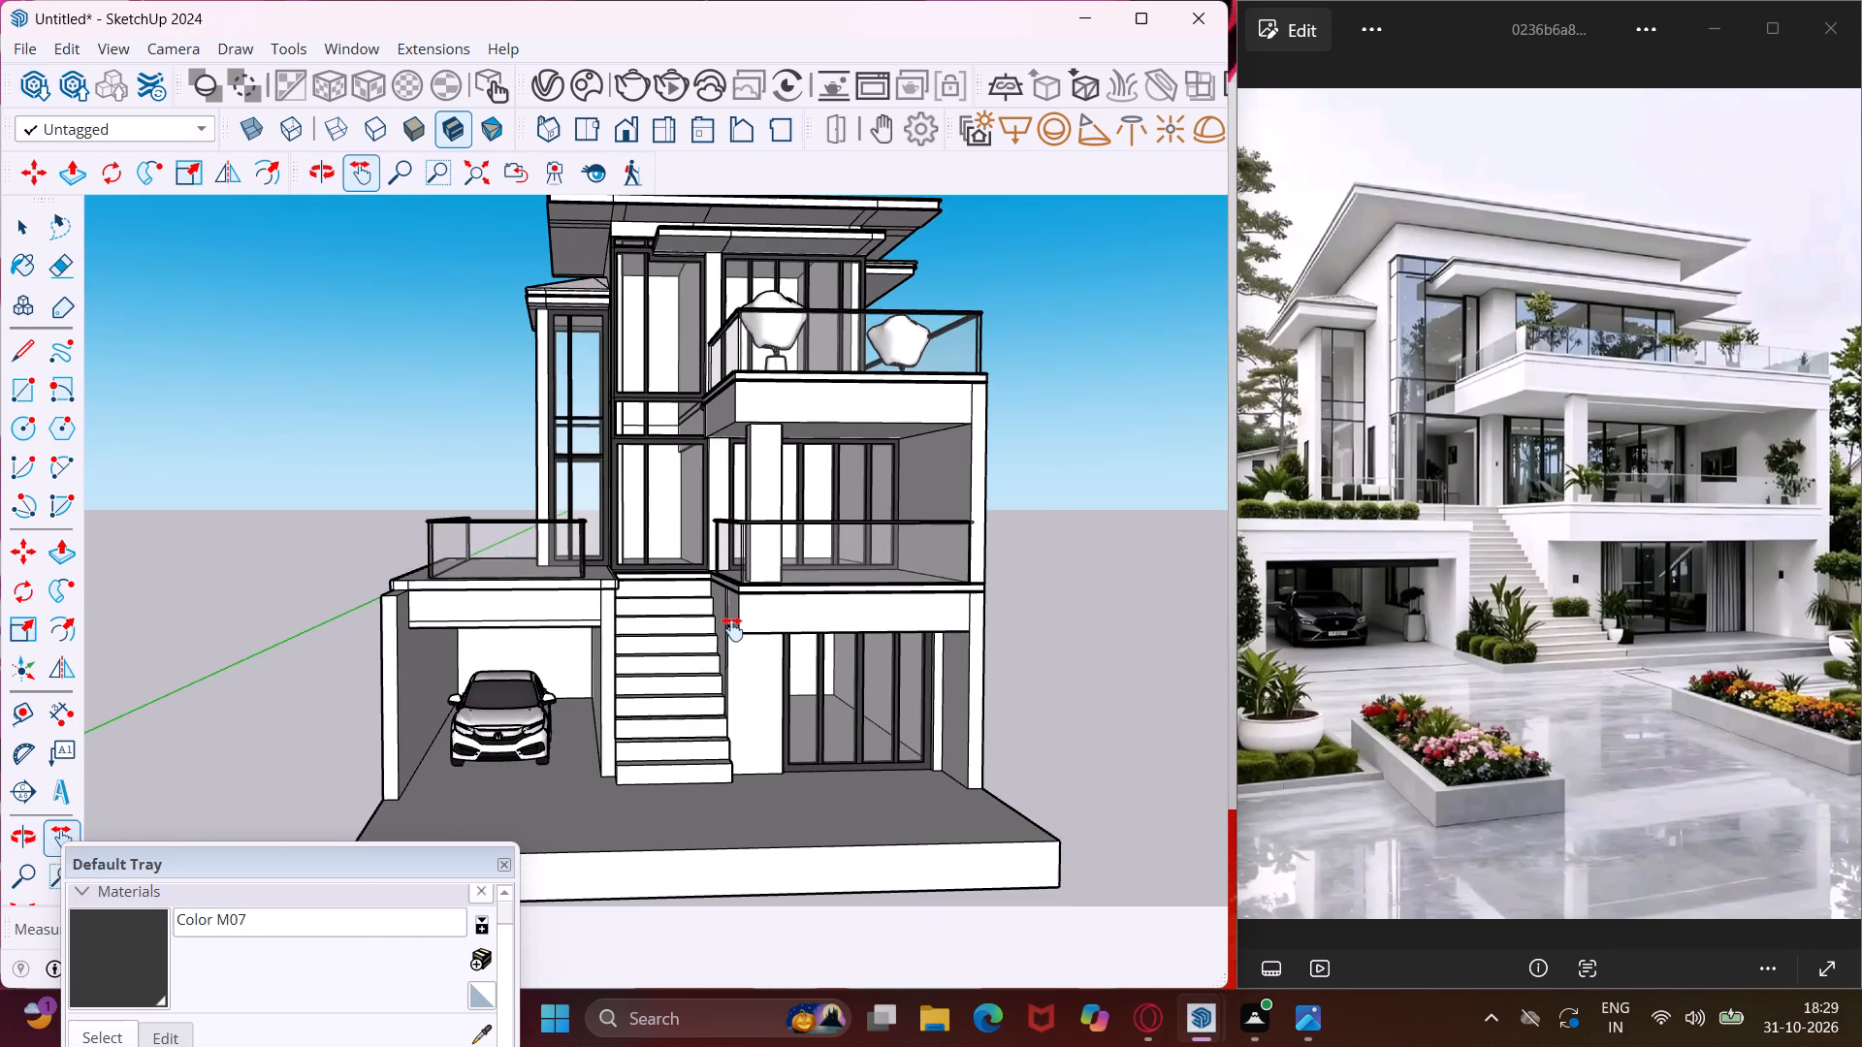
drag(672, 661, 661, 684)
middle_drag(661, 684, 673, 685)
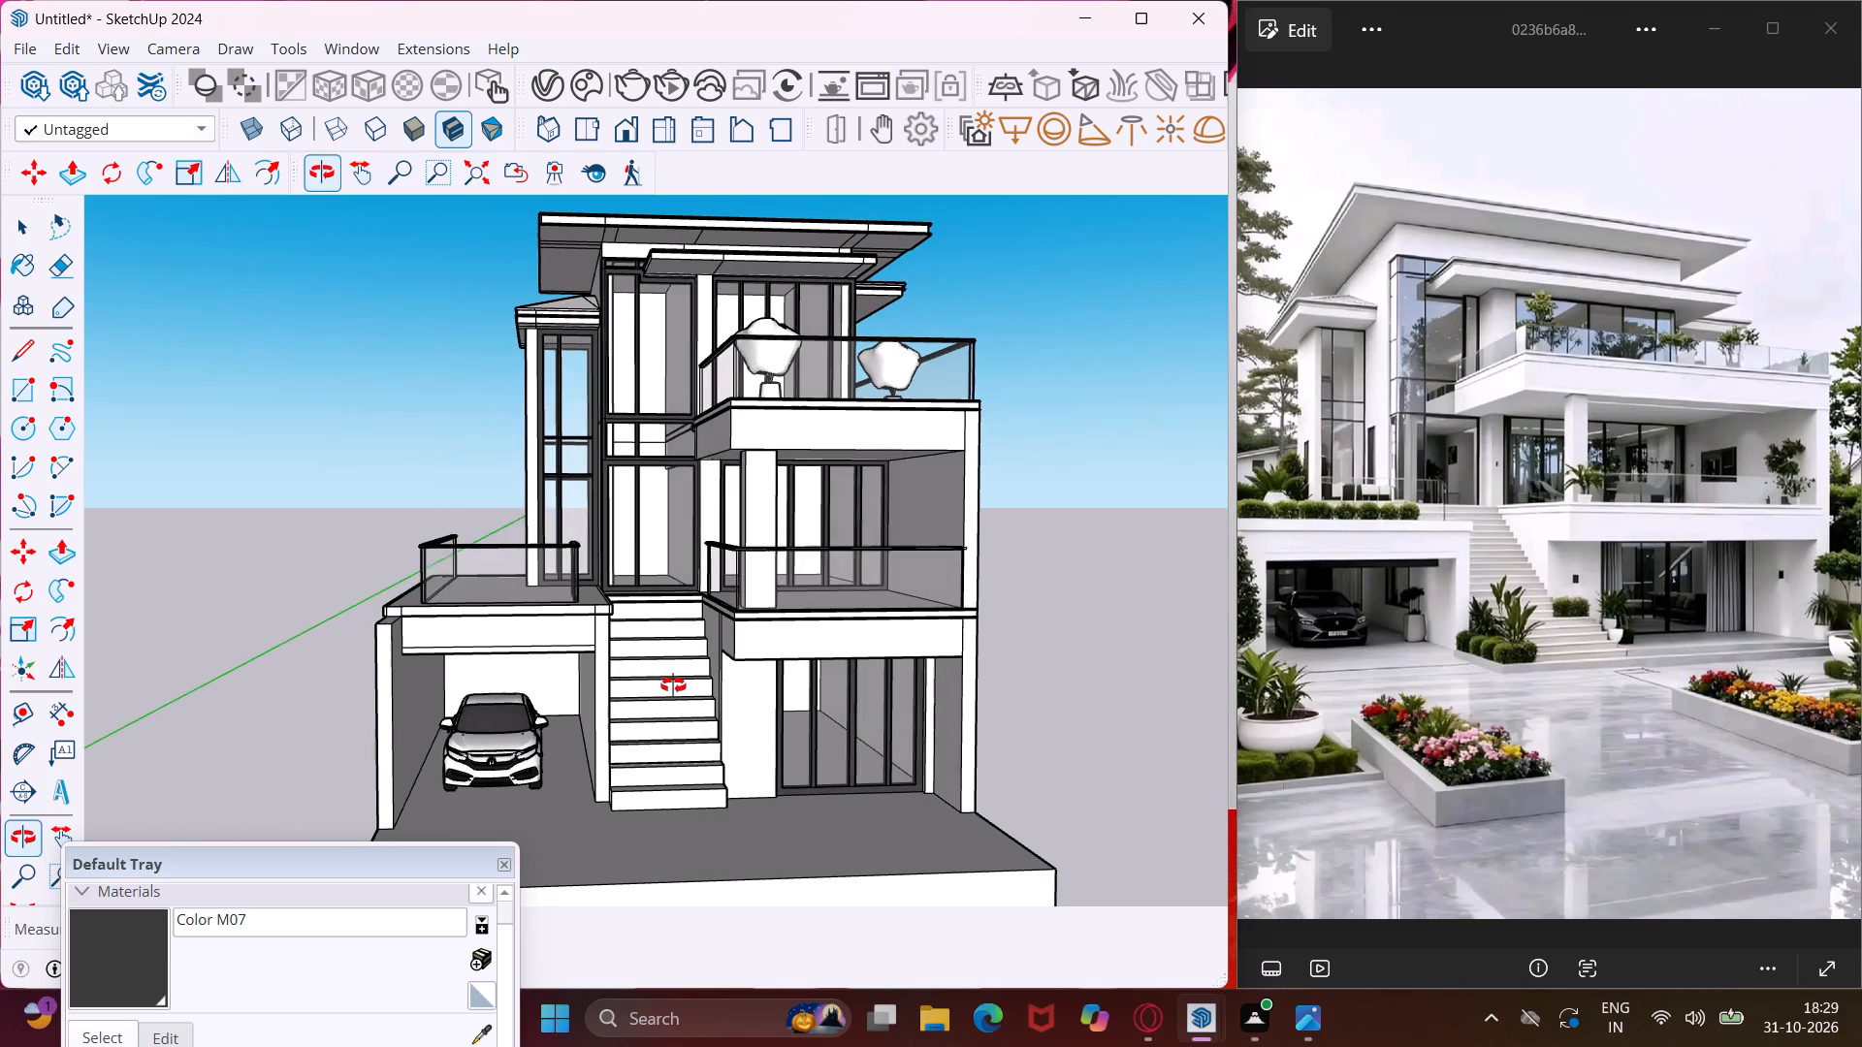
middle_drag(673, 685, 686, 685)
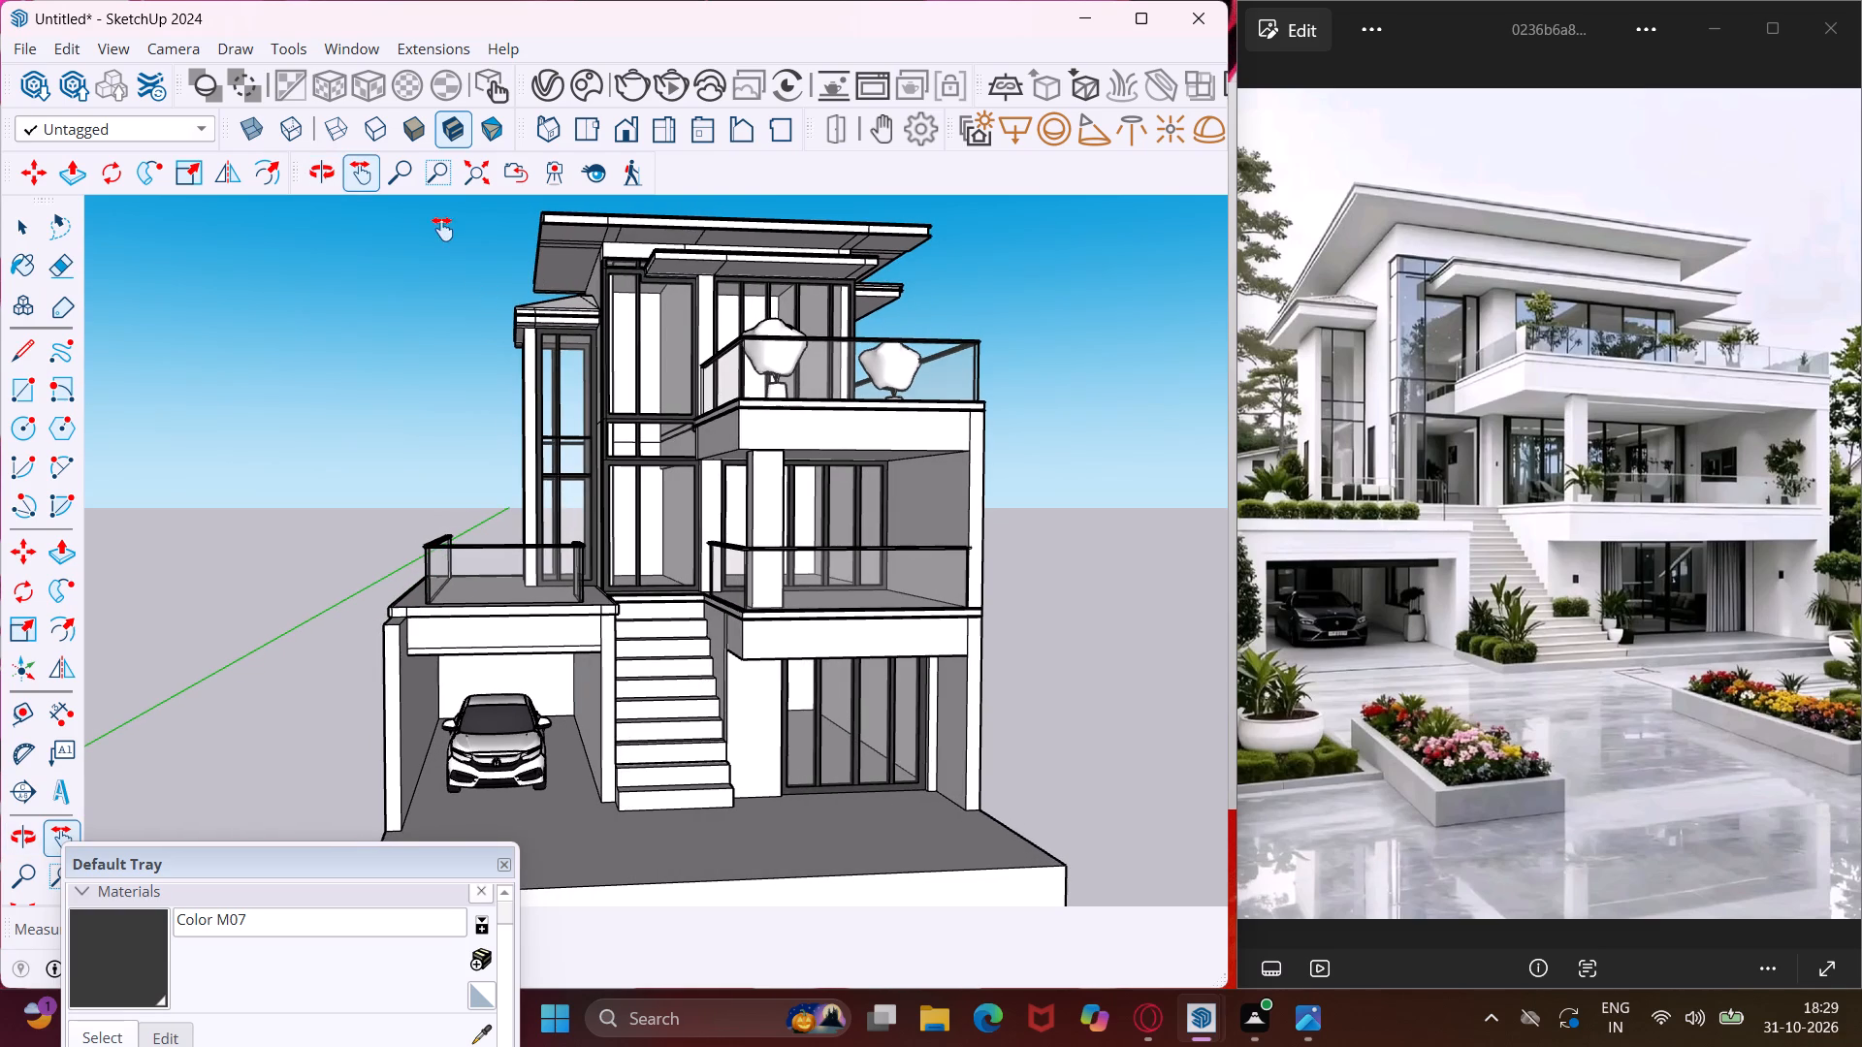
drag(557, 630, 557, 621)
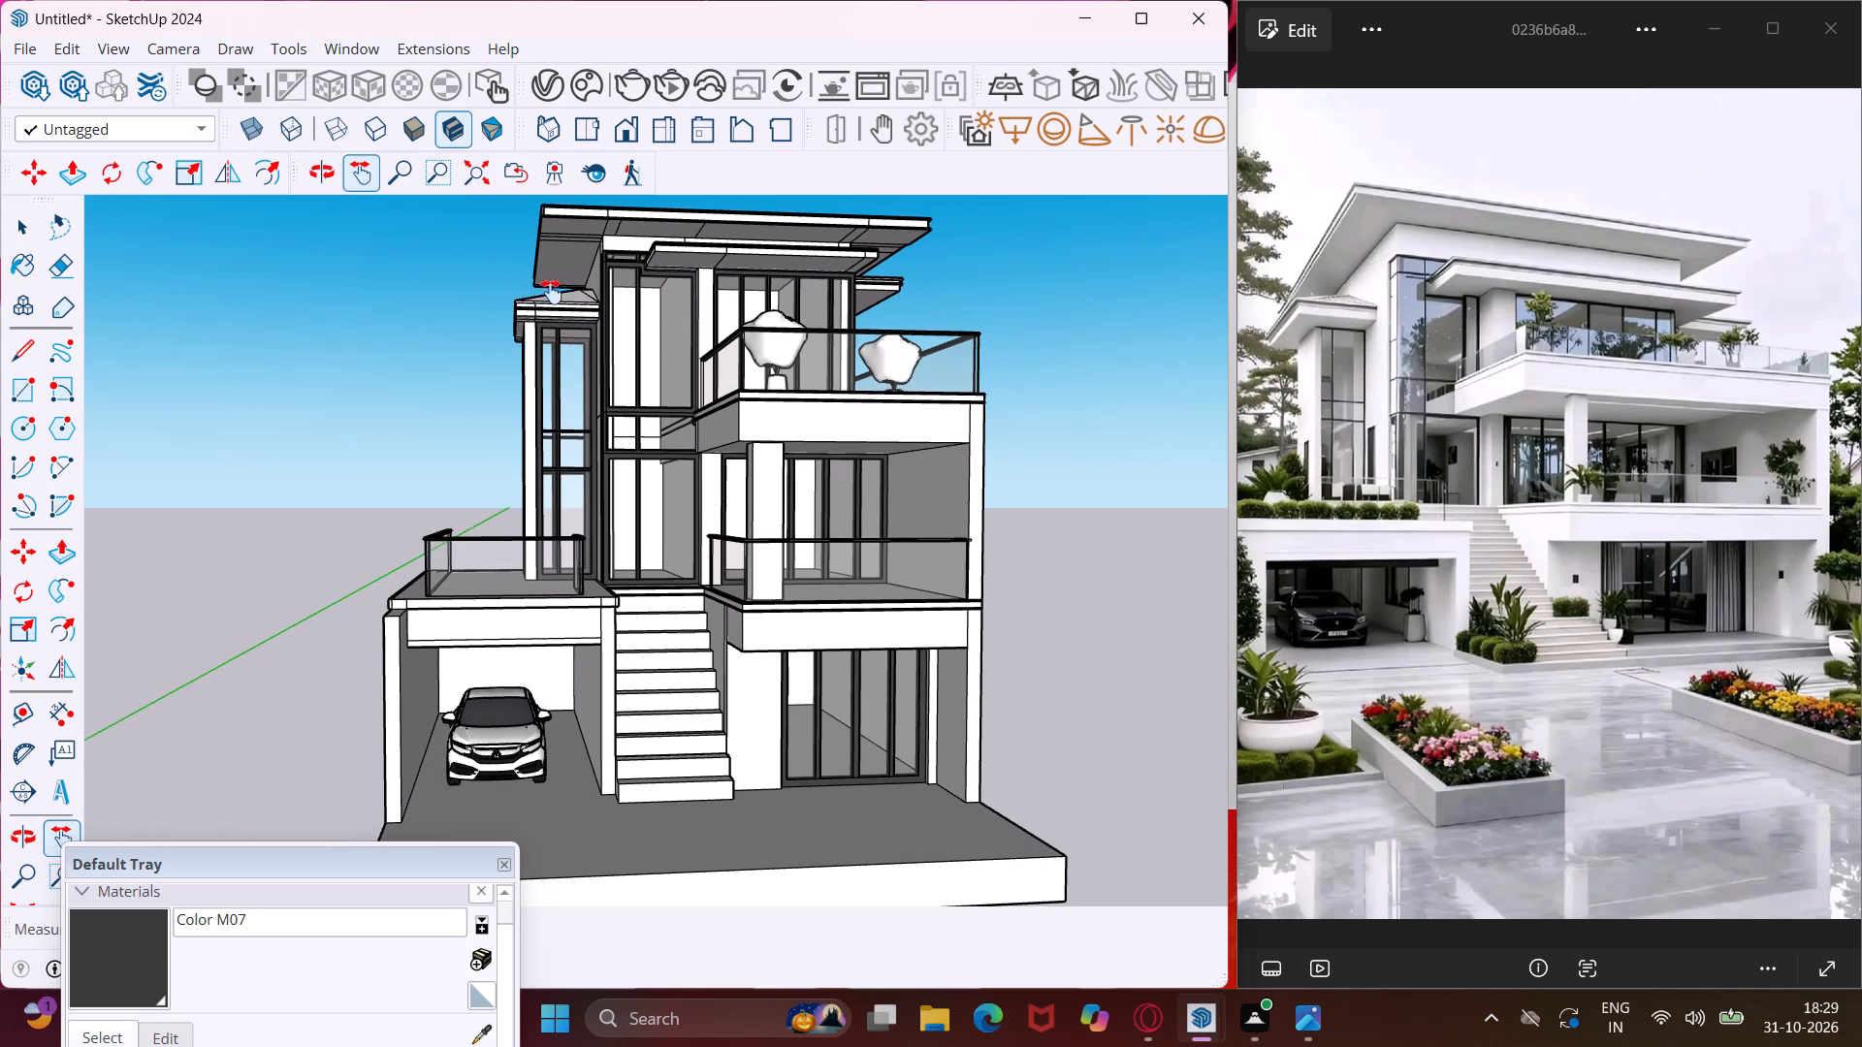
In the V-Ray render output settings, turn on Safe Frame and set the aspect ratio to 4:3 - Picture.
click(554, 87)
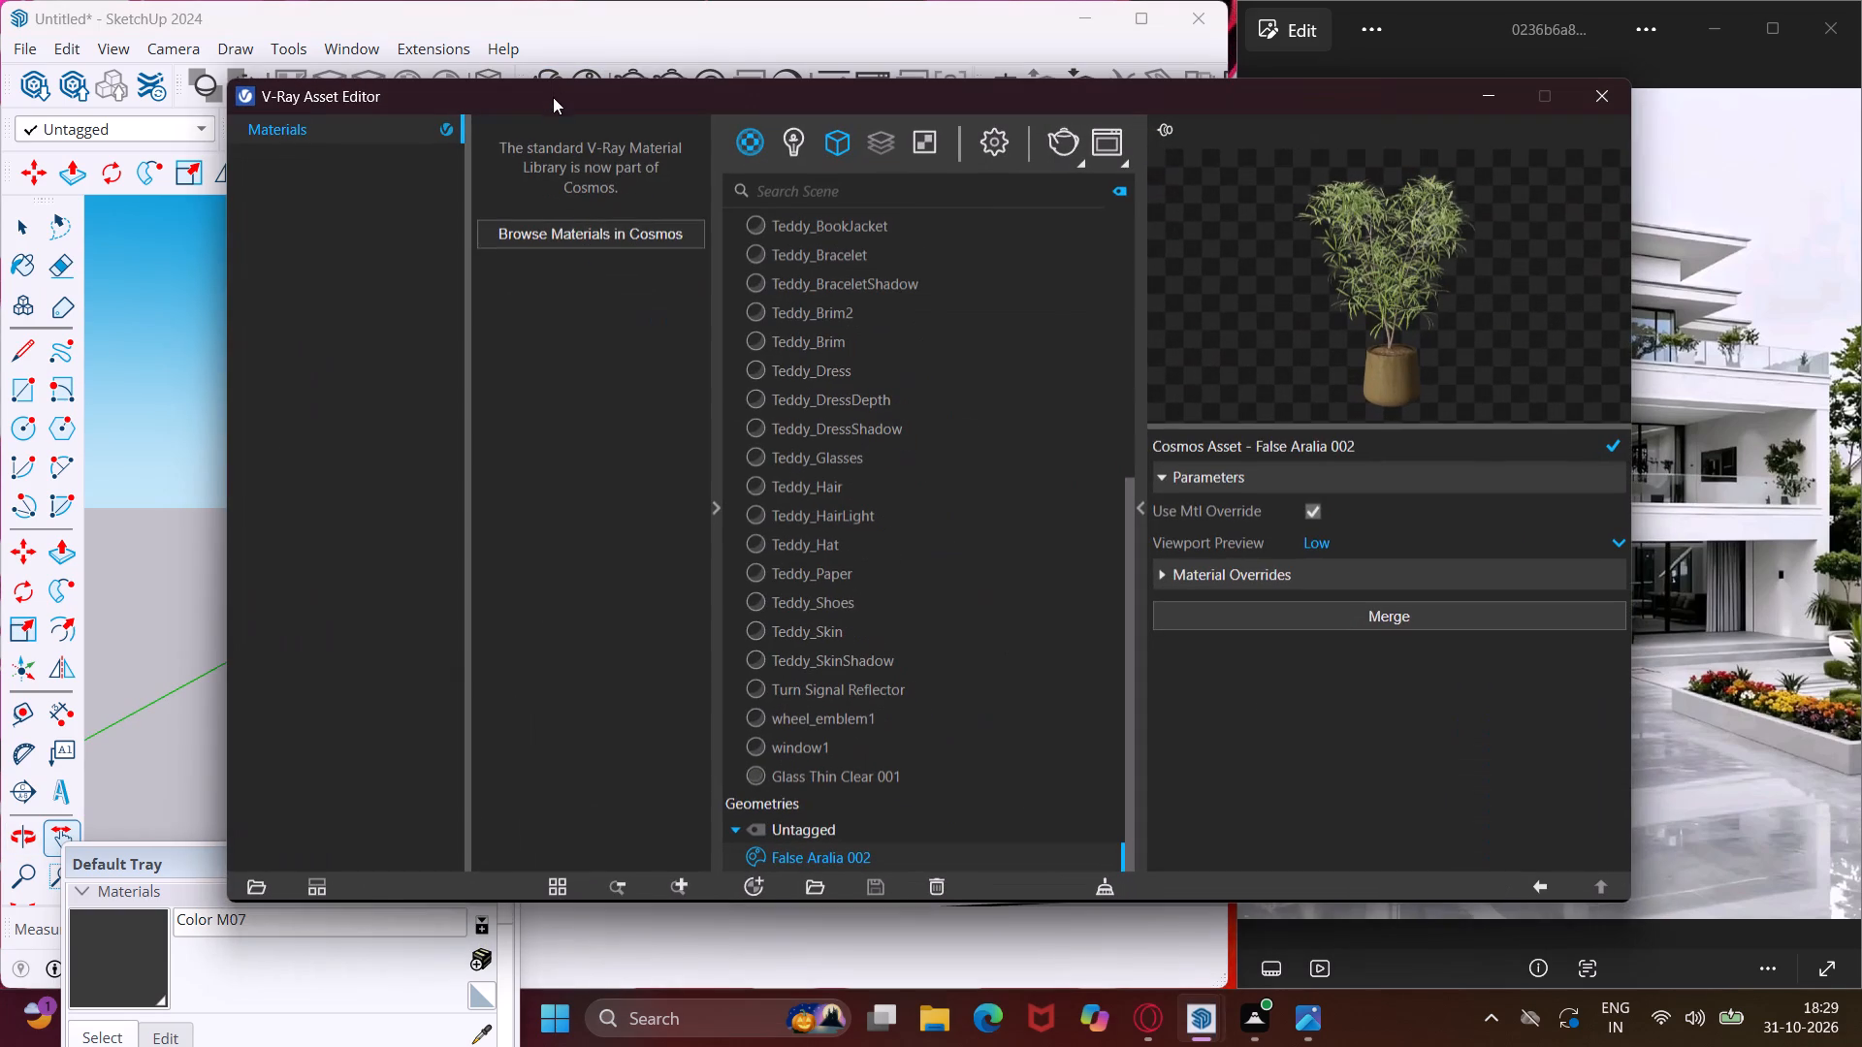
click(985, 145)
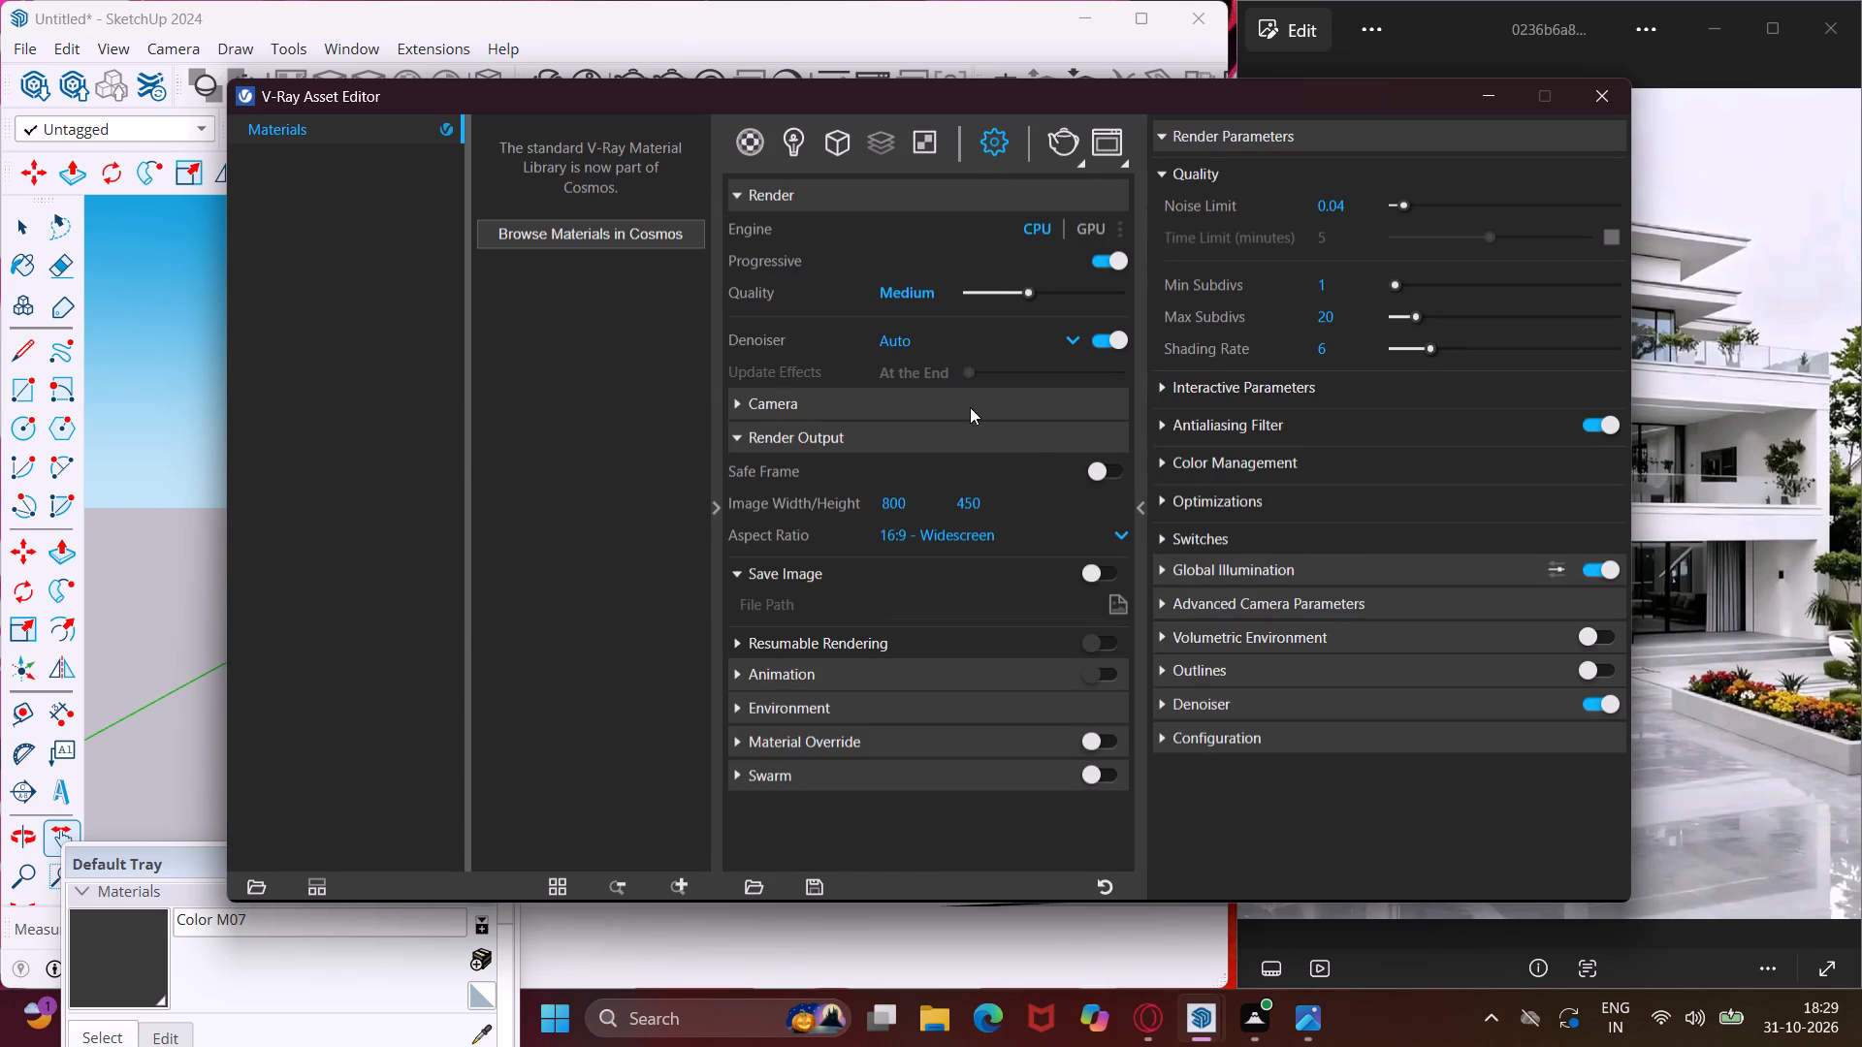
click(1098, 473)
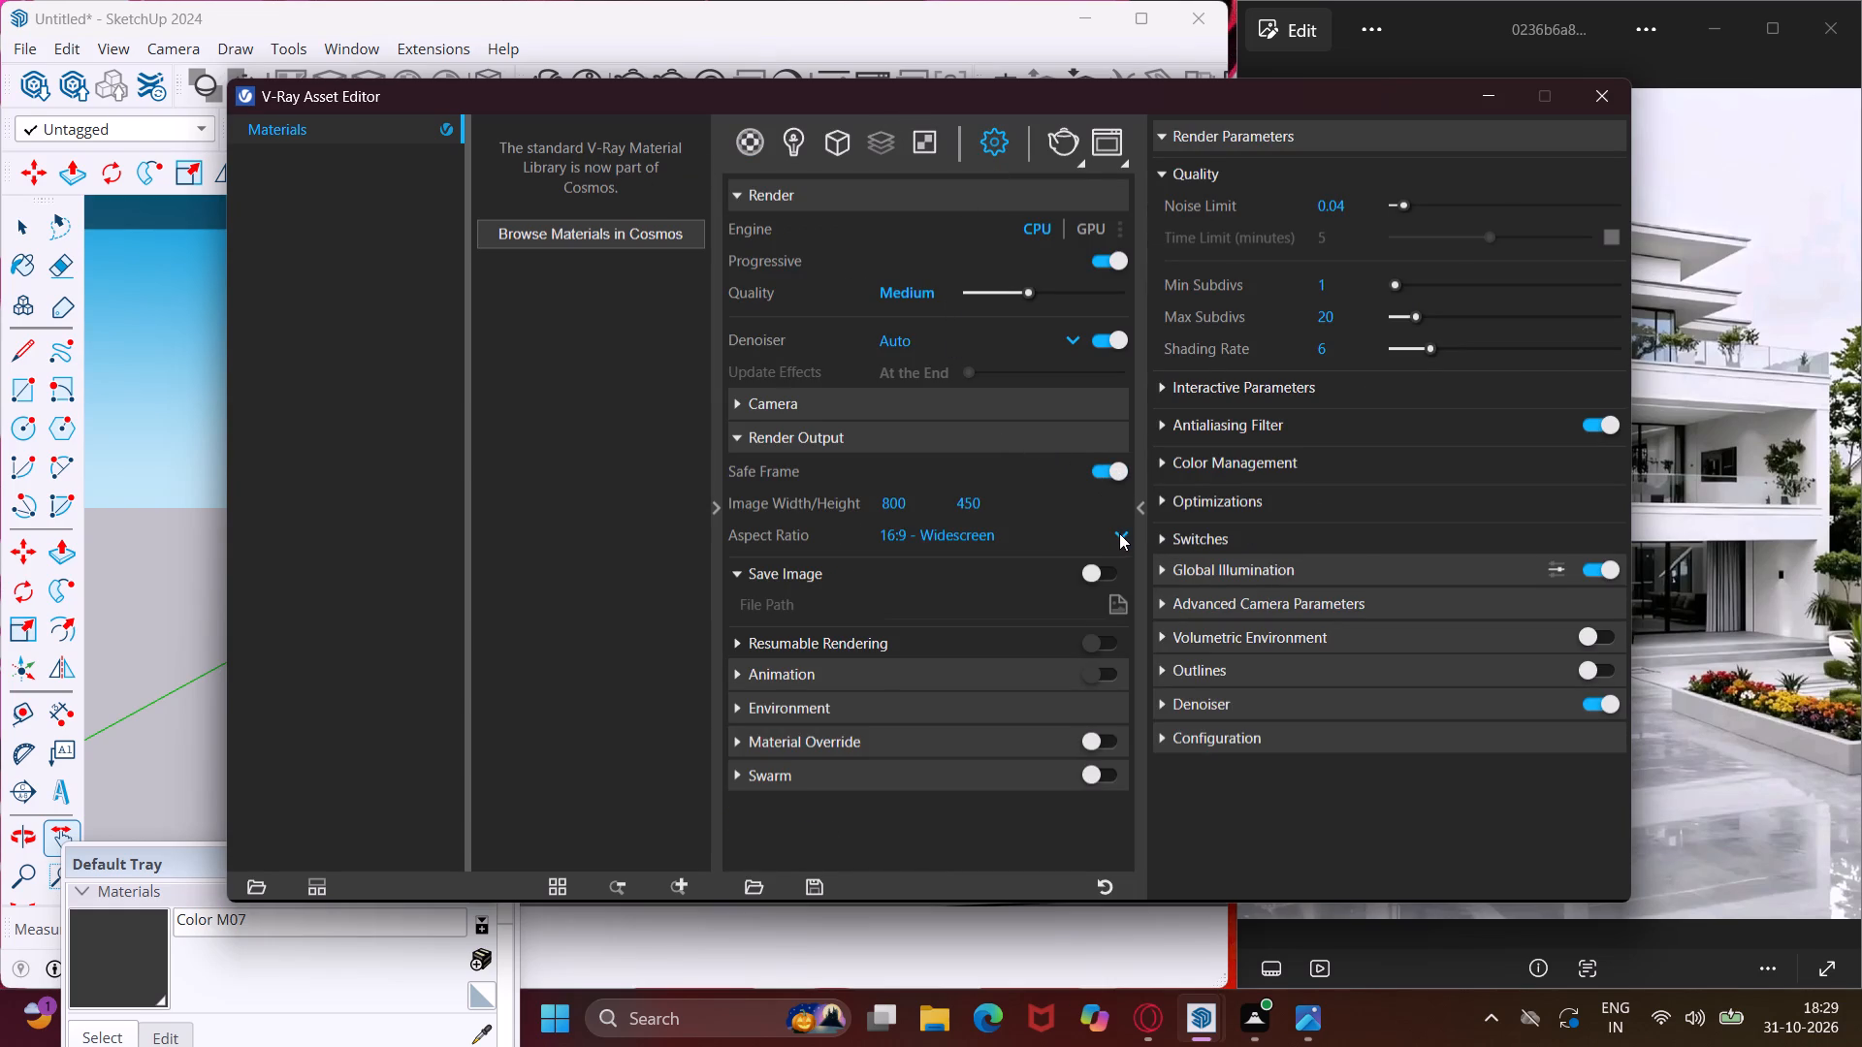
click(1119, 533)
click(1068, 622)
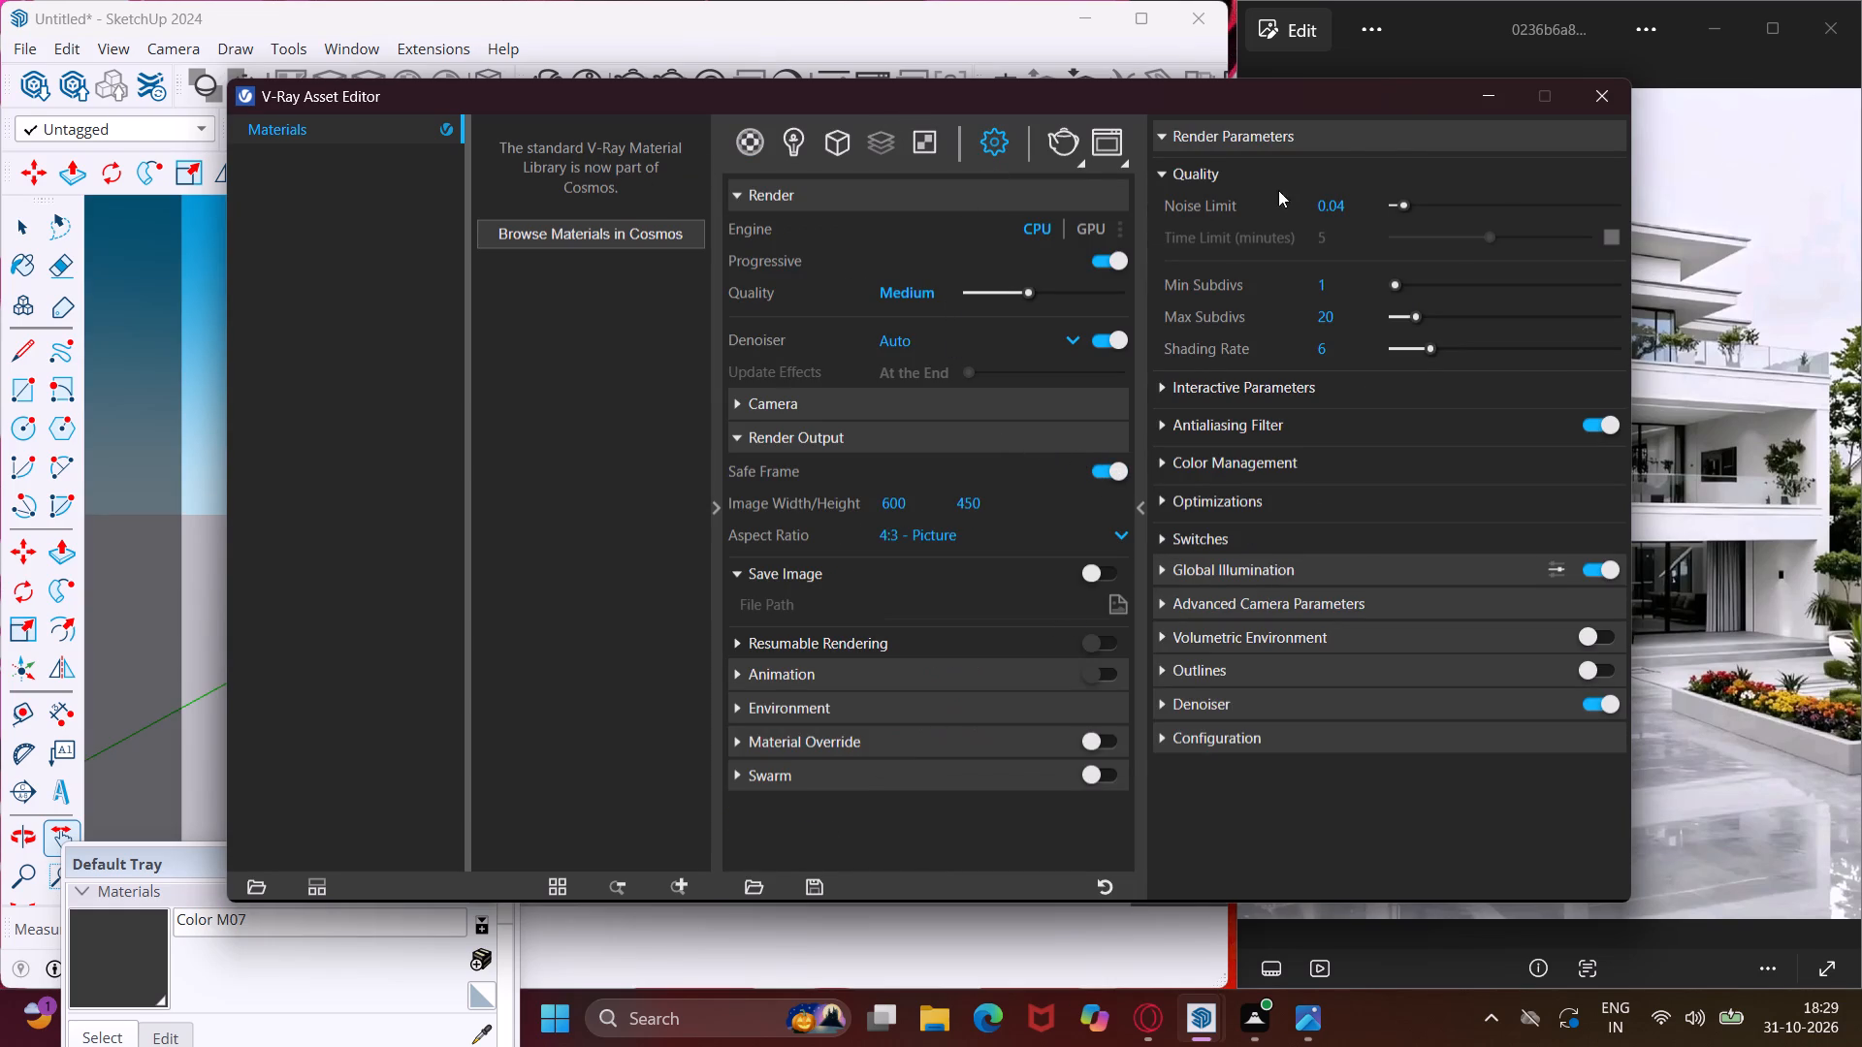
click(1486, 99)
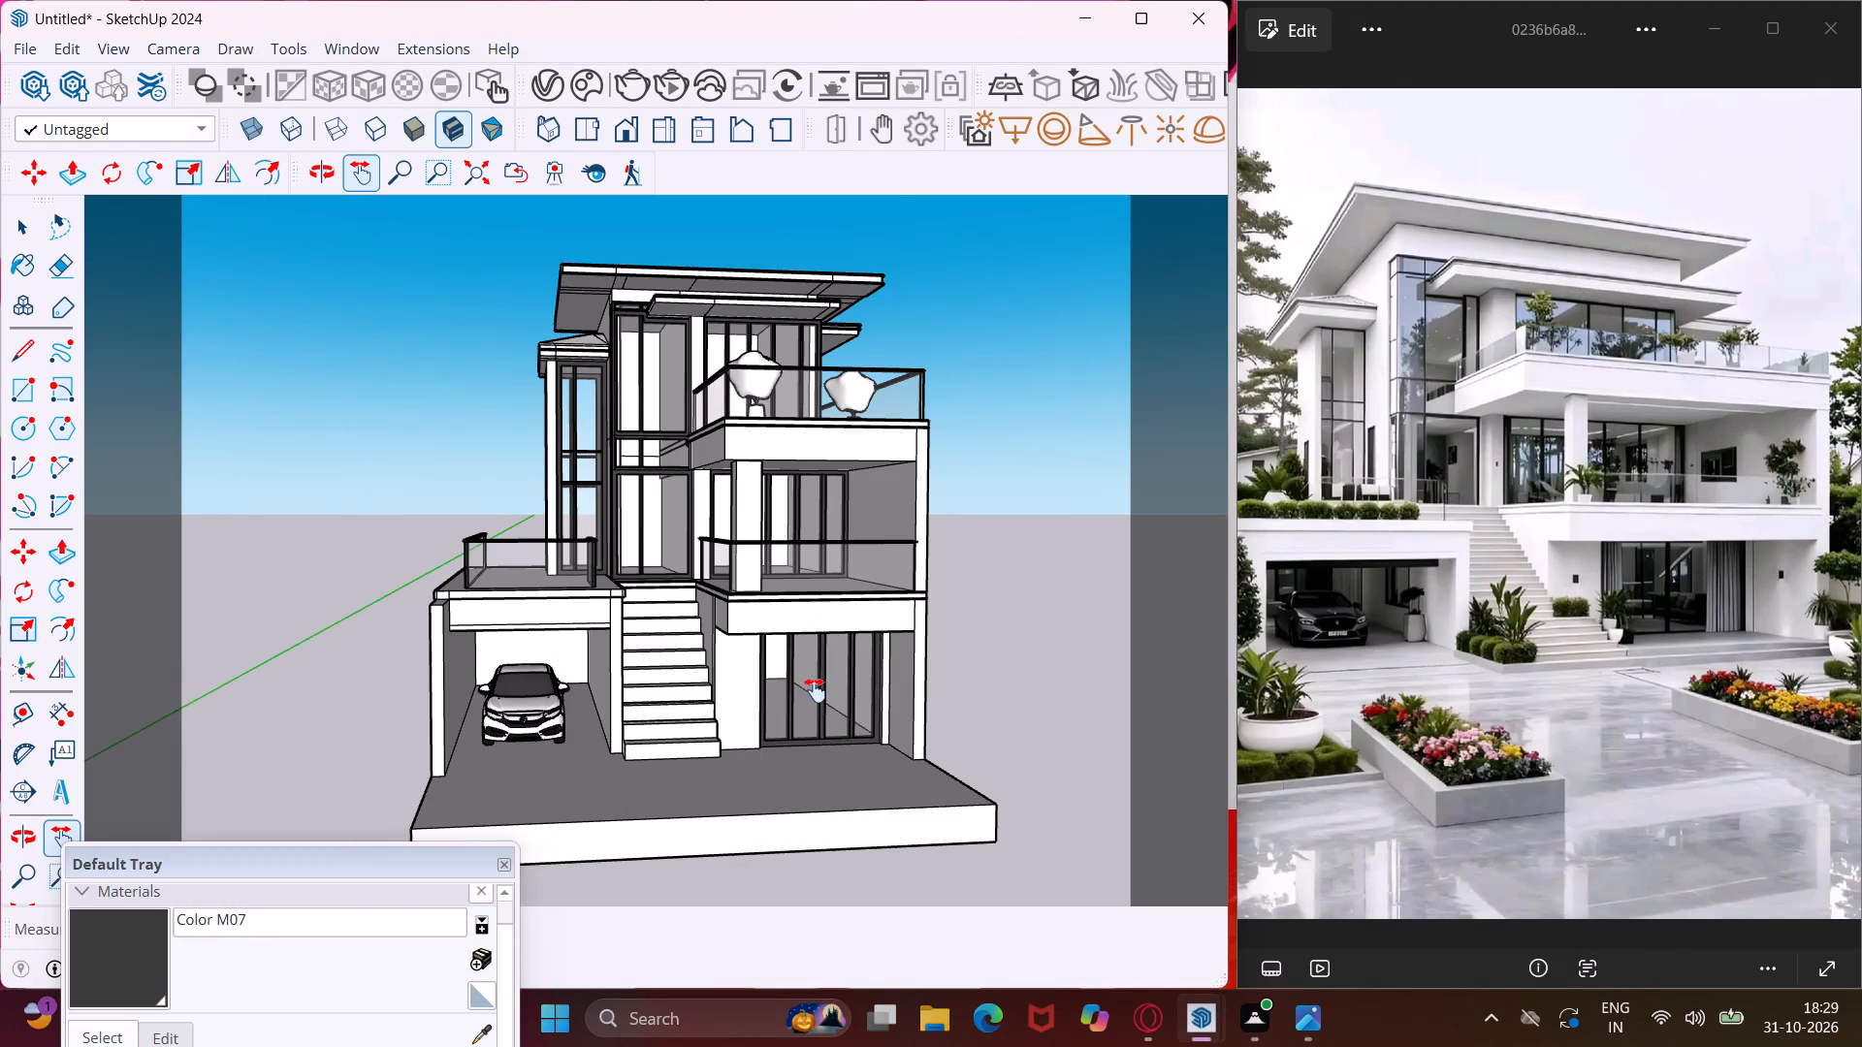
Save the model as 0060 in the Desktop's FUJI folder and minimise the modelling window.
scroll(815, 691, up, 2)
scroll(815, 691, down, 1)
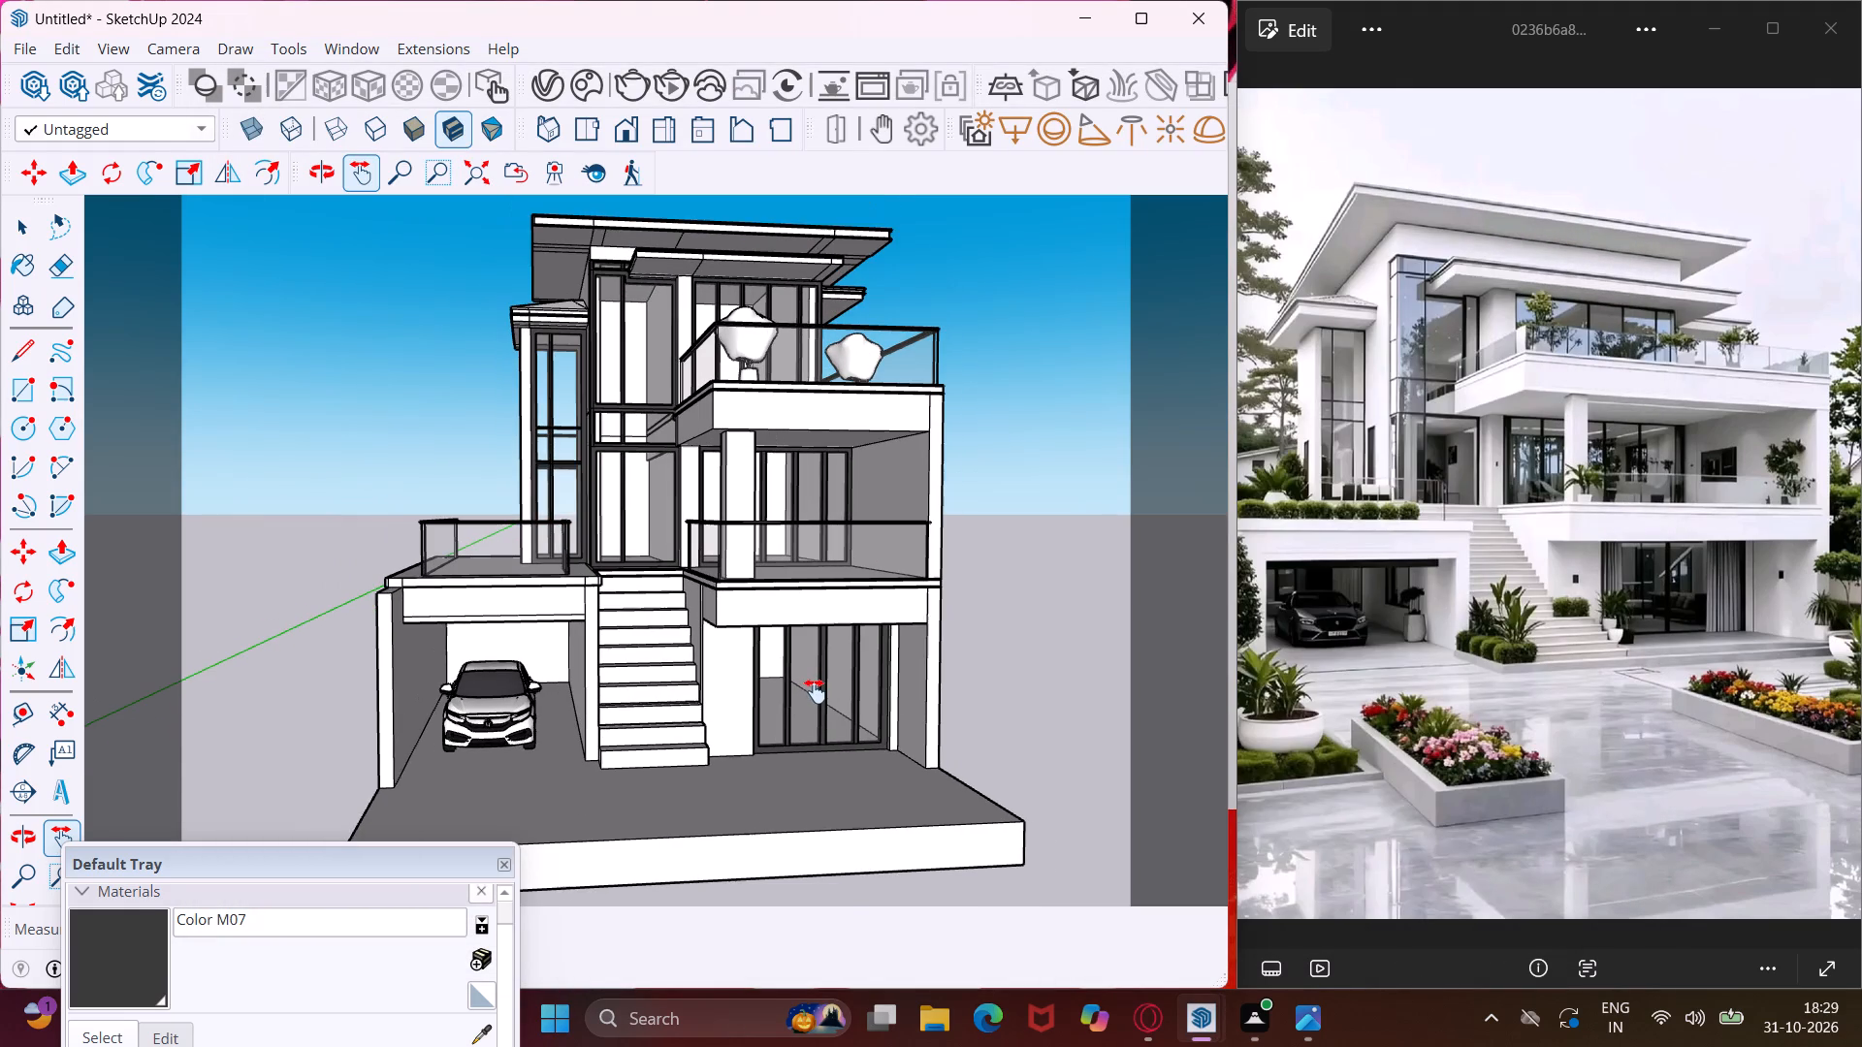
drag(790, 714, 789, 723)
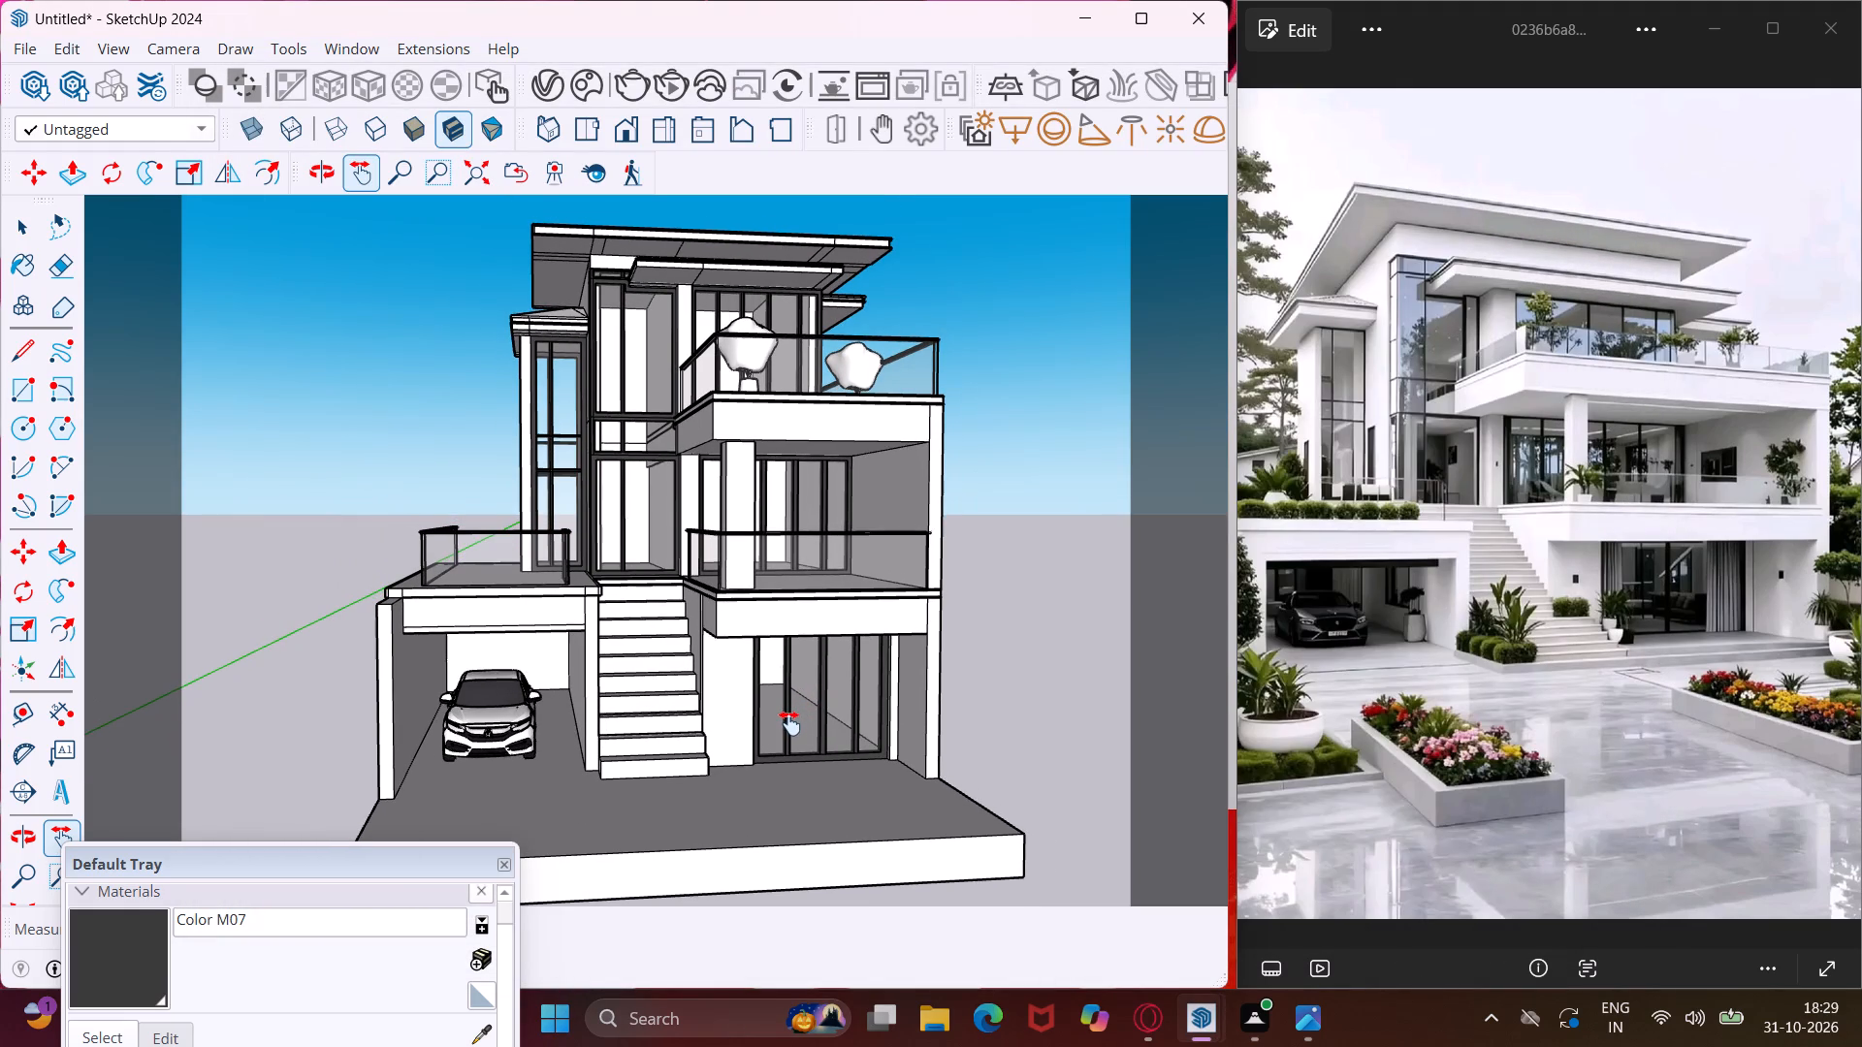
drag(789, 723, 818, 726)
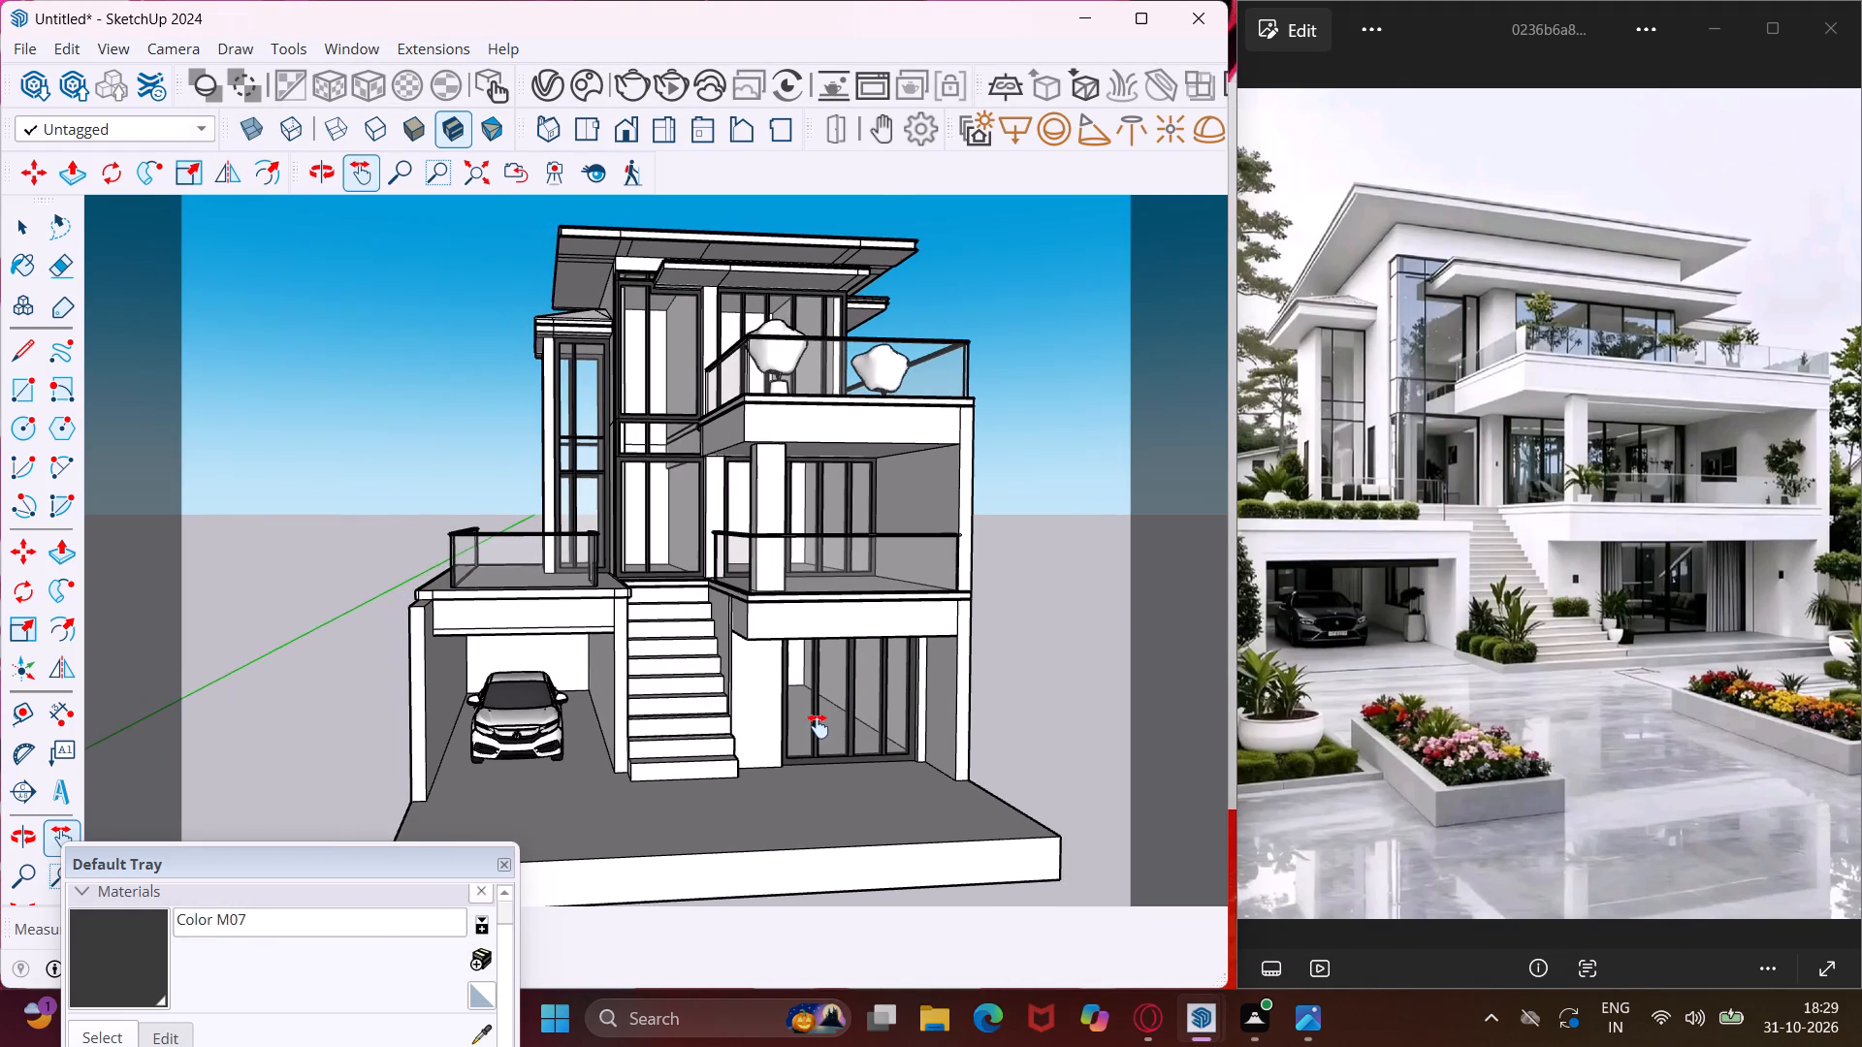
middle_drag(825, 733, 881, 737)
drag(817, 770, 770, 752)
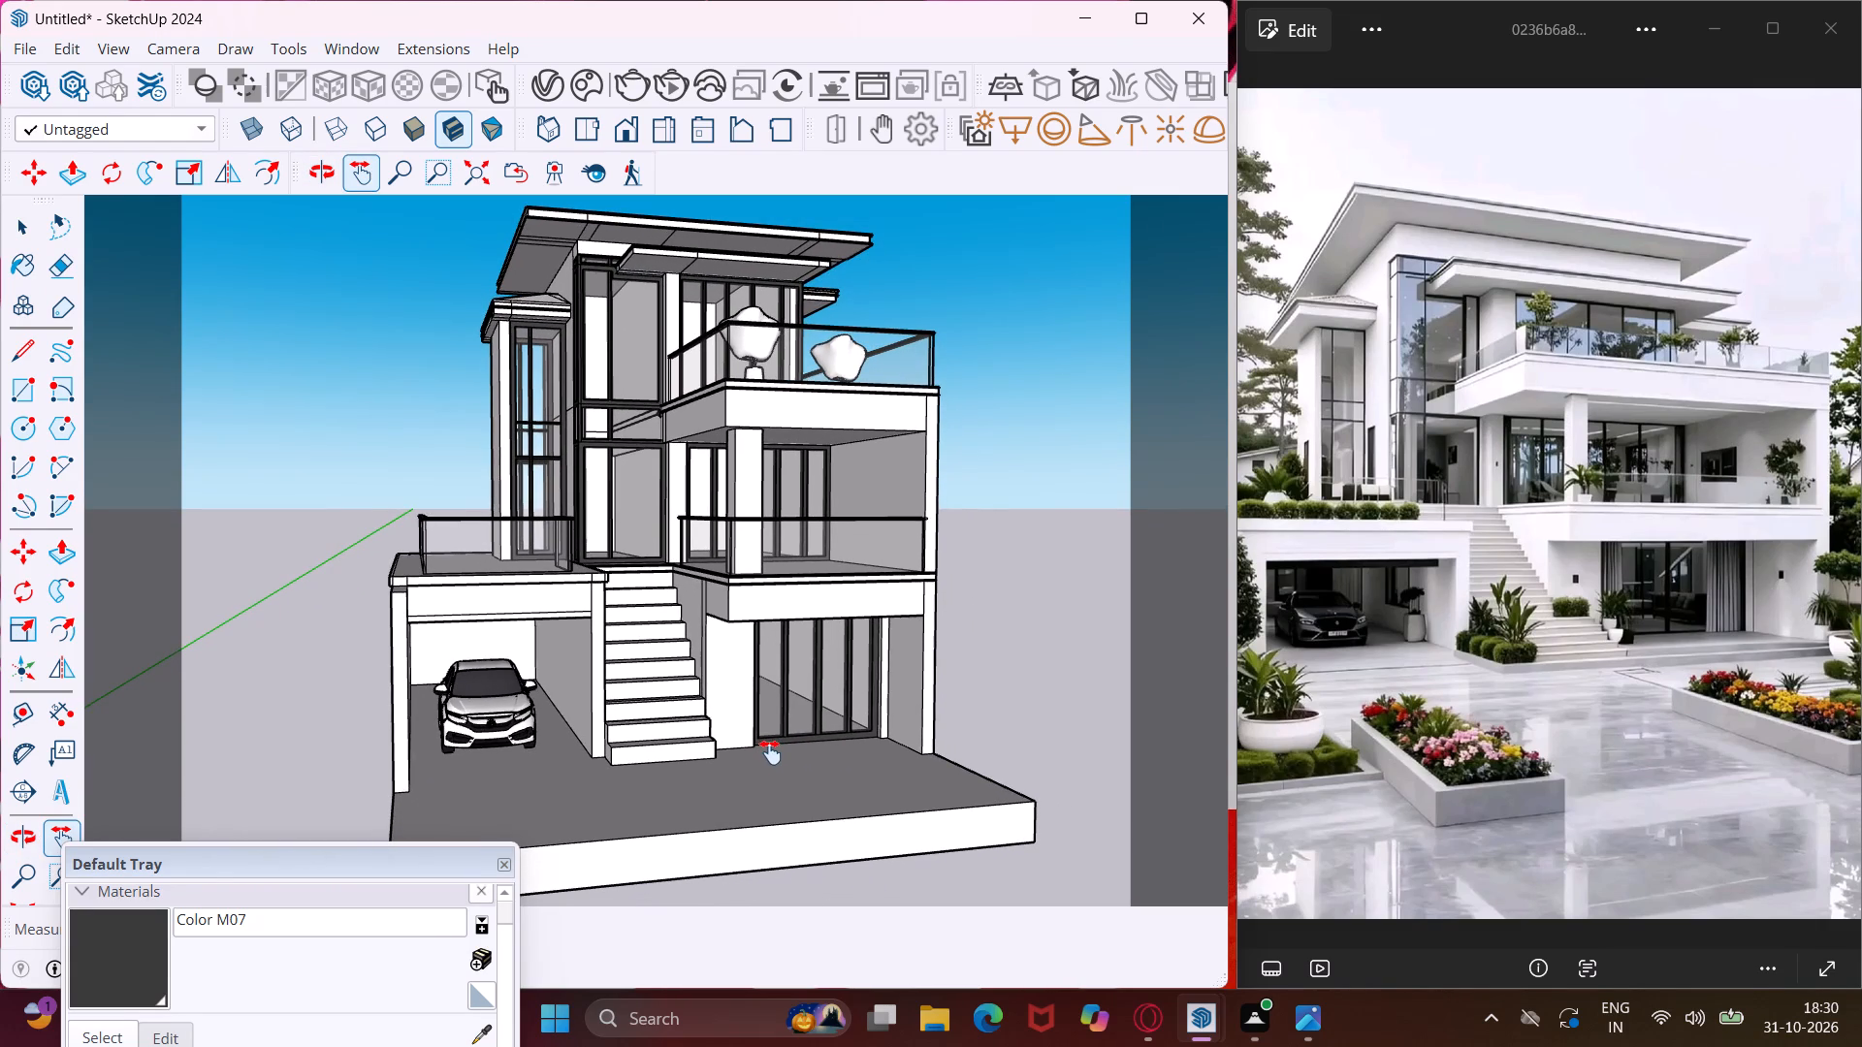
key(ctrl+s)
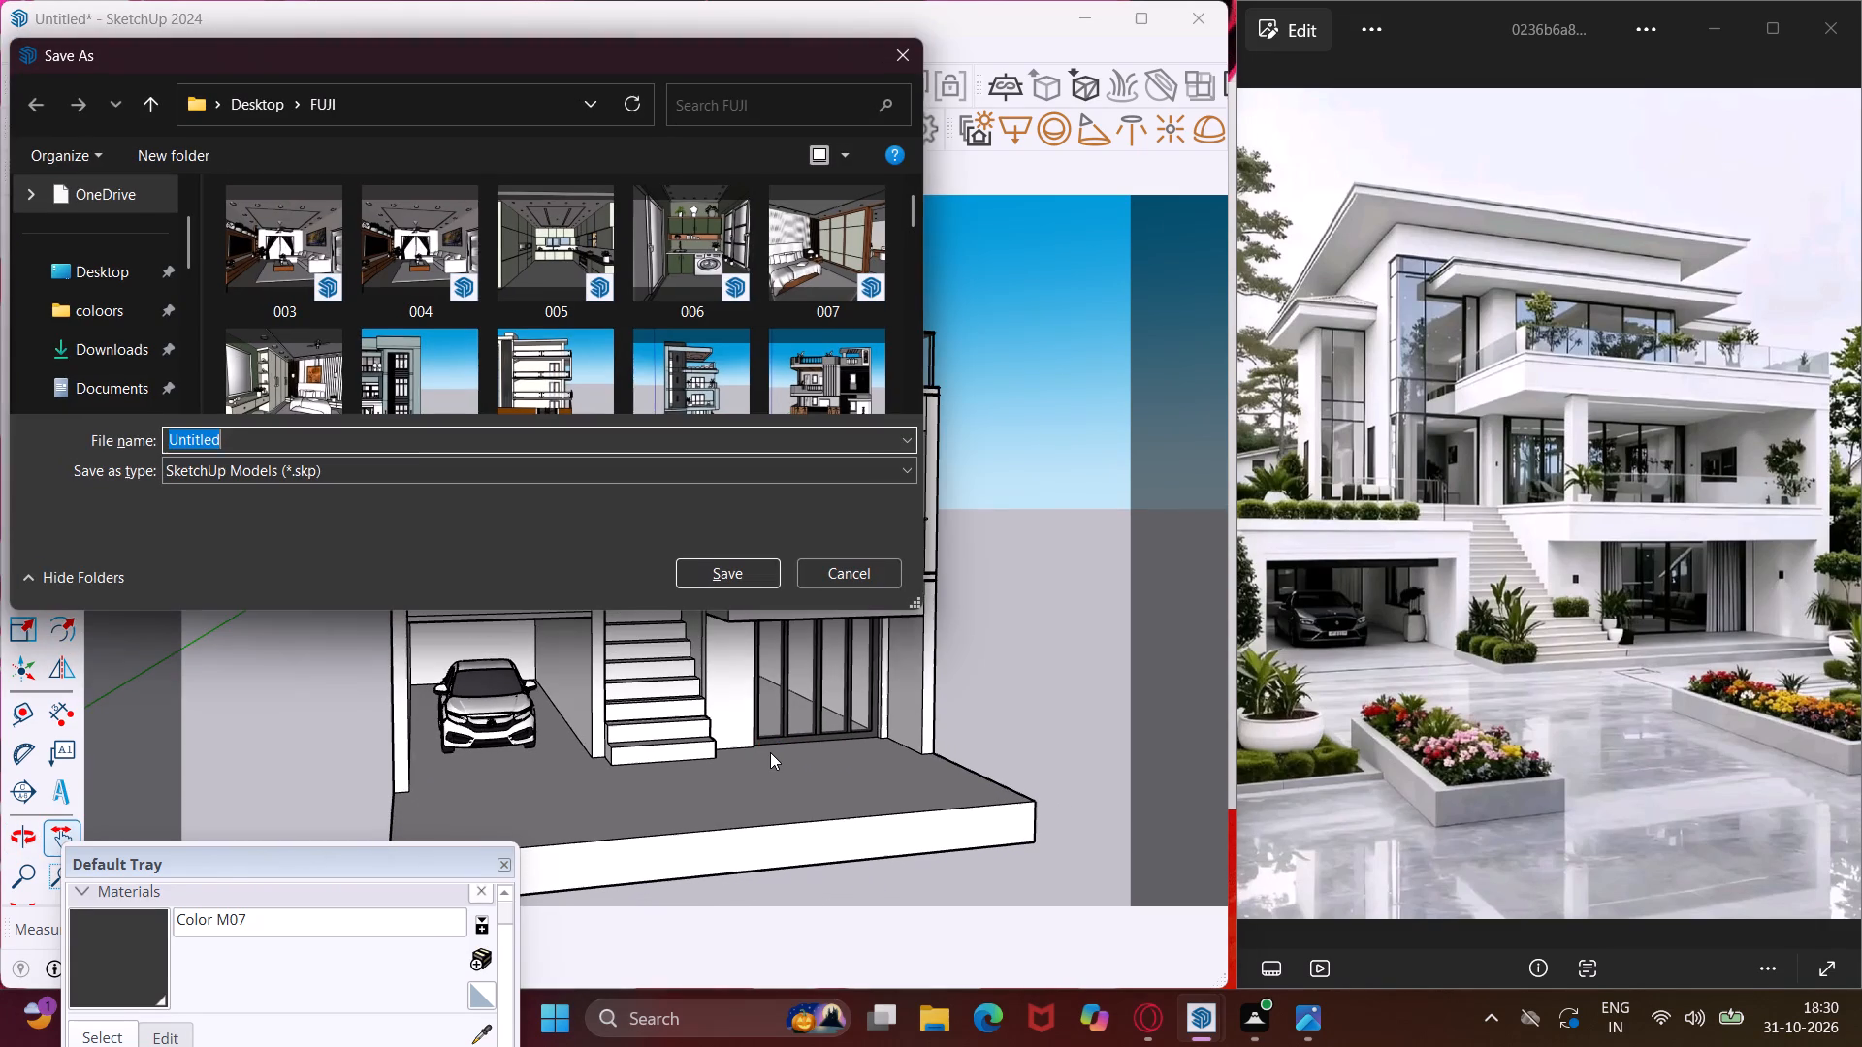
click(374, 437)
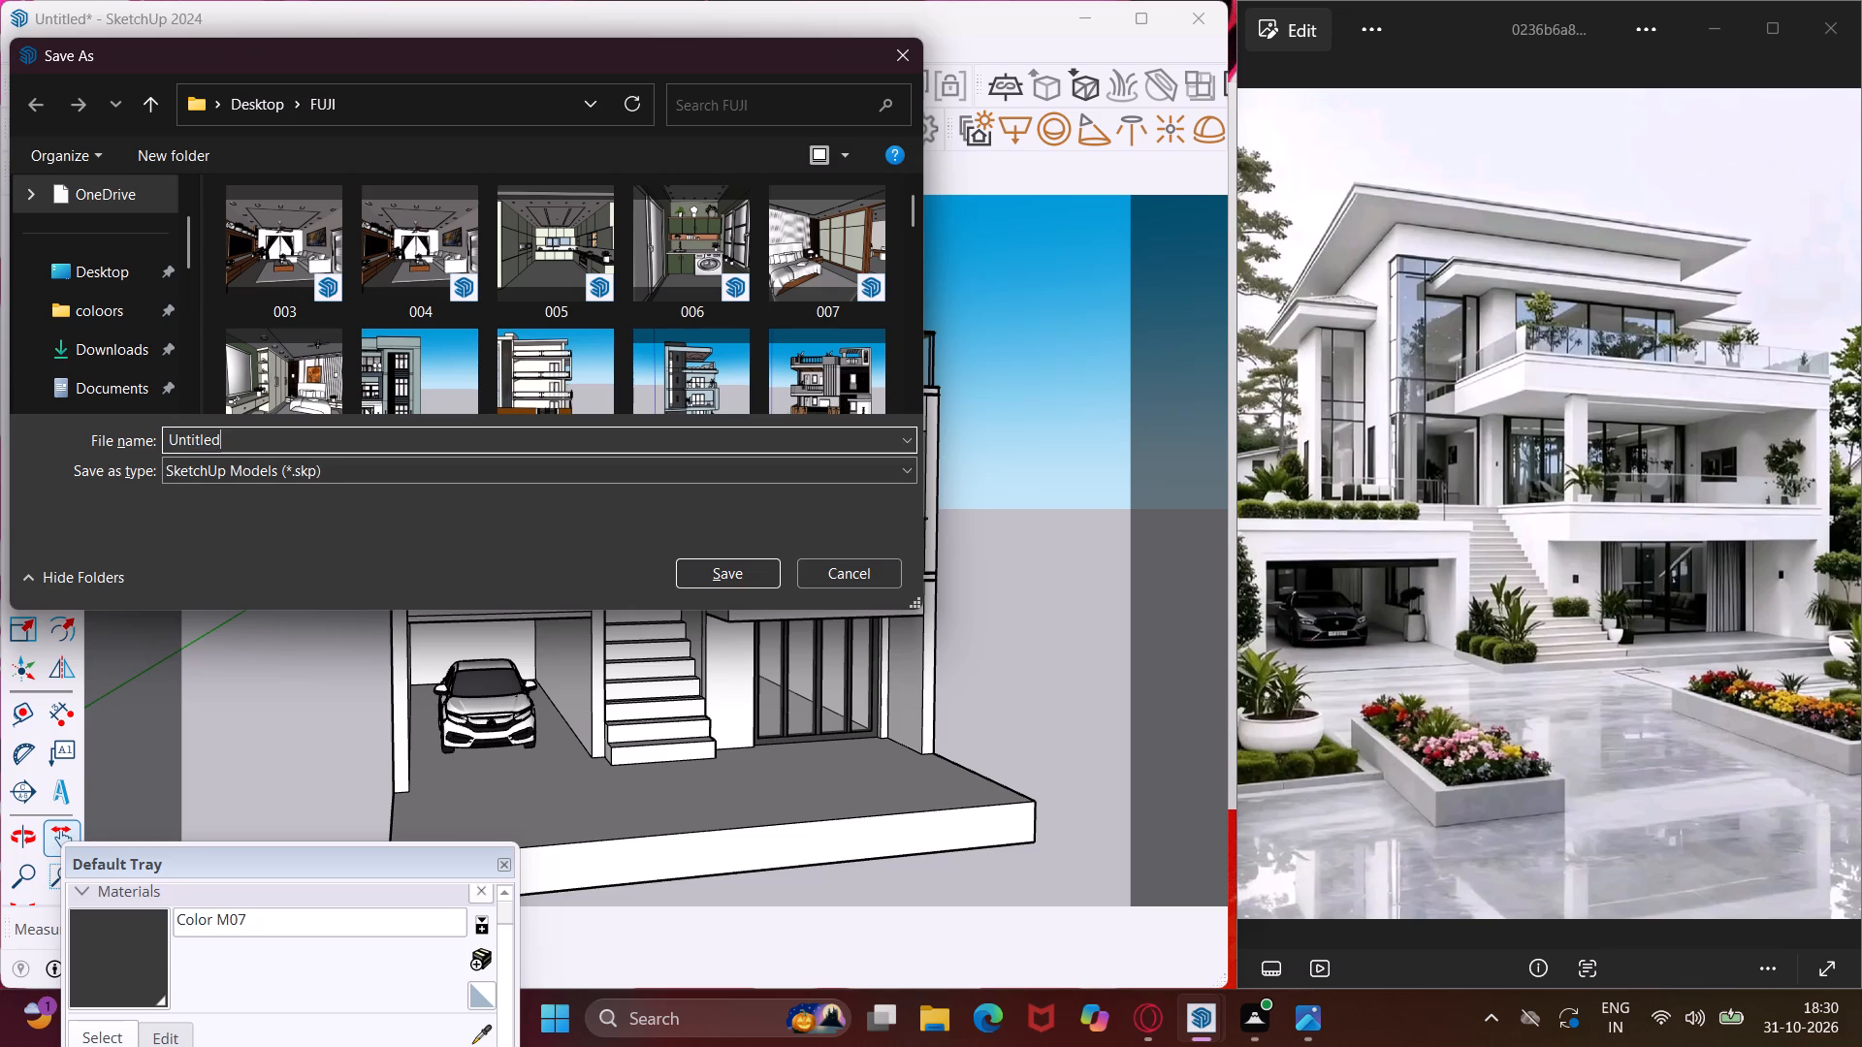
key(BackSpace)
key(BackSpace)
key(BackSpace)
key(BackSpace)
key(BackSpace)
key(BackSpace)
key(BackSpace)
key(BackSpace)
key(BackSpace)
key(BackSpace)
key(BackSpace)
key(BackSpace)
key(BackSpace)
text(005)
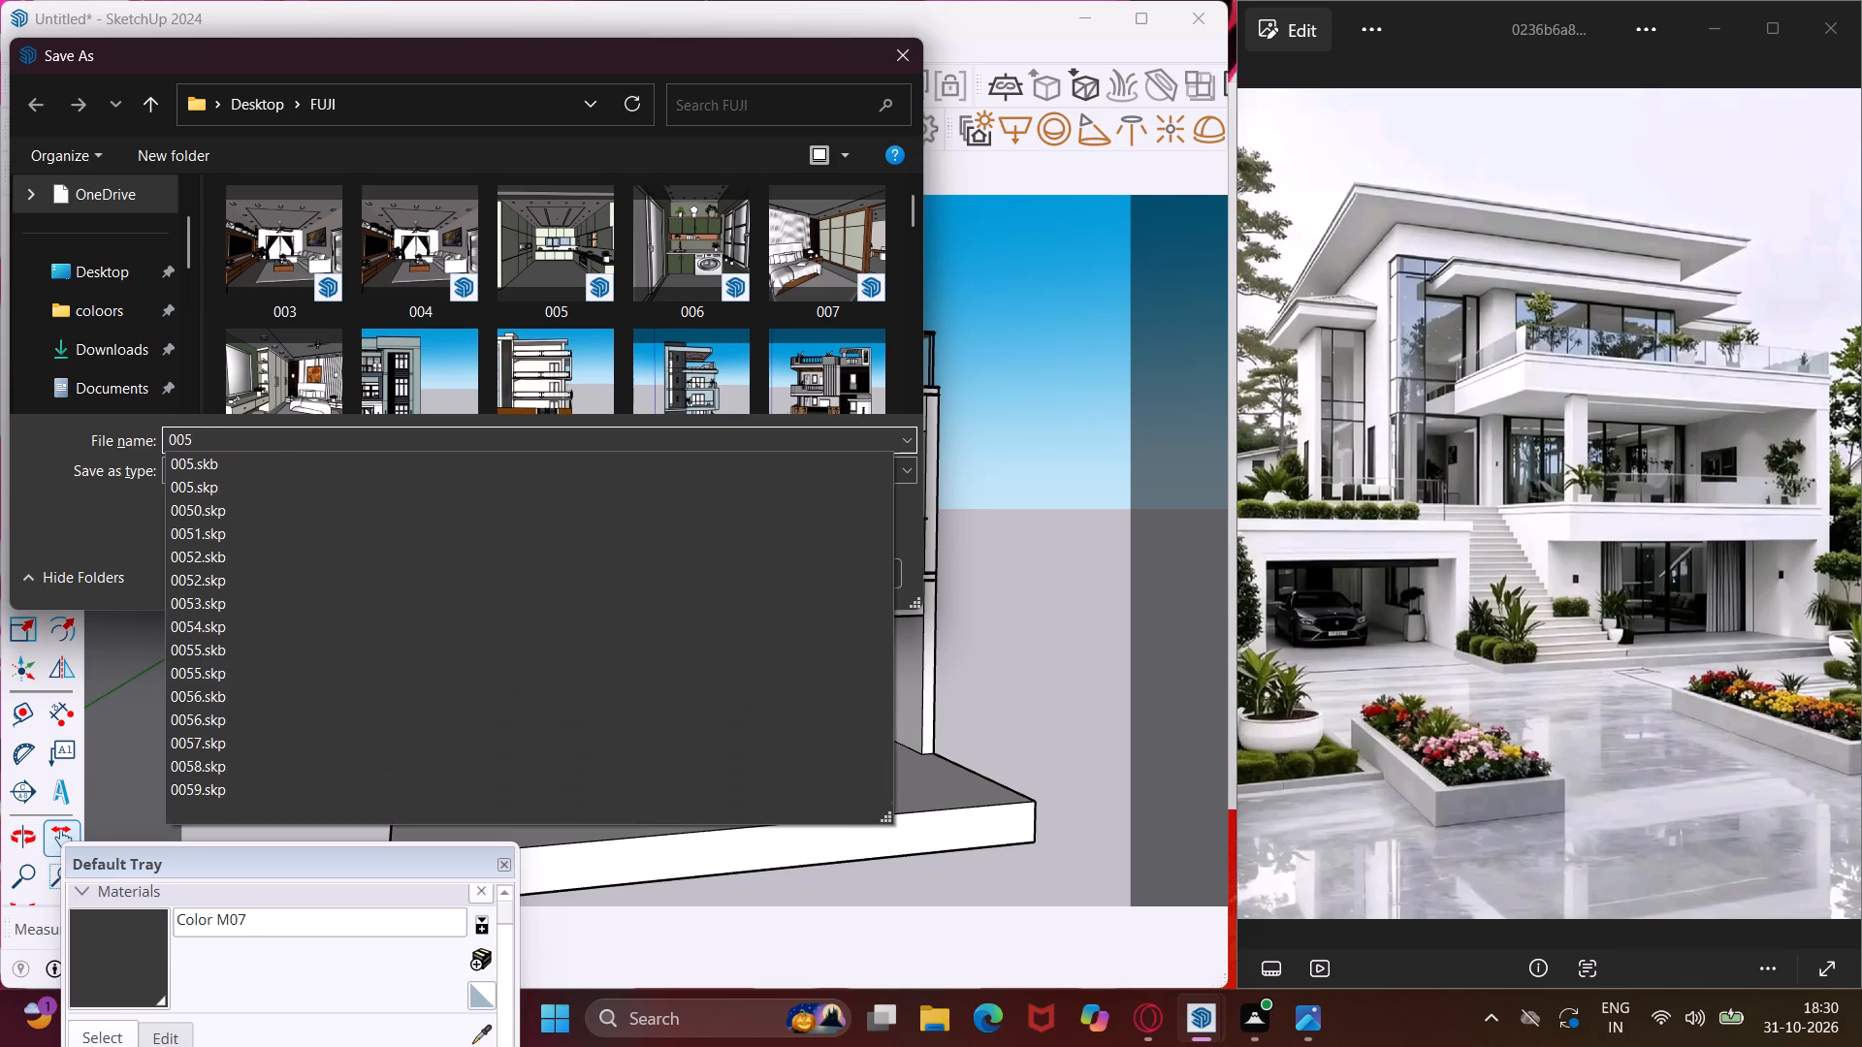
key(BackSpace)
text(60)
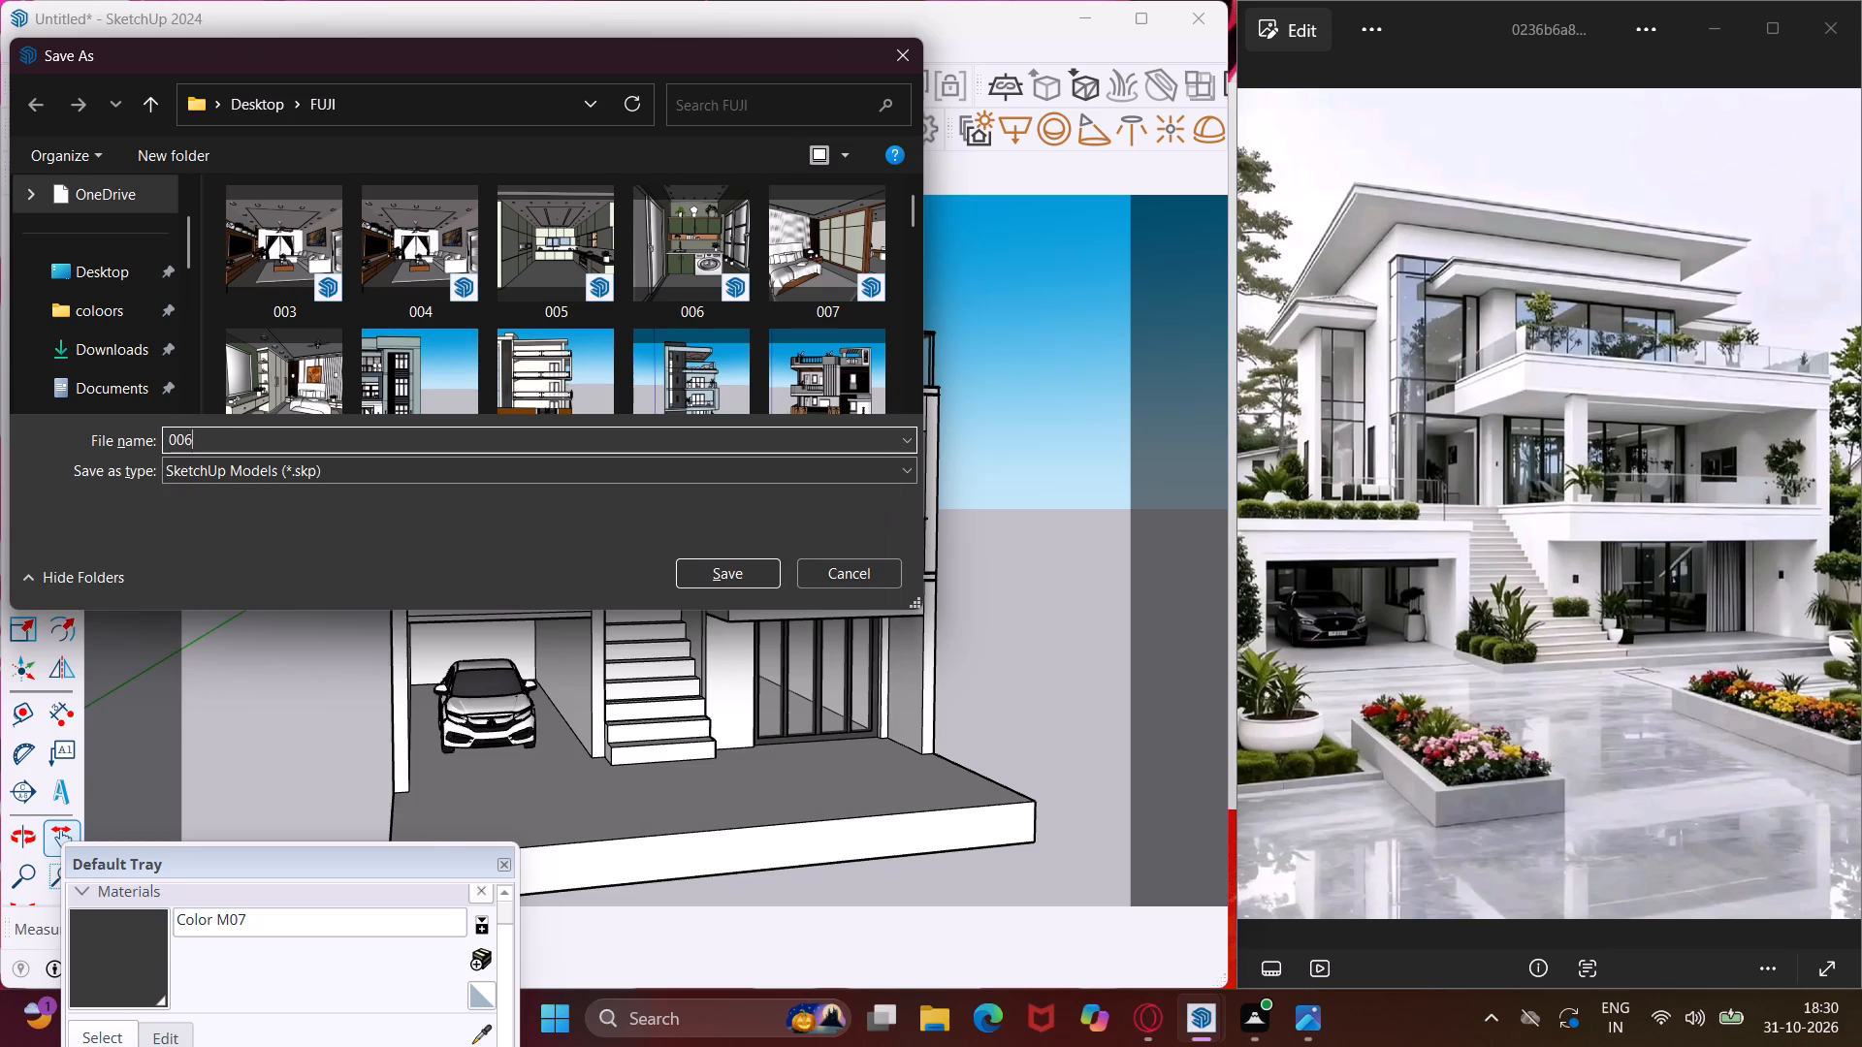
click(709, 564)
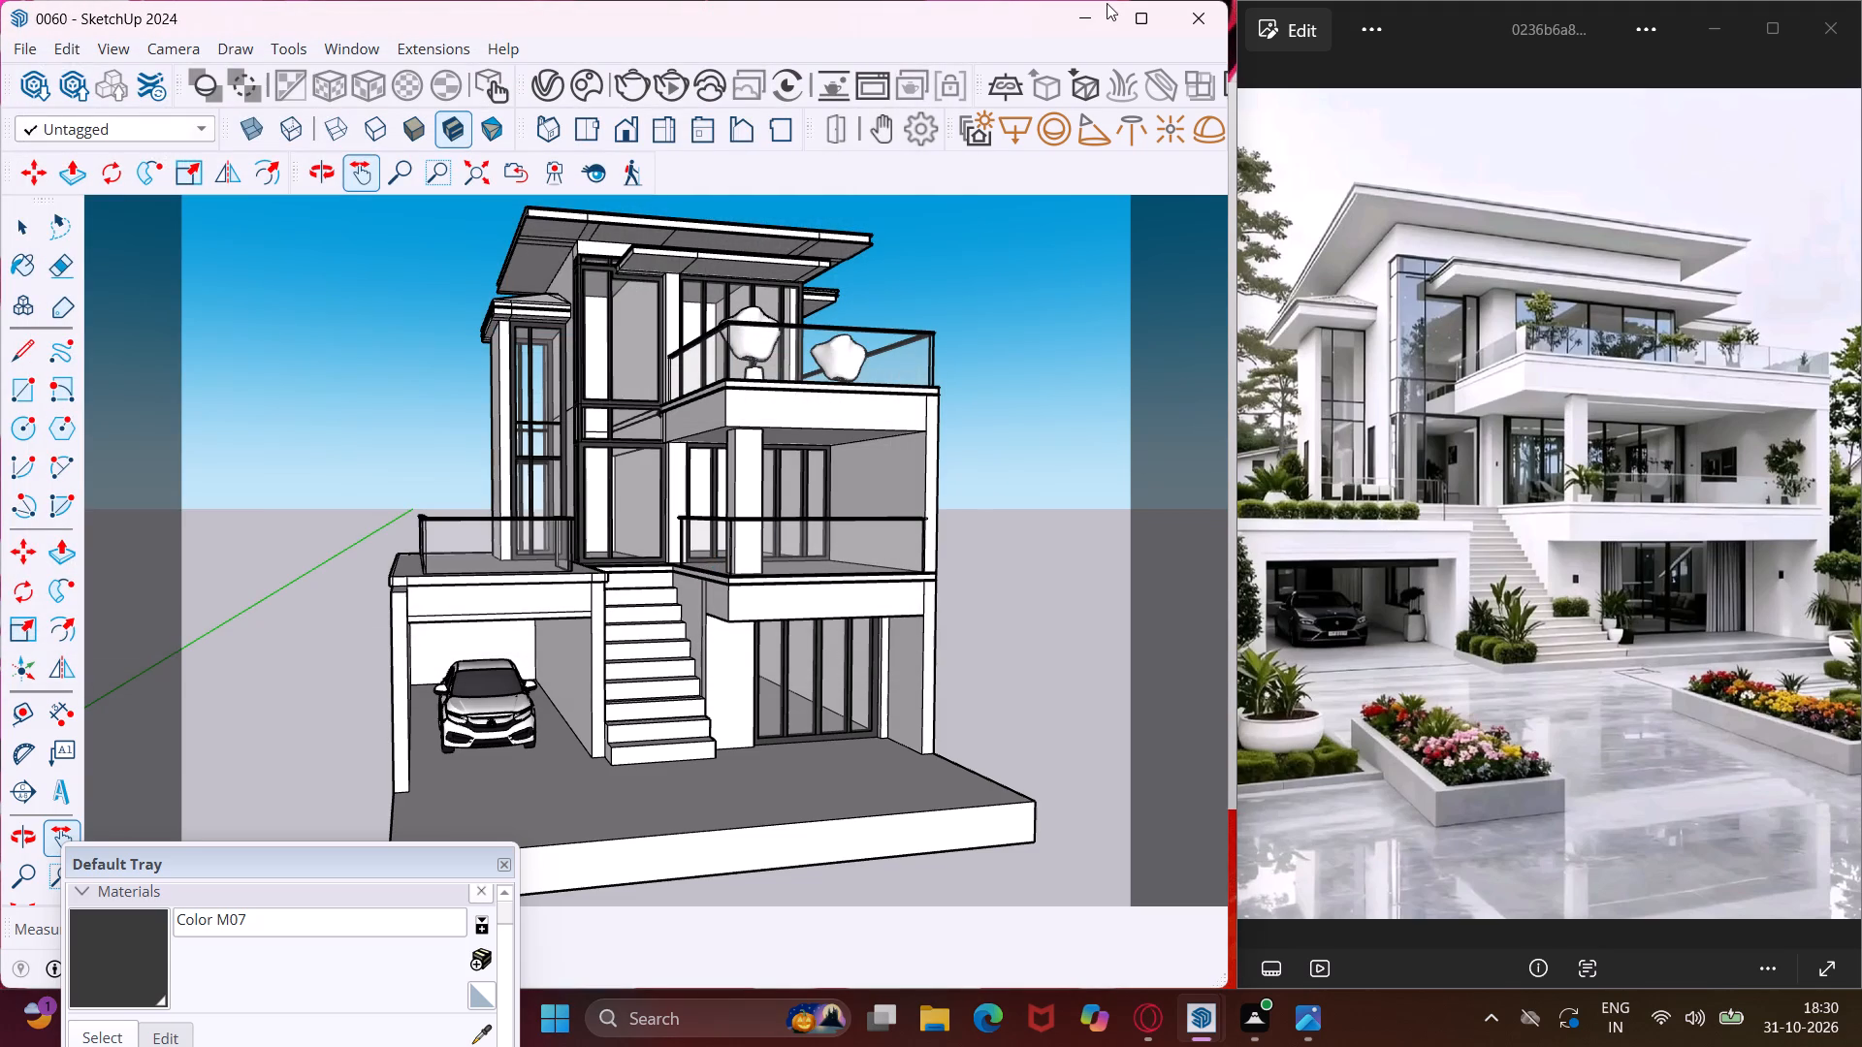
click(1096, 10)
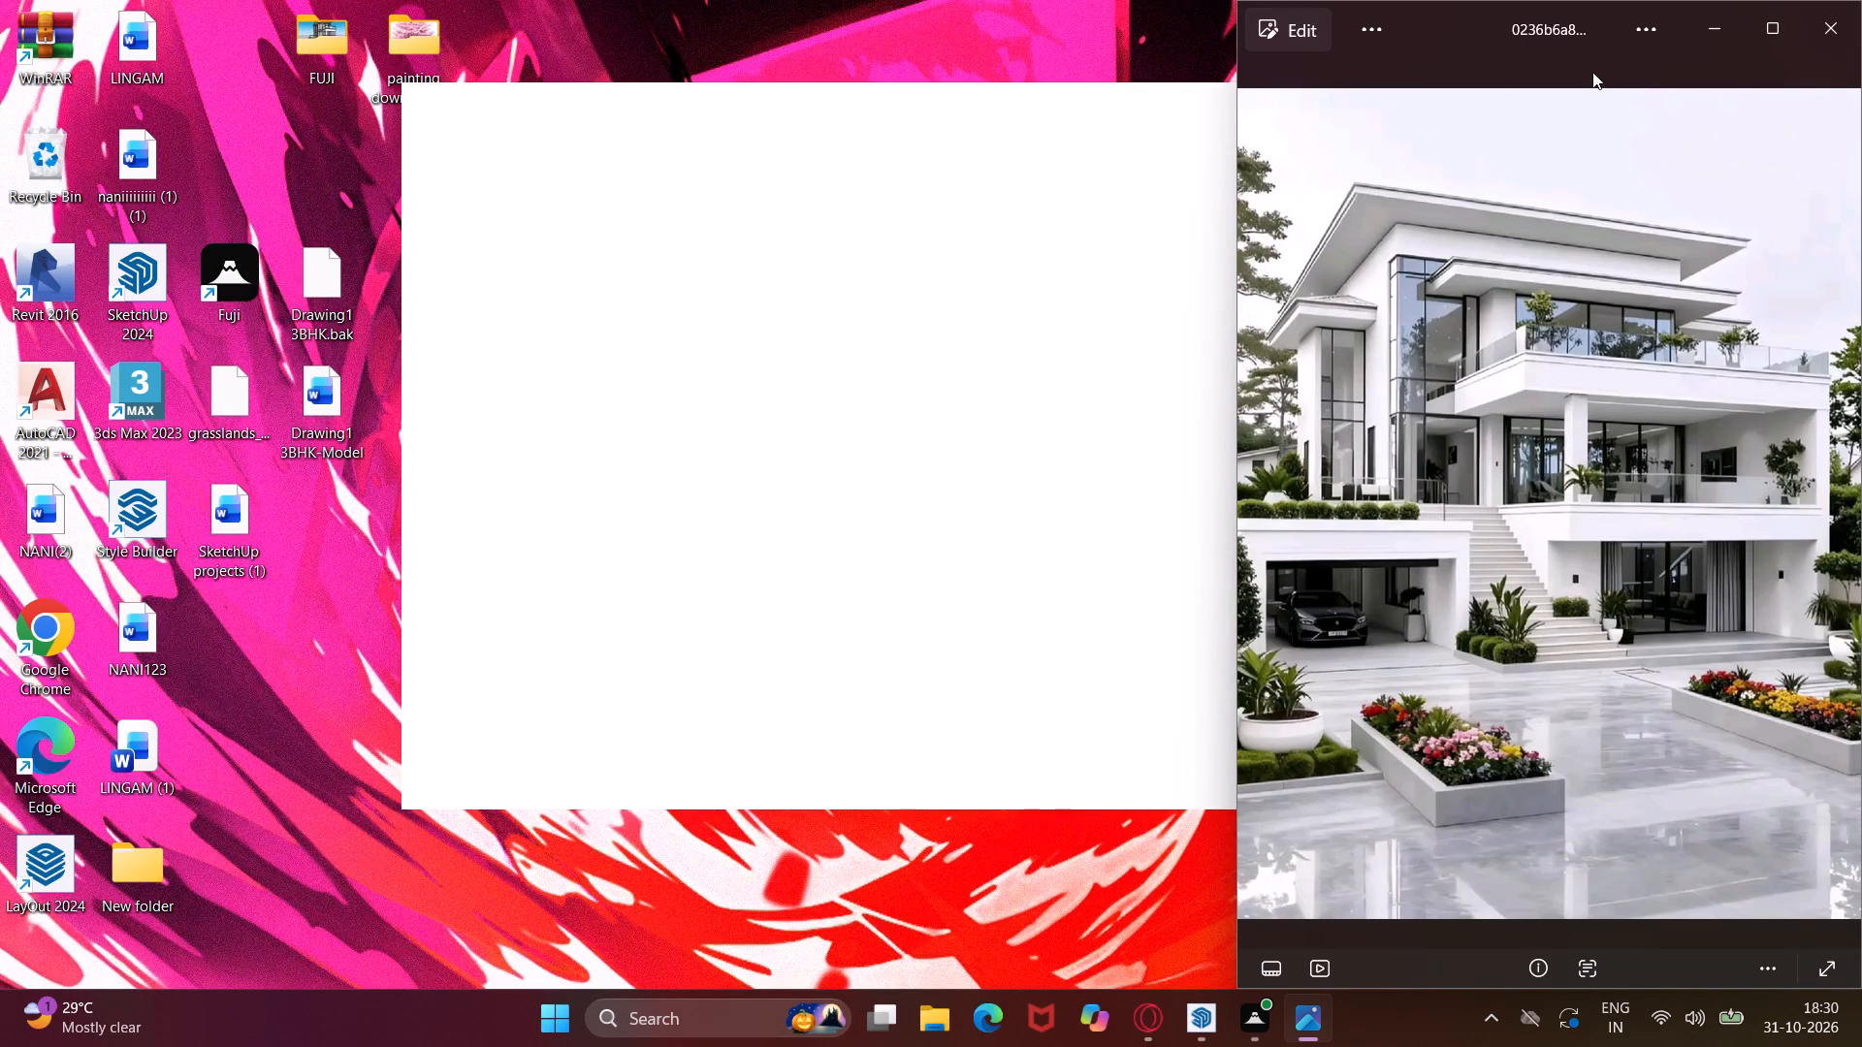